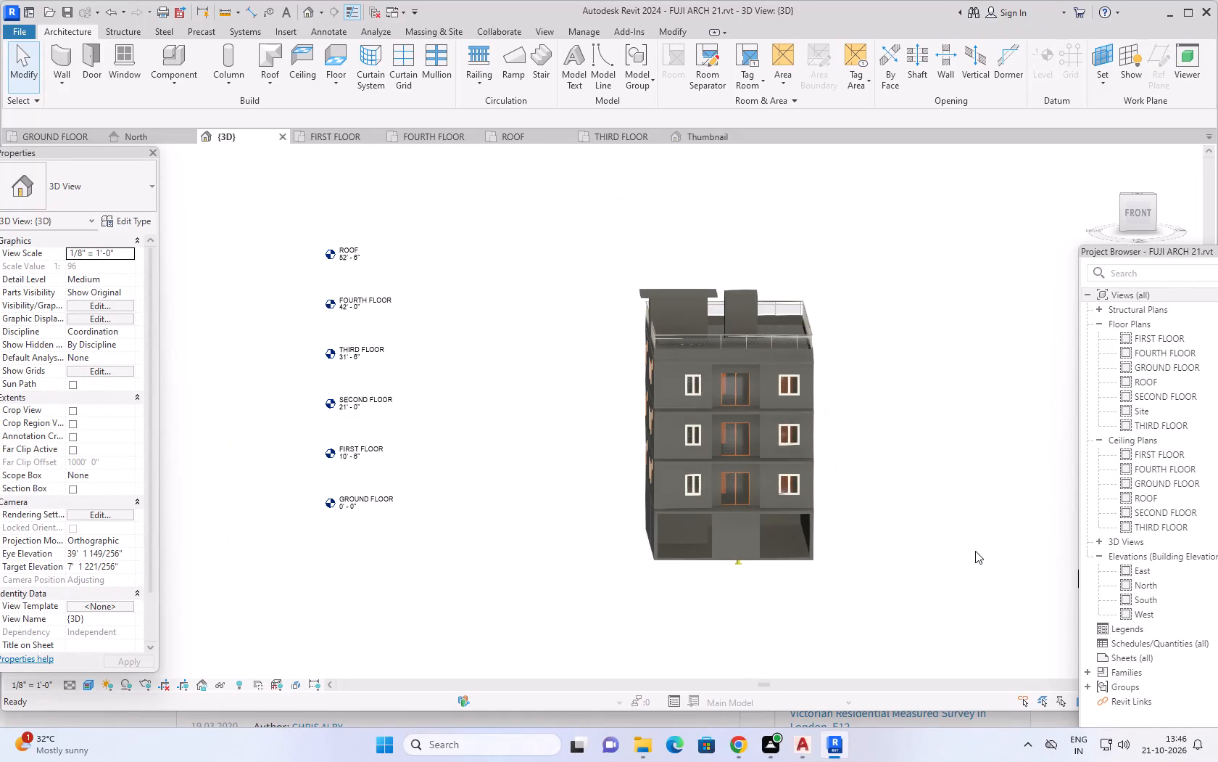
Review the building in 3D from the front-left corner, the right side and the front, checking the roof terrace and slab overhangs.
middle_click_drag(610, 544, 740, 562, "shift")
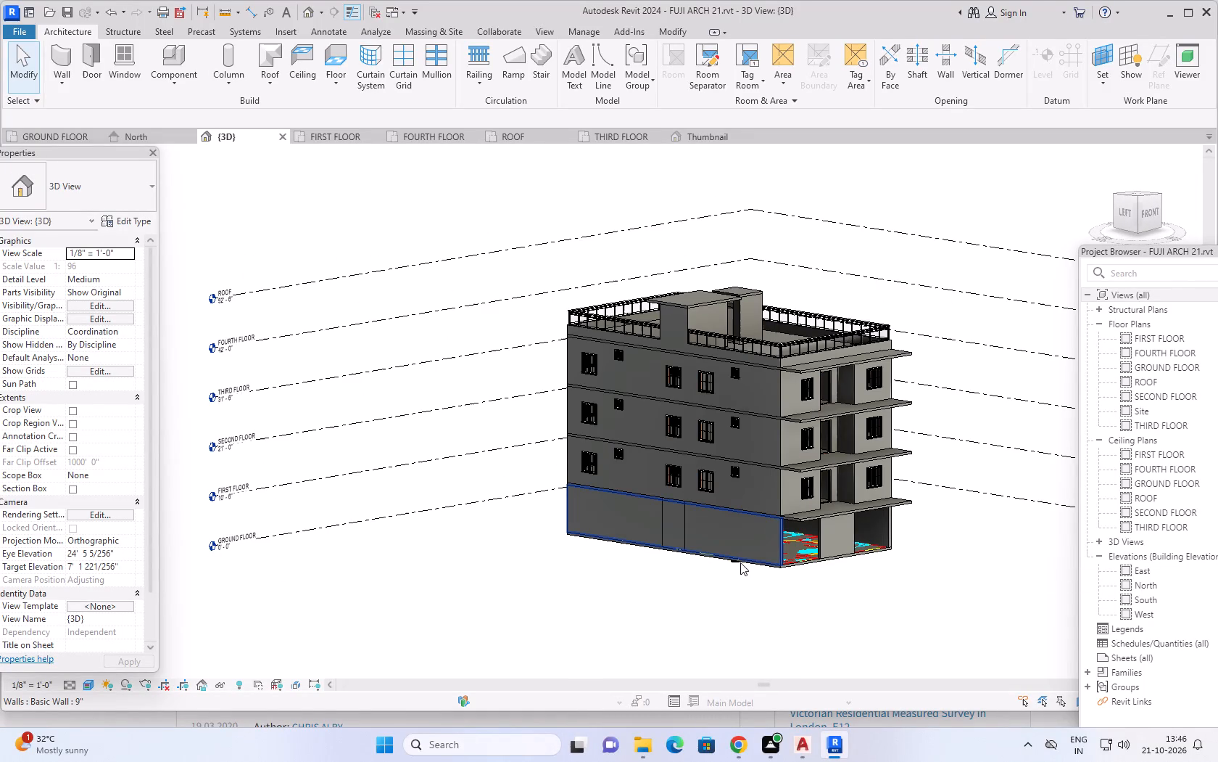
scroll(582, 588, "up", 3)
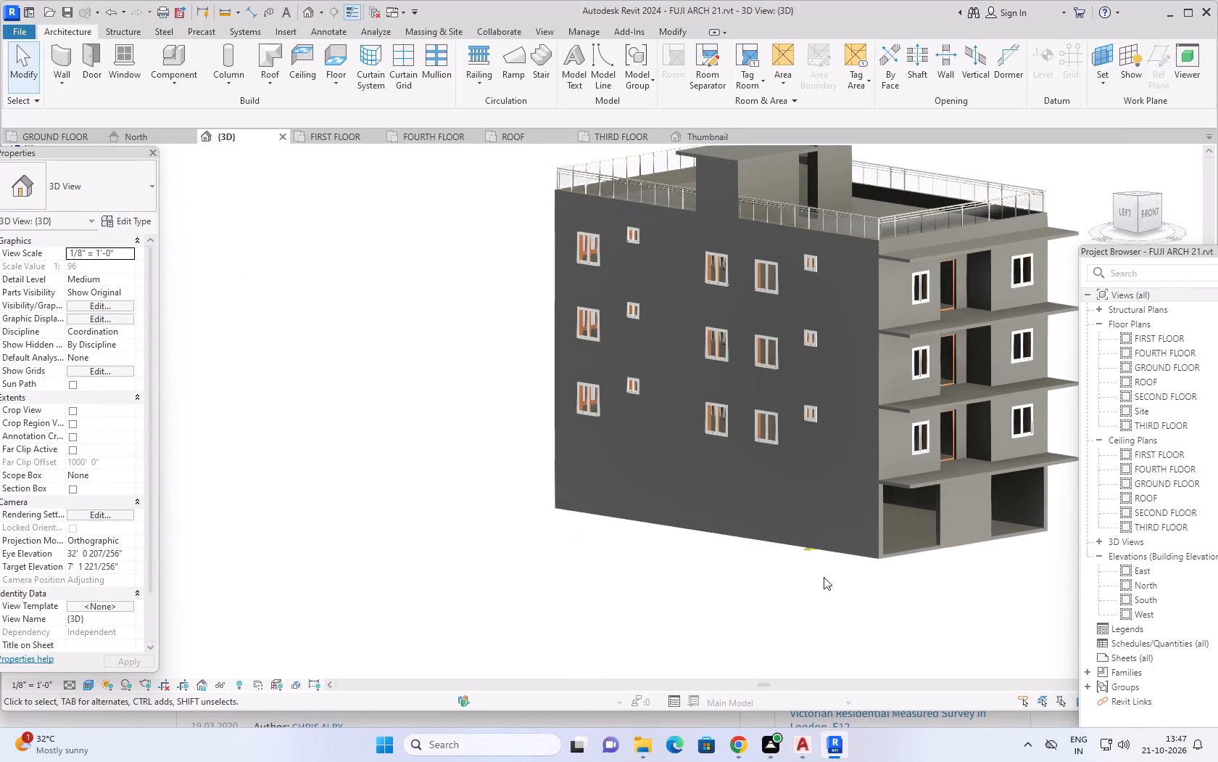
middle_click_drag(813, 579, 625, 580)
middle_click_drag(975, 517, 937, 581, "shift")
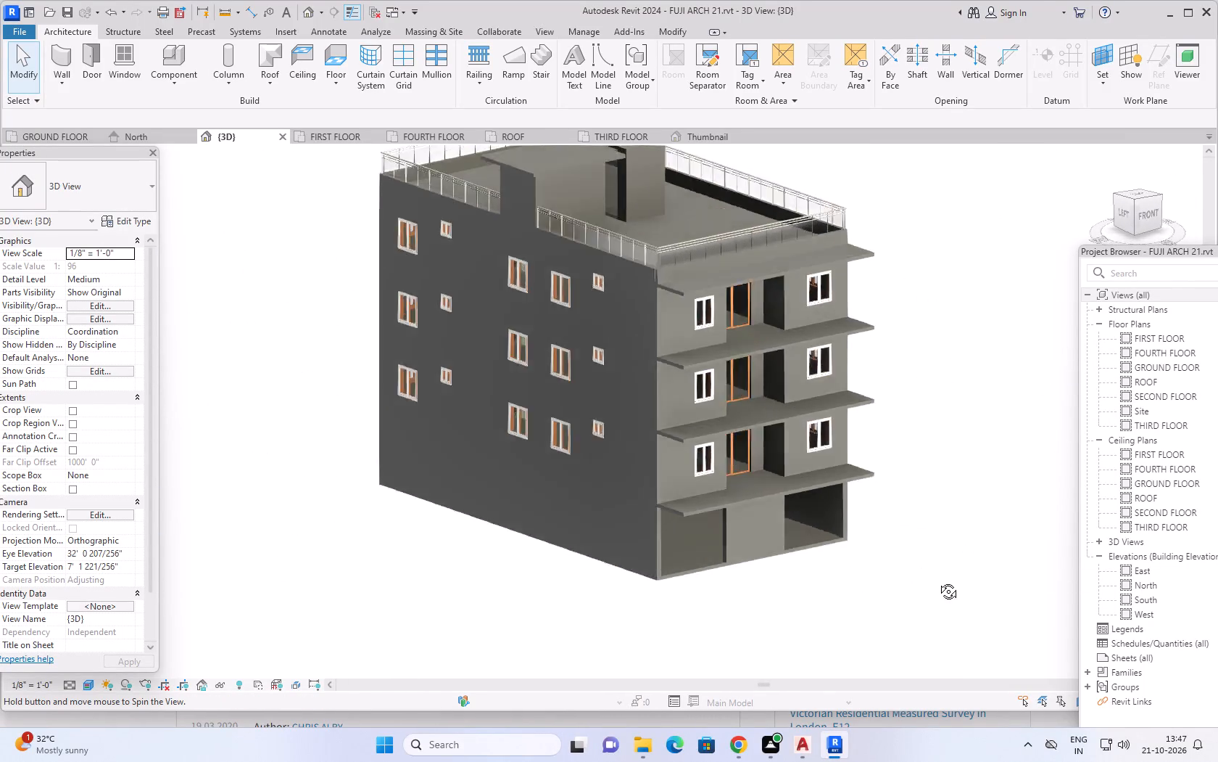
middle_click_drag(937, 581, 980, 594, "shift")
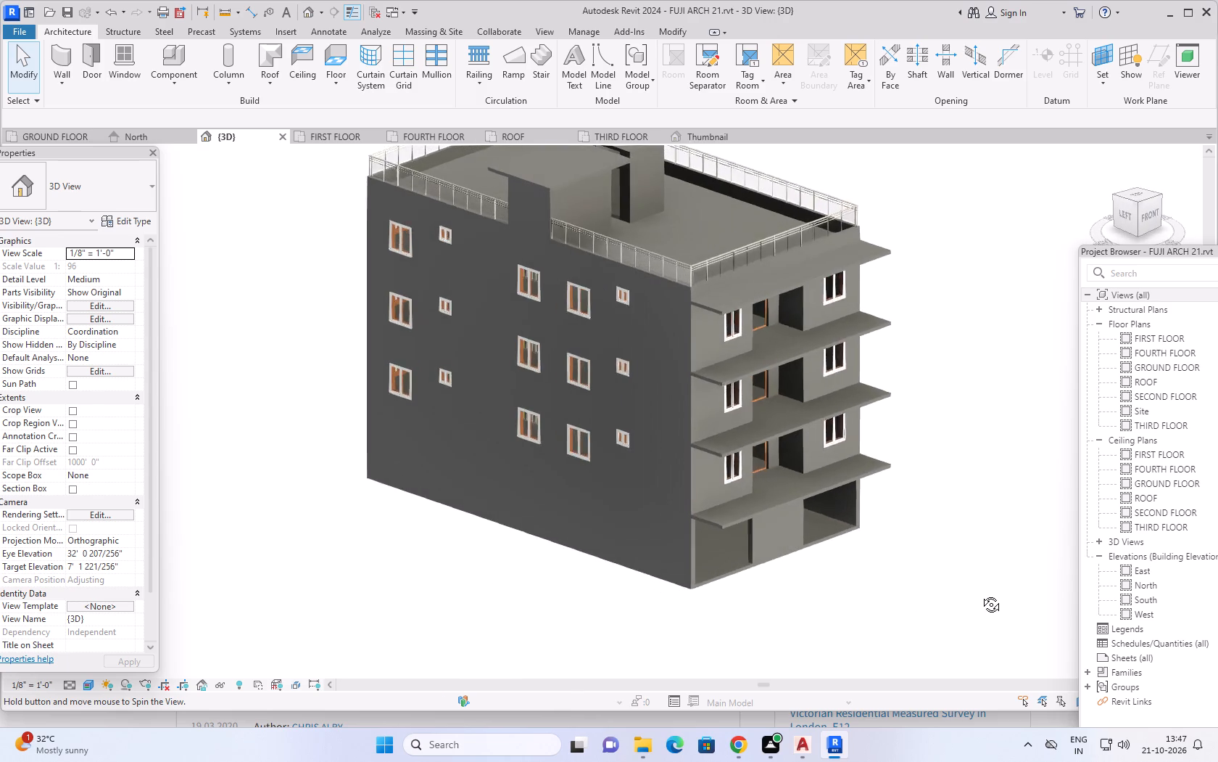
middle_click_drag(980, 594, 983, 592, "shift")
middle_click_drag(924, 359, 969, 461)
middle_click_drag(975, 470, 874, 551, "shift")
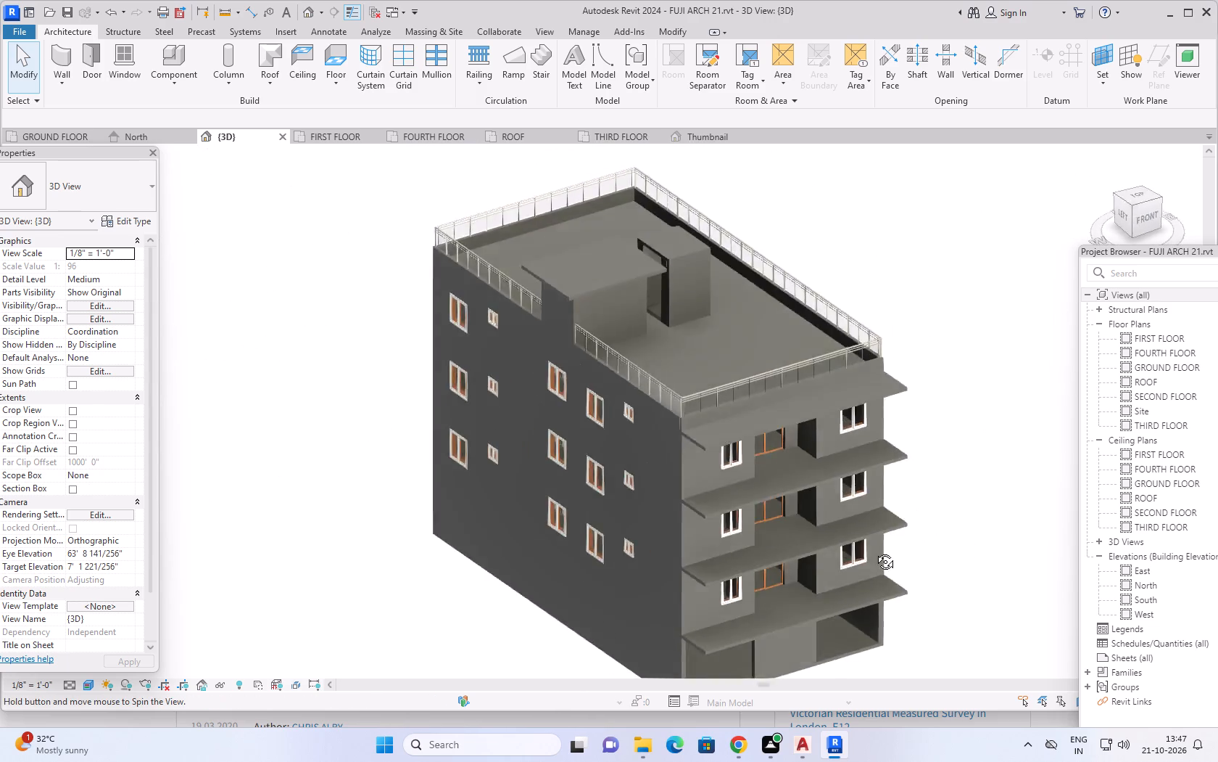
middle_click_drag(874, 551, 615, 511, "shift")
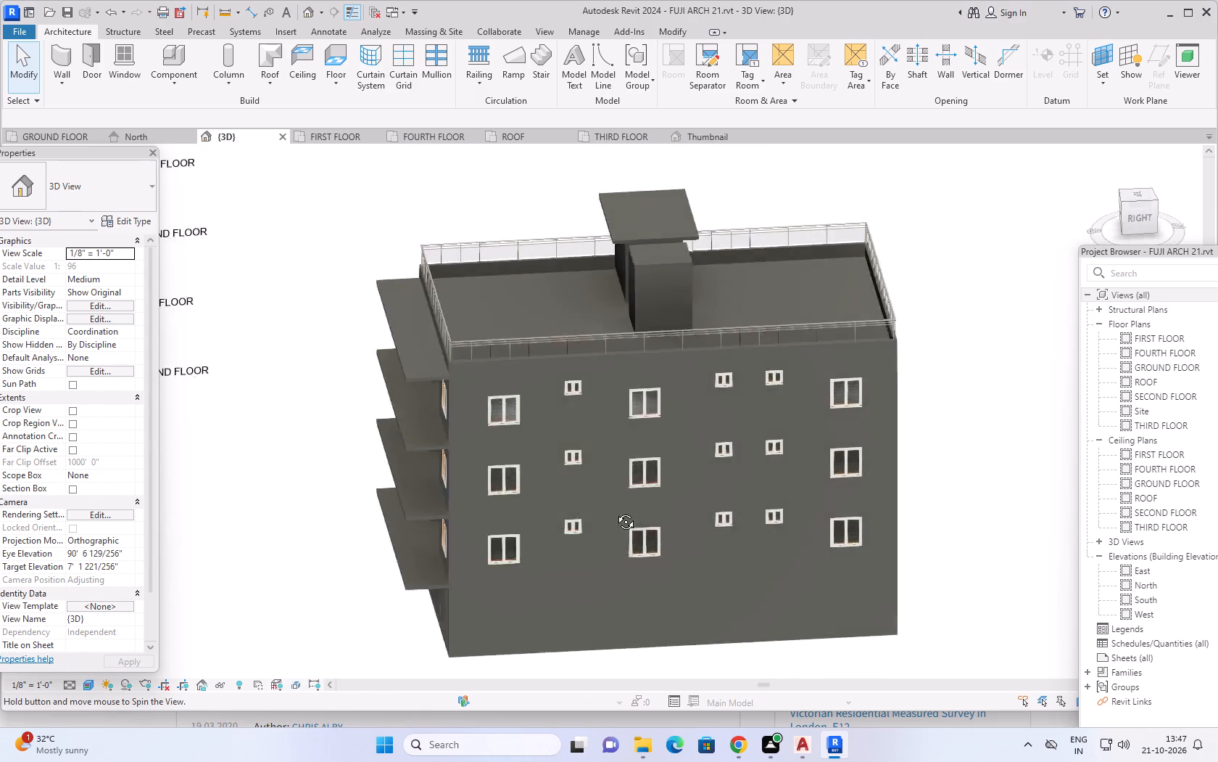
middle_click_drag(615, 511, 758, 523, "shift")
middle_click_drag(338, 375, 430, 292, "shift")
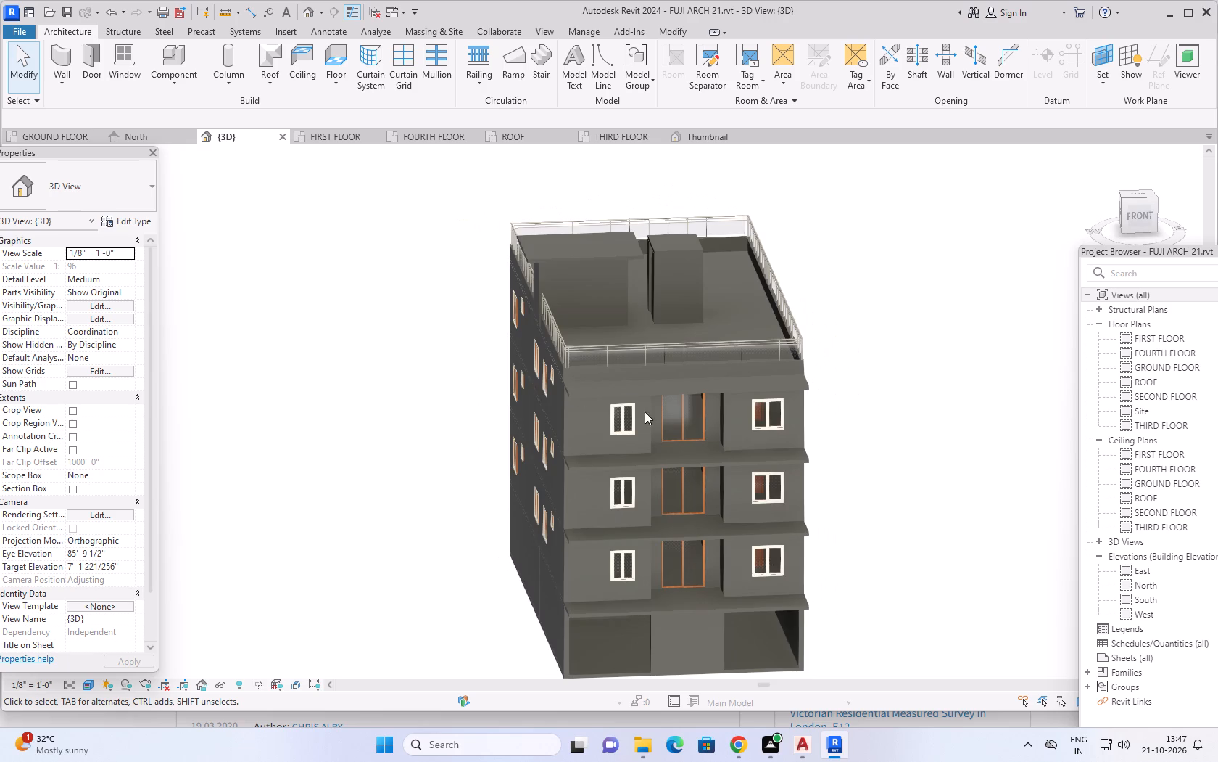
Inspect the front facade and projecting slabs in 3D from above, from below and from the front-left corner.
scroll(882, 448, "up", 1)
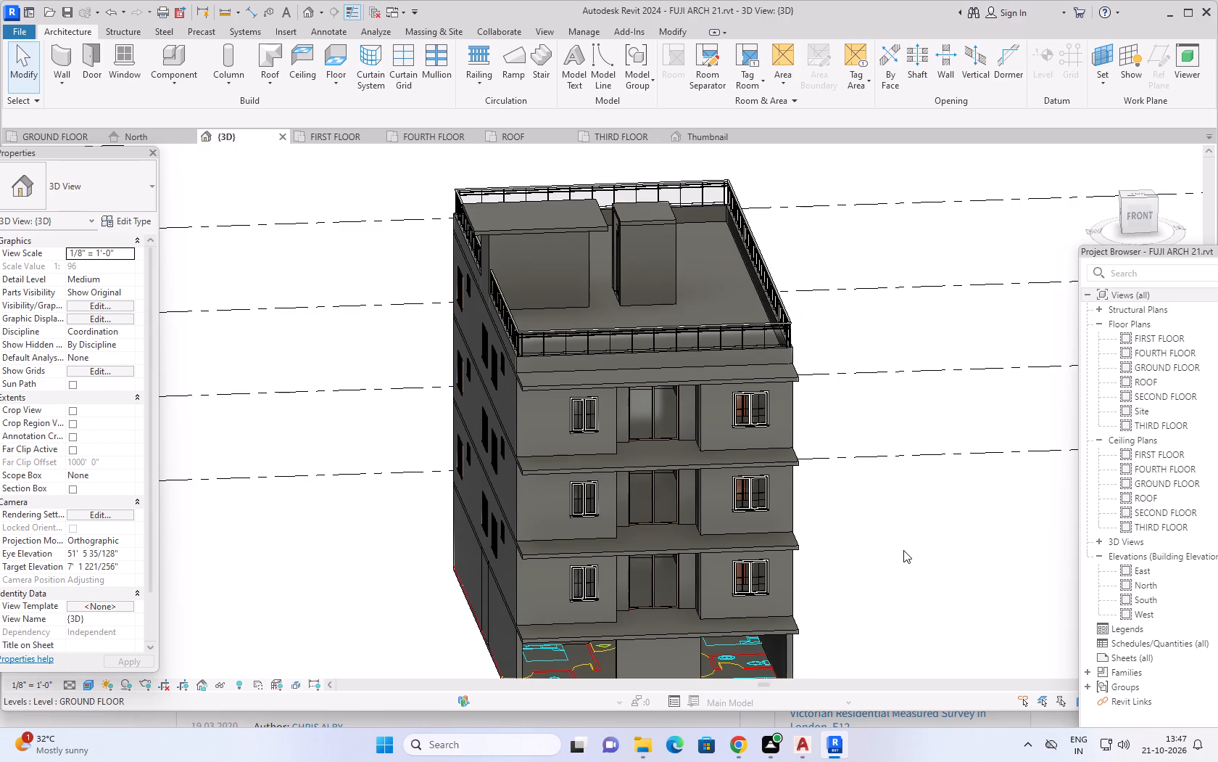
scroll(903, 550, "down", 2)
middle_click_drag(911, 593, 918, 440, "shift")
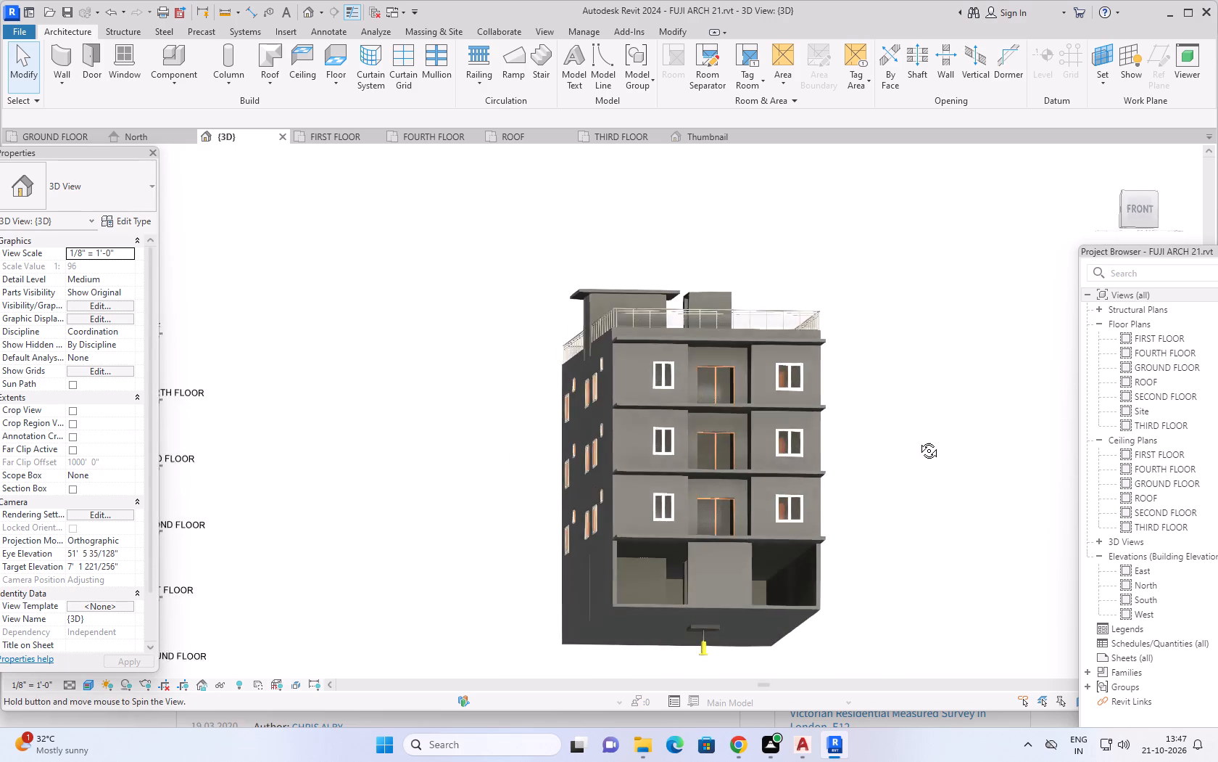
middle_click_drag(918, 440, 914, 566, "shift")
middle_click_drag(913, 561, 871, 578)
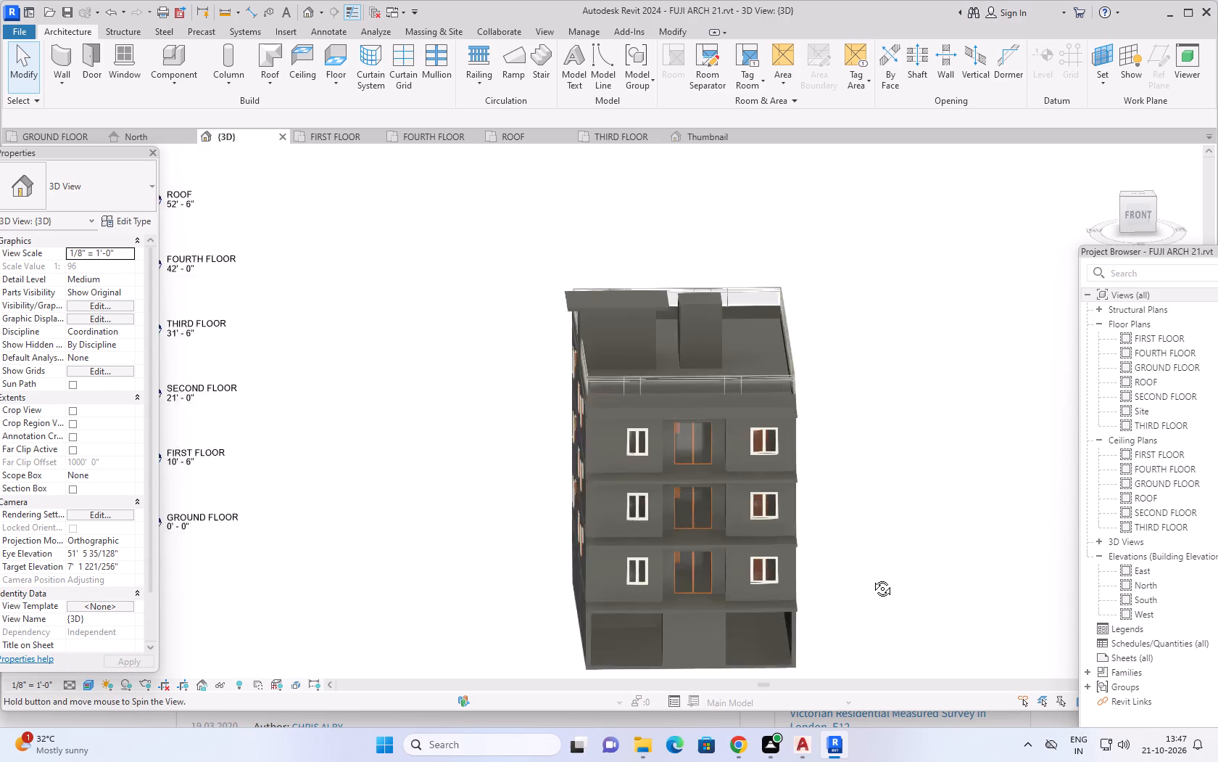
middle_click_drag(871, 578, 974, 604)
middle_click_drag(920, 488, 935, 493)
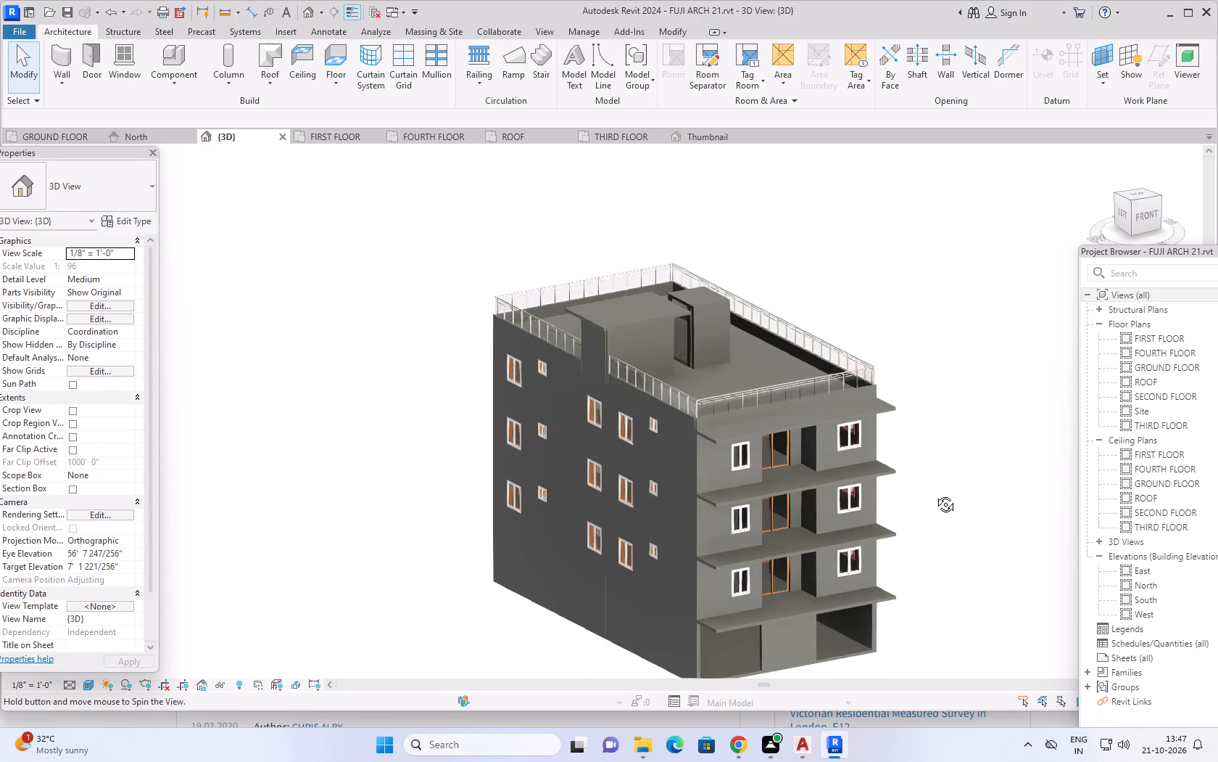
middle_click_drag(935, 493, 940, 496)
scroll(945, 507, "up", 2)
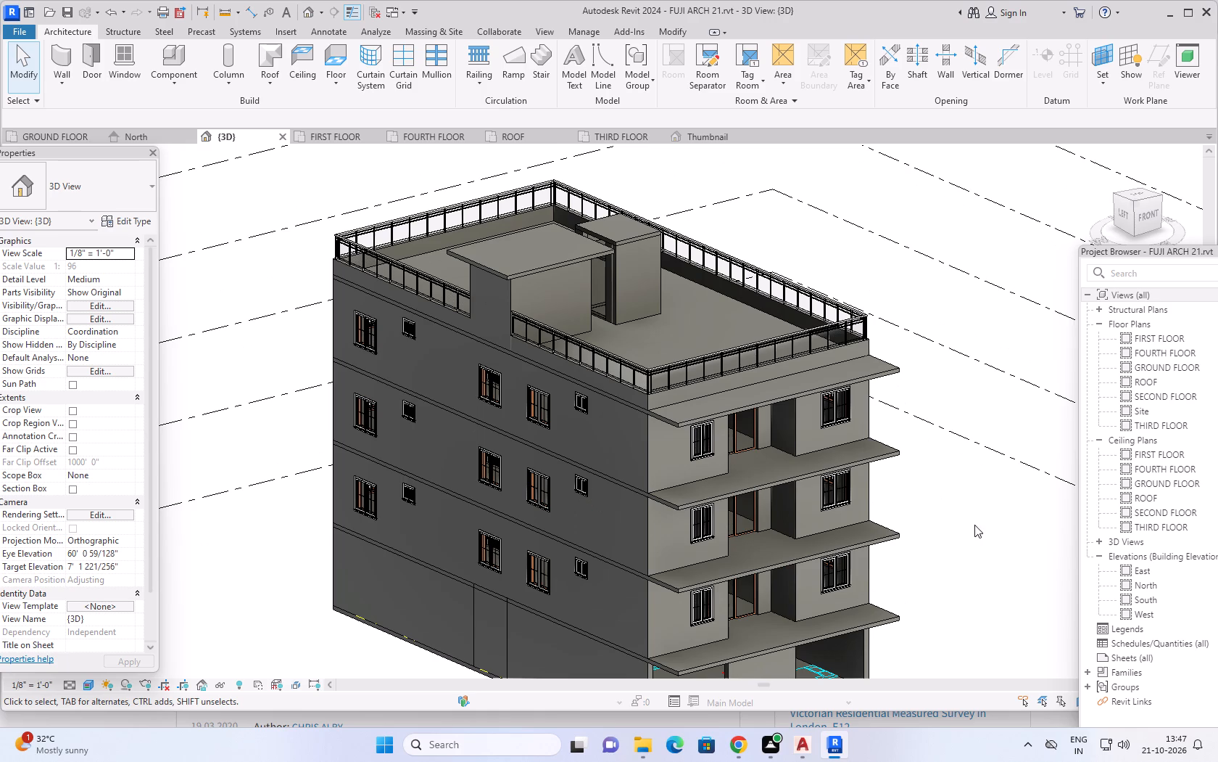
Examine the right side, the rear corner and the rooftop structures in 3D, along with both front corners.
middle_click_drag(976, 559, 749, 570, "shift")
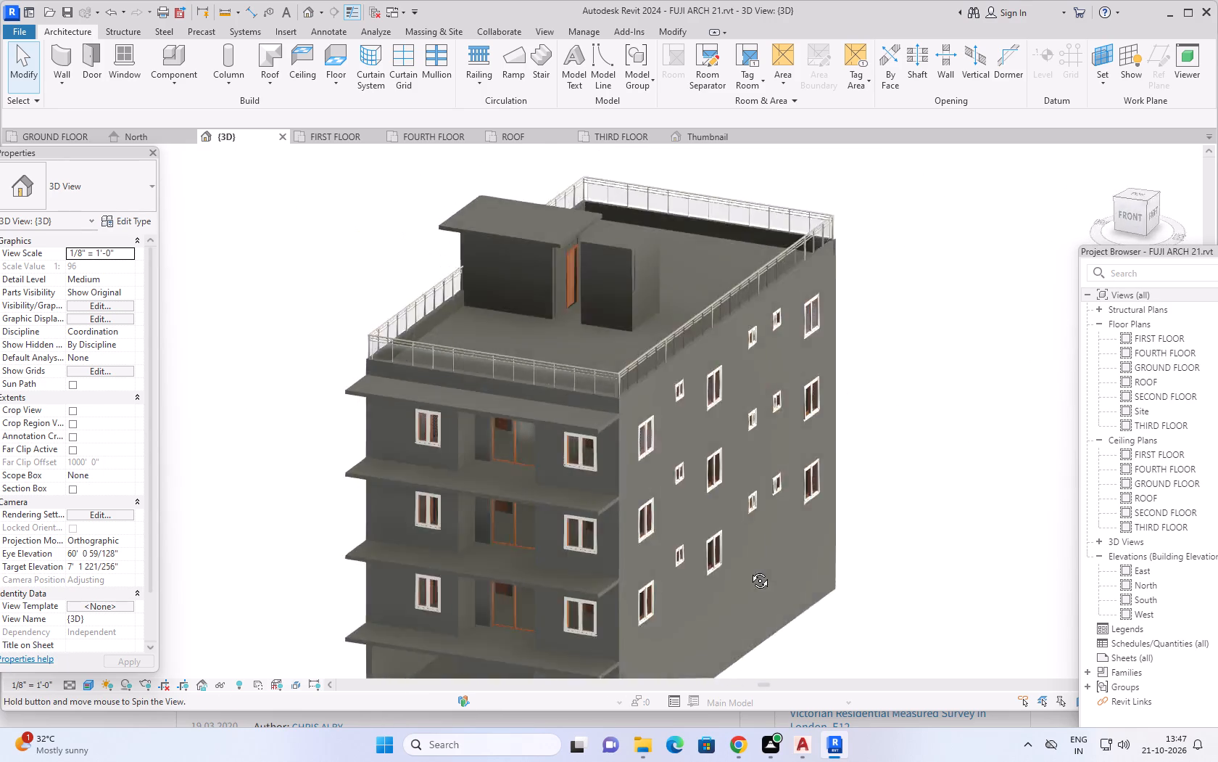
middle_click_drag(749, 570, 607, 579, "shift")
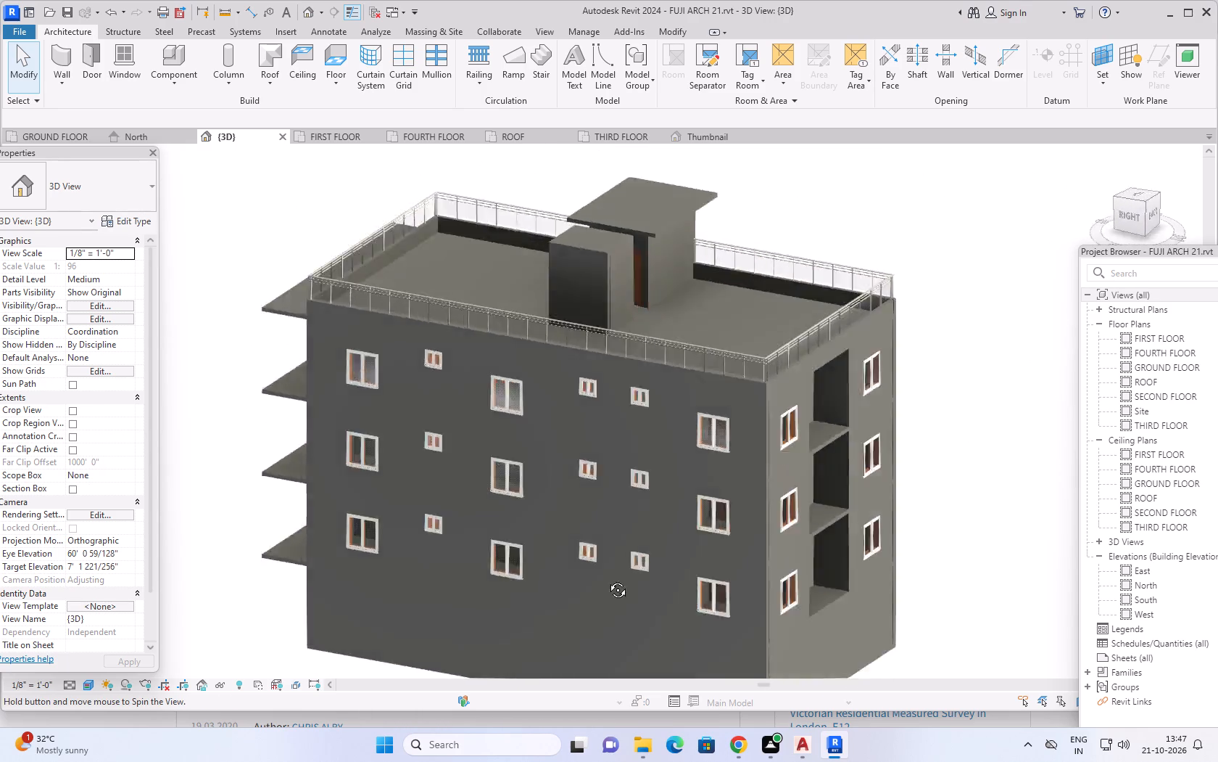
middle_click_drag(607, 579, 1002, 581, "shift")
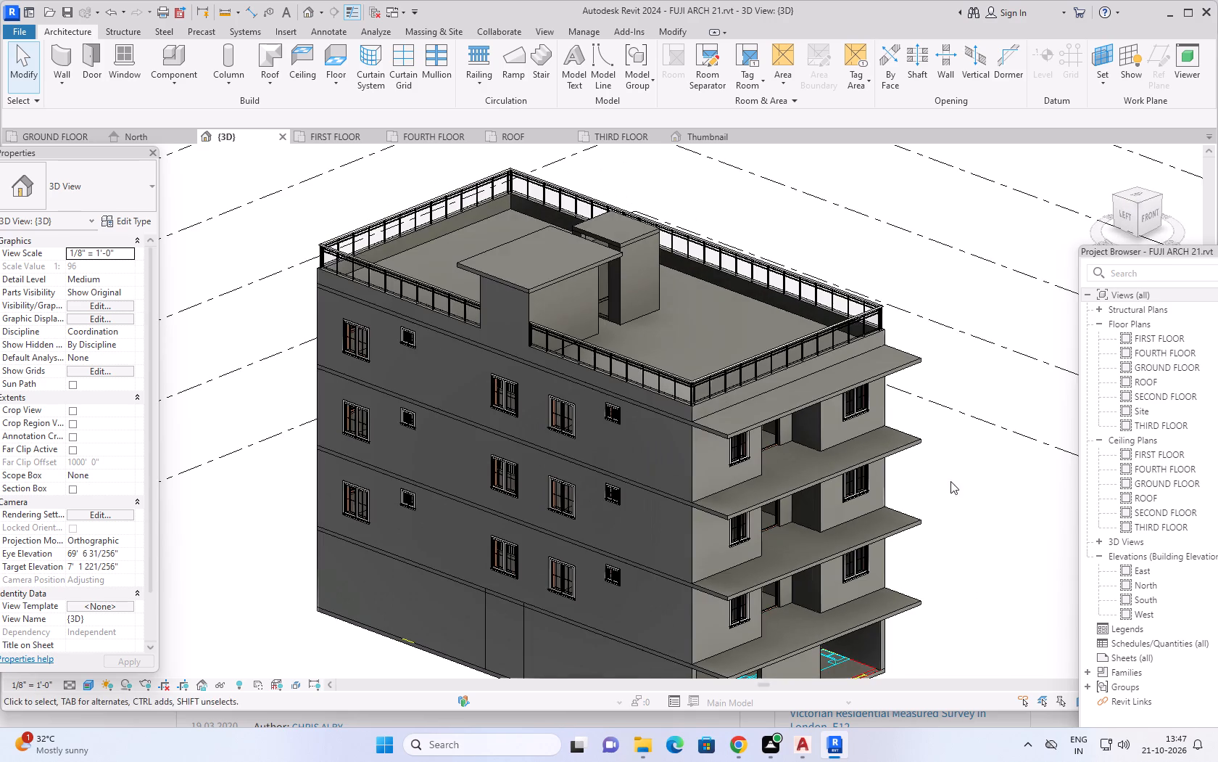
middle_click_drag(948, 475, 1000, 437)
scroll(1002, 458, "down", 1)
middle_click_drag(1000, 465, 944, 471)
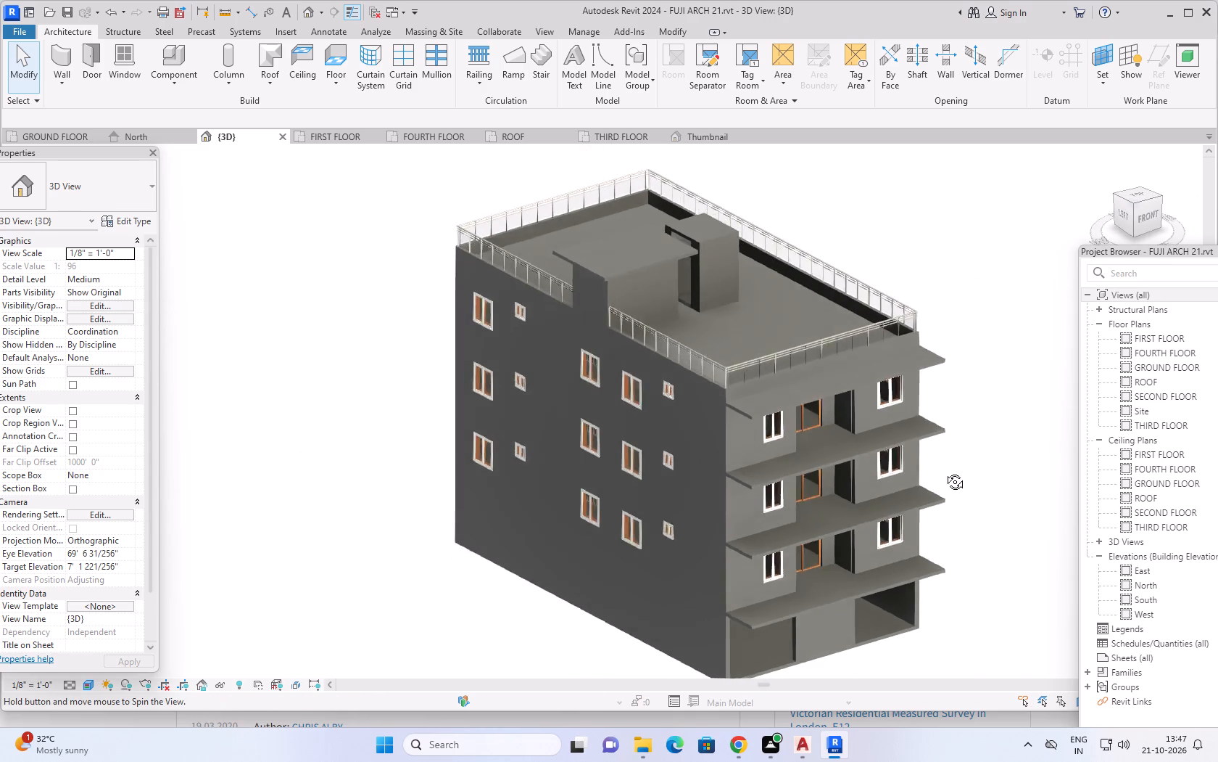
middle_click_drag(944, 471, 871, 441)
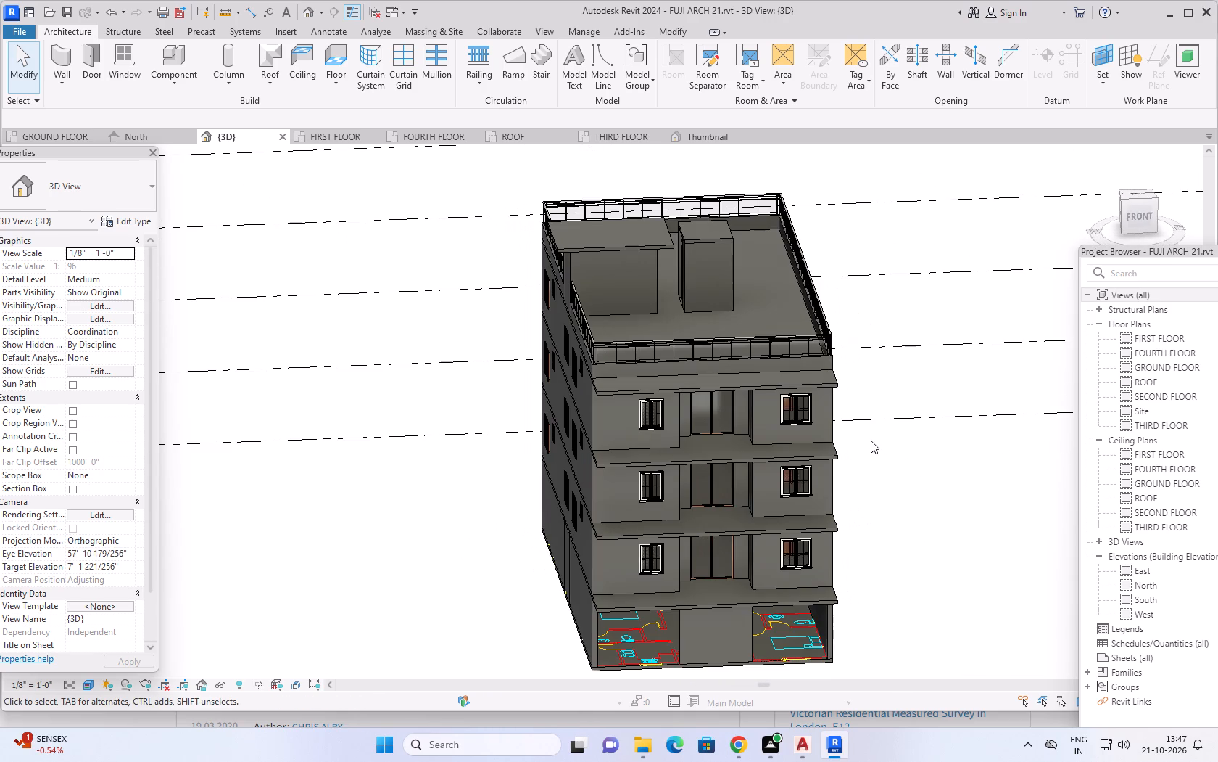
middle_click_drag(921, 529, 913, 530, "shift")
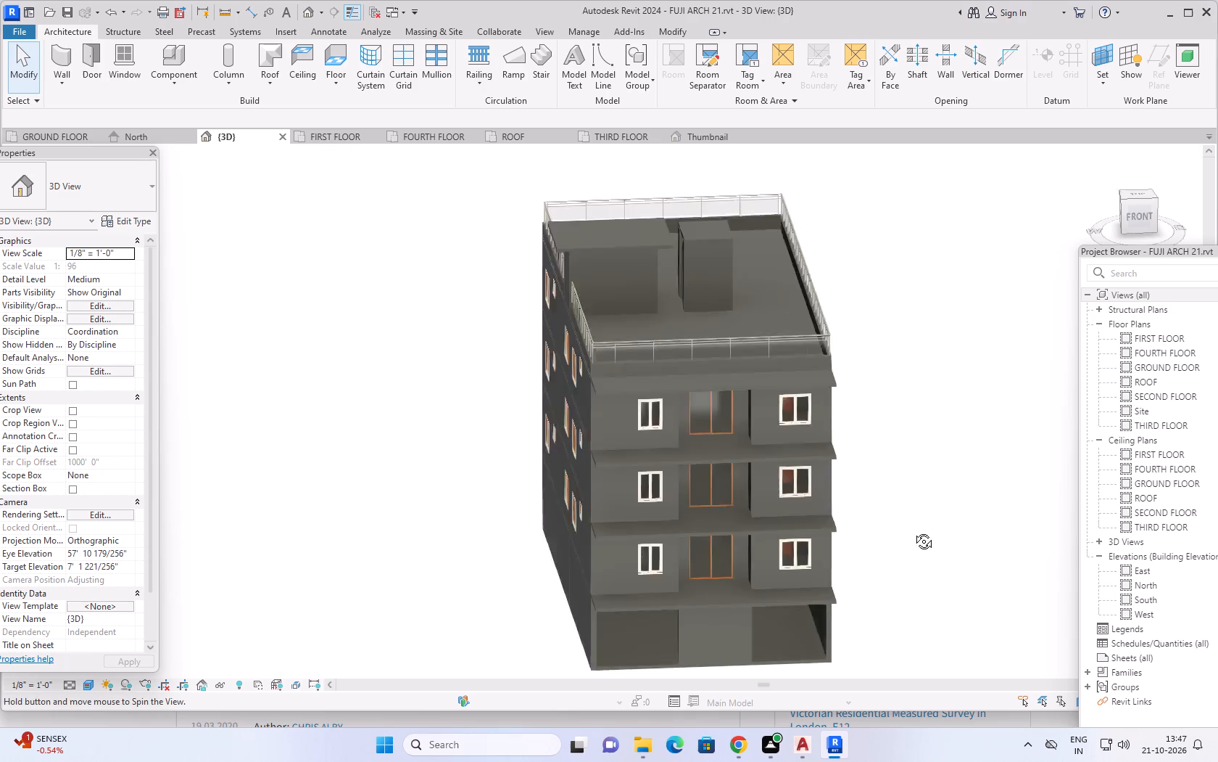
middle_click_drag(913, 530, 837, 562, "shift")
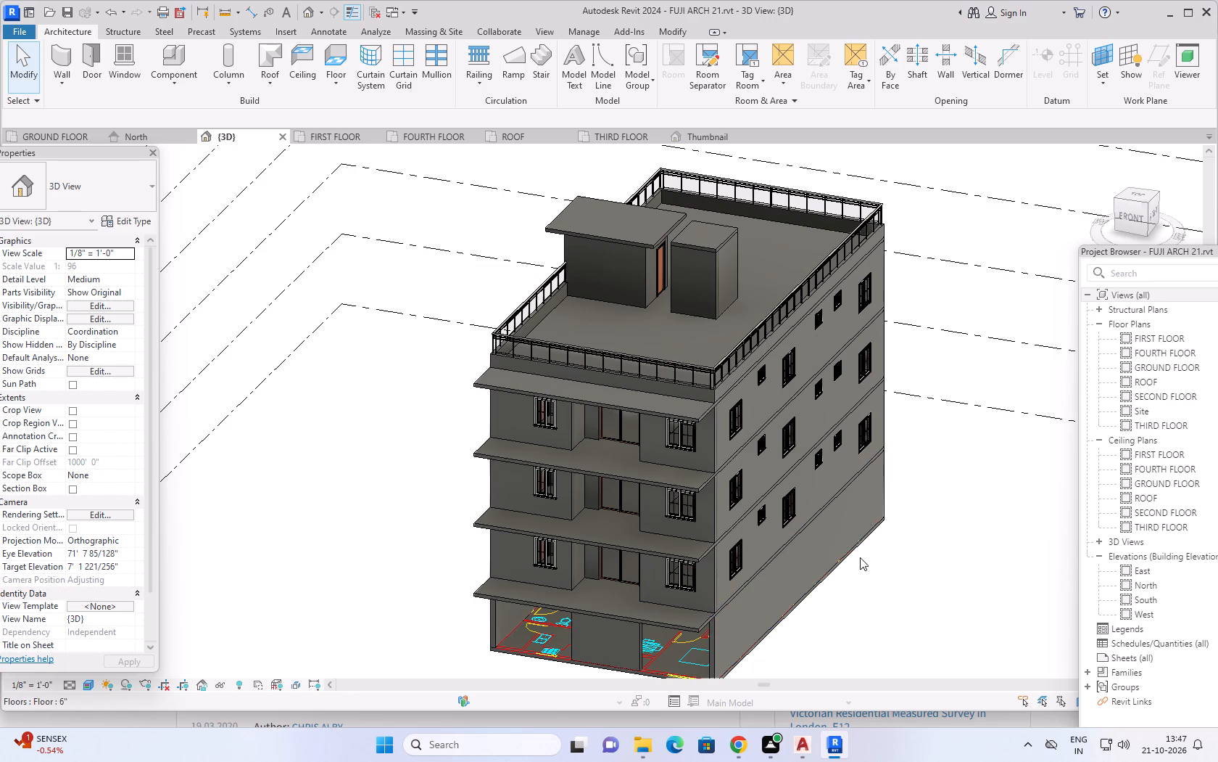
Examine the front facade's balcony recesses and projecting slabs in 3D from the front-left corner, at closer range.
middle_click_drag(905, 595, 1020, 525, "shift")
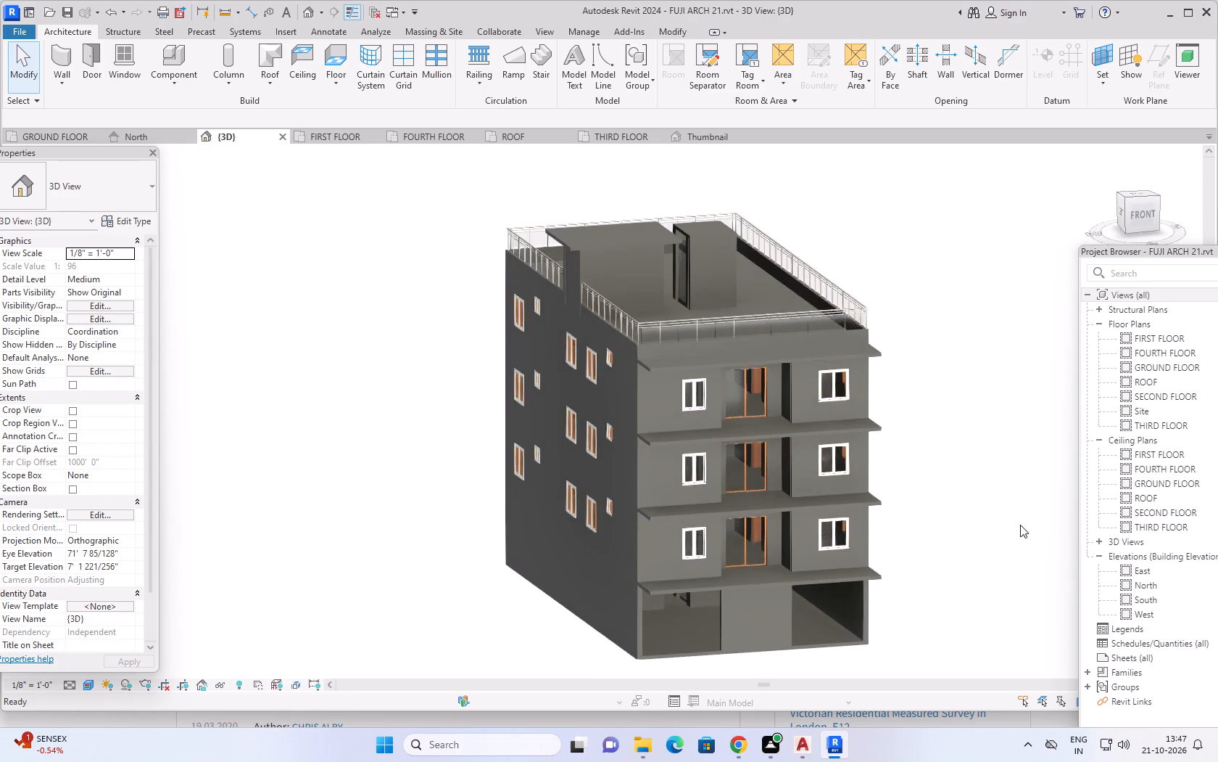
middle_click_drag(942, 457, 993, 431)
middle_click_drag(995, 475, 1005, 459, "shift")
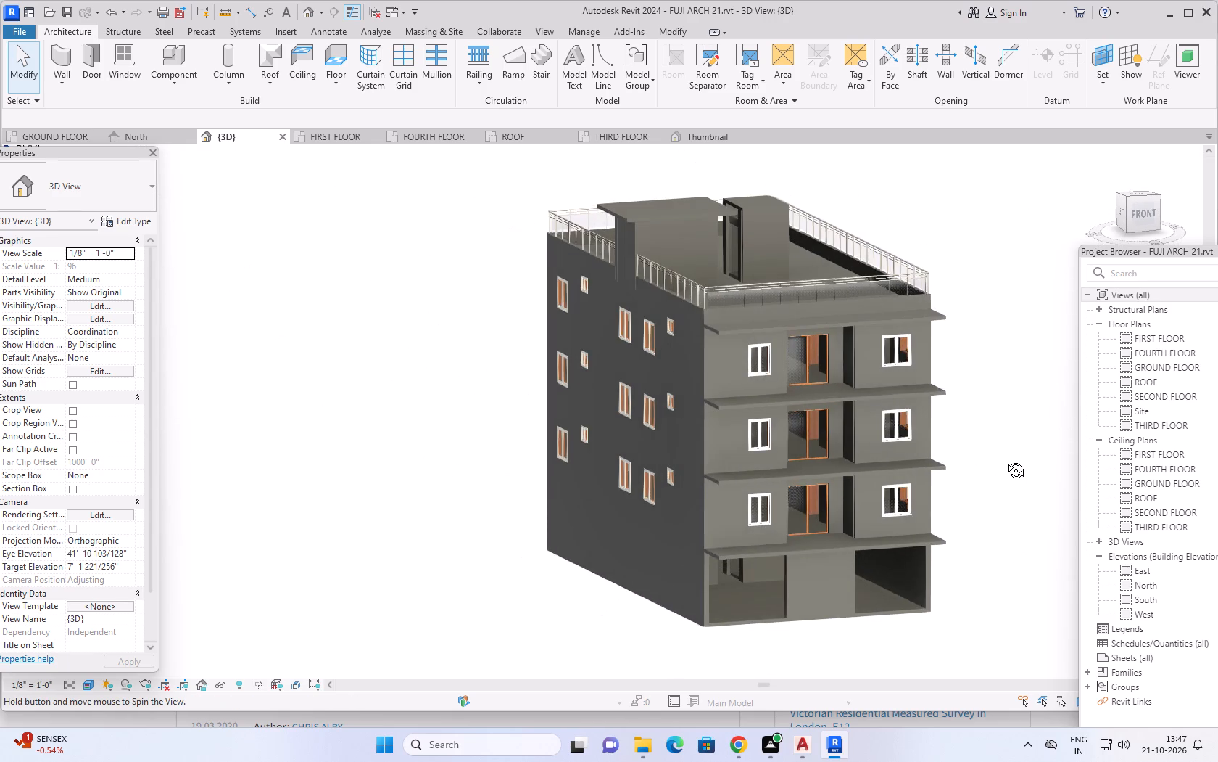
middle_click_drag(1005, 459, 988, 493, "shift")
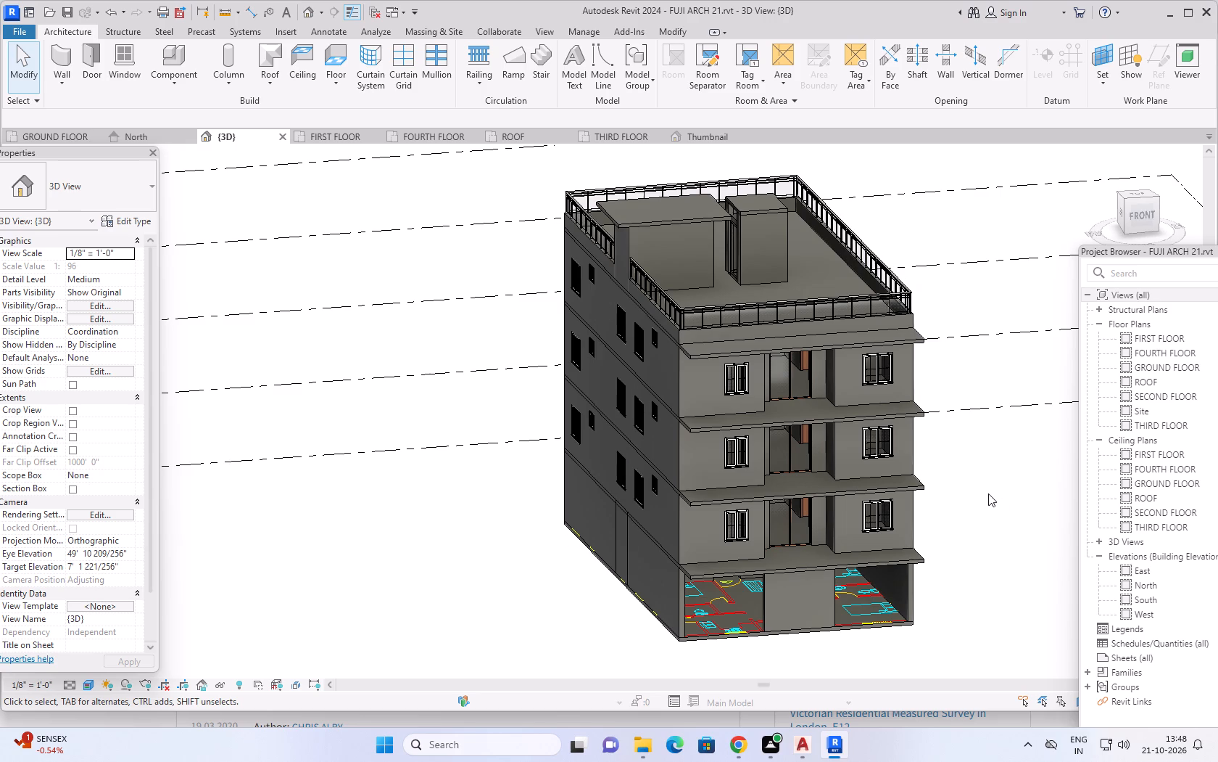
scroll(997, 488, "up", 1)
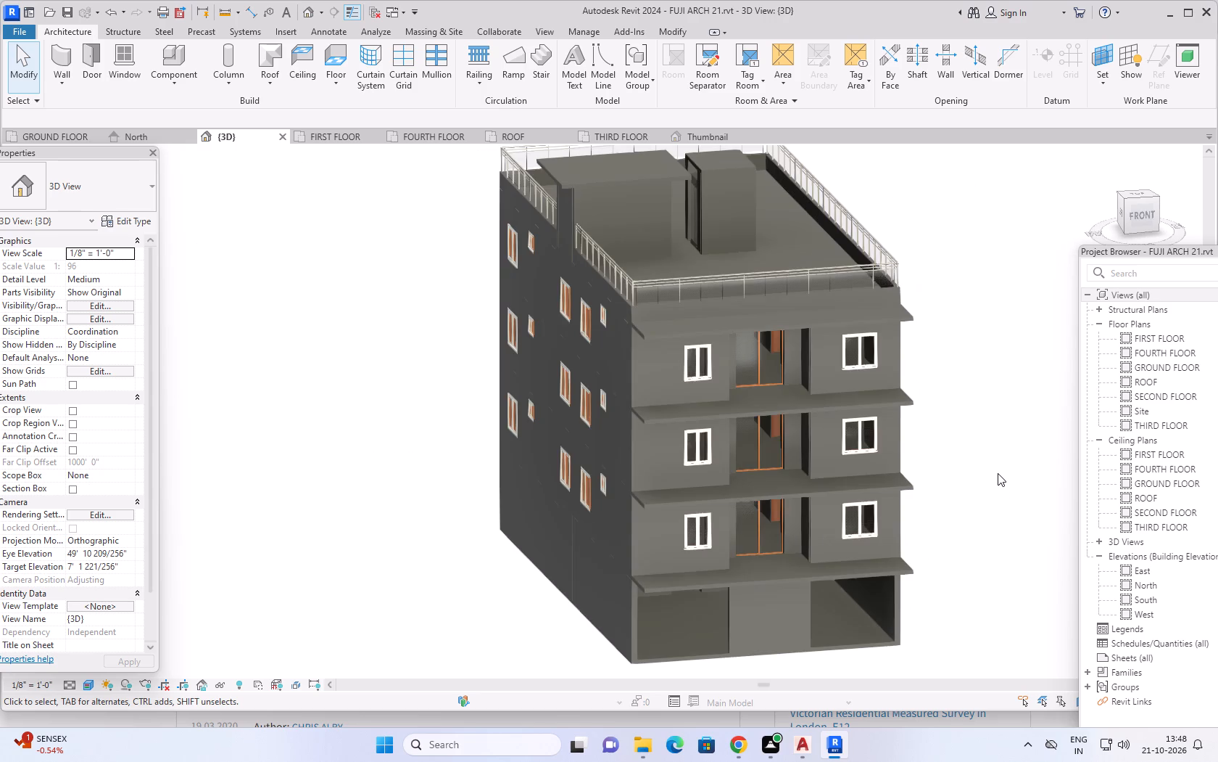
middle_click_drag(995, 470, 921, 479)
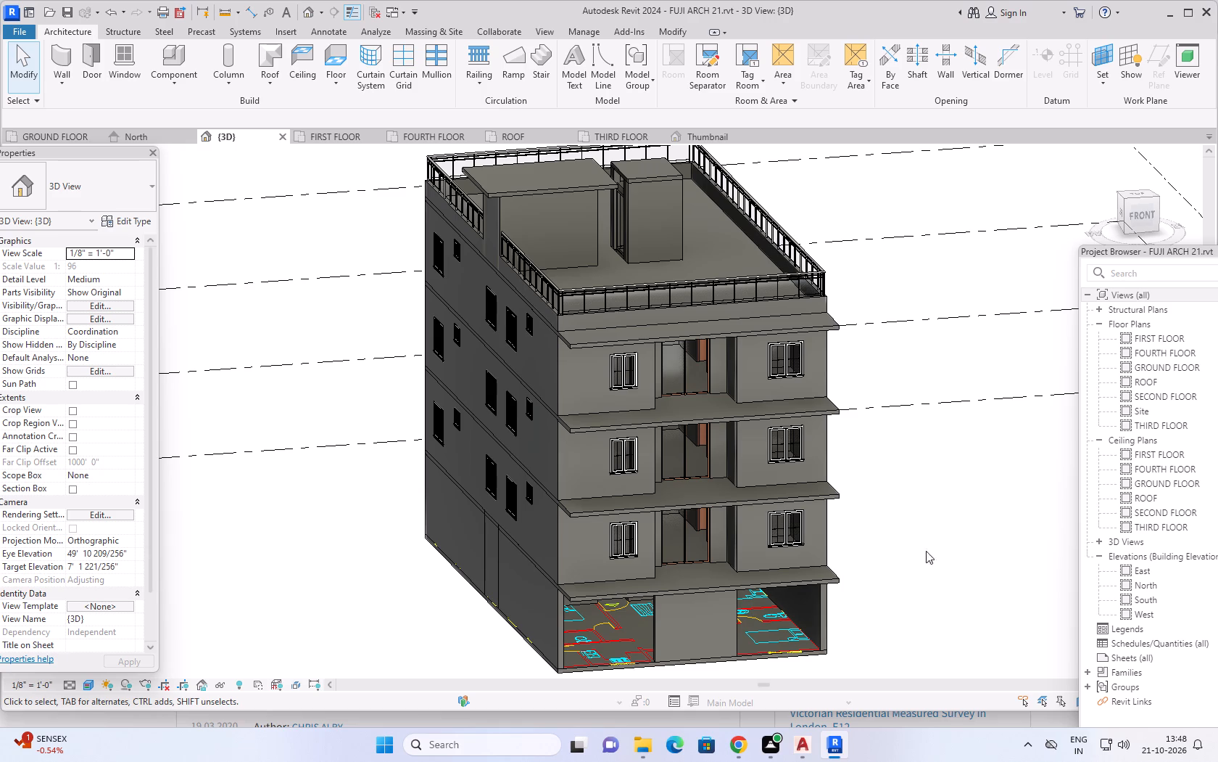
middle_click_drag(920, 565, 907, 543)
middle_click_drag(907, 543, 919, 518, "shift")
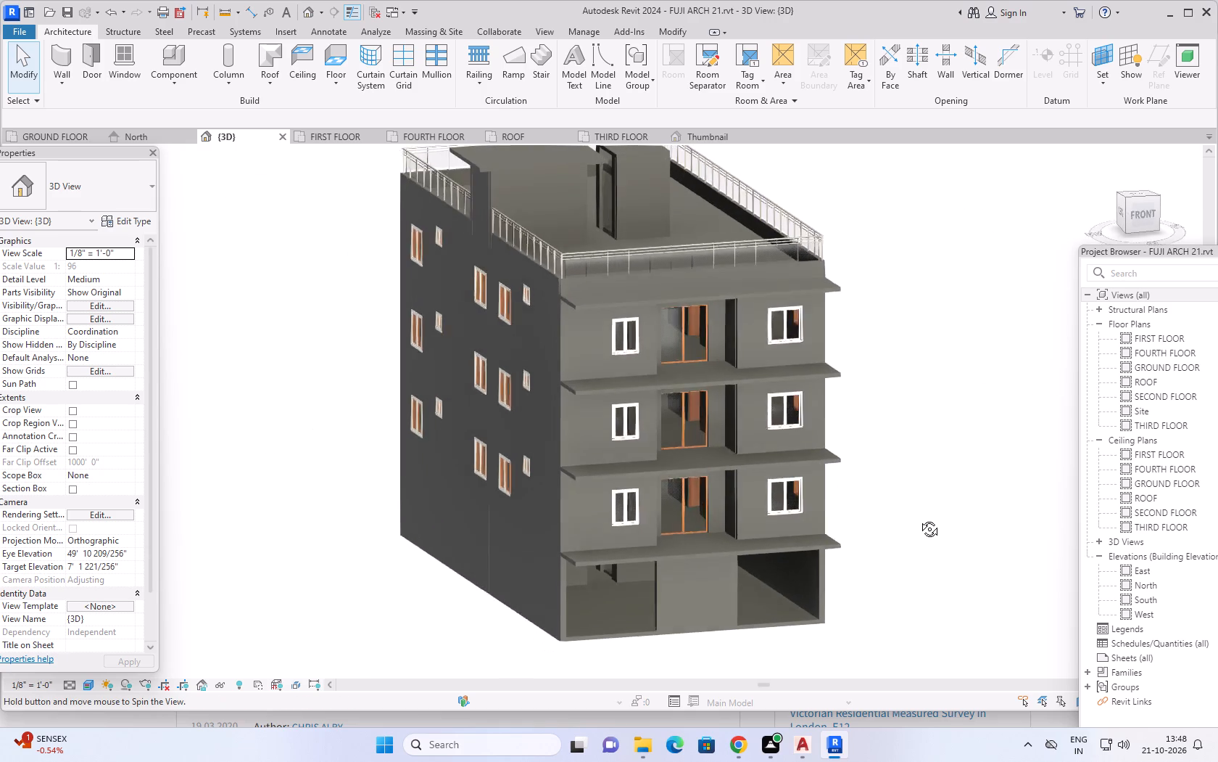
middle_click_drag(919, 518, 918, 528, "shift")
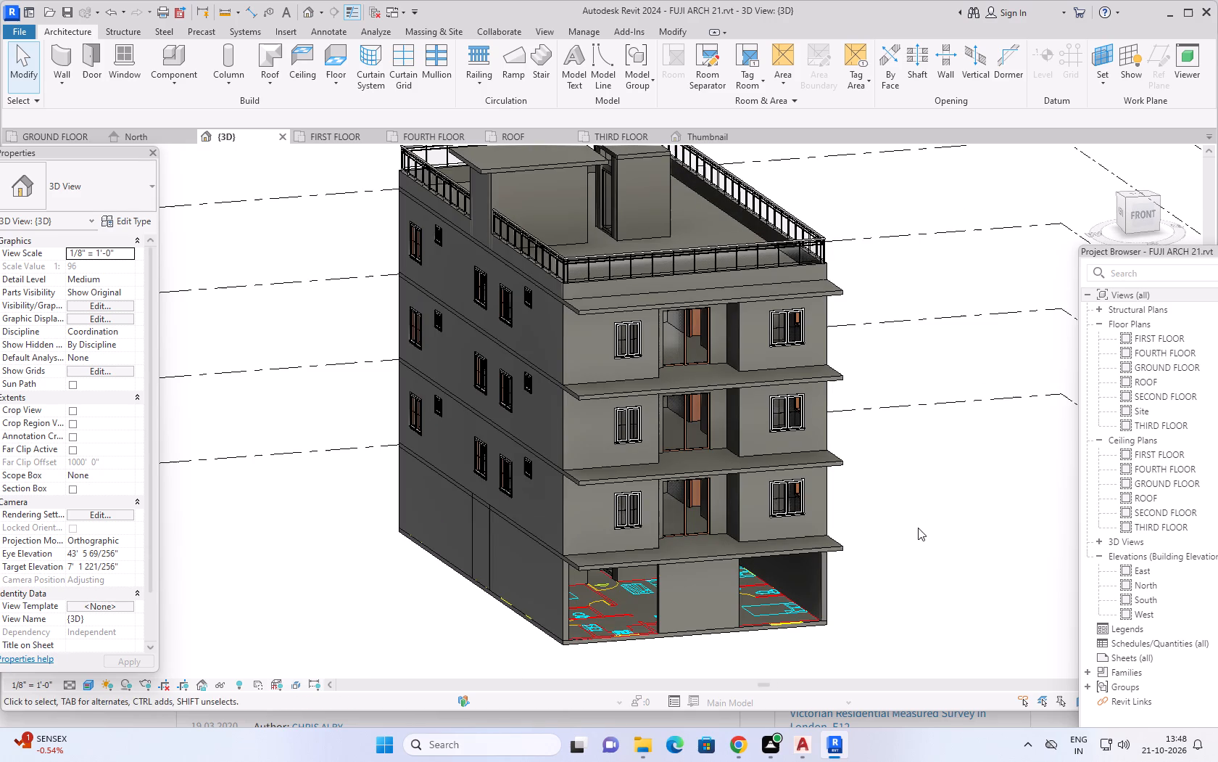
scroll(916, 522, "up", 1)
middle_click_drag(918, 507, 938, 525)
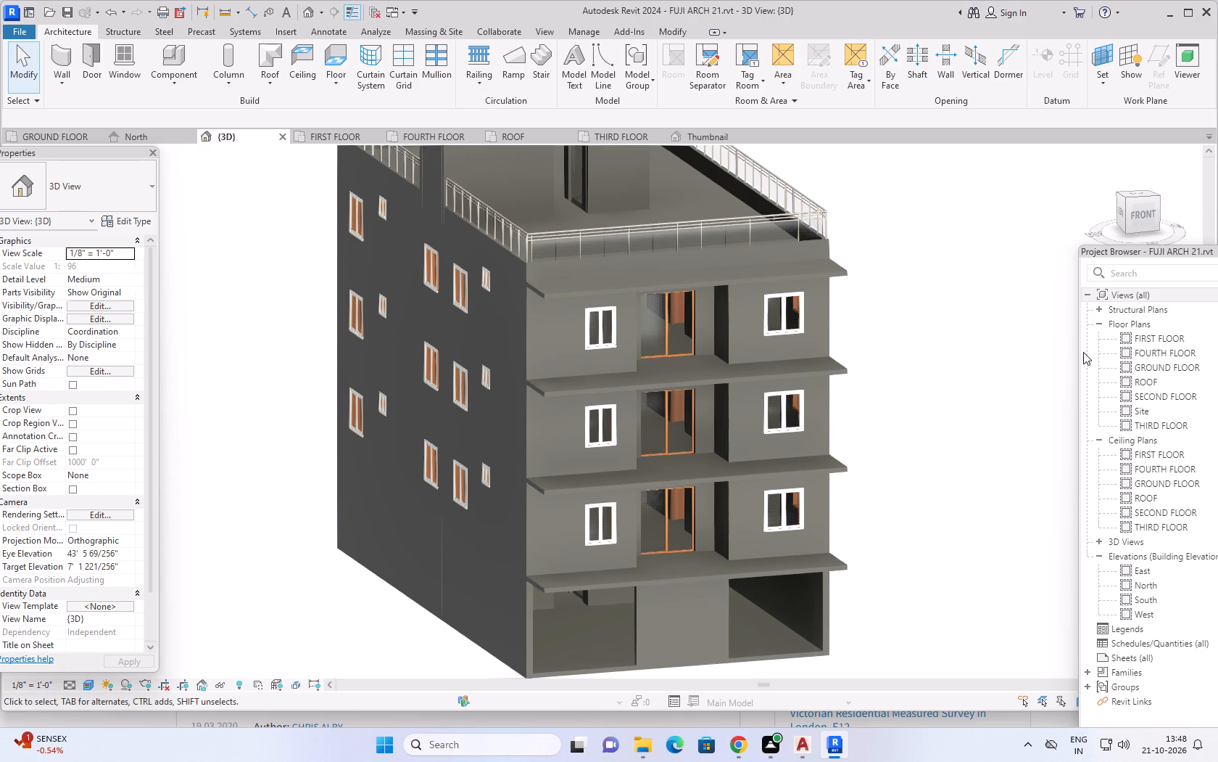
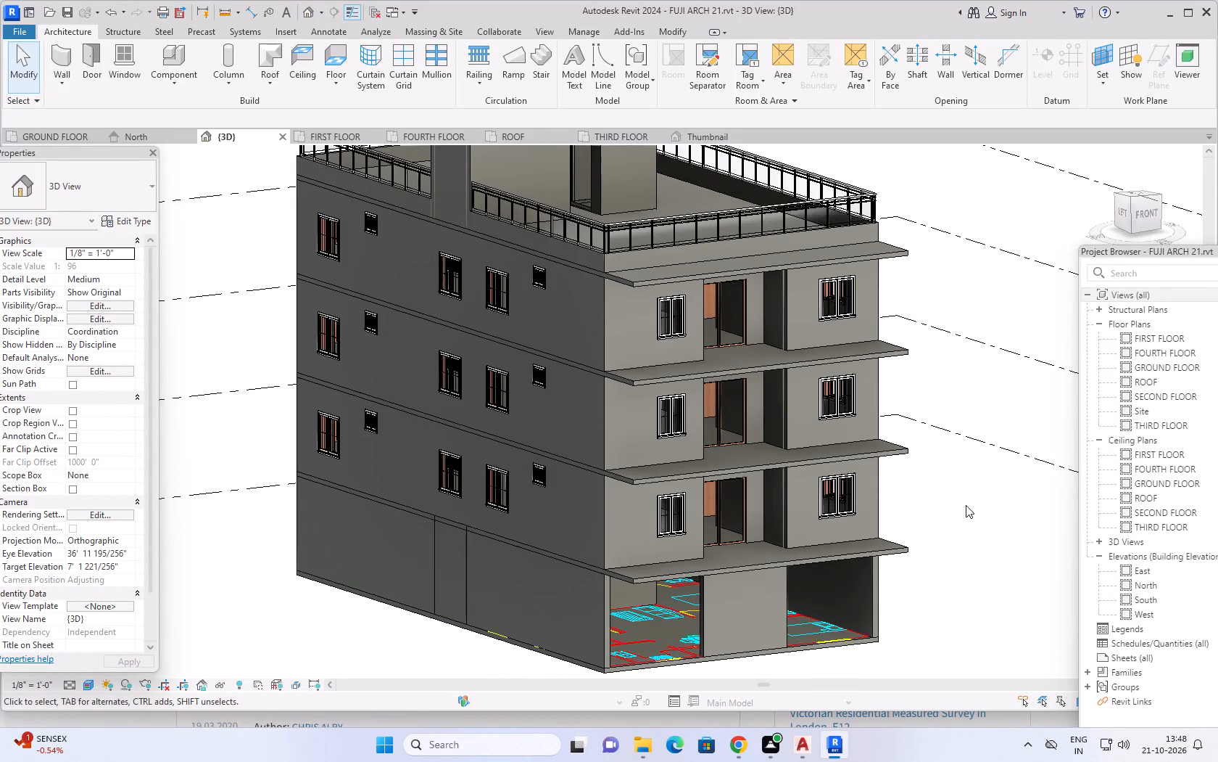
Review the windows, projecting slabs and rooftop railing in 3D from the front-left corner and the front, at varying distances.
middle_click_drag(996, 380, 956, 424)
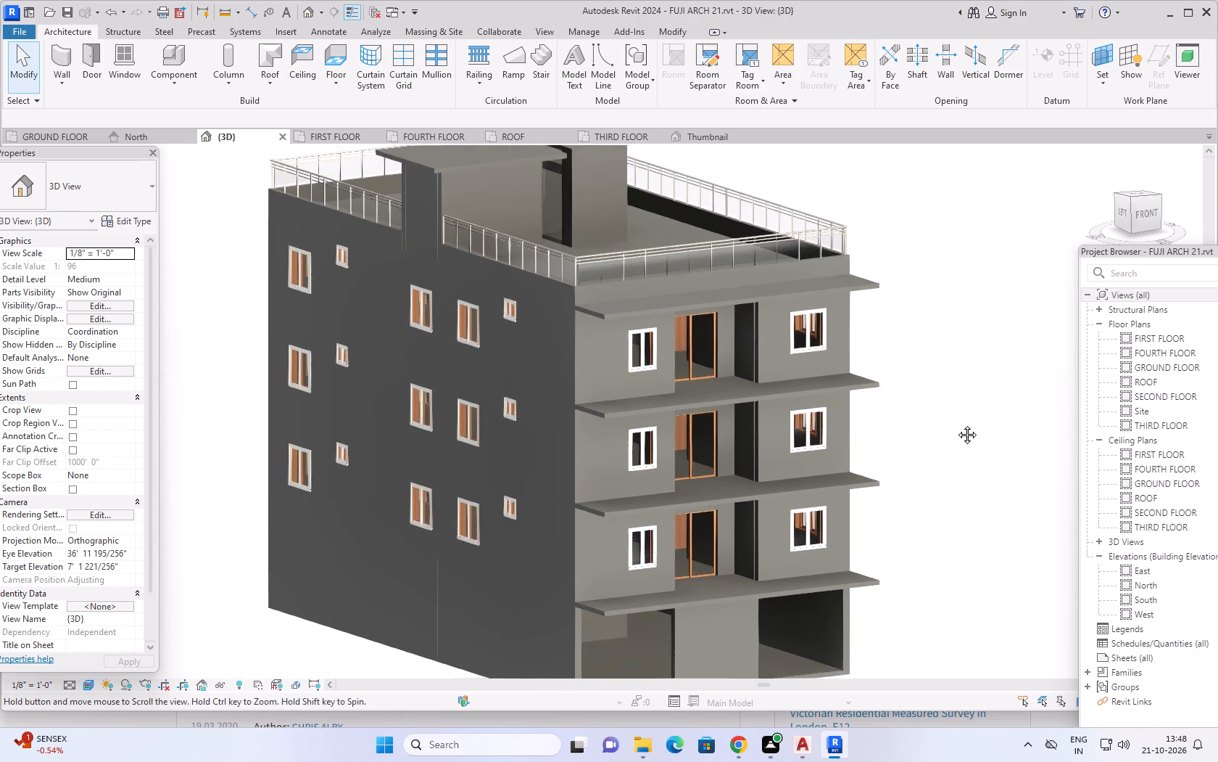
middle_click_drag(956, 424, 953, 427)
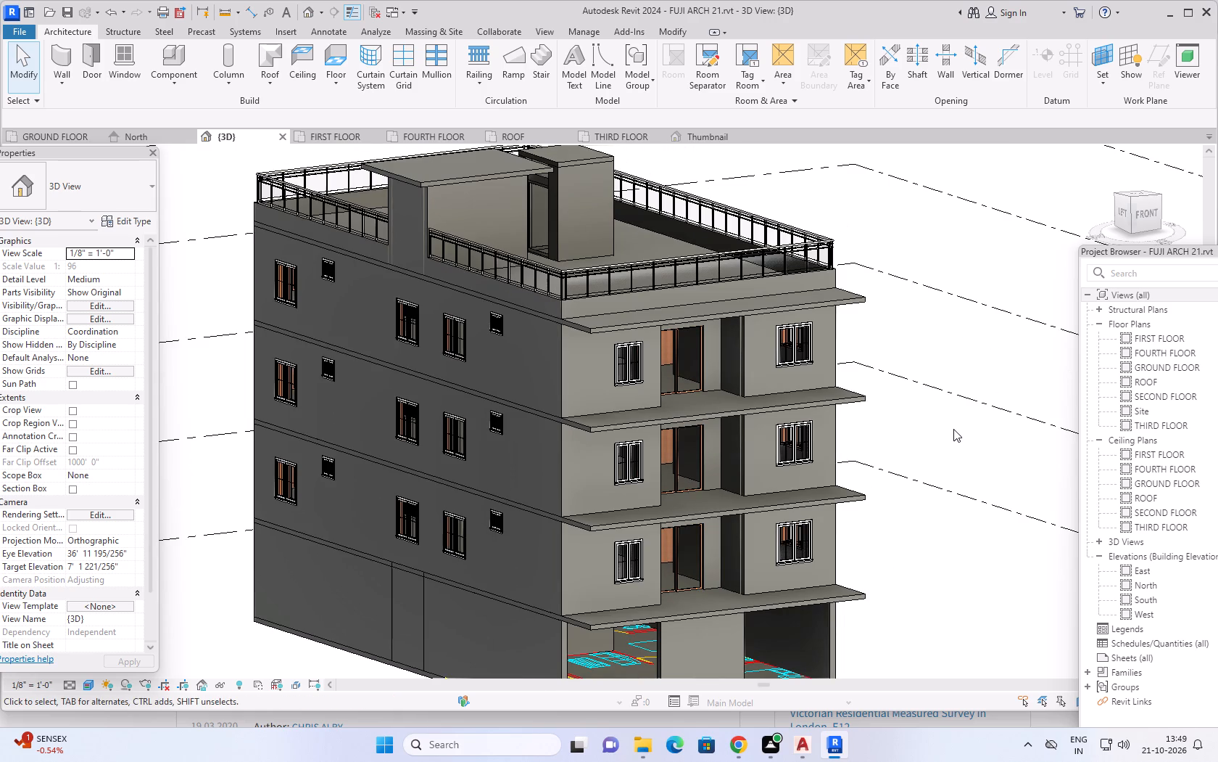
scroll(956, 443, "down", 1)
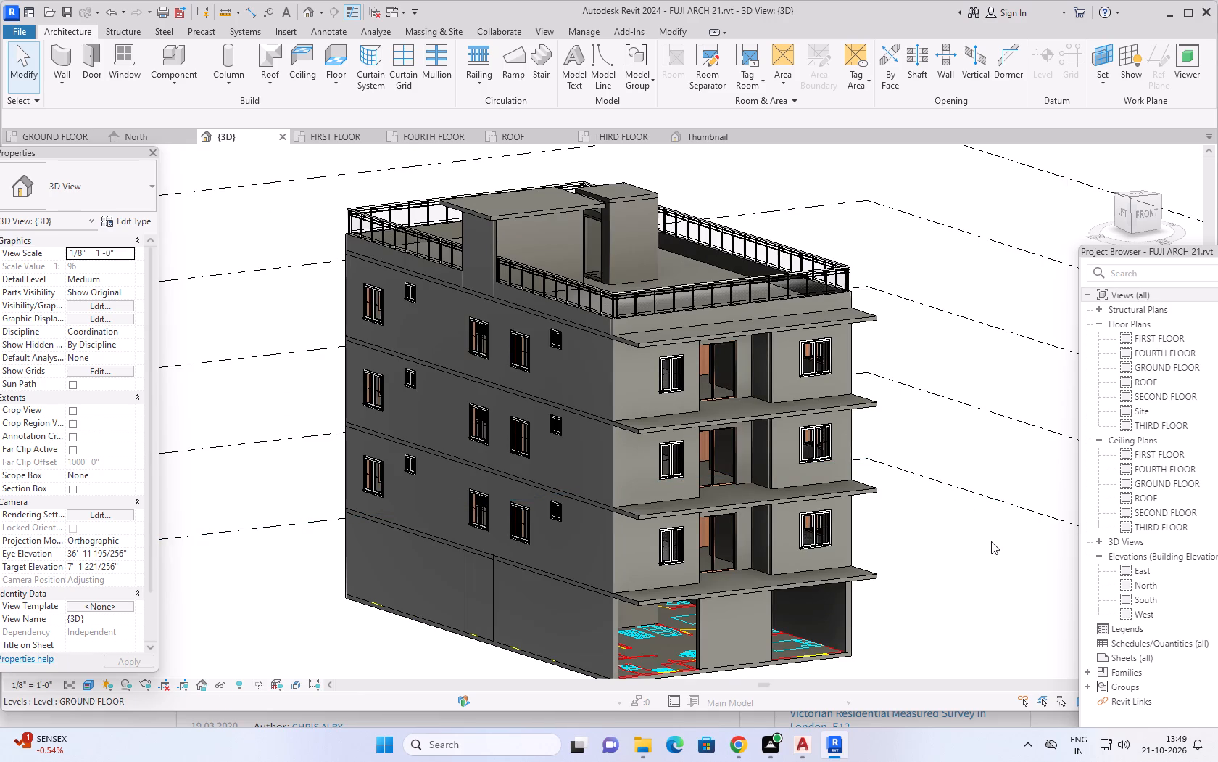
middle_click_drag(1006, 551, 942, 543, "shift")
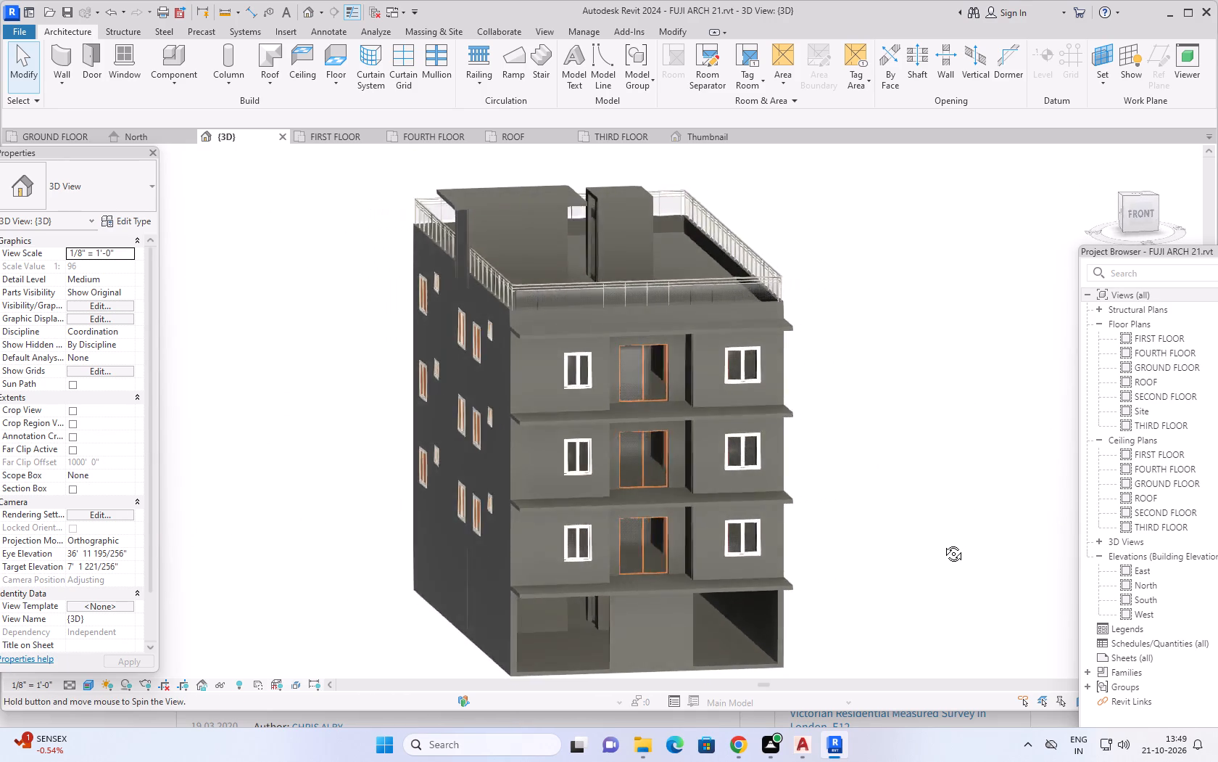
middle_click_drag(942, 543, 904, 510, "shift")
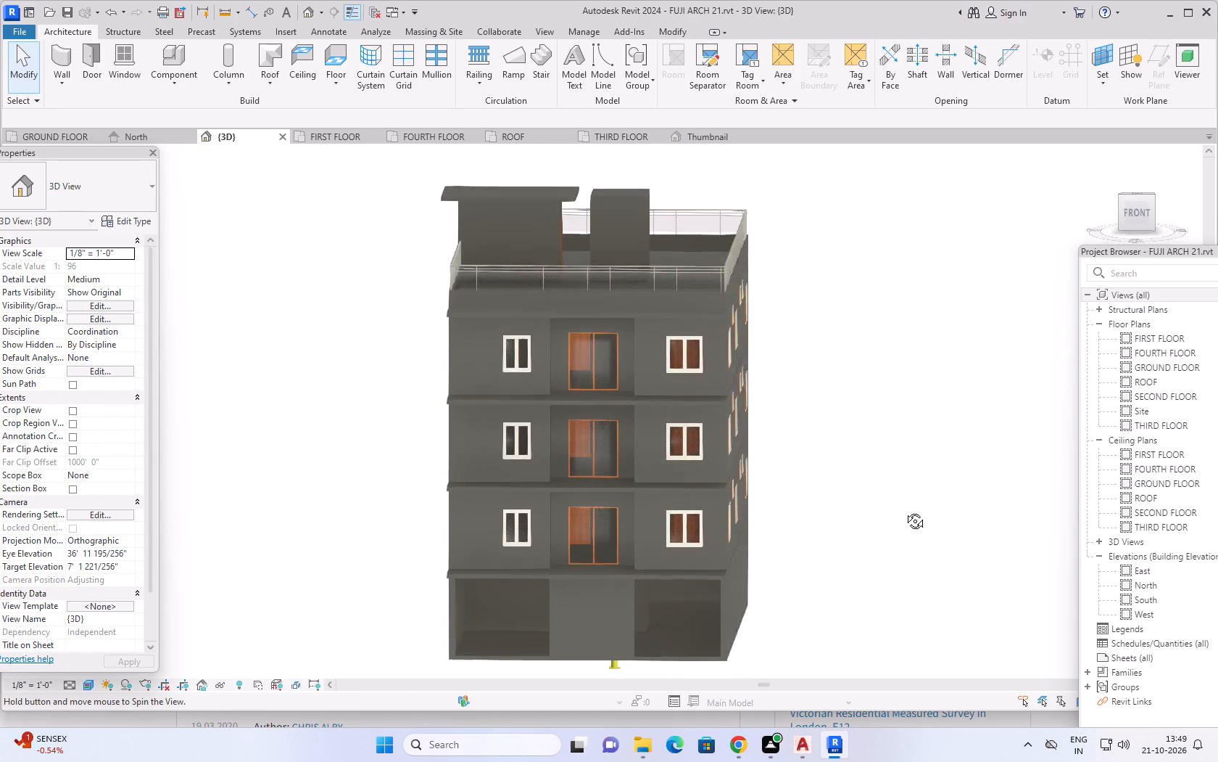
middle_click_drag(904, 510, 903, 480, "shift")
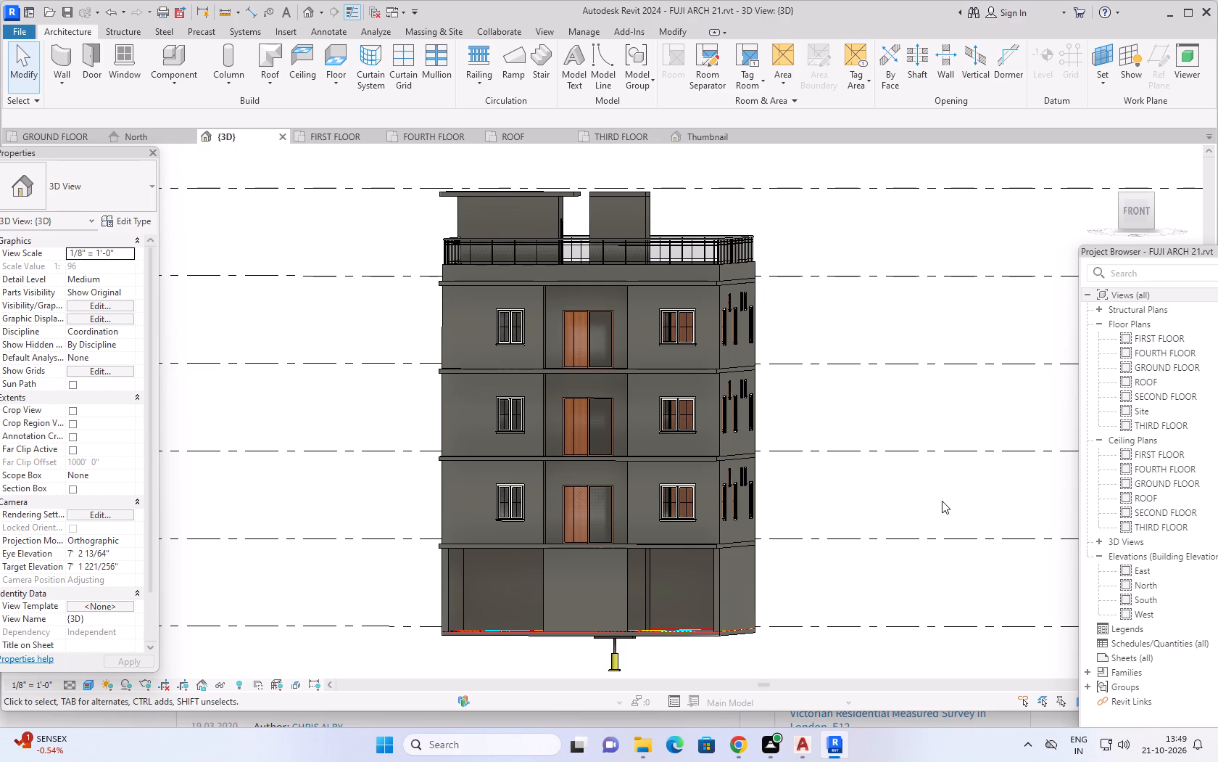
middle_click_drag(299, 431, 388, 461, "shift")
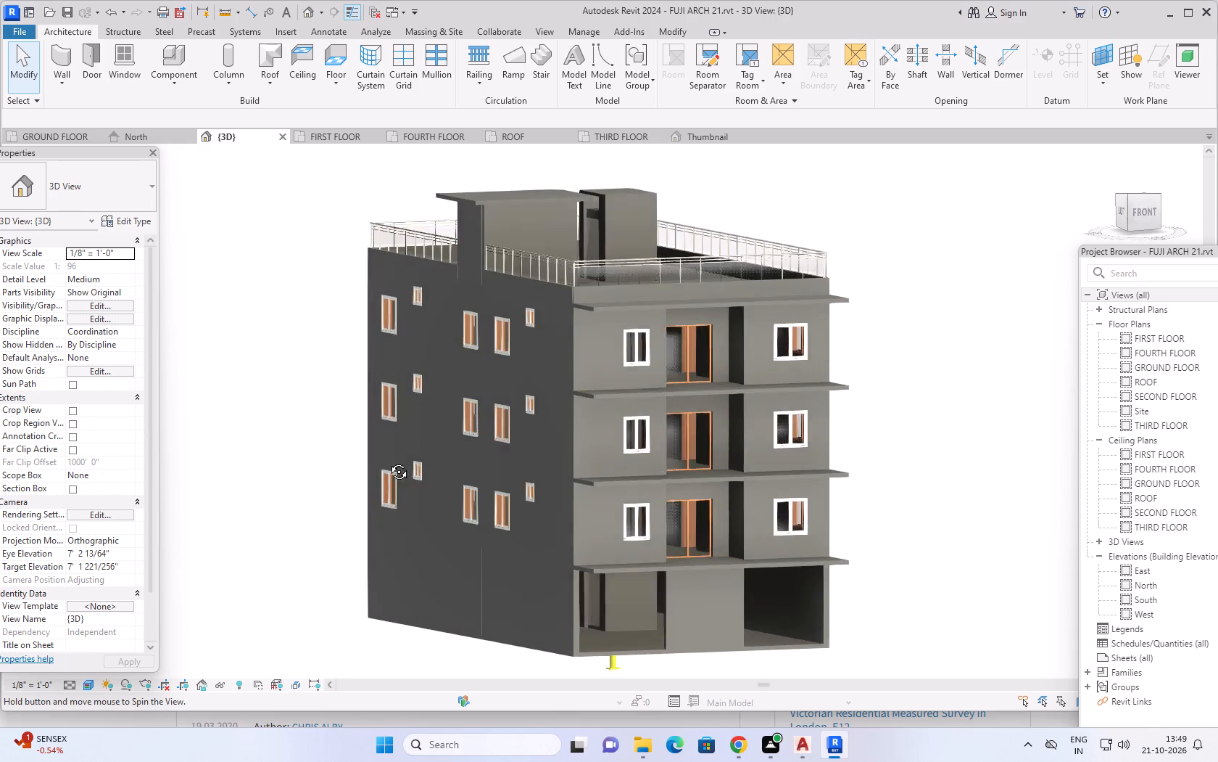
middle_click_drag(388, 461, 428, 477, "shift")
scroll(595, 383, "up", 2)
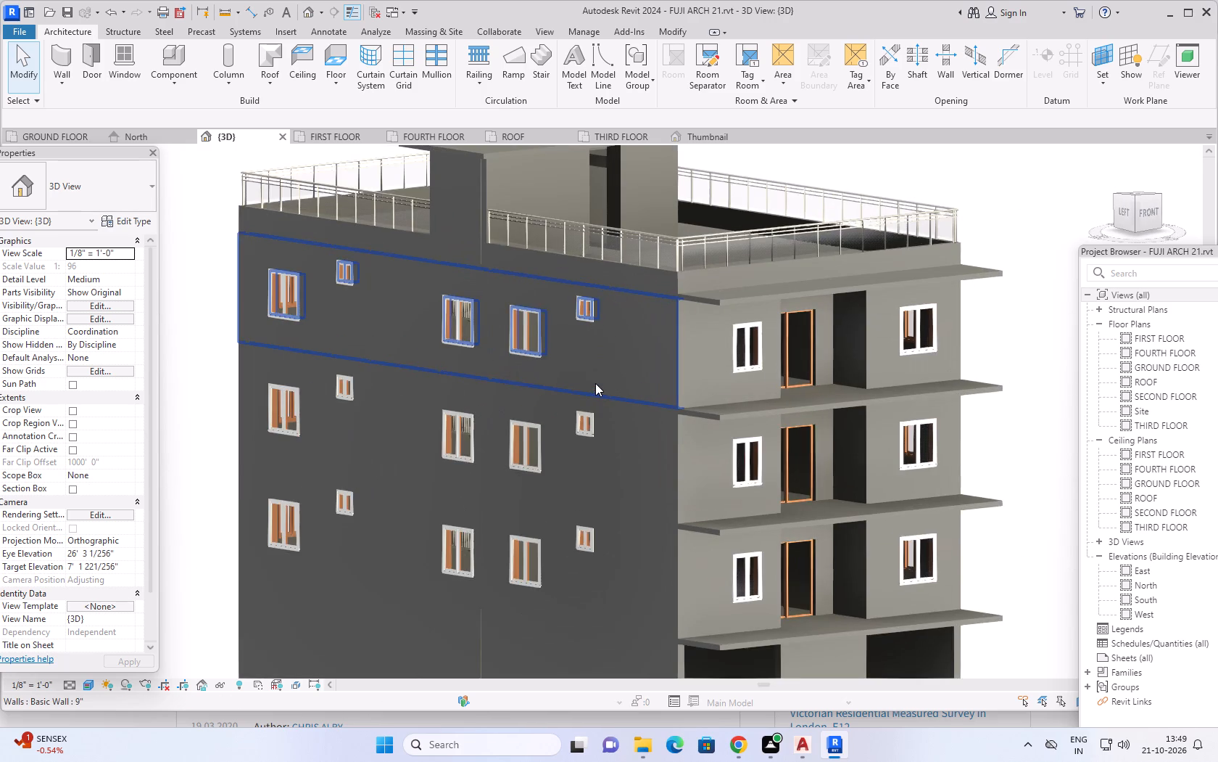
scroll(627, 366, "up", 1)
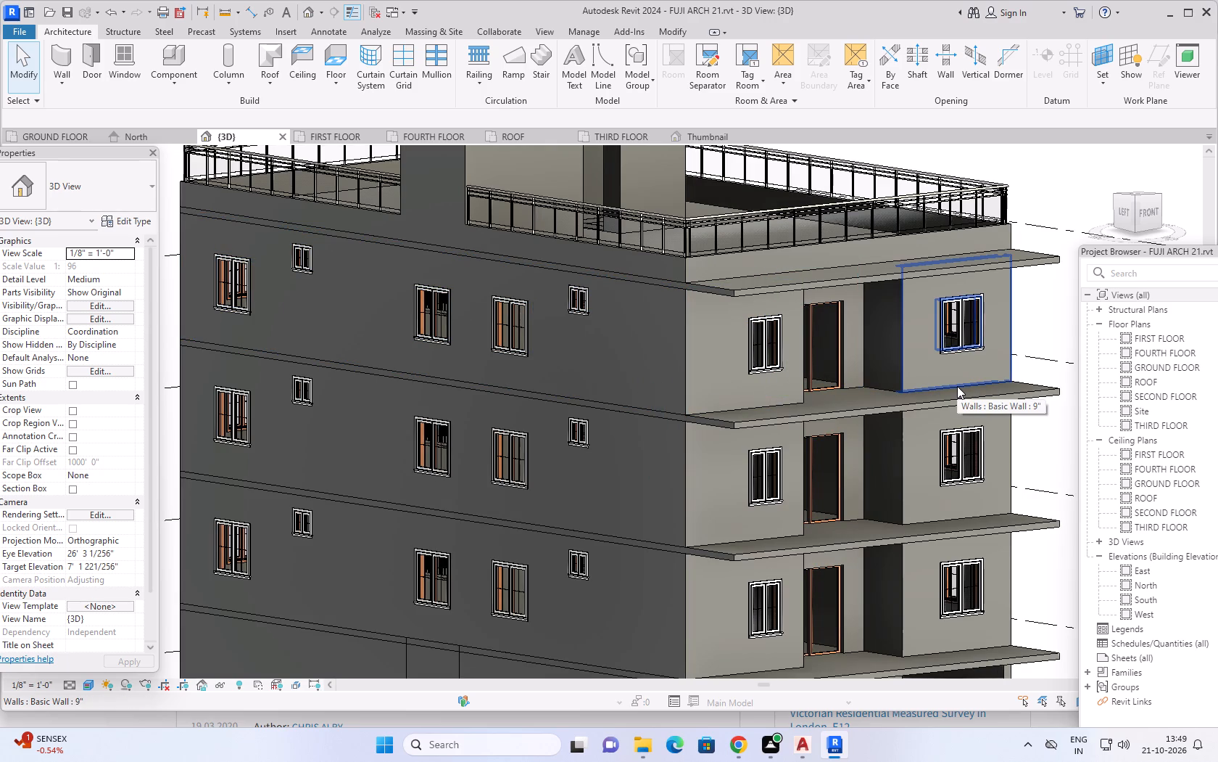
scroll(864, 399, "down", 3)
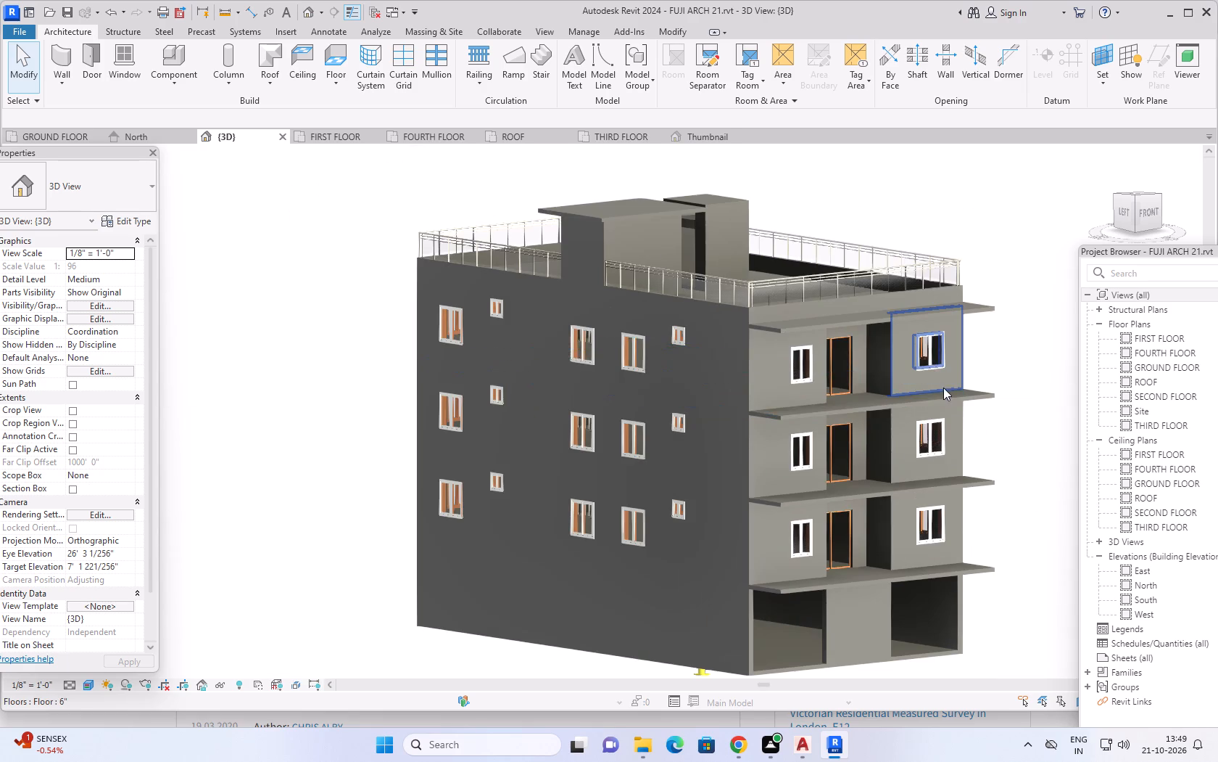
Examine the roof terrace, the right side wall and the straight-on front facade in 3D.
middle_click_drag(991, 225, 895, 244)
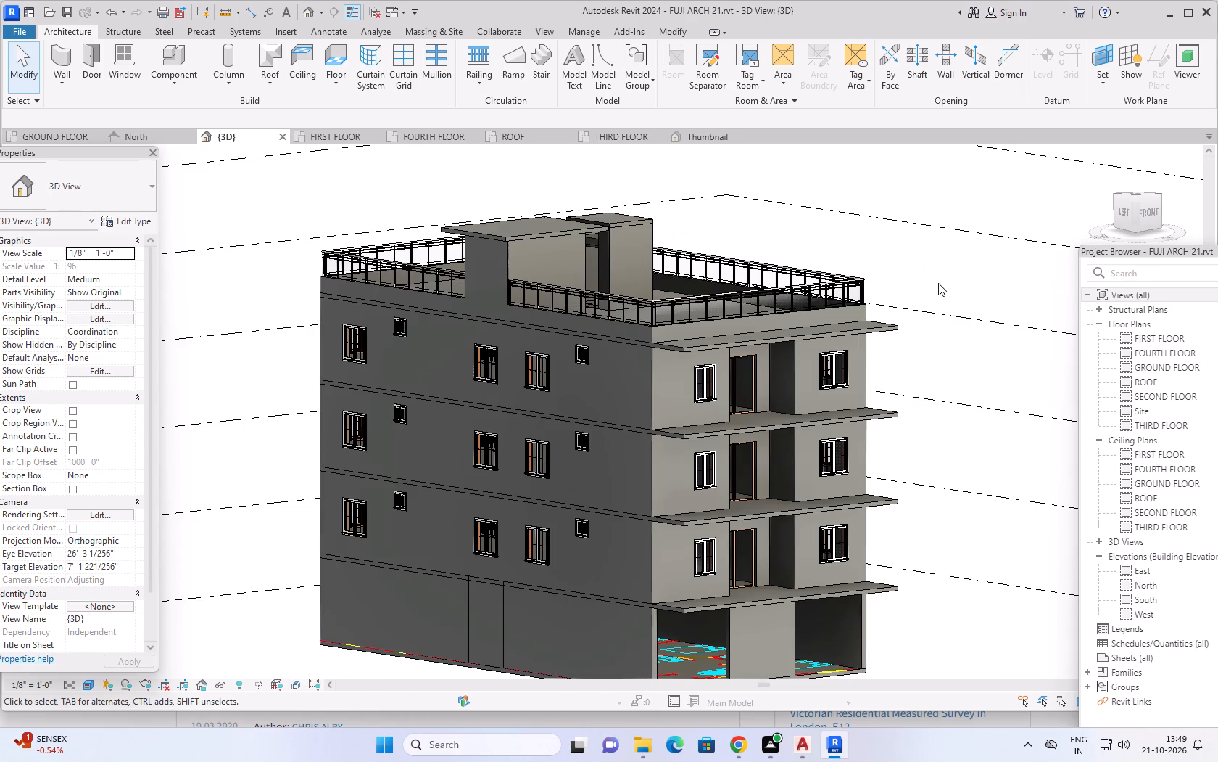
middle_click_drag(938, 283, 858, 330, "shift")
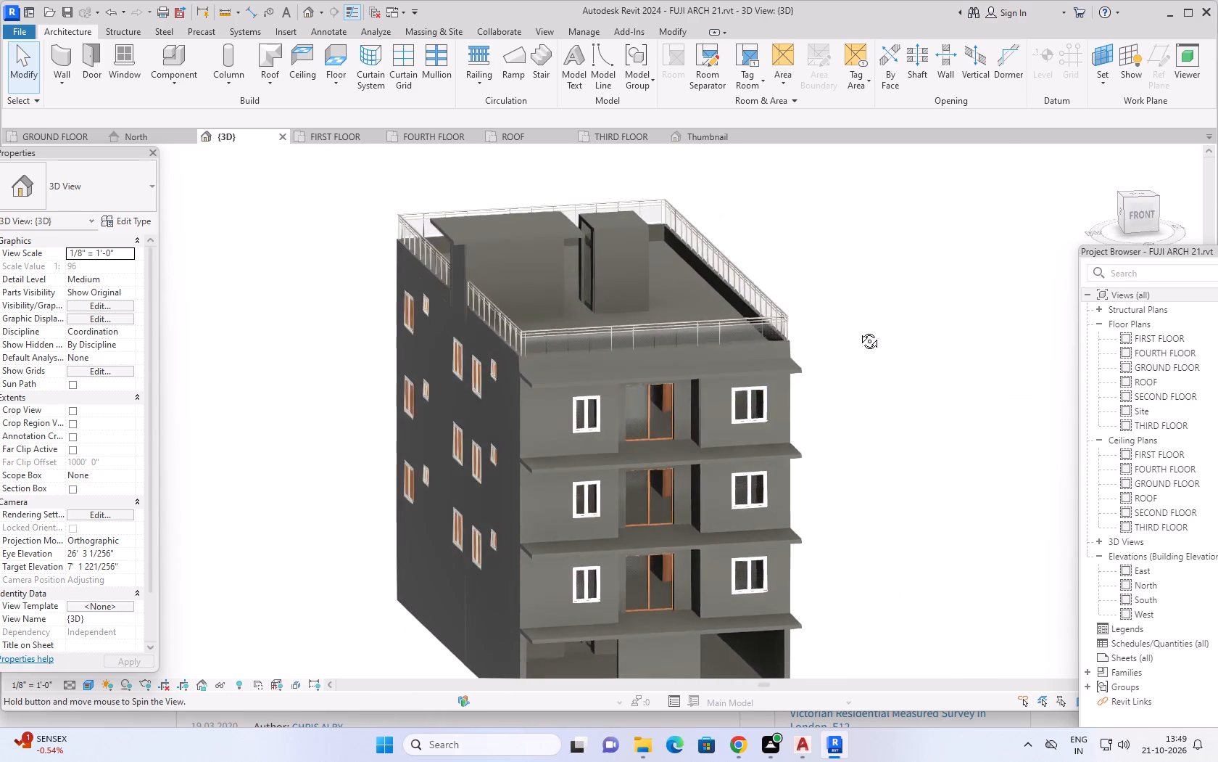
middle_click_drag(858, 330, 710, 291, "shift")
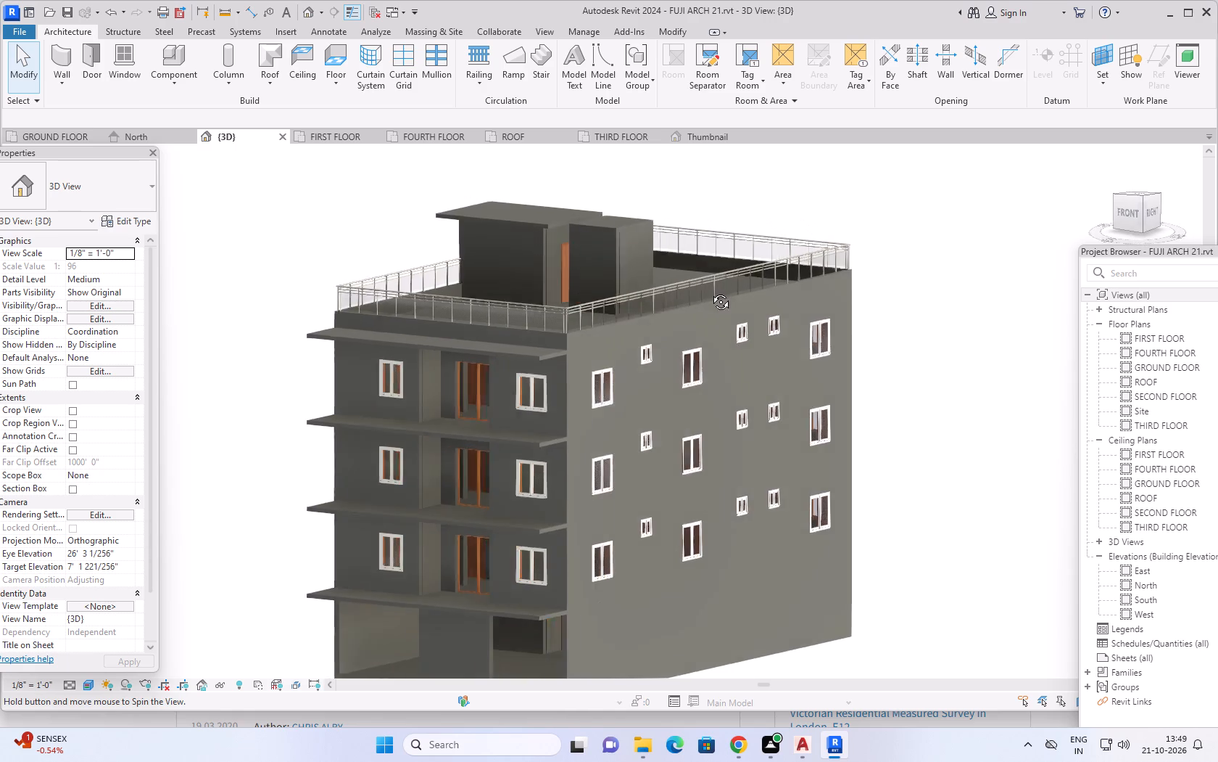
middle_click_drag(710, 291, 700, 292, "shift")
middle_click_drag(938, 396, 987, 349)
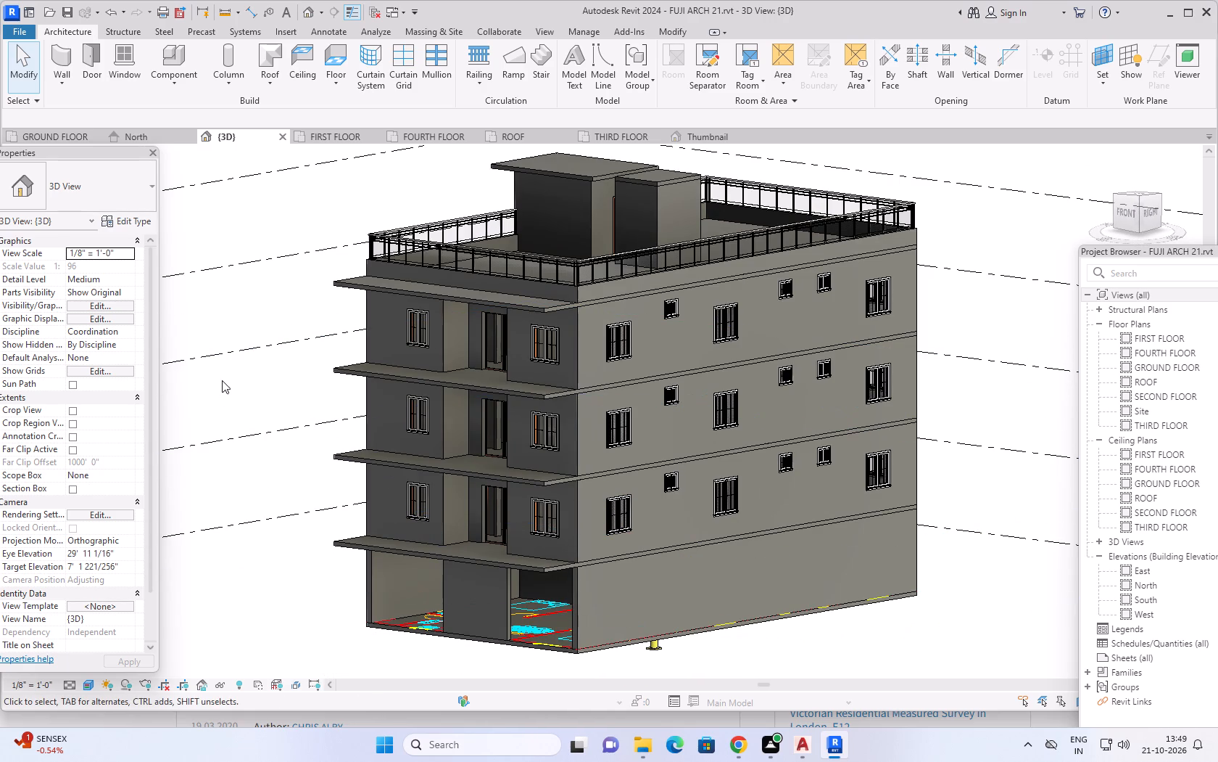
middle_click_drag(223, 381, 336, 344, "shift")
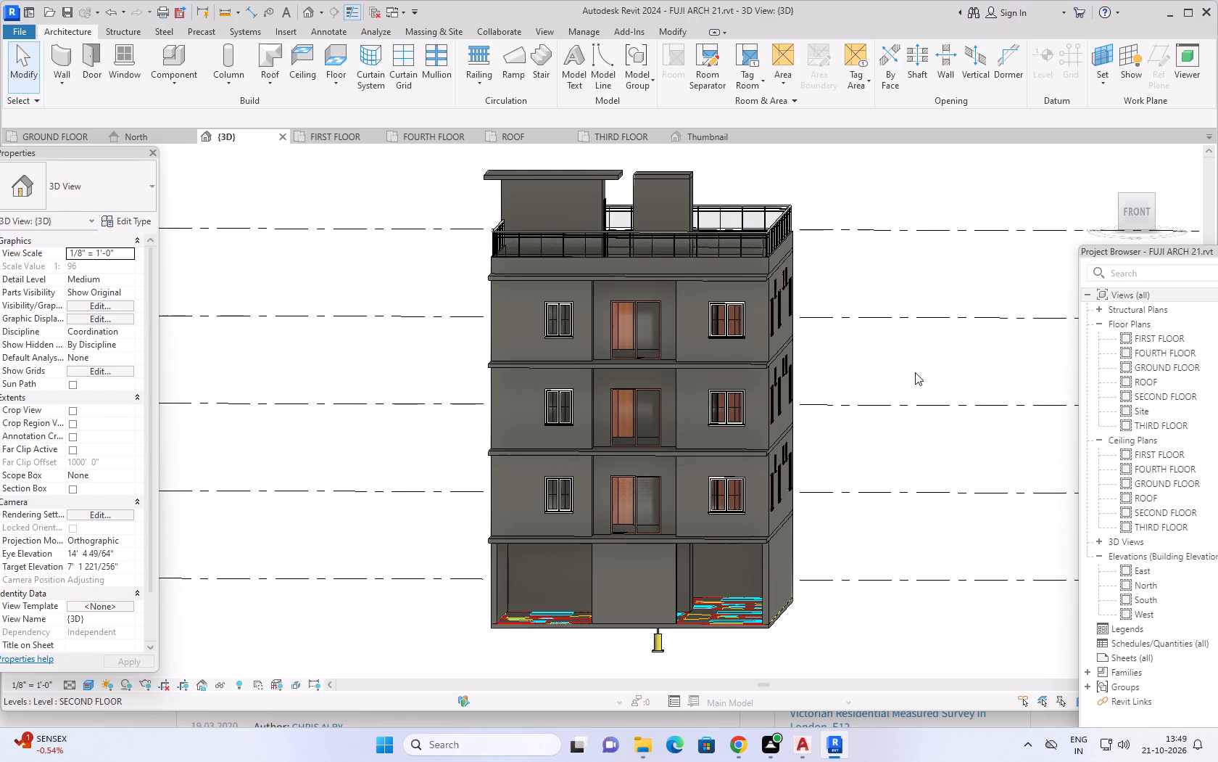
scroll(913, 366, "down", 1, "shift")
middle_click_drag(913, 366, 919, 353, "shift")
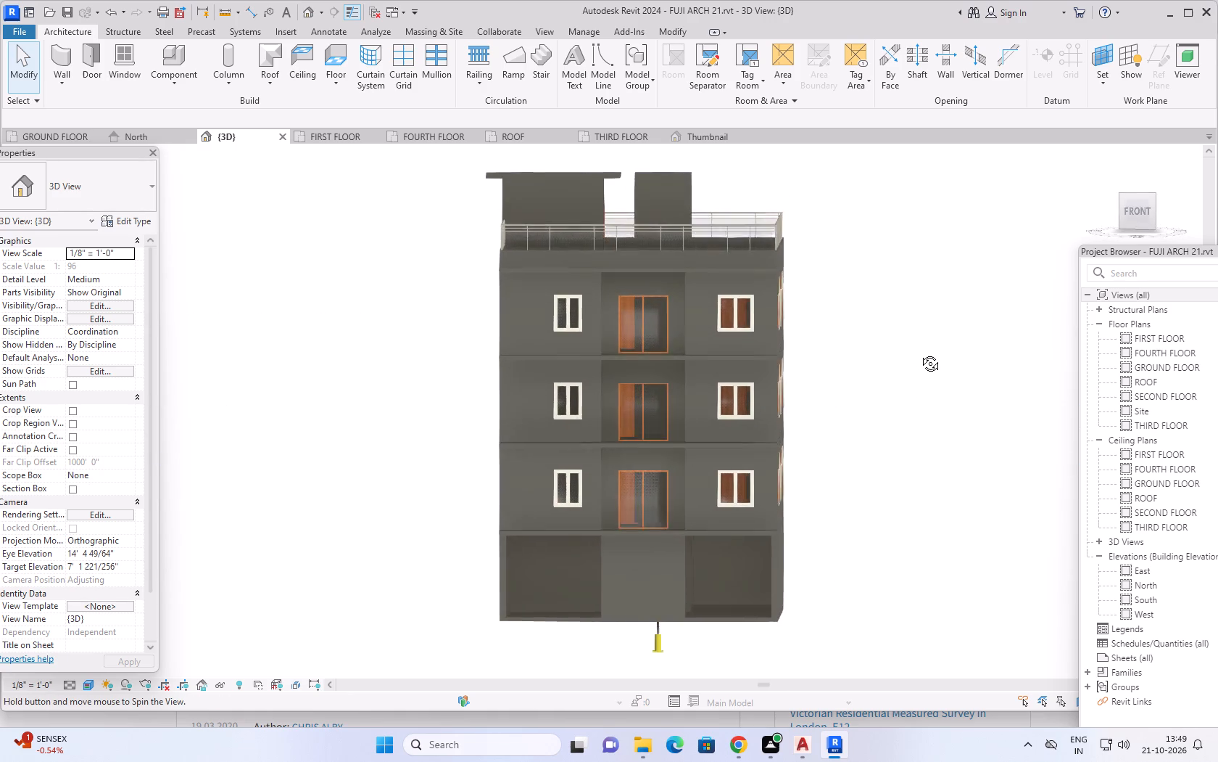
middle_click_drag(919, 353, 921, 359, "shift")
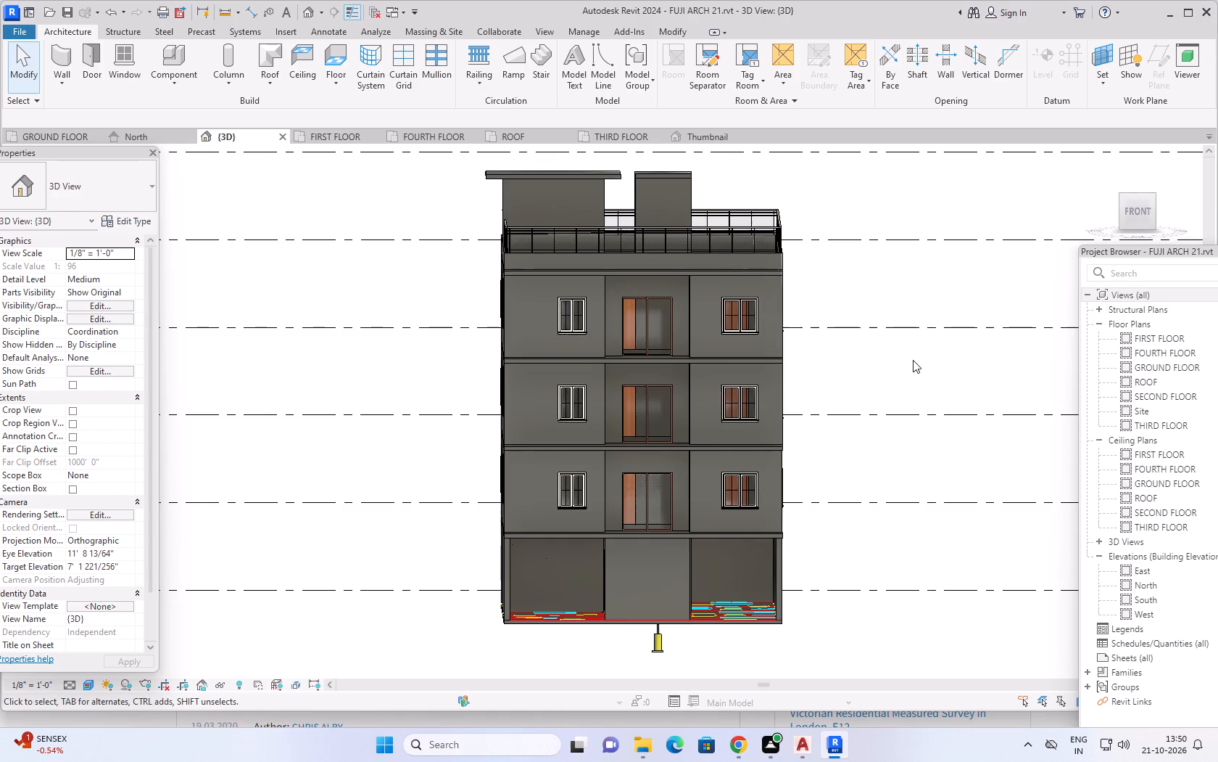
middle_click_drag(453, 332, 447, 372)
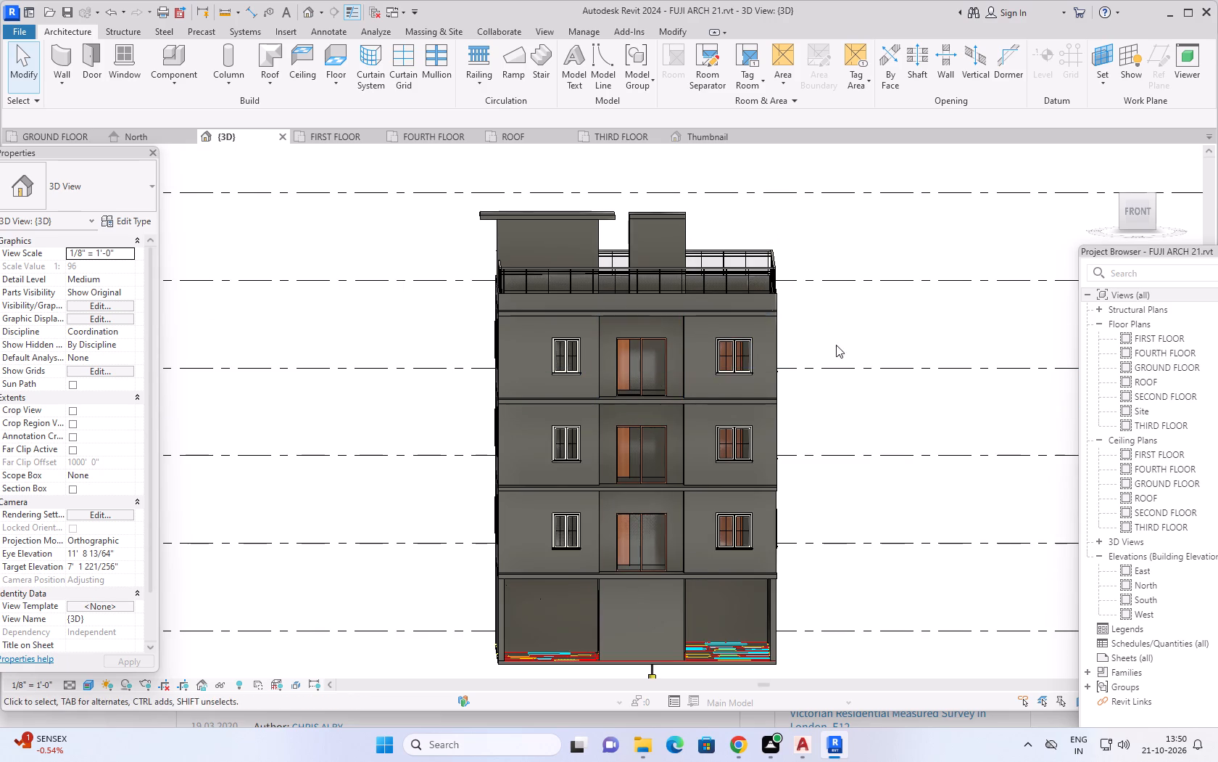
Examine the front facade's balcony doors, windows and slab edges in 3D from both front corners and from above.
middle_click_drag(836, 345, 866, 361, "shift")
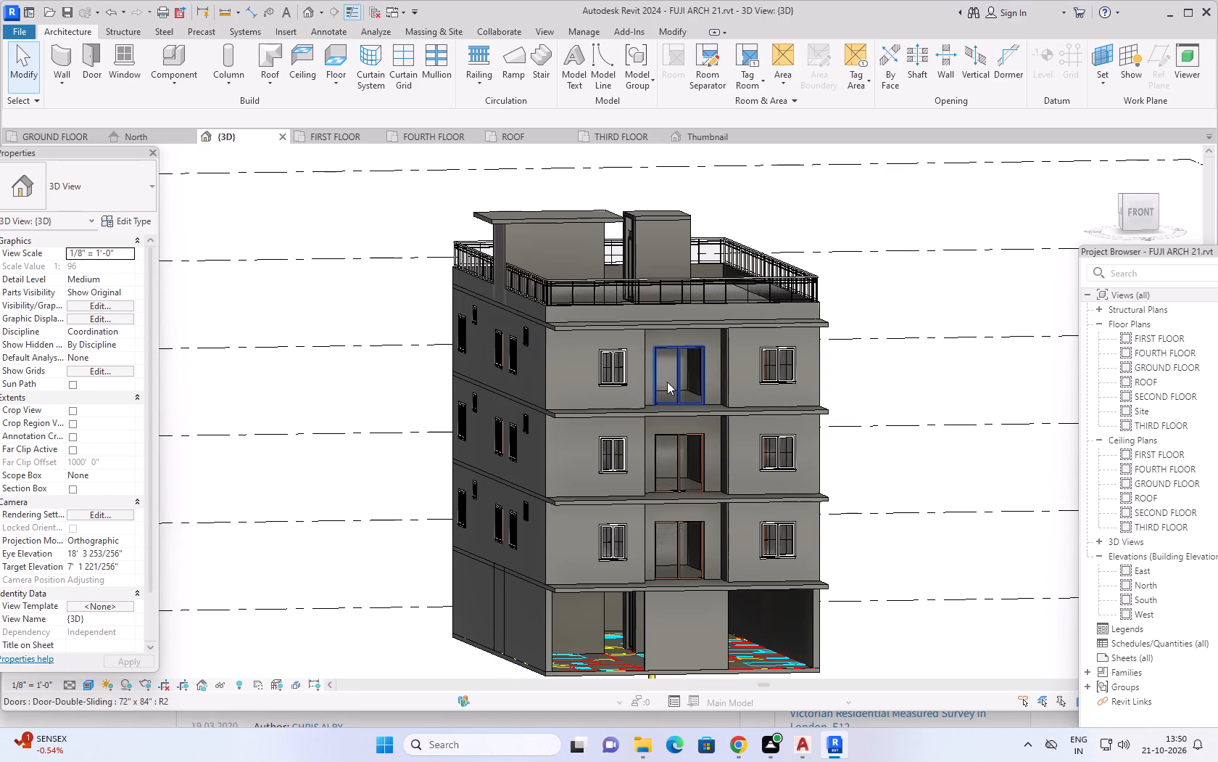
scroll(667, 382, "up", 1)
middle_click_drag(922, 374, 892, 336)
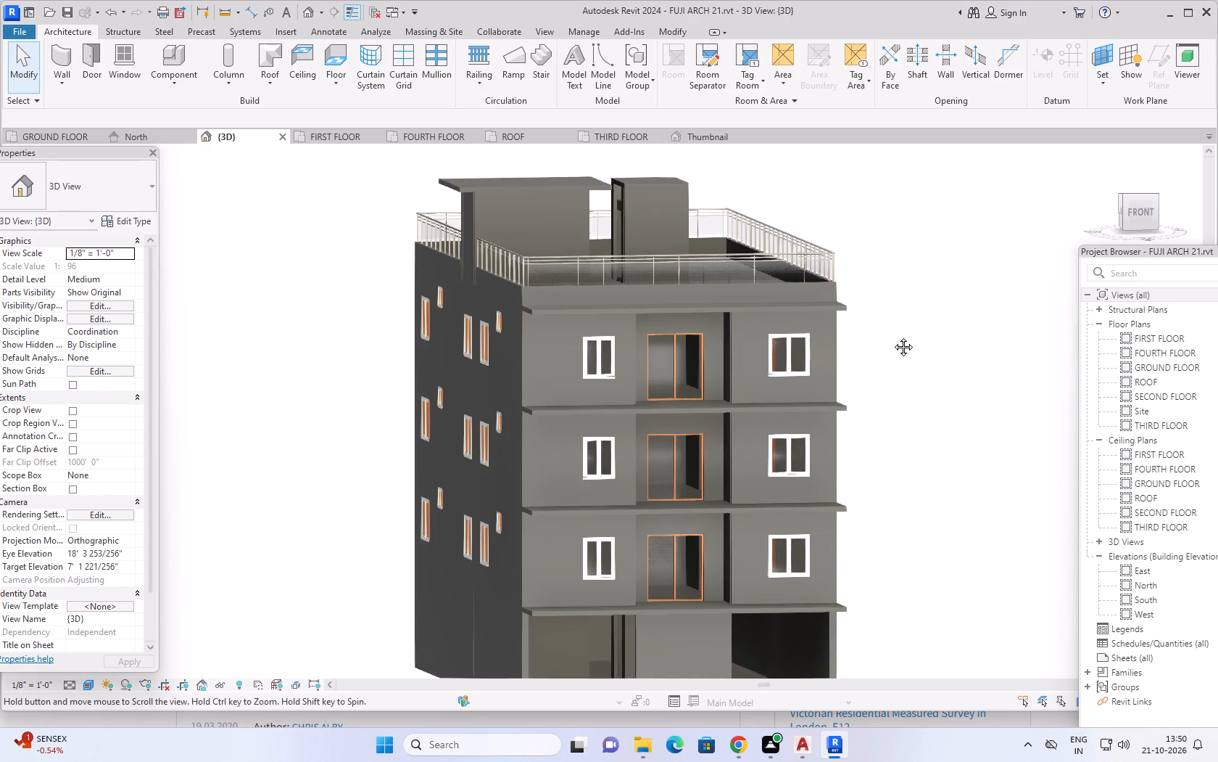
middle_click_drag(892, 336, 880, 314)
middle_click_drag(882, 315, 887, 359)
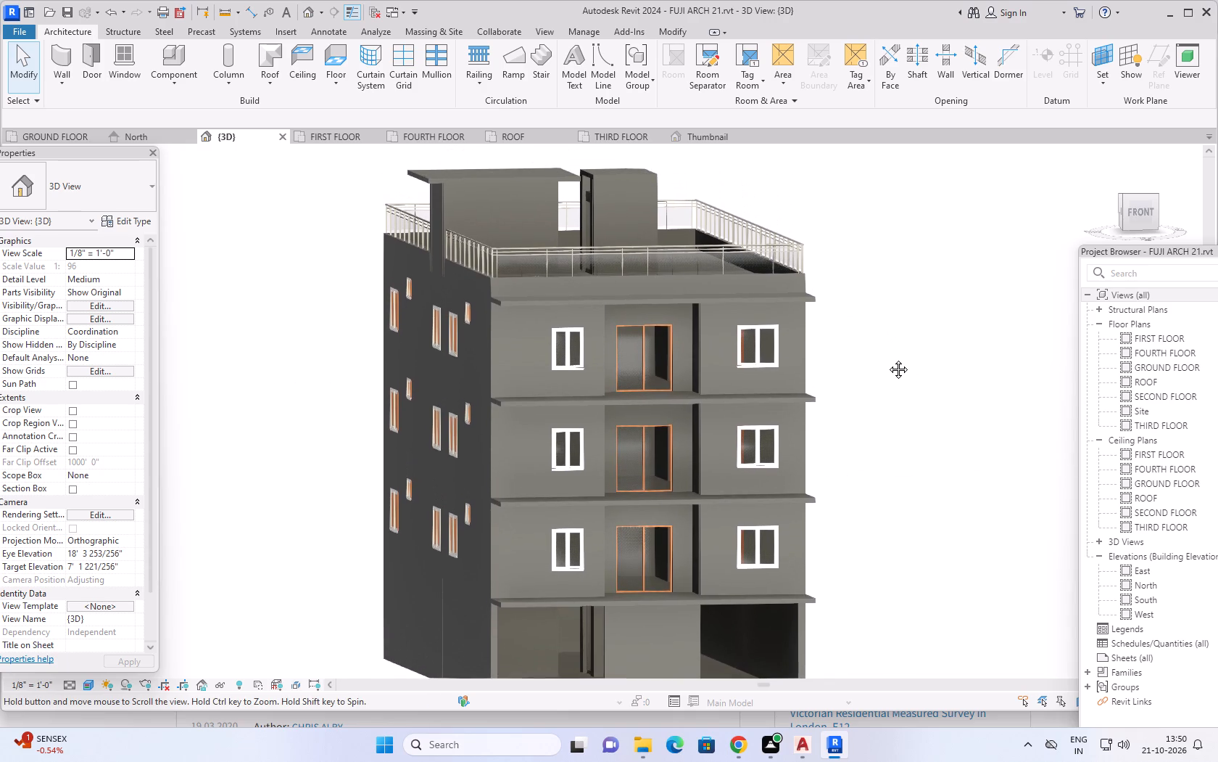
middle_click_drag(887, 359, 887, 359)
middle_click_drag(889, 374, 890, 376)
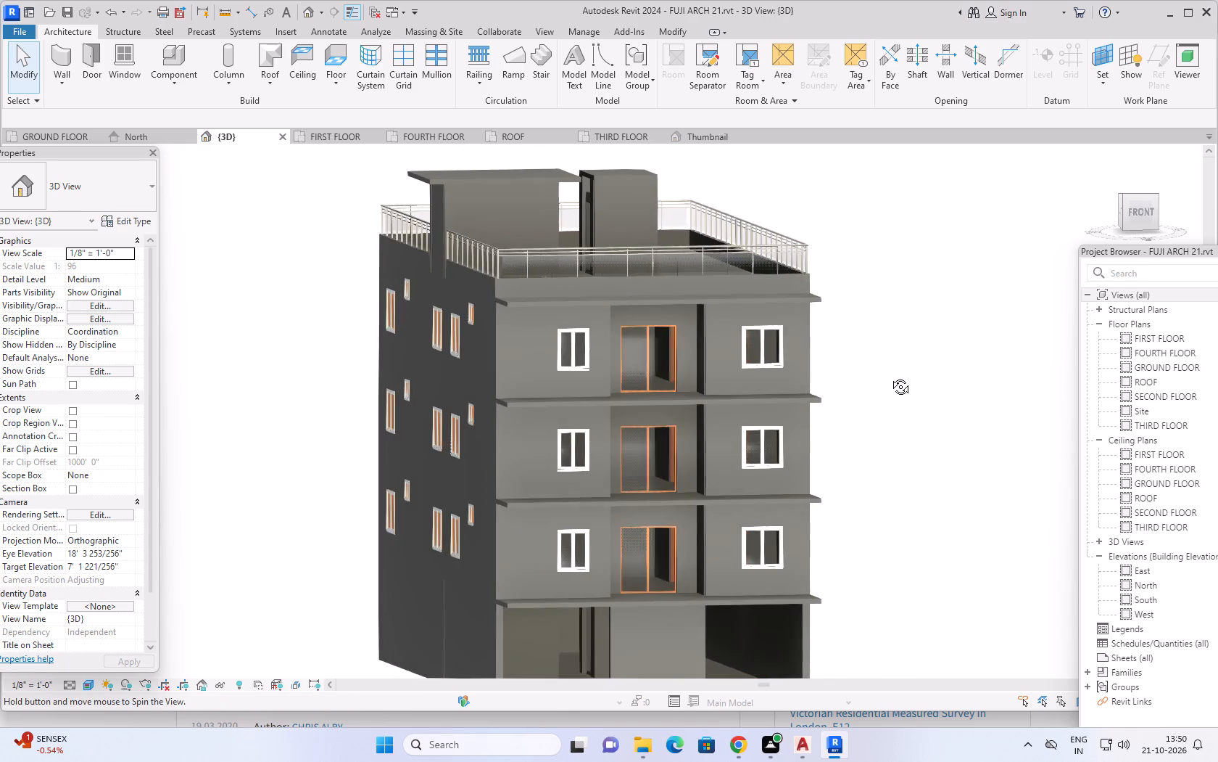
middle_click_drag(890, 376, 866, 378)
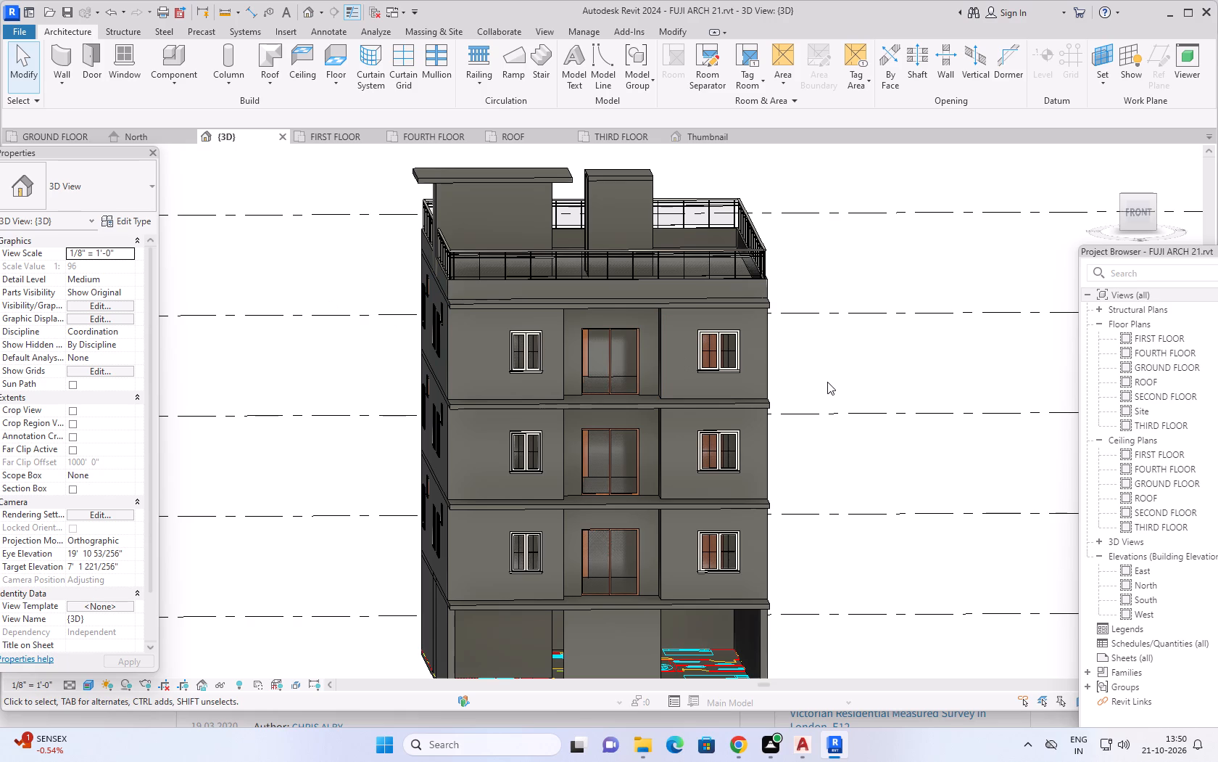
middle_click_drag(878, 478, 766, 511)
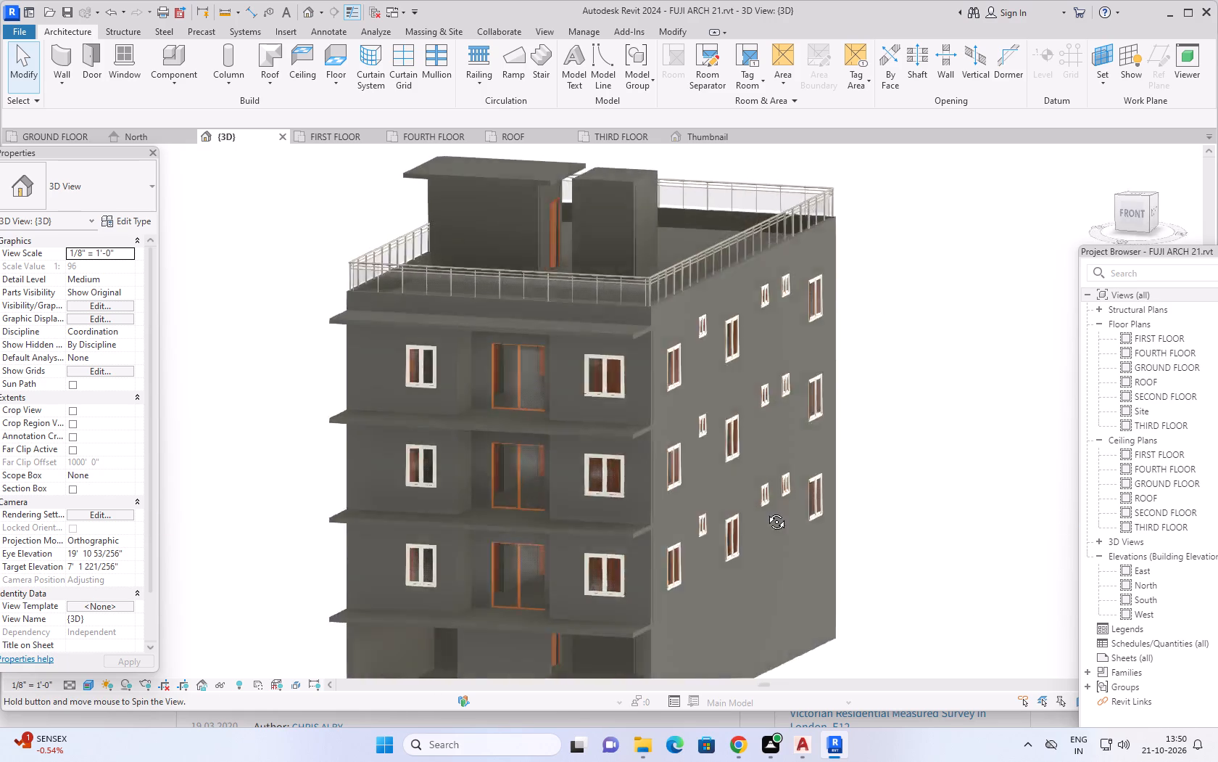
middle_click_drag(766, 511, 867, 499)
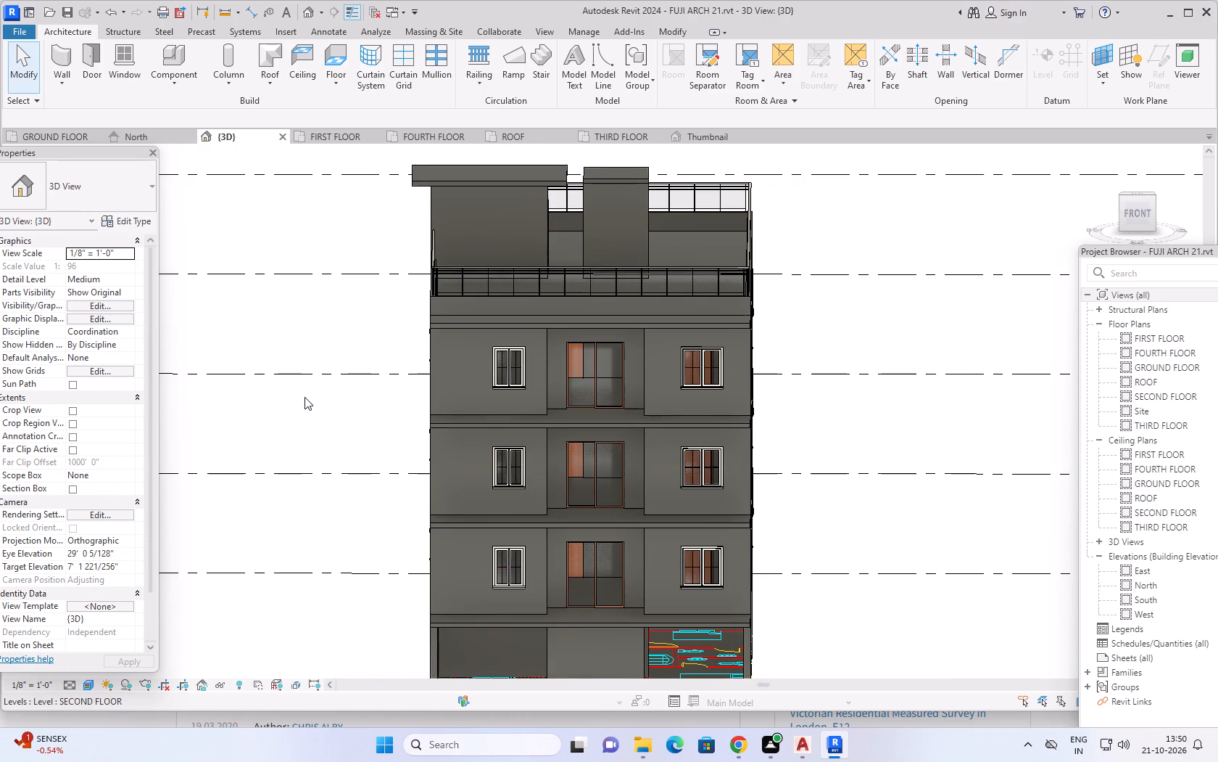
scroll(304, 399, "down", 1)
middle_click_drag(776, 424, 832, 424)
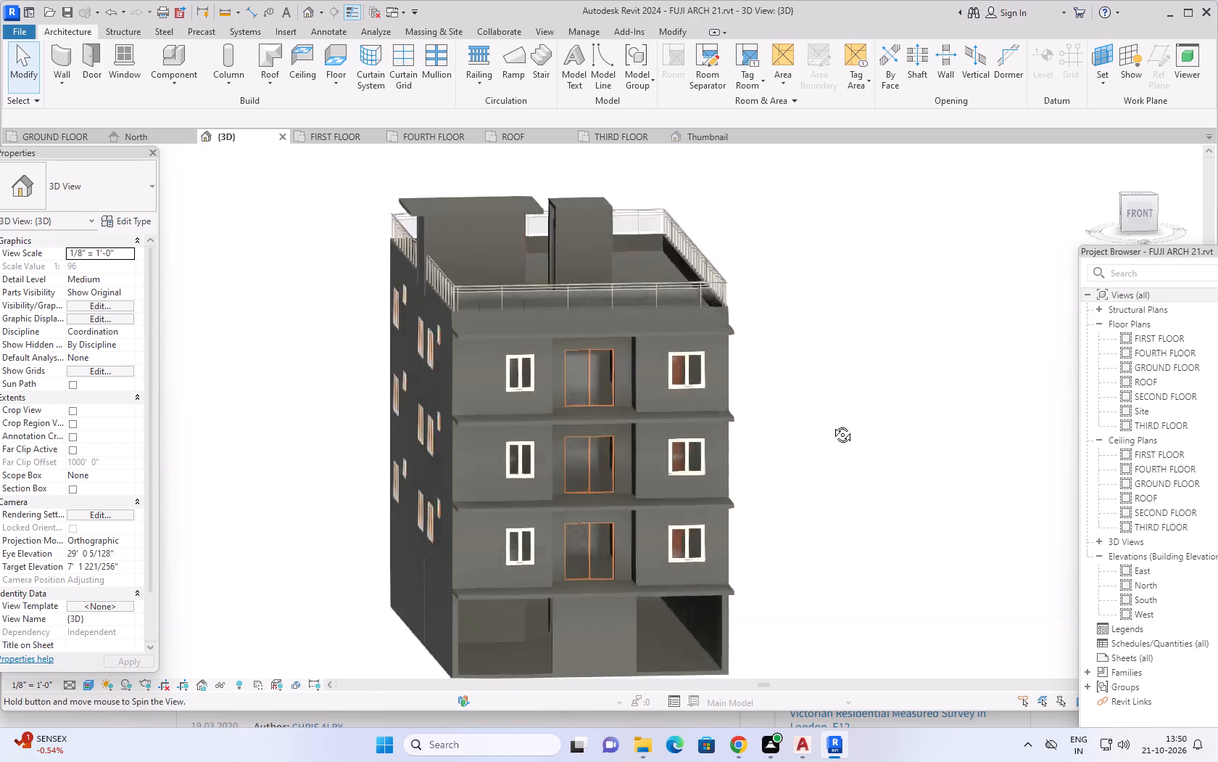
middle_click_drag(832, 424, 776, 460)
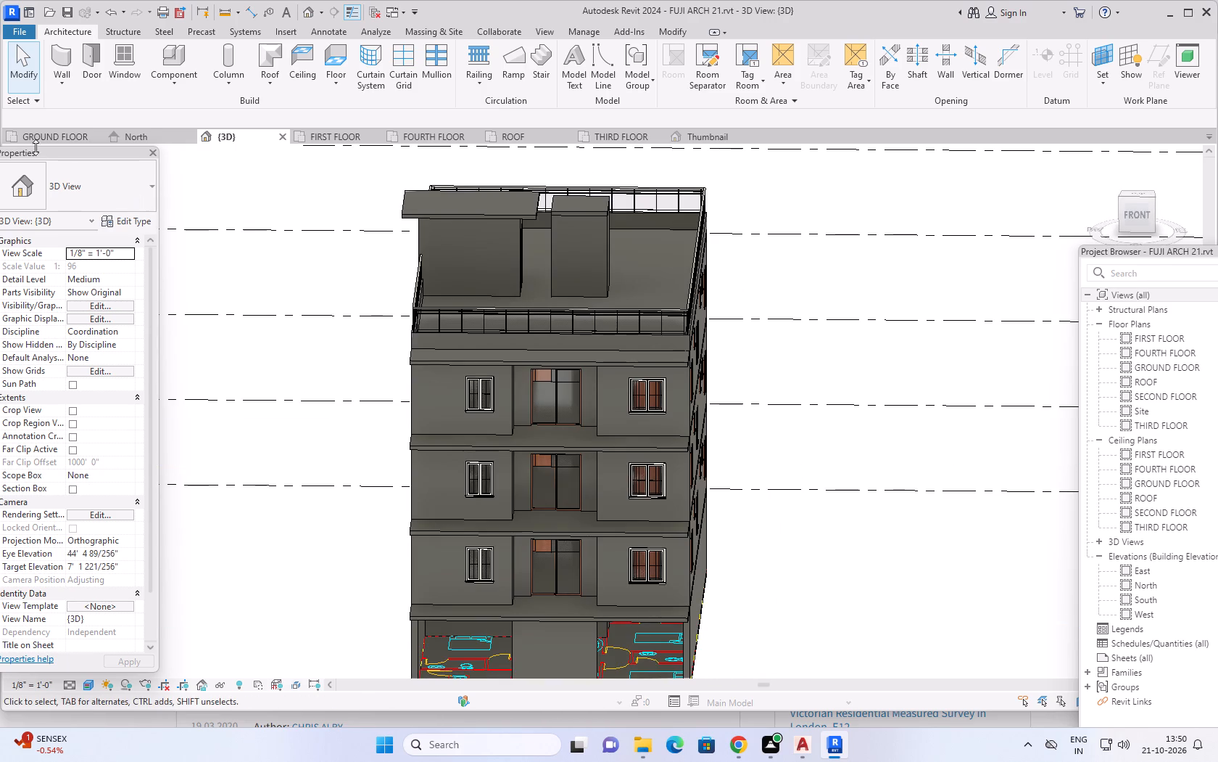
Check the GROUND FLOOR plan, return to the 3D view and examine the building's left side.
left_click(37, 139)
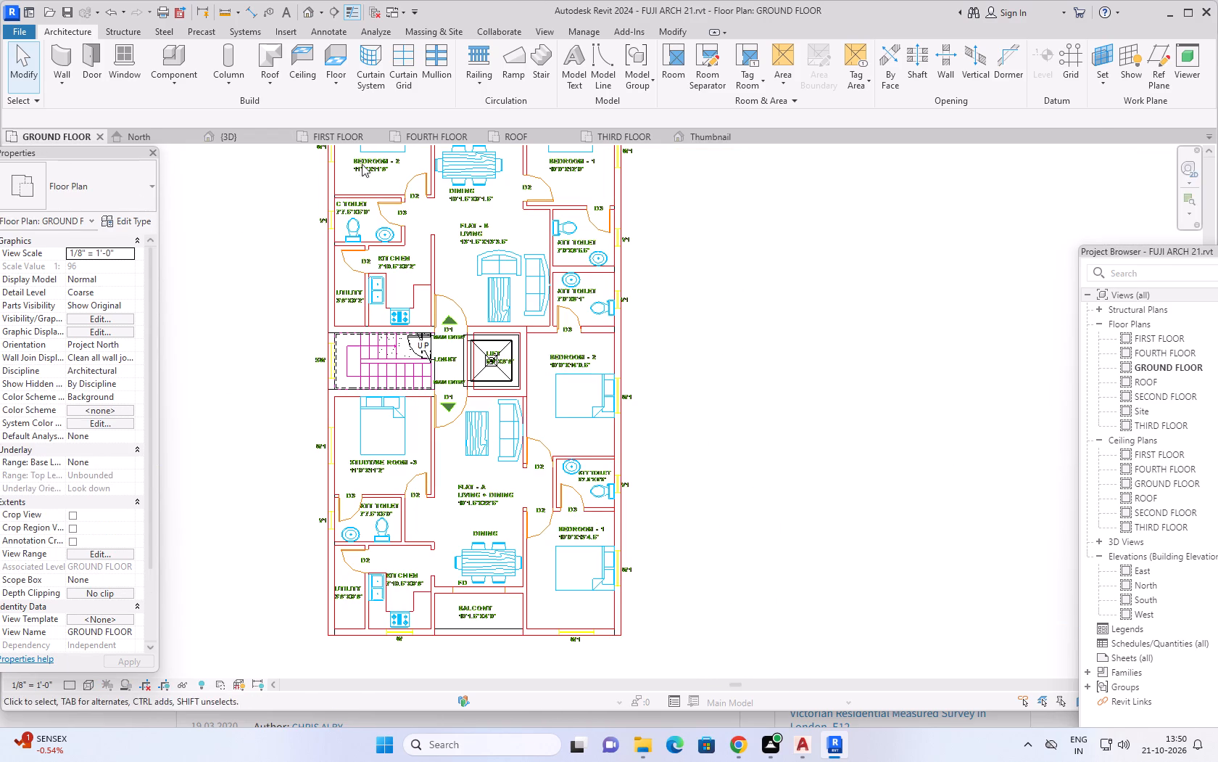
left_click(240, 139)
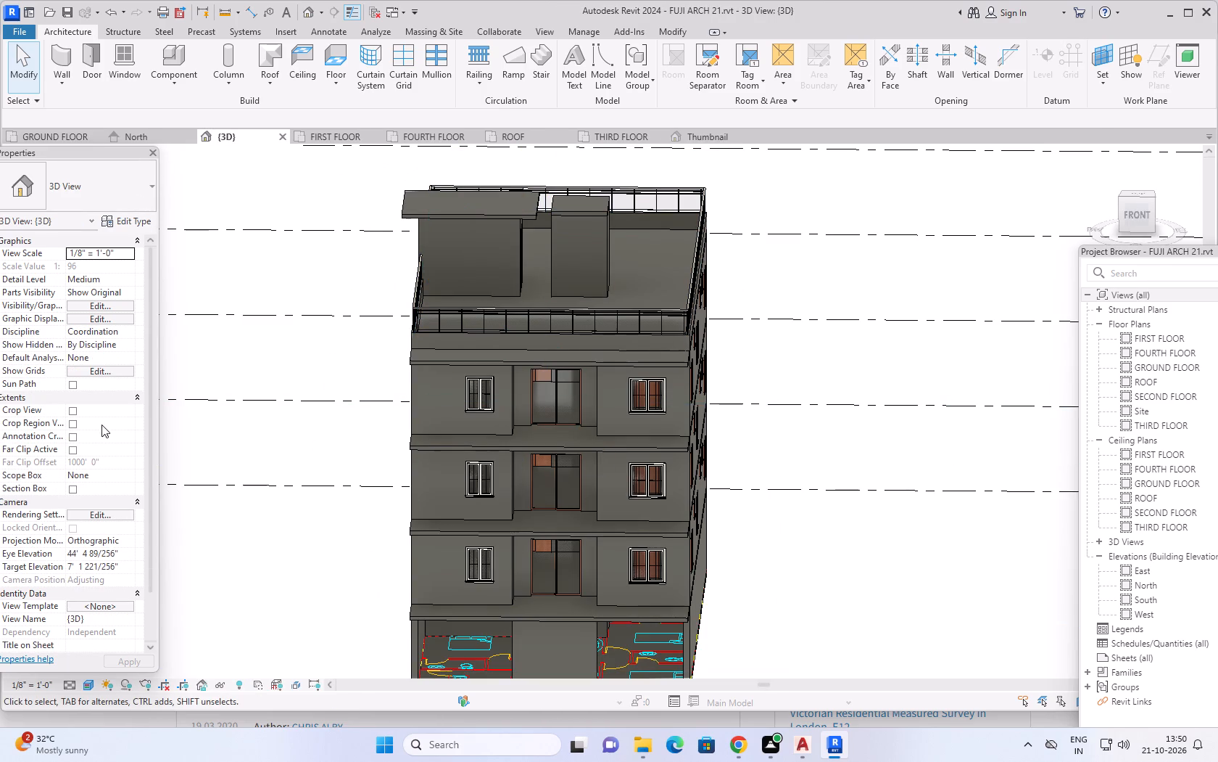
middle_click_drag(32, 371, 143, 393, "shift")
middle_click_drag(220, 360, 422, 380, "shift")
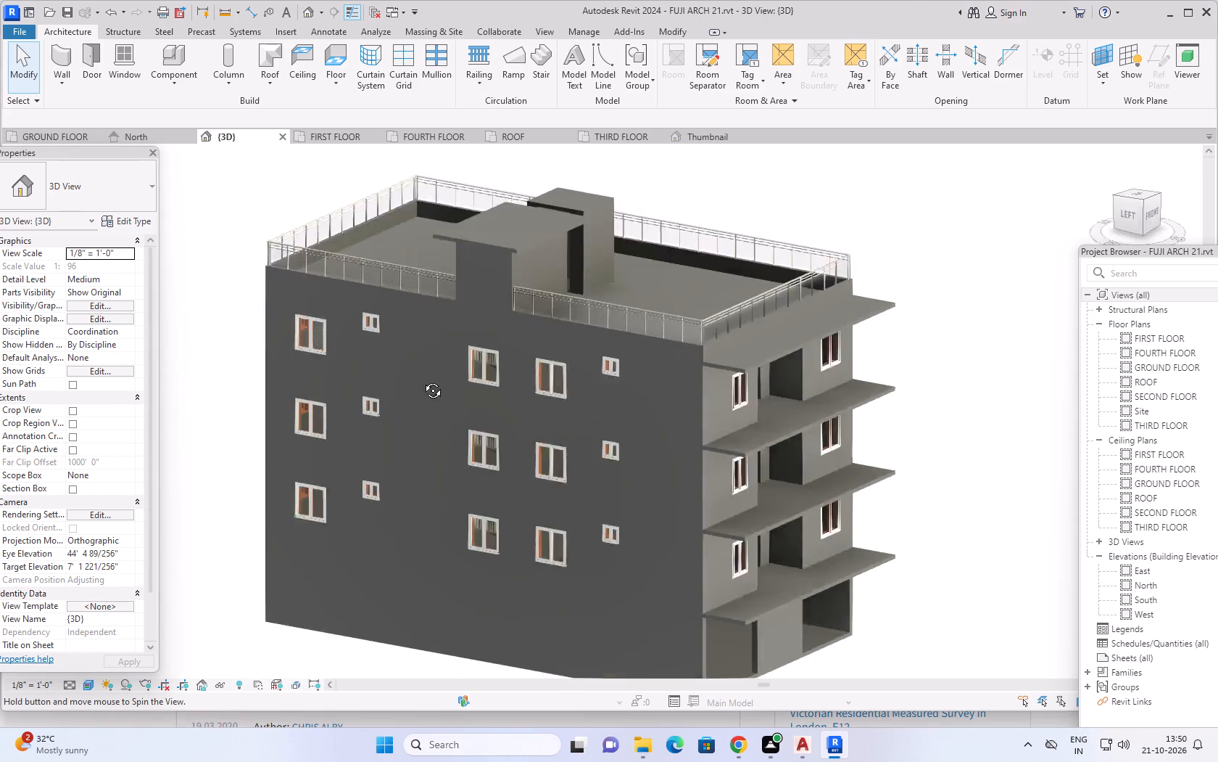
middle_click_drag(422, 380, 439, 356, "shift")
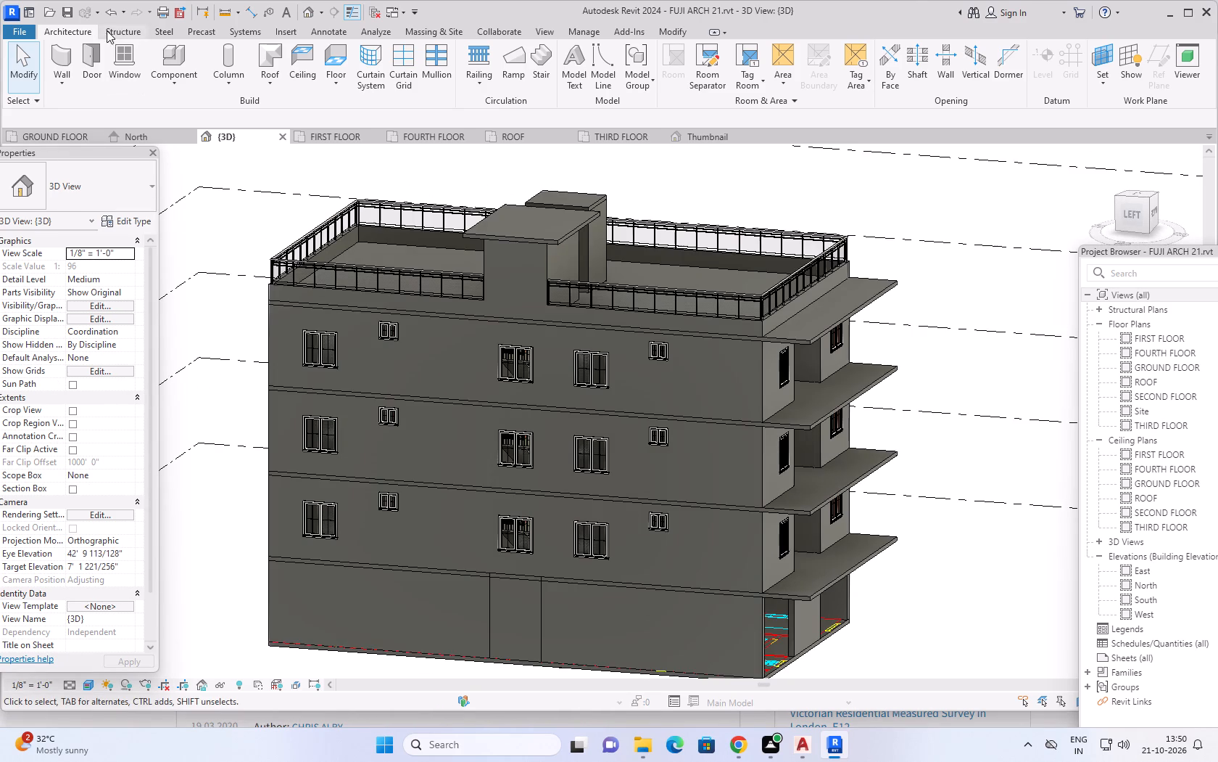
Create a new in-place model component in the Generic Models category, keeping the default name.
left_click(75, 31)
left_click(179, 94)
left_click(180, 86)
left_click(199, 142)
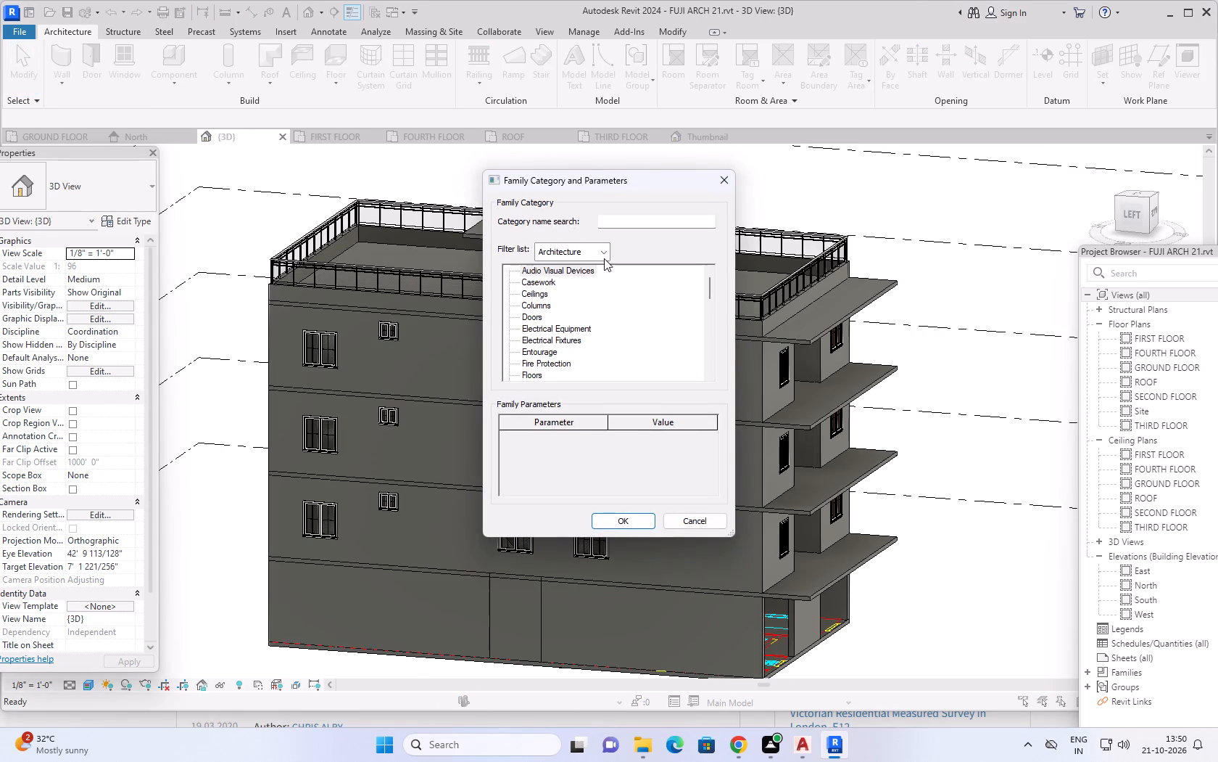
left_click(643, 226)
type("GENER")
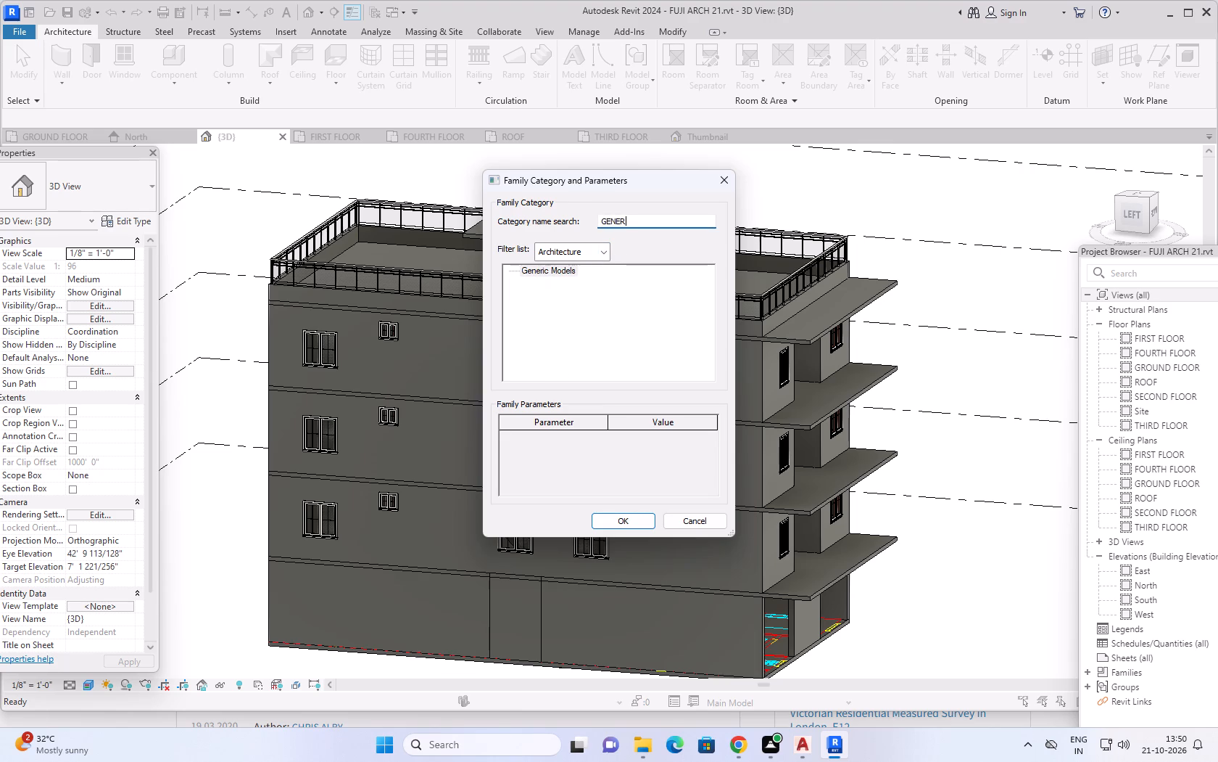
left_click(549, 271)
left_click(616, 518)
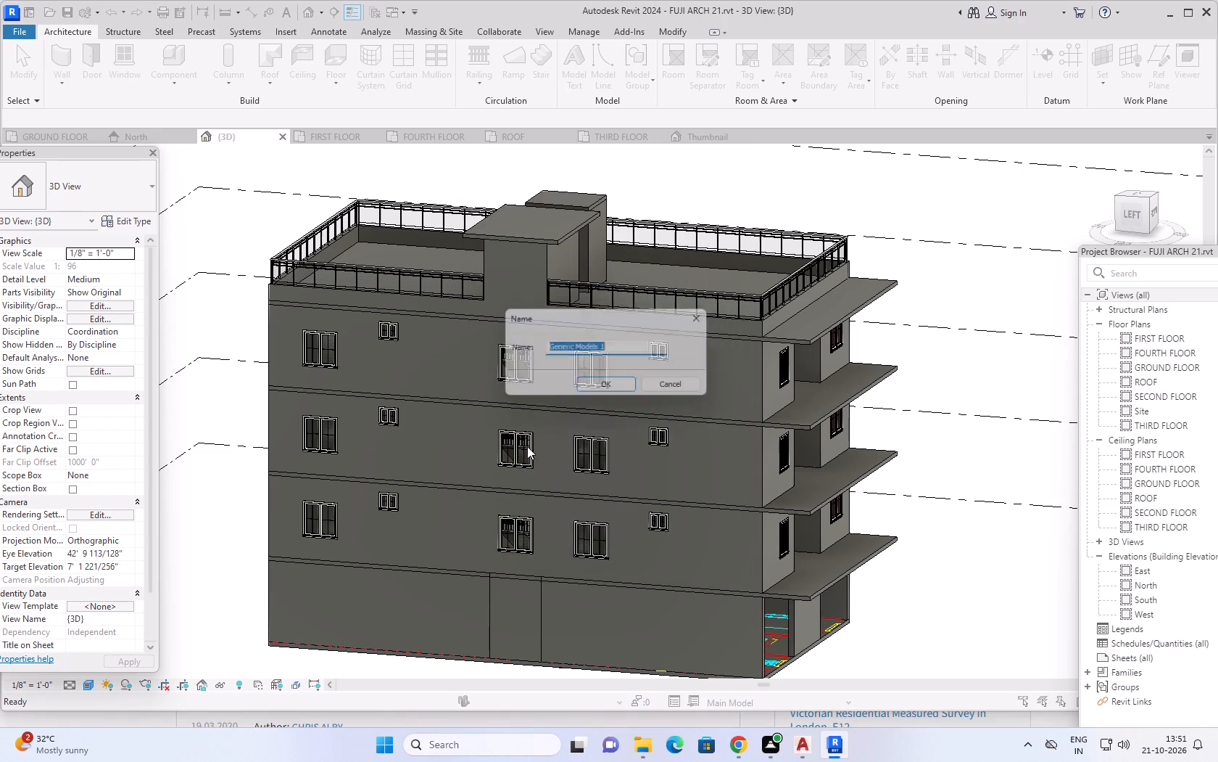
left_click(616, 388)
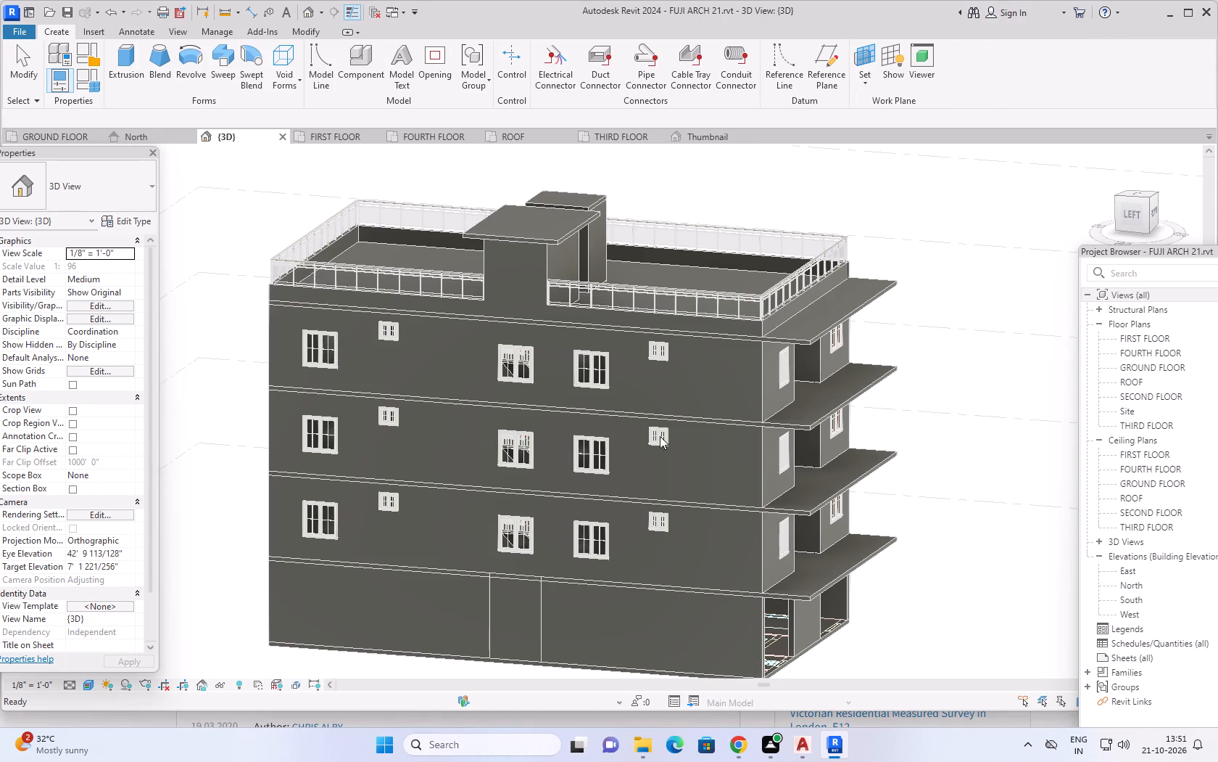
Start an extrusion and pick the left end face of the topmost projecting front slab as its work plane.
scroll(795, 335, "up", 5)
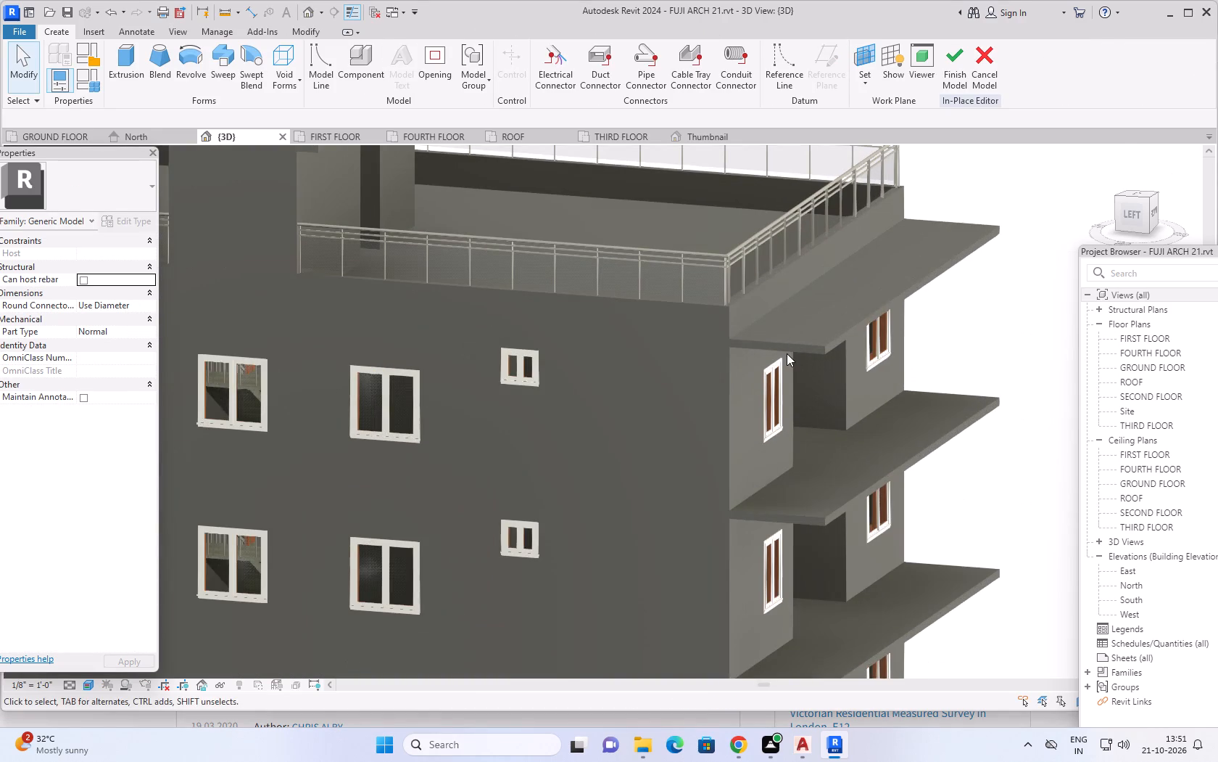
left_click(126, 57)
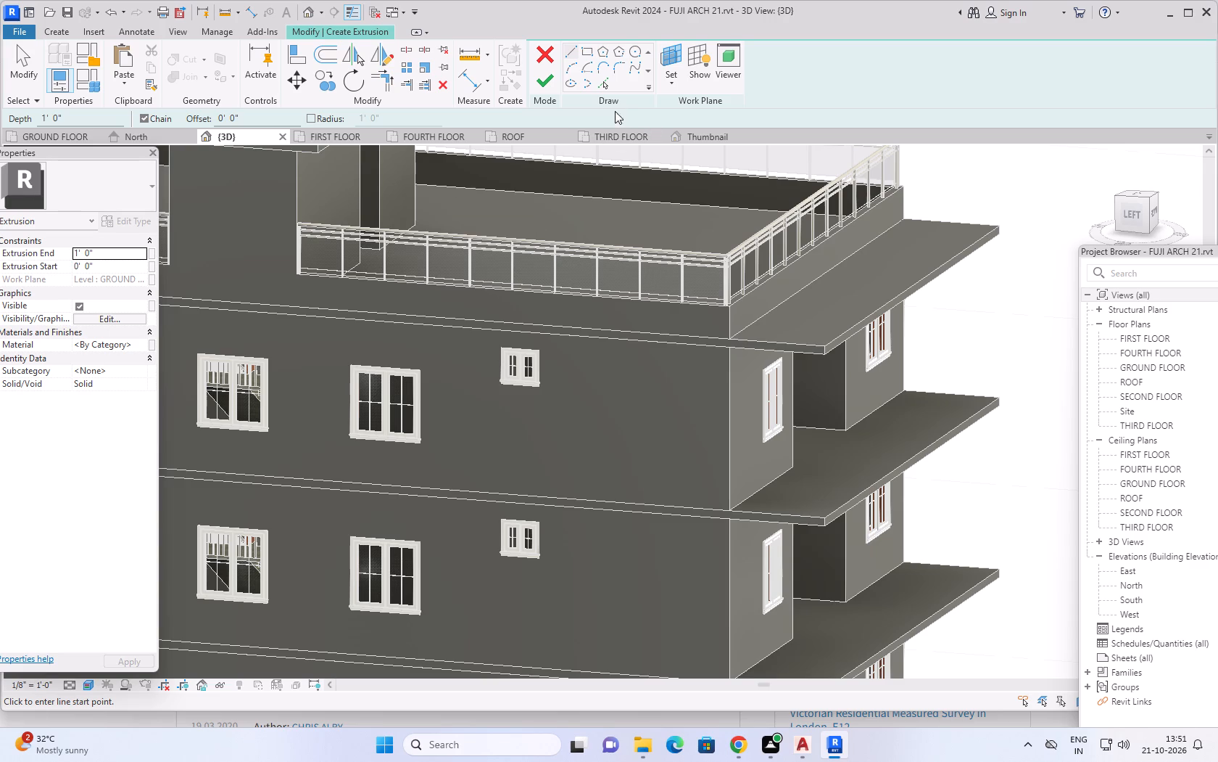
left_click(668, 83)
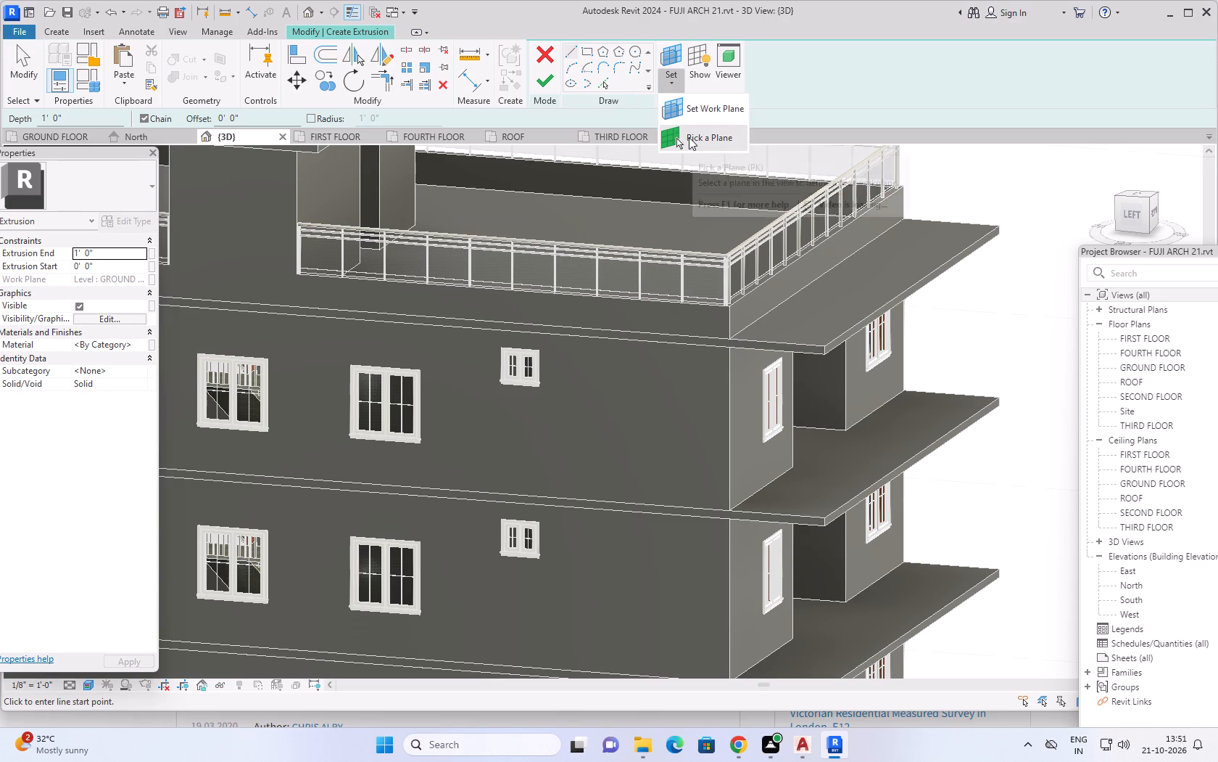
left_click(689, 137)
scroll(774, 353, "up", 5)
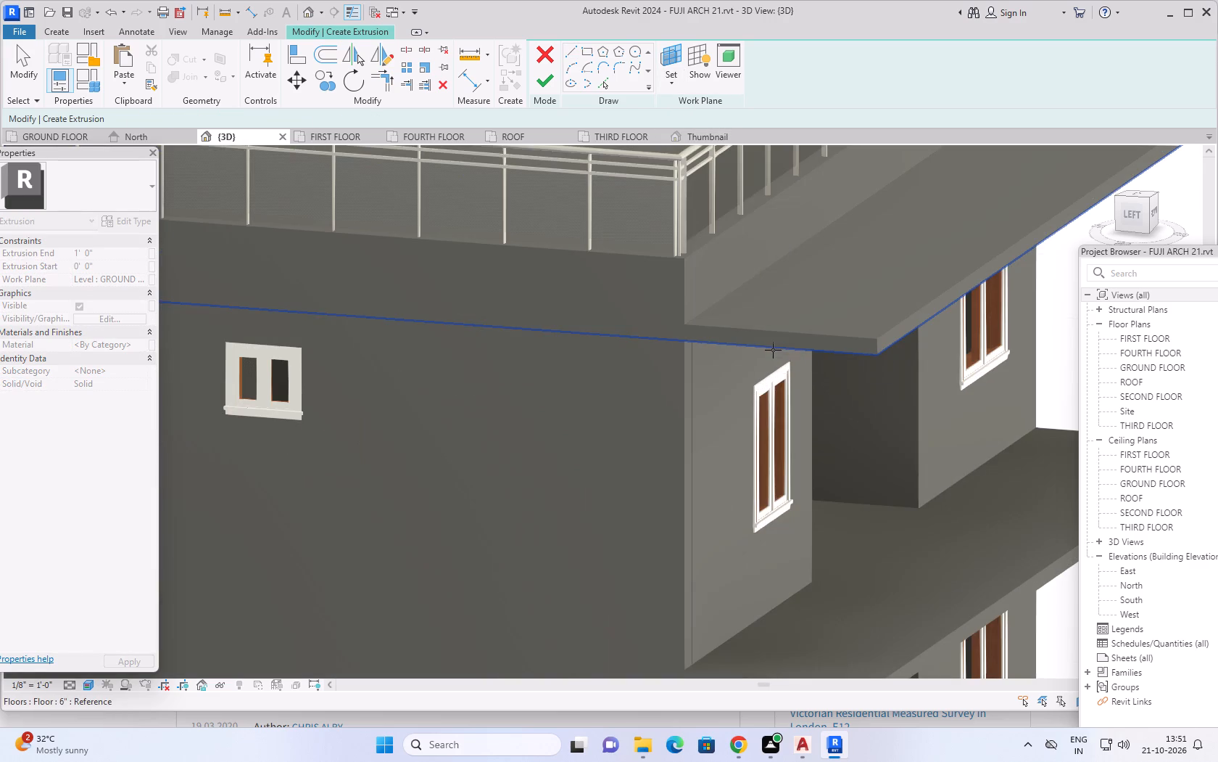
left_click(777, 340)
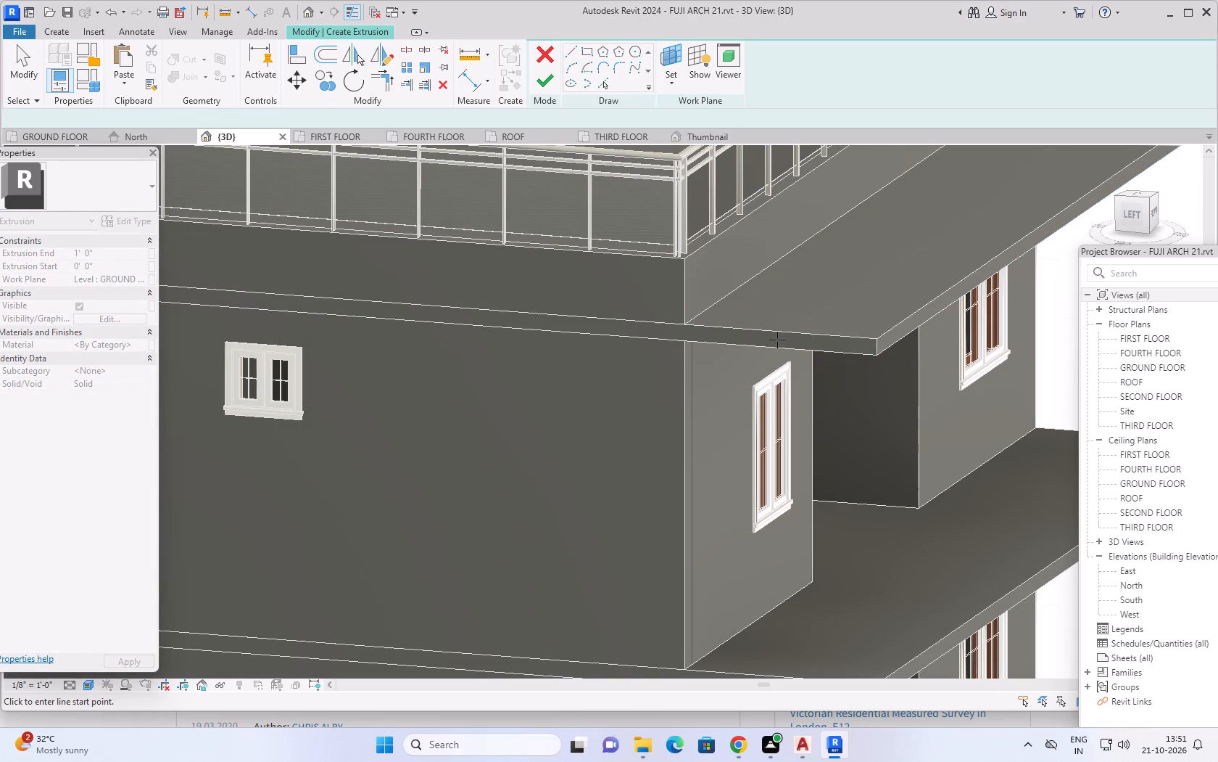
Sketch a 6' wide rectangle from the topmost slab's upper corner at the wall down to the lowest projecting slab's bottom outer corner.
left_click(590, 51)
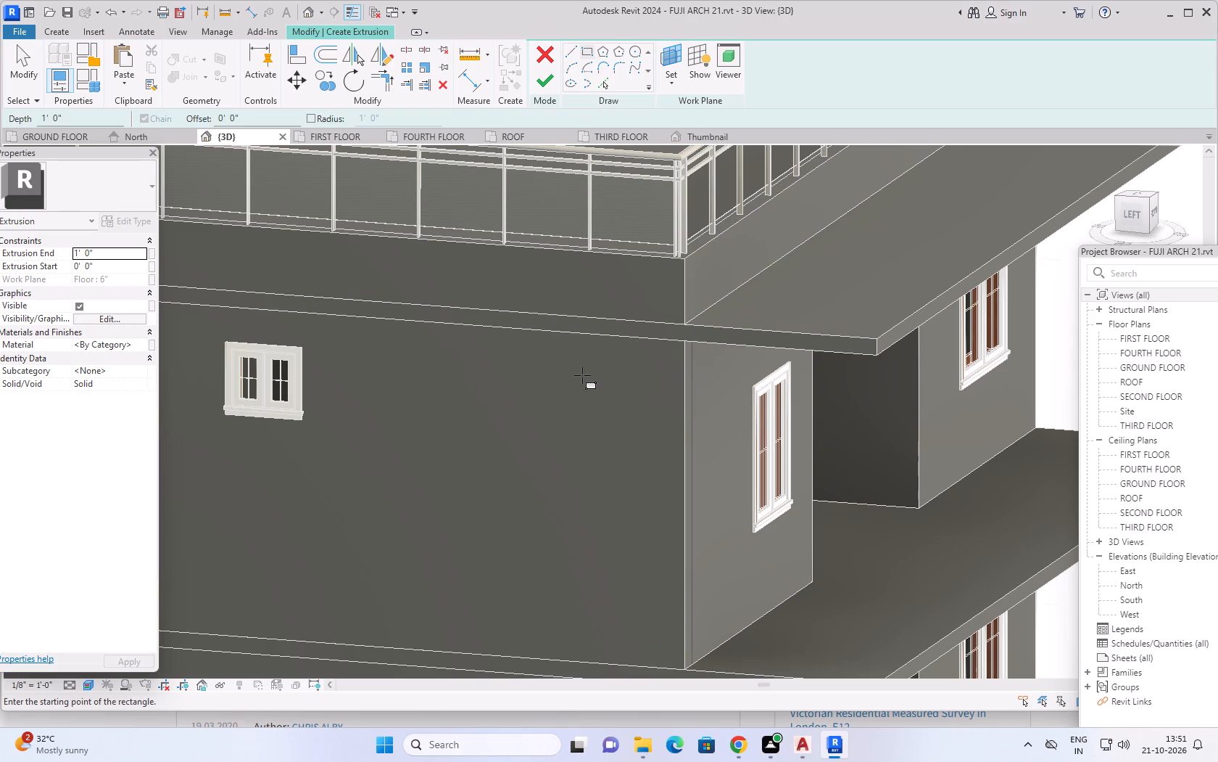
middle_click_drag(580, 372, 593, 362, "shift")
scroll(597, 362, "down", 2)
middle_click_drag(607, 363, 592, 326)
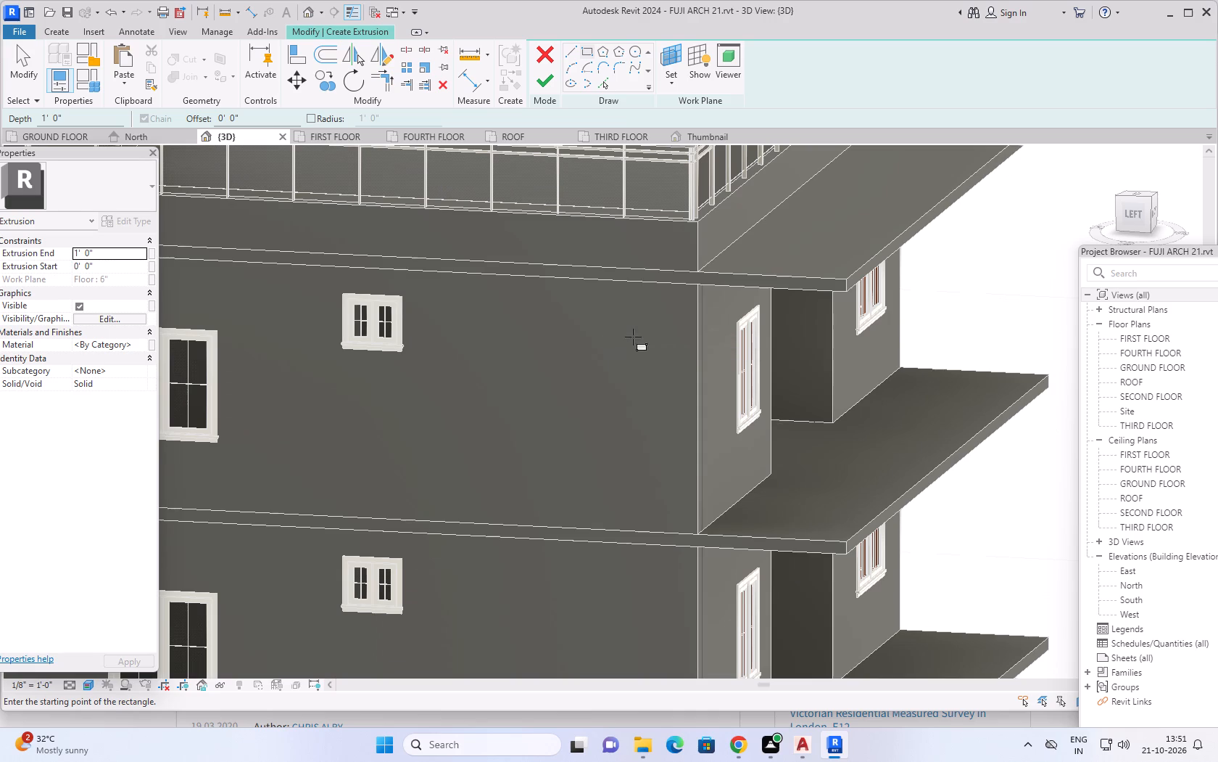
scroll(702, 276, "up", 5)
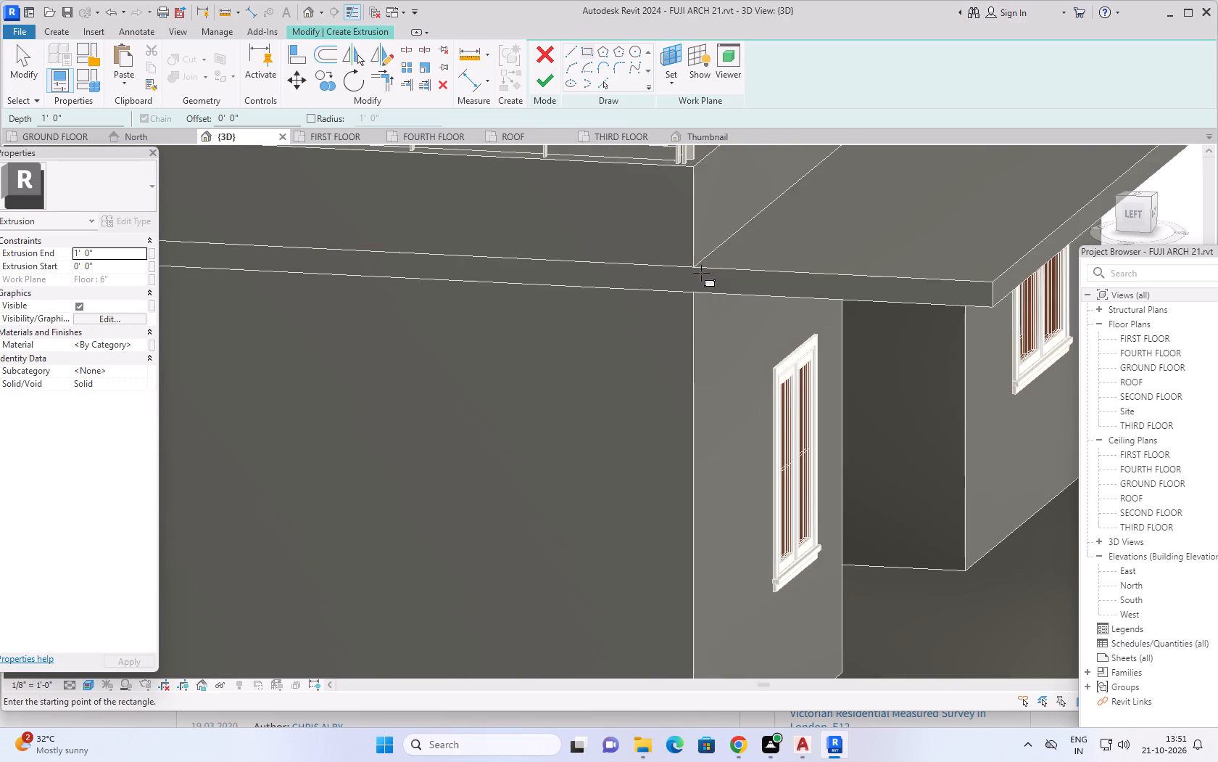
left_click(695, 267)
scroll(891, 501, "down", 4)
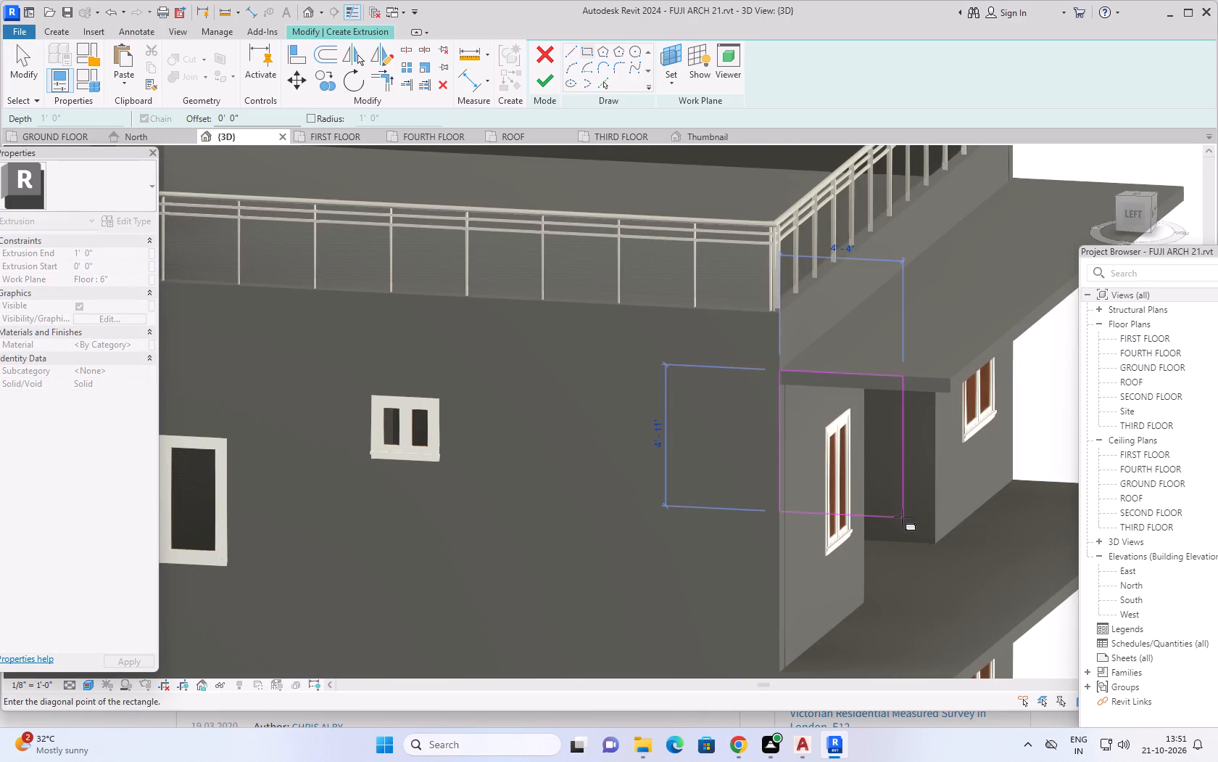
scroll(902, 519, "down", 8)
middle_click_drag(937, 578, 995, 350)
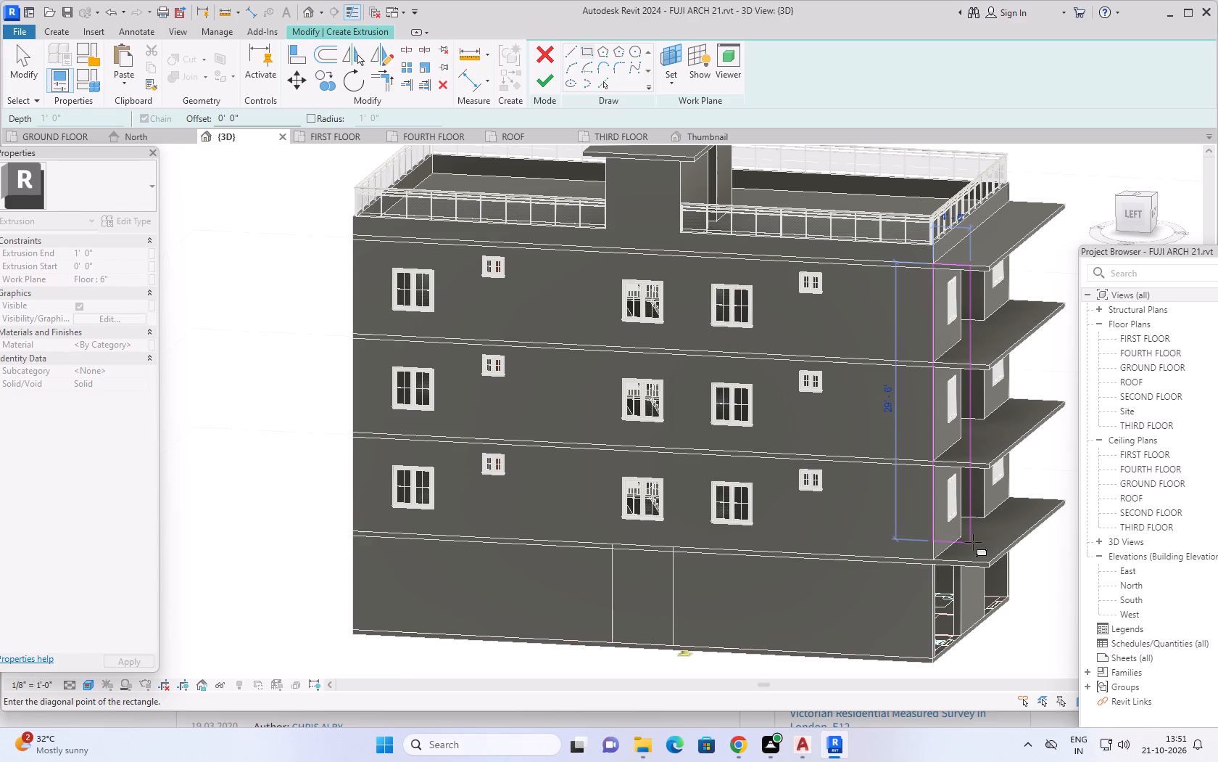
middle_click_drag(988, 545, 1021, 546, "shift")
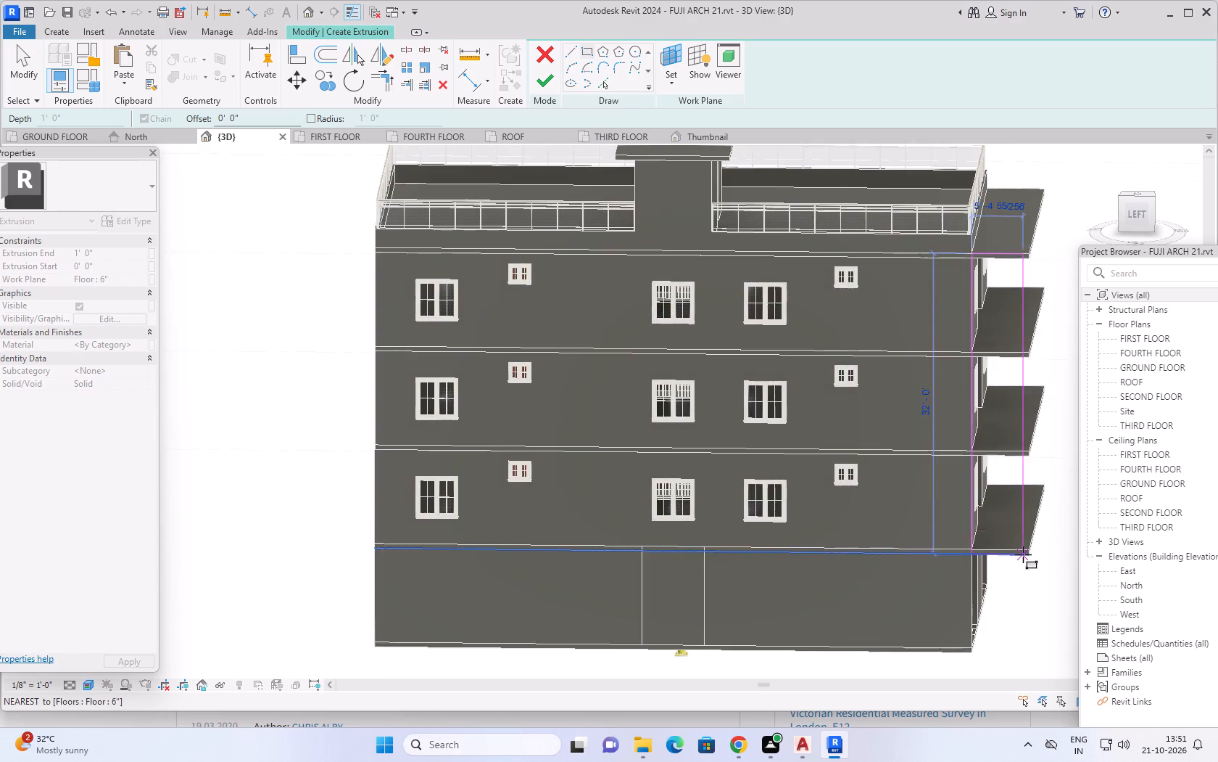
scroll(1023, 554, "up", 13)
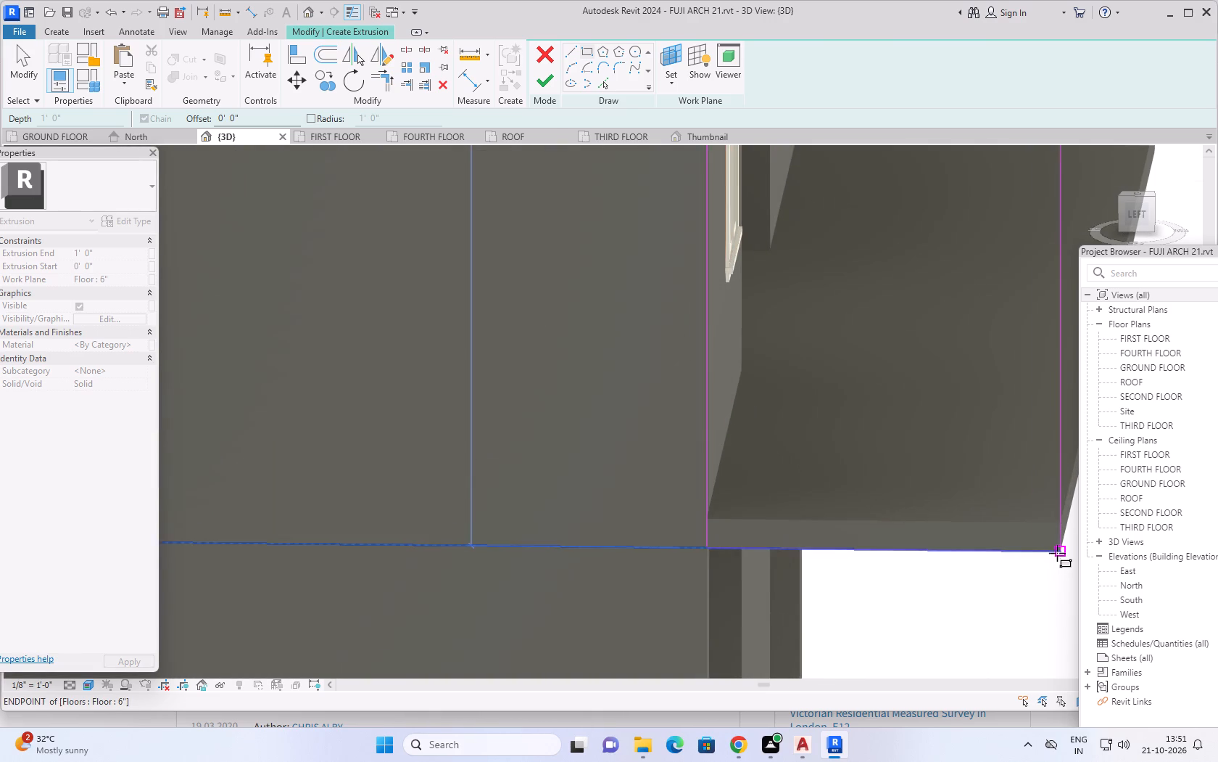
left_click(1059, 552)
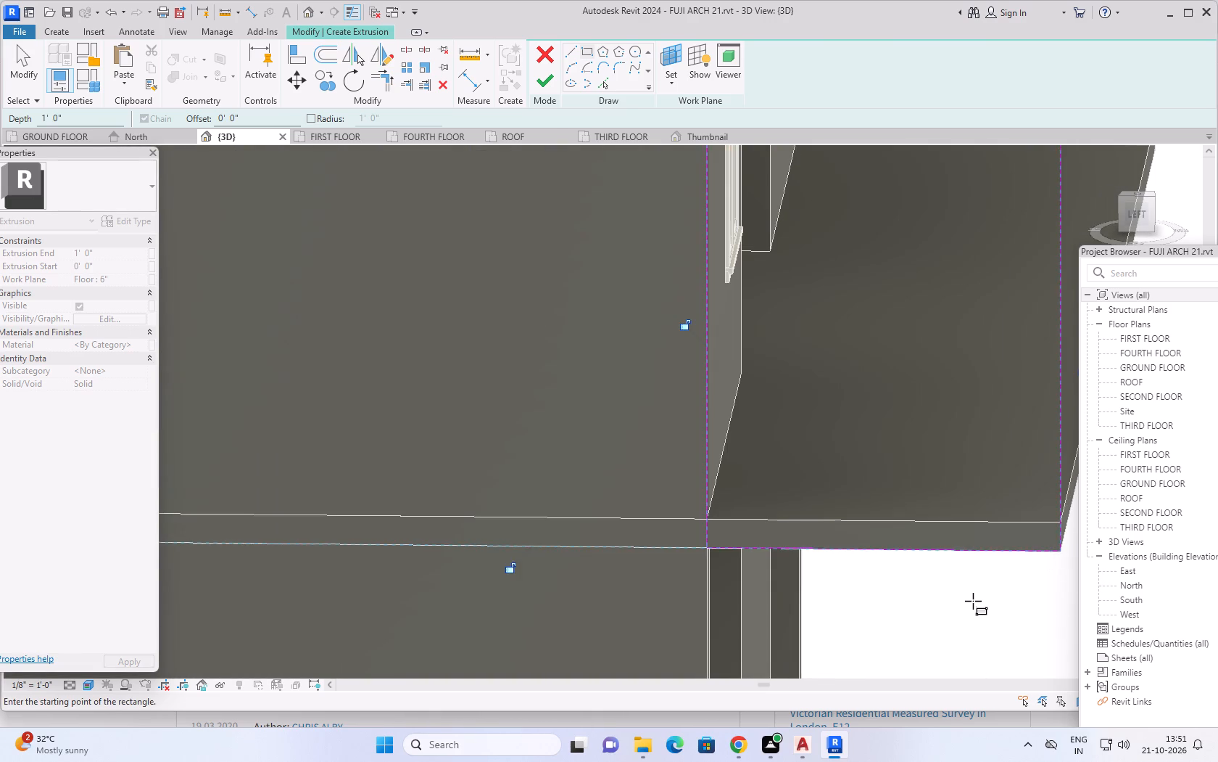
Examine the rectangular profile against the projecting slabs from the building's front and right side.
scroll(973, 601, "down", 6)
middle_click_drag(969, 608, 739, 602, "shift")
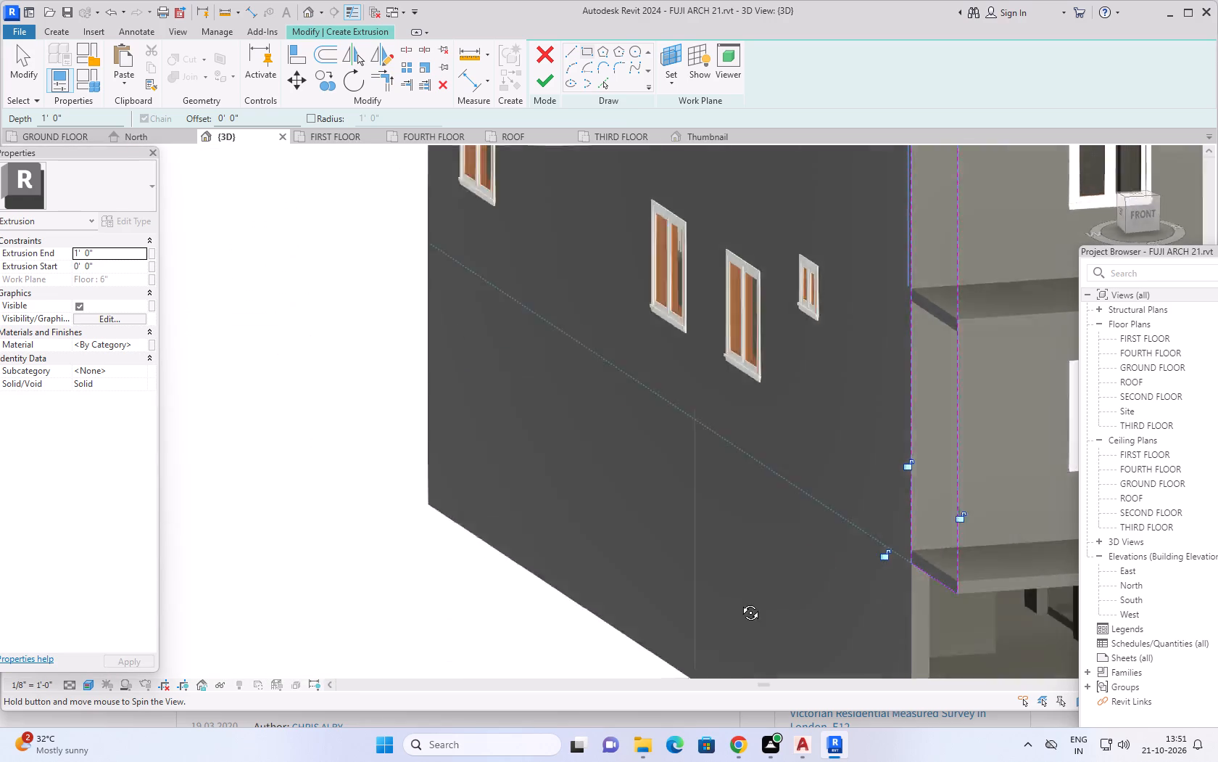
middle_click_drag(739, 602, 700, 584, "shift")
scroll(705, 577, "down", 3)
middle_click_drag(701, 561, 584, 512)
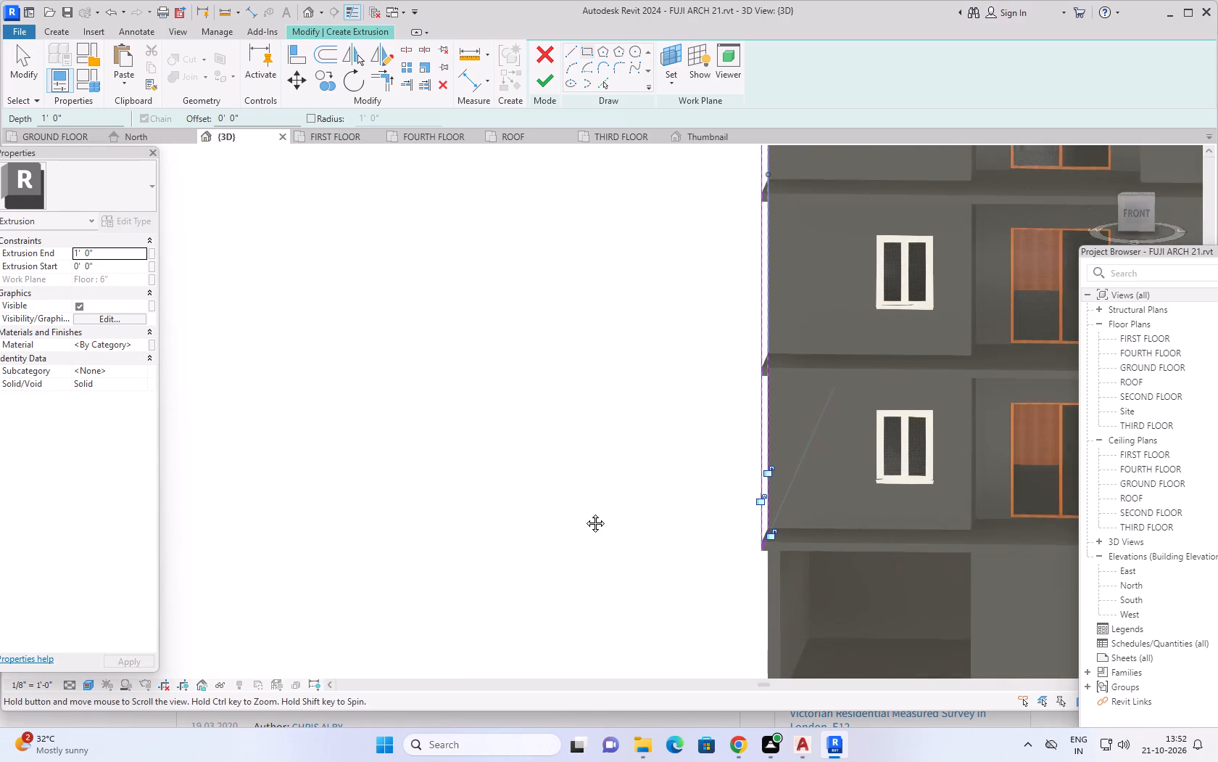
middle_click_drag(584, 512, 376, 442)
scroll(678, 488, "down", 5)
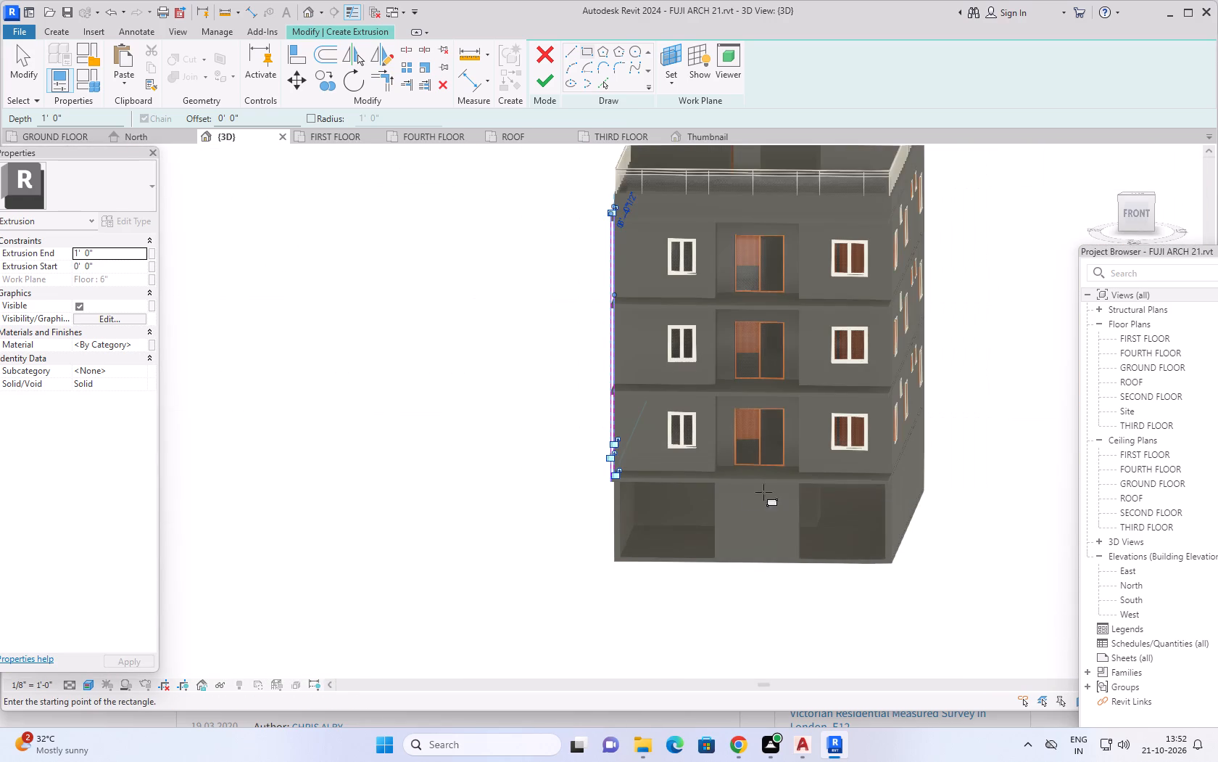
middle_click_drag(970, 444, 933, 472, "shift")
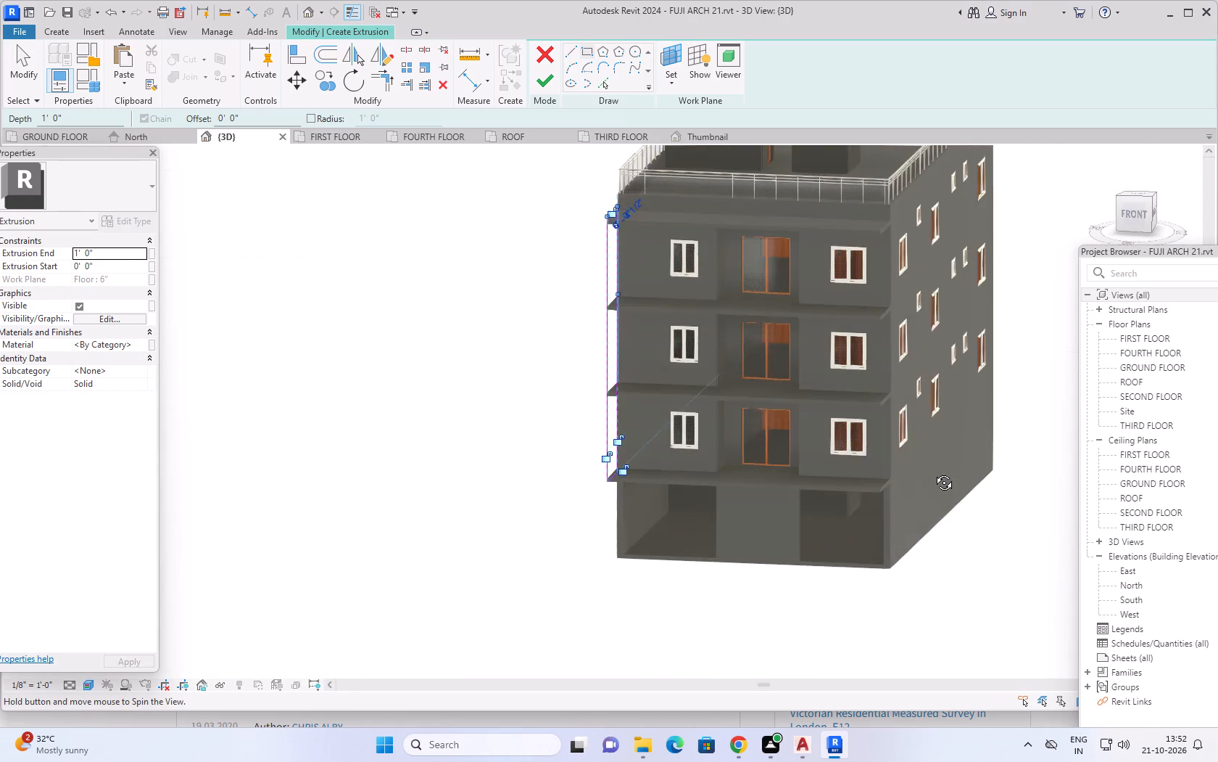
middle_click_drag(933, 472, 732, 467, "shift")
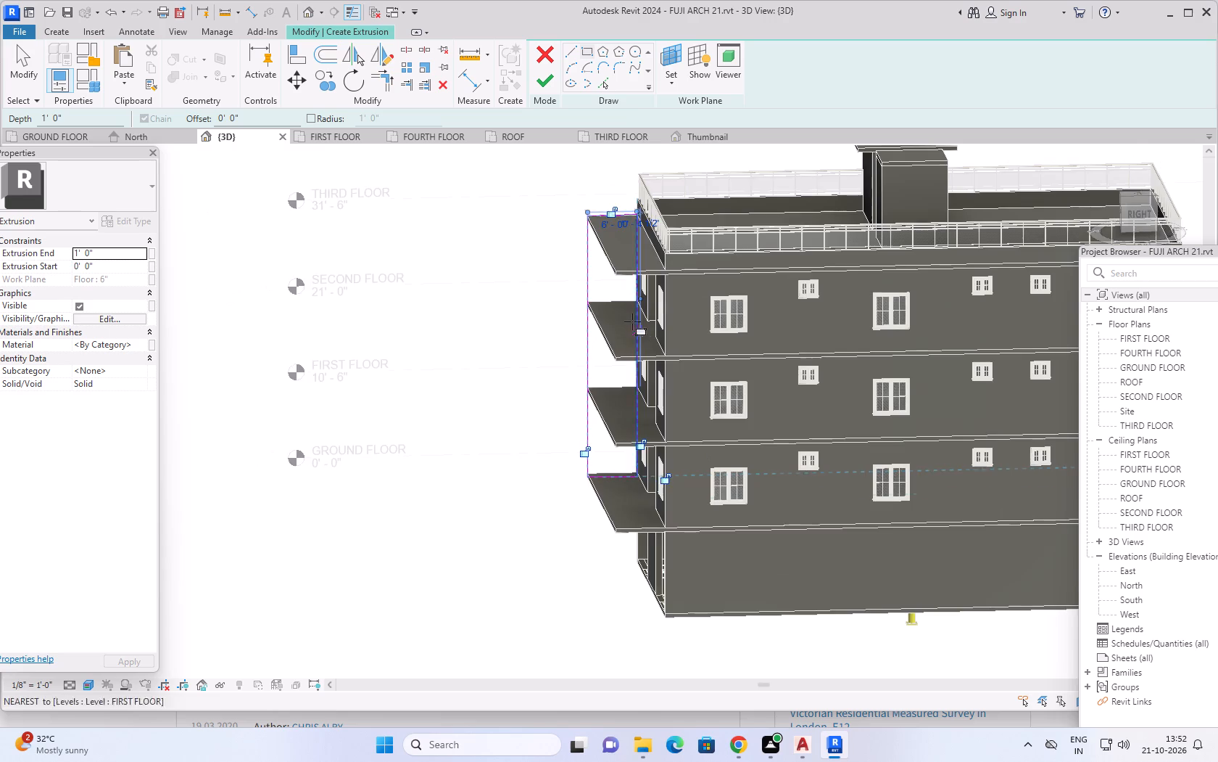
scroll(632, 321, "up", 4)
middle_click_drag(483, 416, 460, 385, "shift")
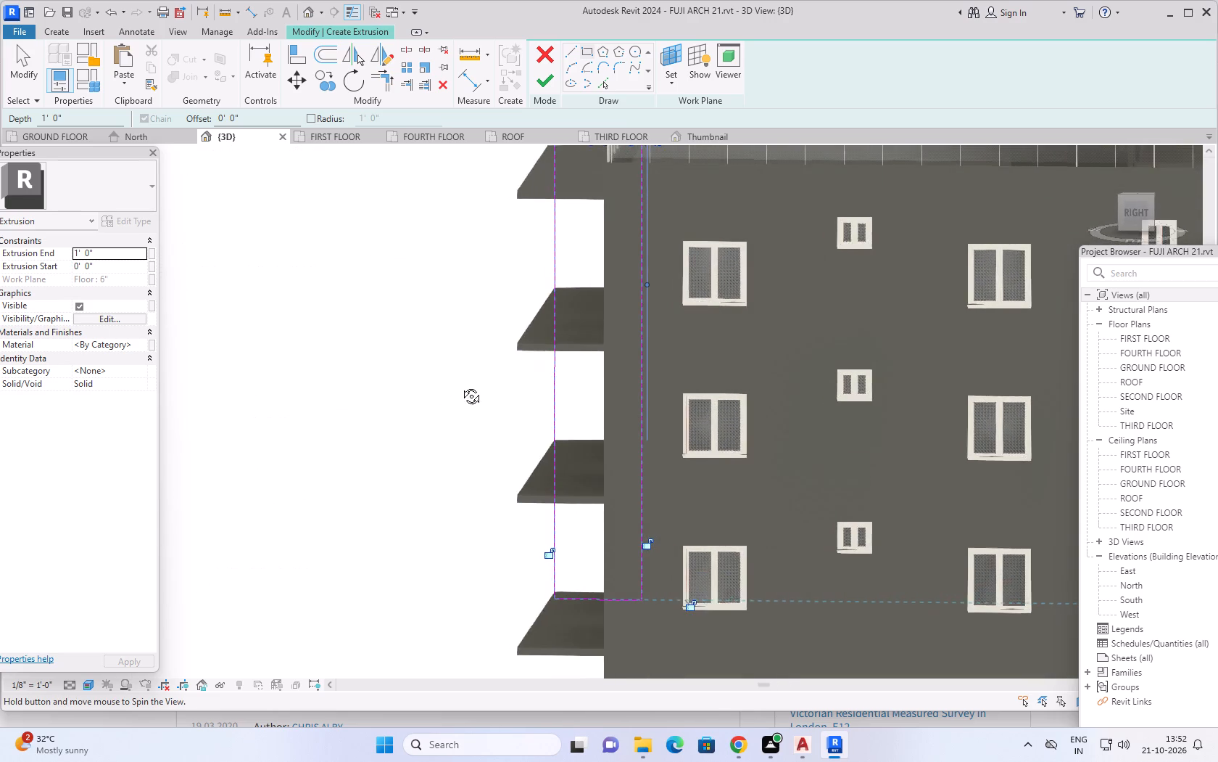
middle_click_drag(460, 385, 483, 422, "shift")
scroll(667, 250, "up", 3)
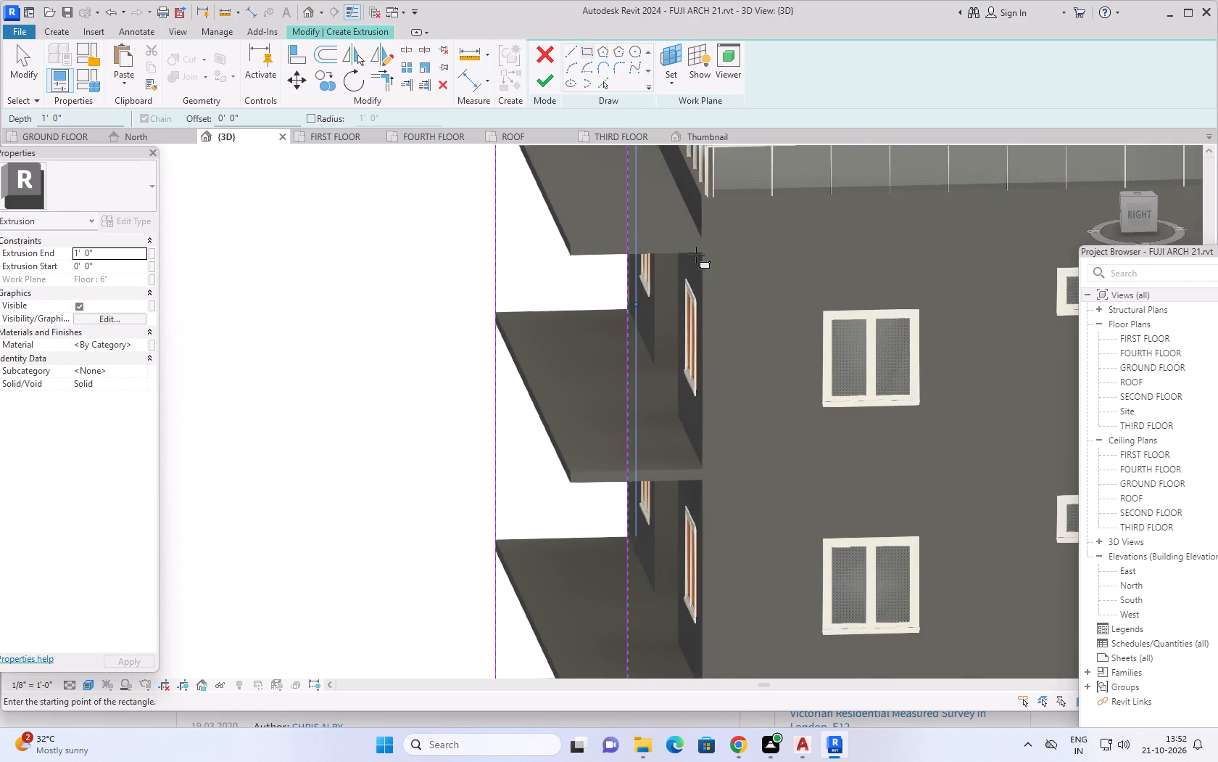
scroll(703, 258, "up", 4)
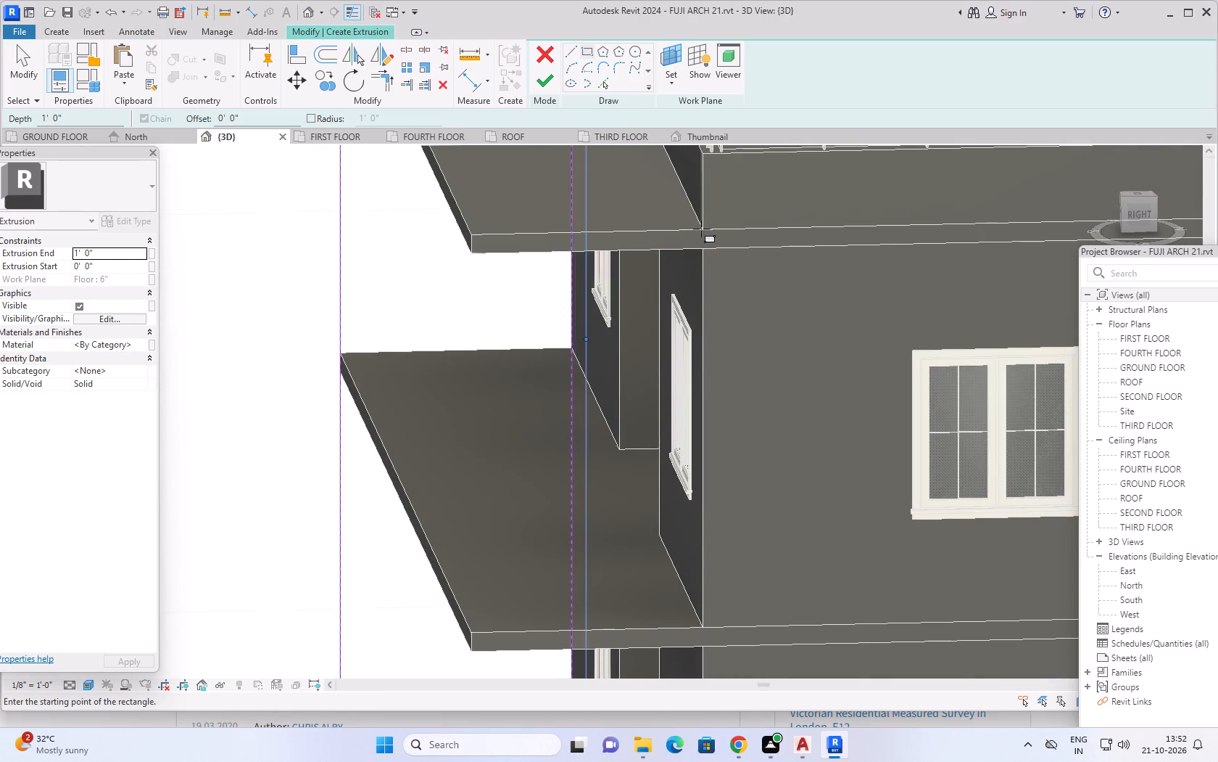
Finish the rectangular profile on the building's left side as a solid extrusion with a depth of 1' 0".
left_click(586, 50)
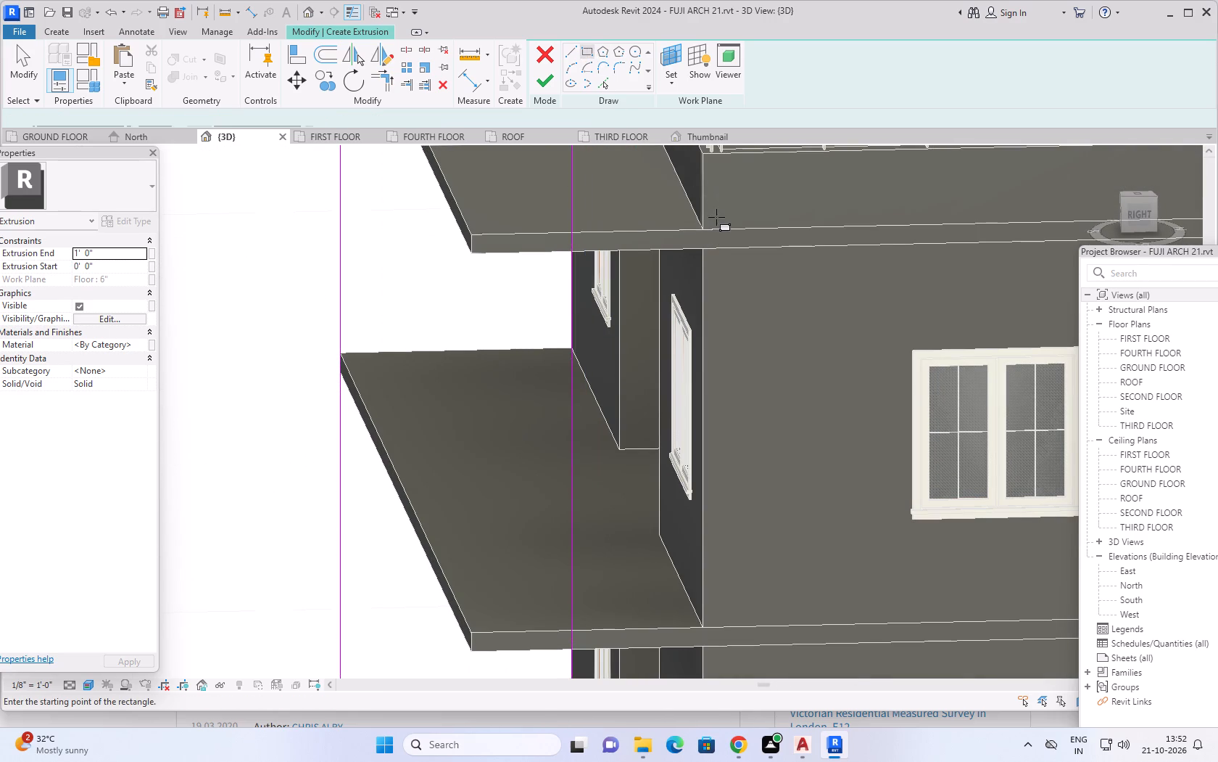
scroll(557, 290, "down", 3)
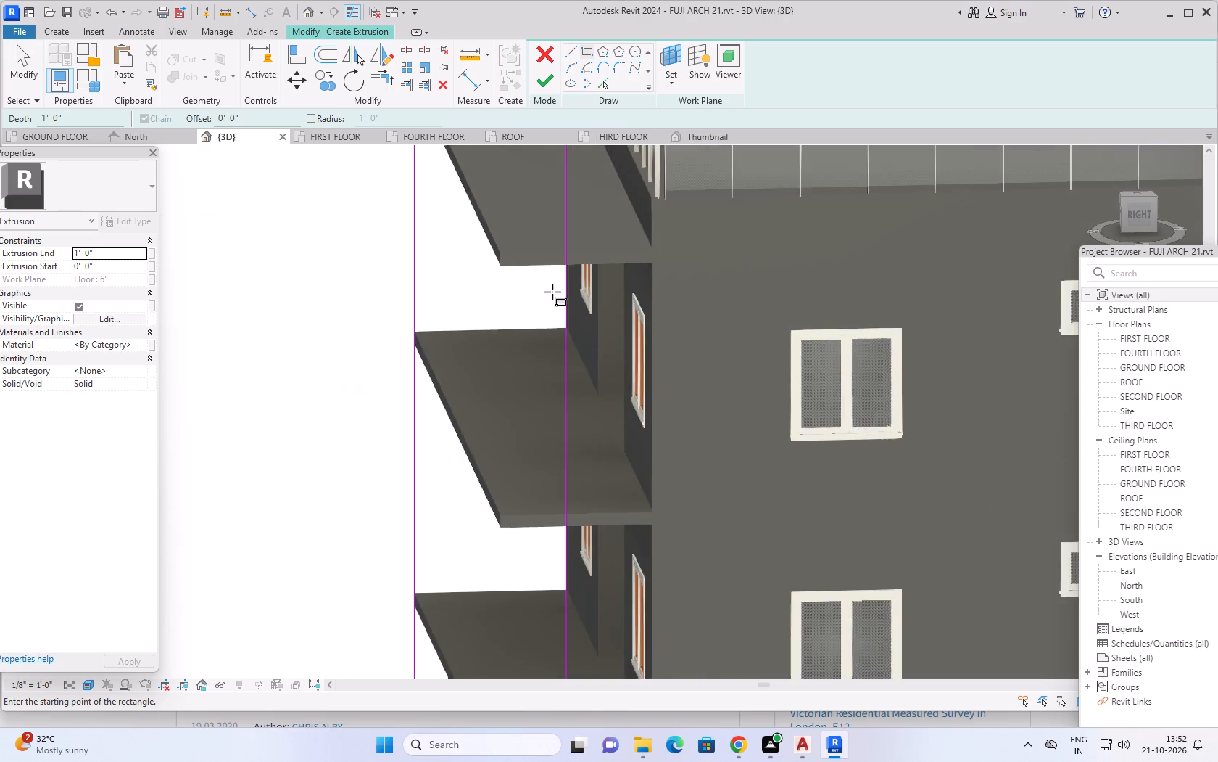
scroll(552, 292, "down", 3)
middle_click_drag(407, 312, 885, 381)
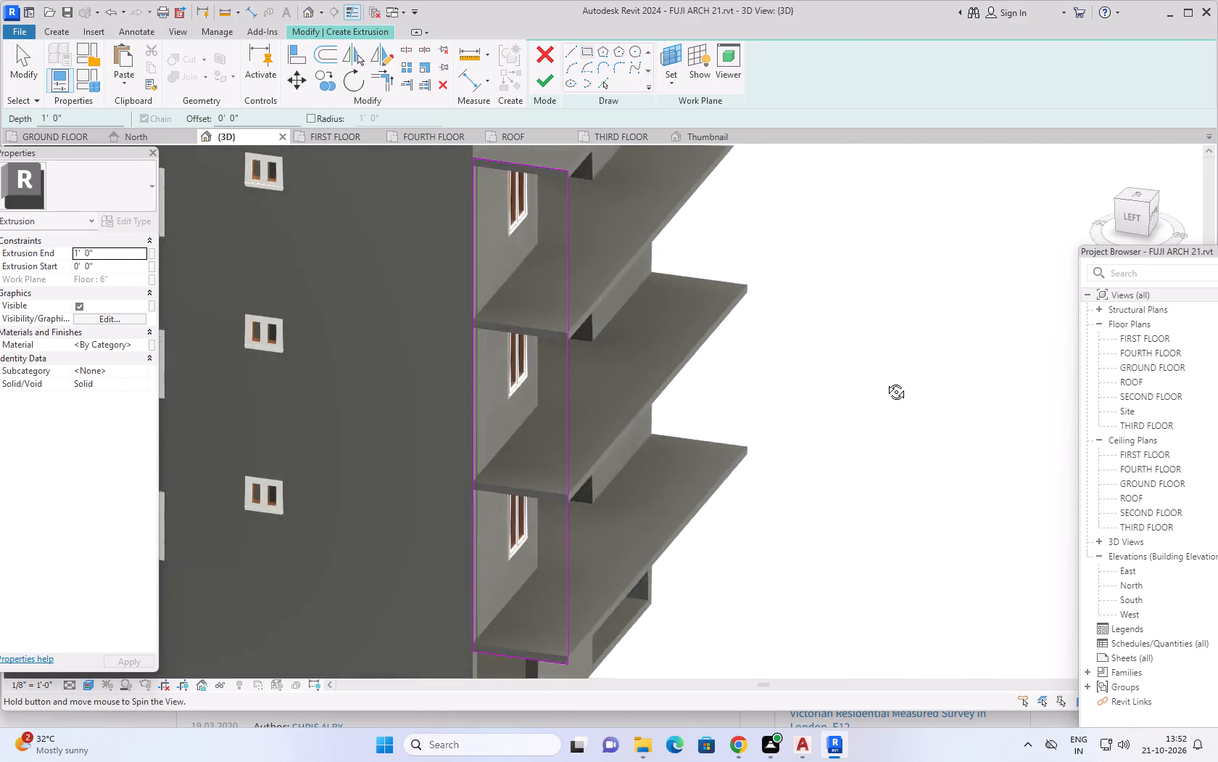
middle_click_drag(885, 381, 886, 398)
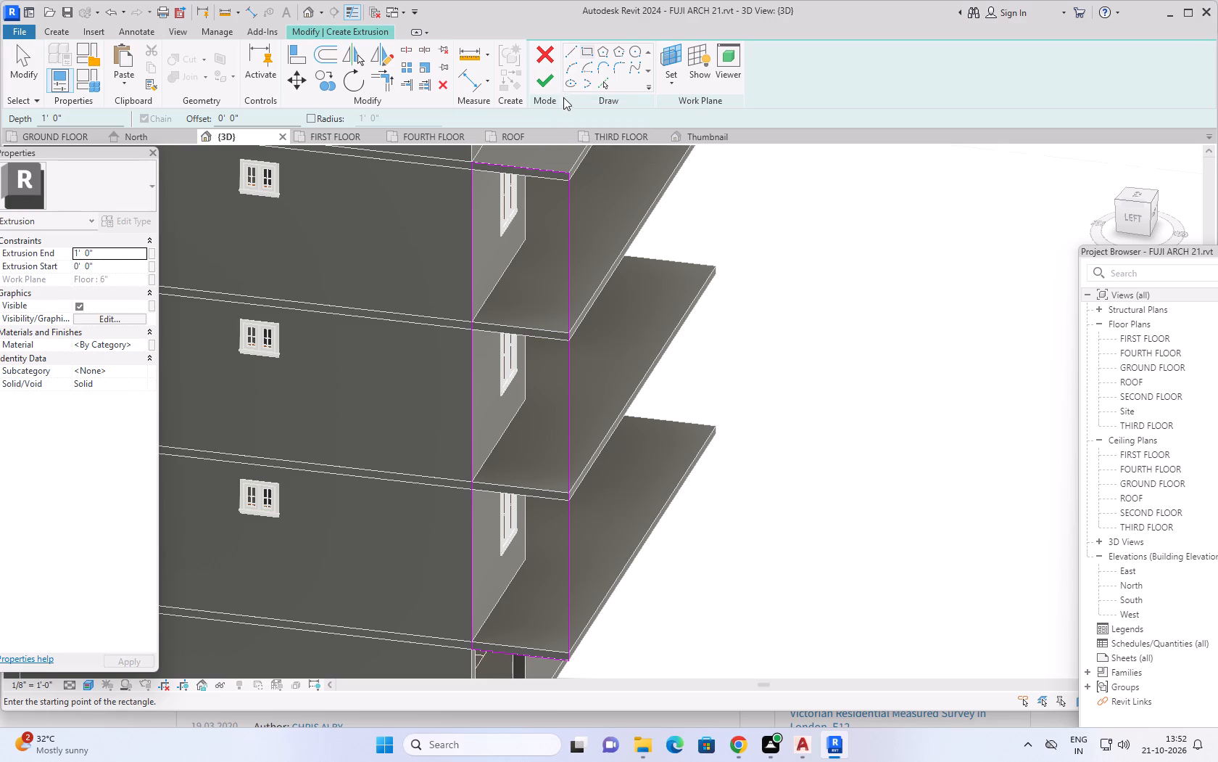
left_click(547, 83)
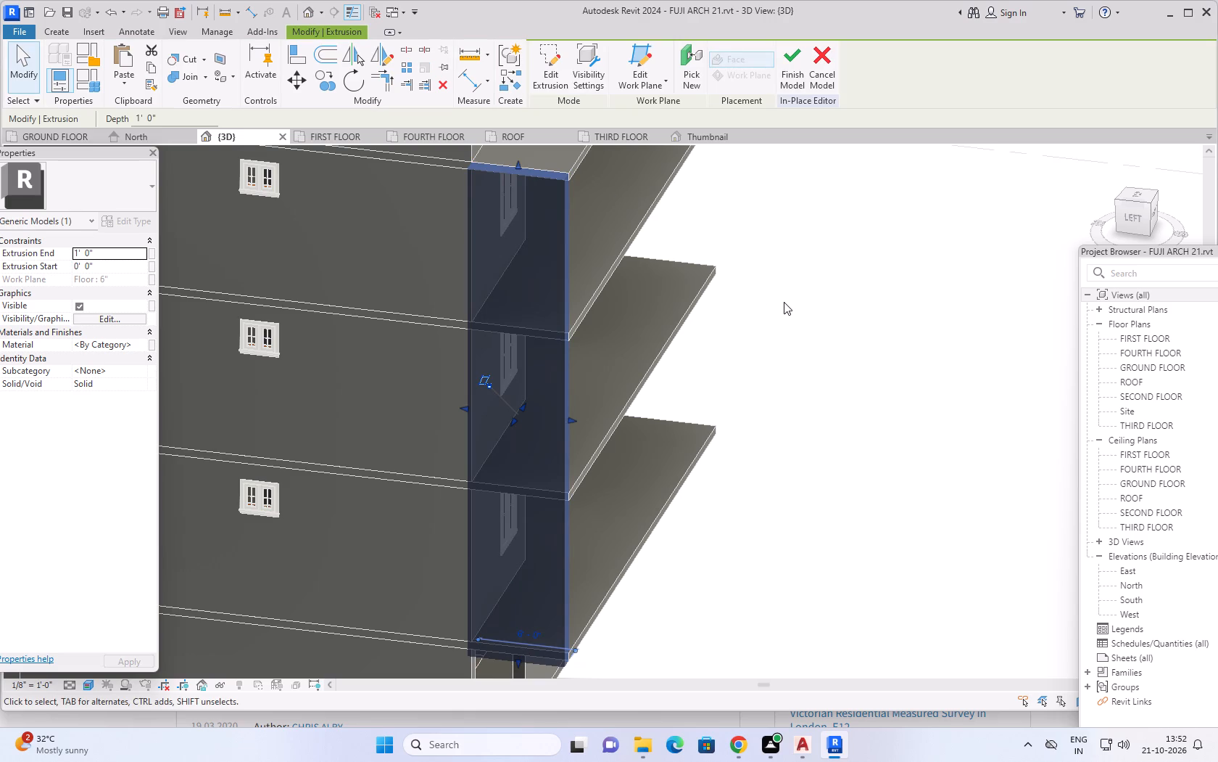
Examine the new vertical side panel's position beside the front slabs from the front-left corner and the front.
scroll(842, 357, "down", 1, "shift")
middle_click_drag(842, 357, 652, 370, "shift")
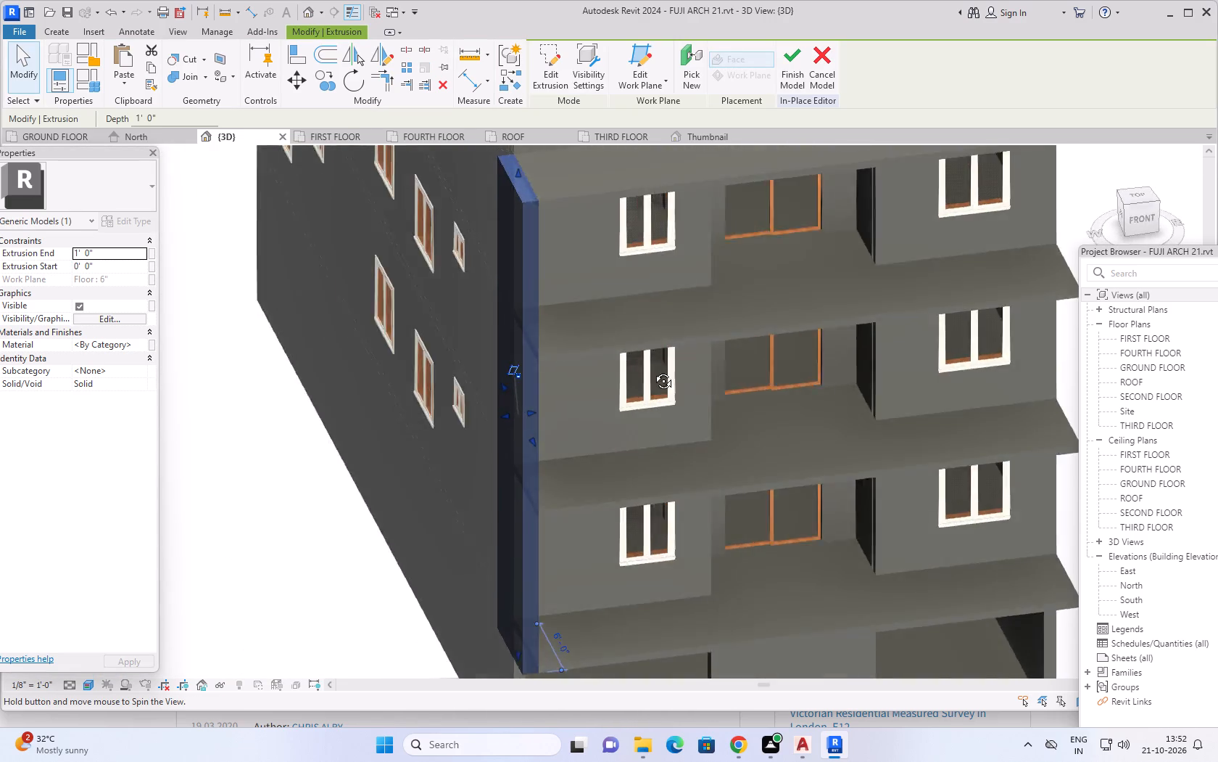
middle_click_drag(652, 370, 618, 303, "shift")
left_click(400, 308)
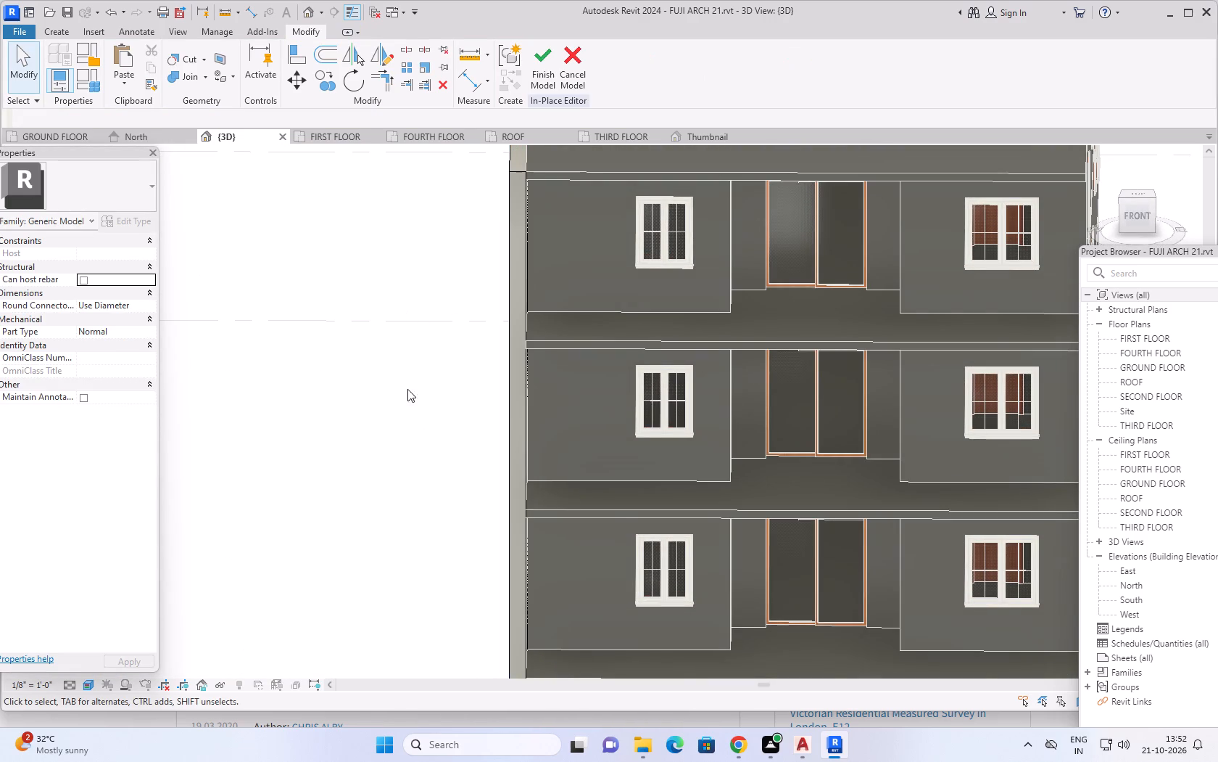
scroll(410, 402, "down", 1)
middle_click_drag(413, 420, 431, 377)
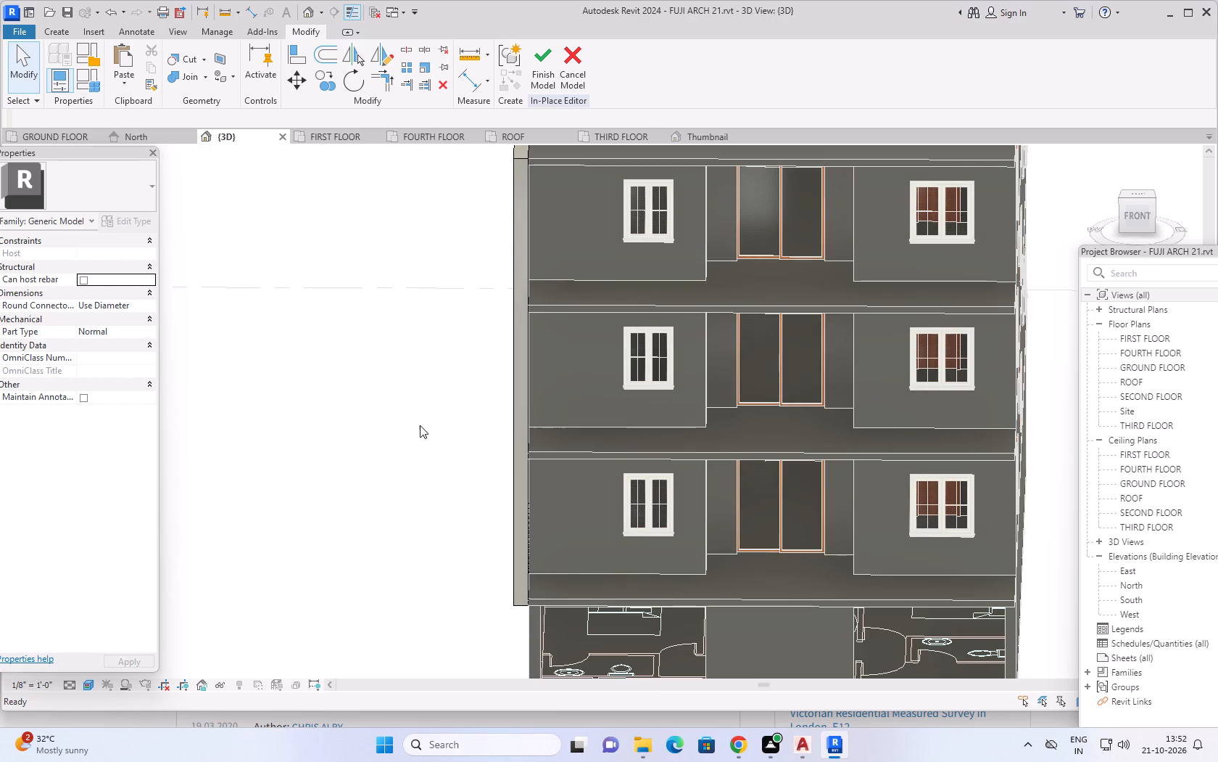
Examine the vertical side panel against the front slabs from the left side and both front corners.
middle_click_drag(420, 425, 658, 401, "shift")
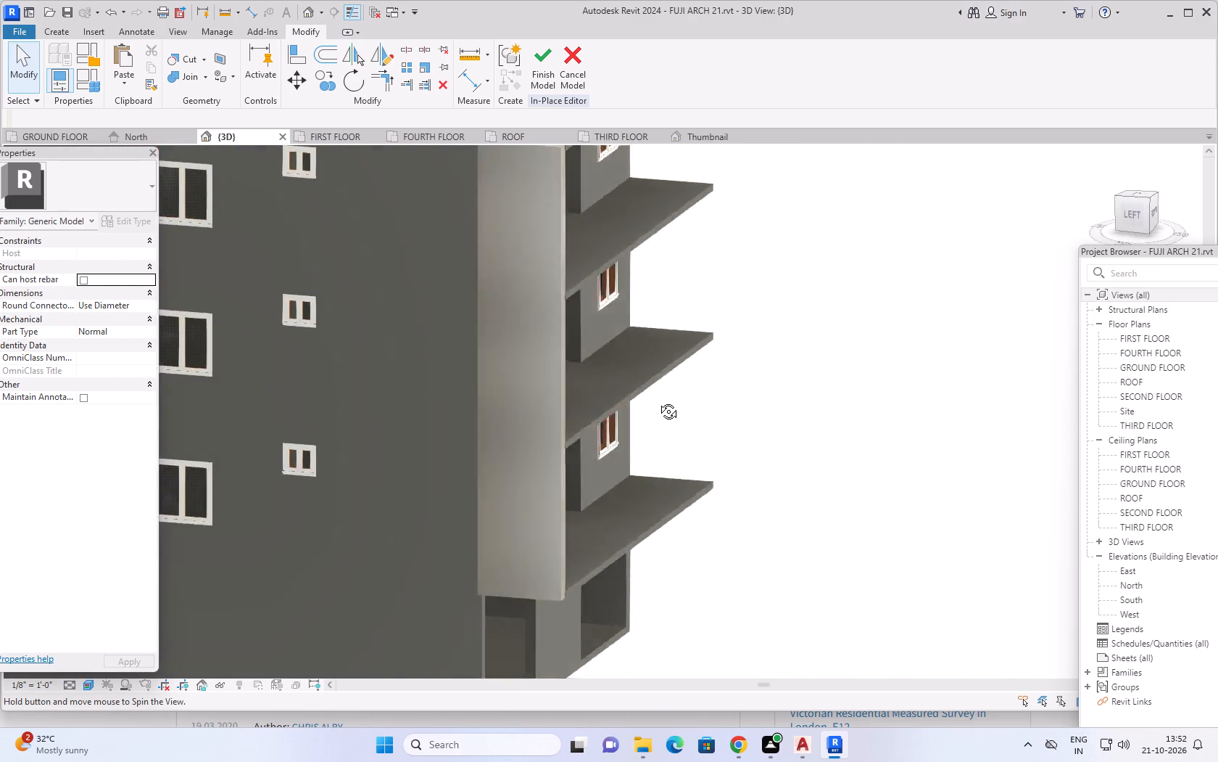
middle_click_drag(658, 401, 447, 406, "shift")
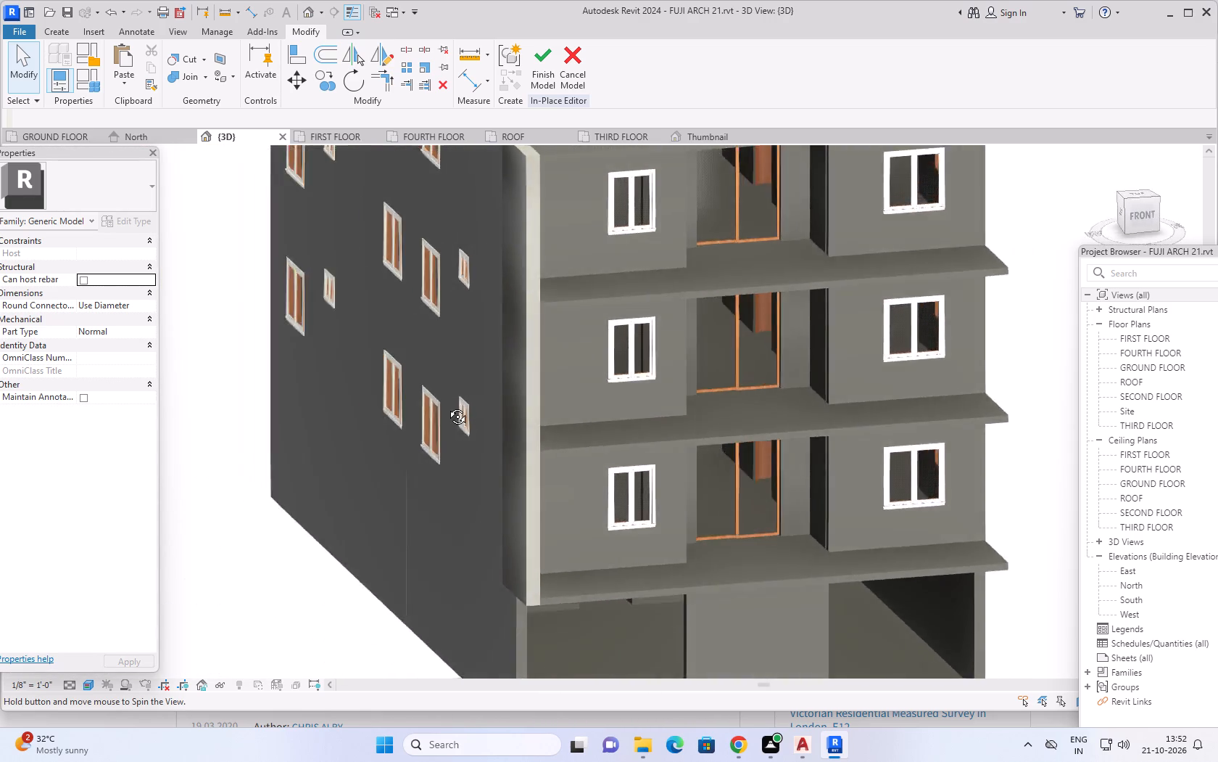
middle_click_drag(447, 406, 386, 418, "shift")
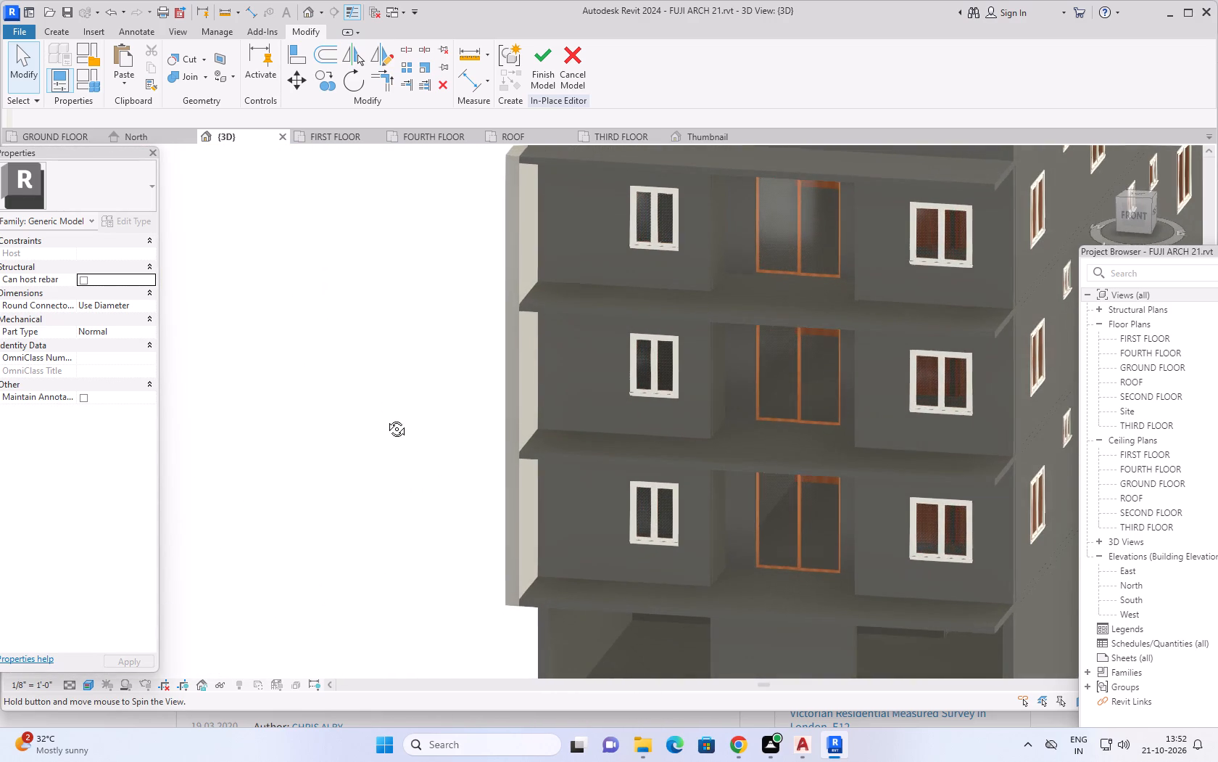
middle_click_drag(386, 418, 434, 321, "shift")
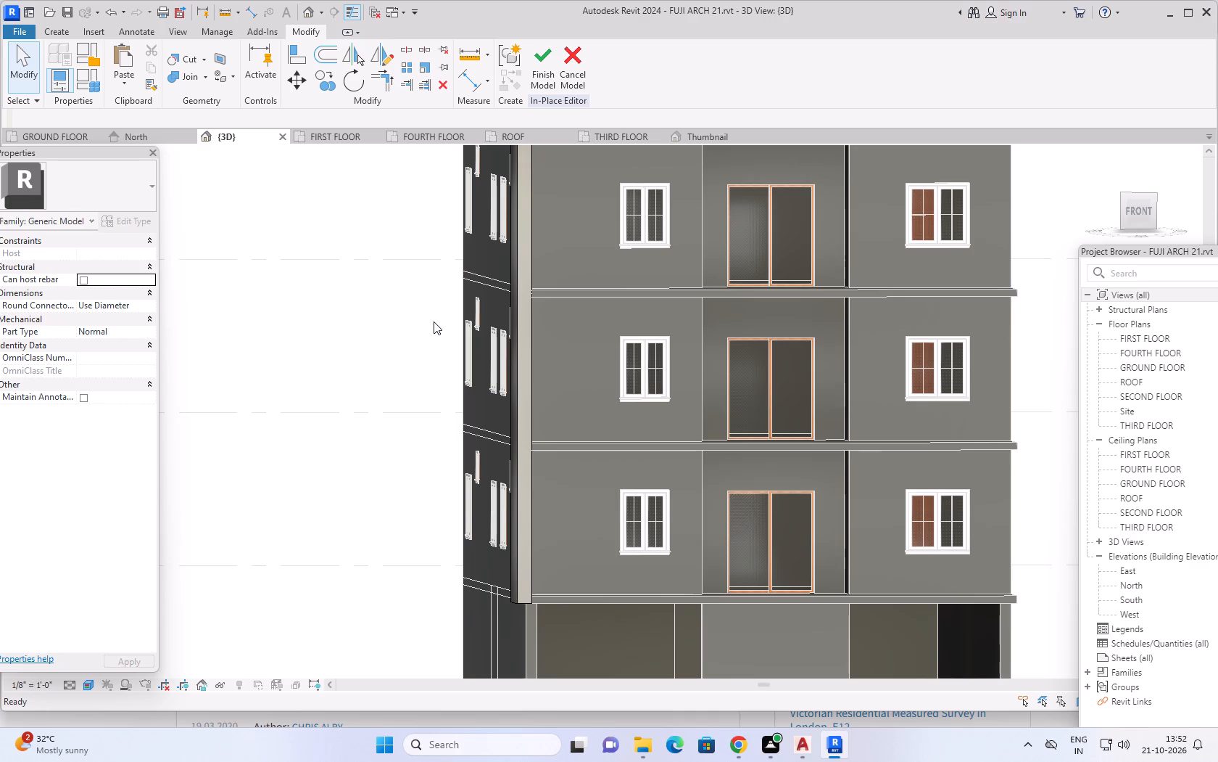
Start a new extrusion in the in-place model and pick the lowest projecting slab's front face as its work plane.
scroll(359, 309, "down", 3)
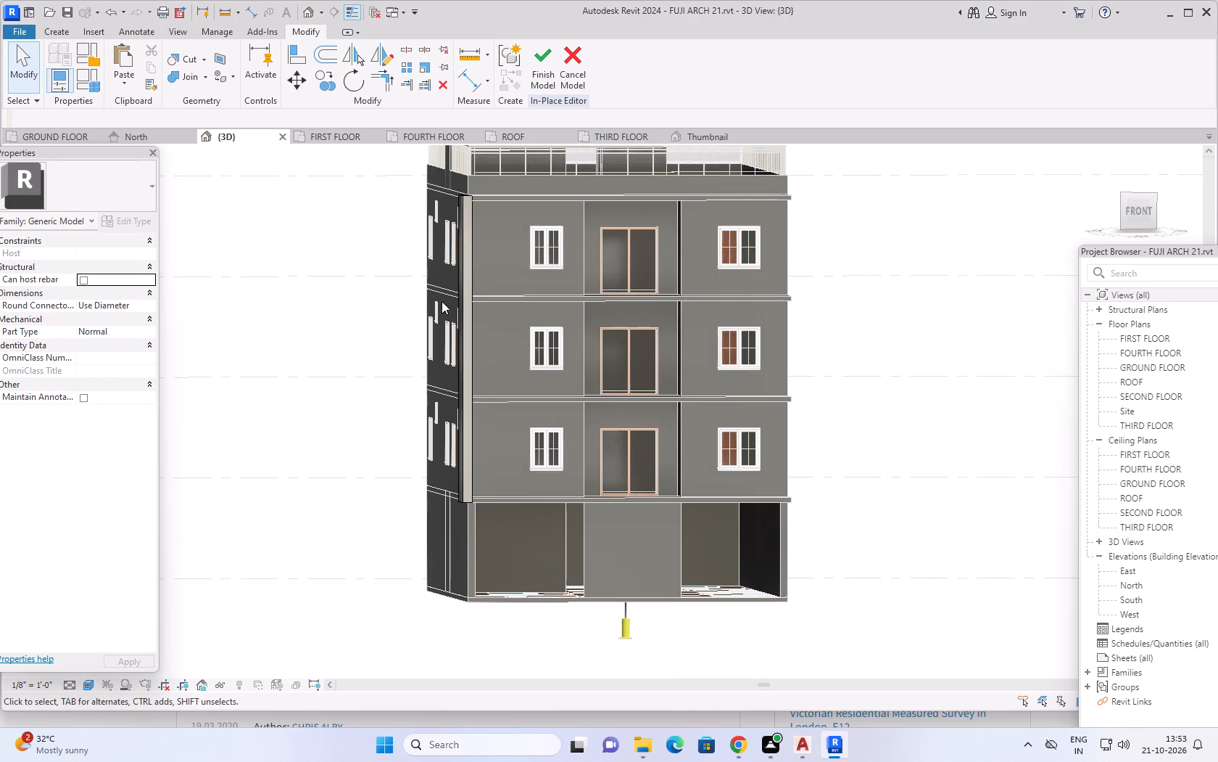
left_click(53, 31)
left_click(124, 62)
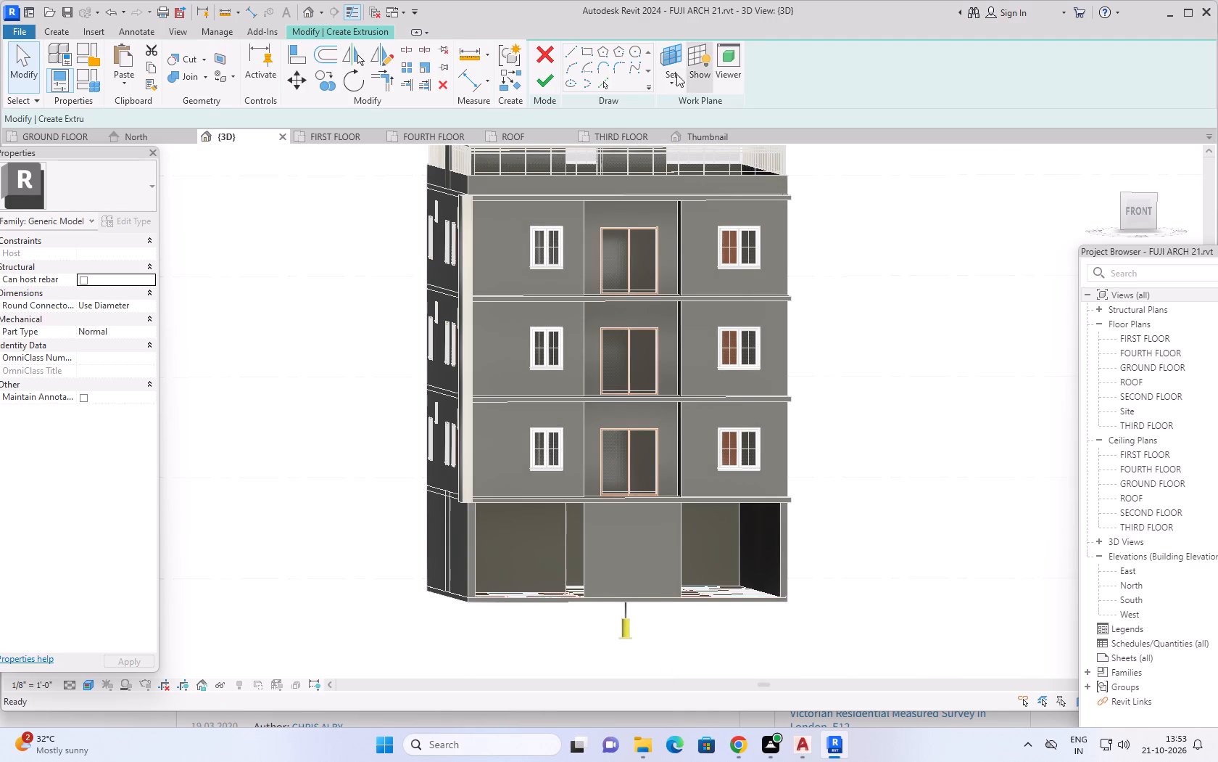
left_click(667, 83)
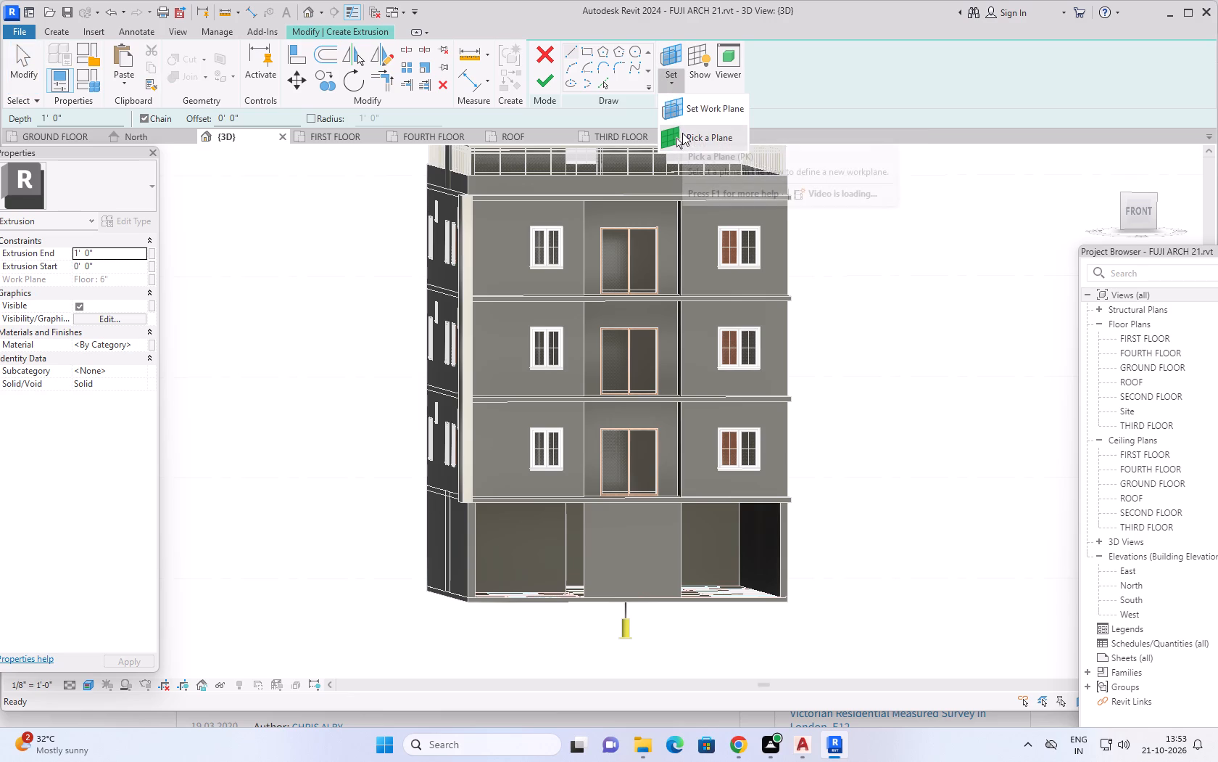
left_click(682, 136)
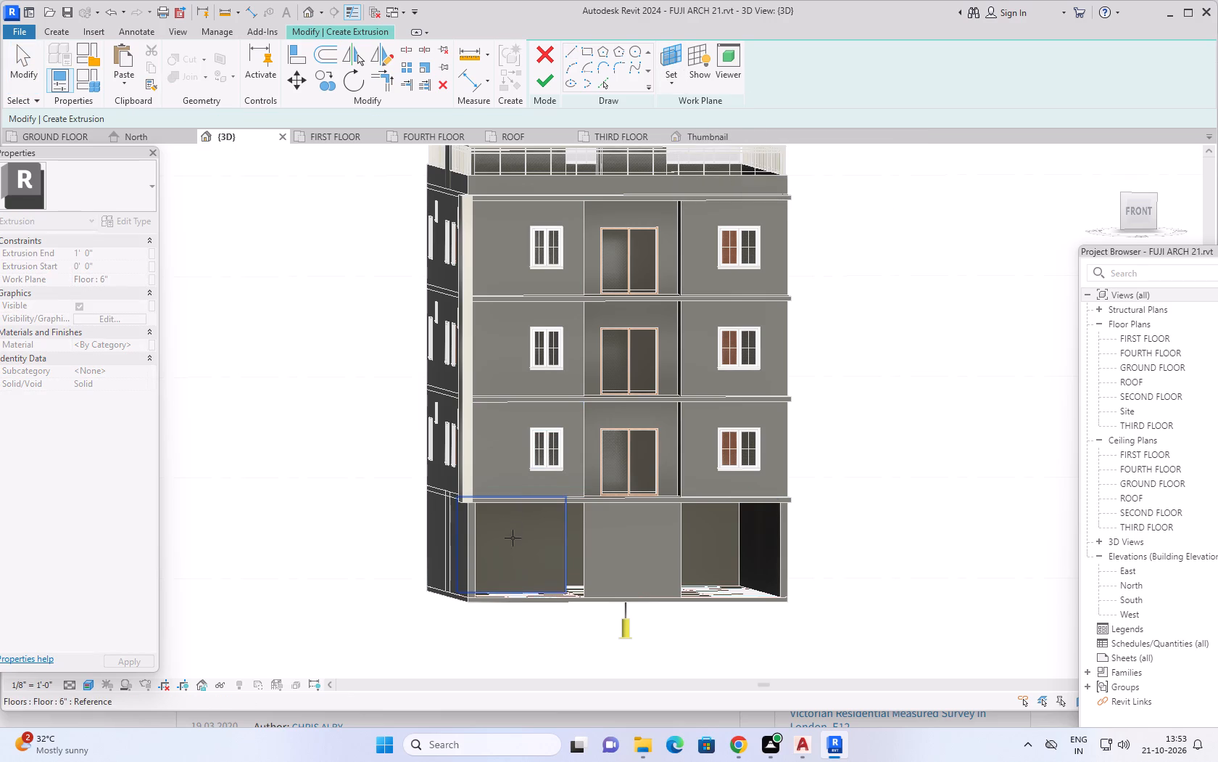
middle_click_drag(399, 570, 413, 537, "shift")
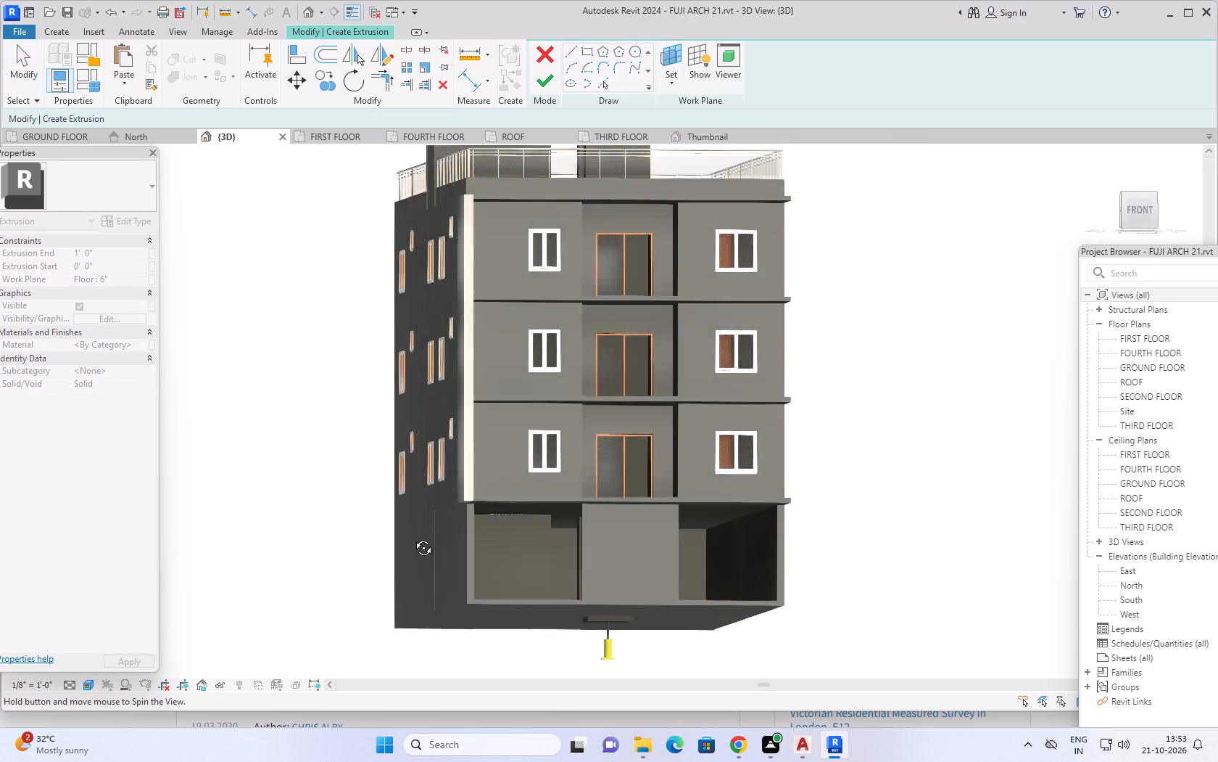
middle_click_drag(413, 537, 398, 488, "shift")
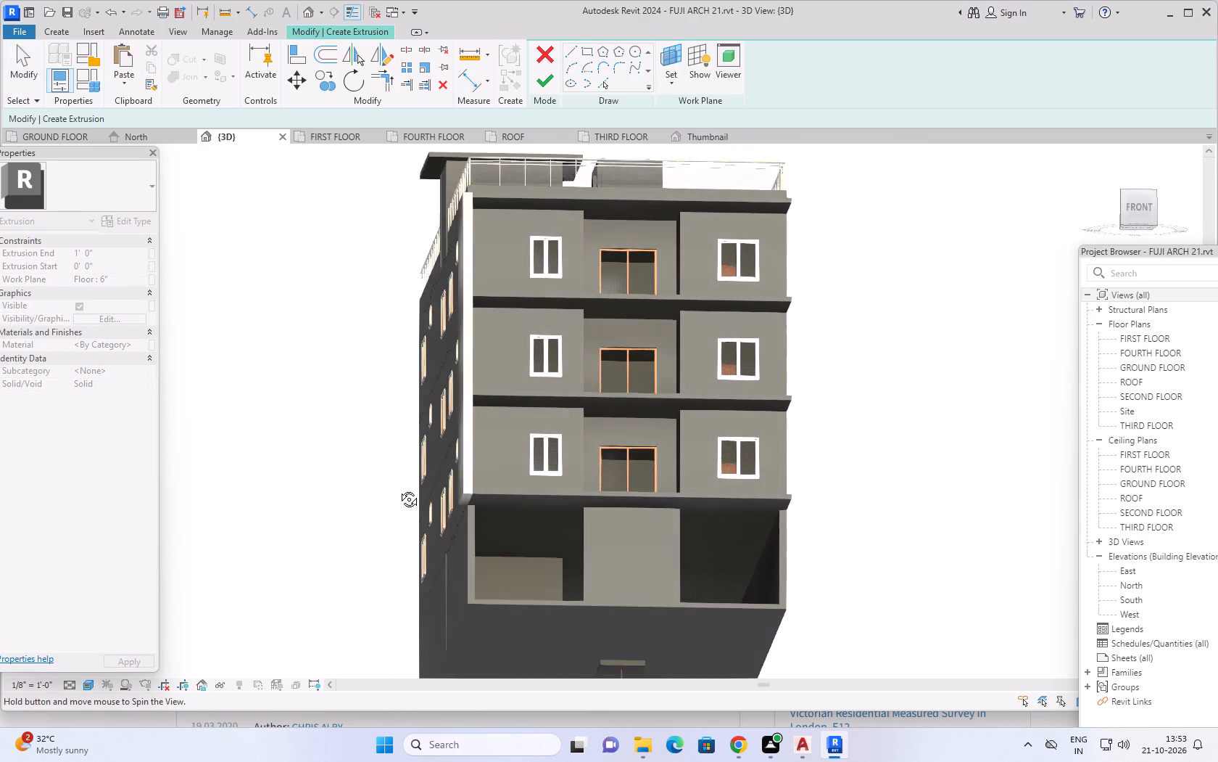
middle_click_drag(398, 488, 397, 489, "shift")
scroll(545, 517, "up", 4)
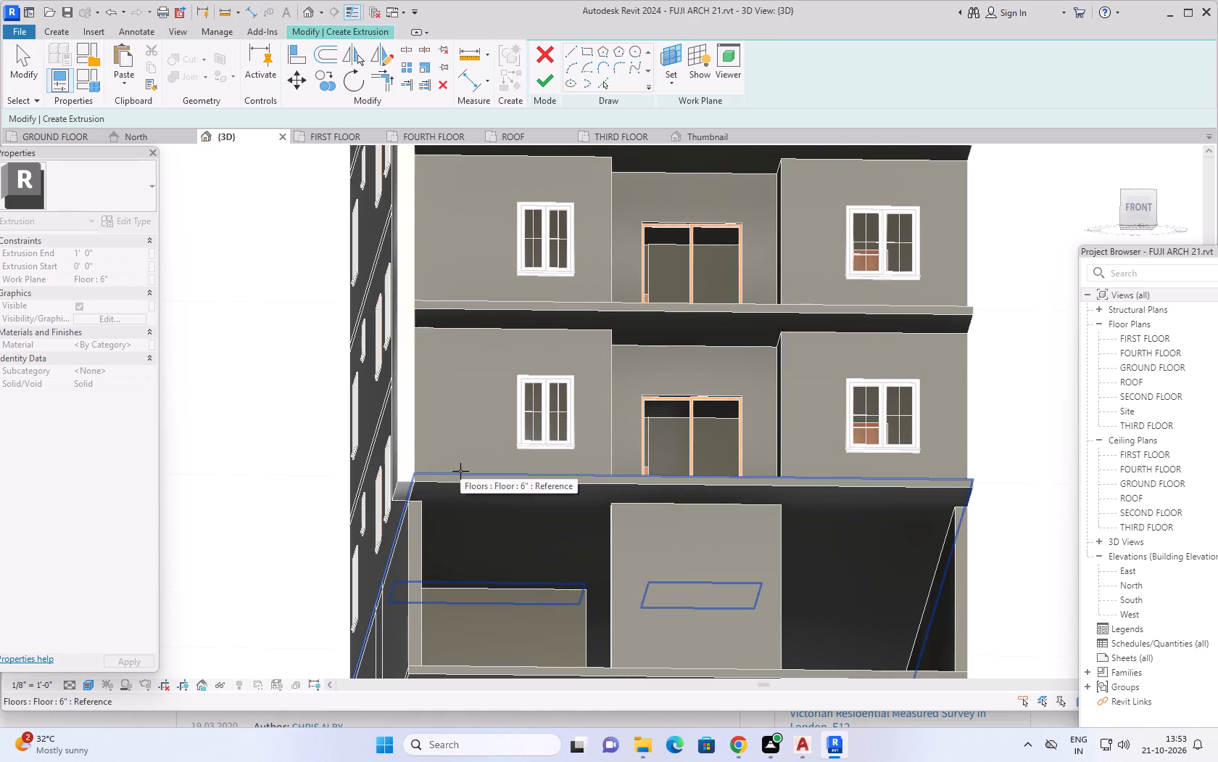
middle_click_drag(277, 487, 270, 583, "shift")
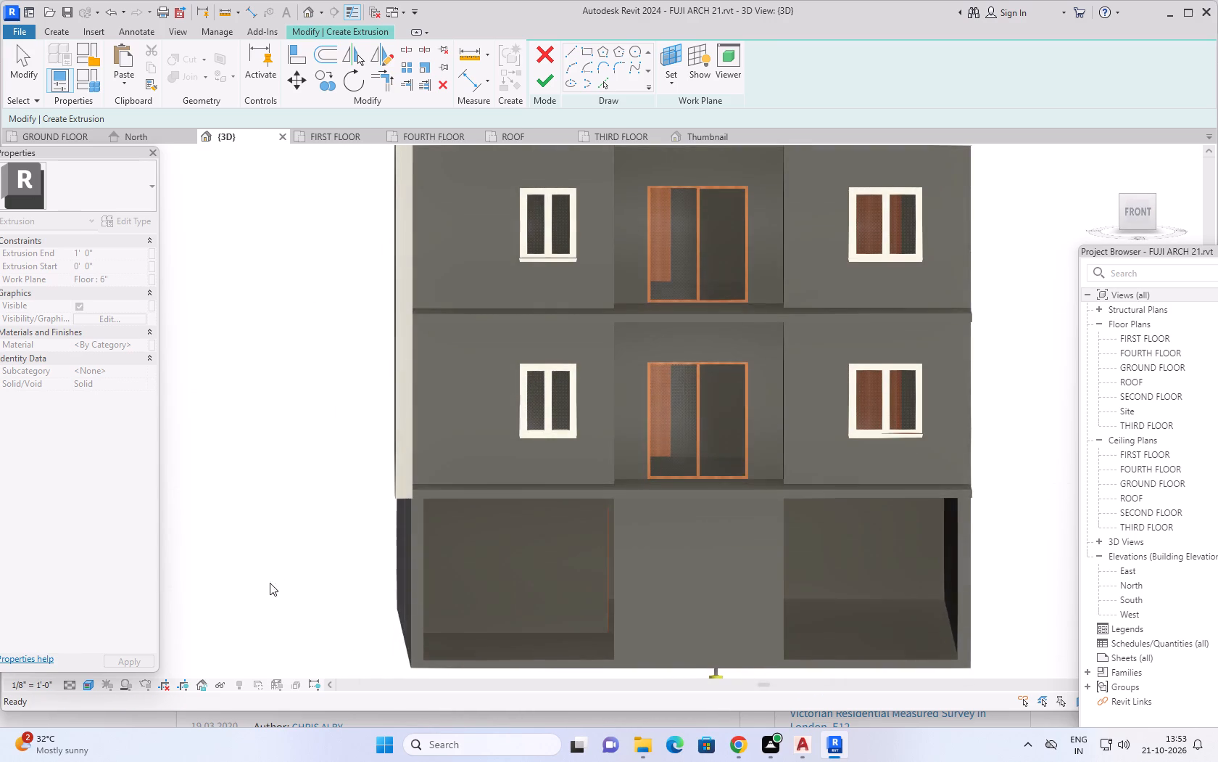
scroll(471, 502, "up", 7)
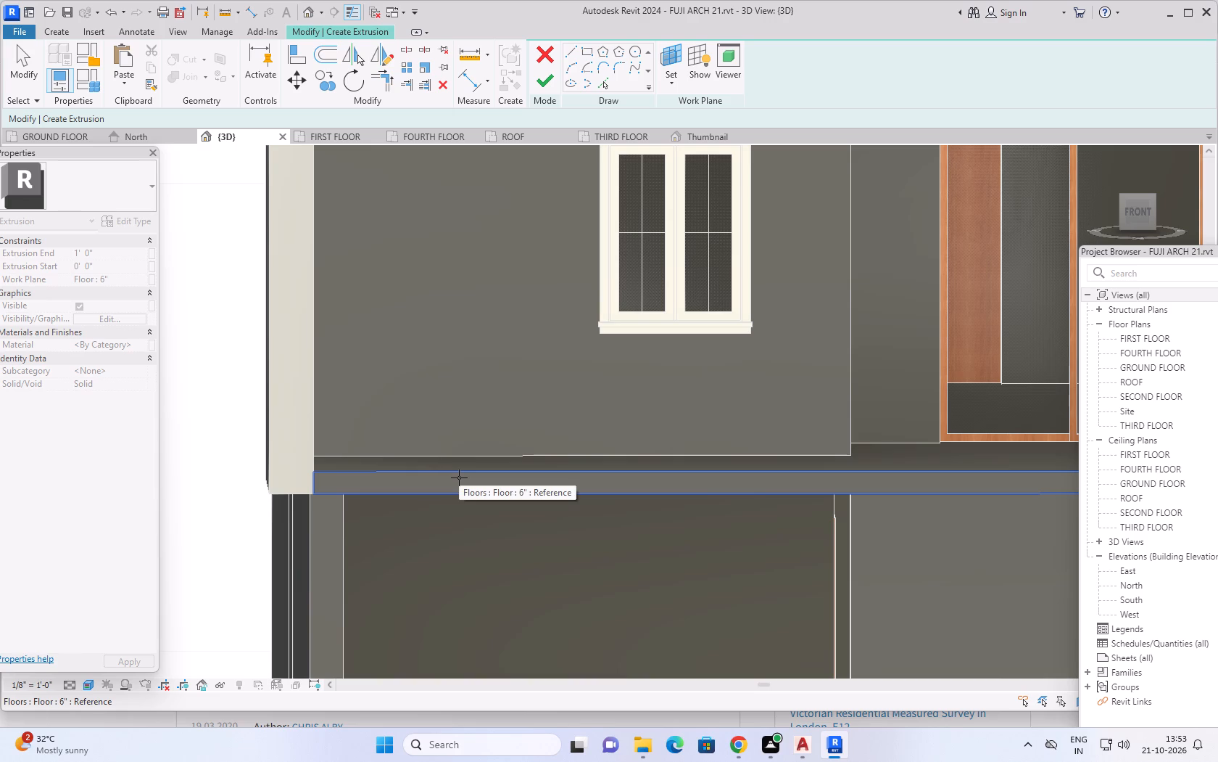
left_click(459, 478)
Sketch a rectangle about 33' 4 1/2" wide from the lowest slab's bottom corner at the side panel across to the slab's opposite end.
scroll(278, 438, "down", 3)
scroll(420, 425, "down", 3)
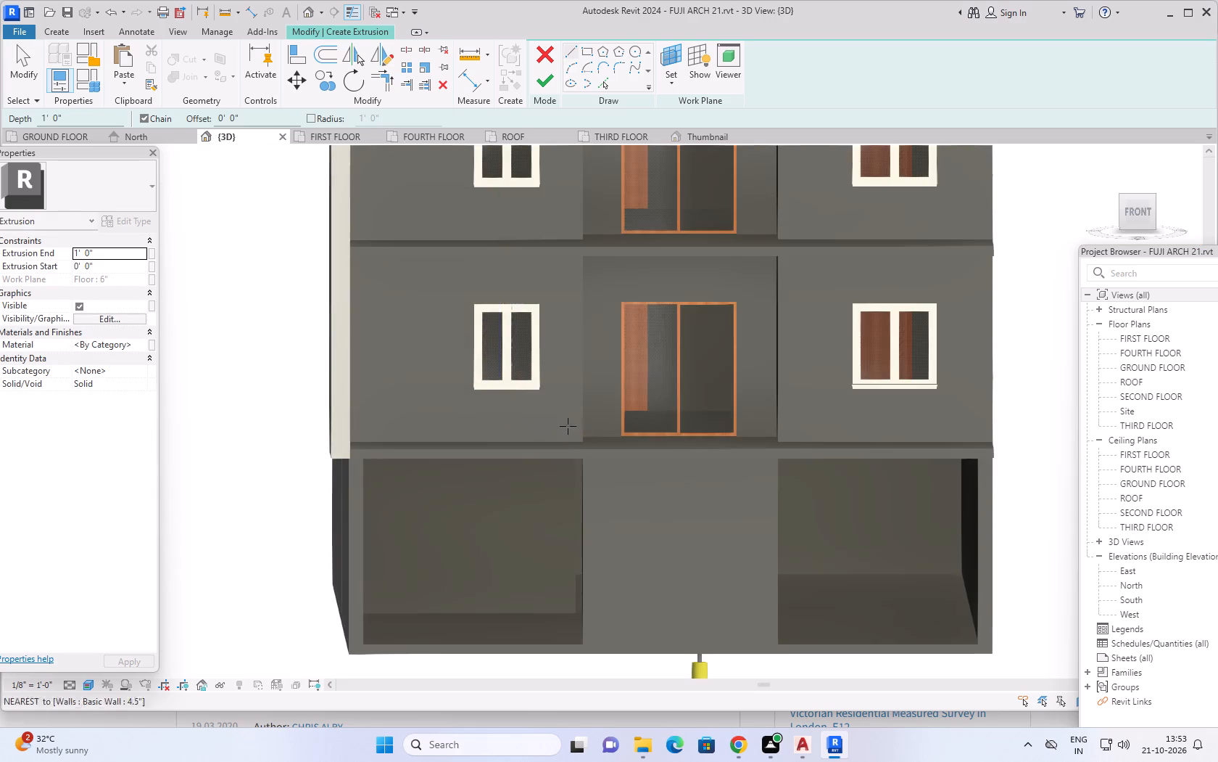
scroll(679, 427, "down", 2)
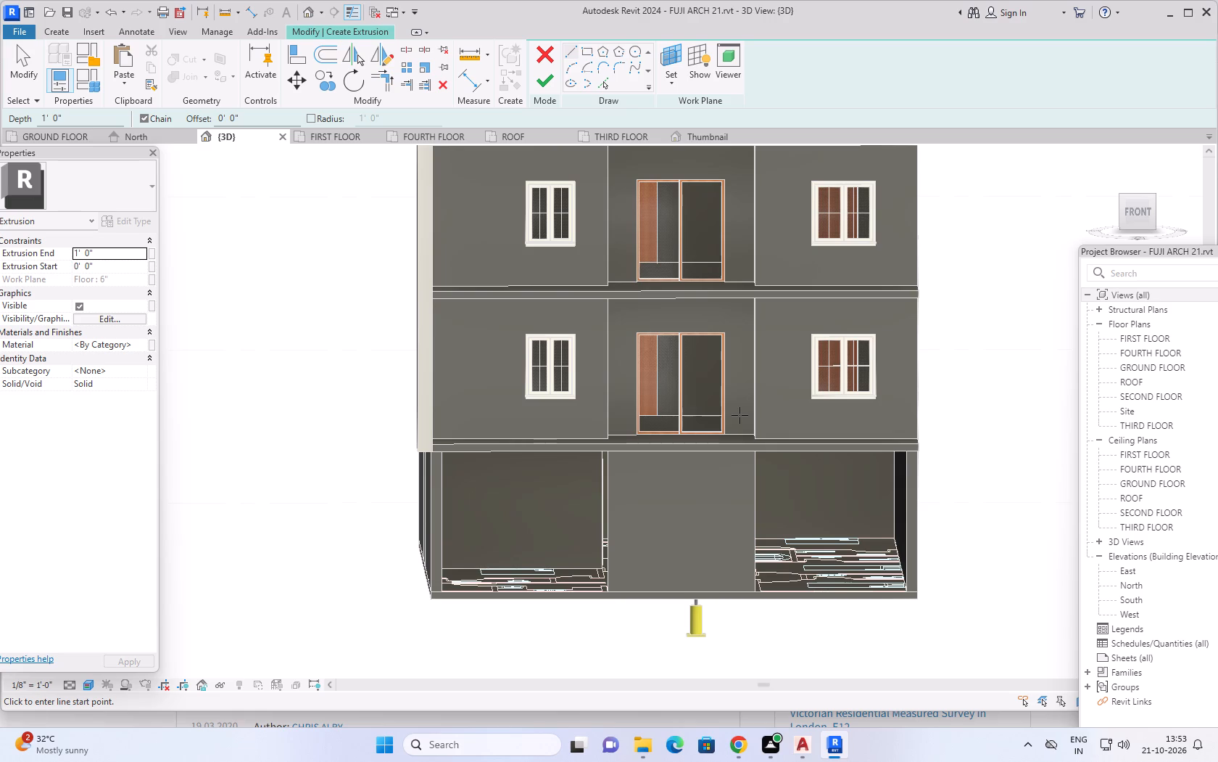
scroll(1022, 402, "down", 1)
middle_click_drag(1011, 362, 986, 374)
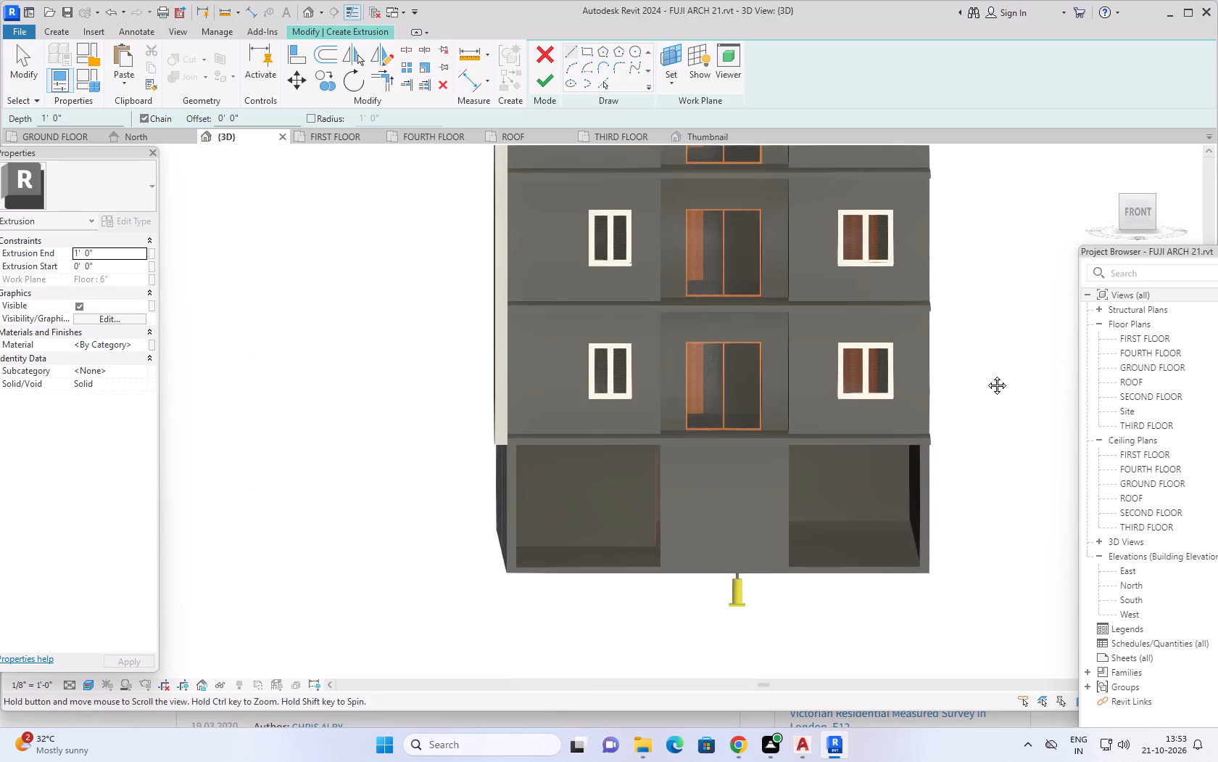
middle_click_drag(986, 374, 956, 390)
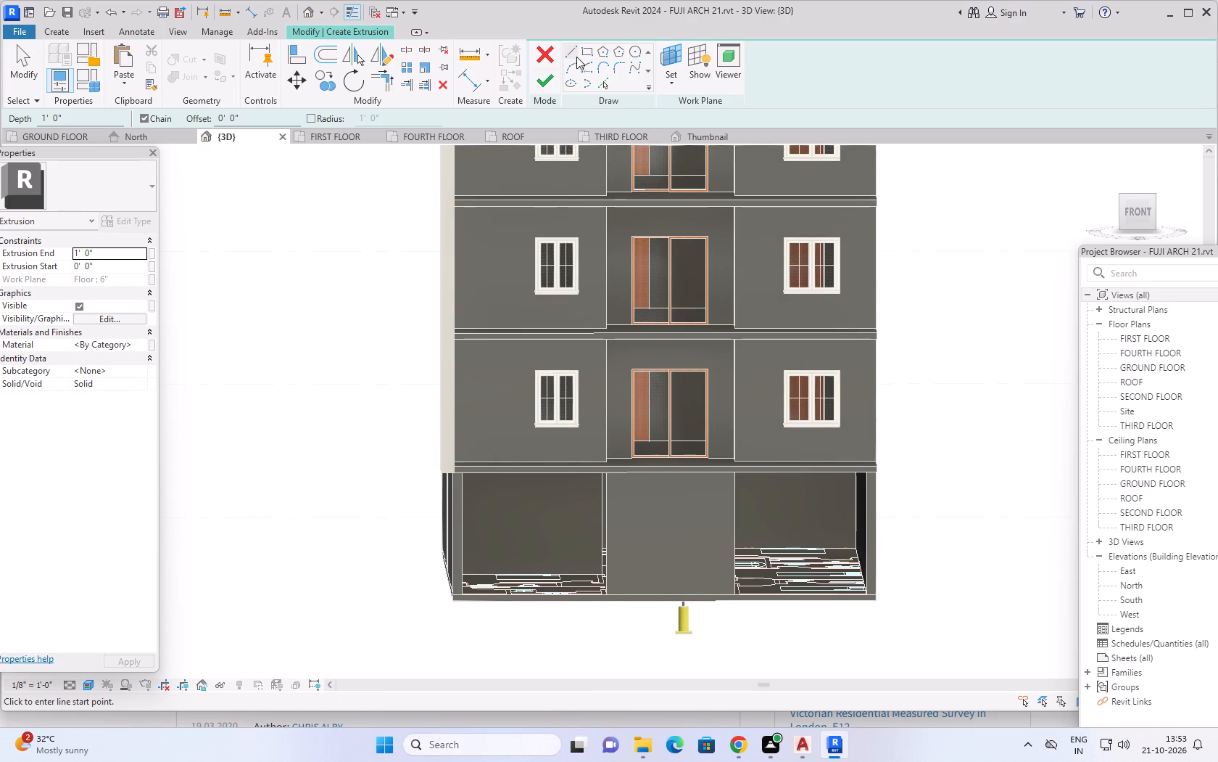
left_click(586, 52)
scroll(449, 470, "up", 3)
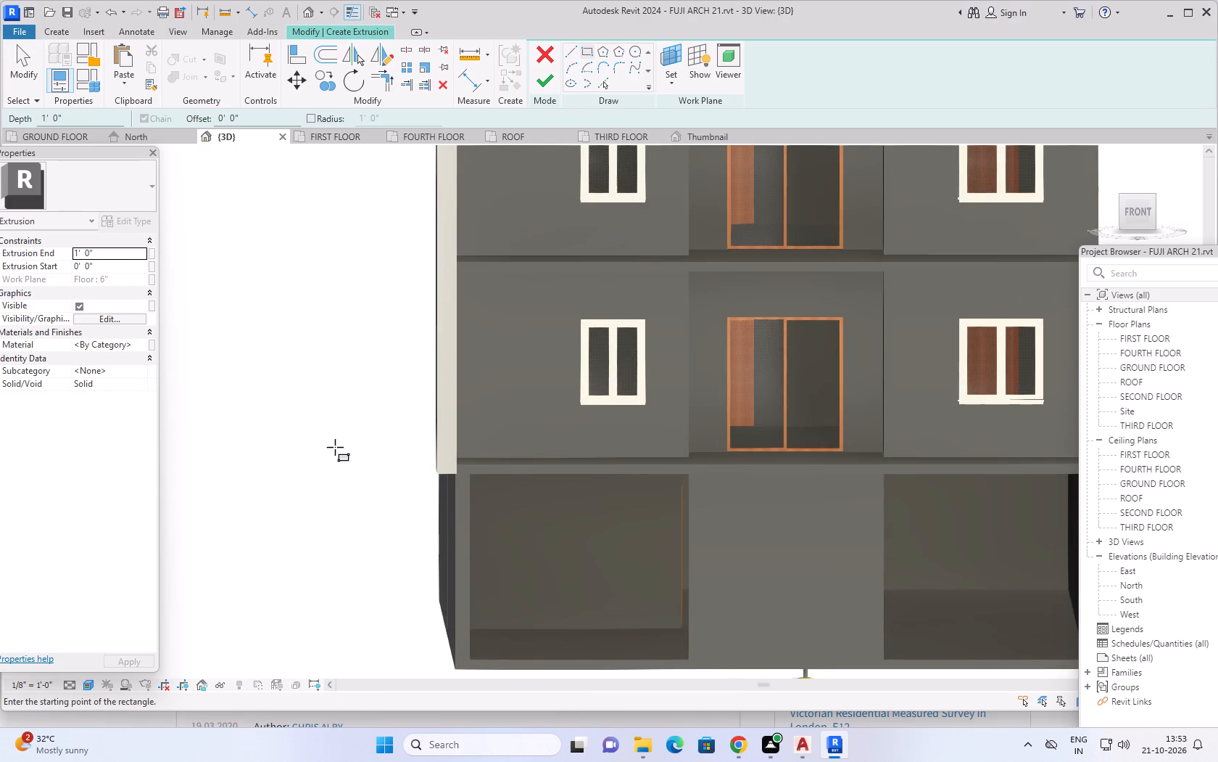
scroll(475, 475, "up", 5)
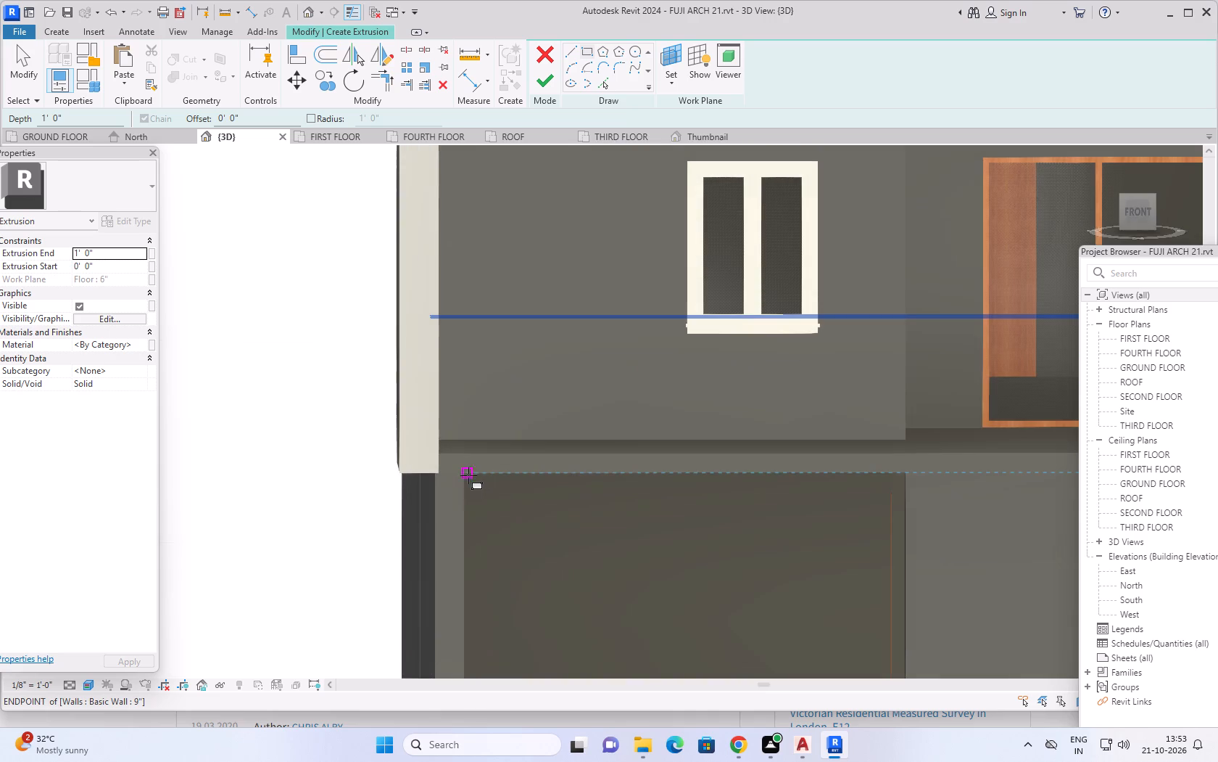
scroll(463, 474, "up", 3)
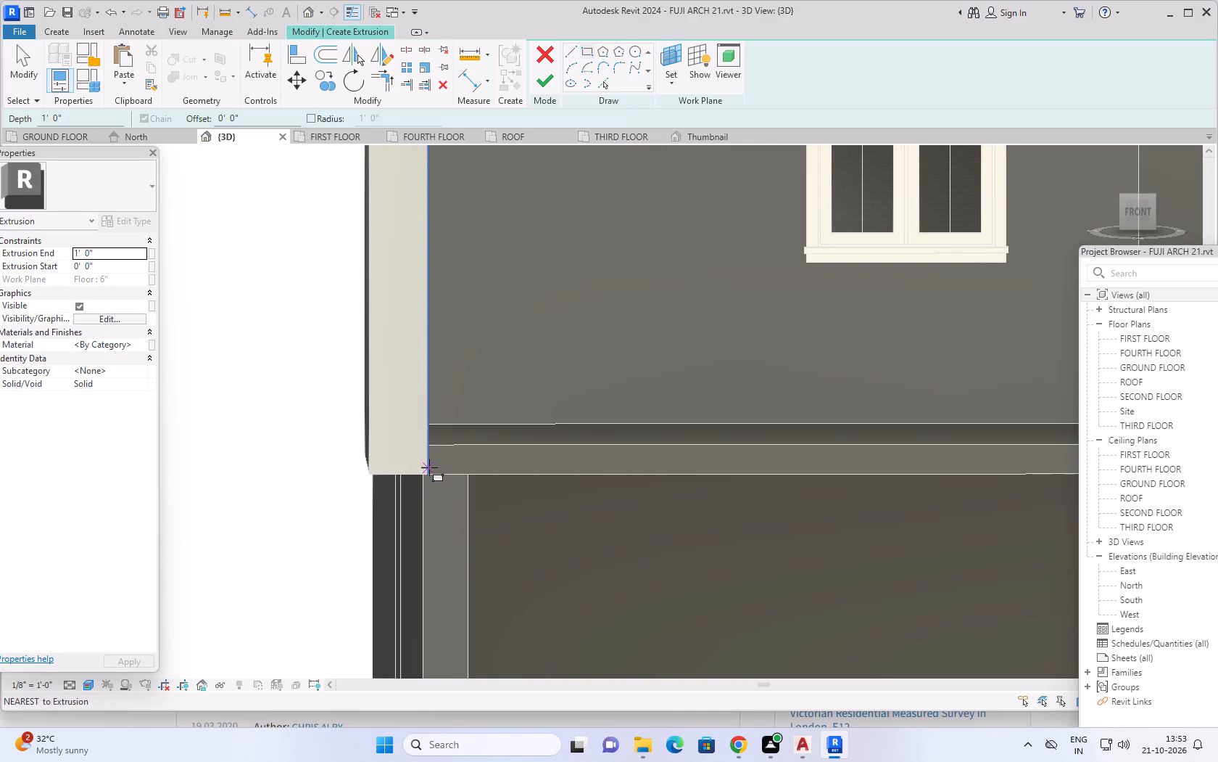
scroll(431, 467, "up", 1)
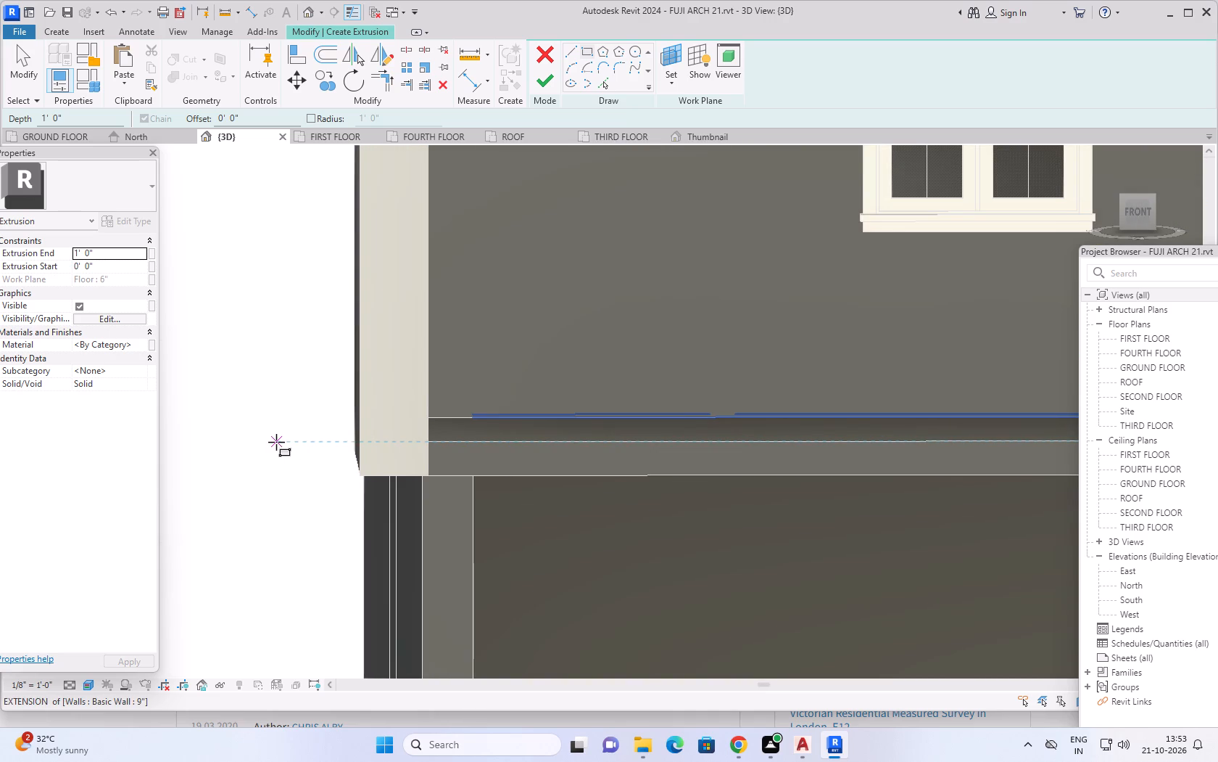
middle_click_drag(276, 436, 181, 464, "shift")
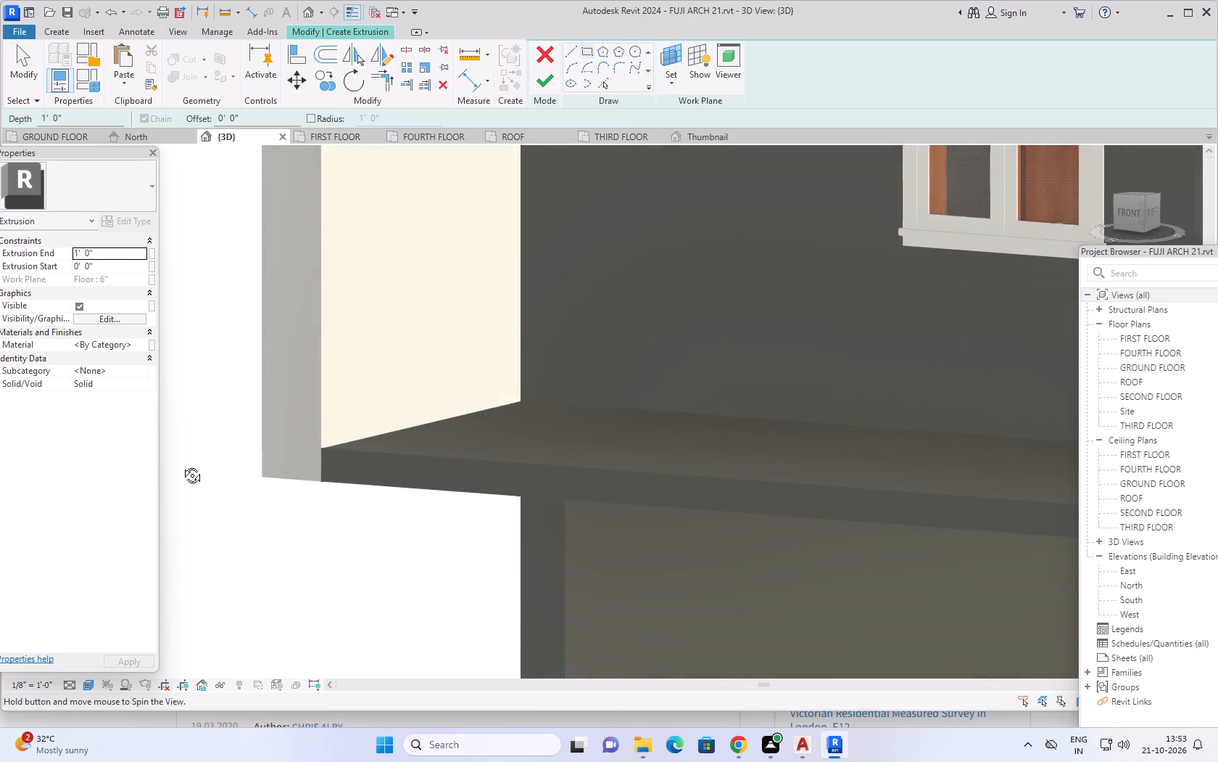
middle_click_drag(181, 464, 182, 464, "shift")
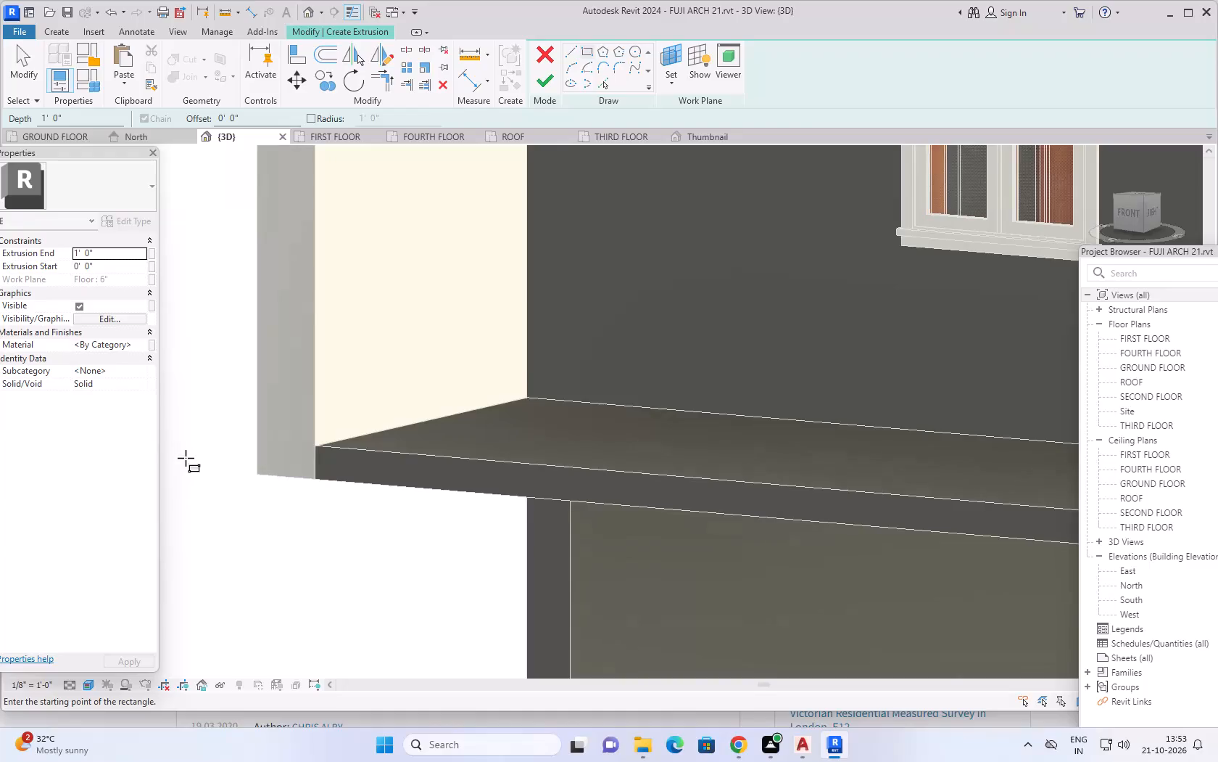
scroll(252, 445, "down", 1)
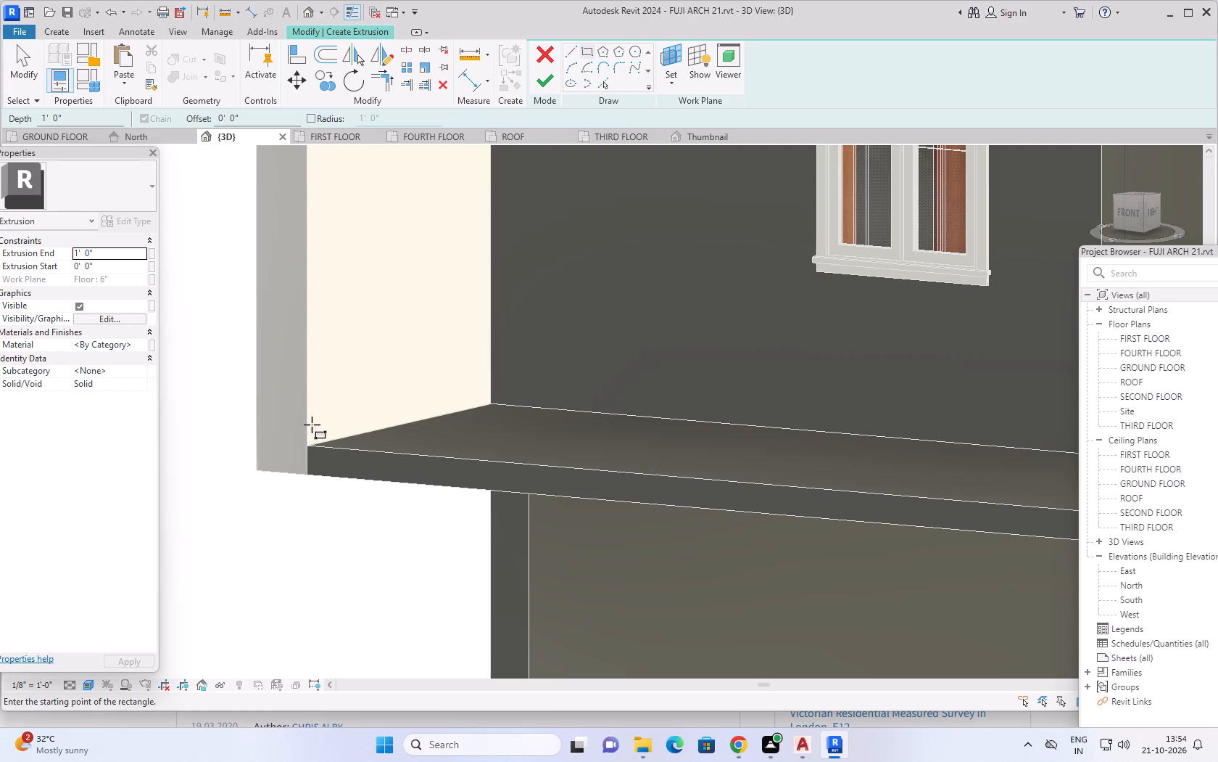
scroll(307, 474, "up", 2)
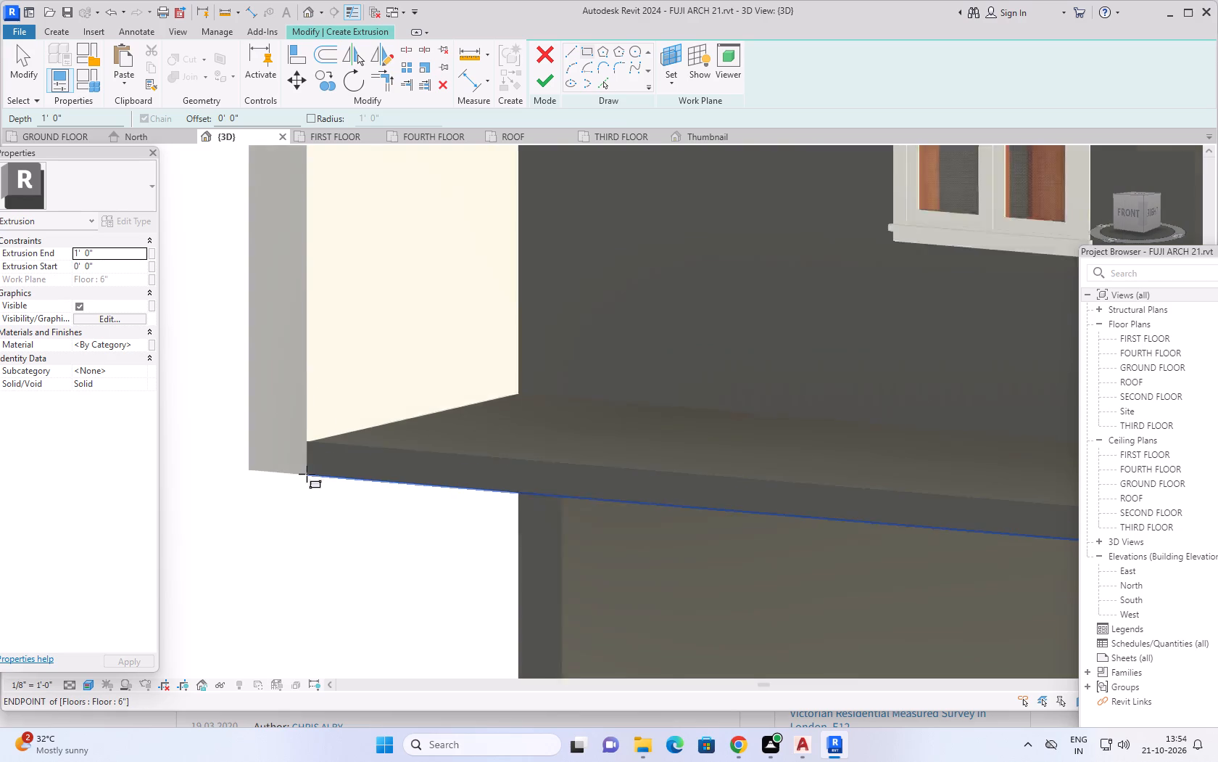
scroll(307, 474, "up", 3)
left_click(310, 472)
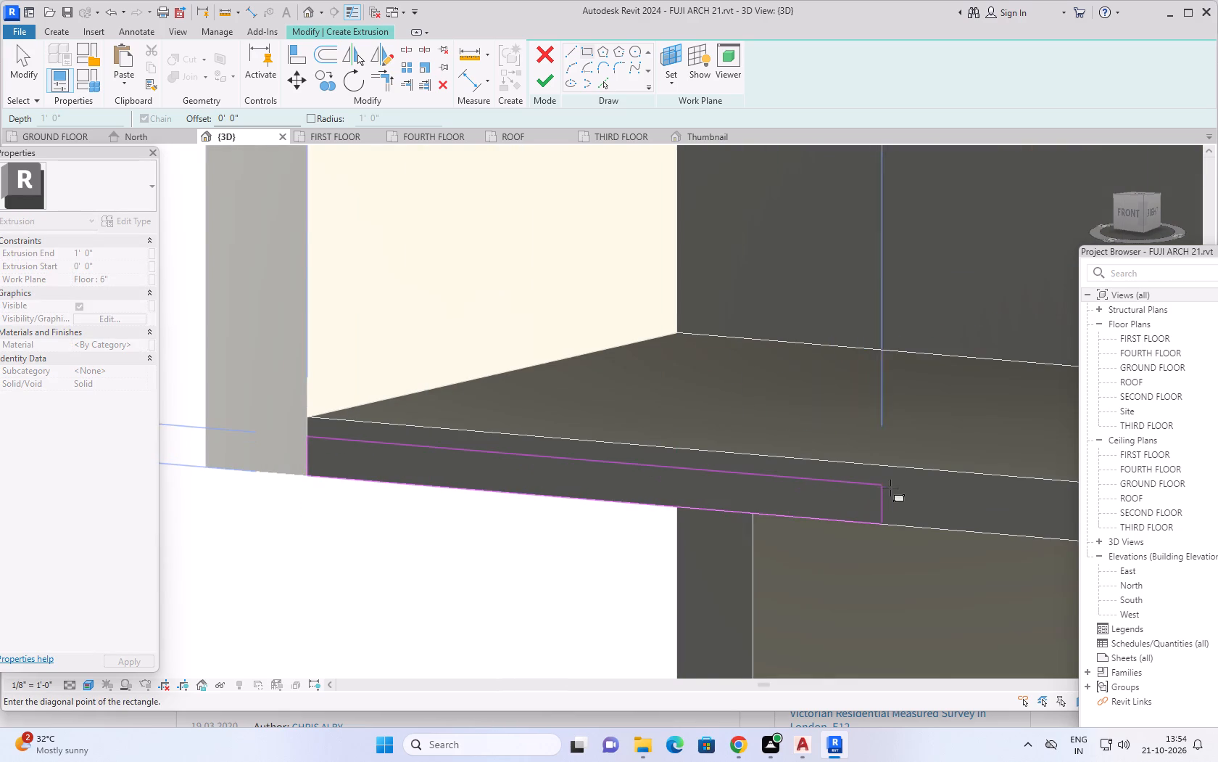
scroll(904, 492, "down", 3)
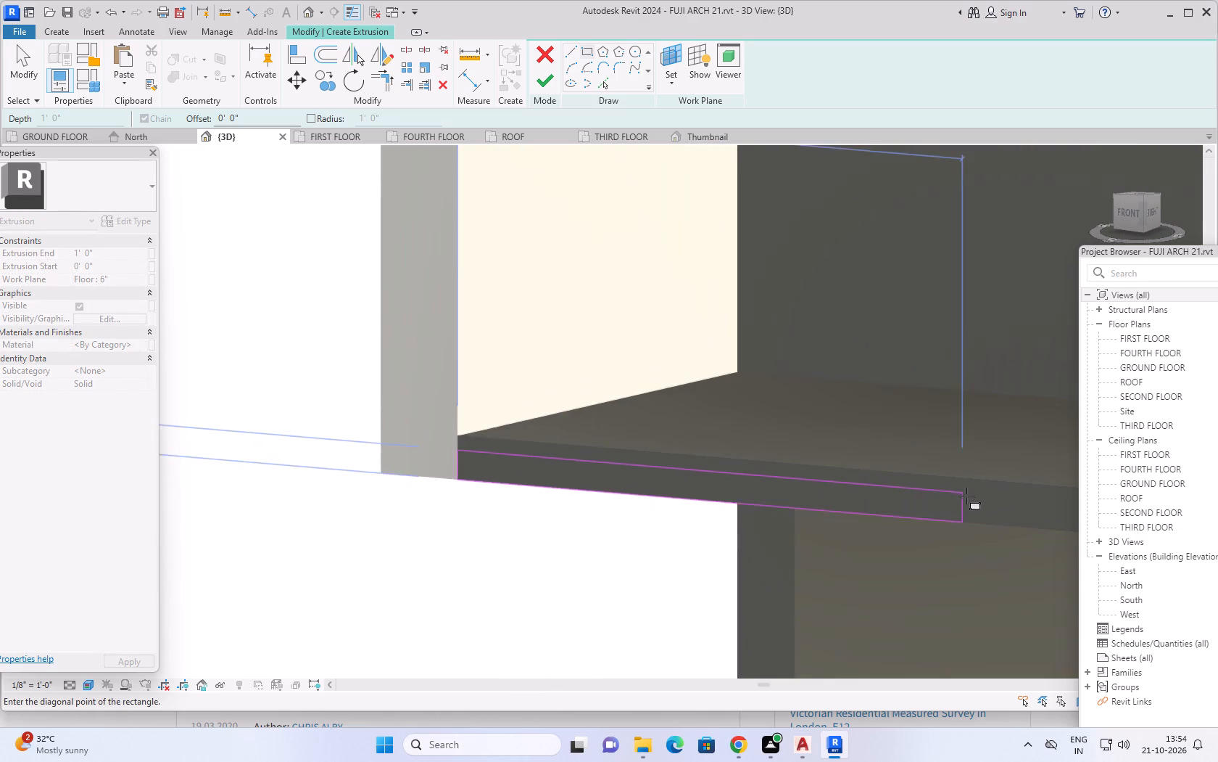
scroll(971, 496, "down", 5)
middle_click_drag(1008, 494, 991, 496)
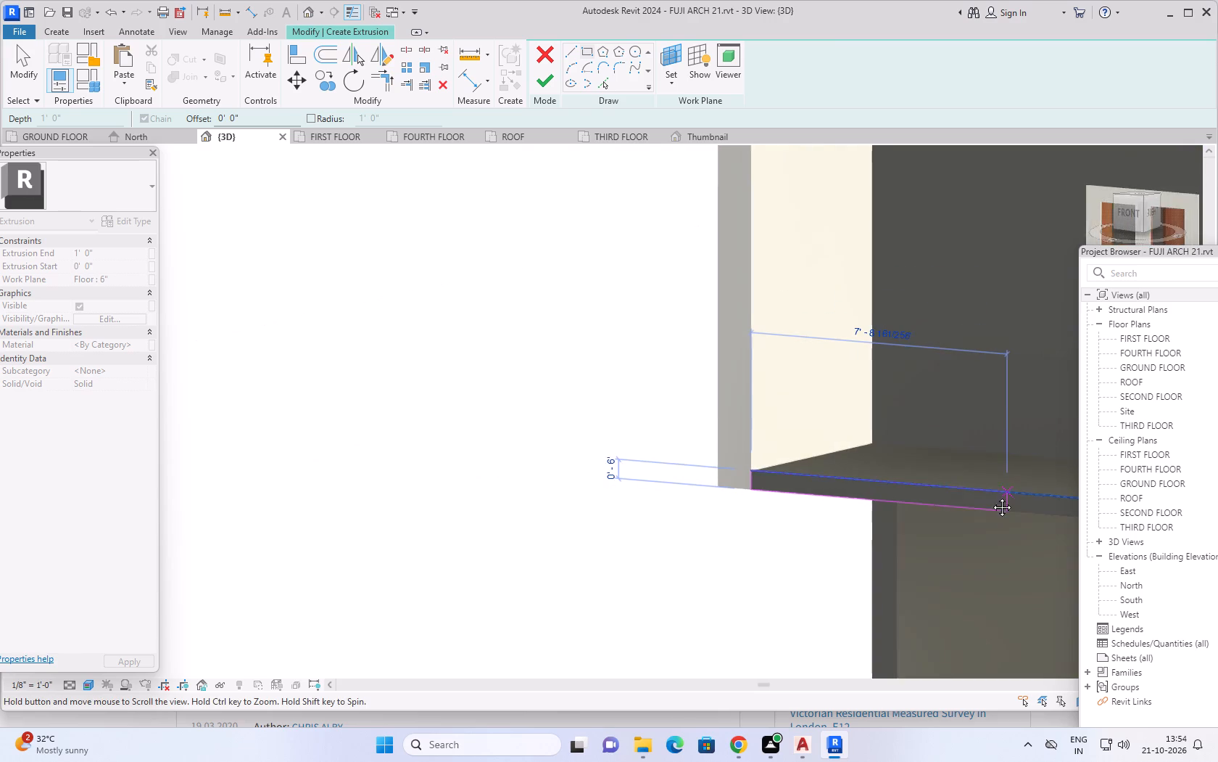
middle_click_drag(991, 496, 438, 441)
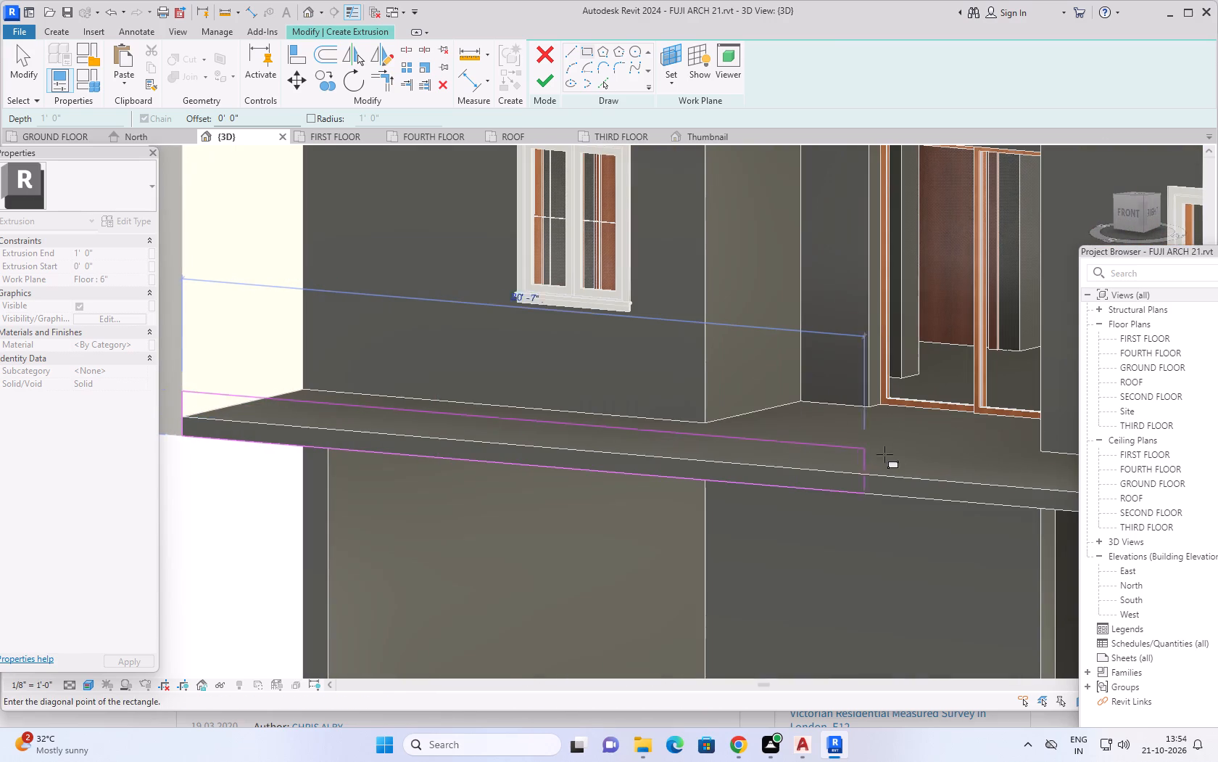
scroll(903, 465, "down", 3)
scroll(965, 478, "down", 2)
middle_click_drag(989, 478, 809, 477)
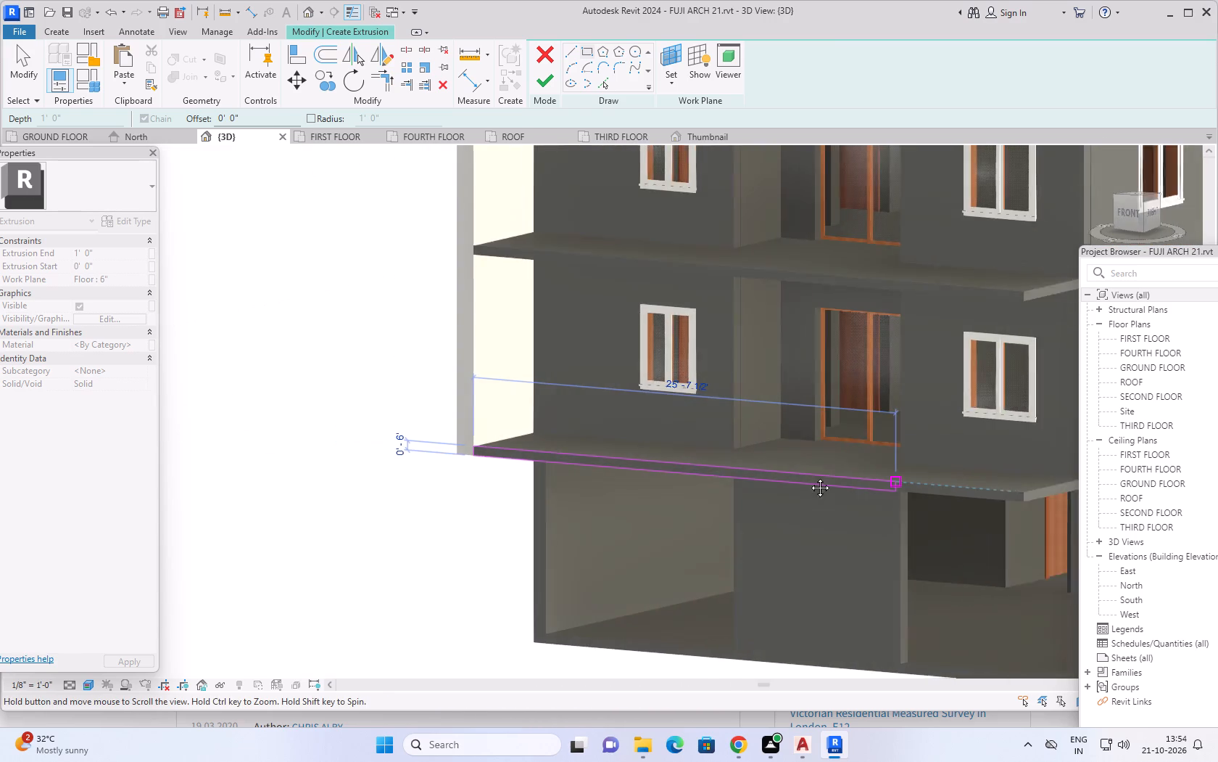
middle_click_drag(809, 477, 663, 456)
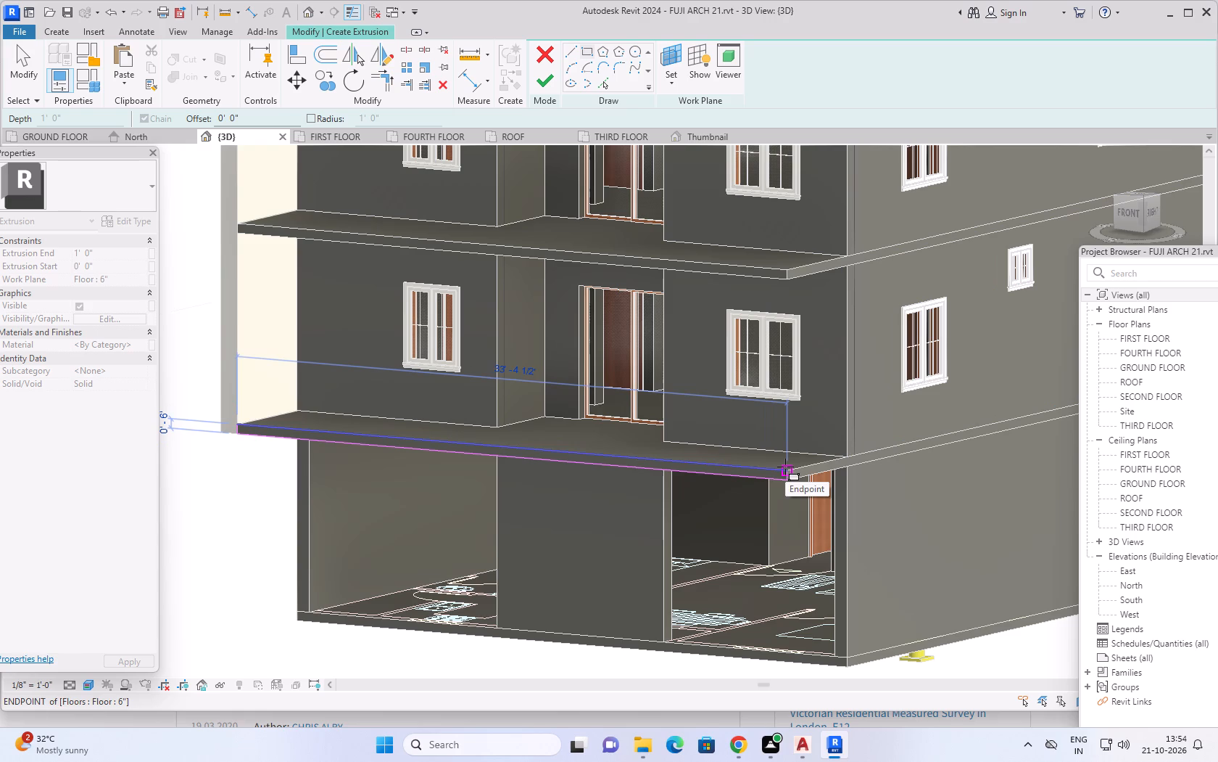
middle_click_drag(785, 467, 877, 435, "shift")
middle_click_drag(877, 435, 932, 557)
middle_click(929, 559)
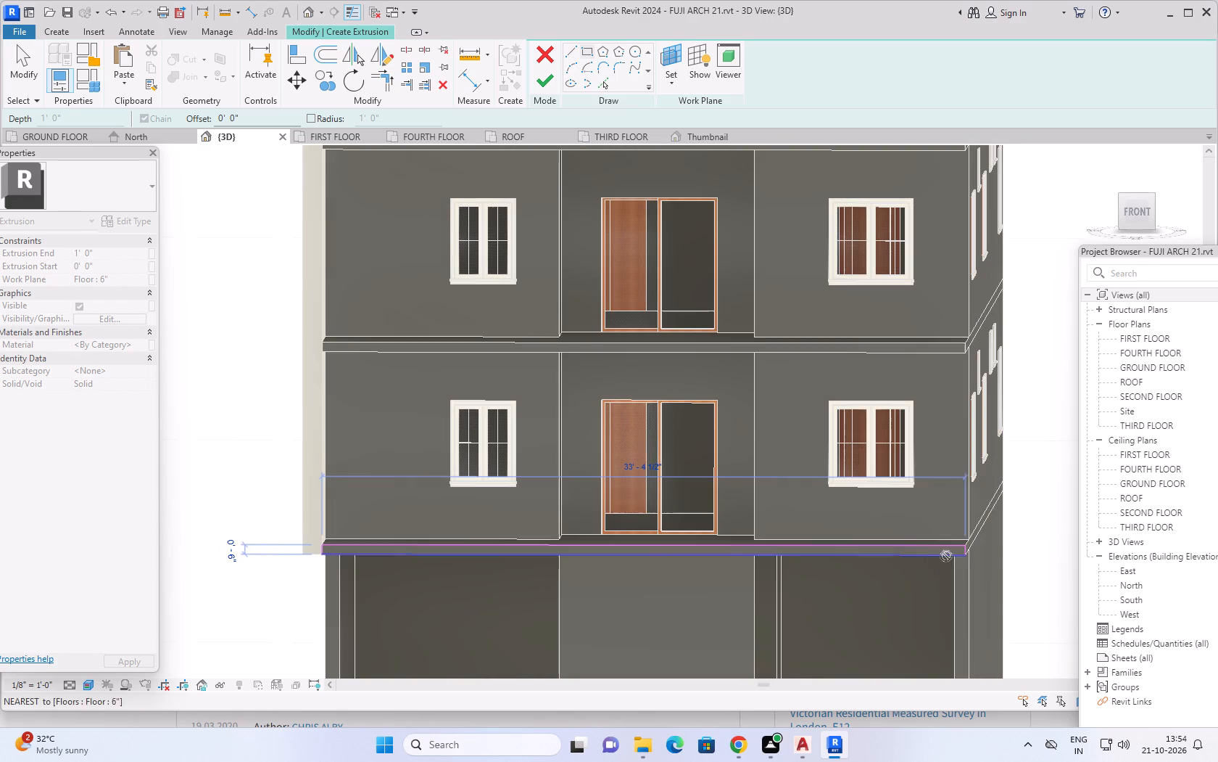
scroll(961, 538, "up", 1)
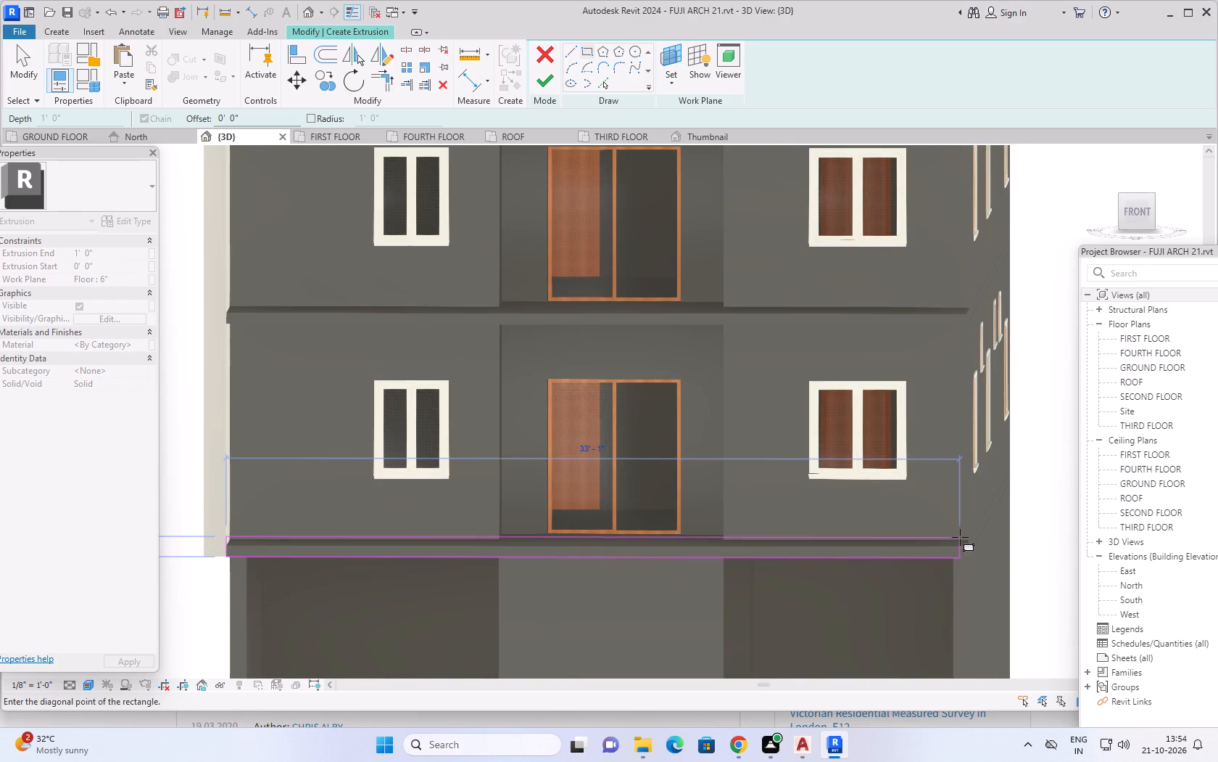
middle_click_drag(960, 537, 980, 538, "shift")
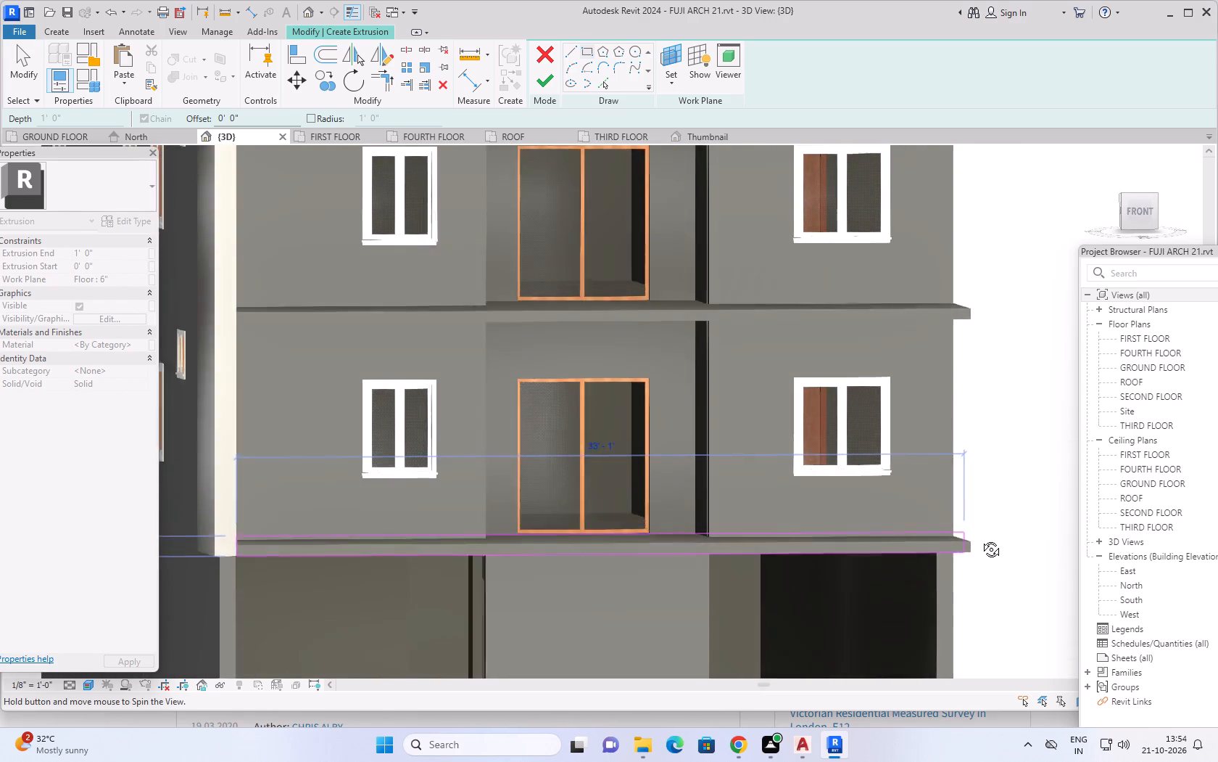
middle_click_drag(980, 538, 946, 547, "shift")
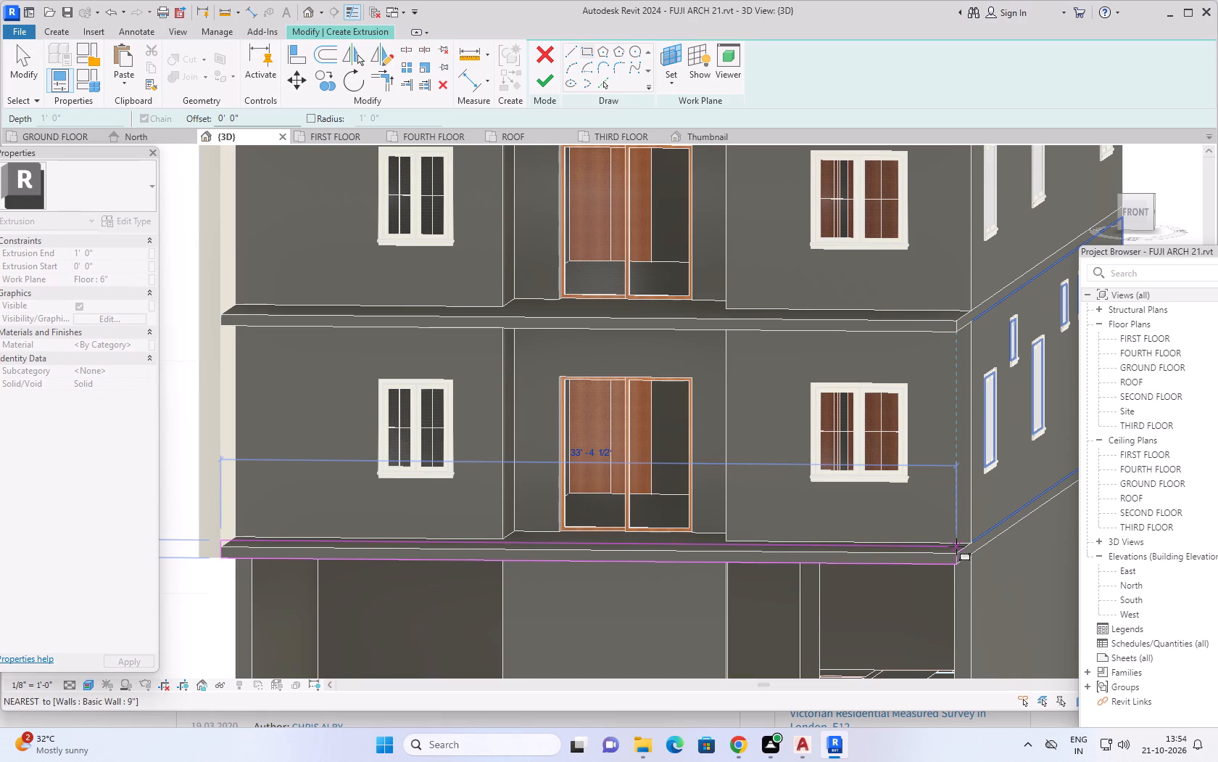
Place the rectangle's opposite corner just above the lowest slab's far end, making the sketch about 10" high.
scroll(953, 550, "up", 10)
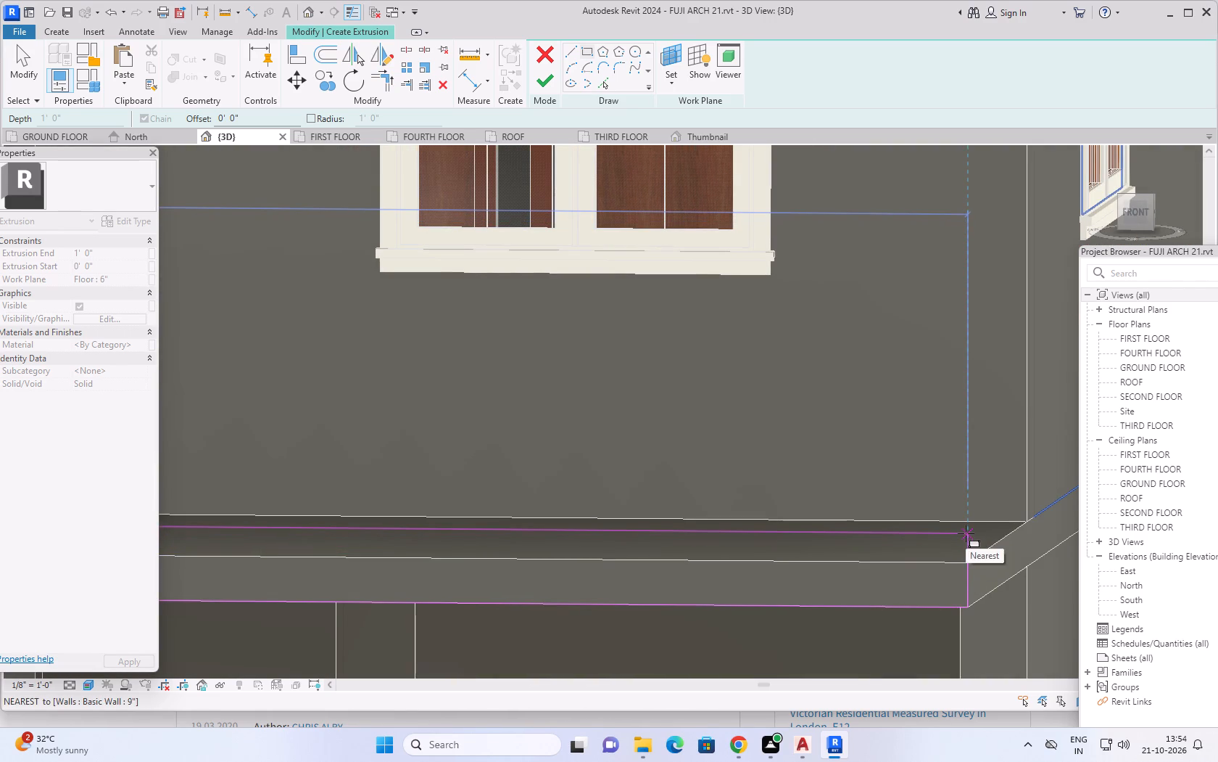
scroll(966, 533, "down", 2)
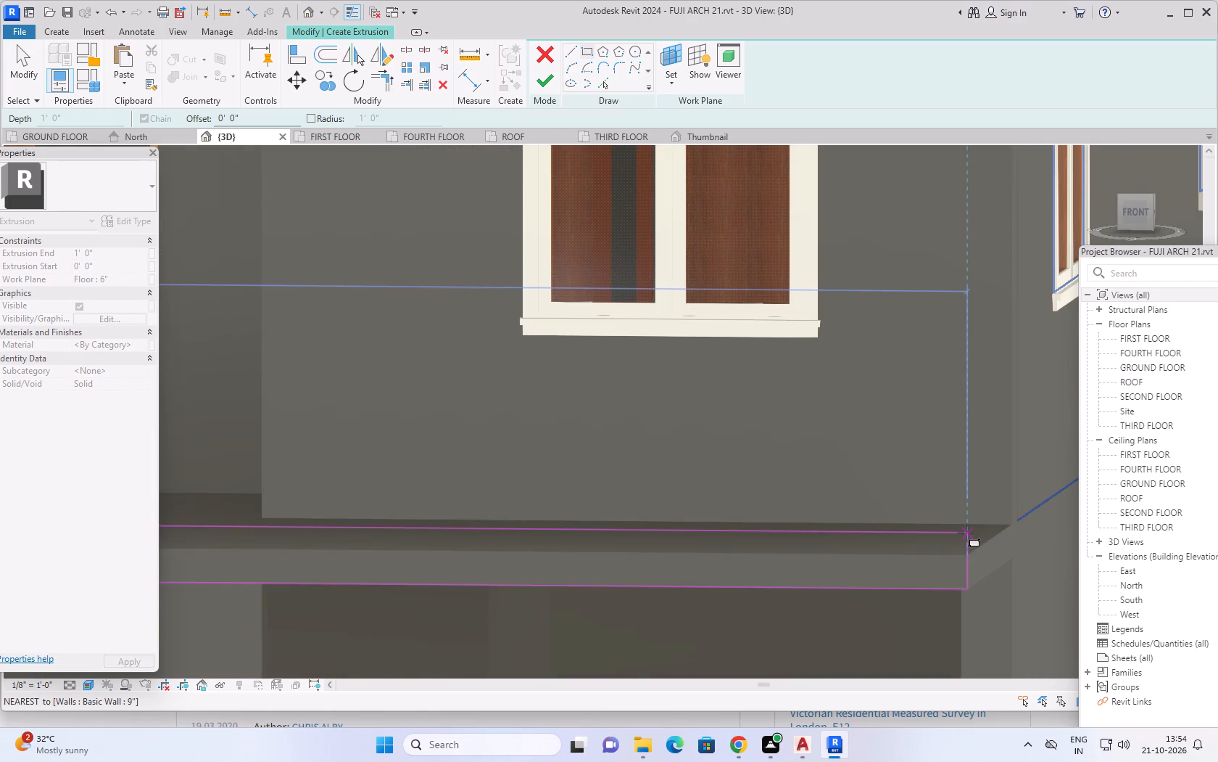
left_click(966, 533)
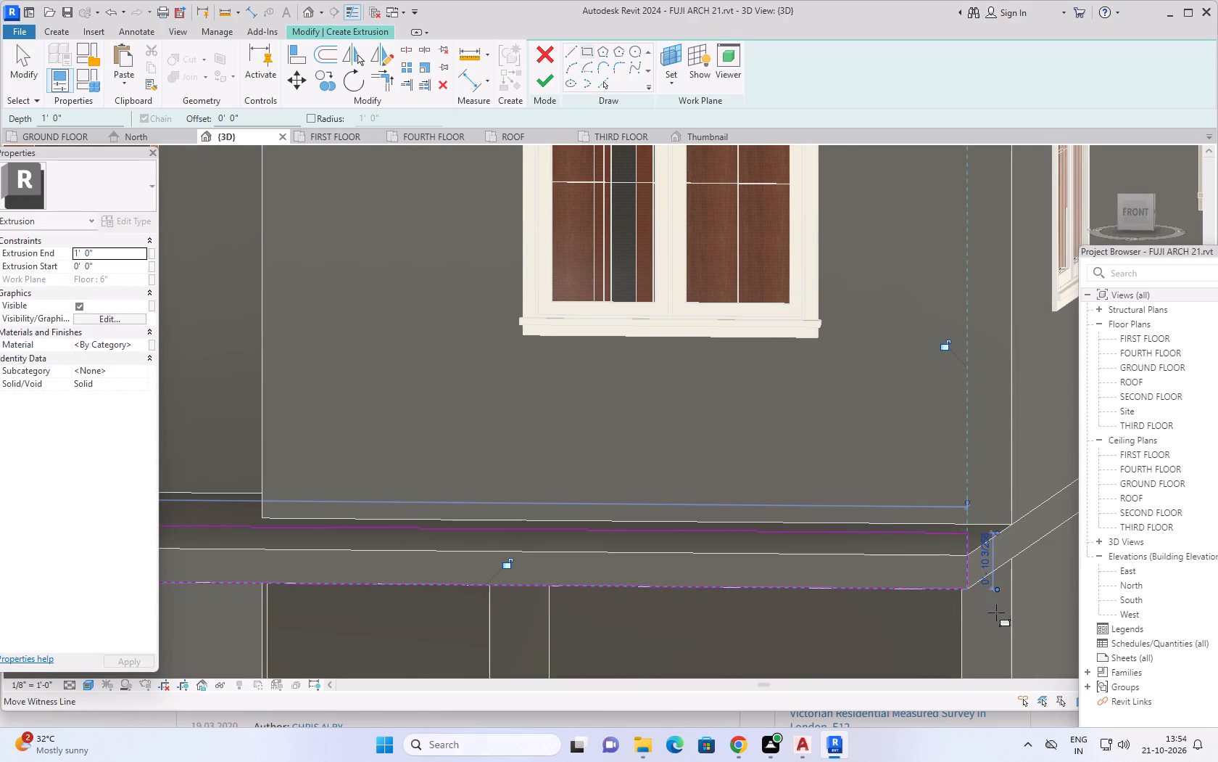
key("Escape")
key("Escape")
key("Escape")
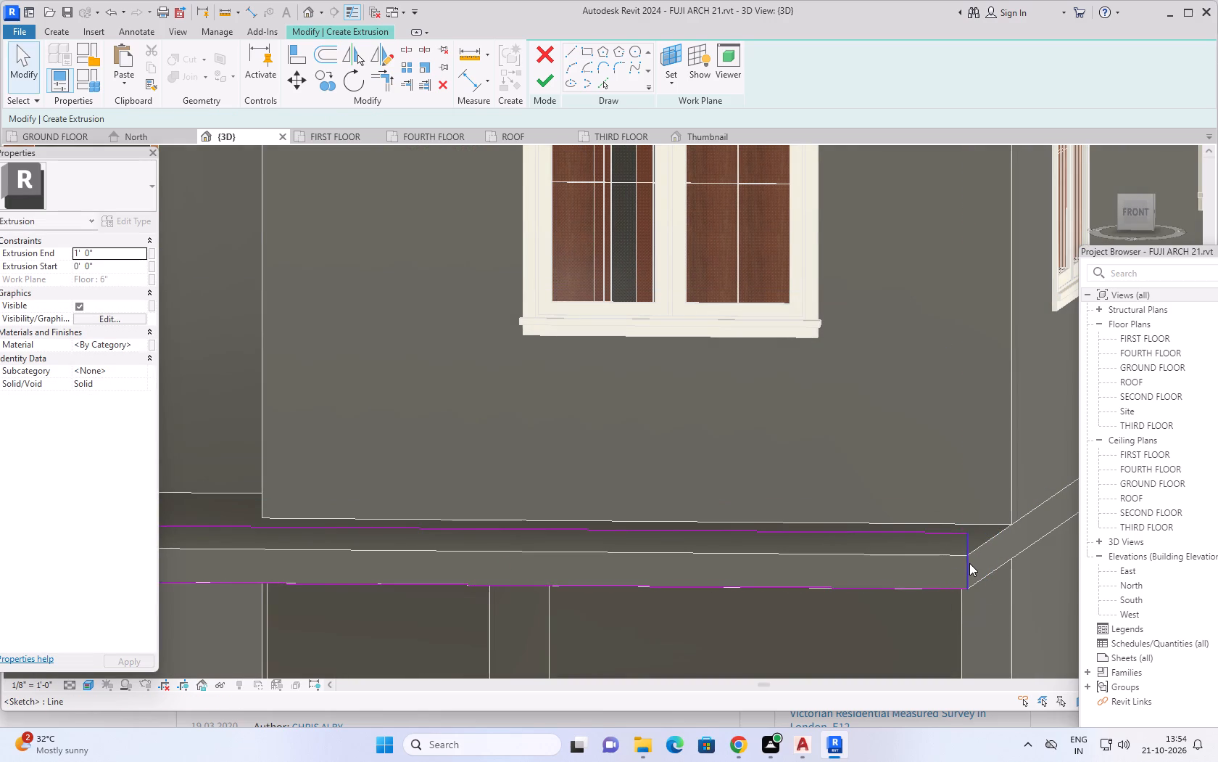
Set the rectangle's height to 1' by moving its upper edge relative to the slab's bottom edge.
left_click(935, 588)
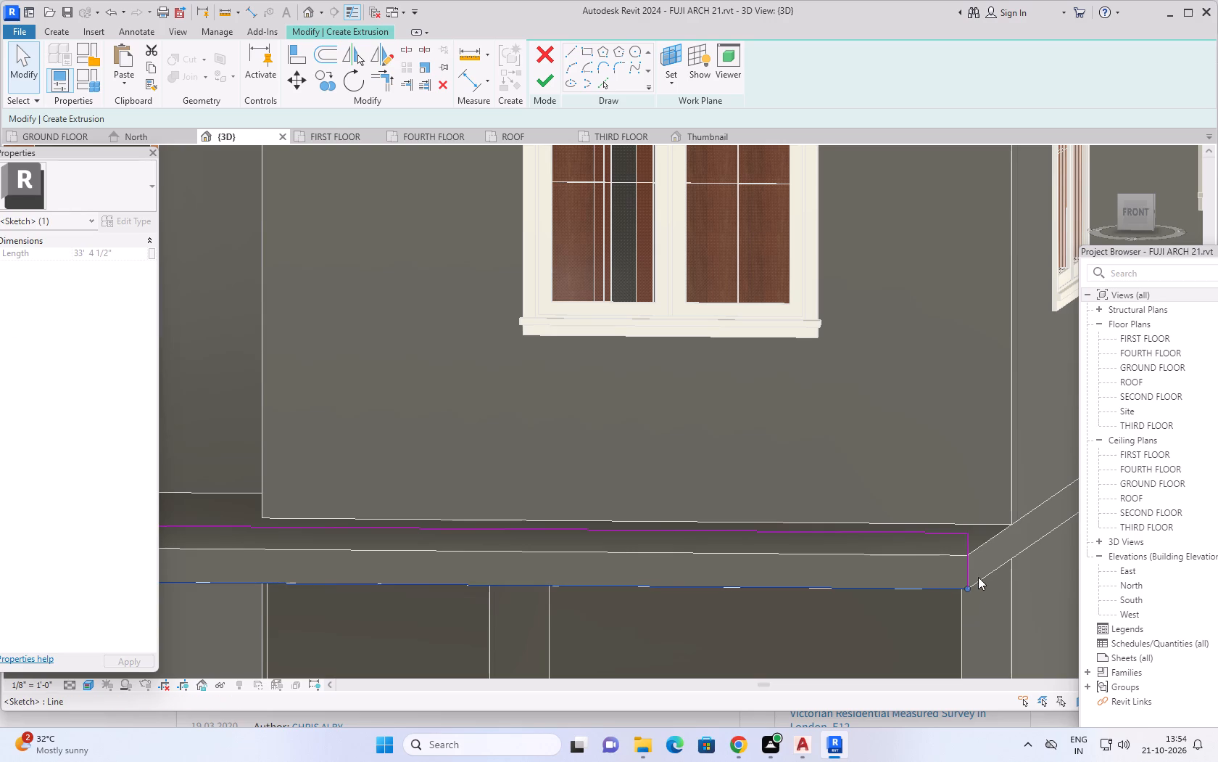
scroll(989, 576, "down", 1)
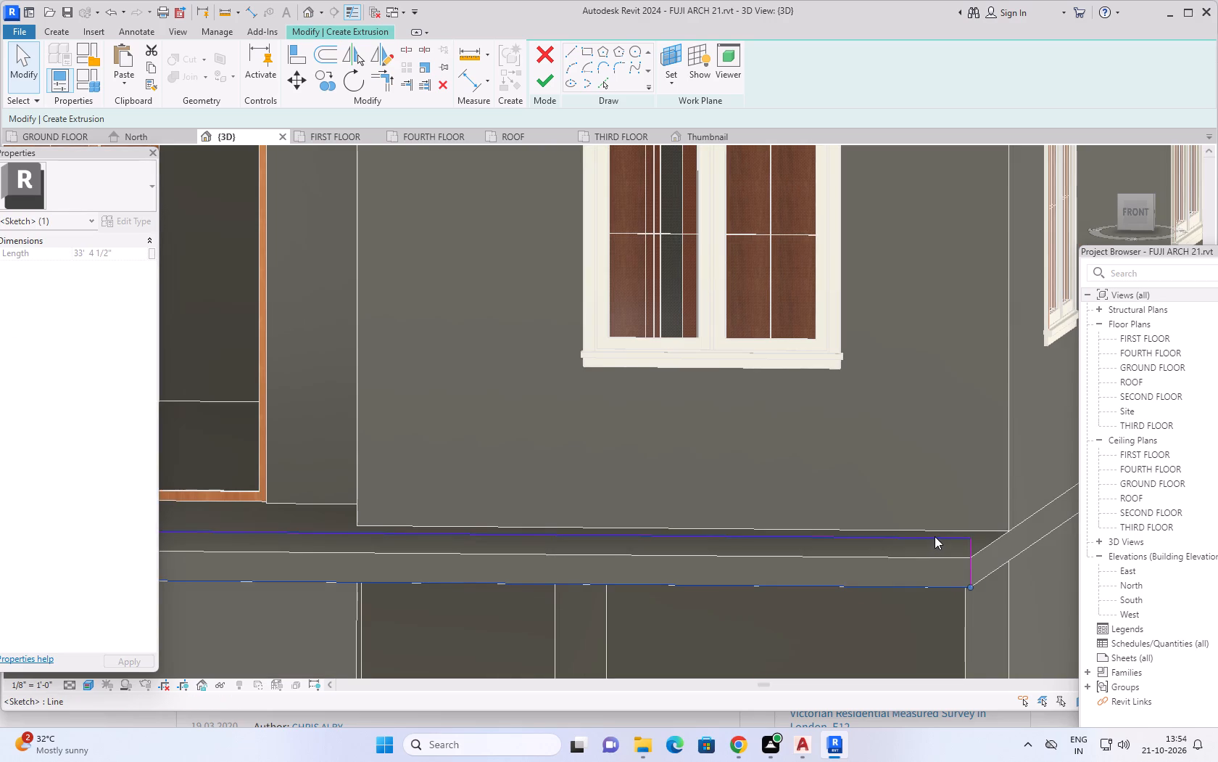
left_click(935, 536)
scroll(986, 568, "up", 4)
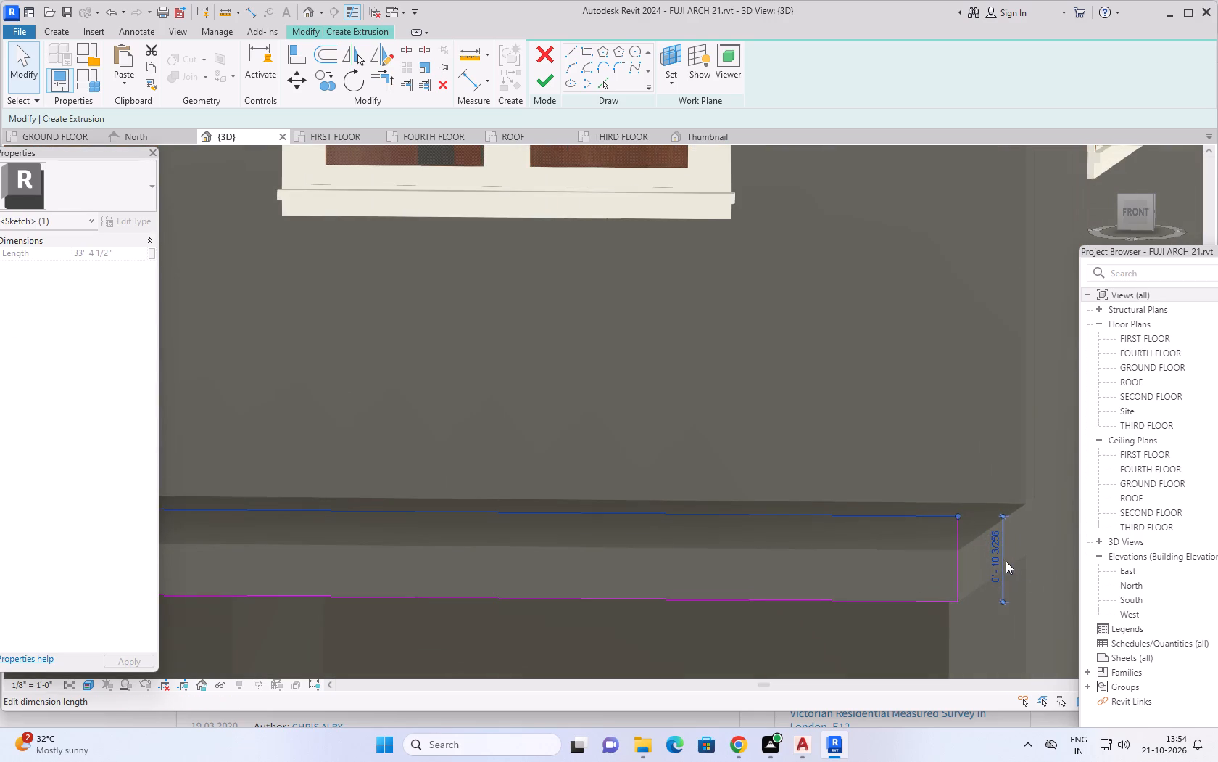
left_click(991, 560)
type("1'")
key("Return")
Finish the sketch as a 1' 0" deep extrusion along the lowest slab's front face.
scroll(1006, 553, "down", 2)
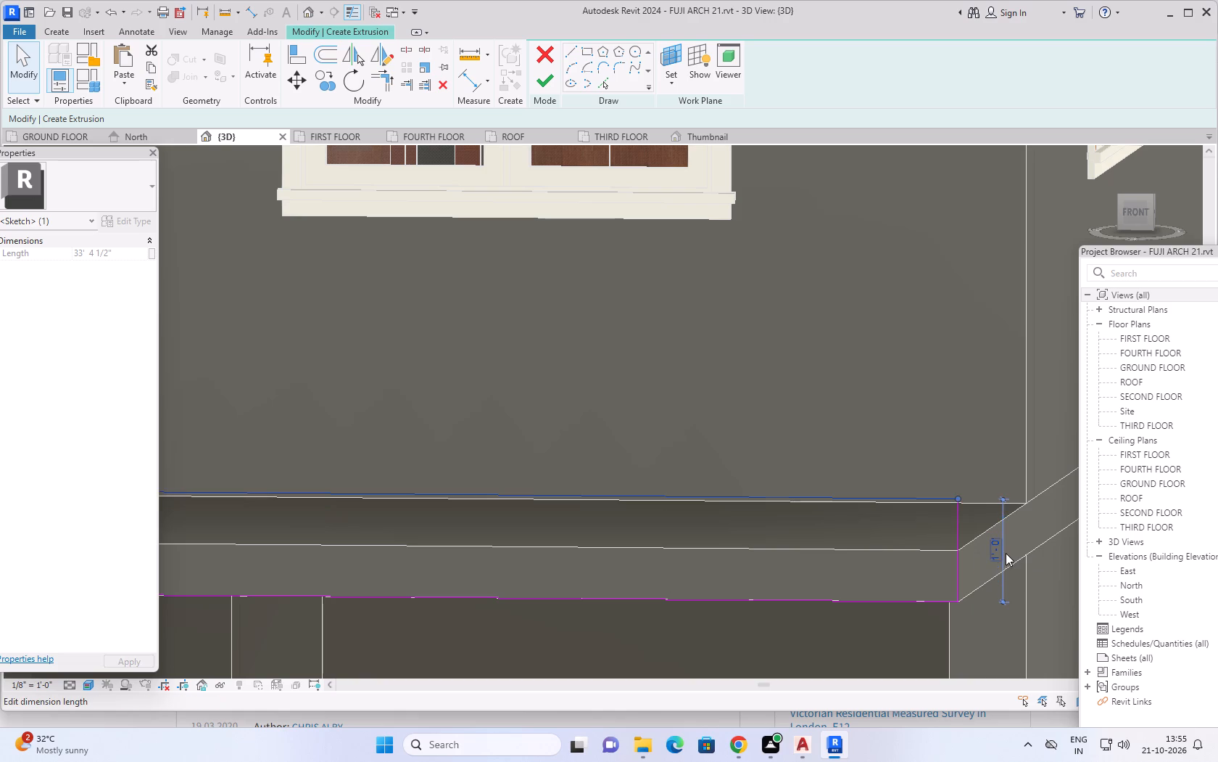
scroll(1006, 553, "down", 4)
scroll(898, 568, "down", 3)
scroll(758, 579, "down", 3)
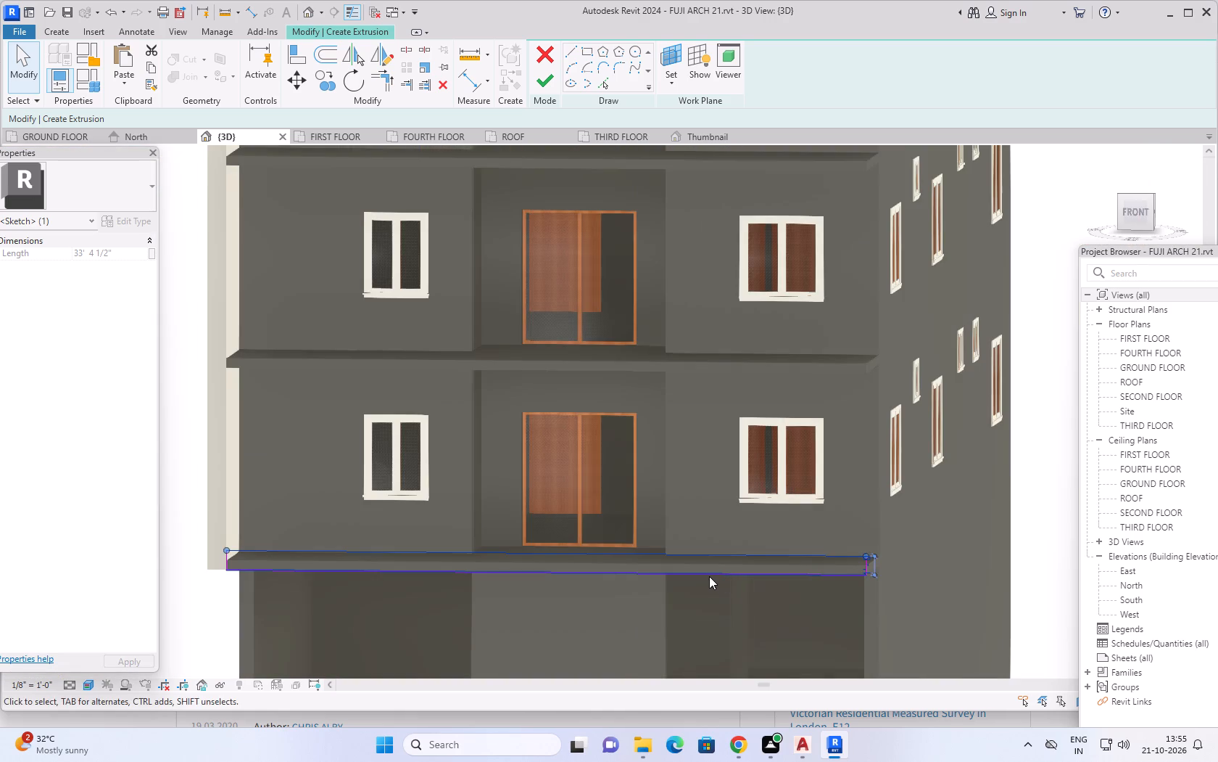
scroll(702, 569, "down", 1)
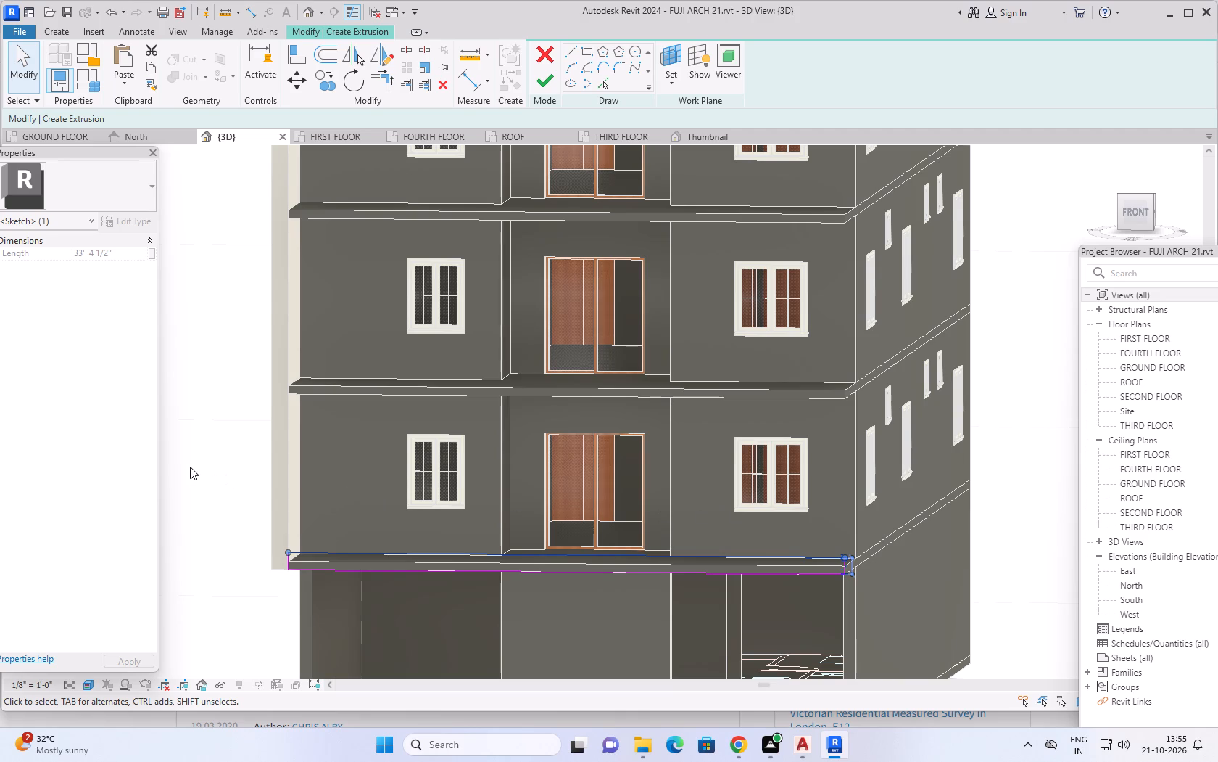
middle_click_drag(197, 464, 491, 500, "shift")
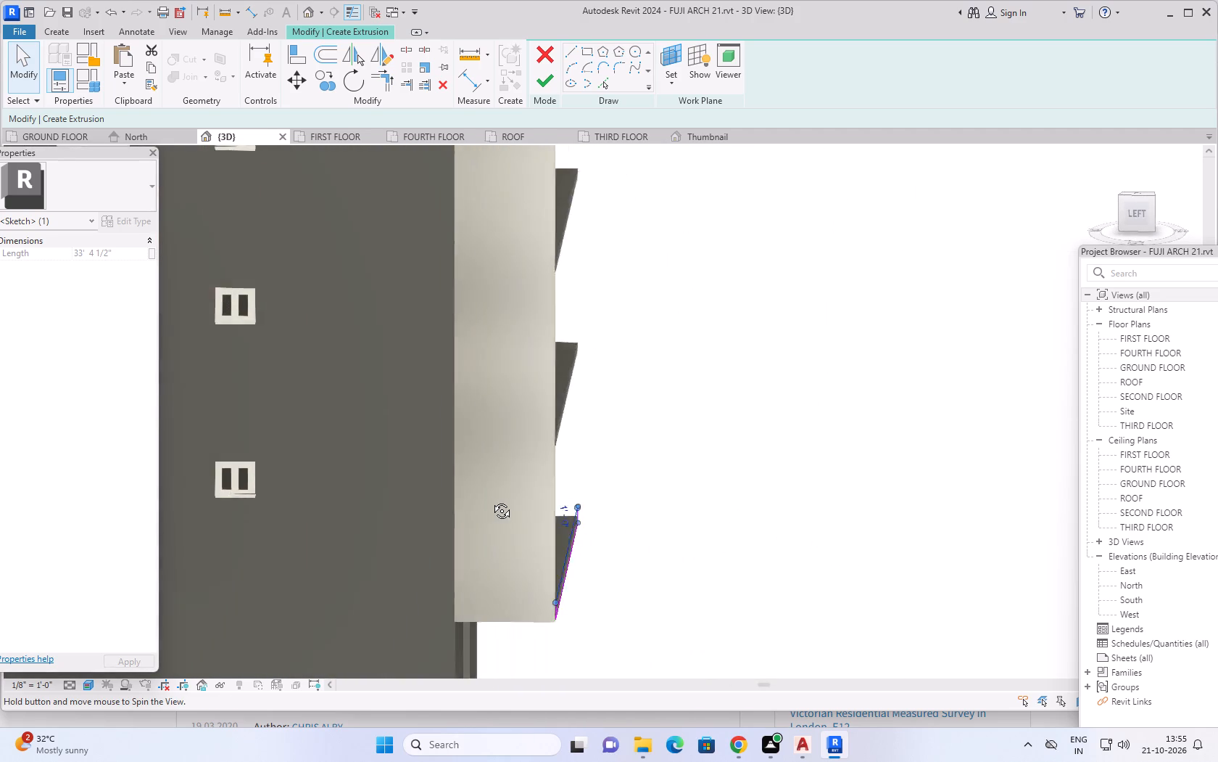
middle_click_drag(491, 500, 270, 510, "shift")
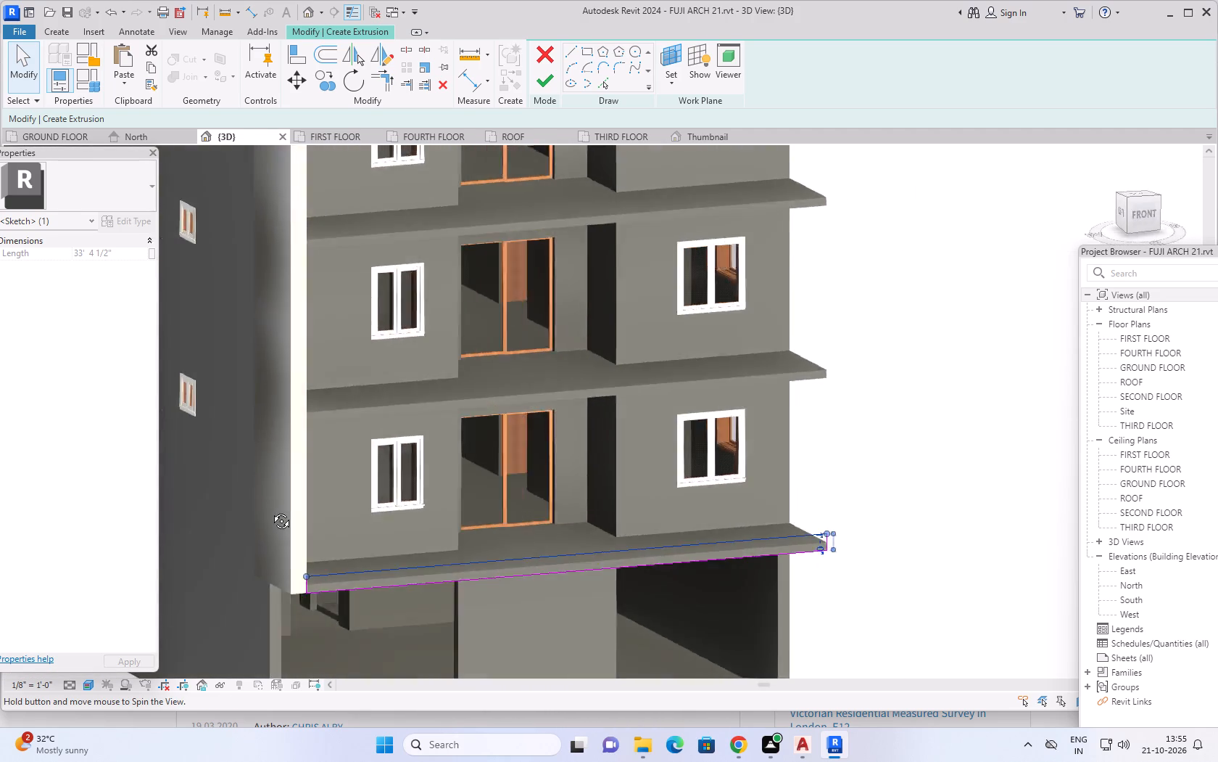
middle_click_drag(270, 510, 182, 456, "shift")
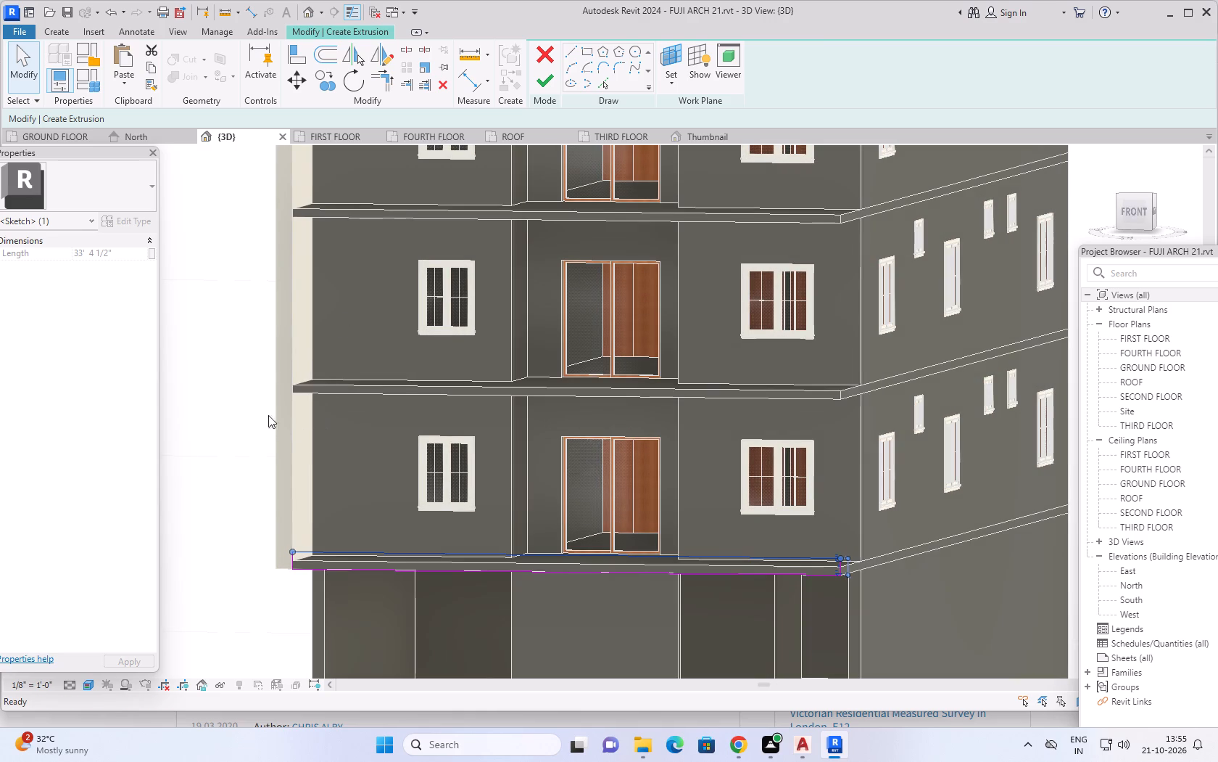
left_click(553, 79)
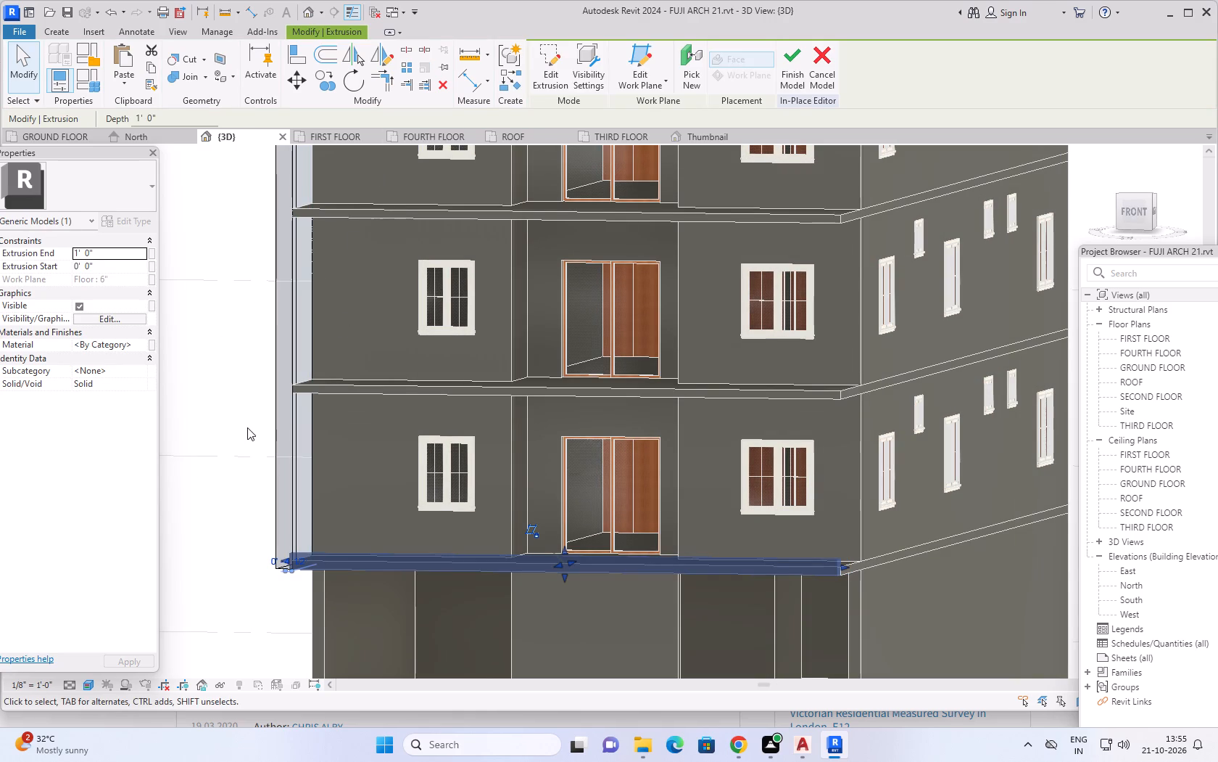
left_click(239, 364)
Edit the vertical side panel's extrusion sketch, aligning its front edge with the outer face of the new slab-front extrusion.
scroll(299, 445, "down", 1)
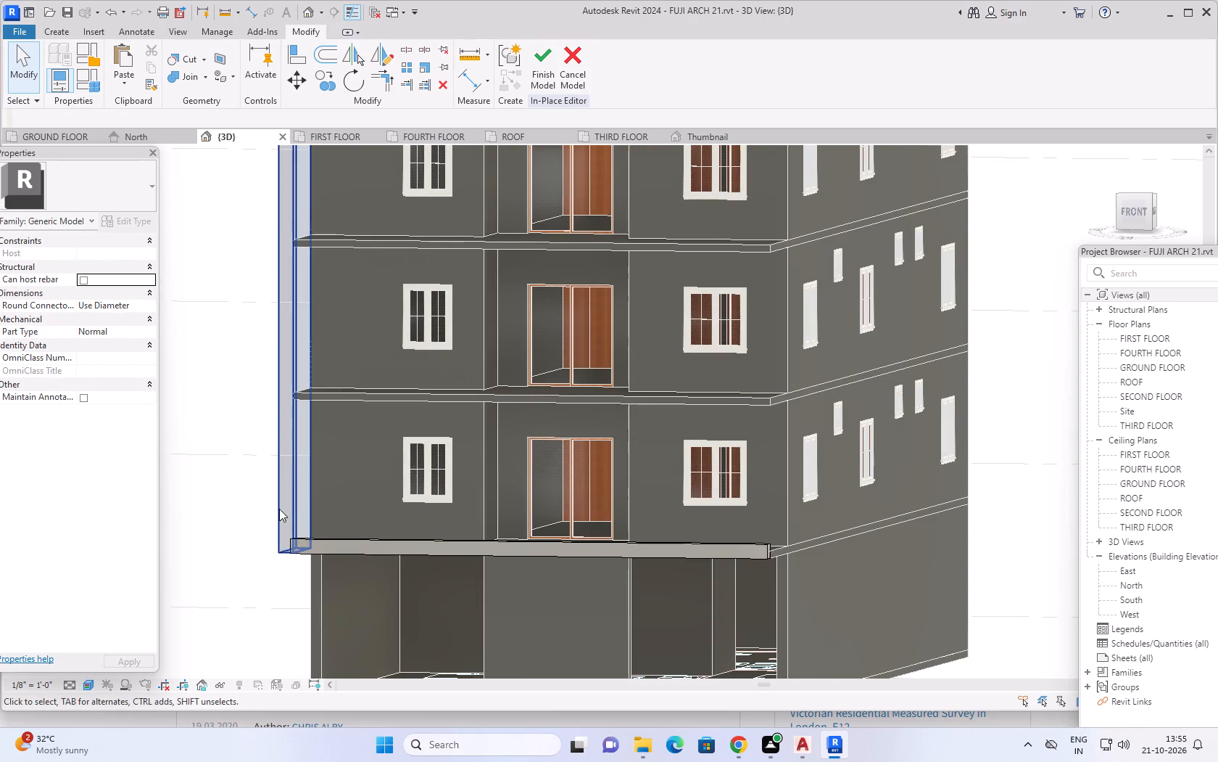
middle_click_drag(246, 472, 302, 485, "shift")
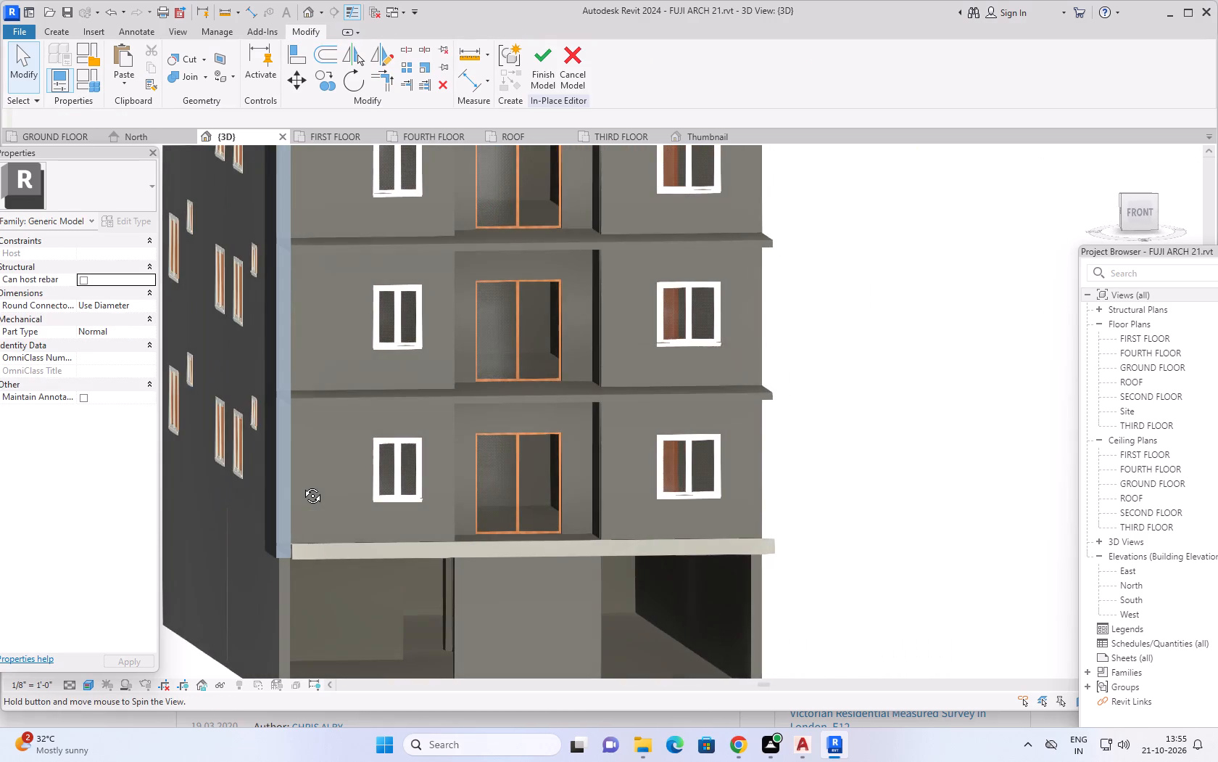
middle_click_drag(302, 485, 534, 515, "shift")
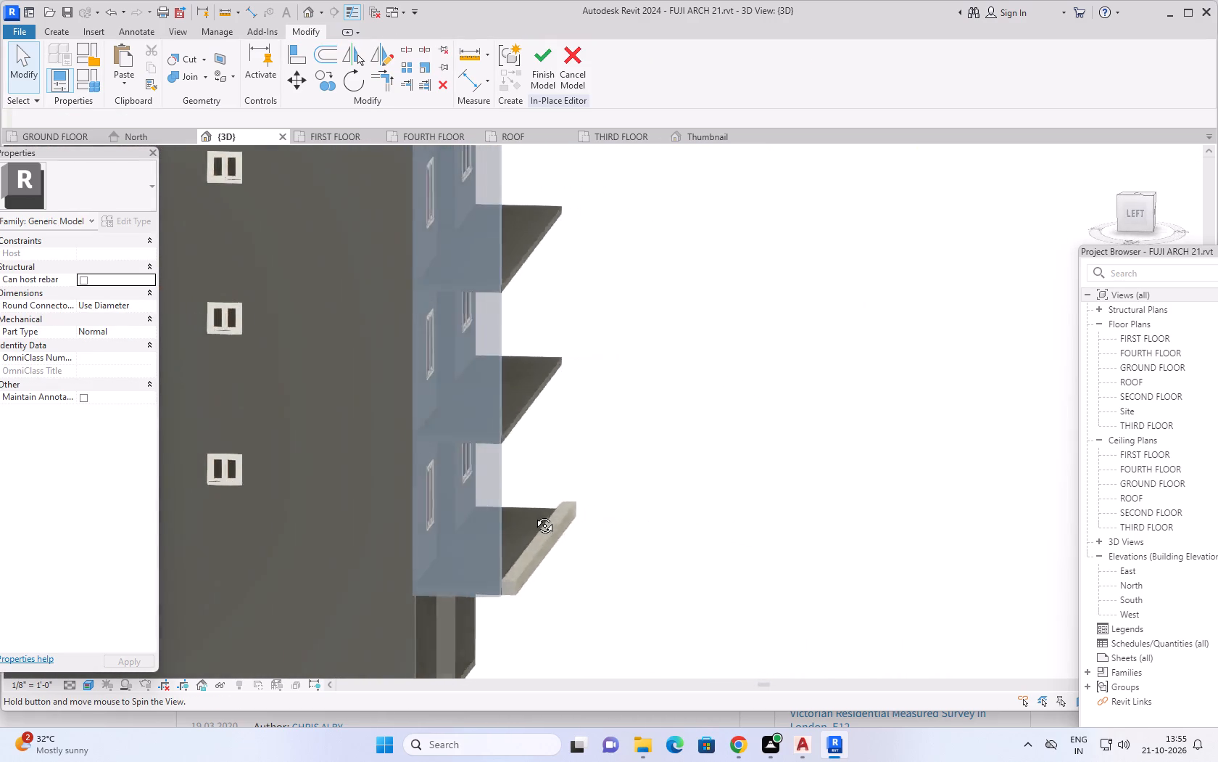
middle_click_drag(534, 515, 531, 521, "shift")
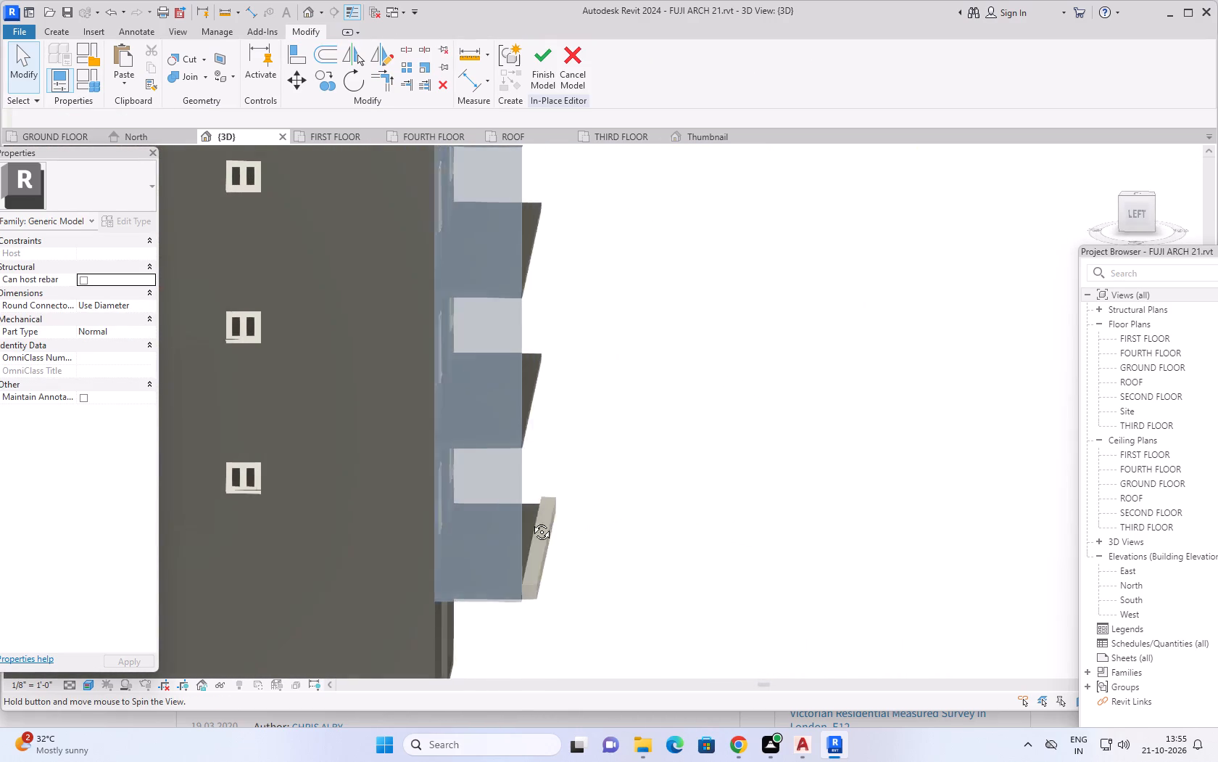
middle_click_drag(531, 521, 377, 522, "shift")
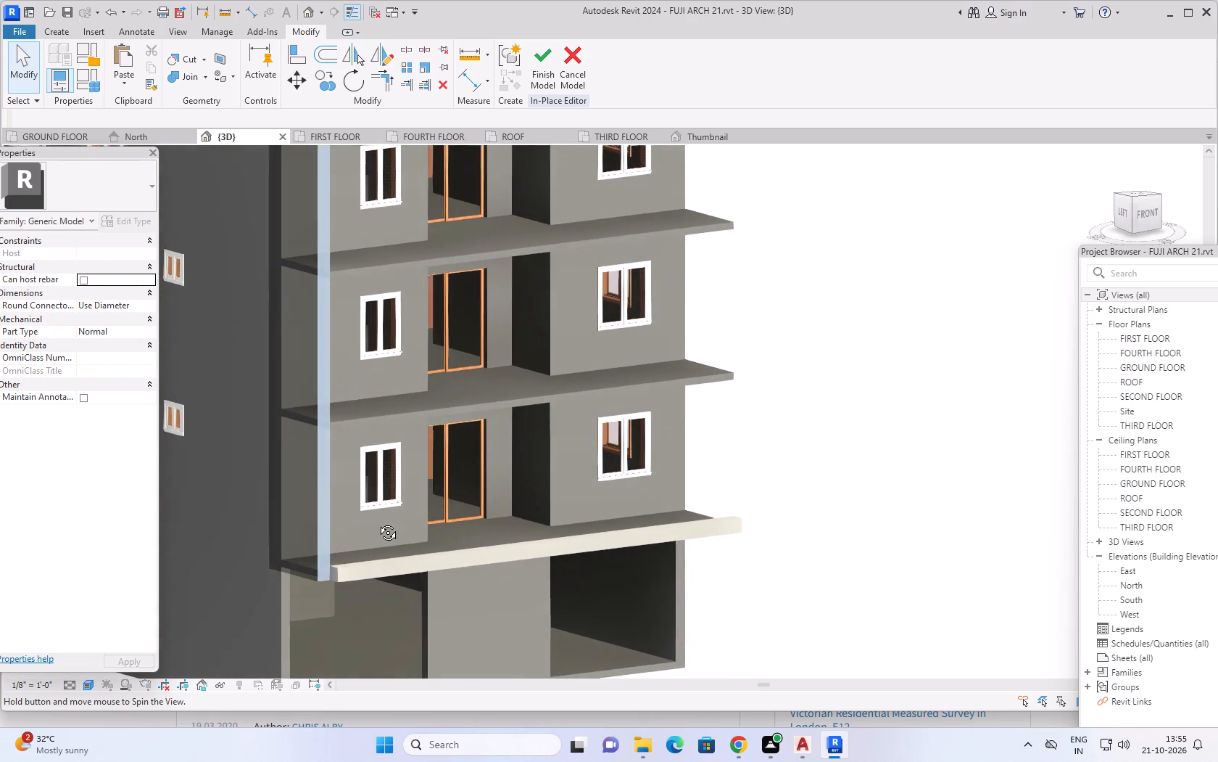
middle_click_drag(377, 522, 533, 562, "shift")
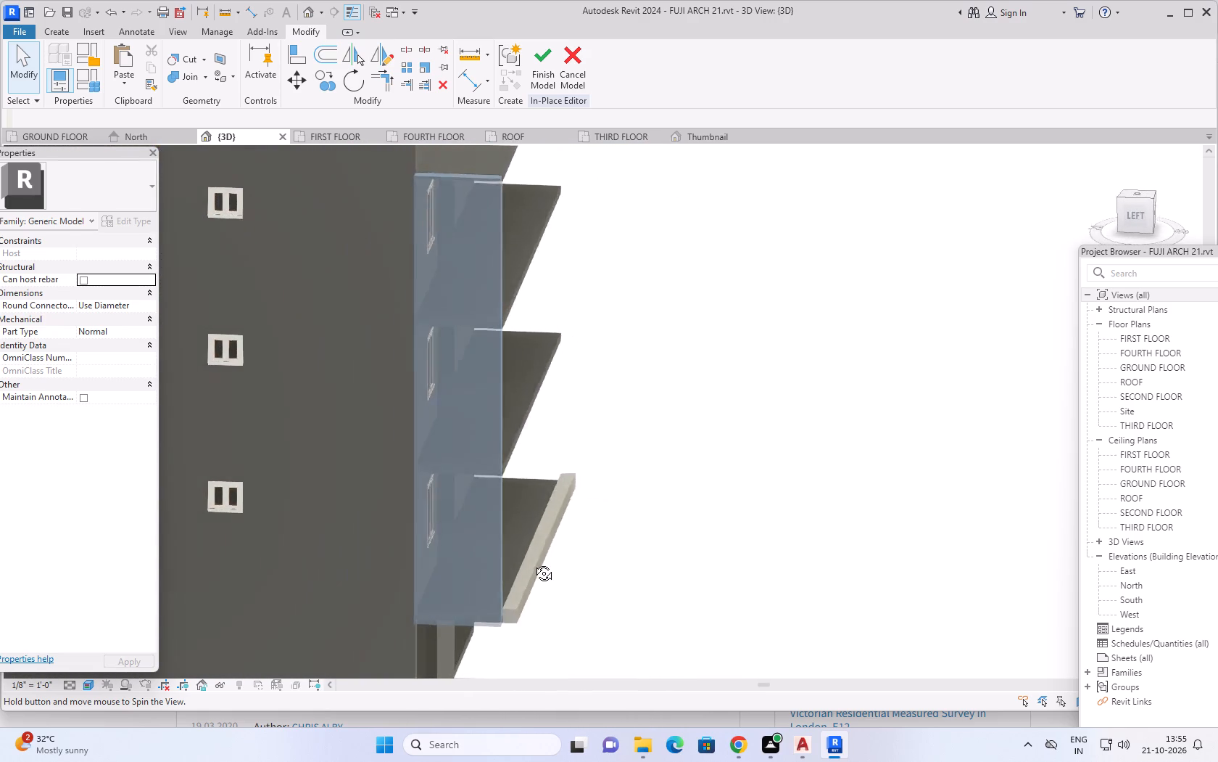
middle_click_drag(533, 562, 562, 567, "shift")
left_click(530, 557)
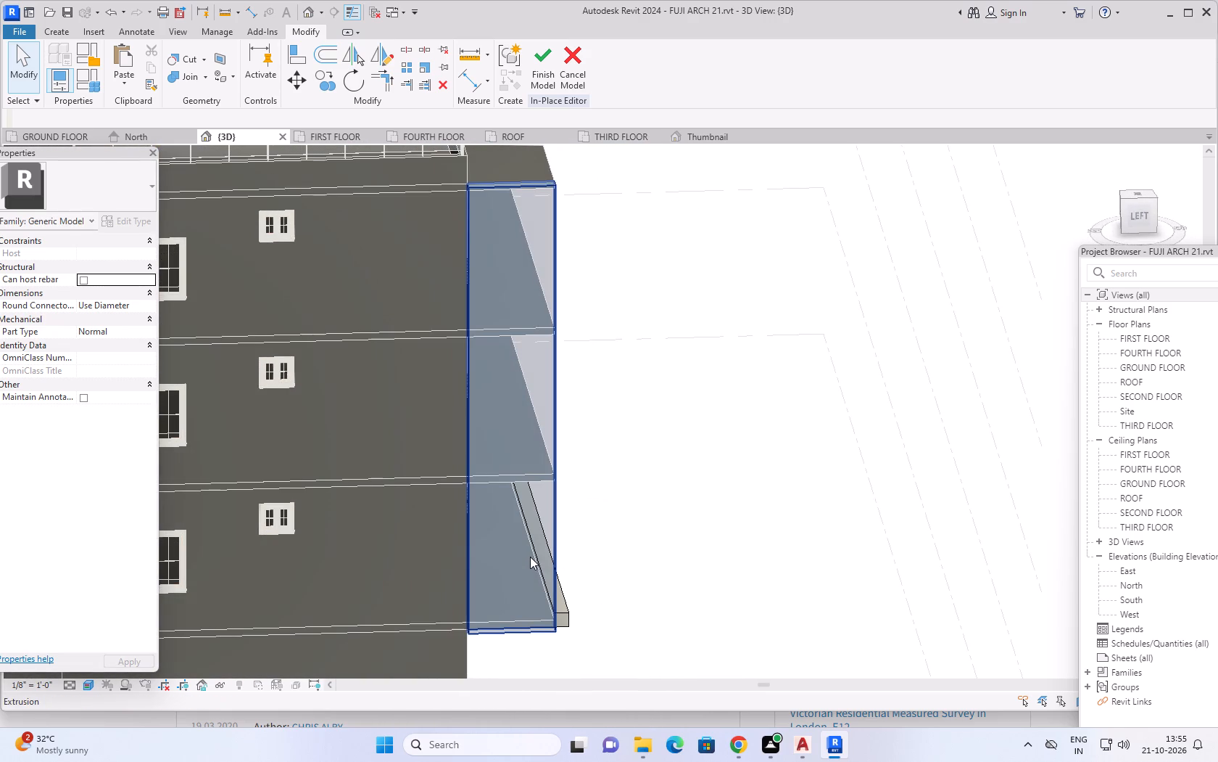
left_click(547, 70)
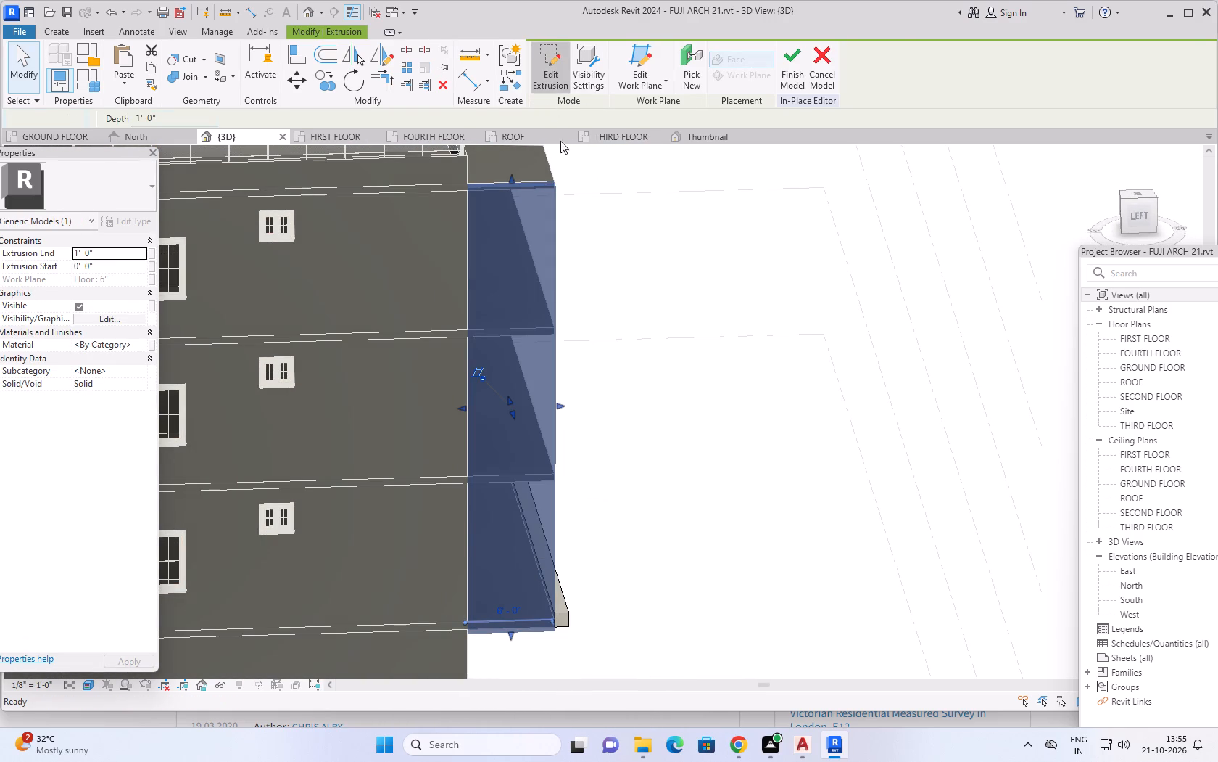
middle_click_drag(698, 484, 689, 482, "shift")
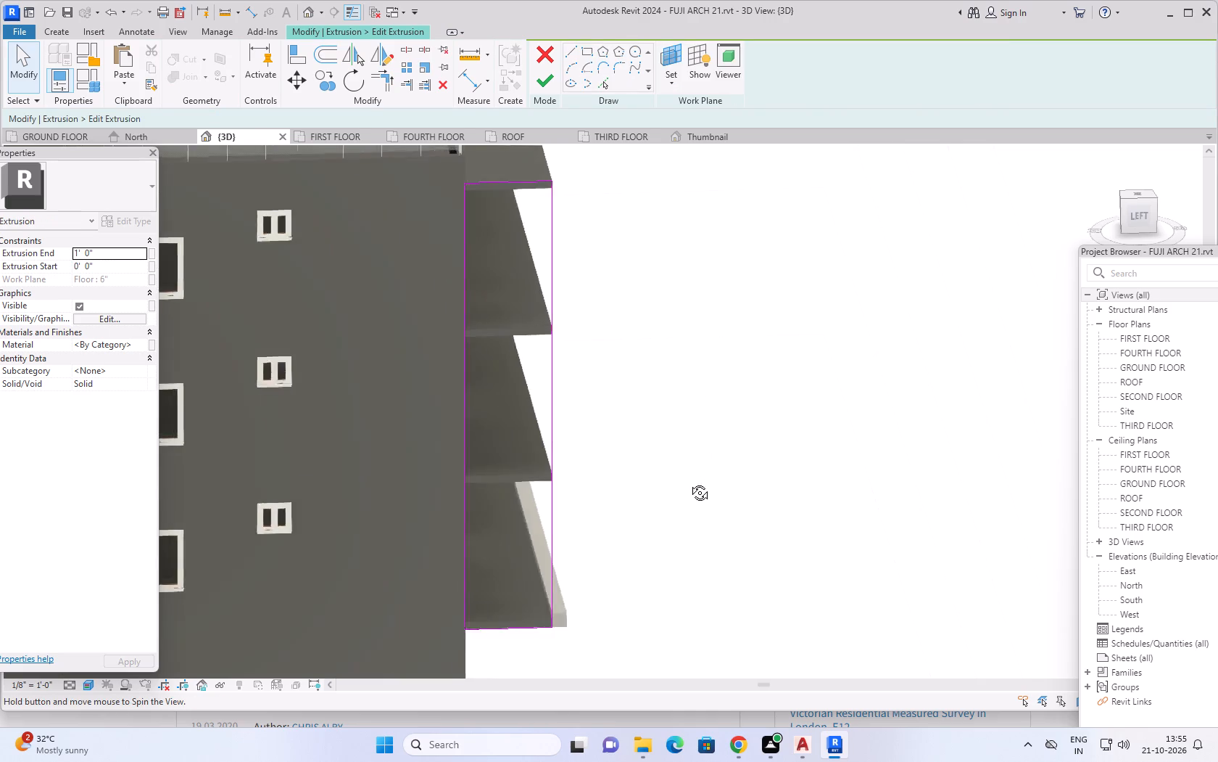
middle_click_drag(689, 482, 679, 459, "shift")
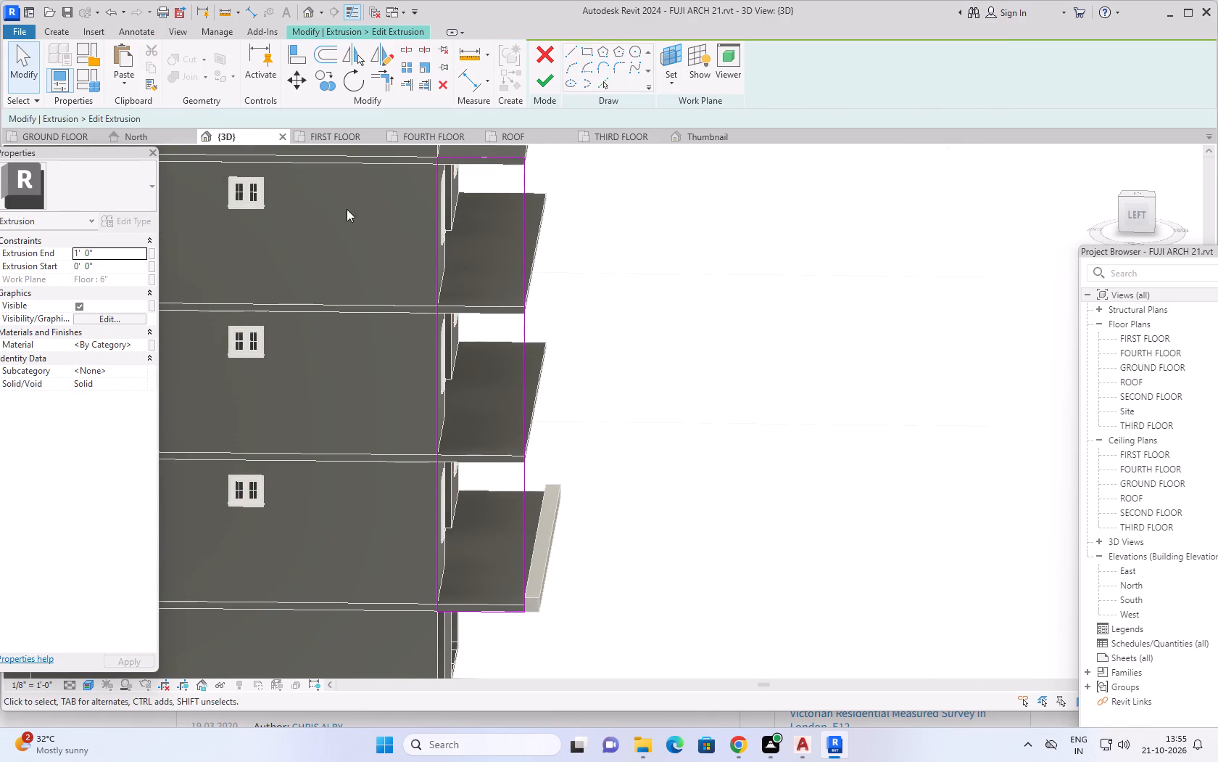
left_click(292, 57)
scroll(495, 622, "up", 5)
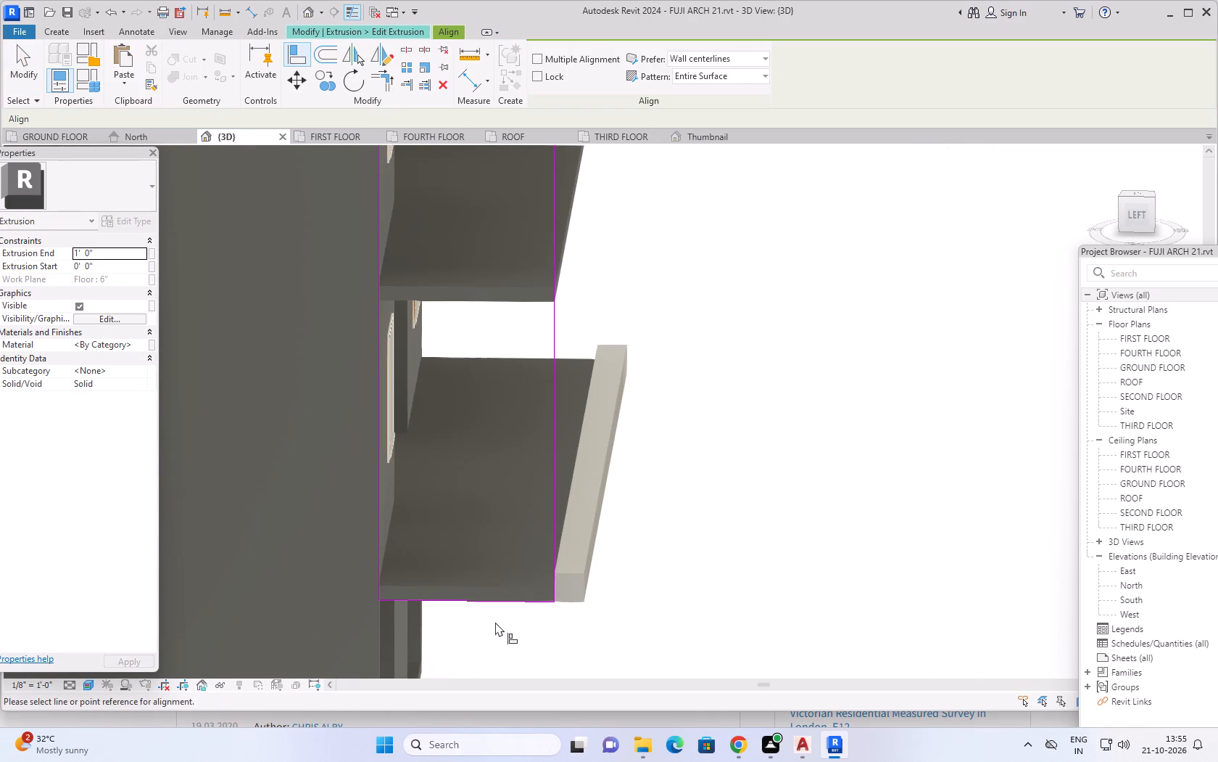
scroll(496, 623, "up", 1)
left_click(599, 586)
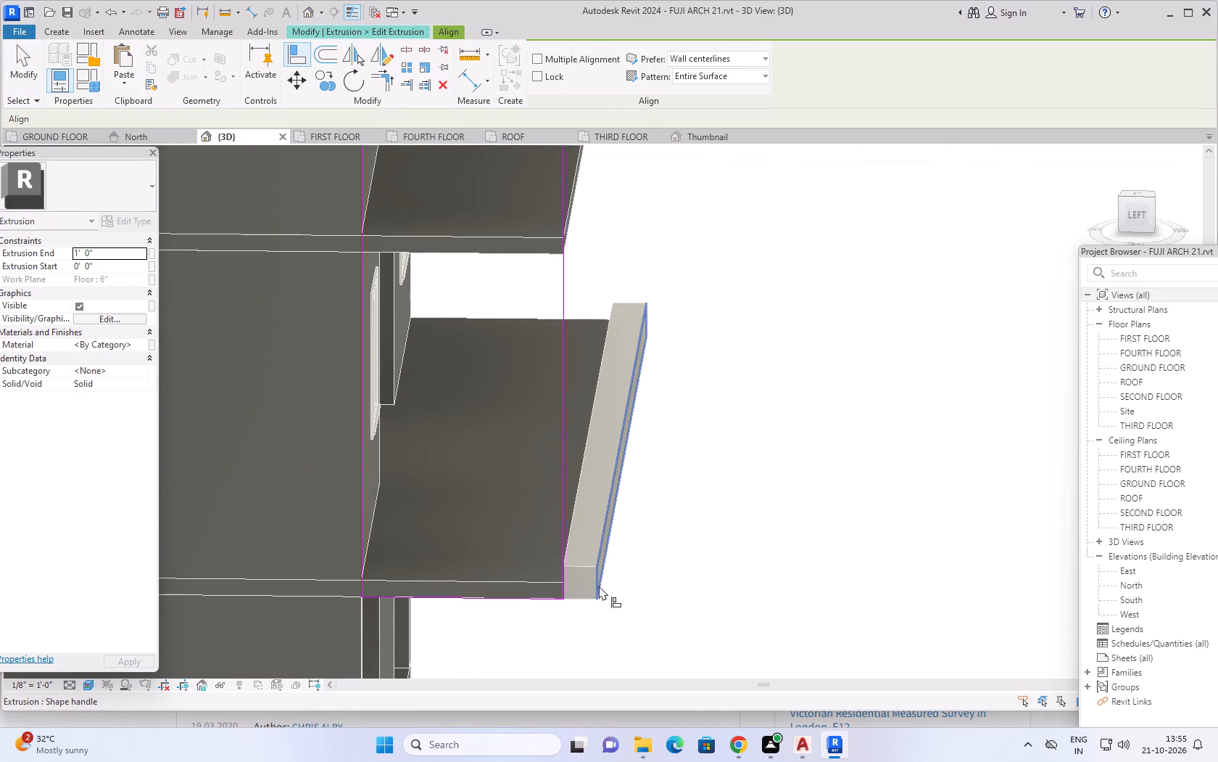
left_click(564, 478)
scroll(689, 519, "down", 2)
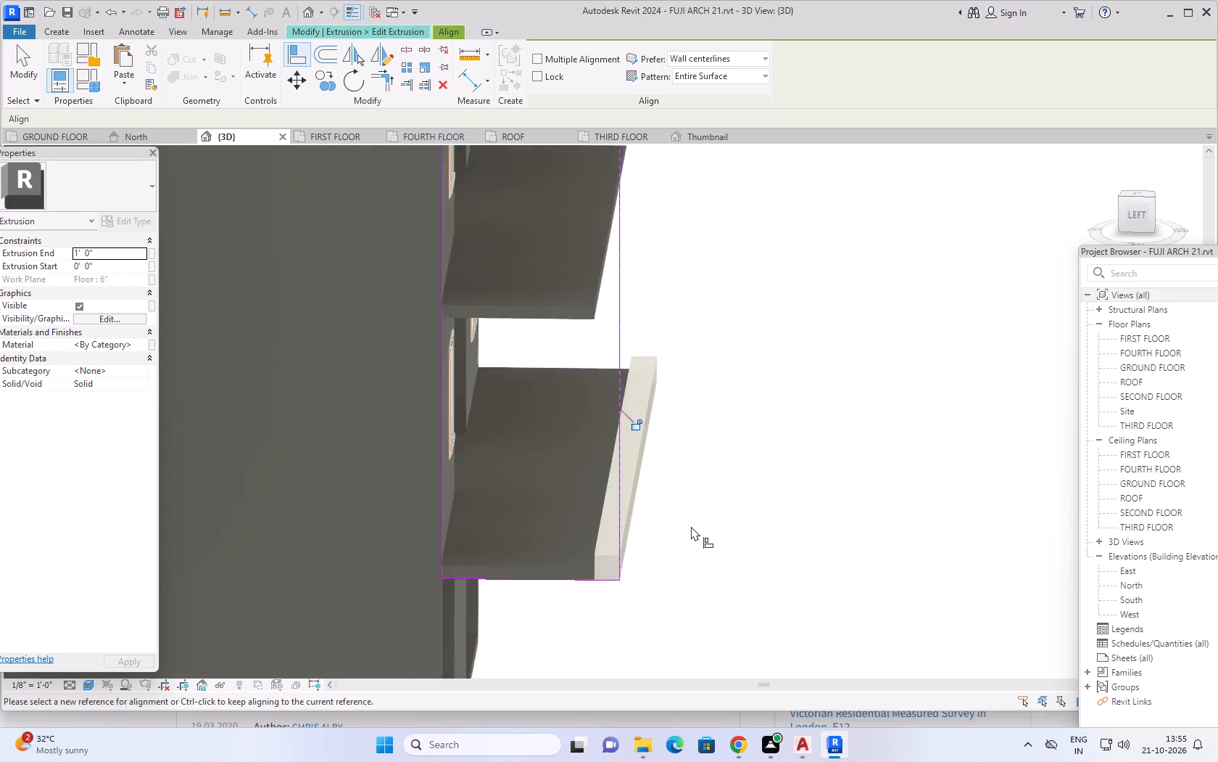
Finish the side panel's sketch edit after checking its extended outline against the front slabs.
scroll(691, 526, "down", 3)
middle_click_drag(733, 526, 513, 556)
scroll(515, 549, "down", 2)
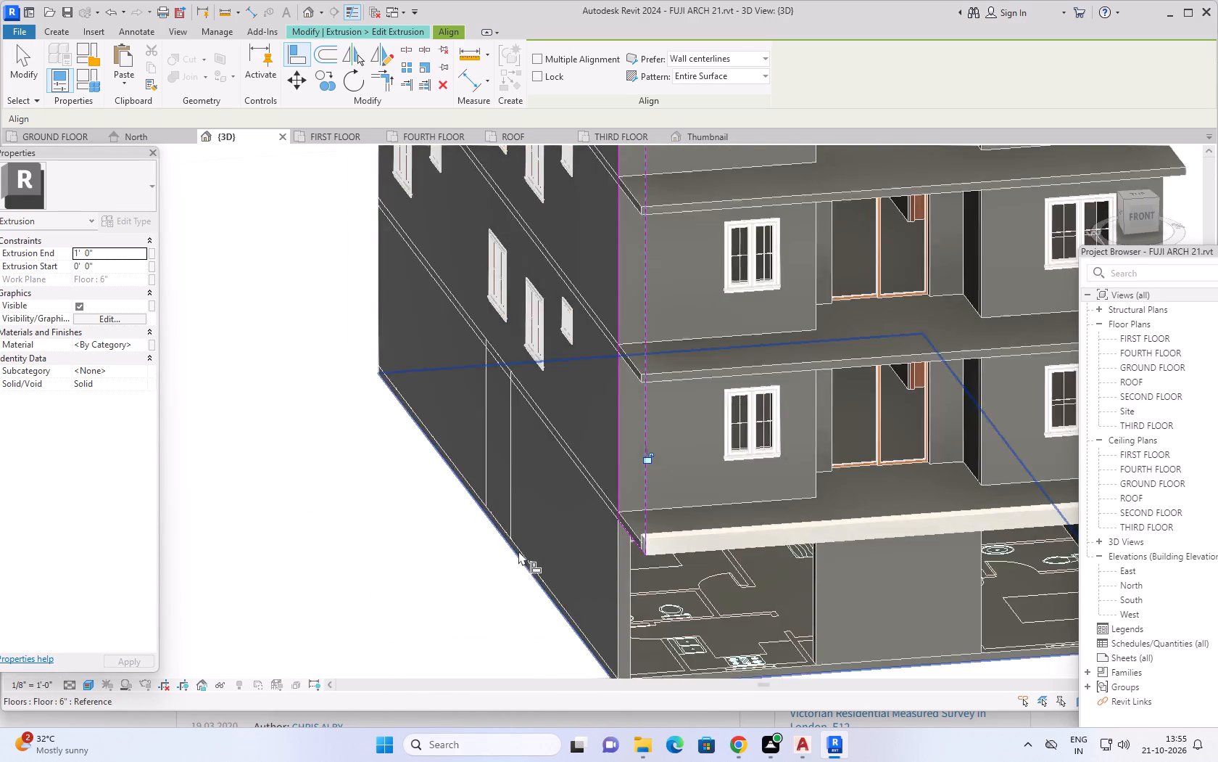
scroll(518, 551, "down", 4)
middle_click_drag(911, 533, 747, 556)
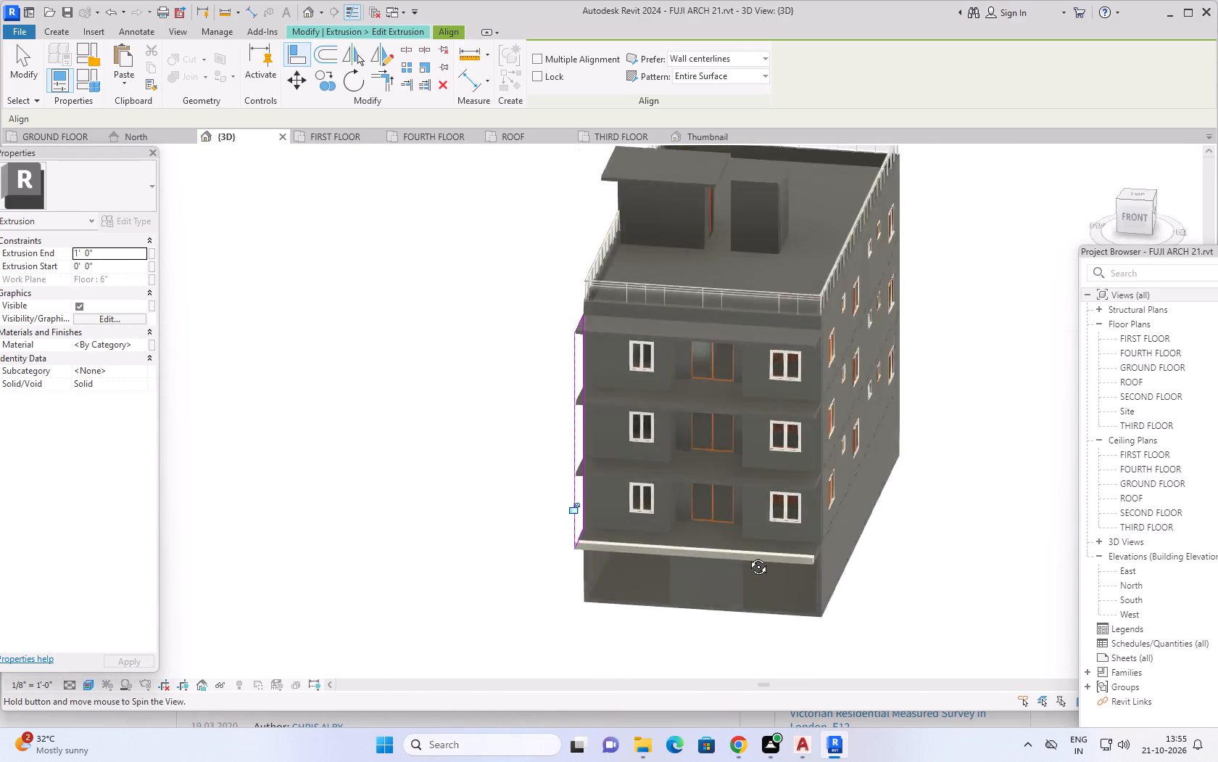
middle_click_drag(747, 556, 739, 549)
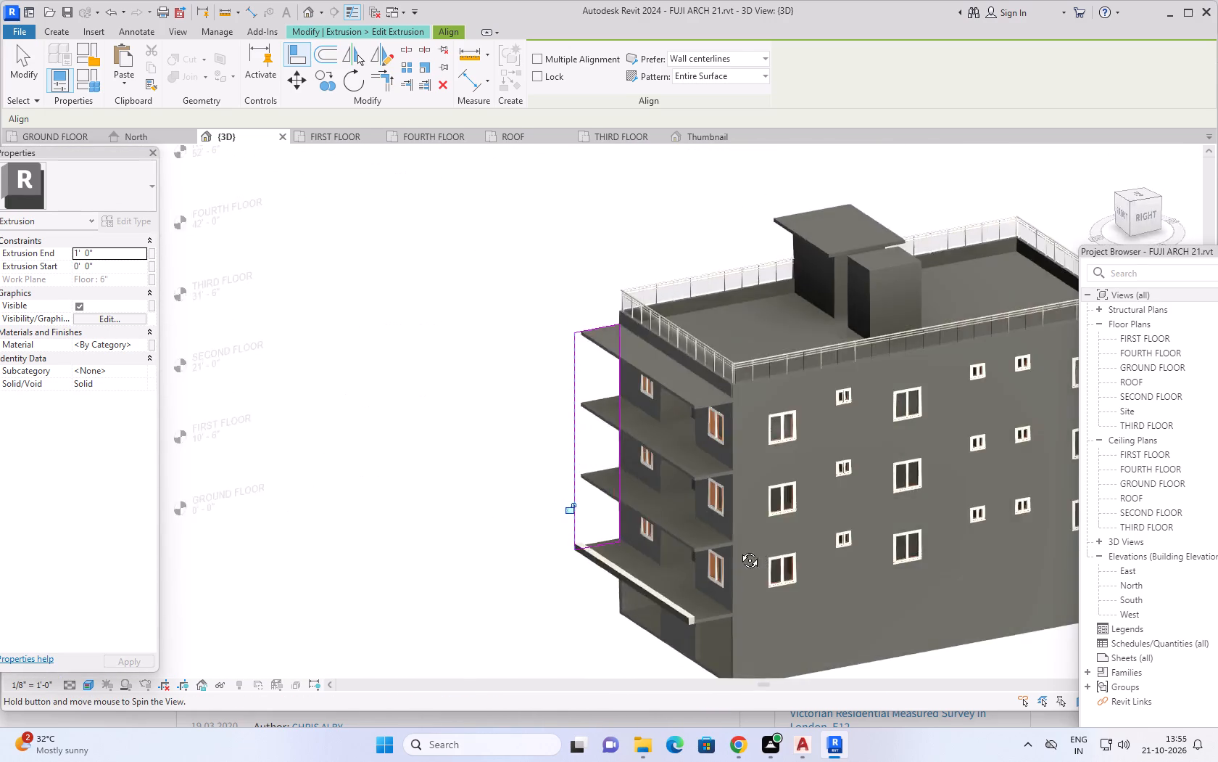
middle_click_drag(739, 549, 823, 542)
scroll(734, 597, "up", 4)
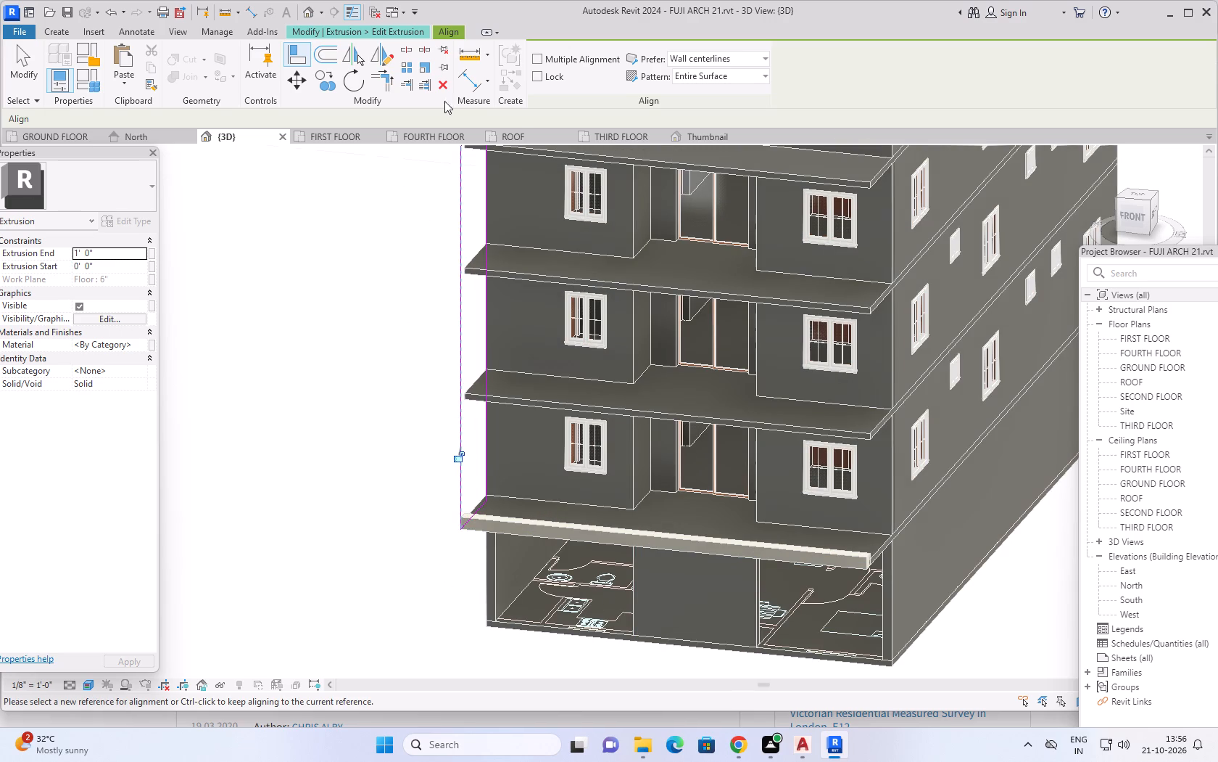
left_click(402, 30)
left_click(542, 81)
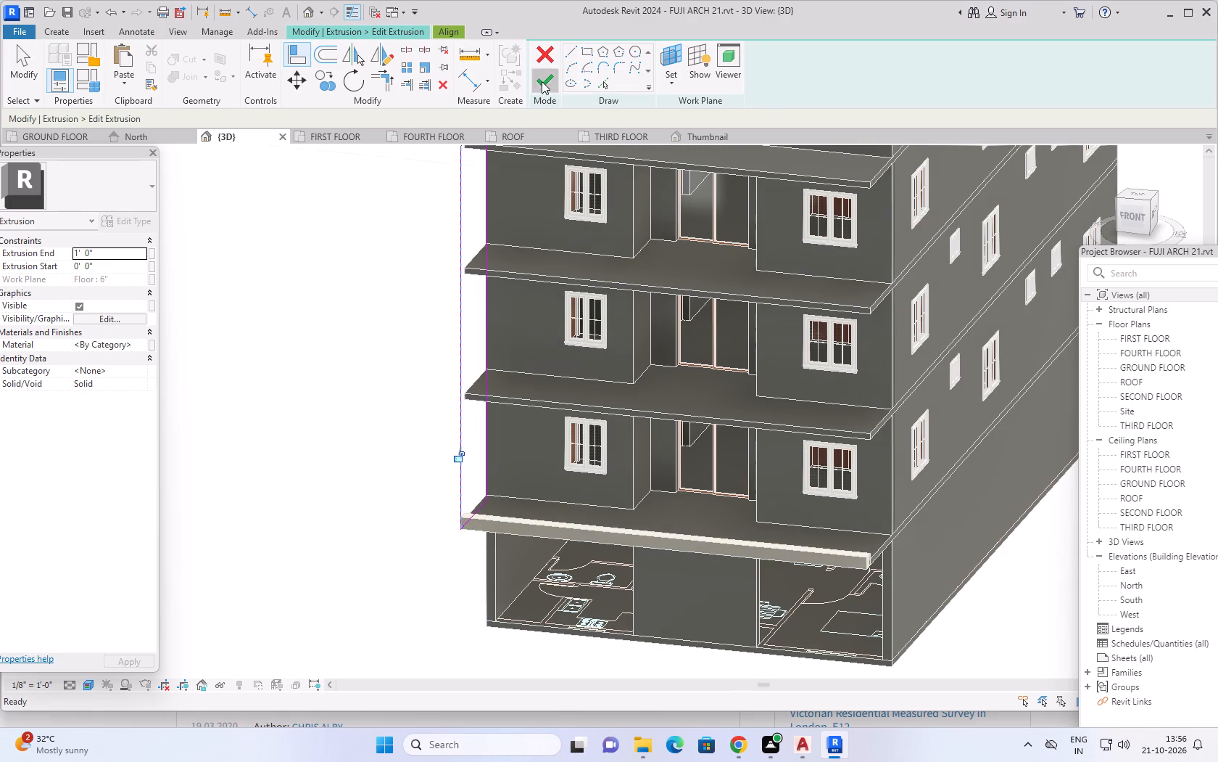
left_click(353, 393)
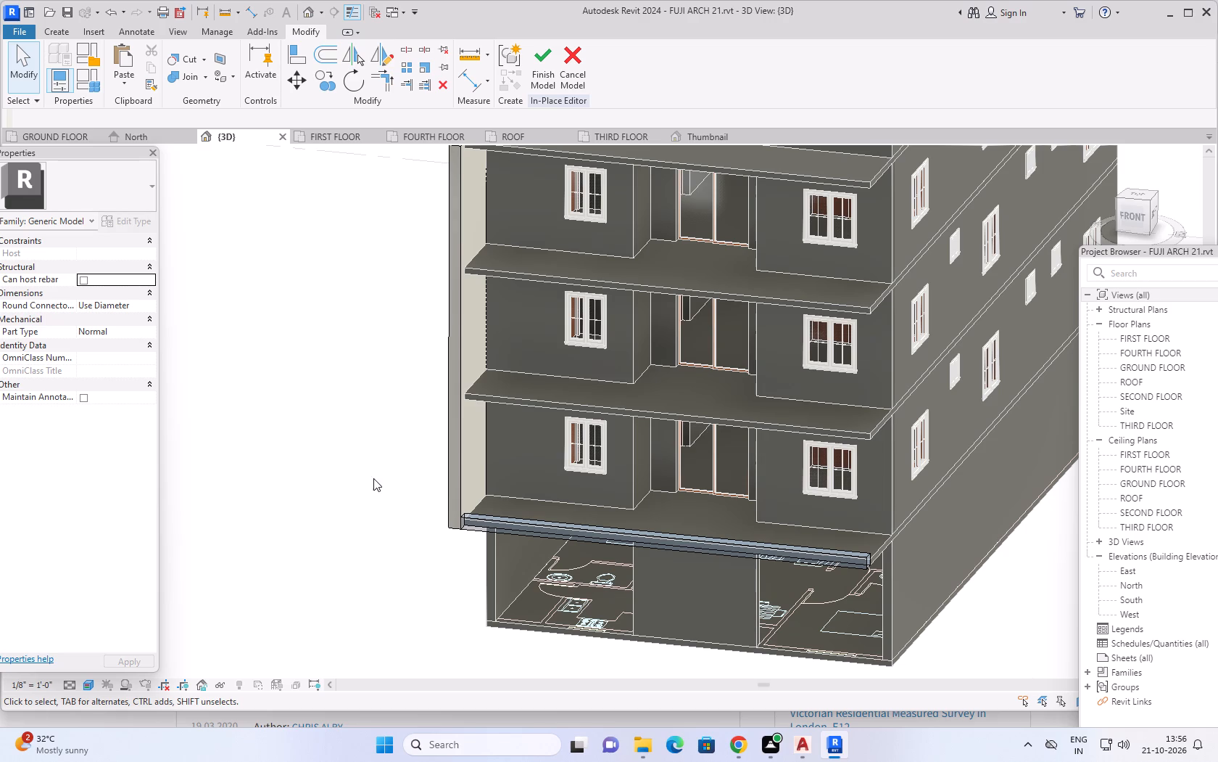
middle_click_drag(367, 472, 357, 502)
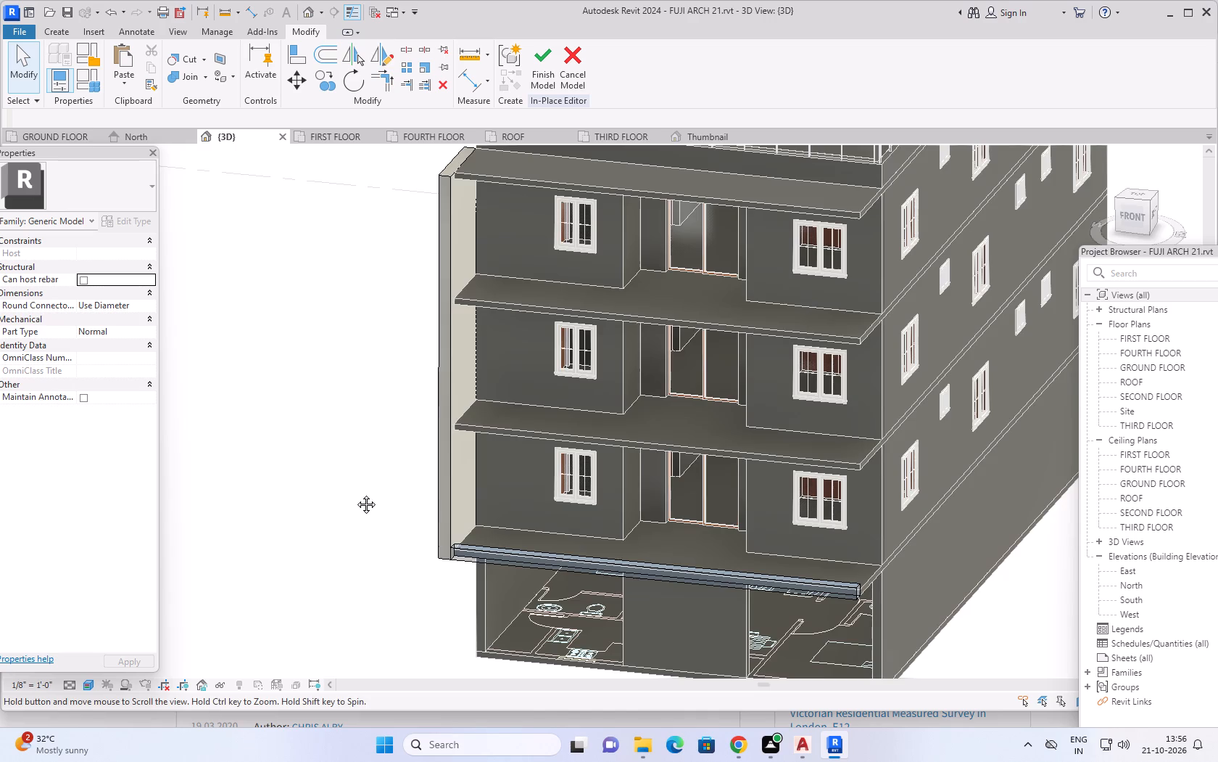
Start a new extrusion with the top projecting slab's east side face picked as its work plane.
middle_click_drag(378, 490, 425, 488)
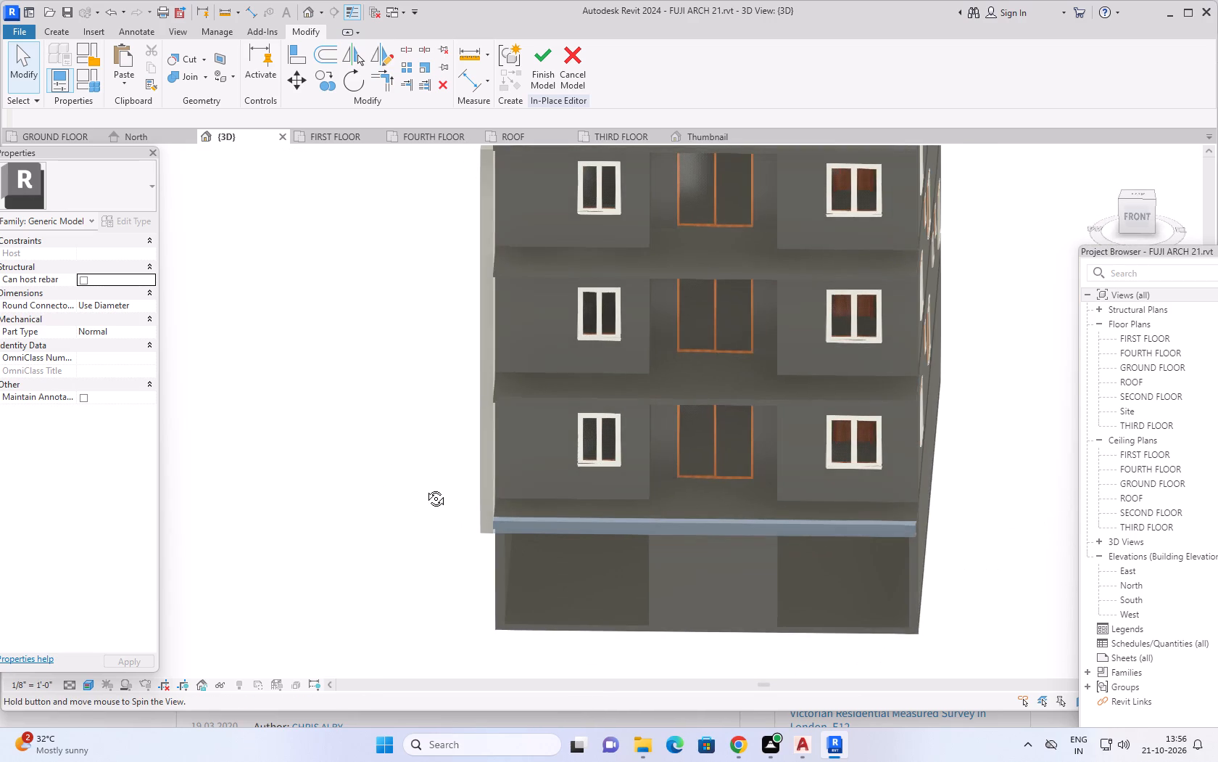
middle_click_drag(425, 488, 246, 466)
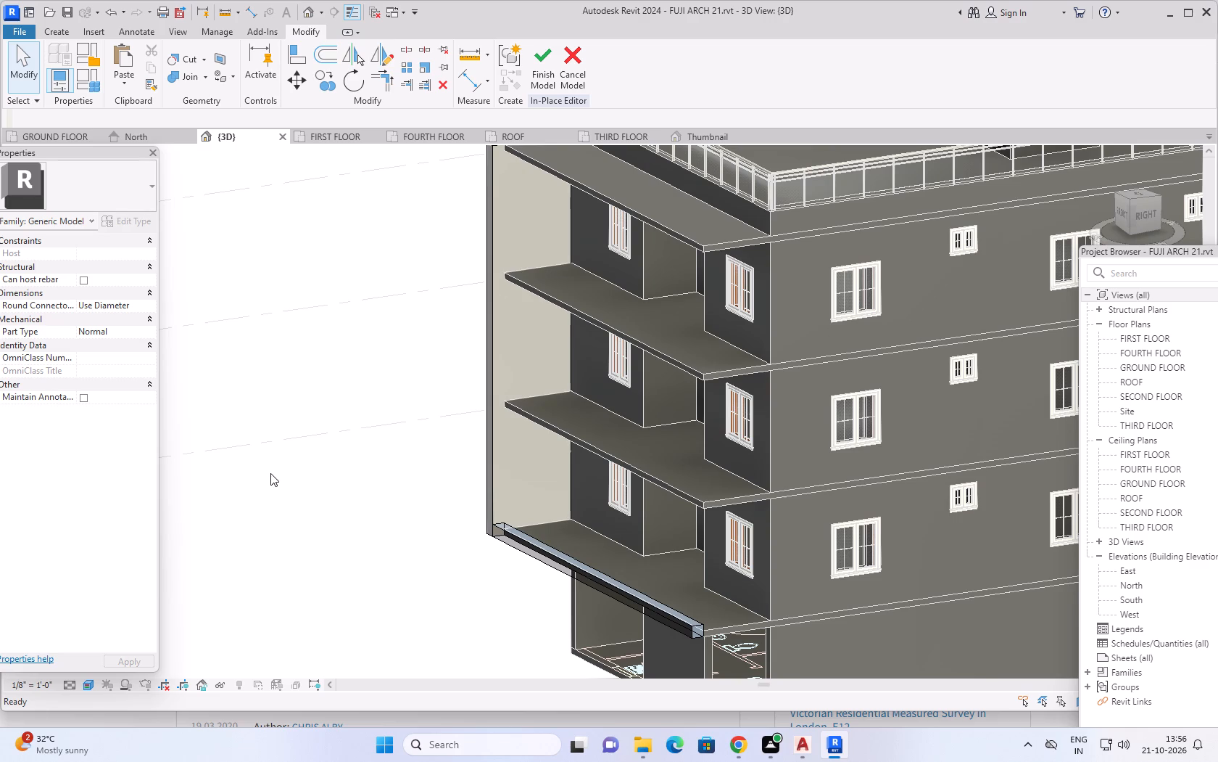
middle_click_drag(267, 473, 201, 453, "shift")
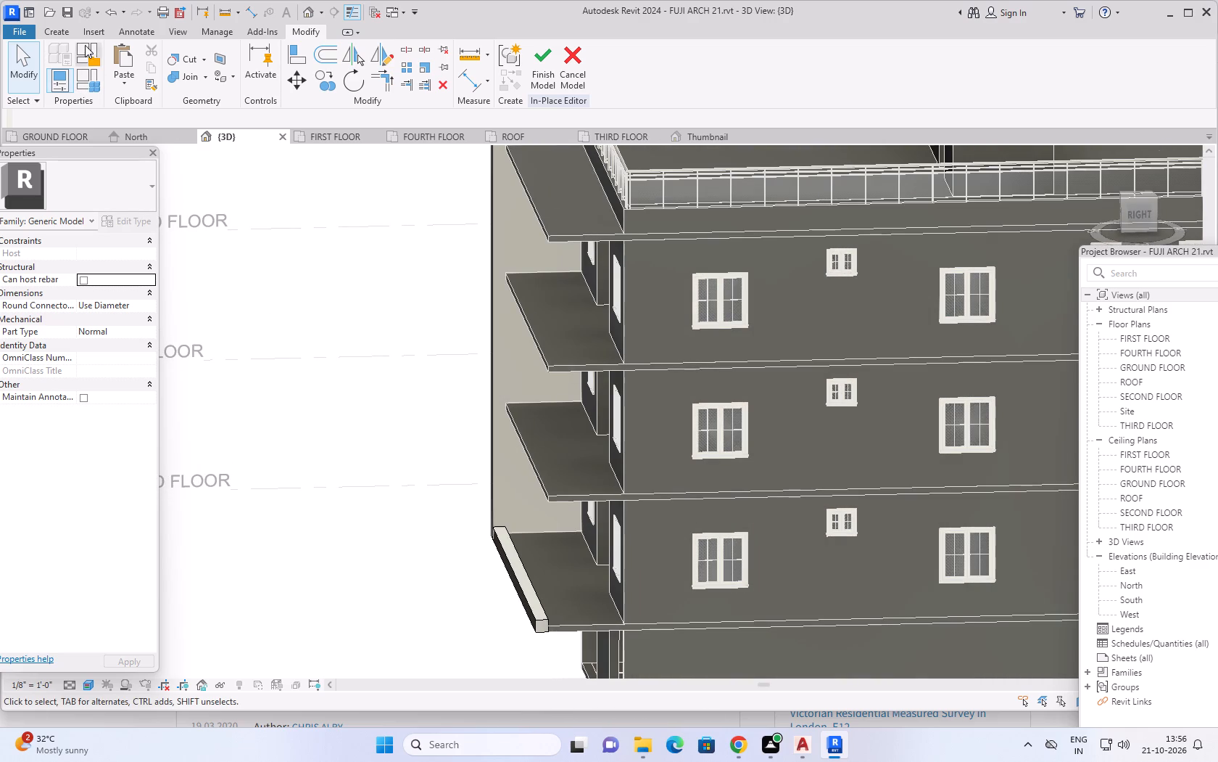
left_click(62, 29)
left_click(125, 60)
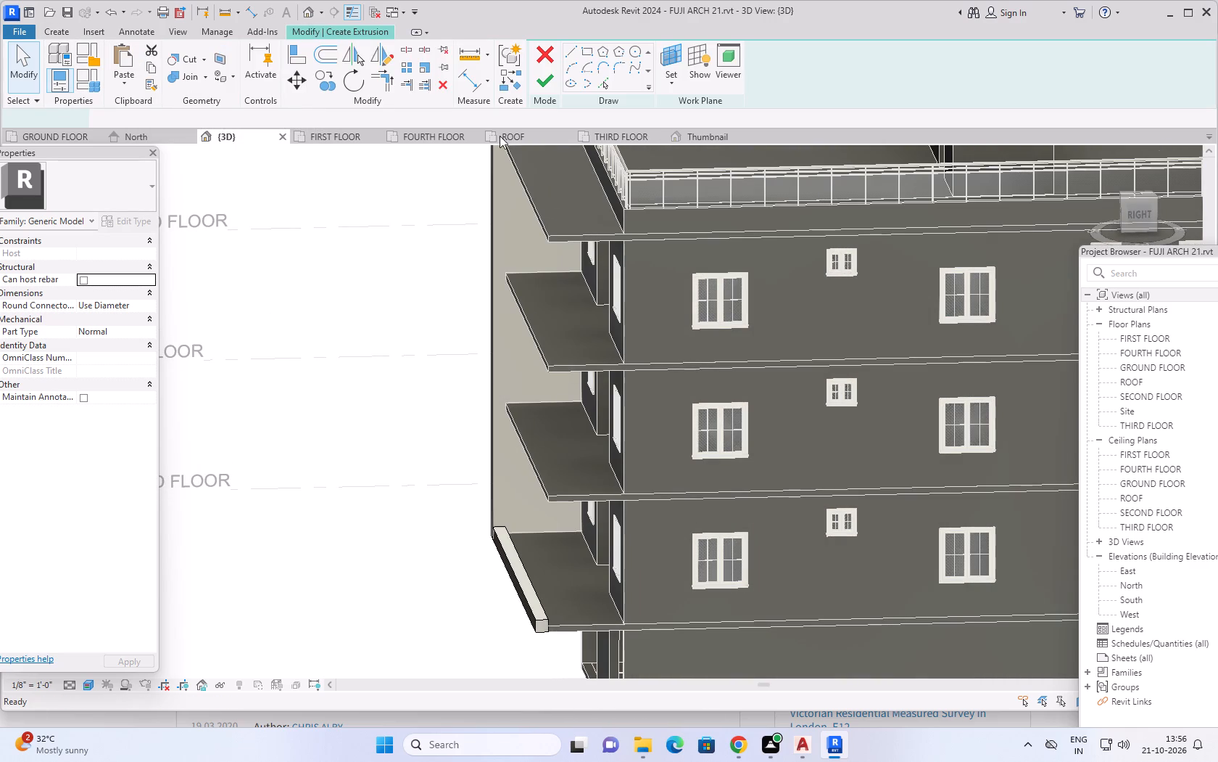
left_click(674, 81)
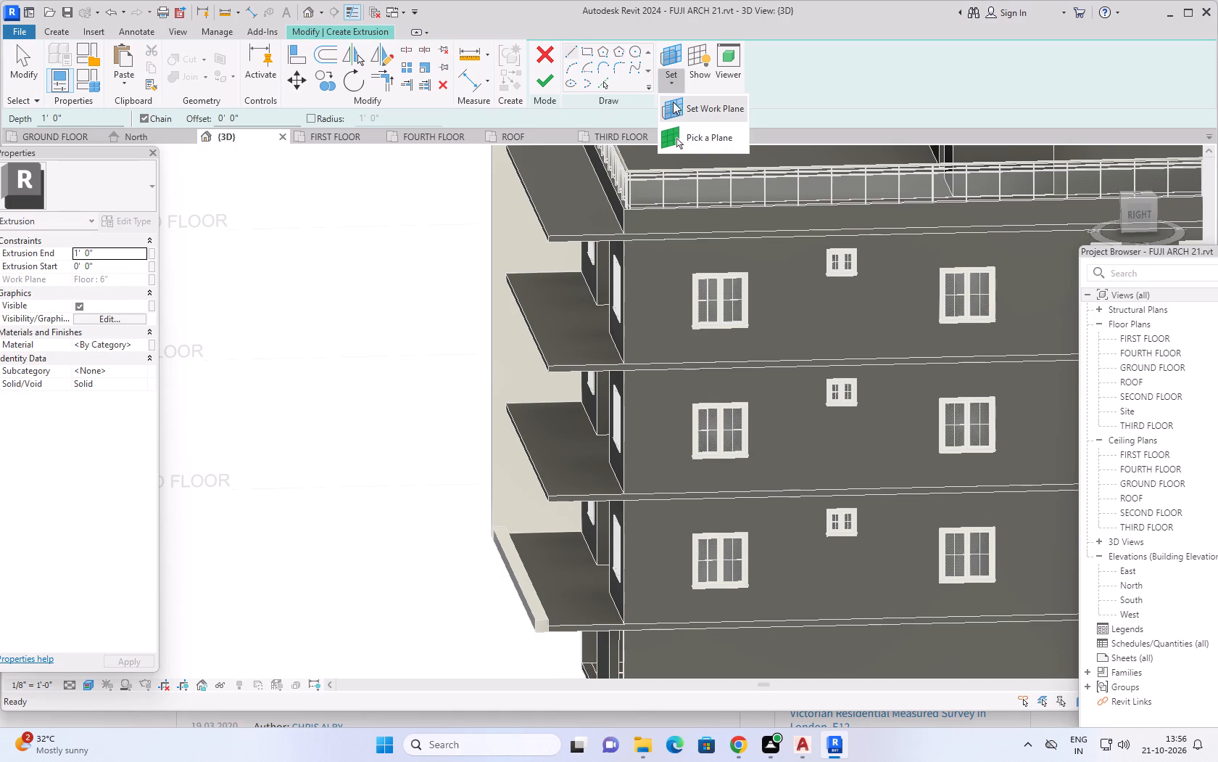
left_click(677, 110)
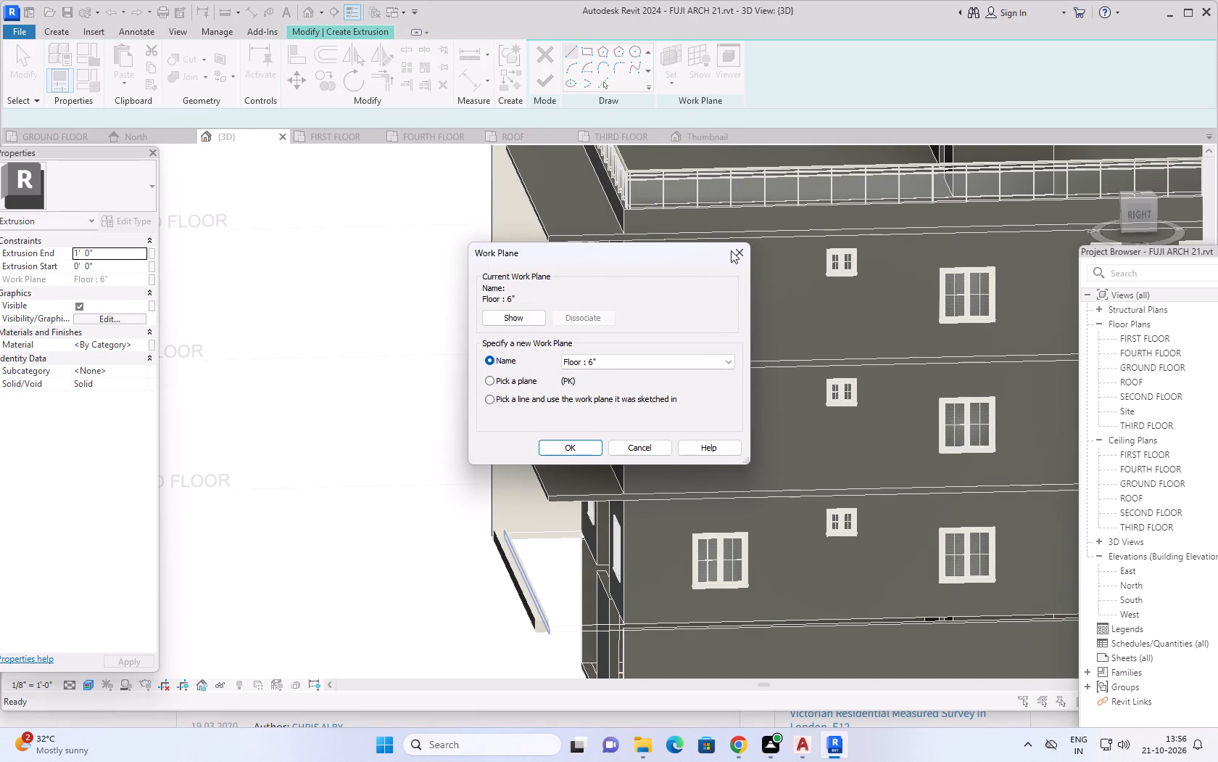
left_click(743, 250)
left_click(678, 86)
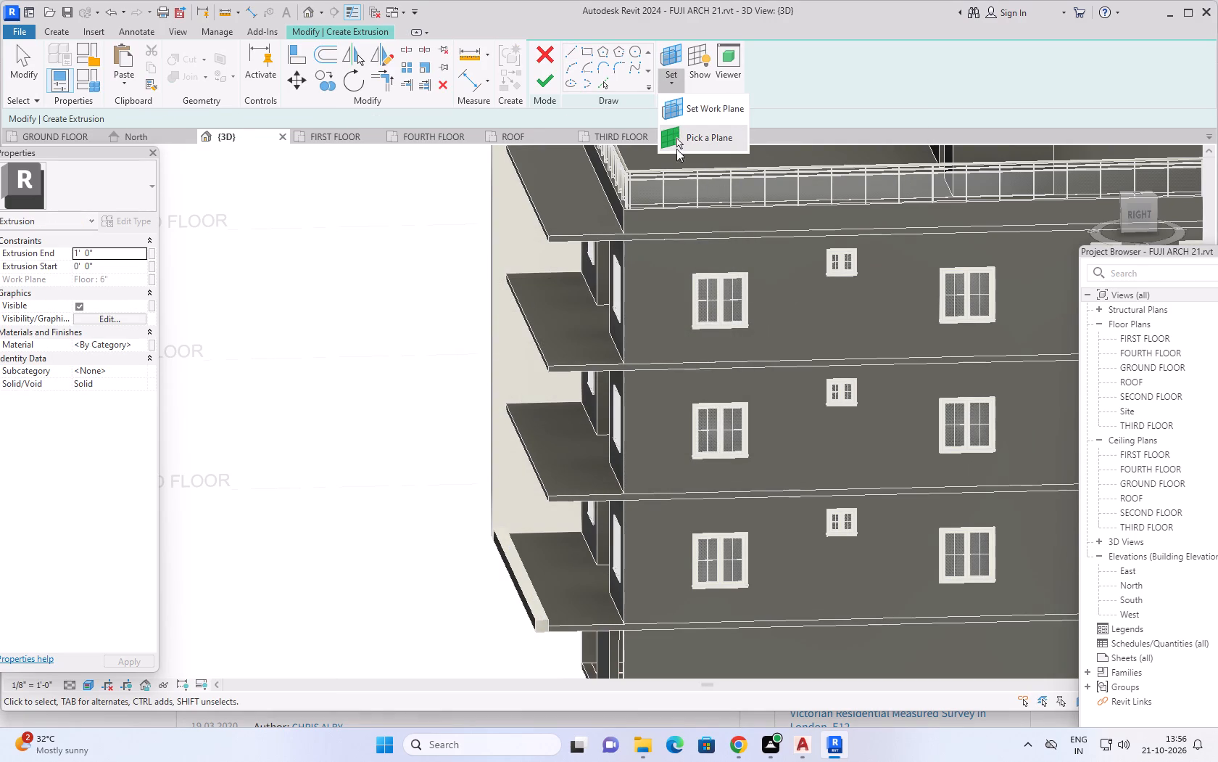
left_click(687, 139)
scroll(592, 250, "up", 7)
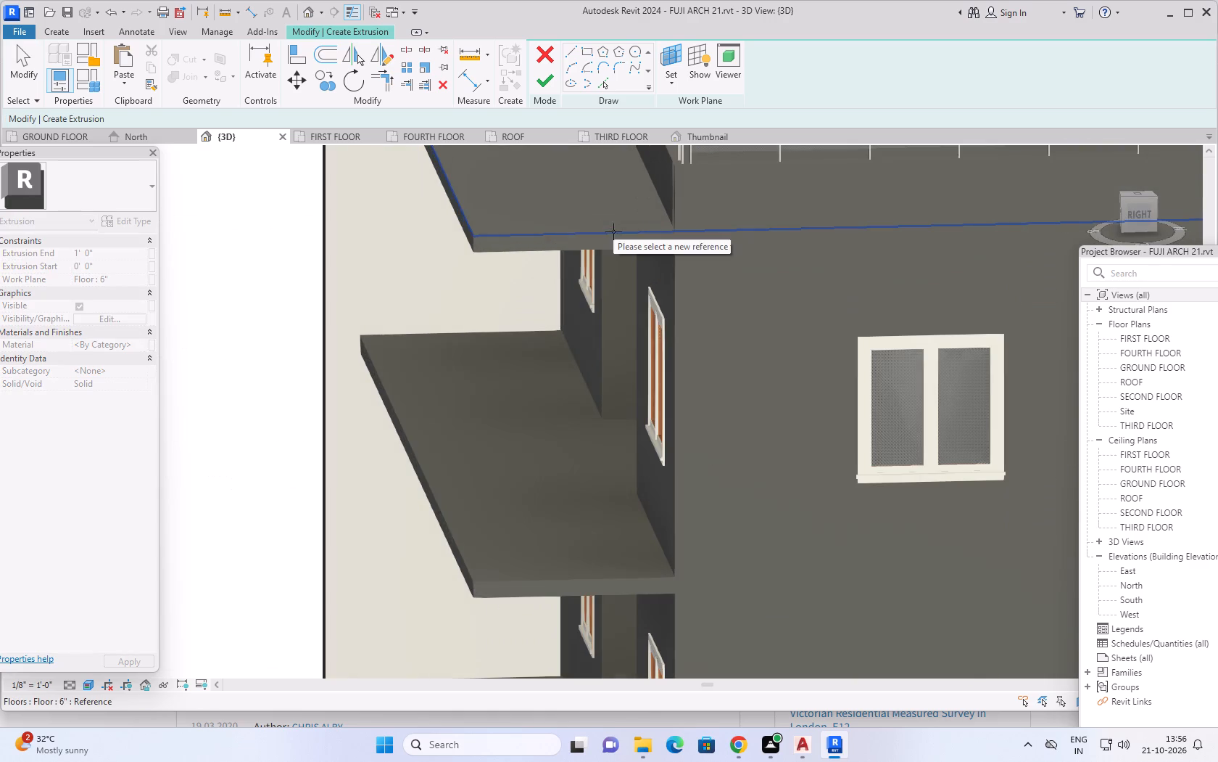
left_click(604, 240)
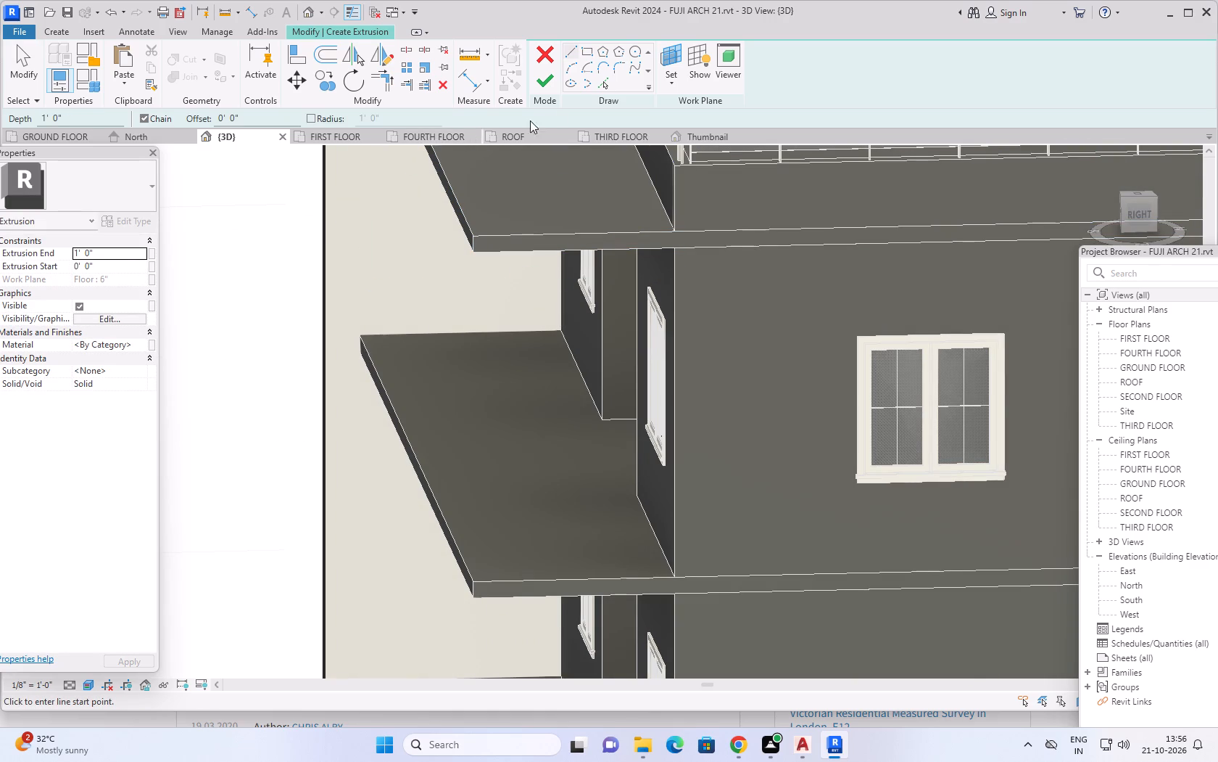
Sketch a rectangle from the top slab's corner with the wall down to the outer bottom corner of the lowest slab's front band.
left_click(582, 52)
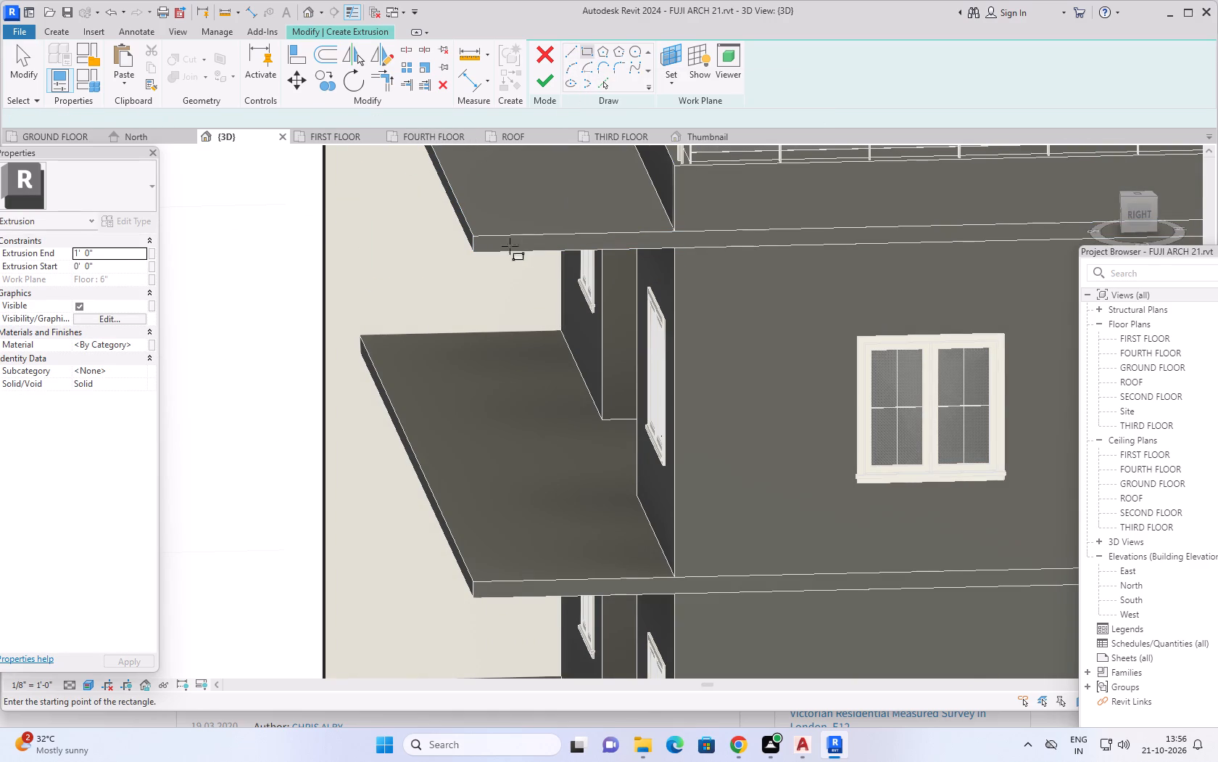
scroll(478, 243, "up", 5)
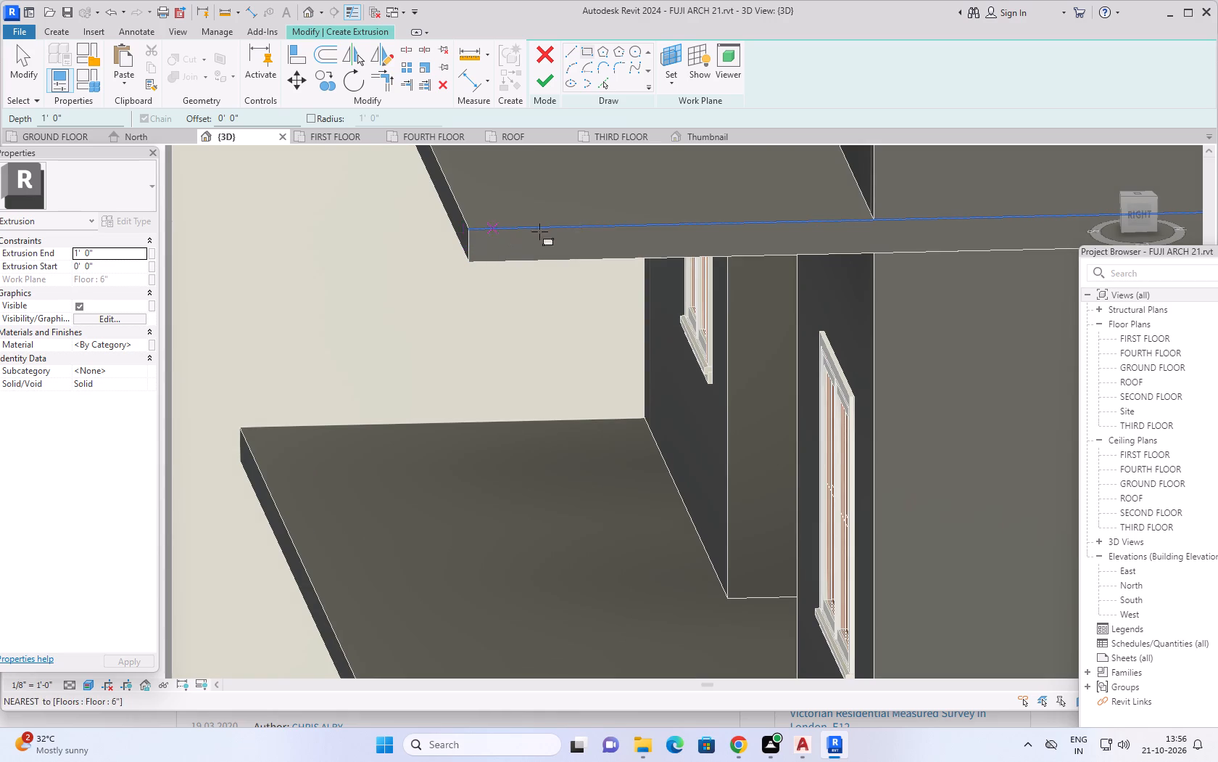
left_click(877, 219)
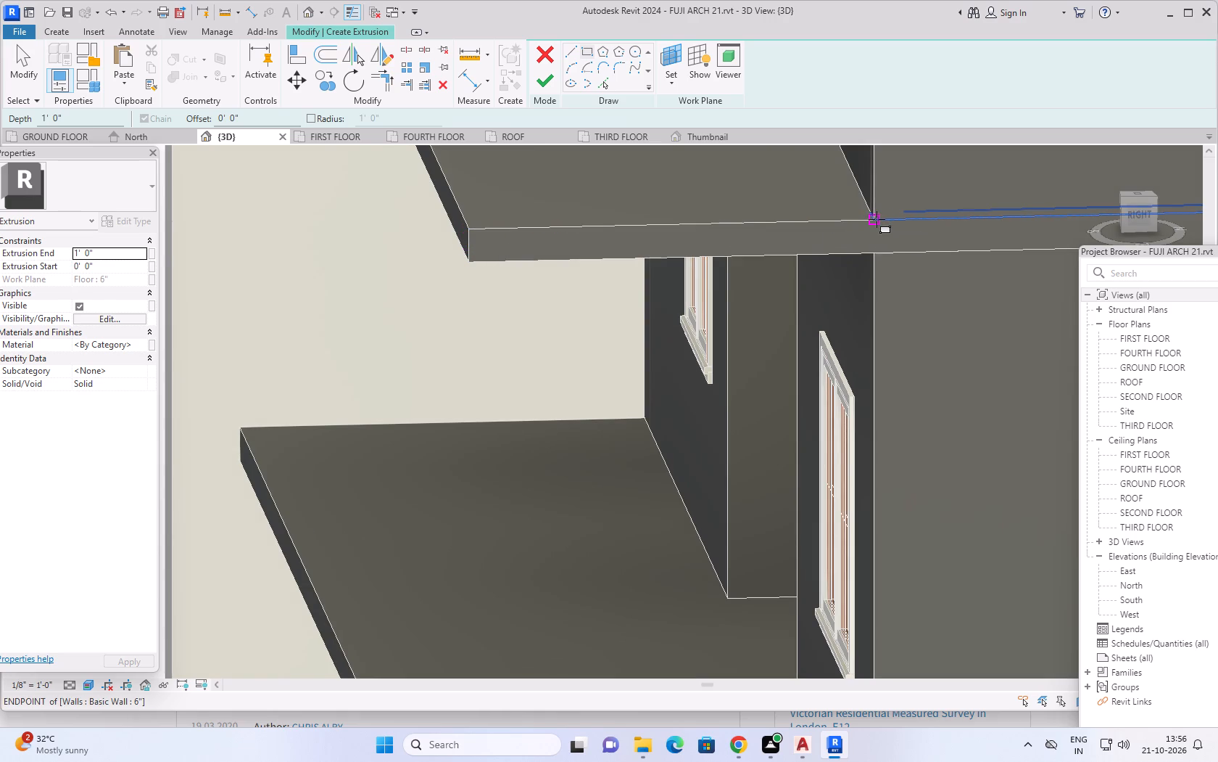
scroll(619, 589, "down", 8)
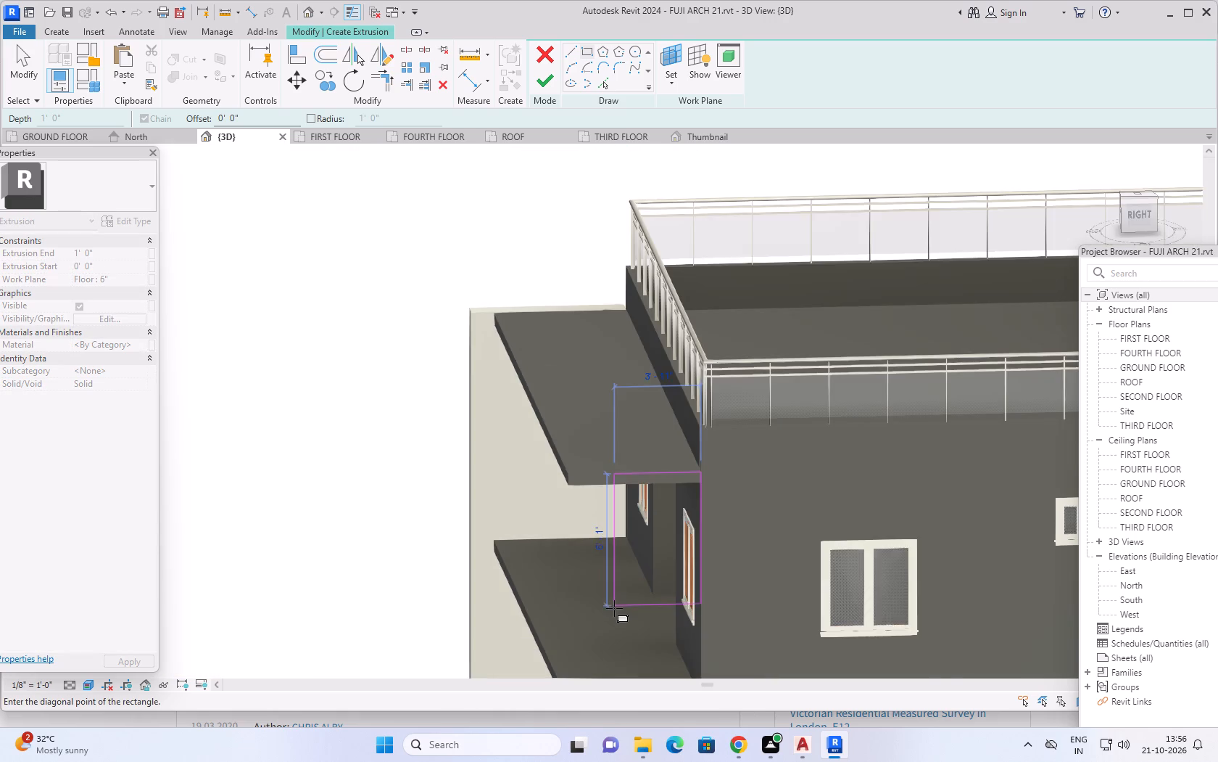
scroll(613, 610, "down", 4)
middle_click_drag(609, 612, 593, 300)
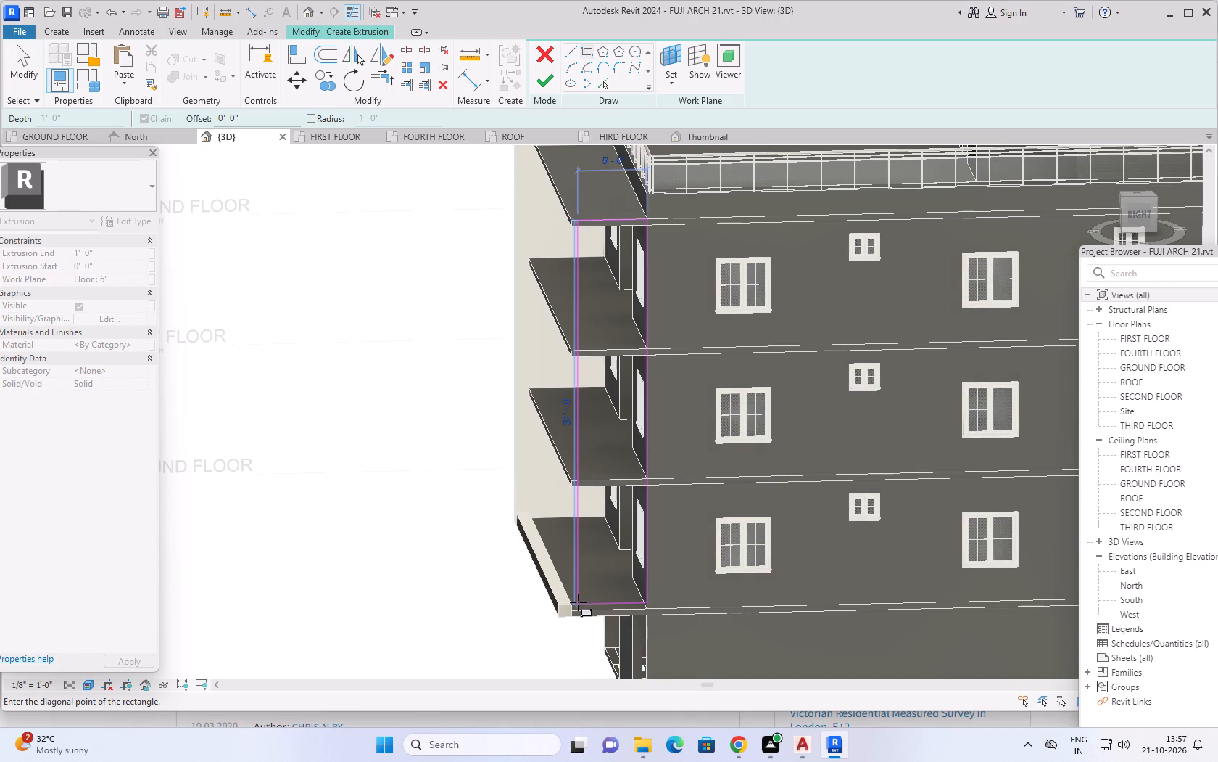
middle_click_drag(576, 602, 555, 556, "shift")
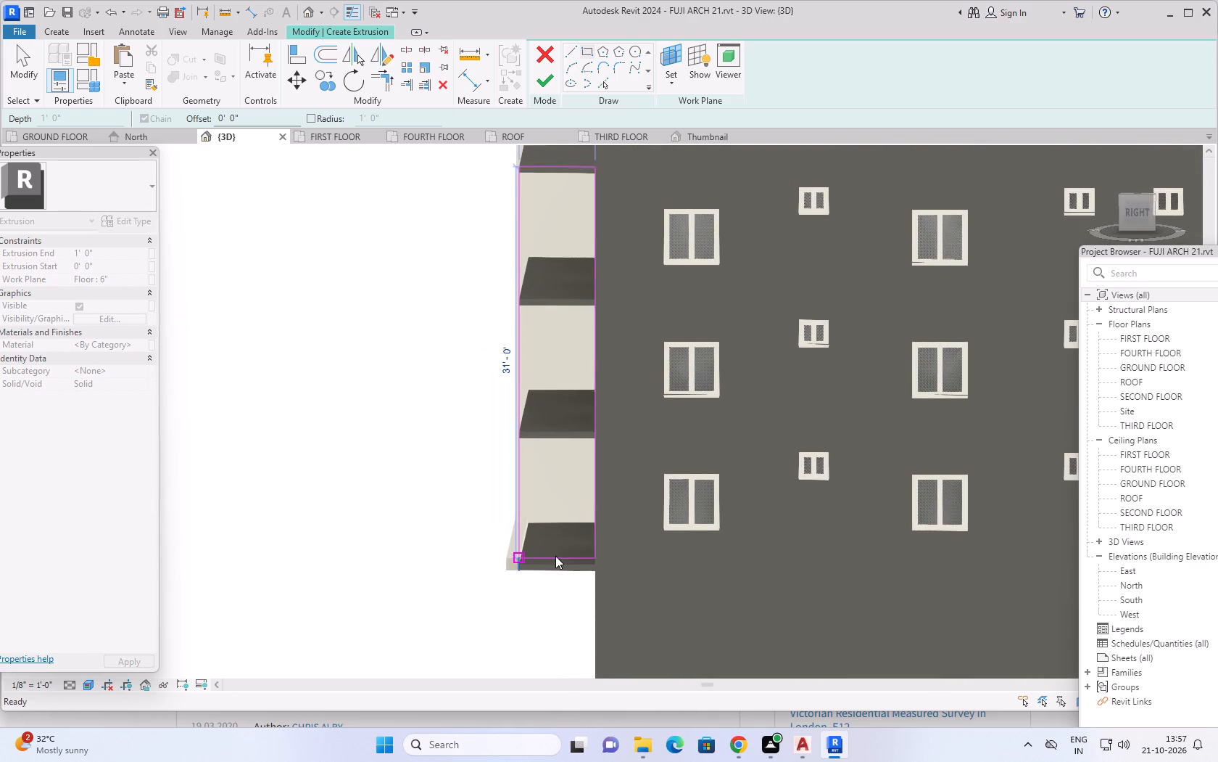
scroll(513, 570, "up", 10)
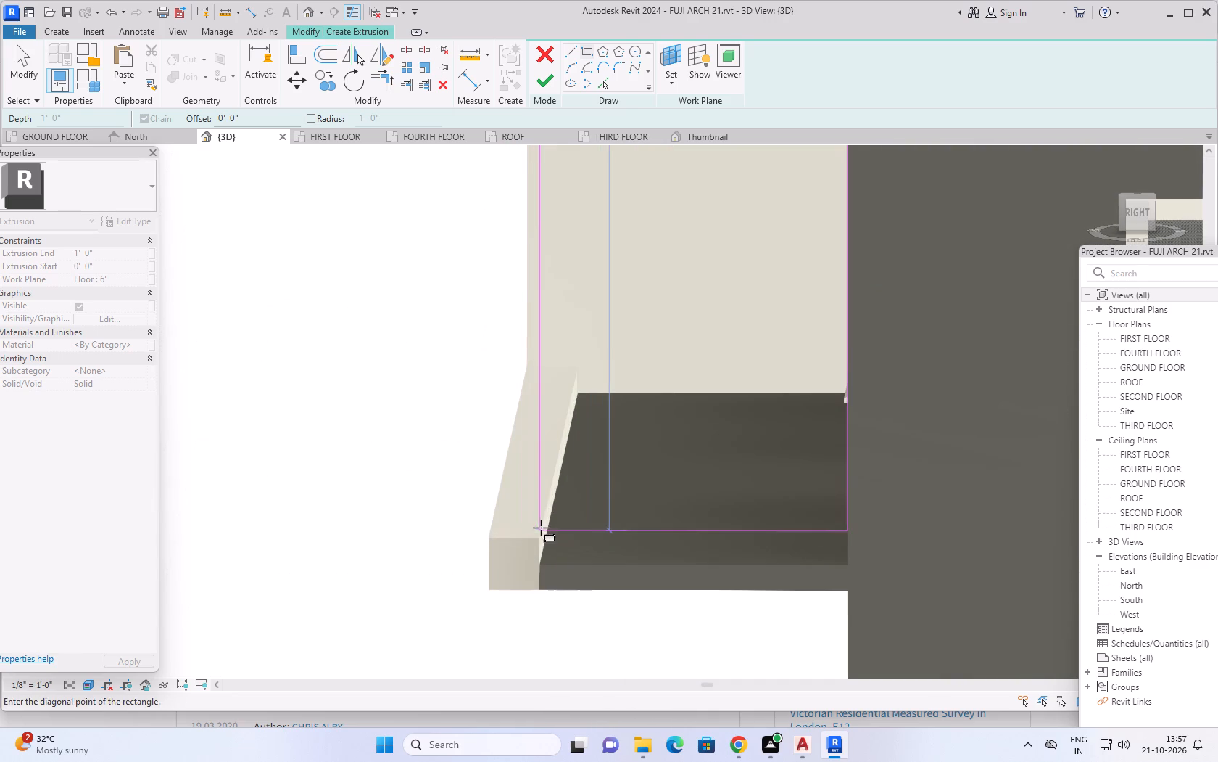
left_click(491, 587)
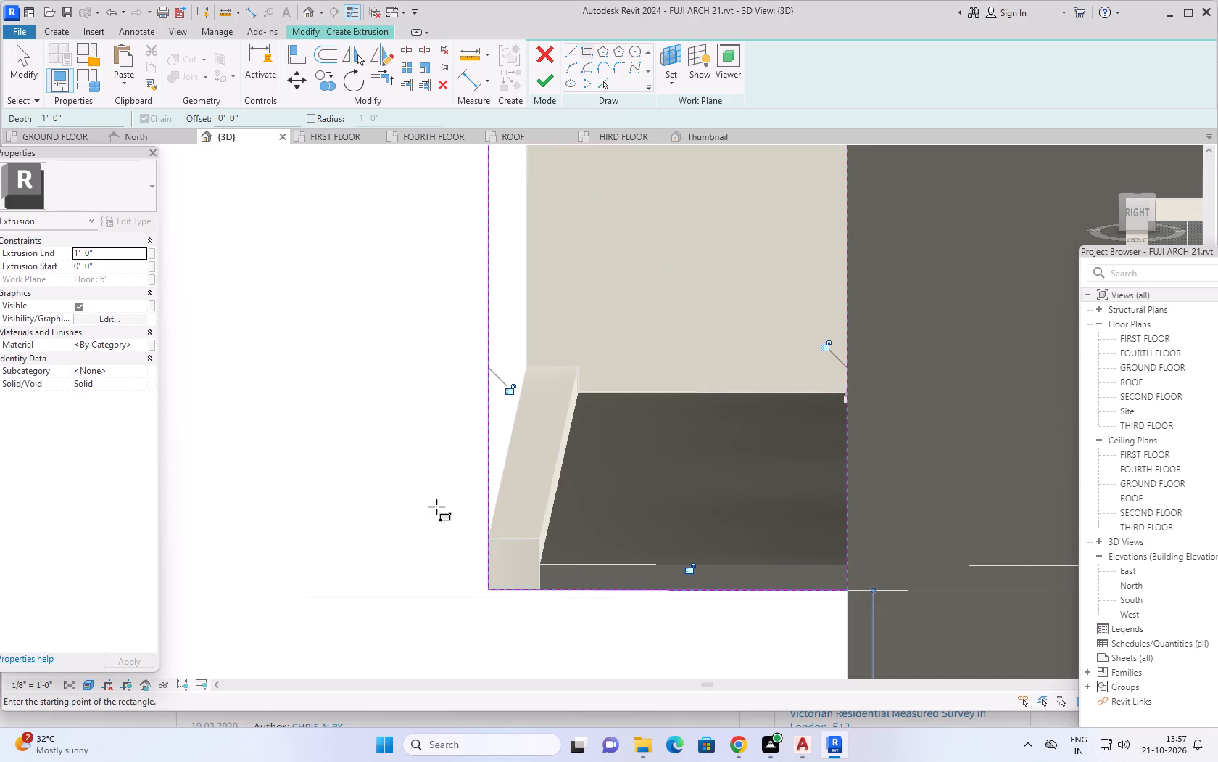
key("Escape")
Finish the sketch as a 1' 0" deep vertical side panel on the building's east side.
scroll(422, 478, "down", 4)
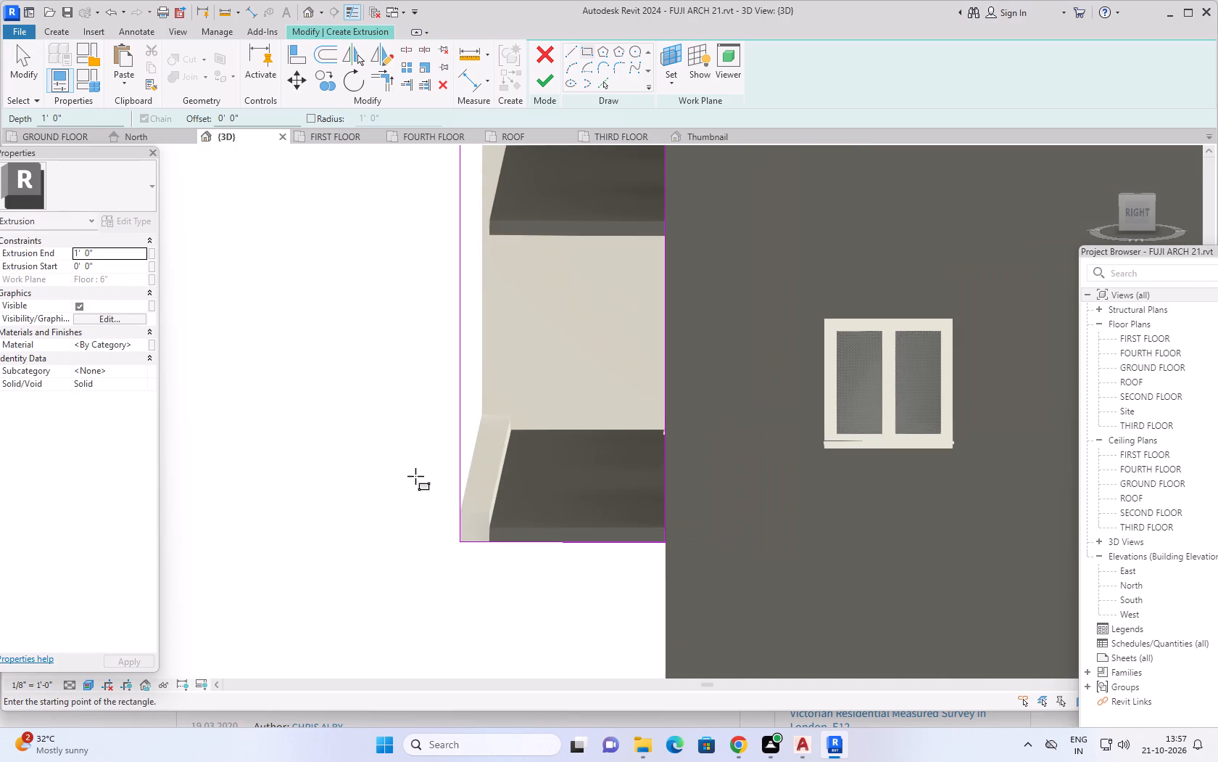
scroll(415, 476, "down", 2)
middle_click_drag(379, 445, 426, 469, "shift")
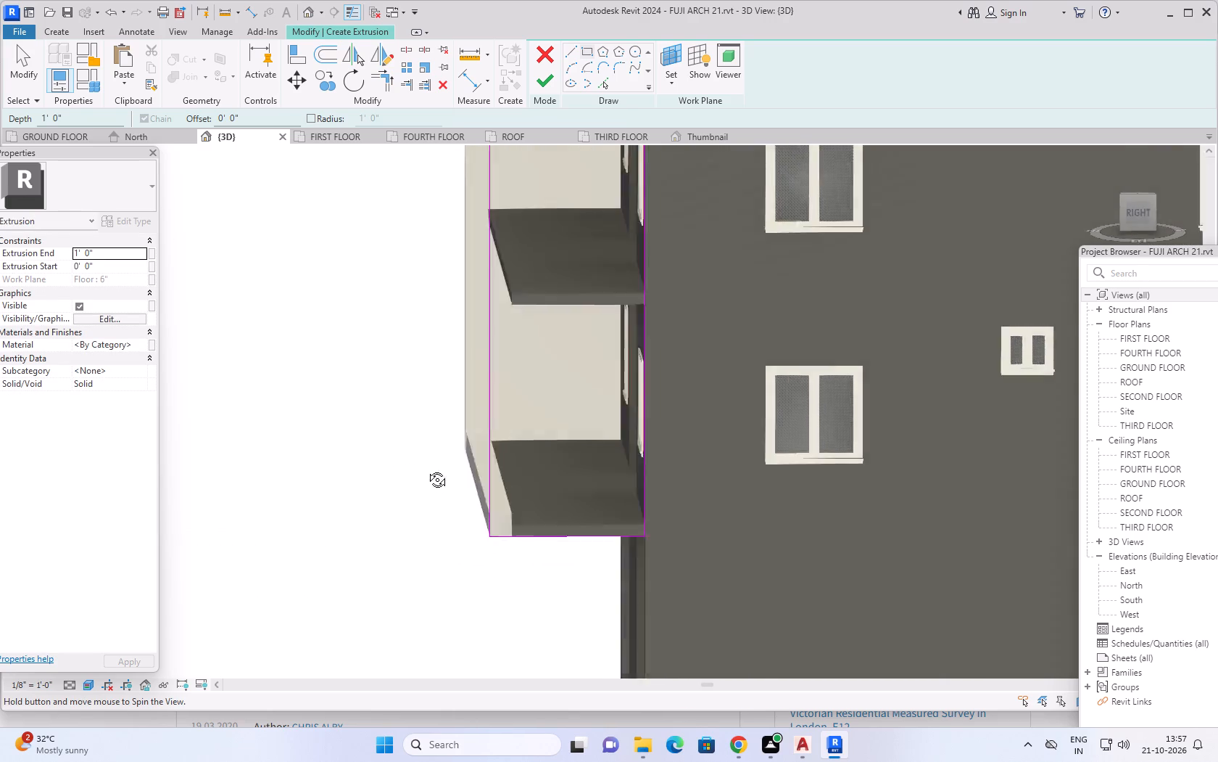
middle_click_drag(426, 469, 639, 481, "shift")
scroll(344, 411, "down", 4)
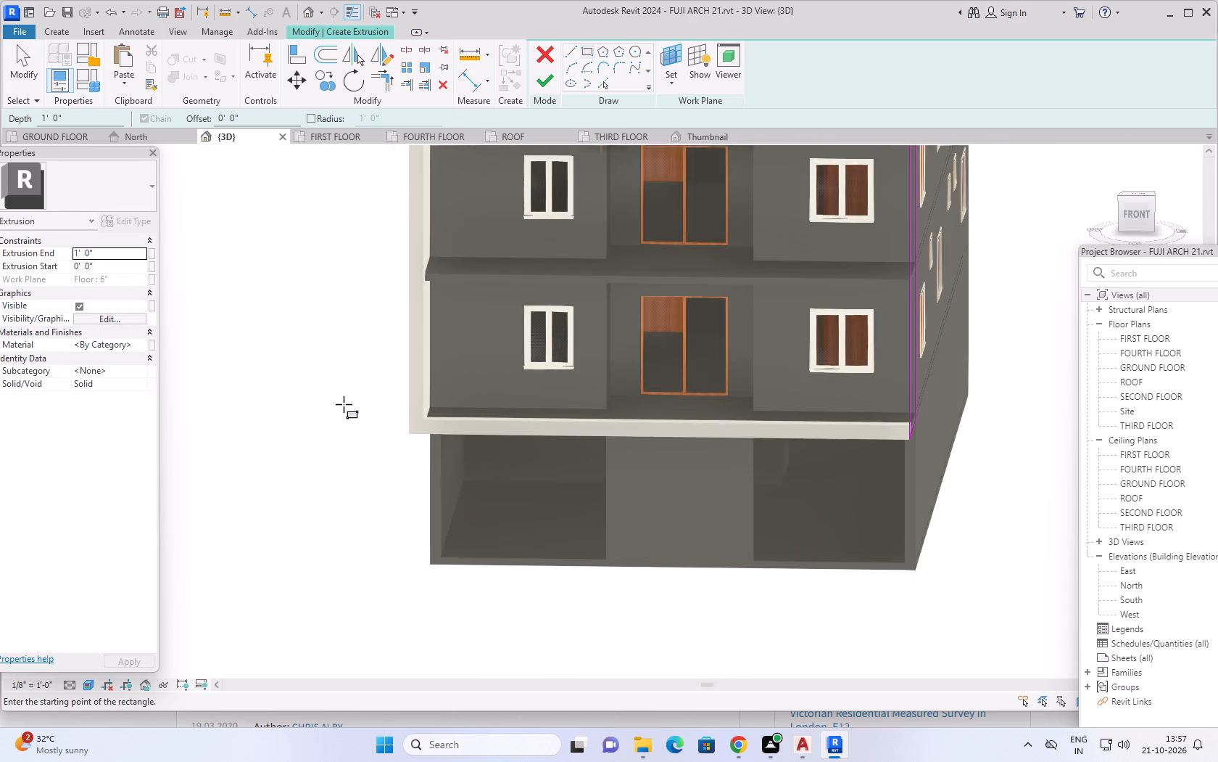
scroll(344, 404, "down", 2)
middle_click_drag(341, 391, 360, 530)
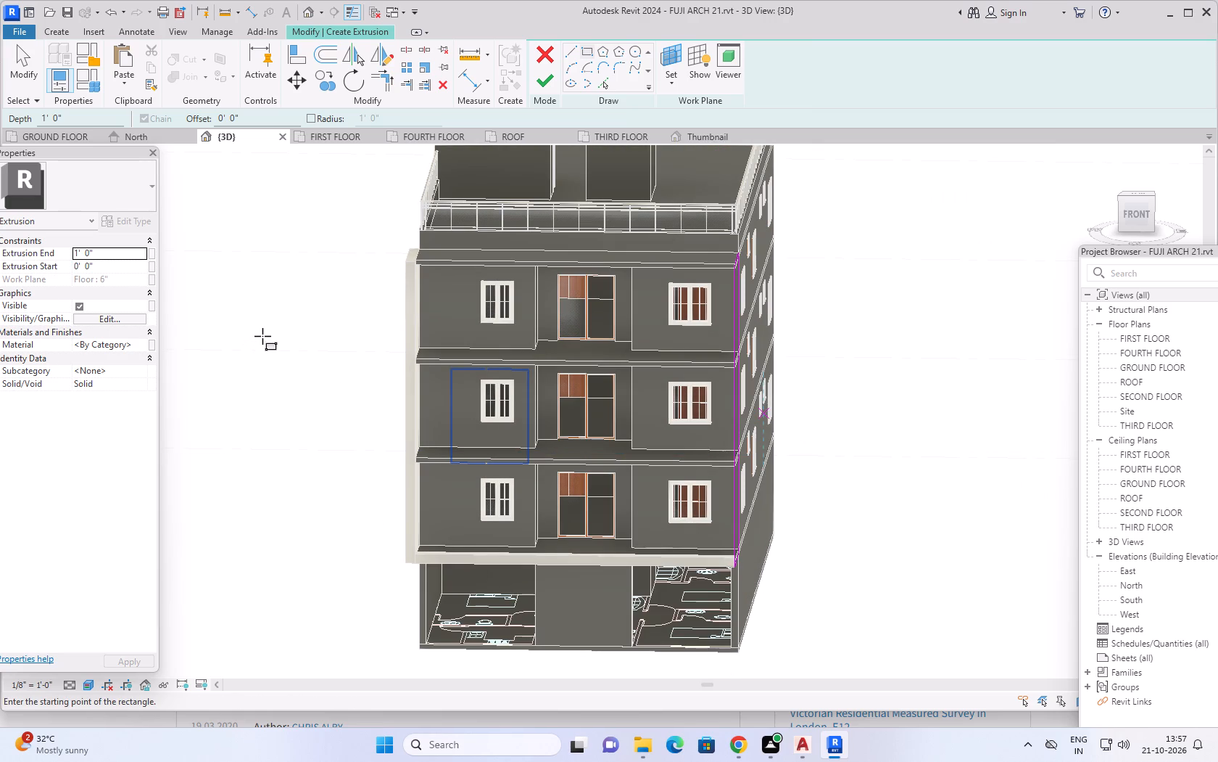
middle_click_drag(262, 336, 289, 399)
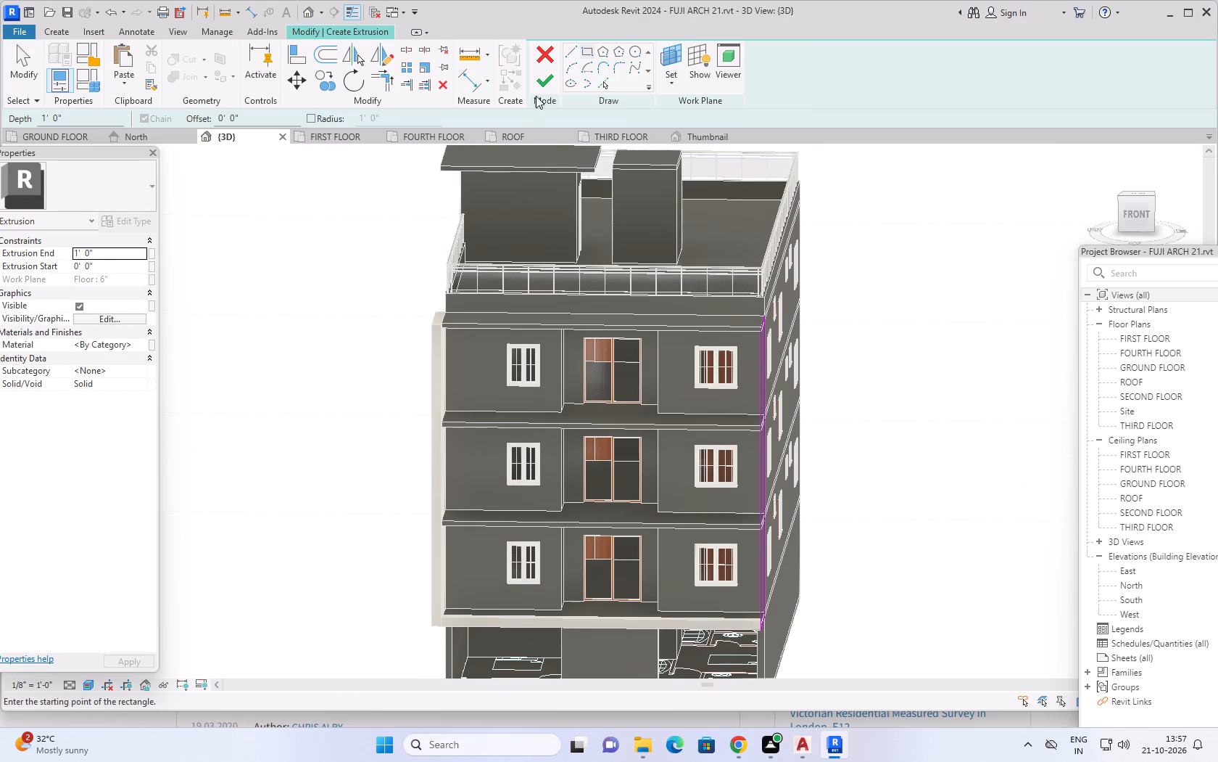
left_click(541, 84)
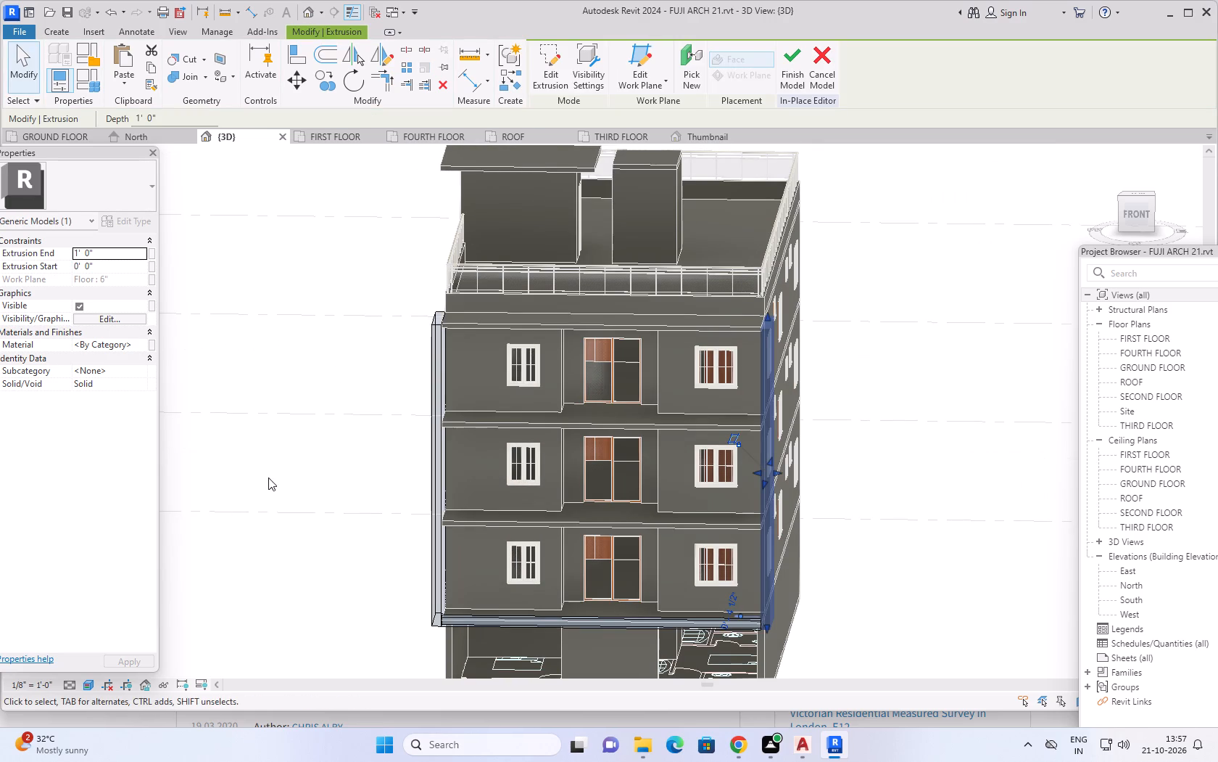
left_click(284, 446)
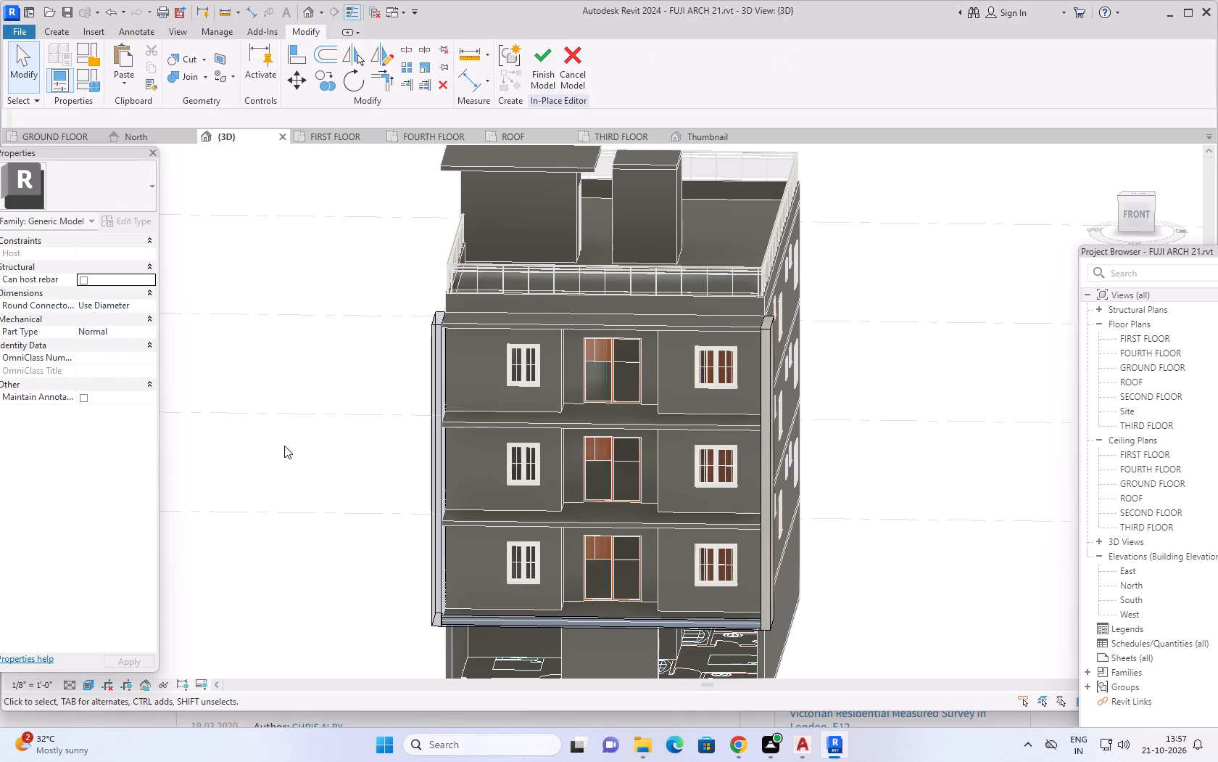
Start another extrusion with the top face of the uppermost projecting slab picked as its work plane.
middle_click_drag(284, 501, 320, 416, "shift")
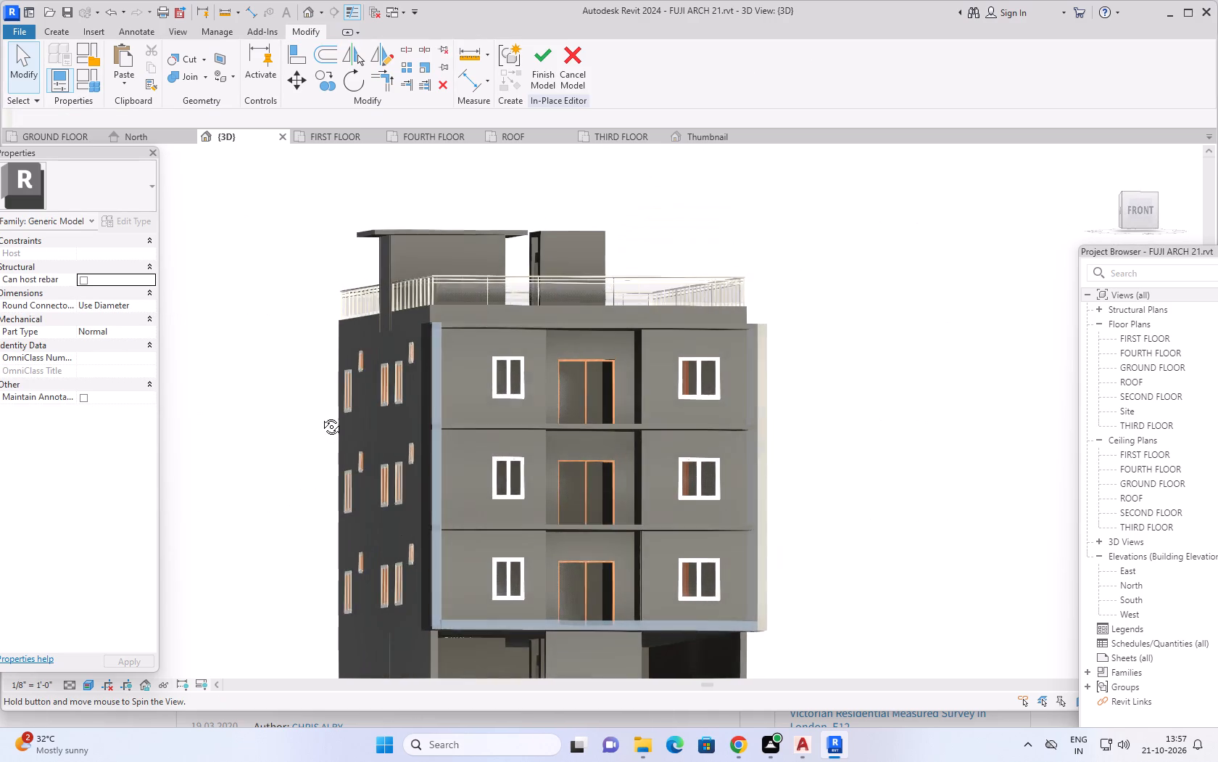
middle_click_drag(320, 416, 306, 471, "shift")
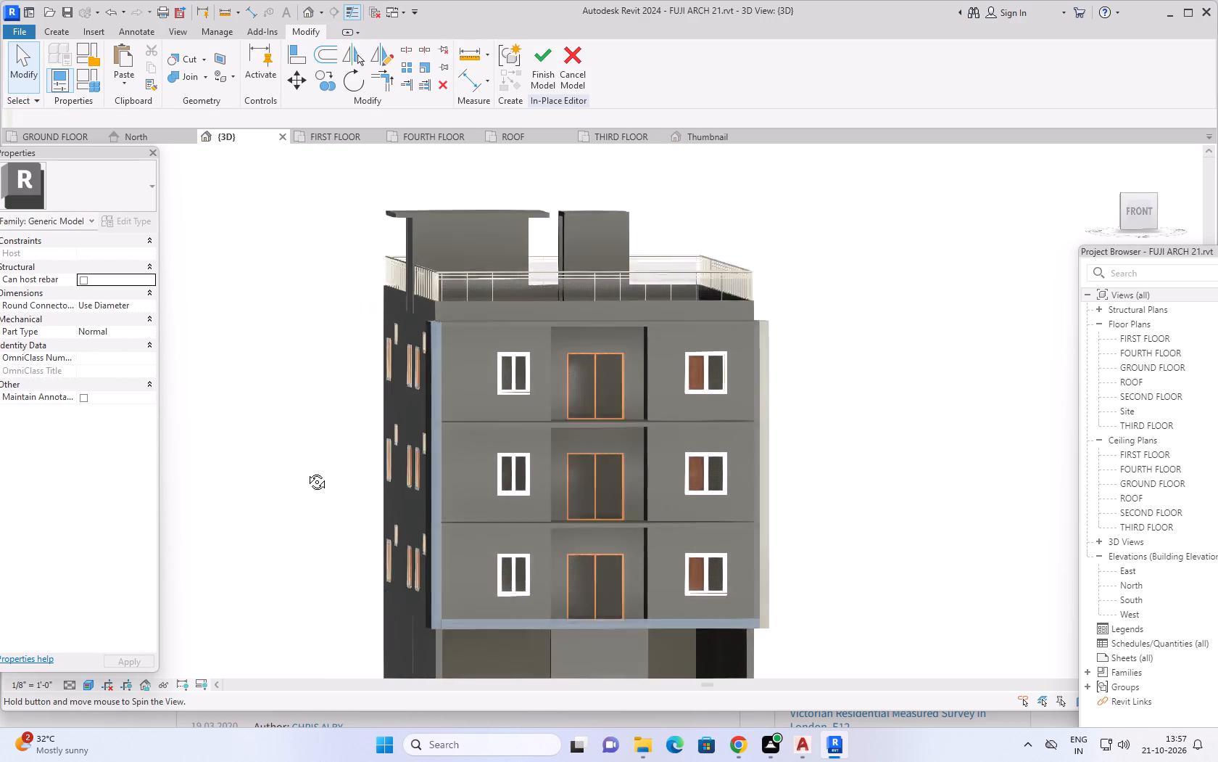
middle_click_drag(306, 471, 304, 582, "shift")
middle_click_drag(290, 462, 290, 571, "shift")
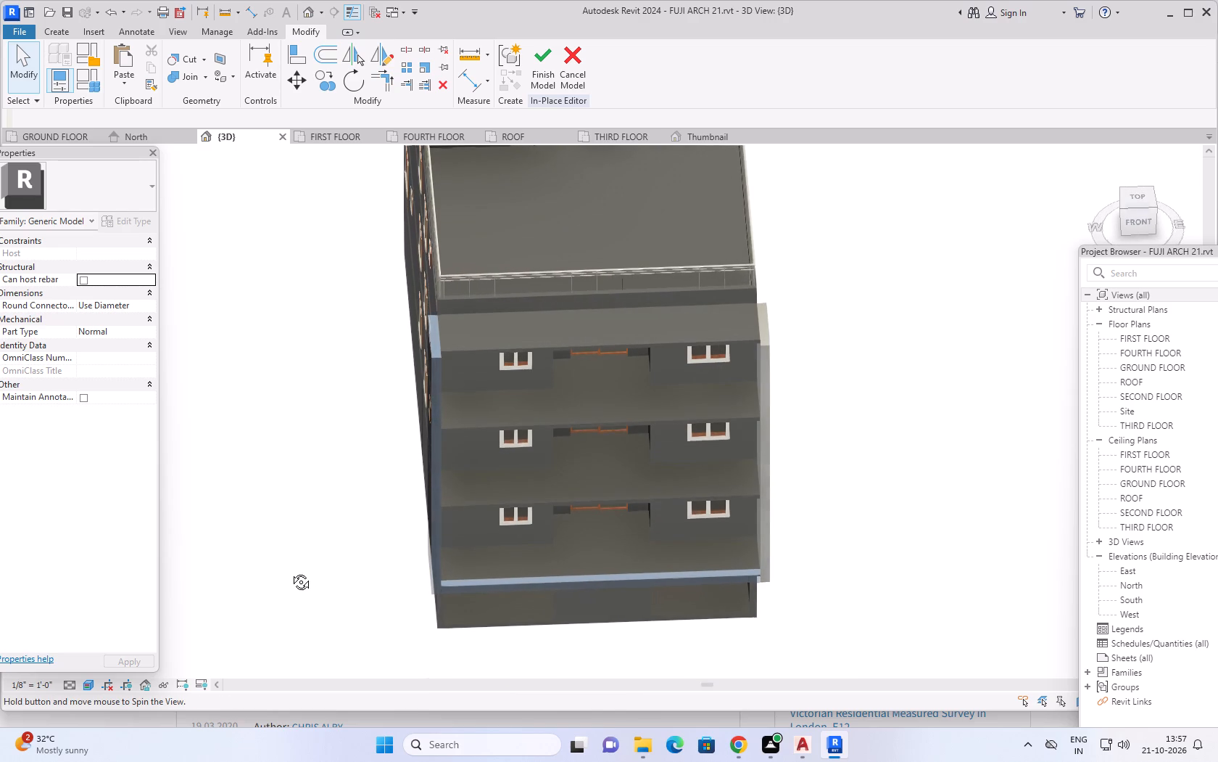
middle_click_drag(290, 571, 290, 592, "shift")
middle_click_drag(294, 481, 286, 585, "shift")
middle_click_drag(297, 490, 305, 580, "shift")
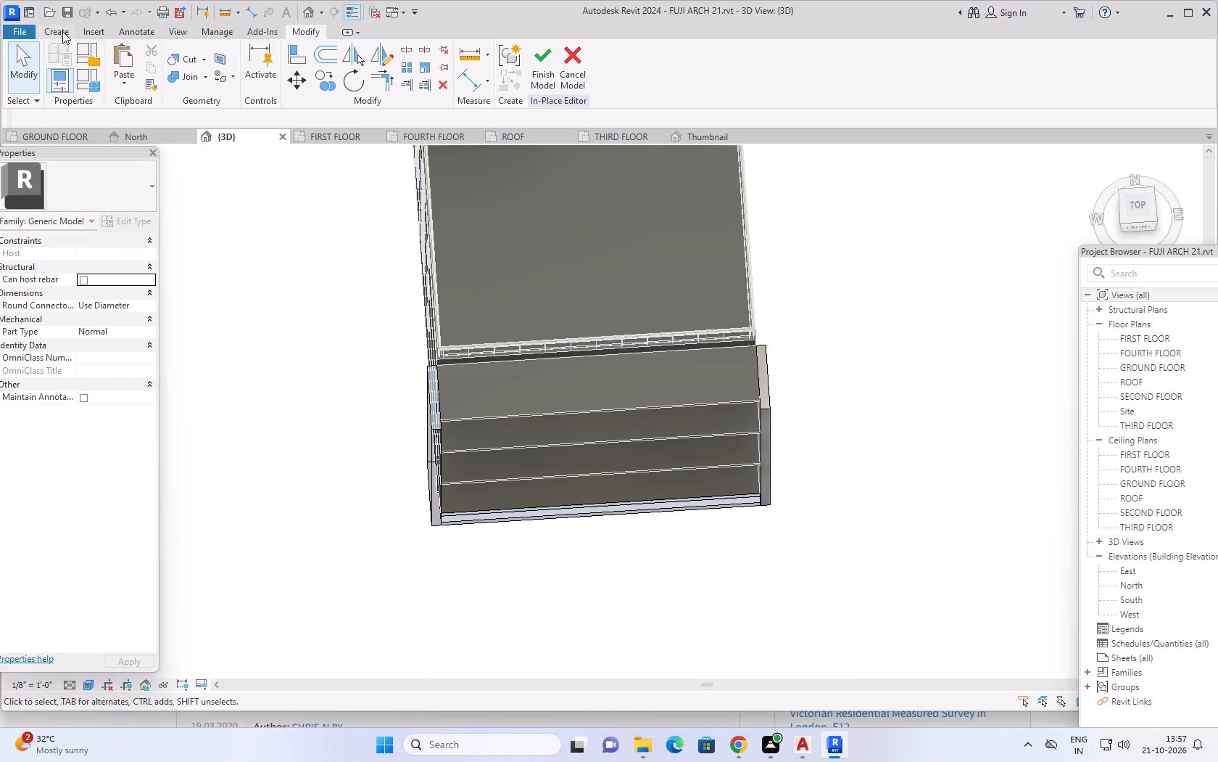
left_click(62, 31)
left_click(120, 57)
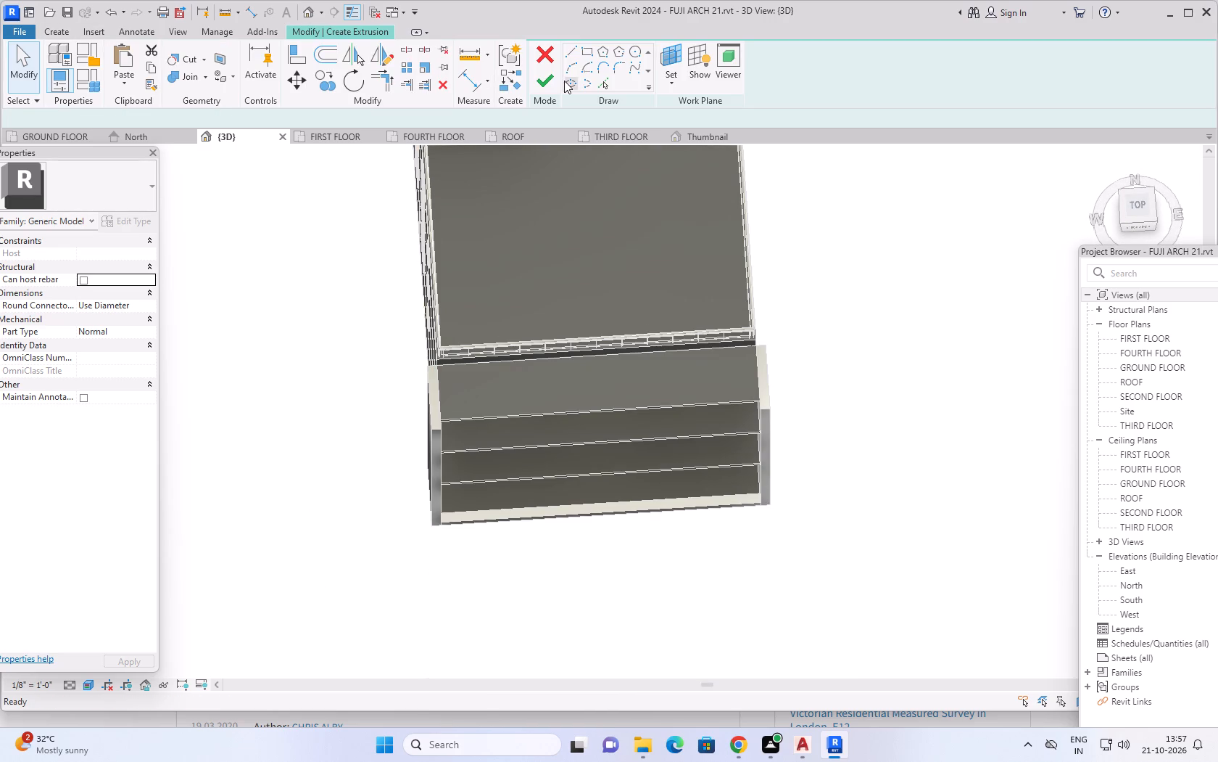
left_click(676, 86)
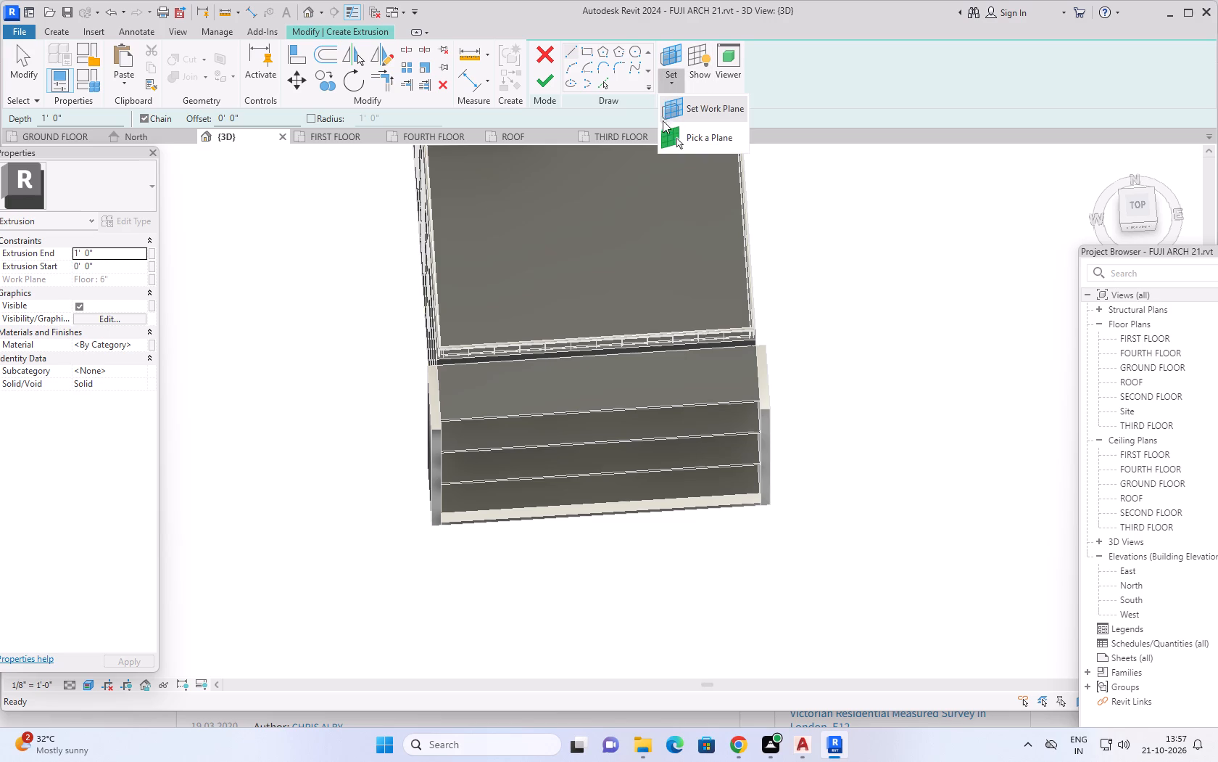
left_click(683, 135)
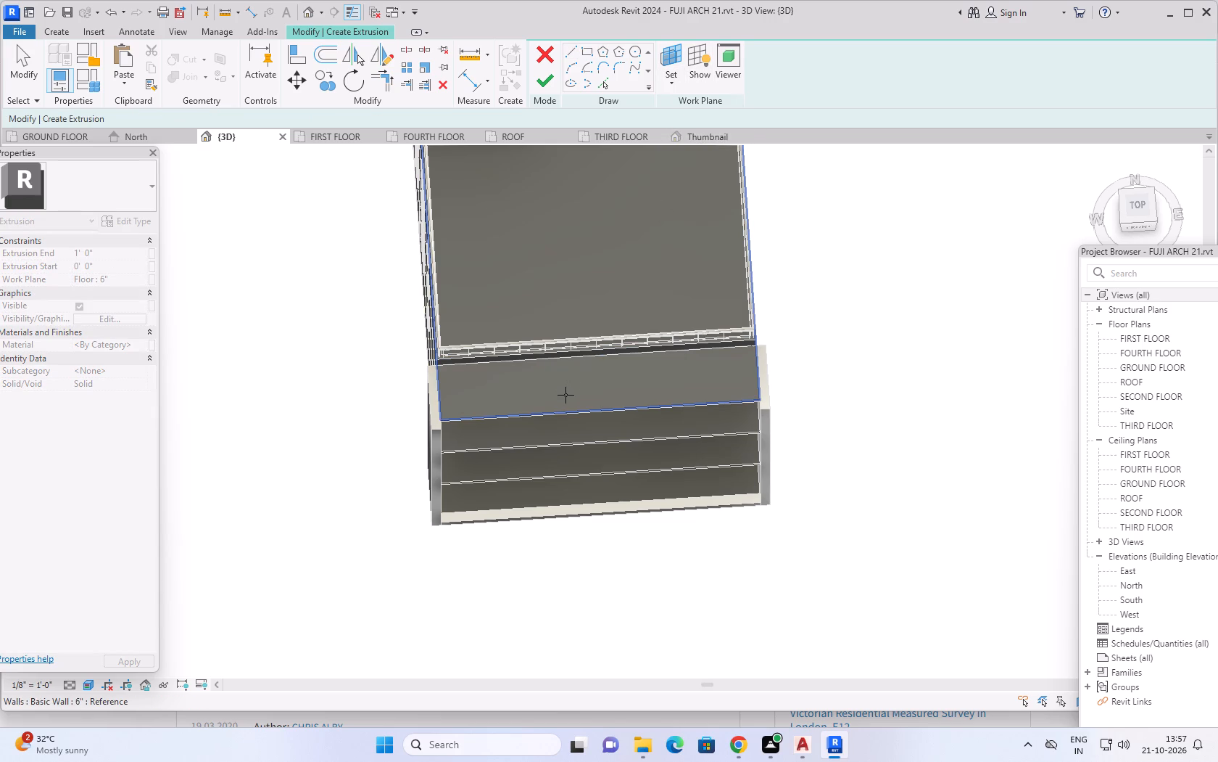
left_click(565, 395)
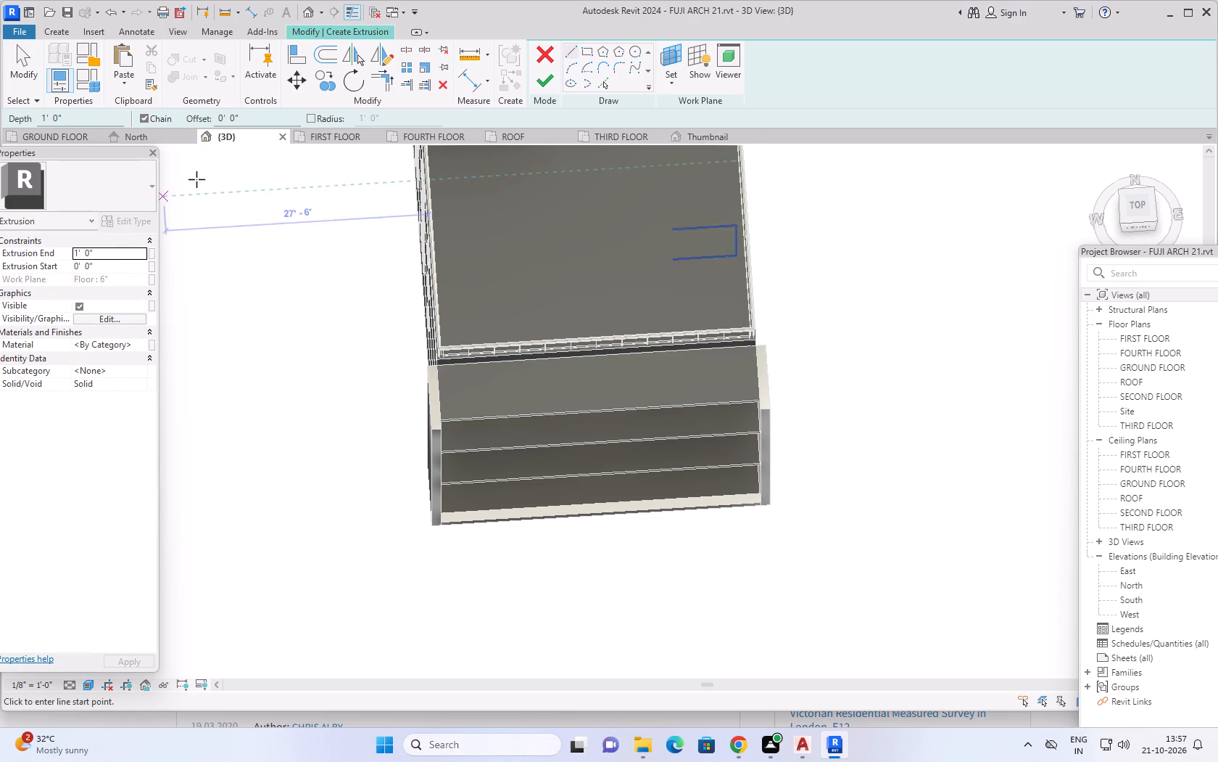
Sketch a rectangle about 34' wide from the west panel's outer corner at the wall to the front band's corner beside the east panel.
left_click(589, 50)
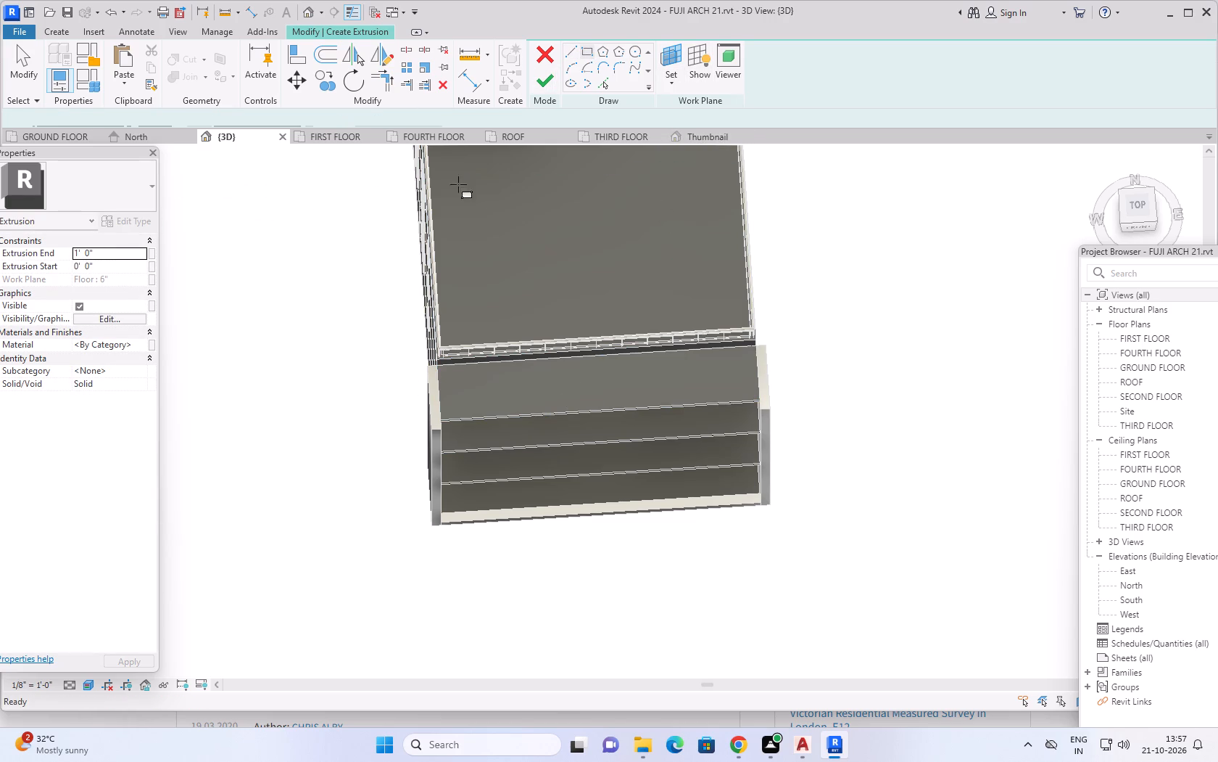
middle_click_drag(265, 287, 254, 383, "shift")
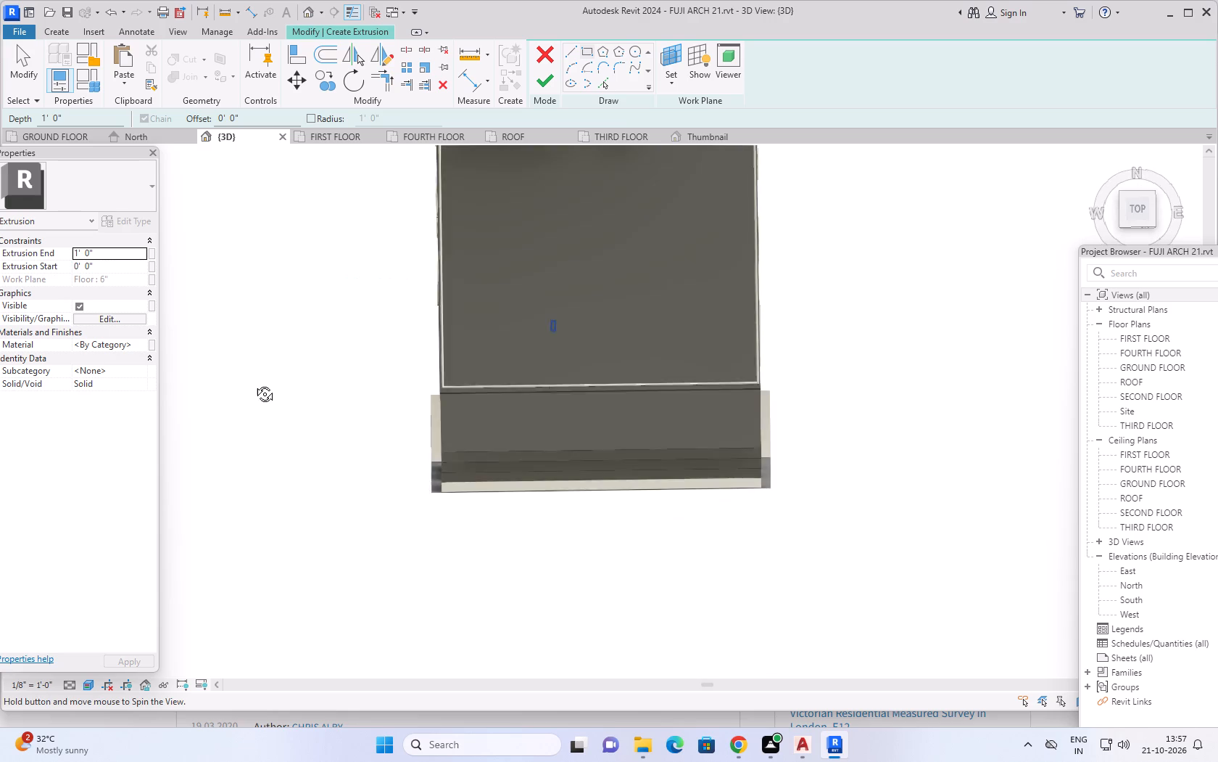
middle_click_drag(254, 383, 252, 397, "shift")
scroll(423, 414, "up", 8)
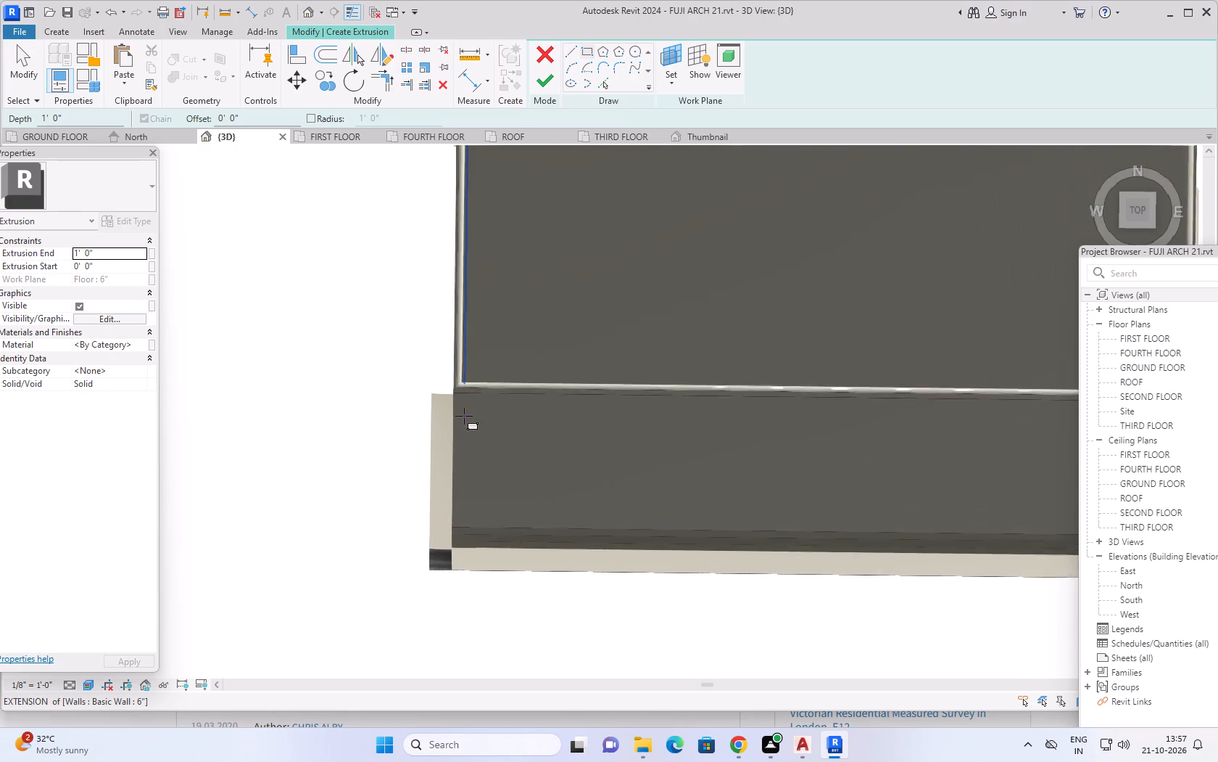
left_click(424, 384)
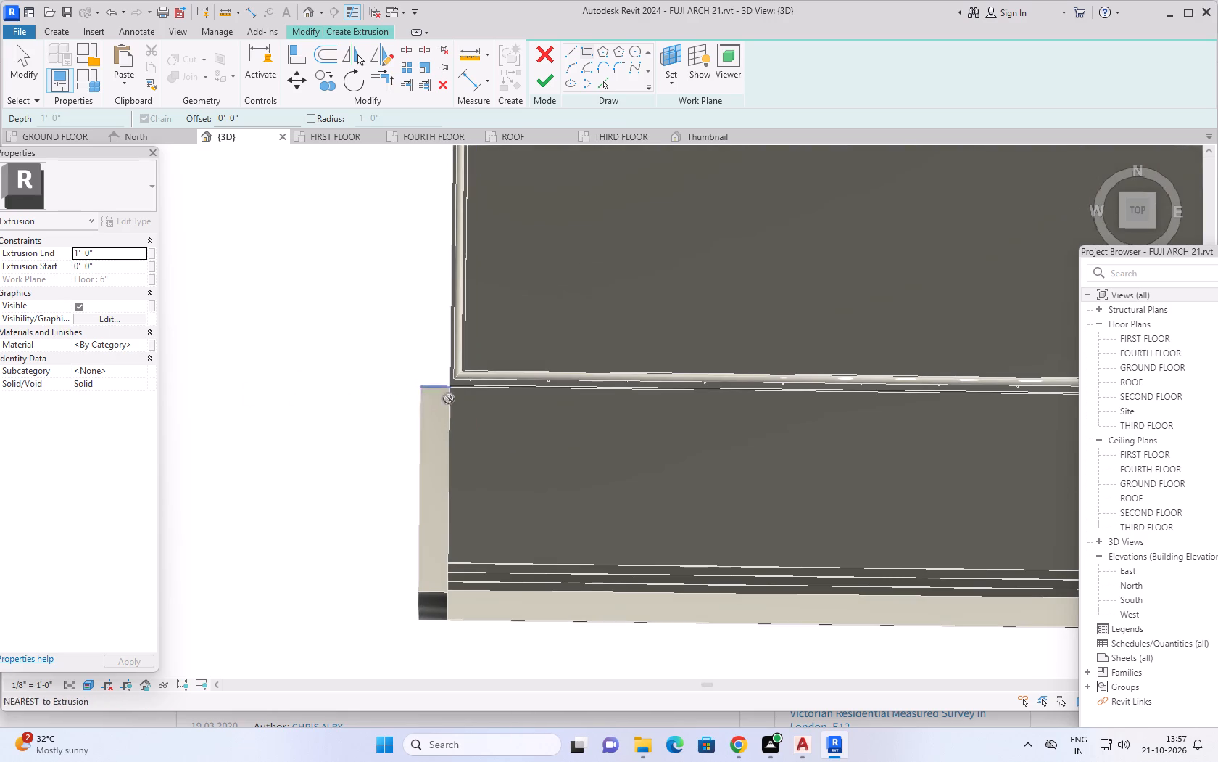
scroll(924, 504, "down", 6)
middle_click_drag(942, 509, 797, 509)
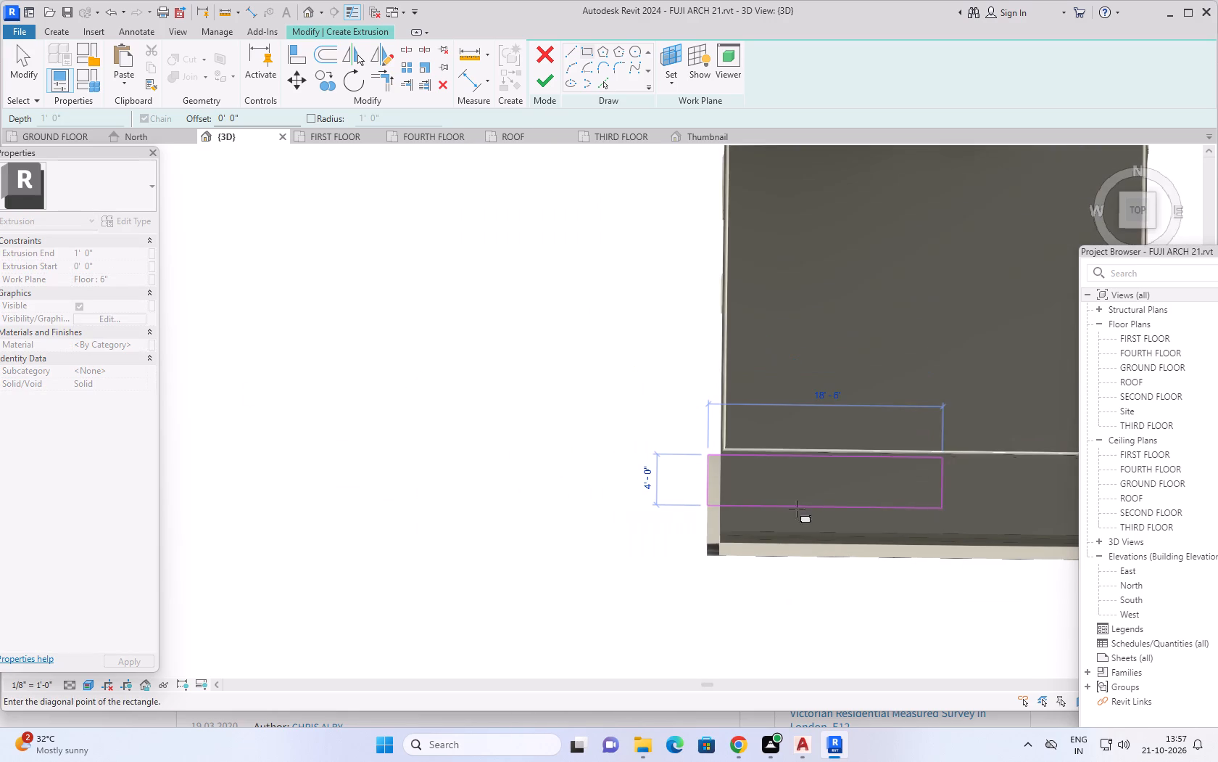
middle_click_drag(797, 509, 434, 467)
scroll(609, 493, "up", 4)
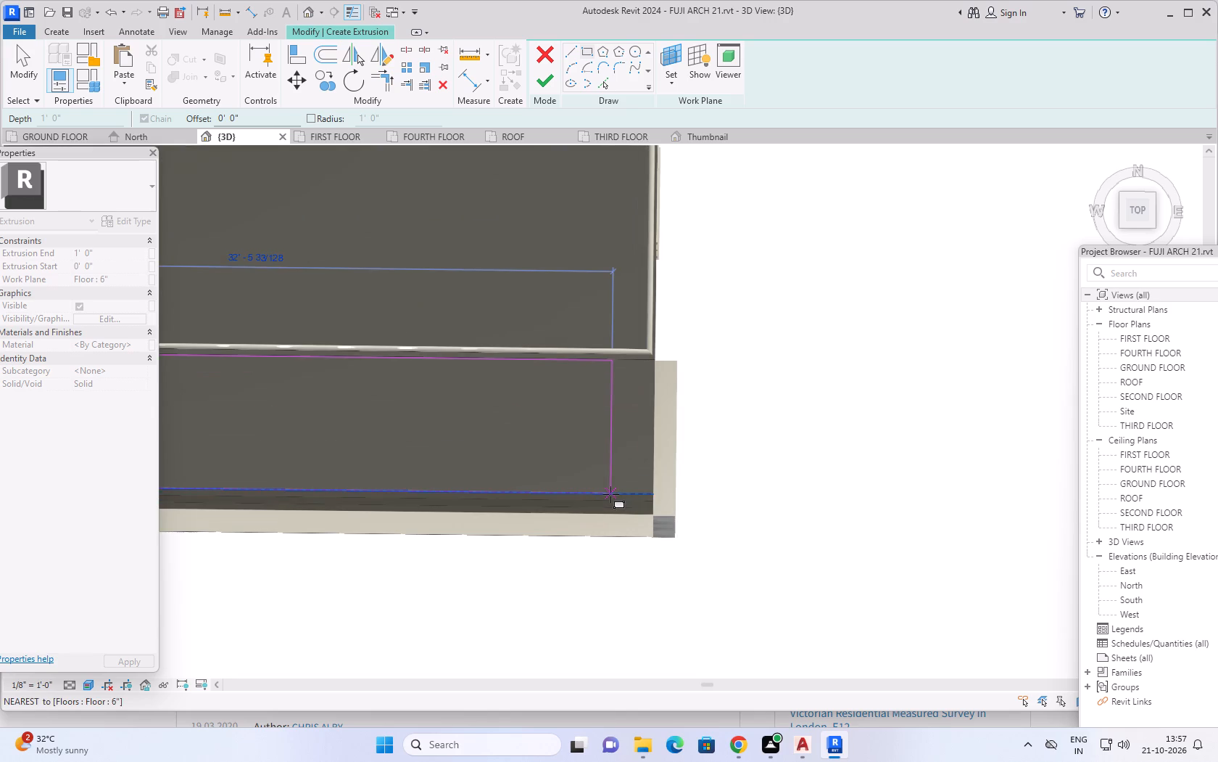
scroll(652, 515, "up", 3)
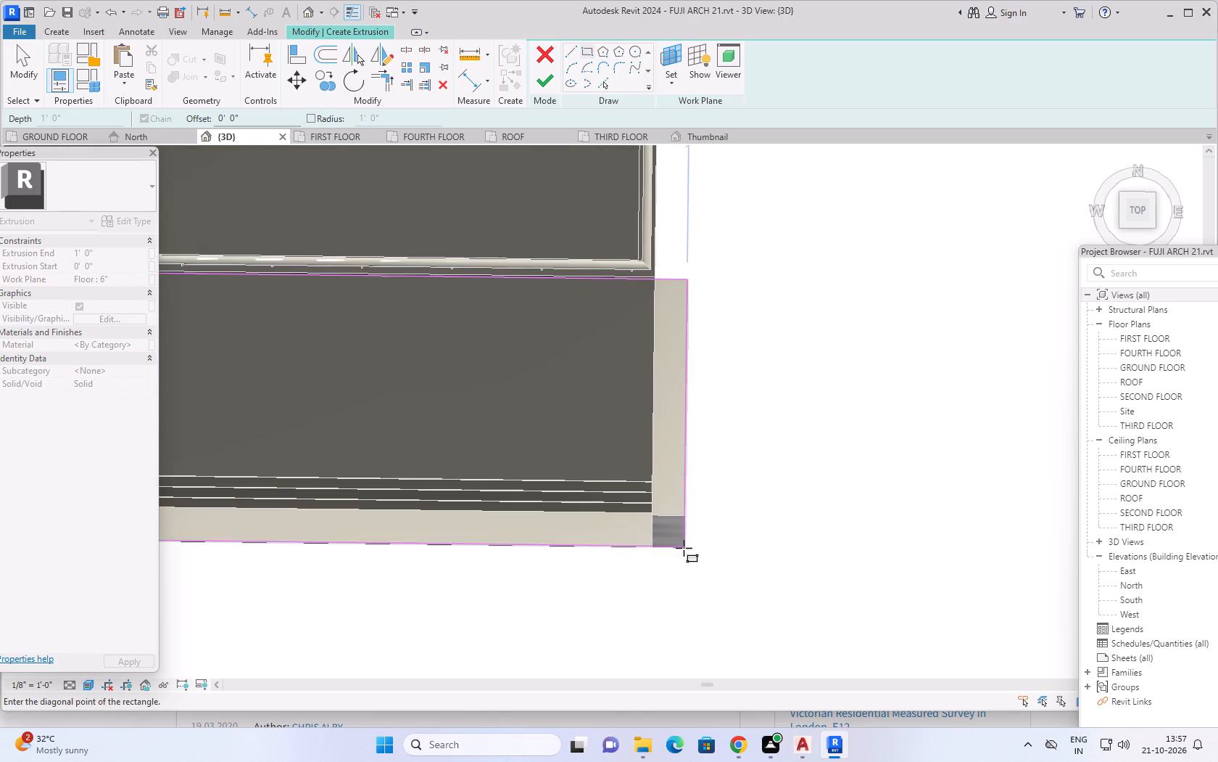
scroll(685, 548, "up", 6)
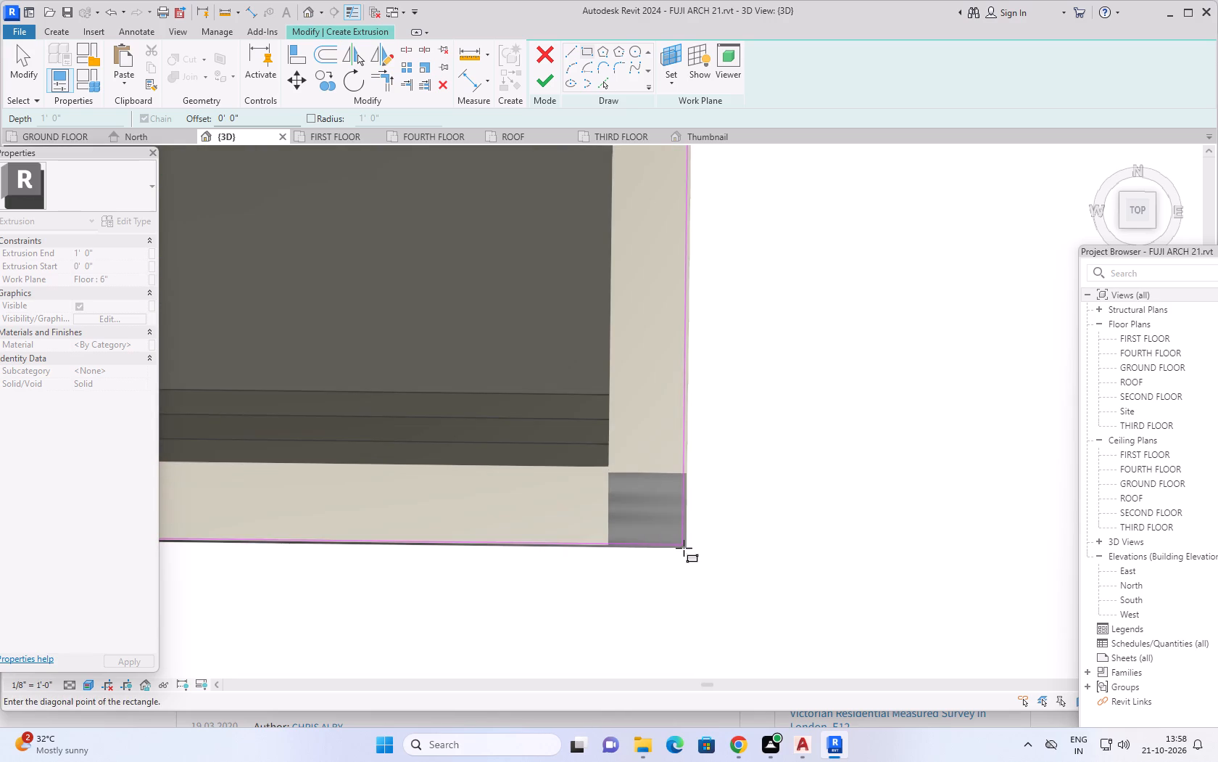
scroll(684, 548, "up", 4)
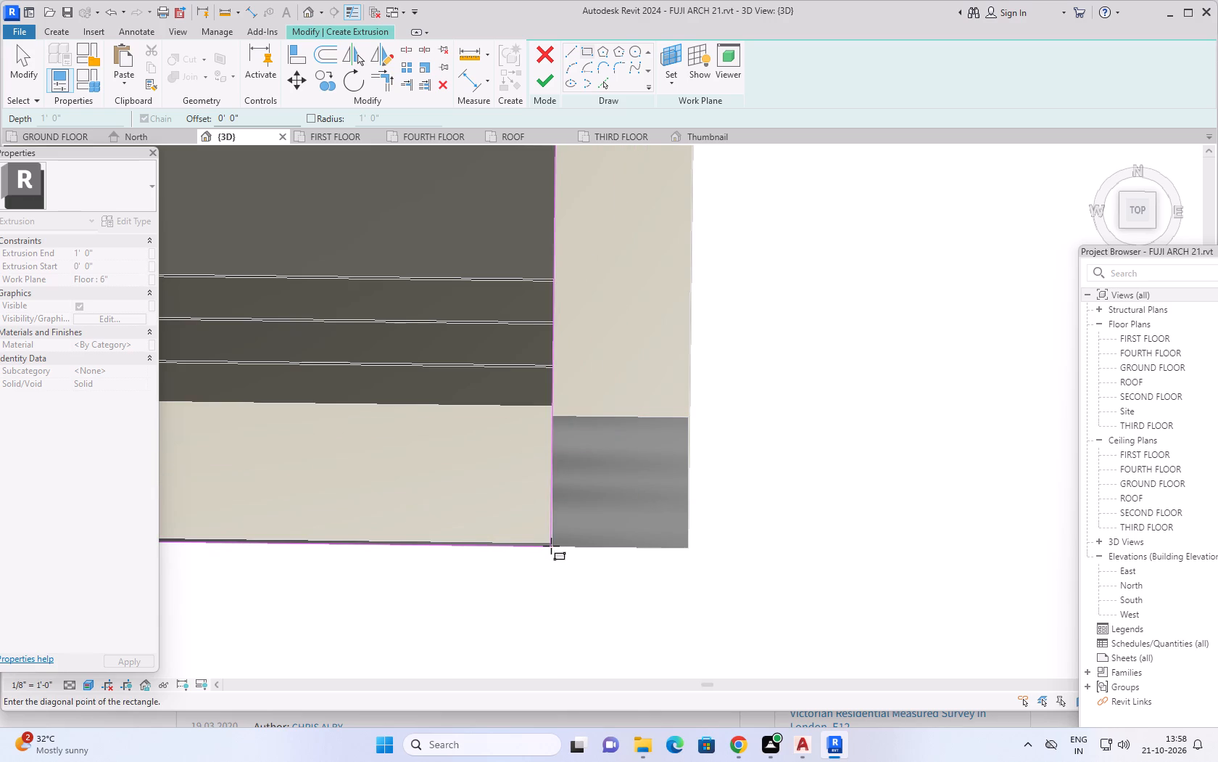
scroll(553, 546, "up", 4)
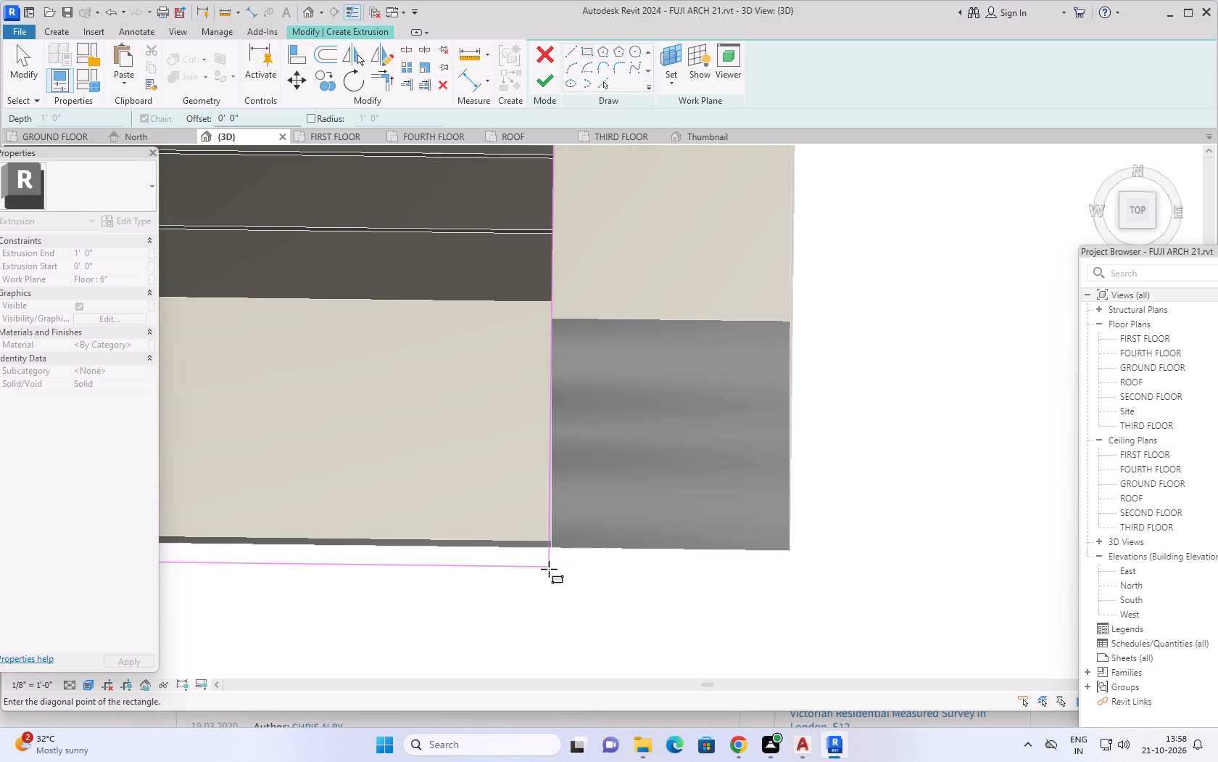
middle_click_drag(549, 569, 555, 546, "shift")
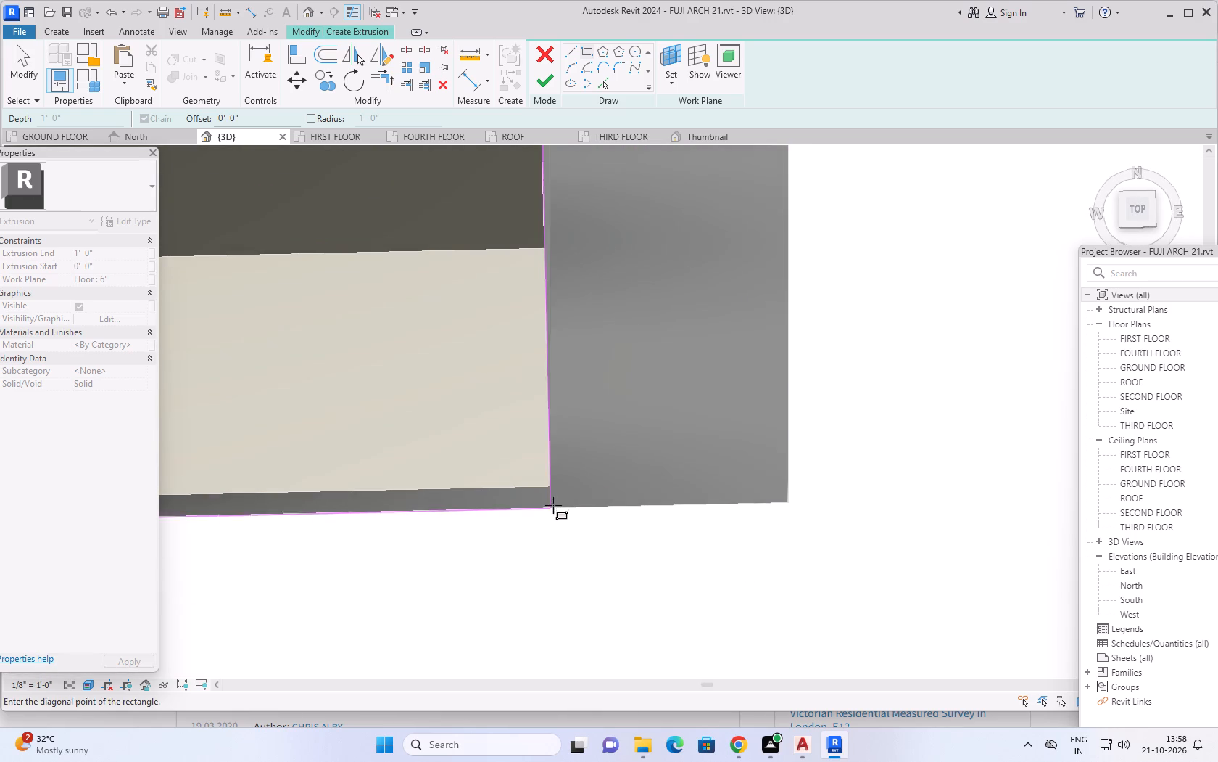
left_click(550, 487)
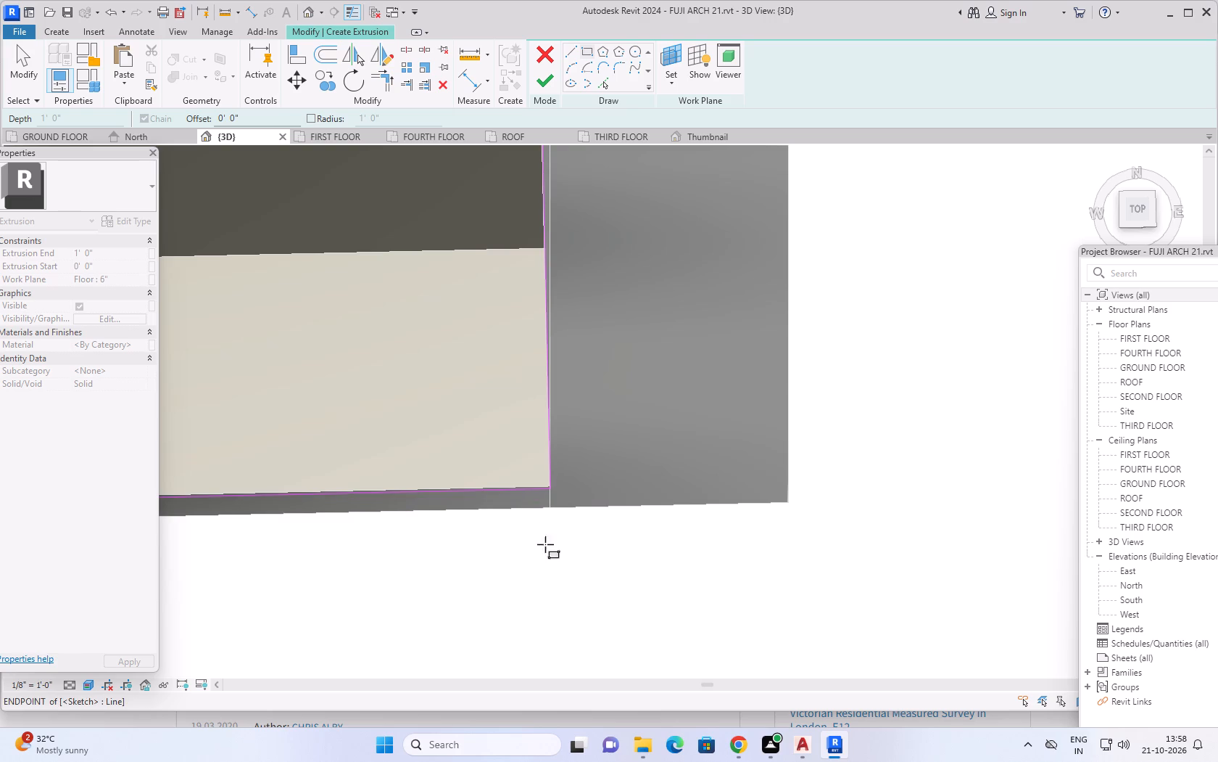
Examine the sketched rectangle against the top slab, front band and side panels from above and around the building.
scroll(533, 581, "down", 6)
scroll(660, 493, "down", 3)
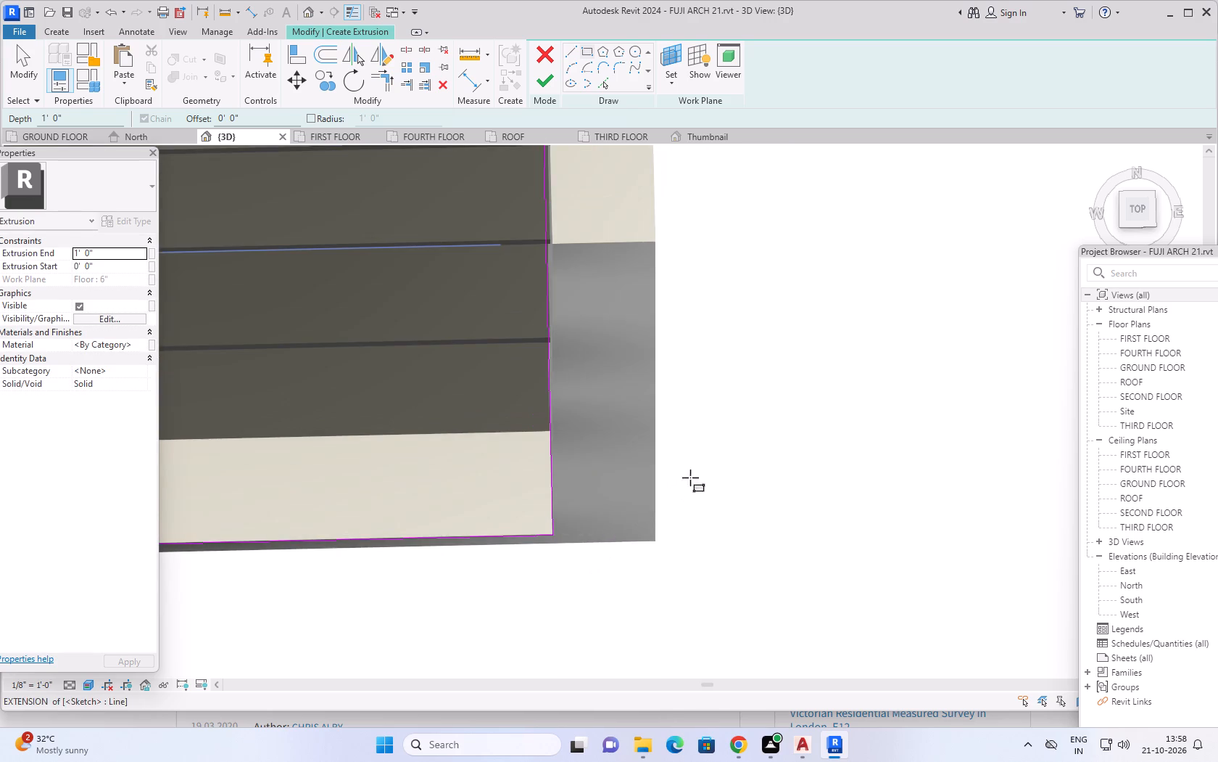
scroll(742, 385, "down", 2)
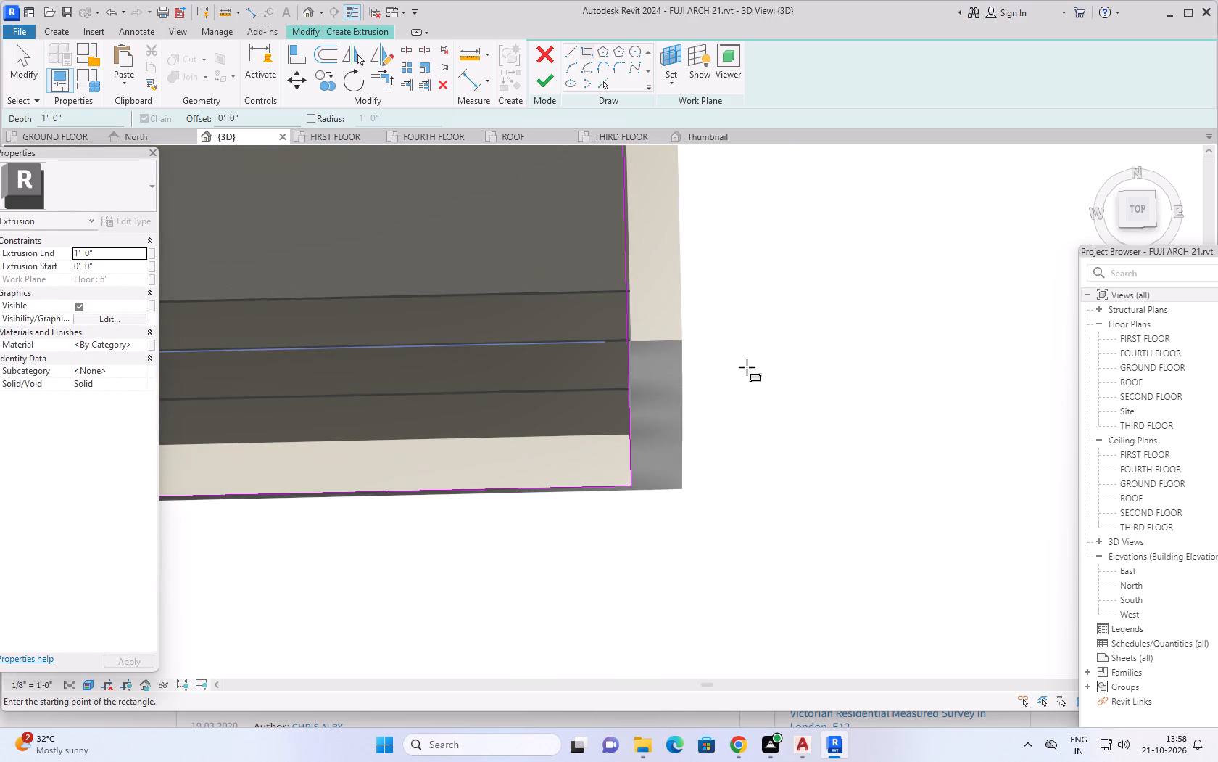
middle_click_drag(757, 326, 745, 414, "shift")
scroll(745, 414, "down", 7)
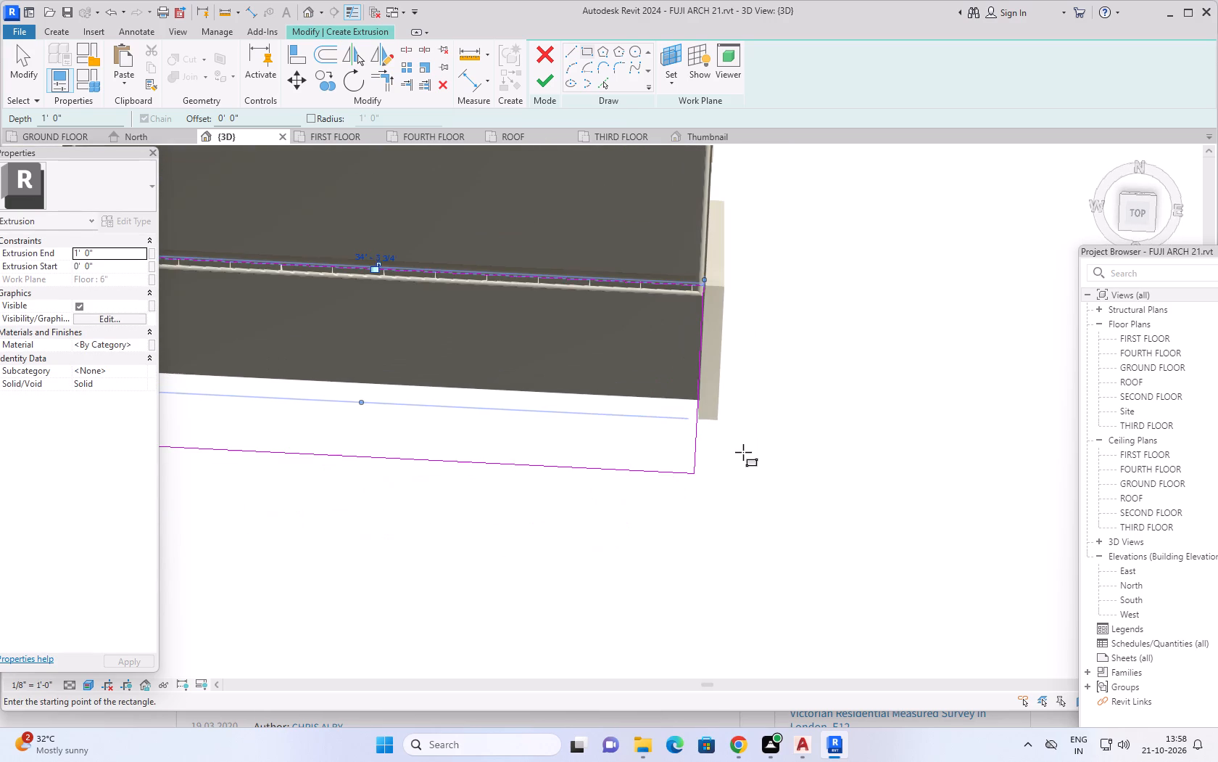
scroll(742, 454, "down", 8)
middle_click_drag(716, 530, 726, 484, "shift")
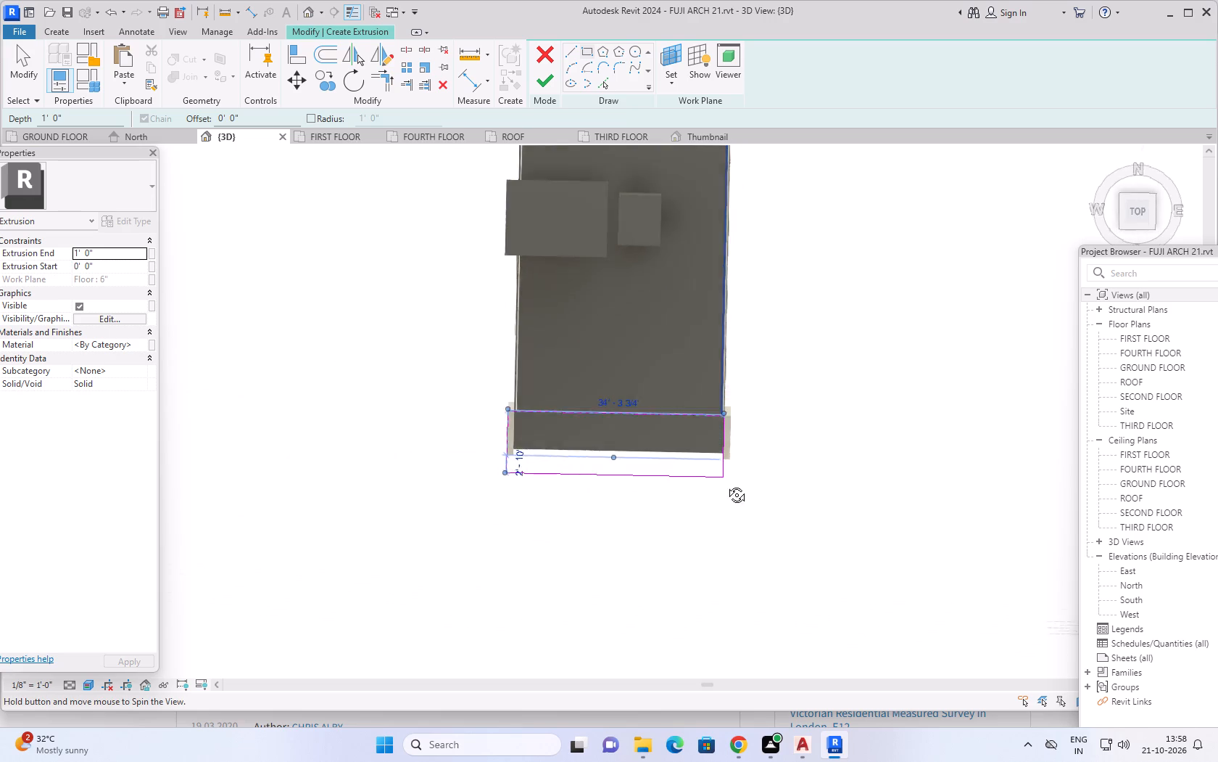
middle_click_drag(726, 484, 750, 345, "shift")
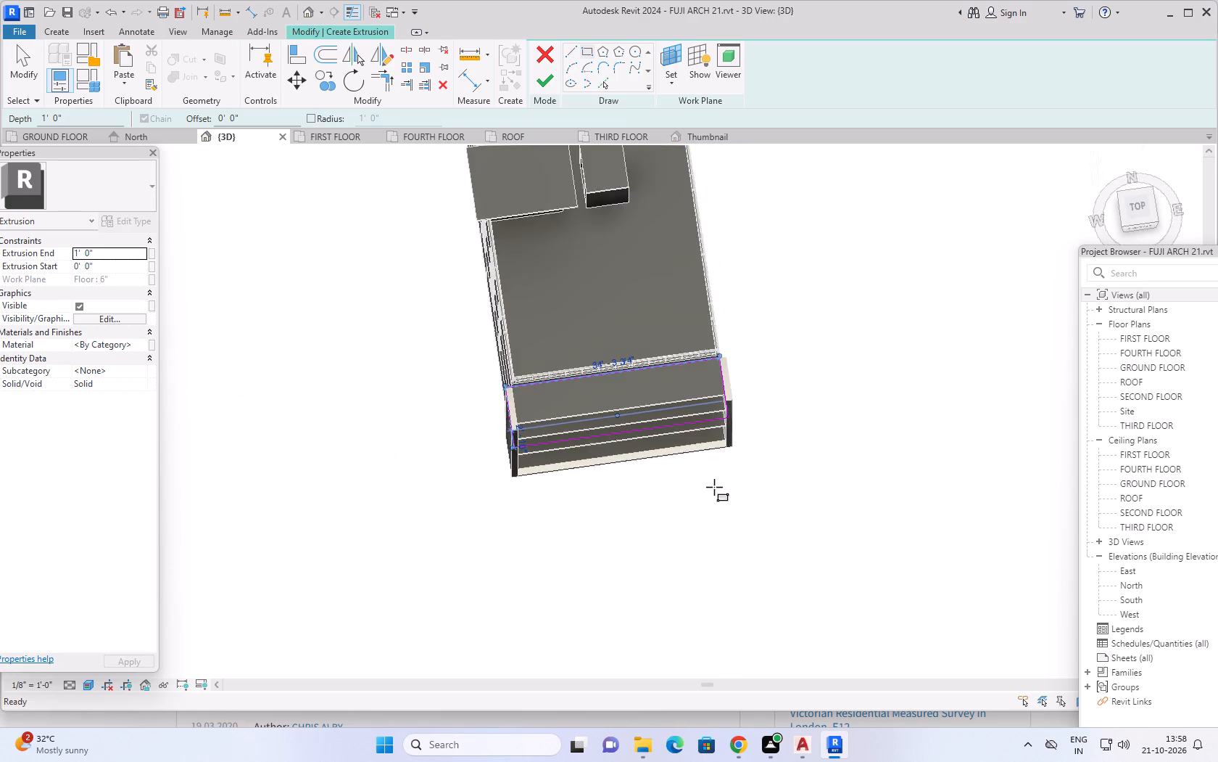
middle_click_drag(713, 486, 782, 396, "shift")
middle_click_drag(693, 549, 692, 456, "shift")
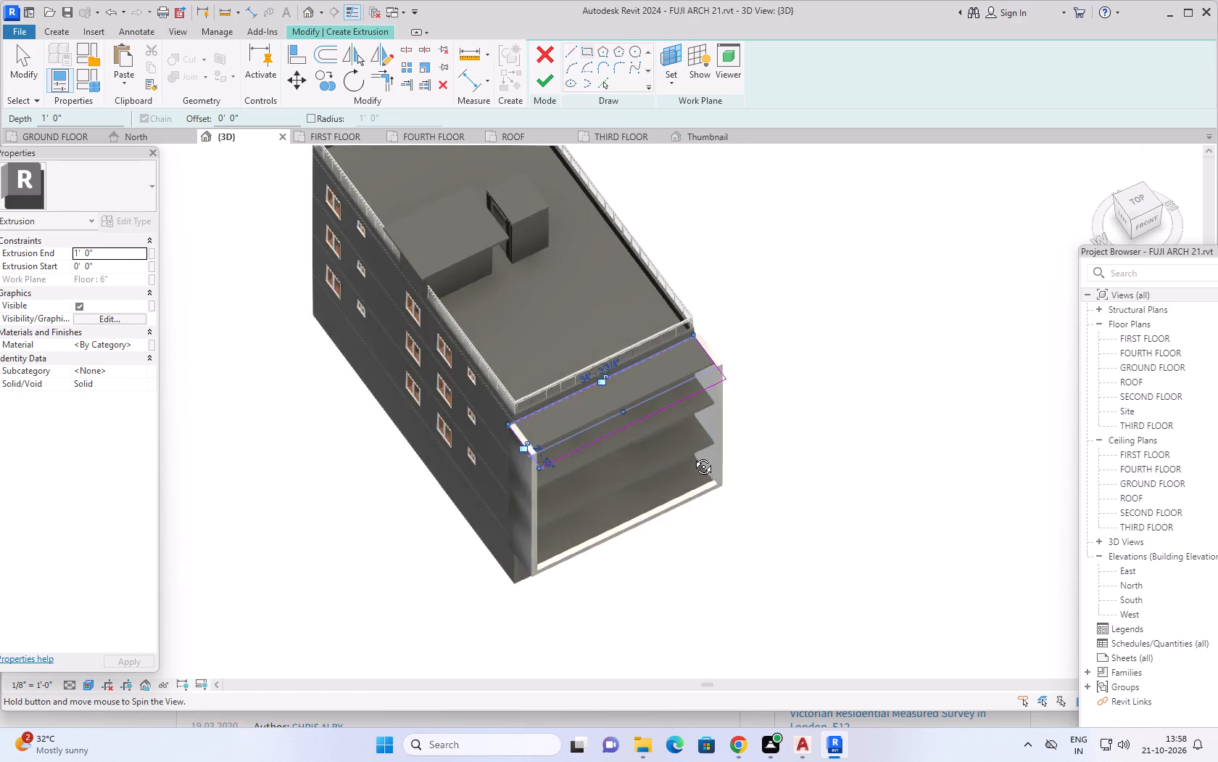
middle_click_drag(692, 456, 730, 374, "shift")
middle_click_drag(652, 533, 738, 537, "shift")
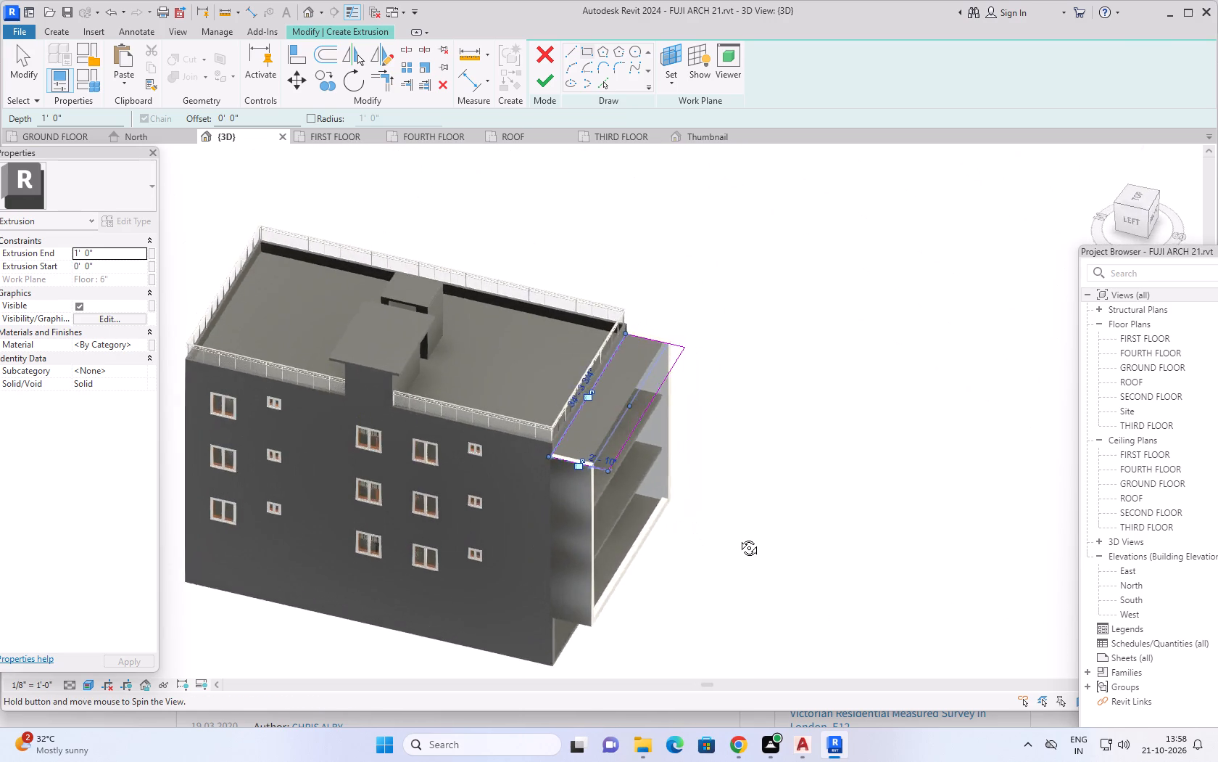
middle_click_drag(738, 537, 748, 537, "shift")
middle_click_drag(582, 586, 648, 629, "shift")
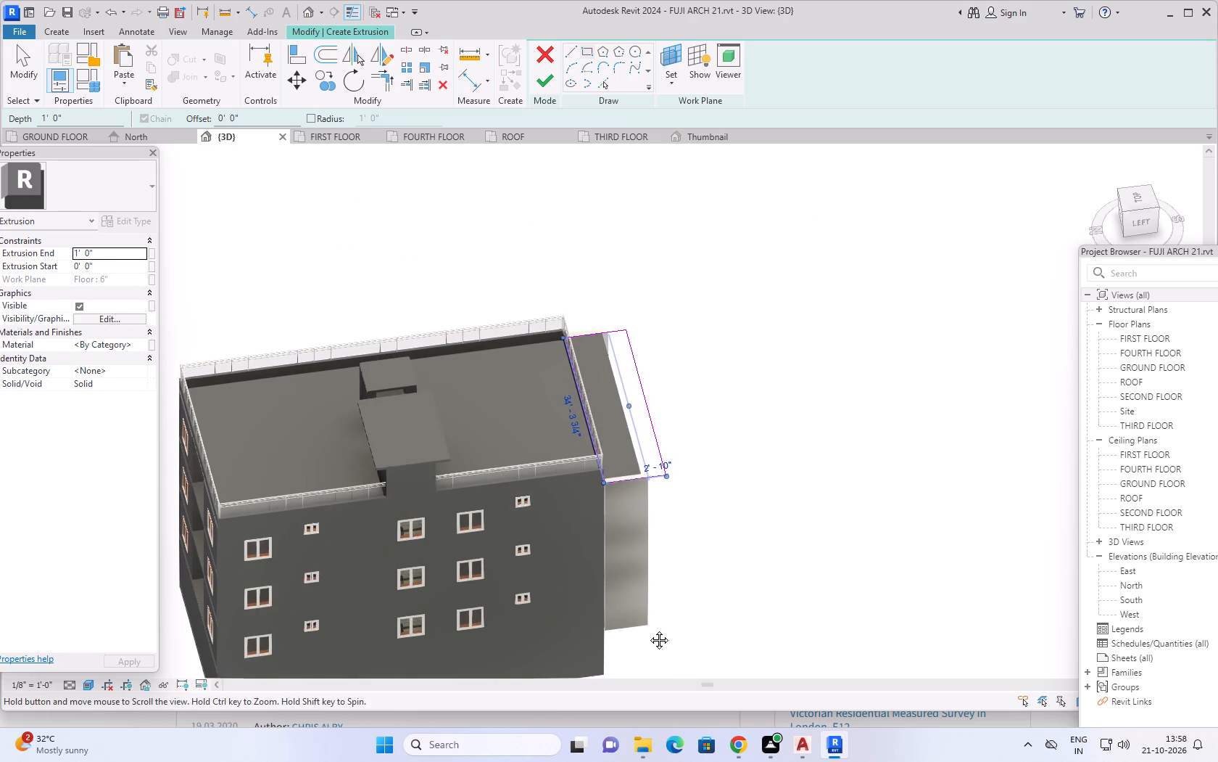
middle_click_drag(648, 629, 621, 629, "shift")
middle_click_drag(684, 621, 610, 617, "shift")
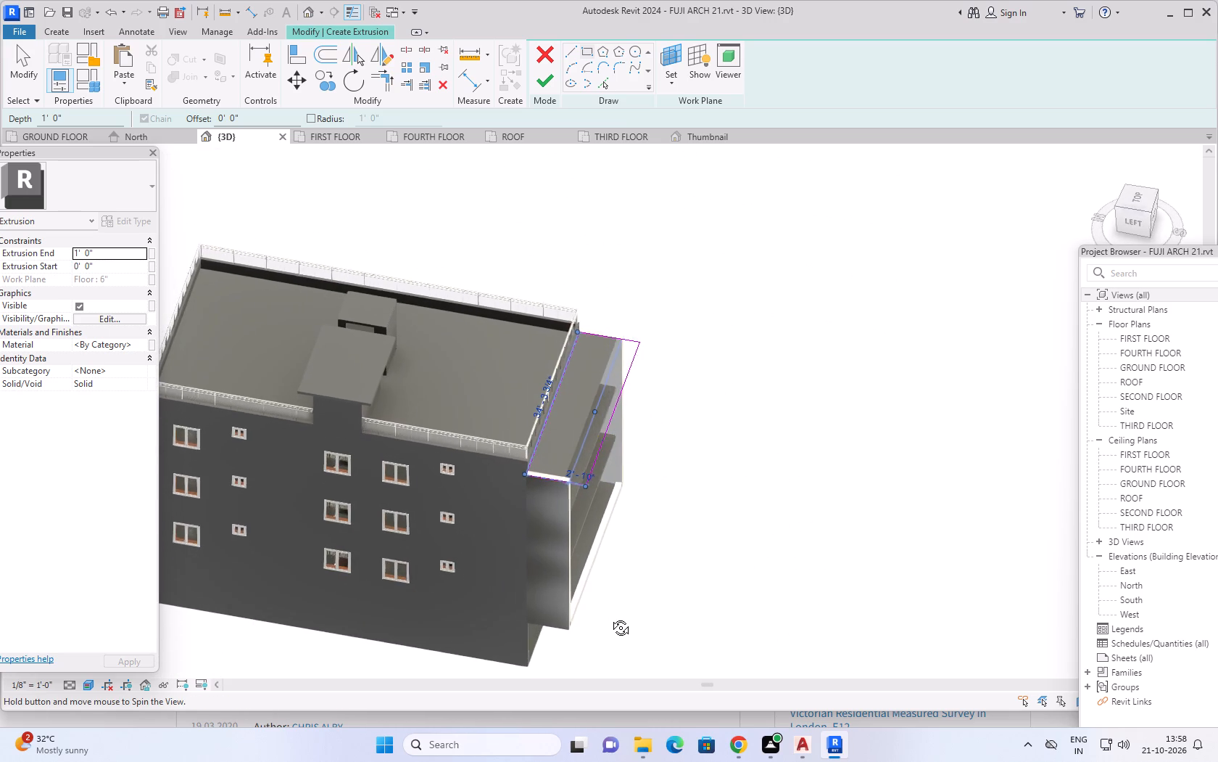
middle_click_drag(610, 617, 526, 620, "shift")
middle_click_drag(729, 462, 780, 465)
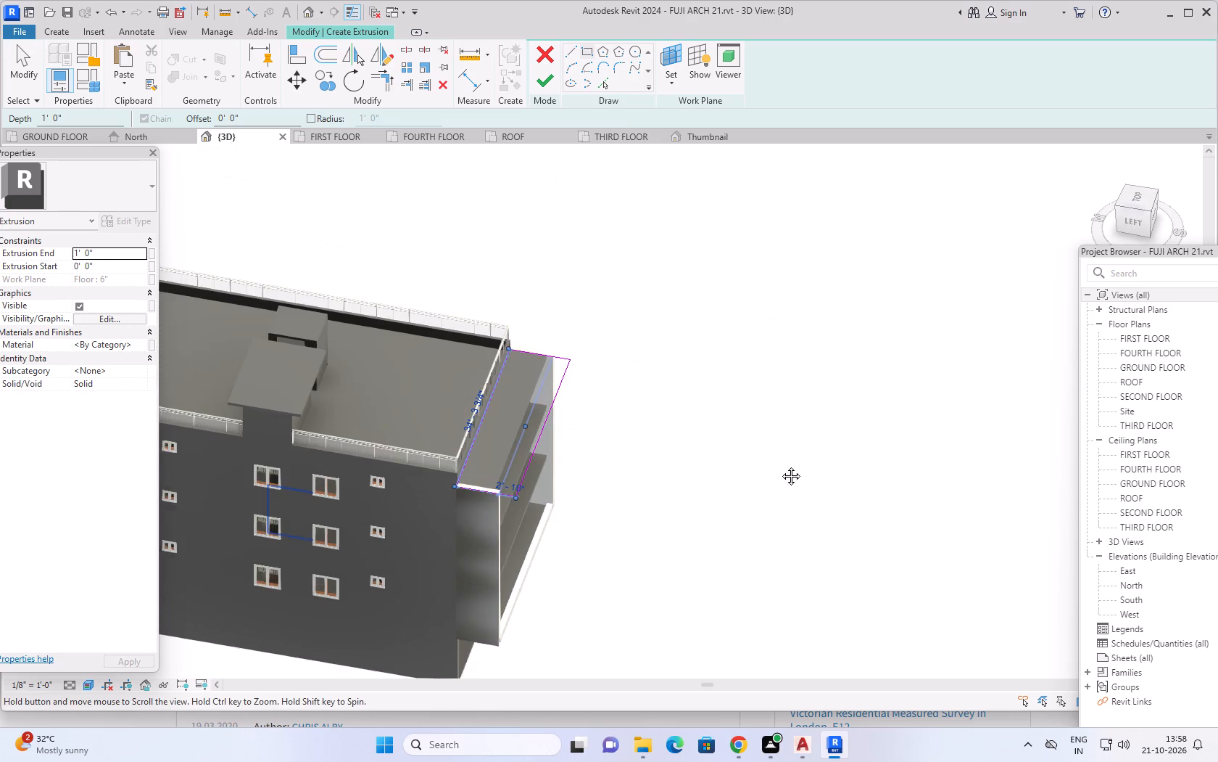
middle_click_drag(780, 465, 807, 465)
middle_click_drag(802, 560, 547, 501)
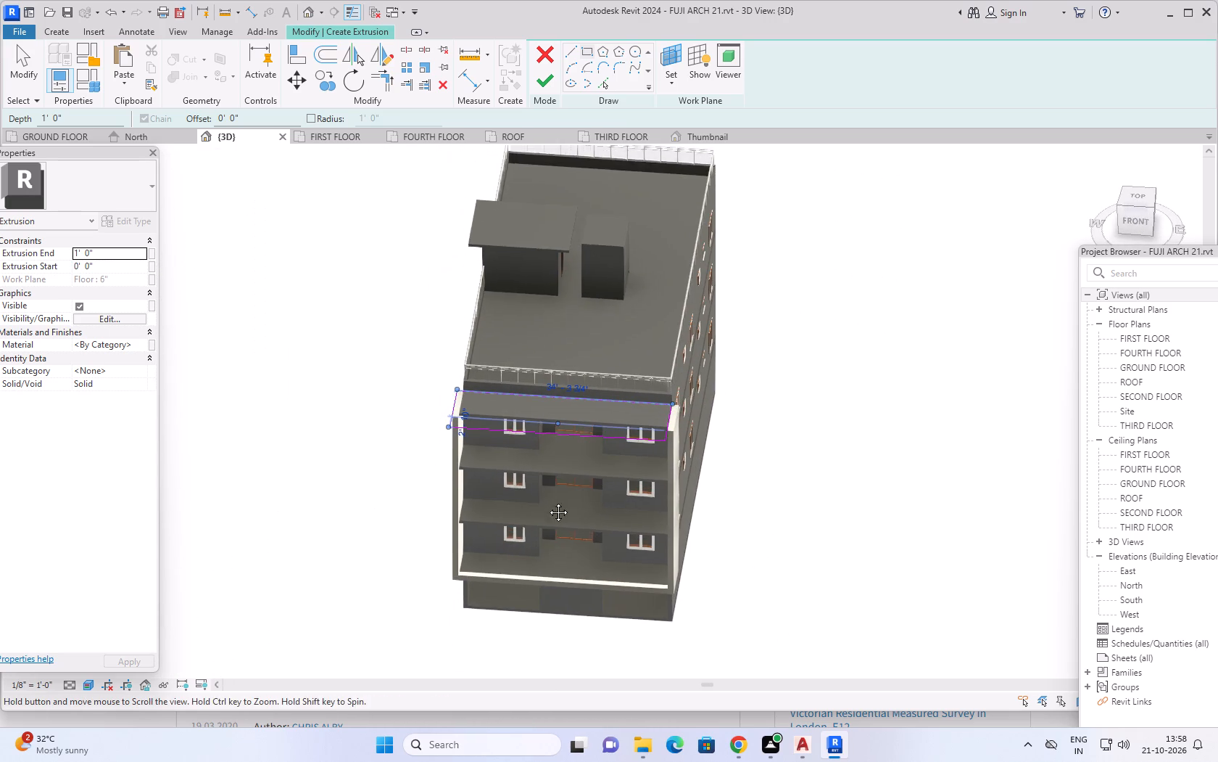
middle_click_drag(547, 501, 546, 481)
middle_click_drag(727, 511, 666, 470)
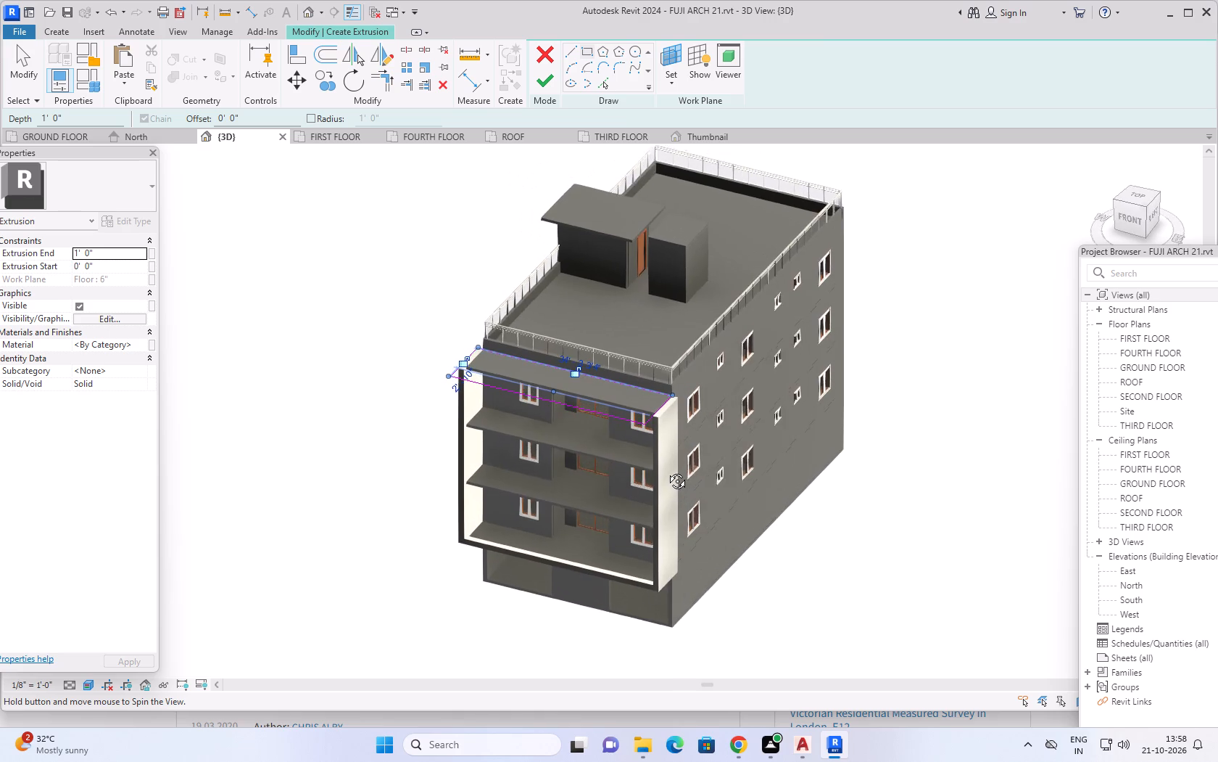
middle_click_drag(666, 470, 668, 464)
scroll(435, 493, "up", 3)
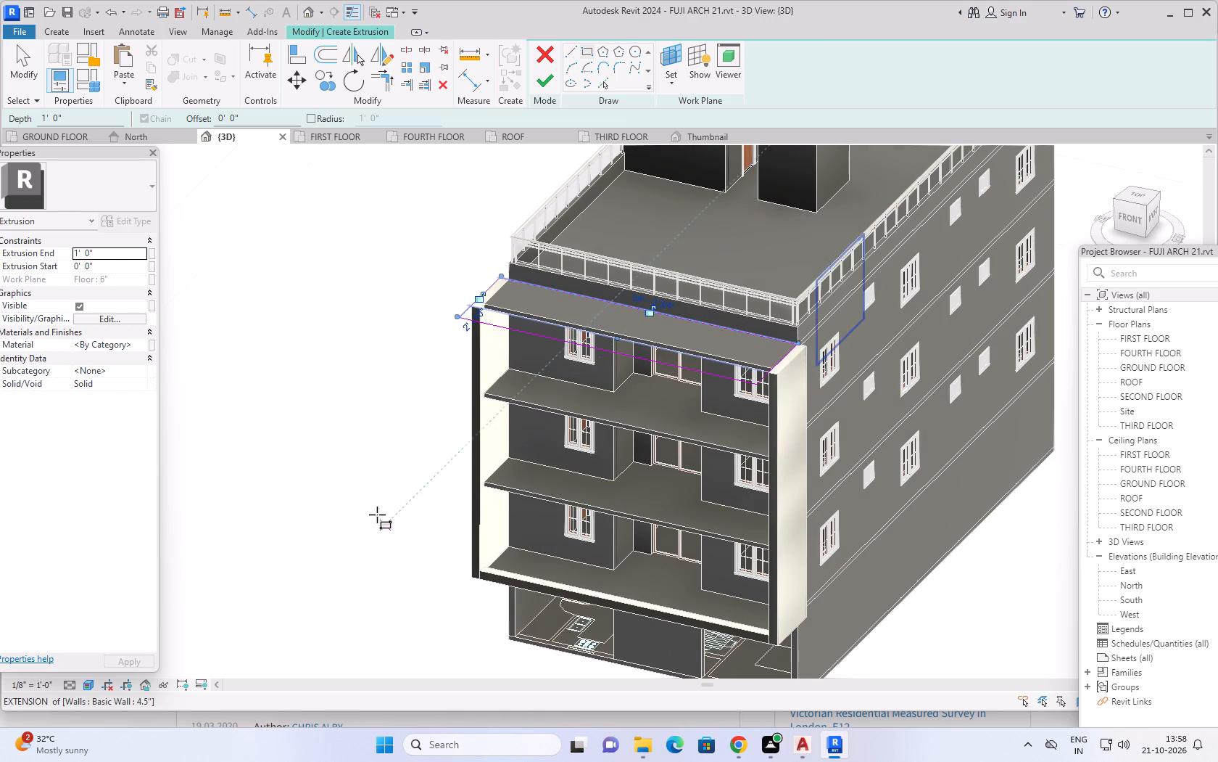
Finish the sketch as a 1' 0" deep extrusion over the uppermost projecting slab and deselect it.
left_click(544, 79)
key("Escape")
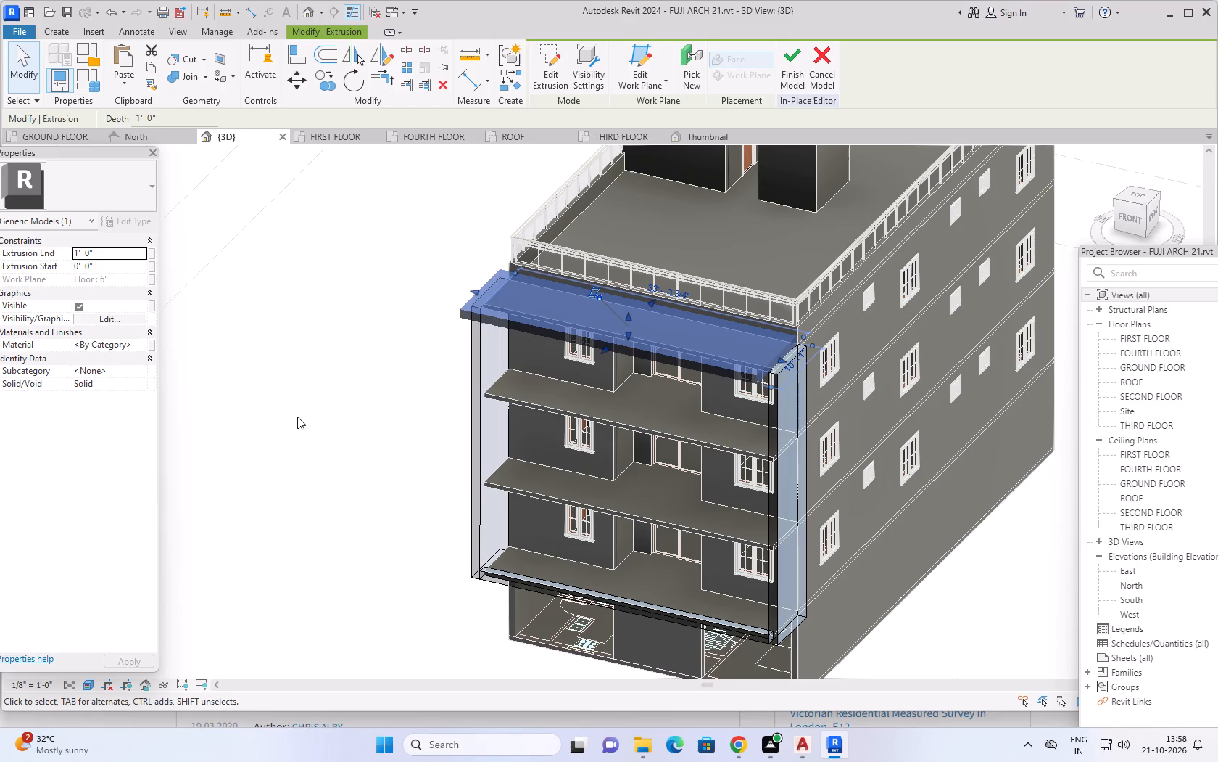
Examine how the top piece lines up with the side panels and slabs from the front, east side and above.
middle_click_drag(360, 568, 382, 532, "shift")
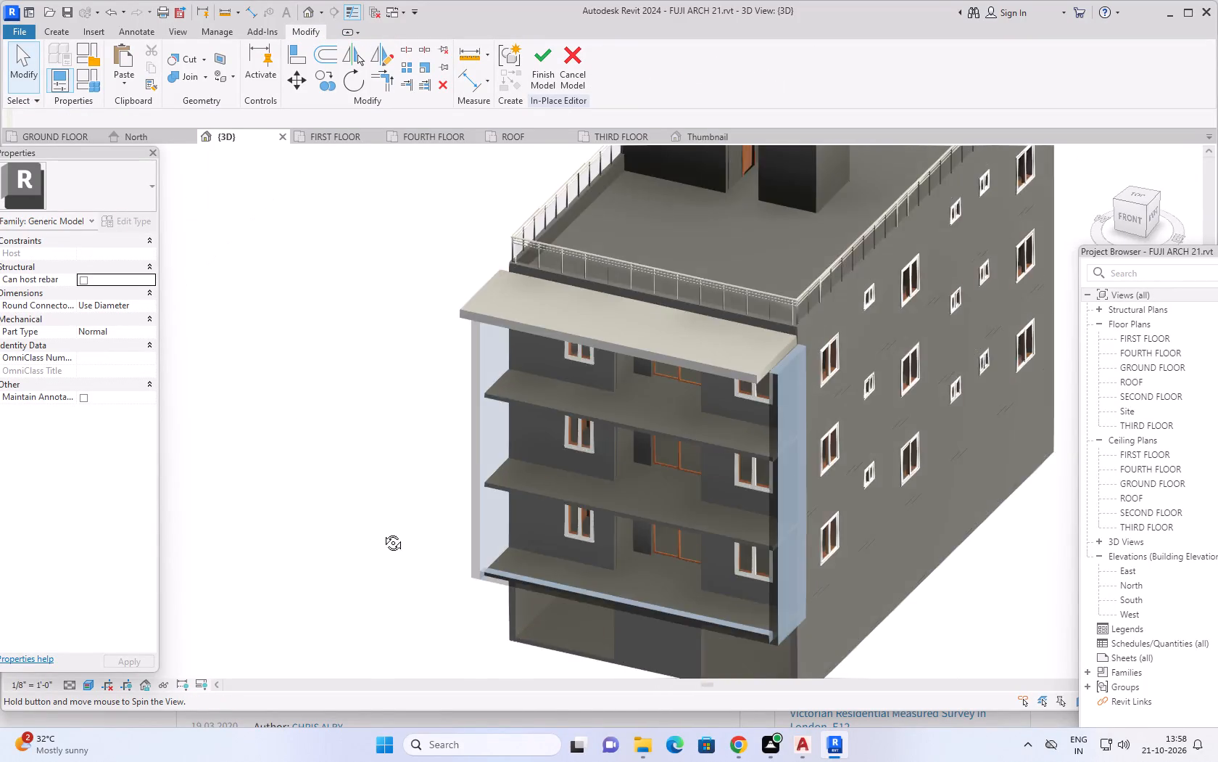
middle_click_drag(382, 532, 431, 378, "shift")
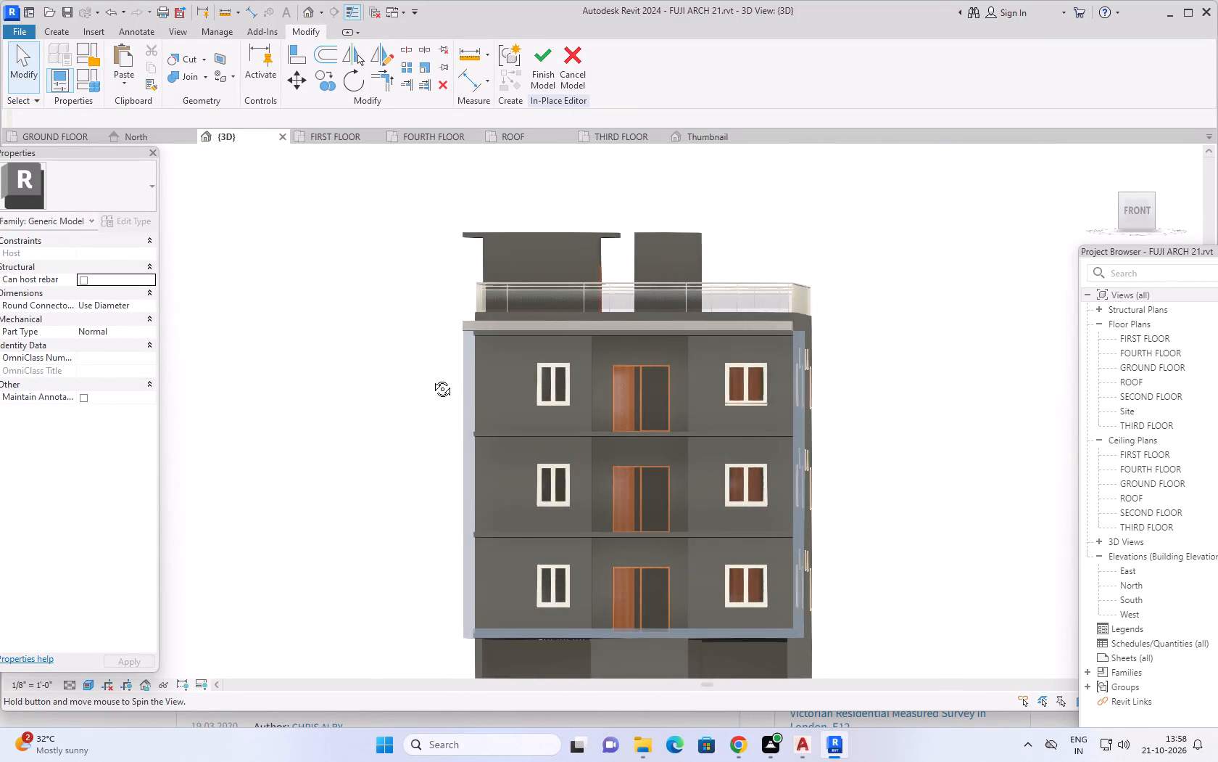
middle_click_drag(431, 378, 441, 390, "shift")
middle_click_drag(908, 446, 647, 522)
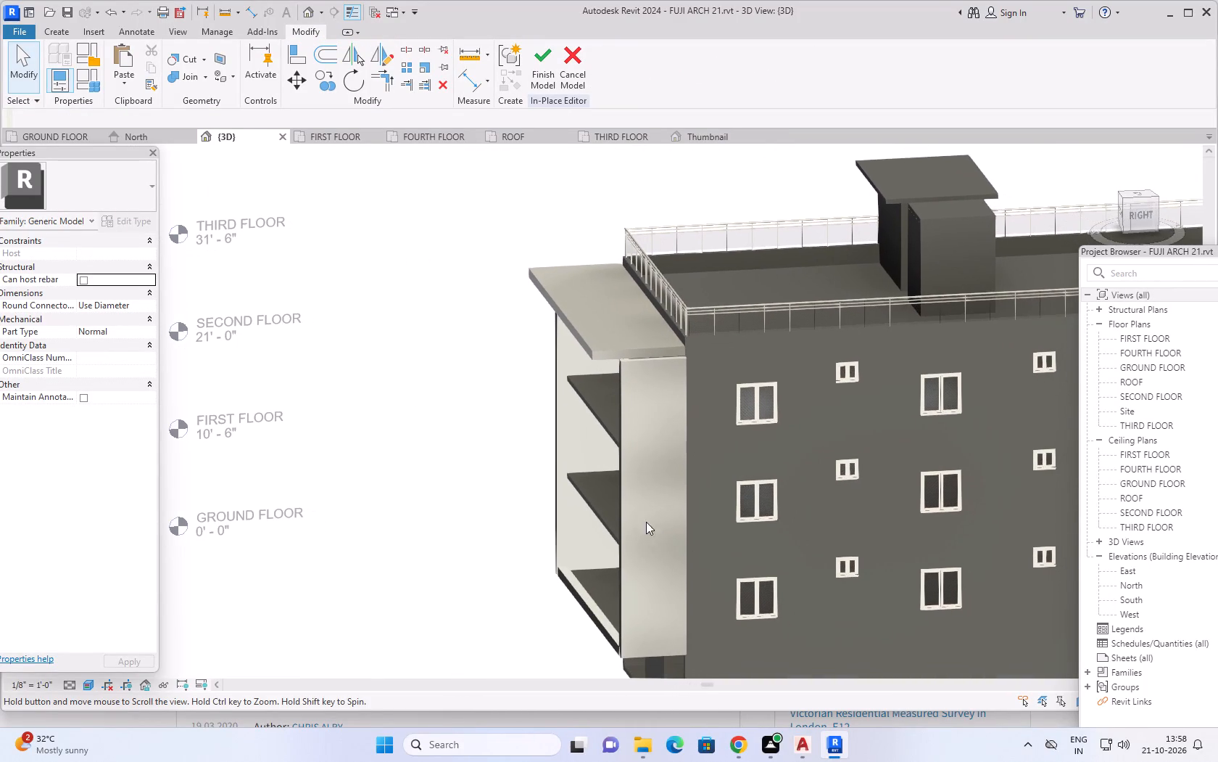
middle_click_drag(541, 611, 508, 579)
scroll(523, 621, "up", 3)
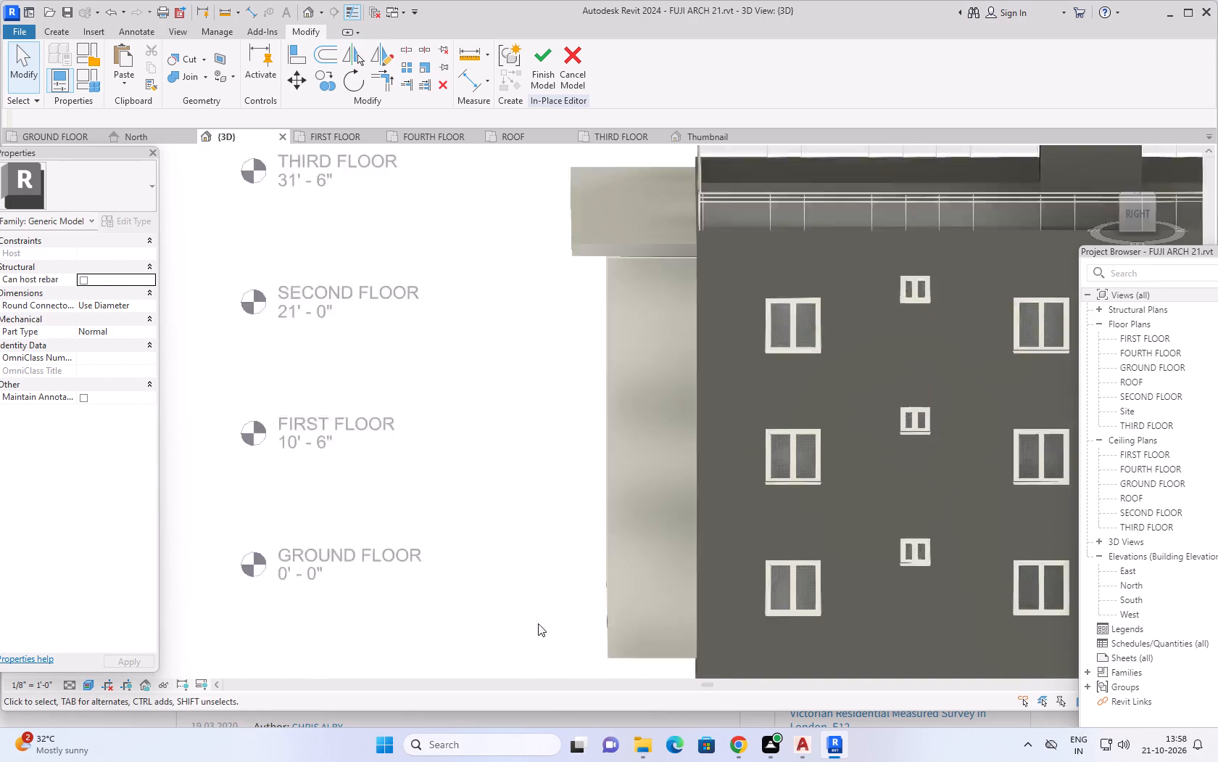
scroll(581, 649, "up", 4)
middle_click_drag(623, 655, 655, 663, "shift")
scroll(510, 443, "down", 2)
middle_click_drag(462, 374, 436, 568)
middle_click_drag(450, 419, 425, 585)
middle_click_drag(460, 424, 620, 450)
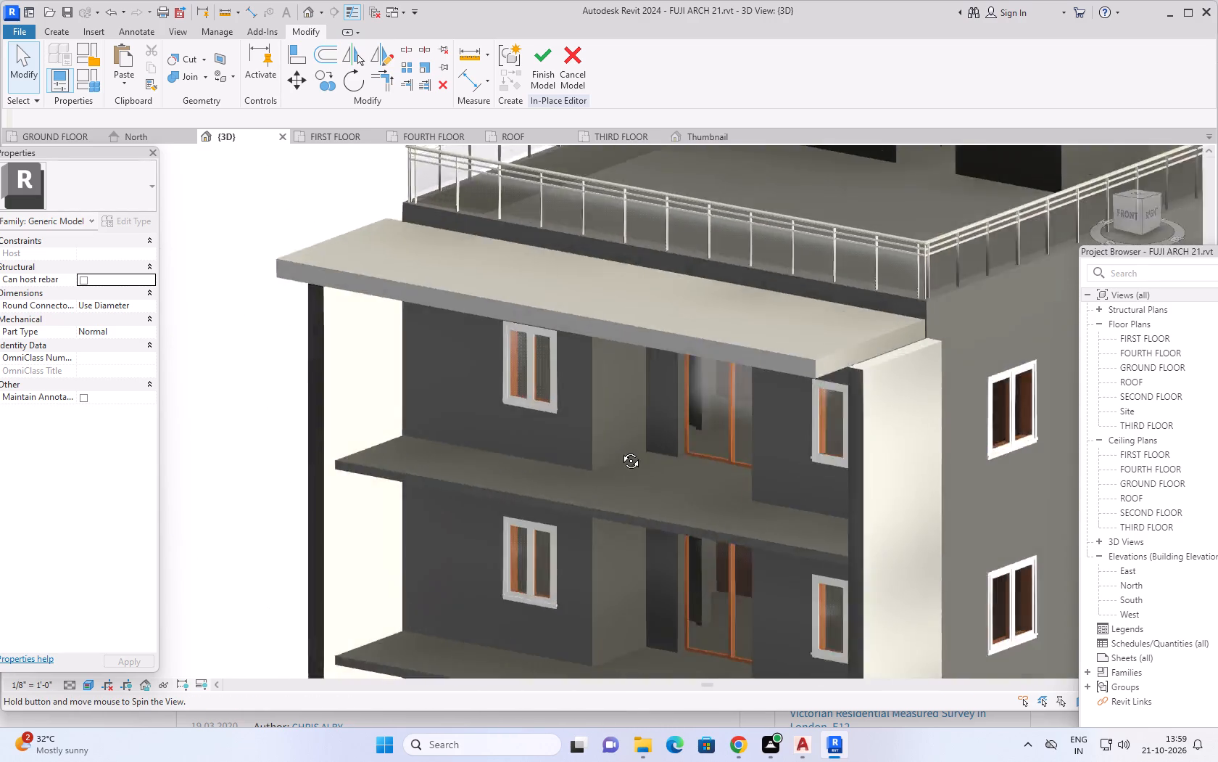
middle_click_drag(620, 450, 723, 294)
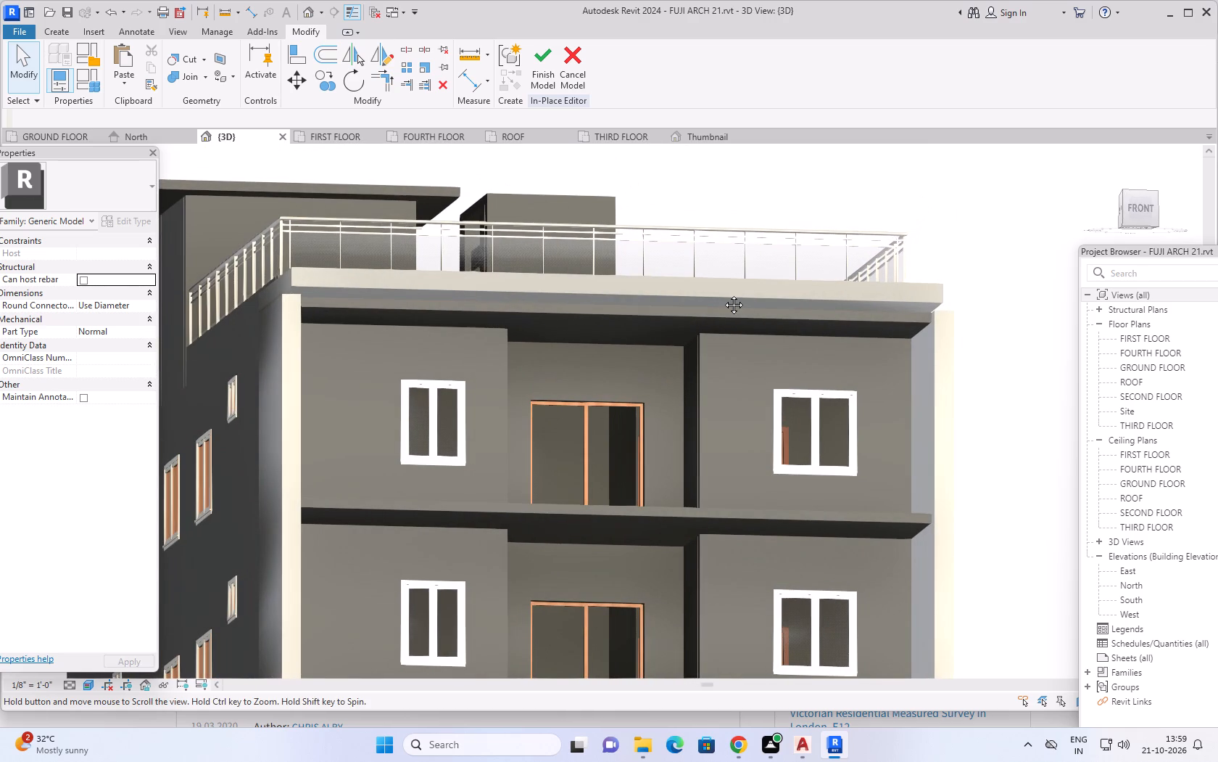
middle_click_drag(723, 294, 711, 329)
middle_click_drag(711, 329, 710, 332)
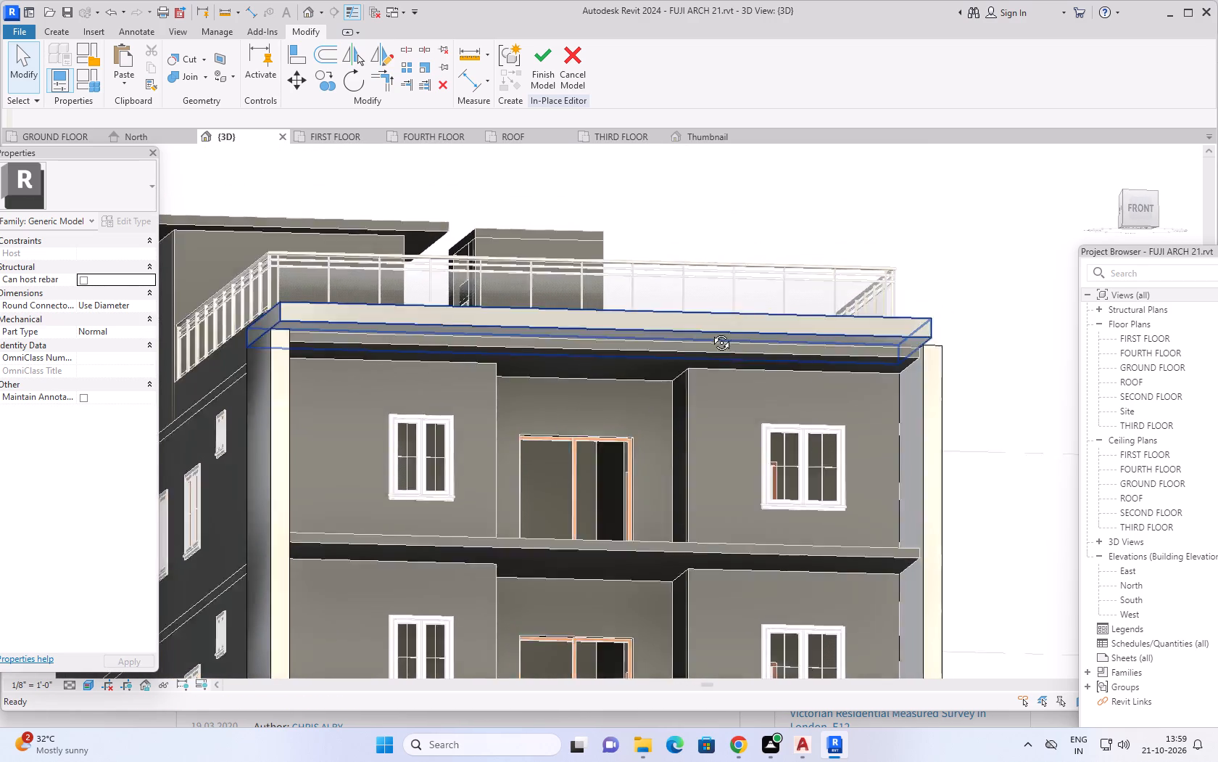
middle_click_drag(710, 332, 650, 562)
middle_click_drag(745, 422, 743, 546)
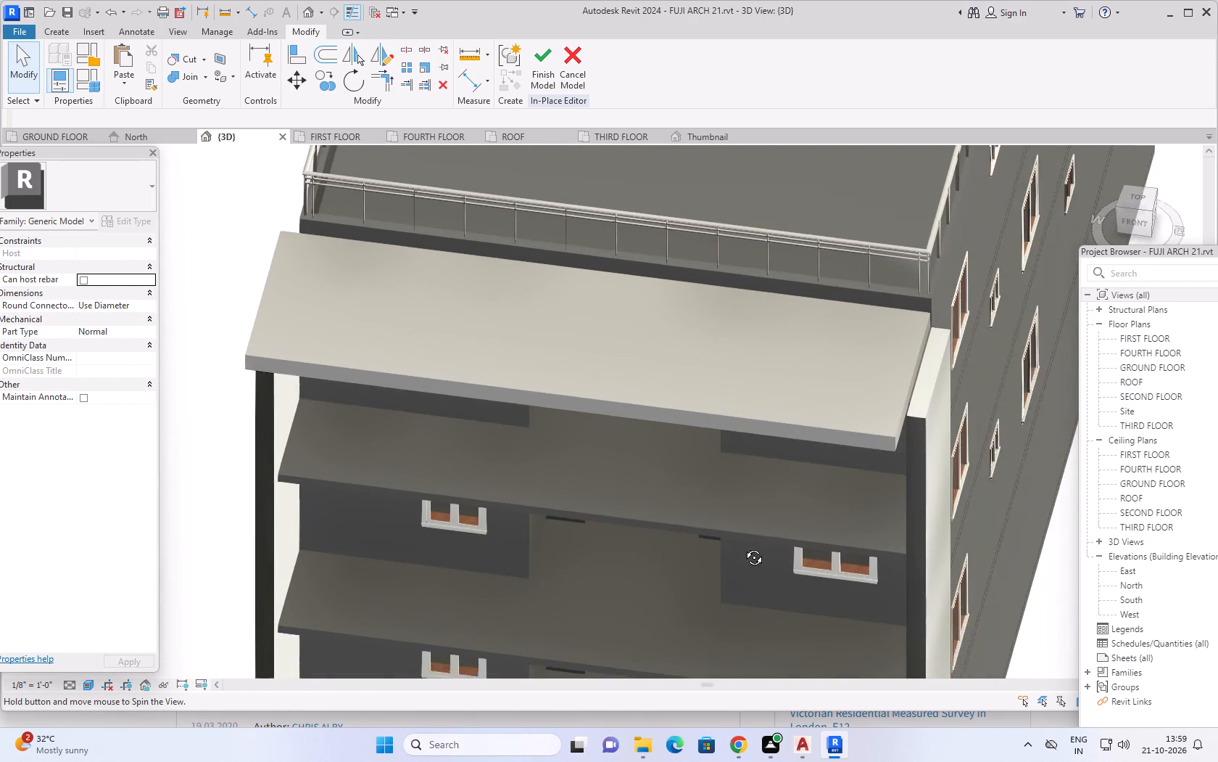
middle_click_drag(743, 546, 744, 559)
middle_click_drag(775, 433, 782, 488, "shift")
scroll(923, 405, "up", 1)
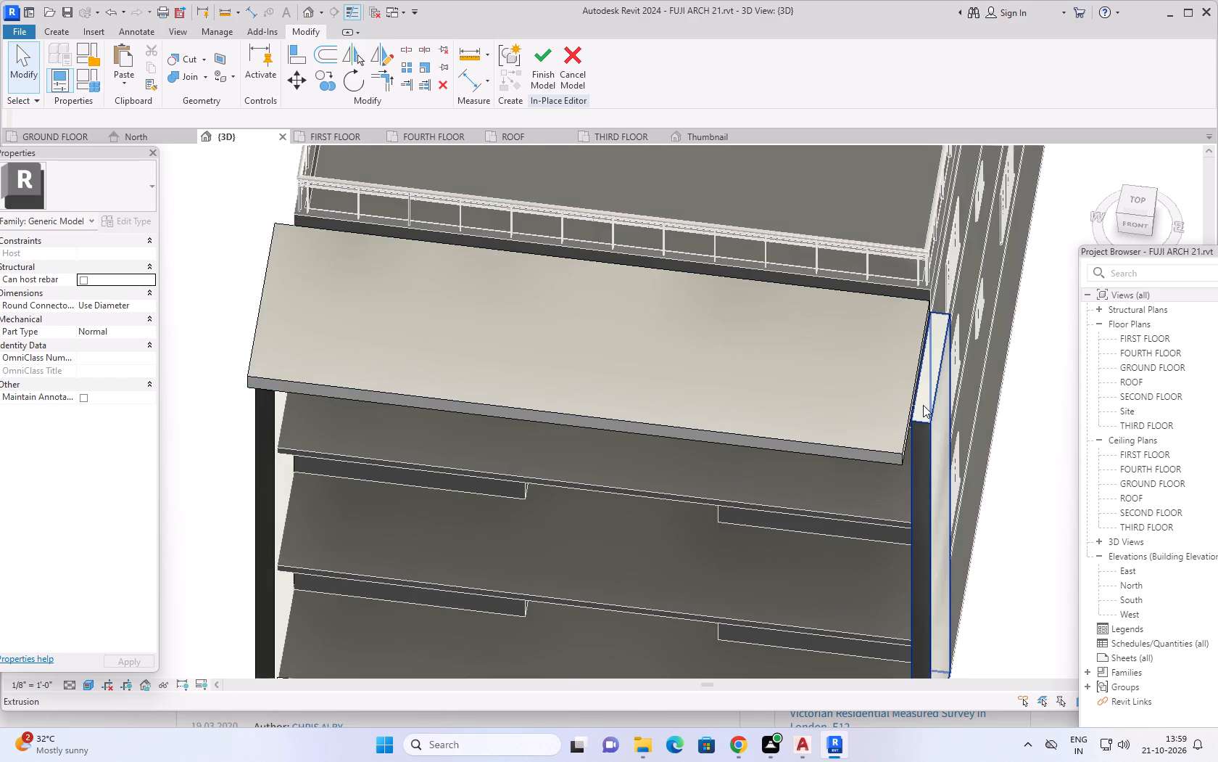
Align the top piece's front face with the front face of the east side panel.
scroll(923, 405, "up", 1)
middle_click_drag(905, 431, 887, 460, "shift")
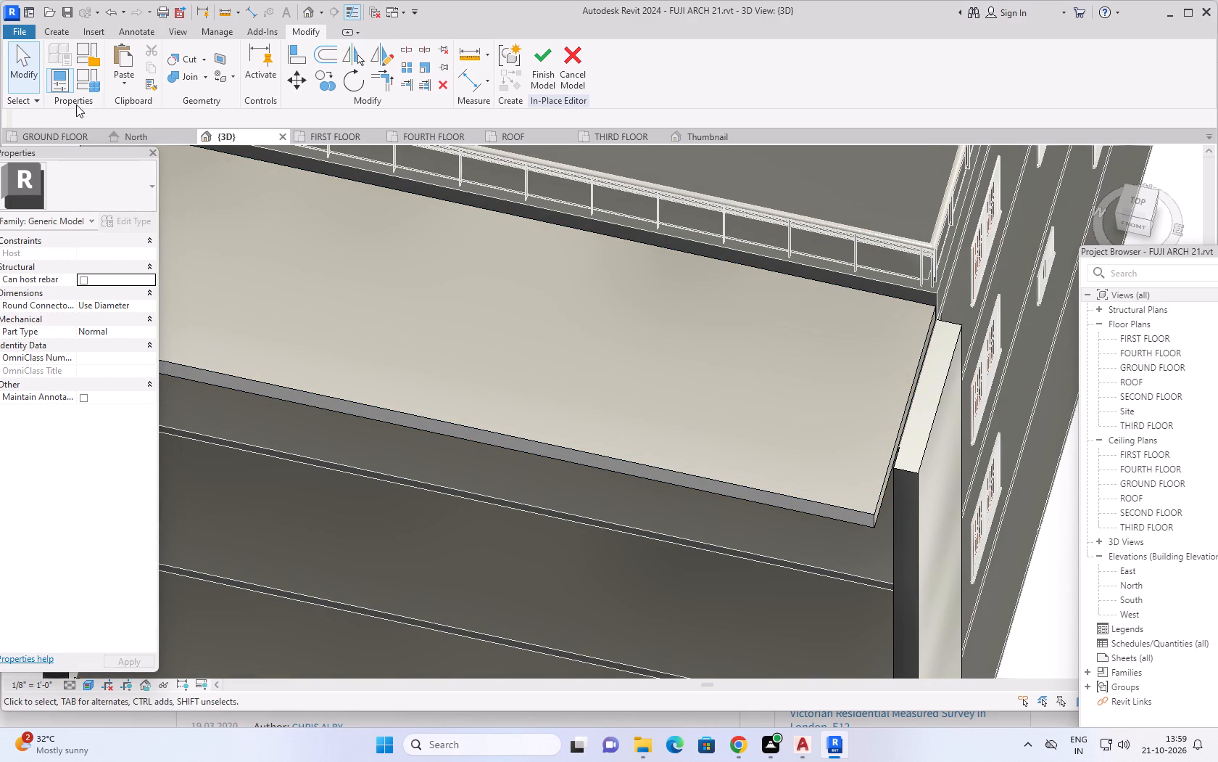
left_click(310, 28)
left_click(303, 56)
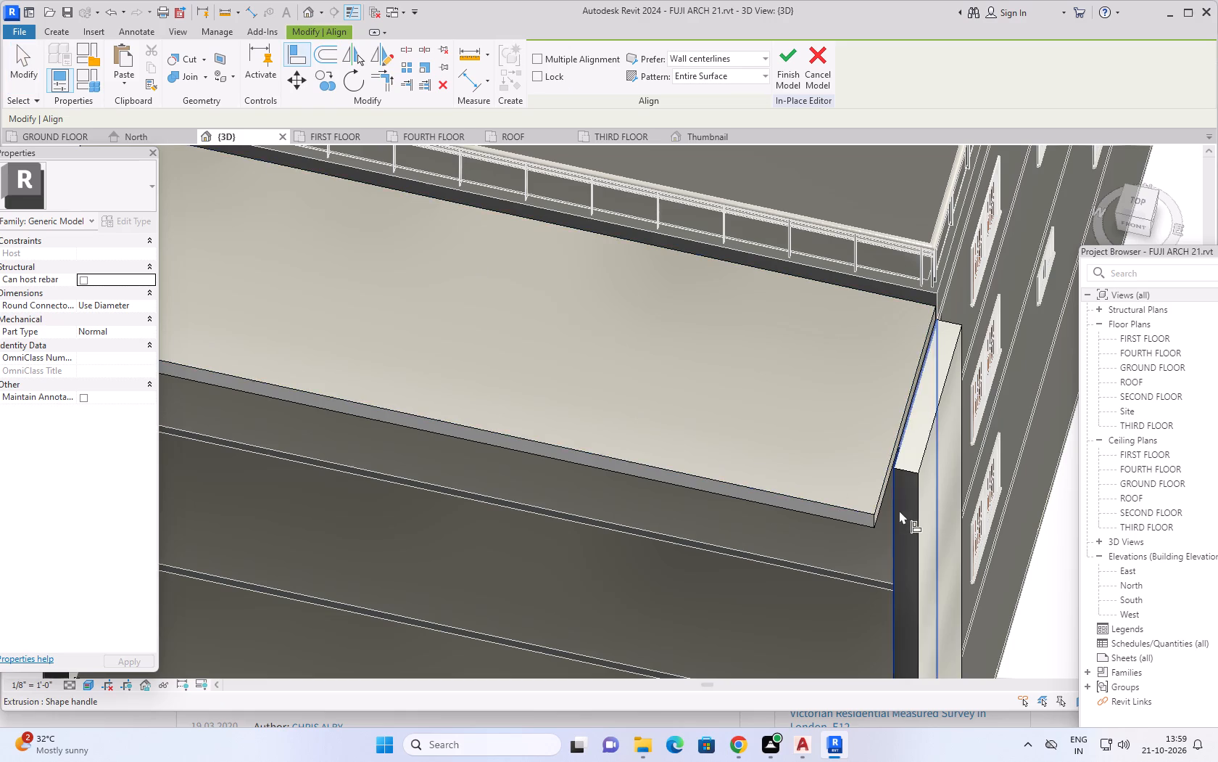
scroll(923, 503, "up", 2)
left_click(904, 480)
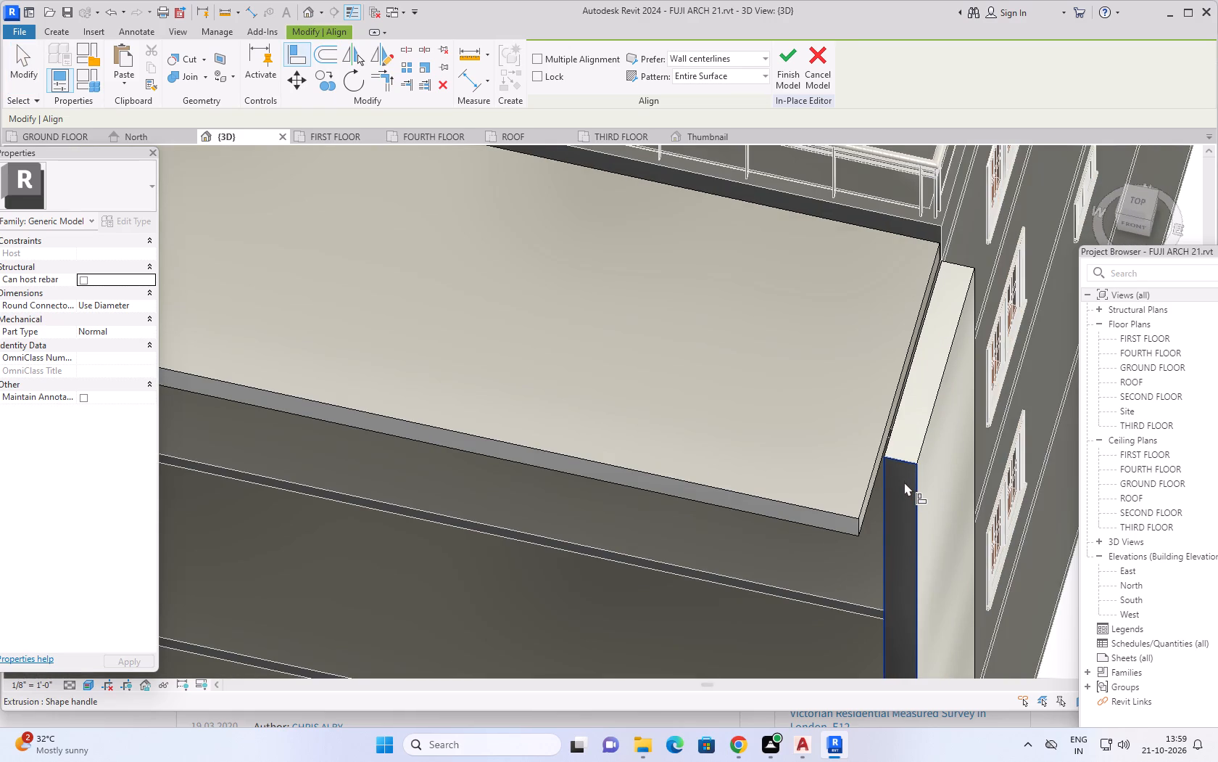
left_click(803, 507)
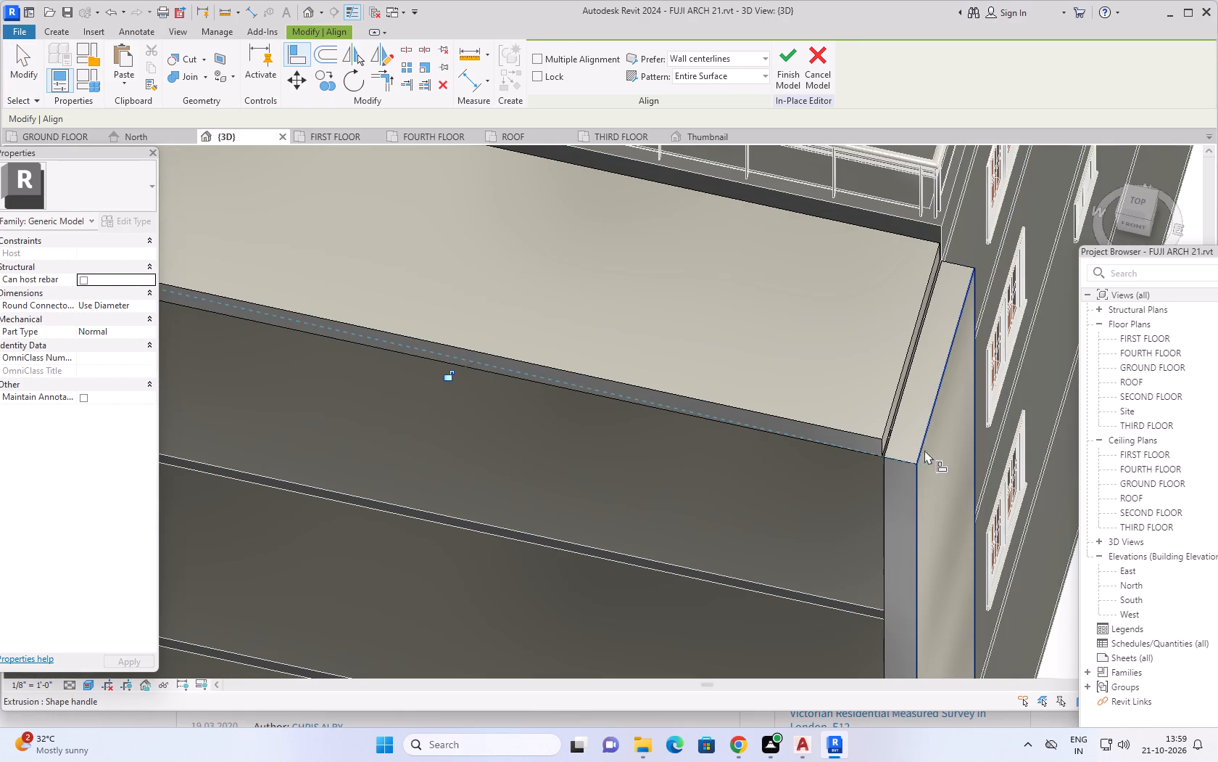
Align the top piece's east end face with the outer face of the east side panel and end the Align command.
left_click(292, 51)
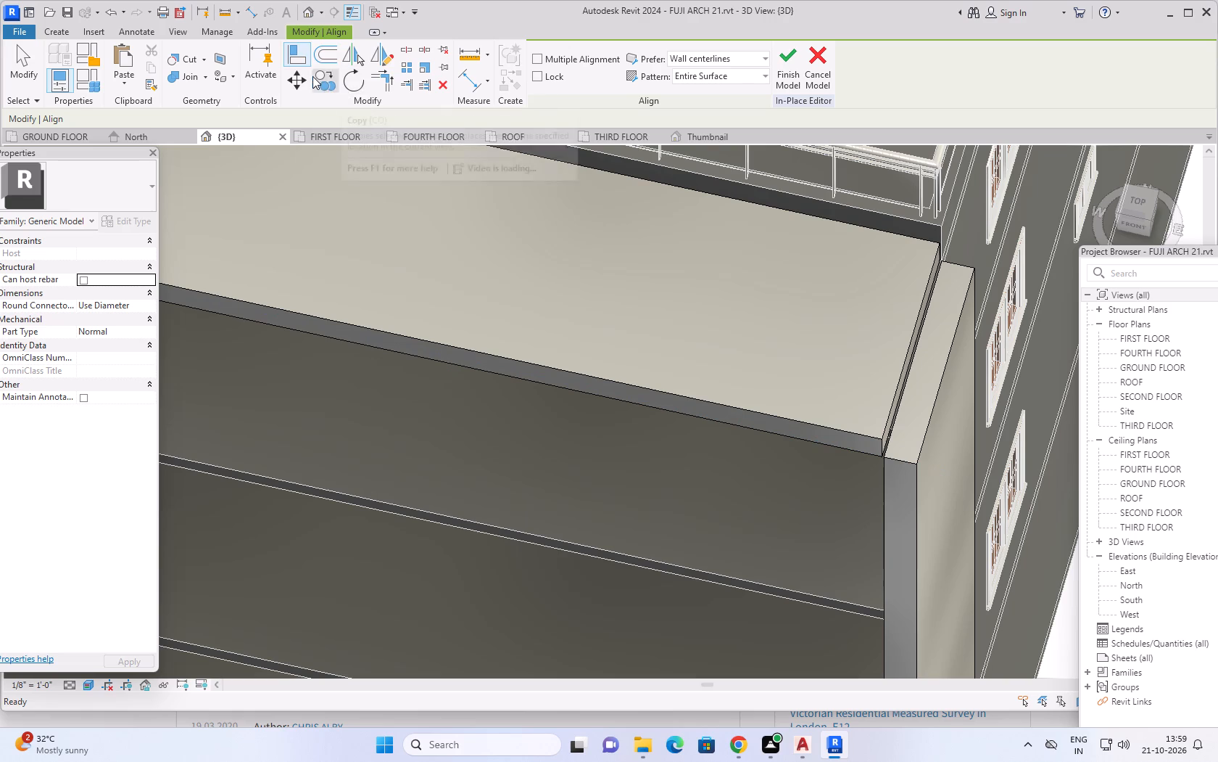
left_click(300, 54)
scroll(942, 330, "up", 4)
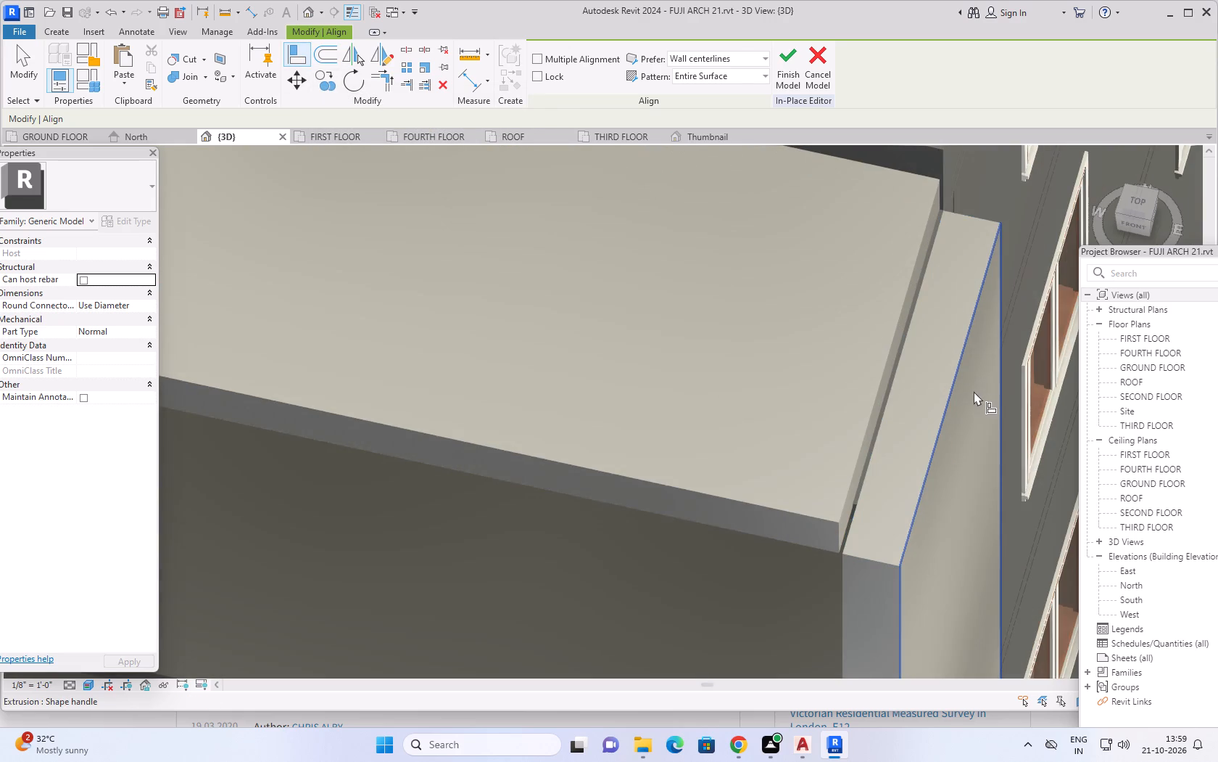
left_click(974, 399)
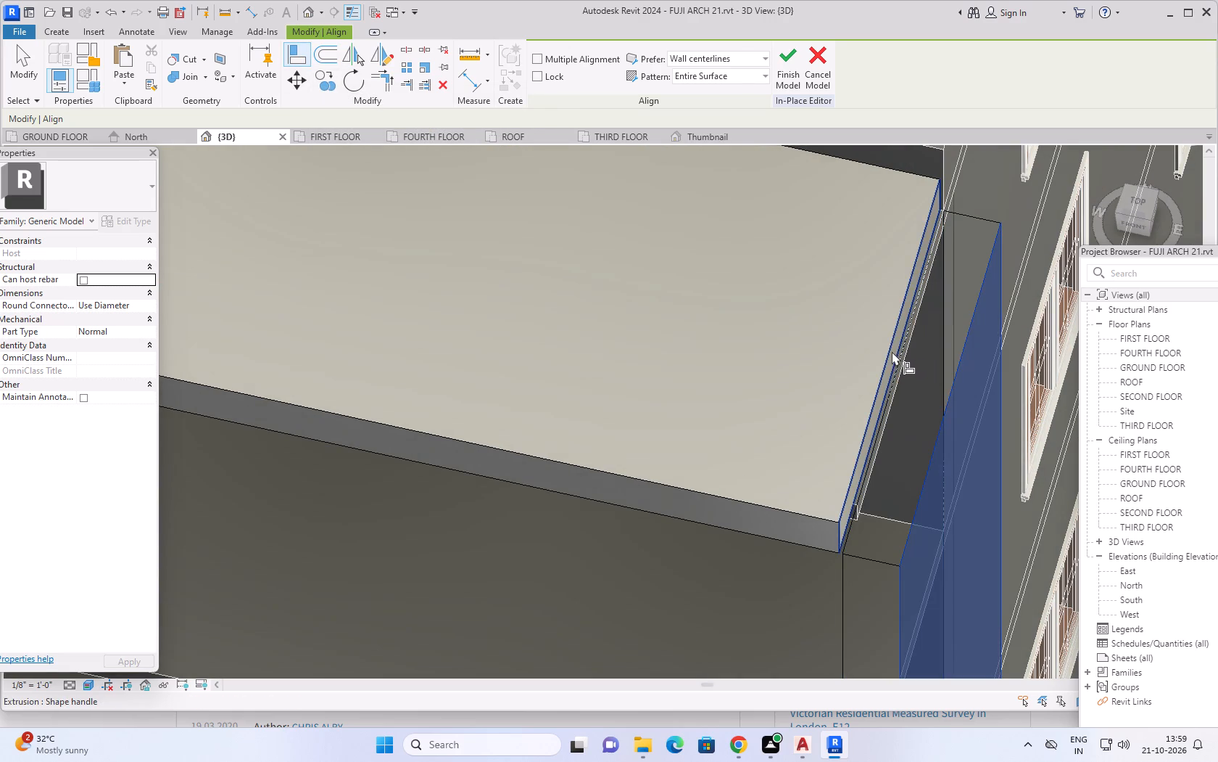
left_click(890, 353)
scroll(780, 504, "down", 7)
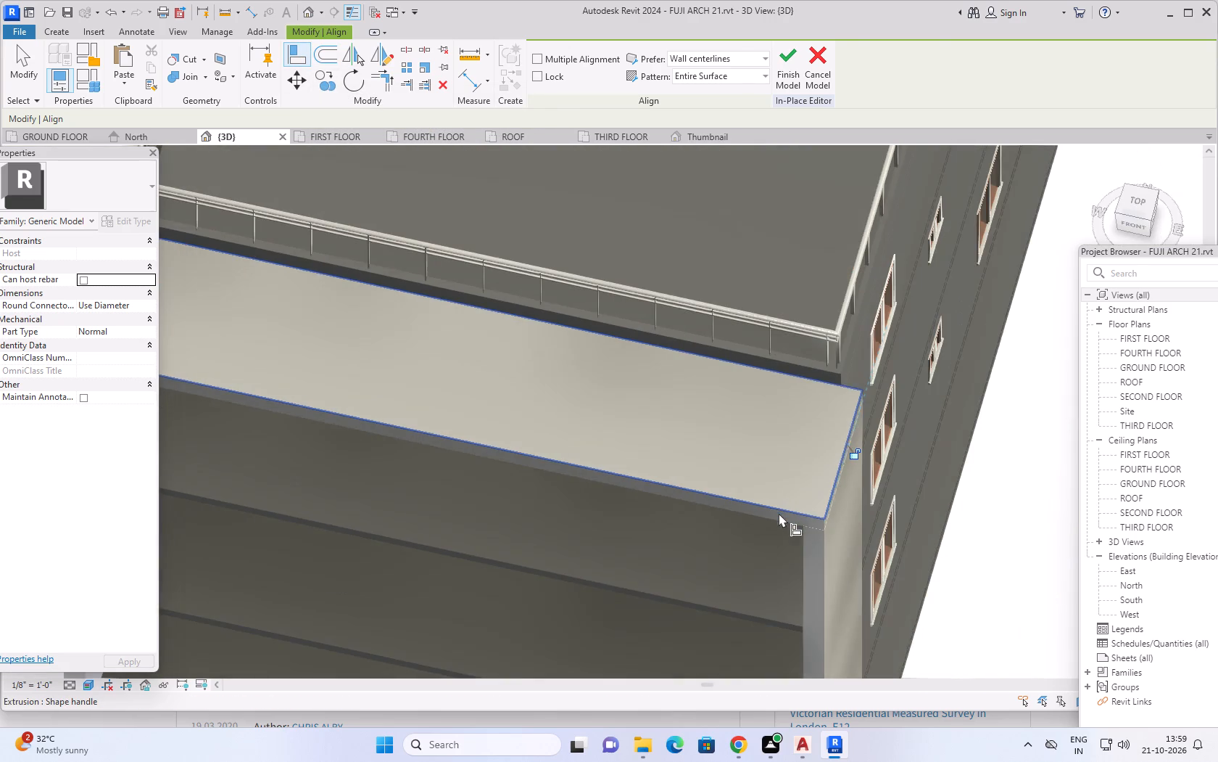
scroll(909, 545, "down", 5)
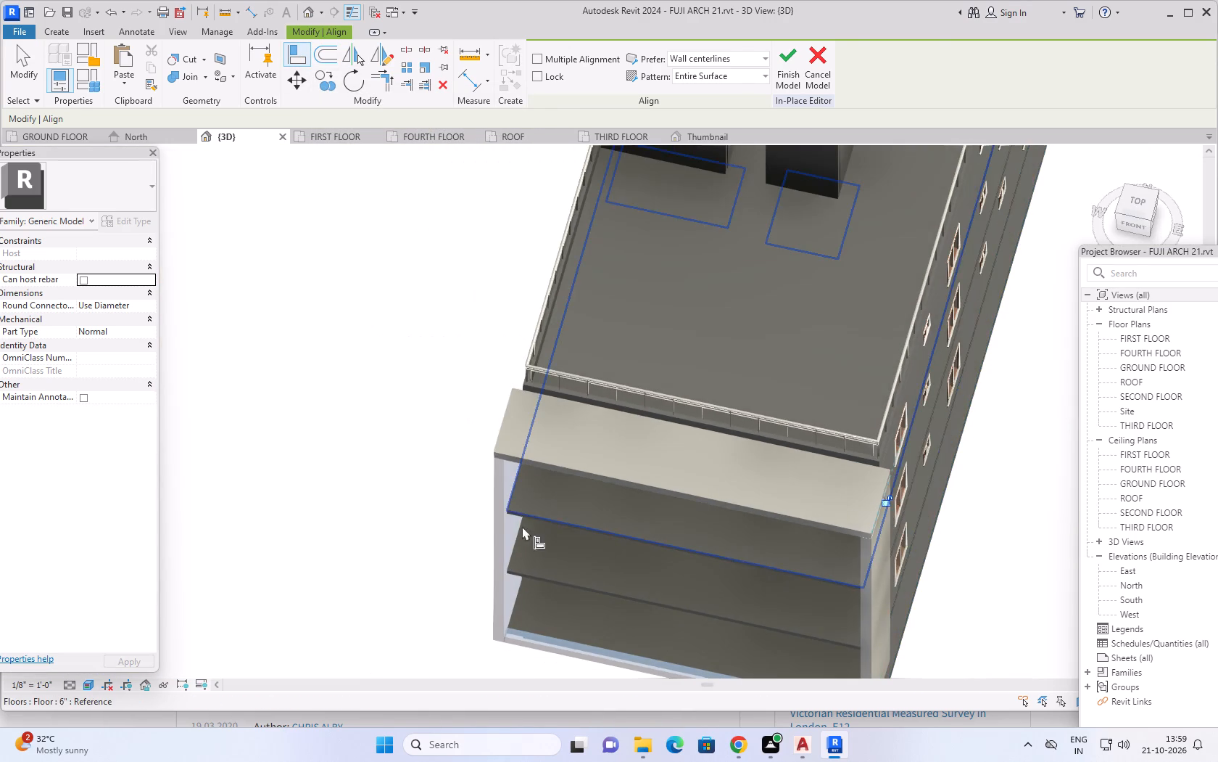
middle_click_drag(436, 467, 559, 388, "shift")
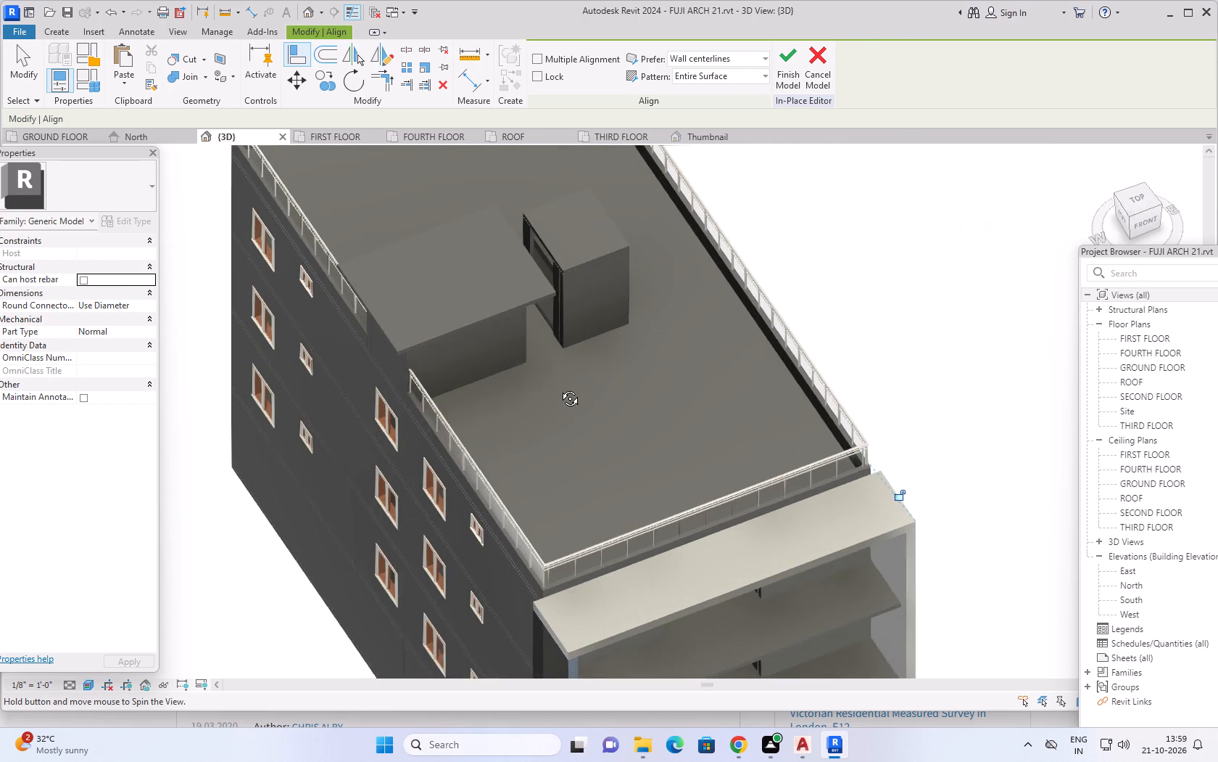
middle_click_drag(559, 388, 559, 386, "shift")
scroll(726, 471, "down", 4)
key("Escape")
key("Escape")
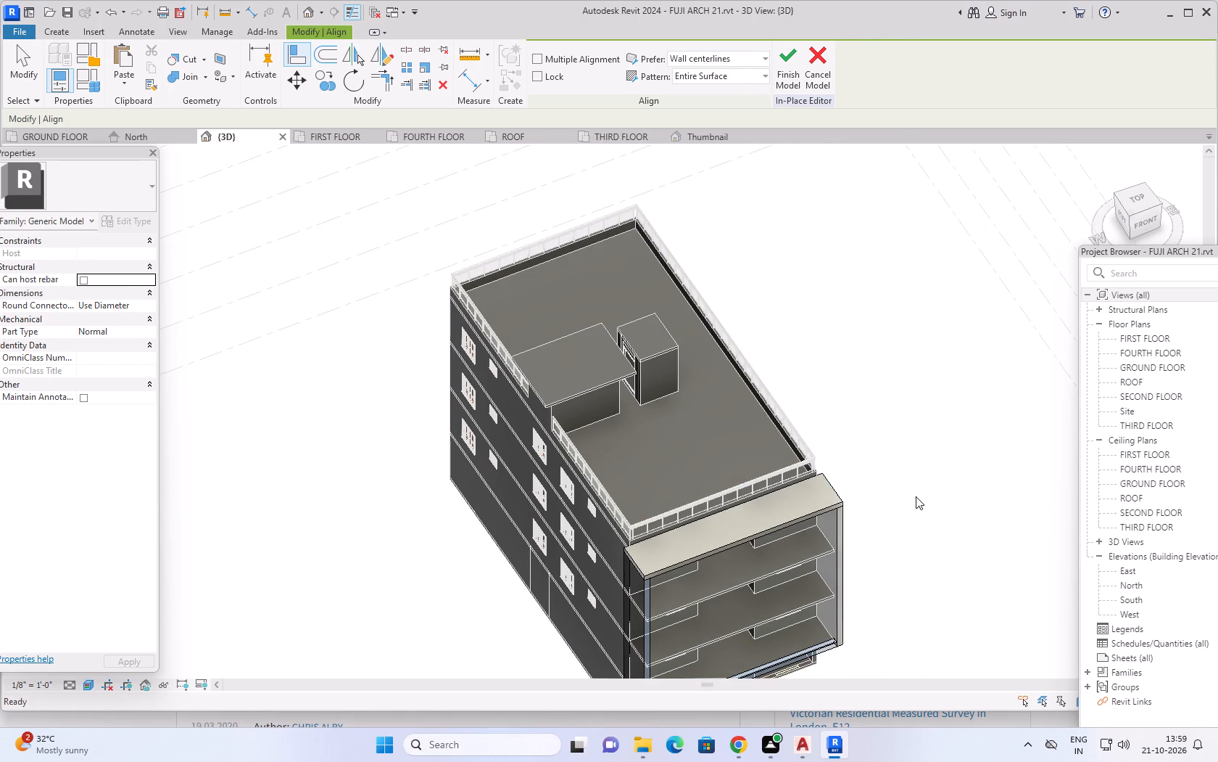
Examine the finished frame of top piece, side panels and bottom band from the front, both sides and above.
middle_click_drag(913, 517, 829, 286, "shift")
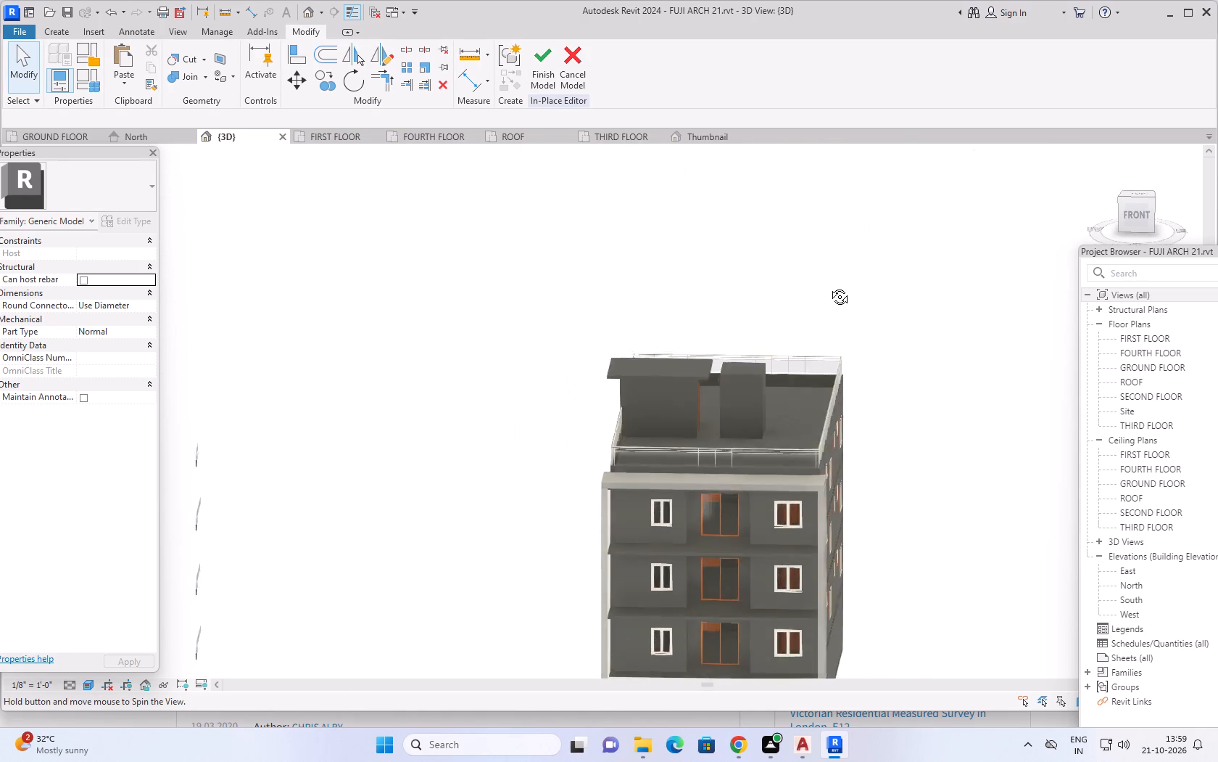
middle_click_drag(829, 286, 833, 280, "shift")
middle_click_drag(848, 490, 863, 377)
middle_click_drag(866, 456, 871, 396, "shift")
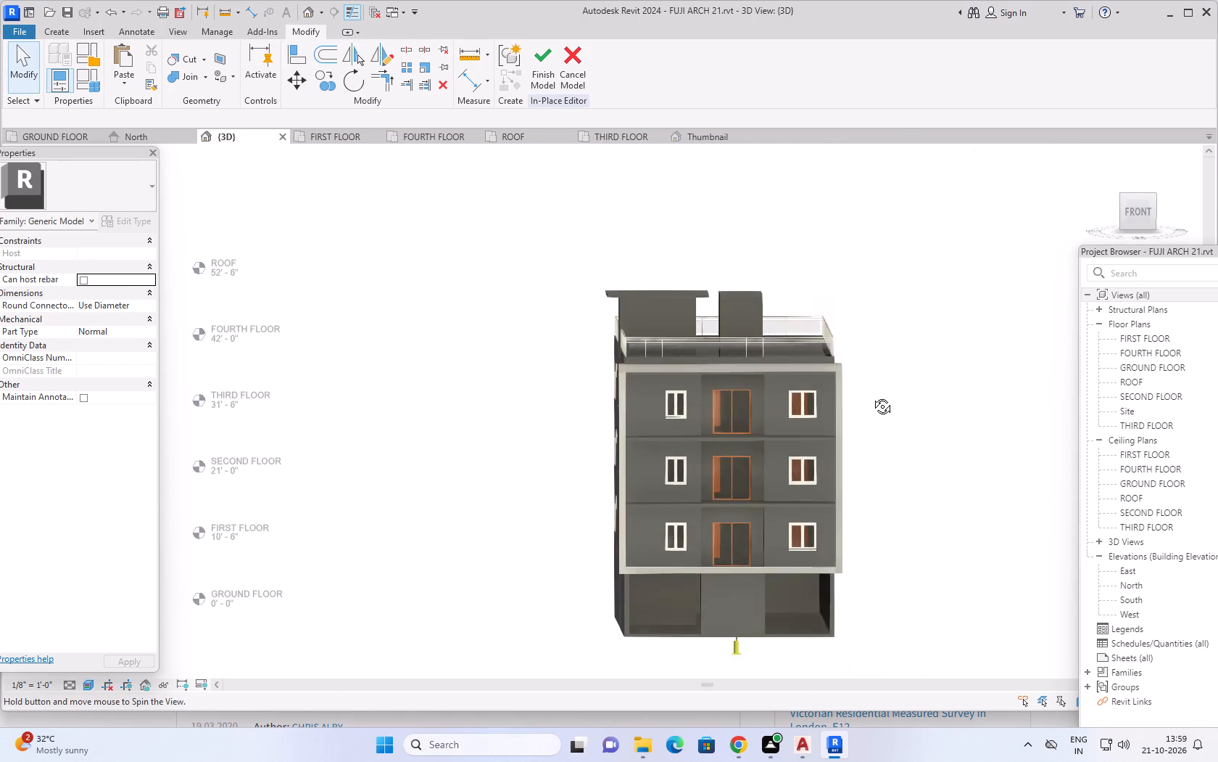
middle_click_drag(871, 396, 857, 382, "shift")
middle_click_drag(900, 459, 907, 526)
scroll(904, 470, "down", 1)
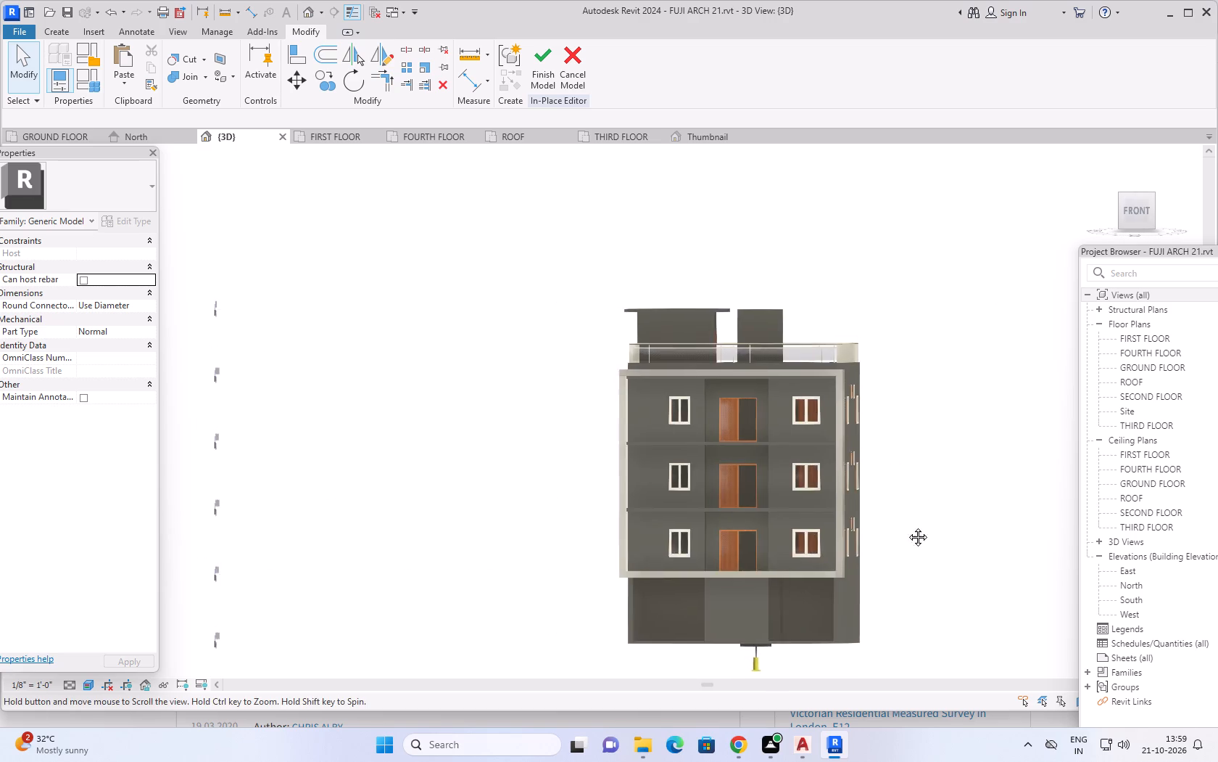
middle_click_drag(907, 526, 908, 552)
middle_click_drag(914, 544, 930, 515, "shift")
scroll(916, 541, "up", 1, "shift")
scroll(908, 547, "up", 2)
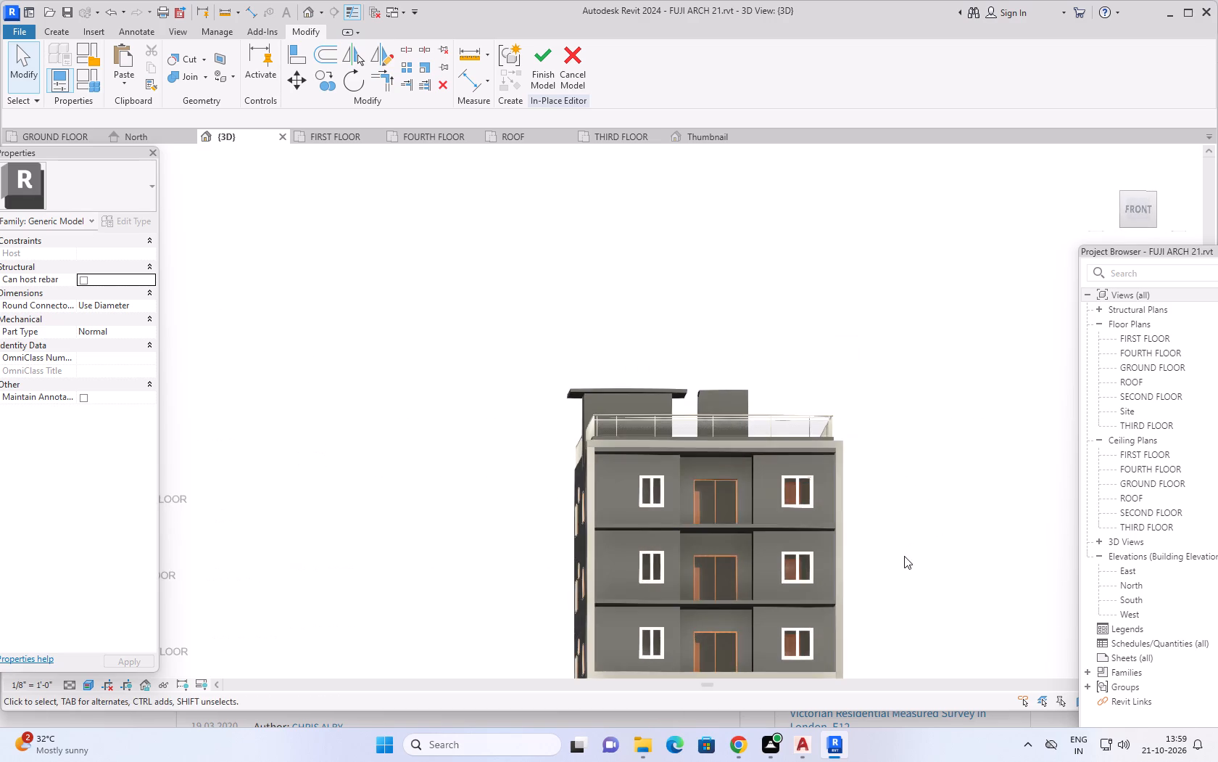
middle_click_drag(899, 583, 893, 620, "shift")
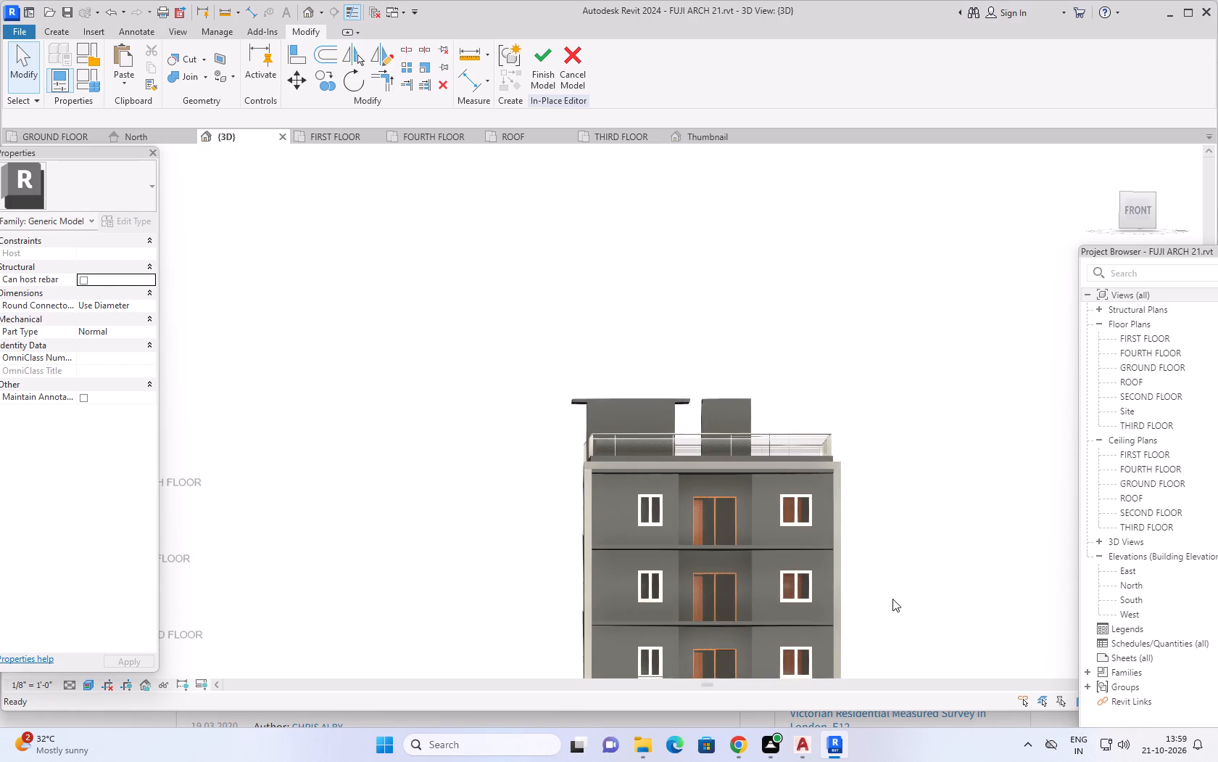
middle_click_drag(892, 595, 922, 493)
middle_click_drag(923, 504, 929, 513, "shift")
scroll(934, 512, "up", 1)
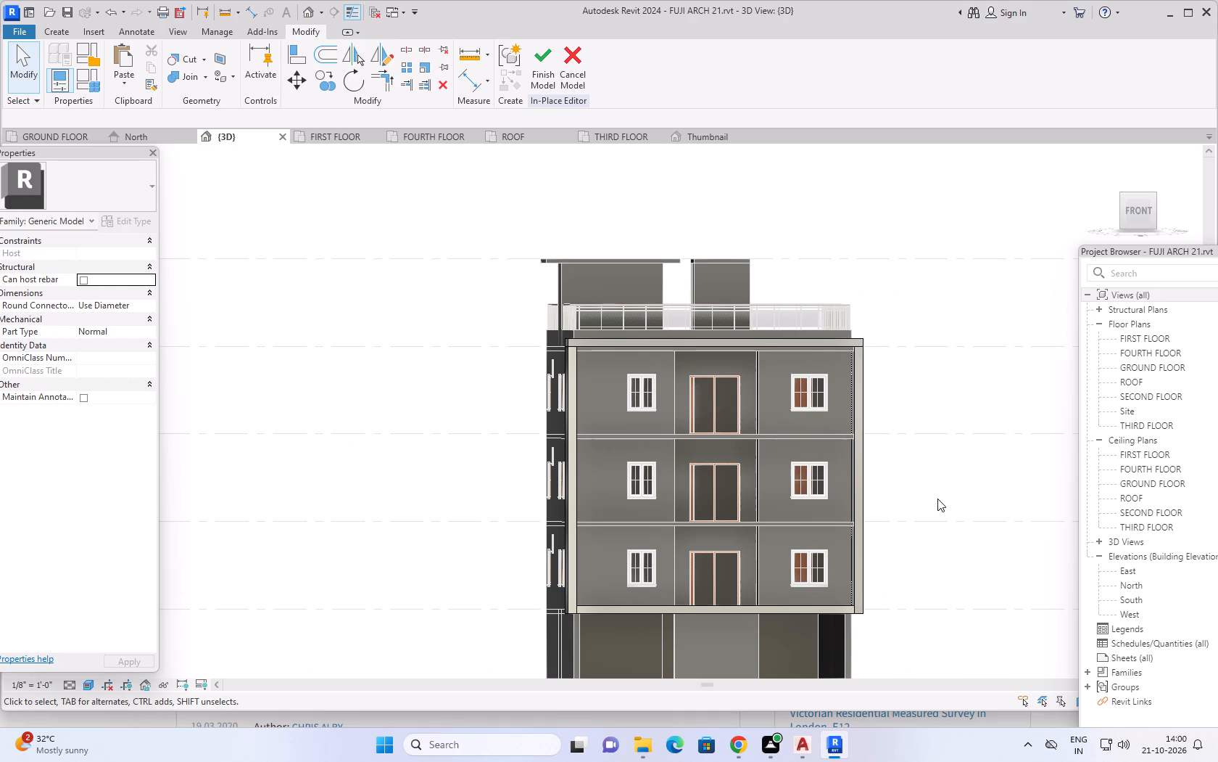
scroll(937, 503, "down", 2)
middle_click_drag(938, 484, 859, 524)
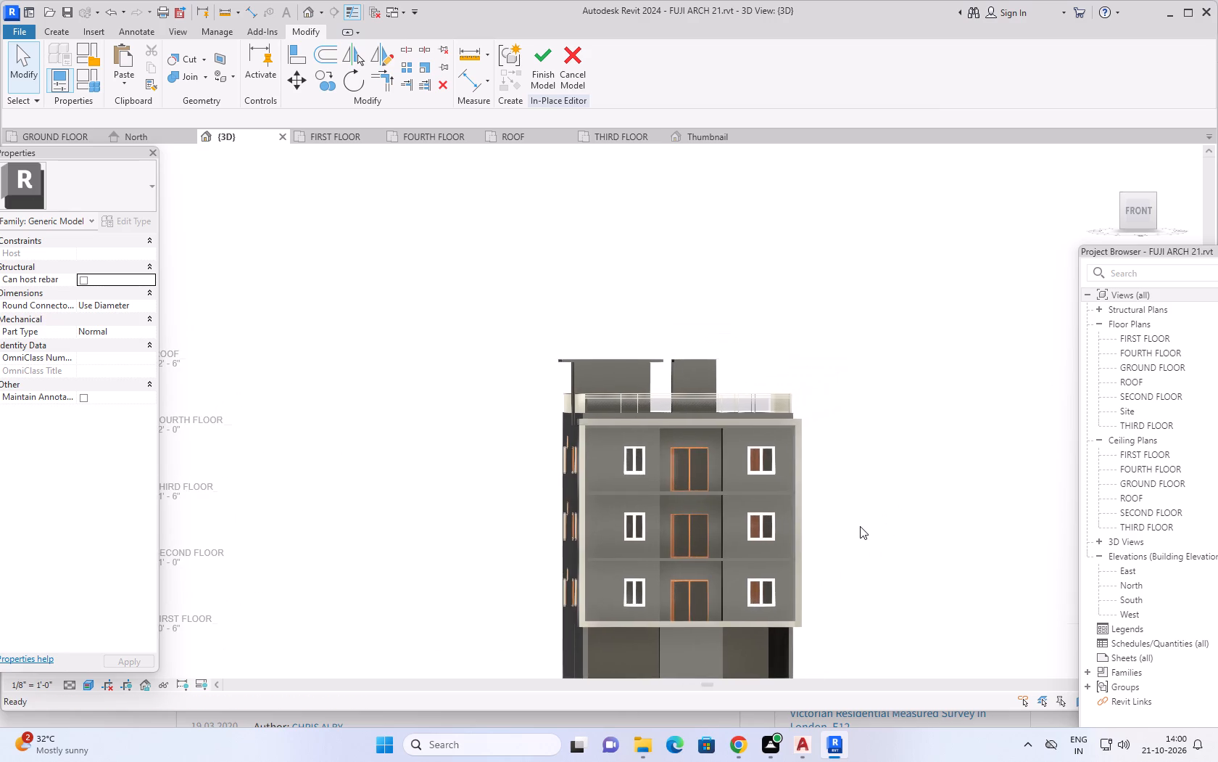
middle_click_drag(874, 512, 895, 560, "shift")
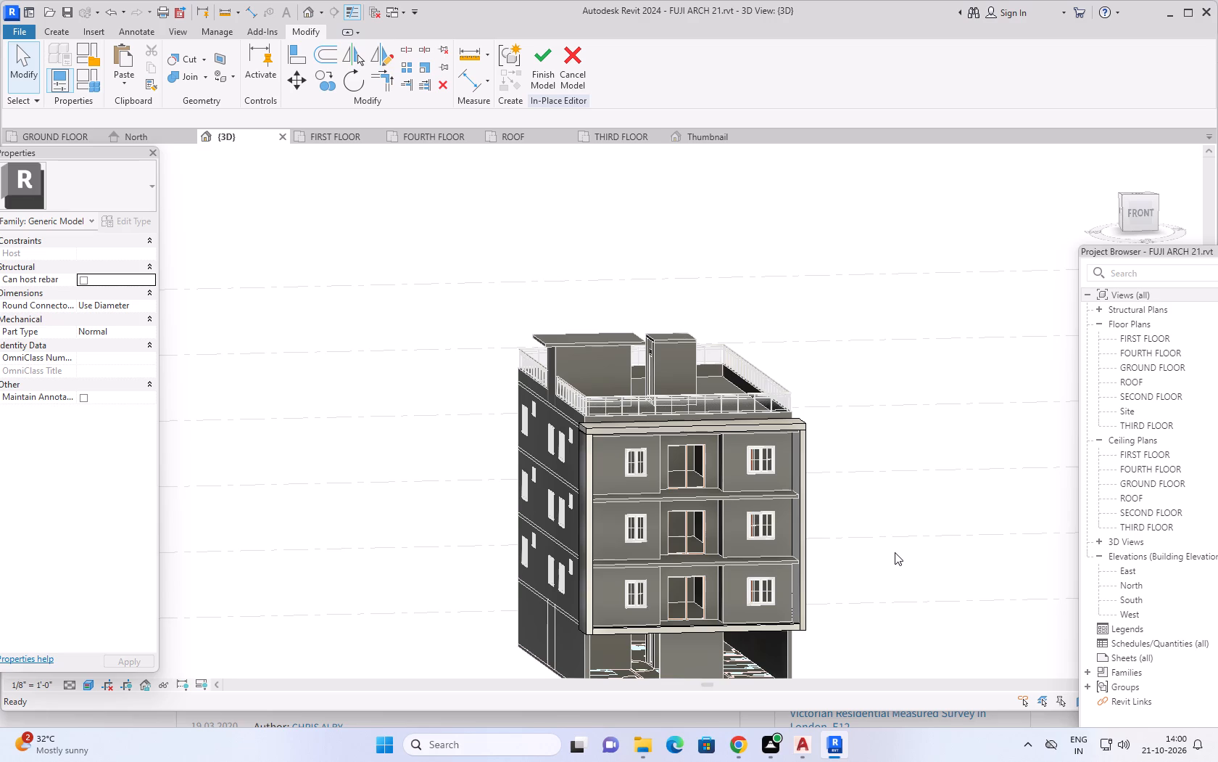
scroll(859, 520, "down", 1)
middle_click_drag(859, 523, 819, 688, "shift")
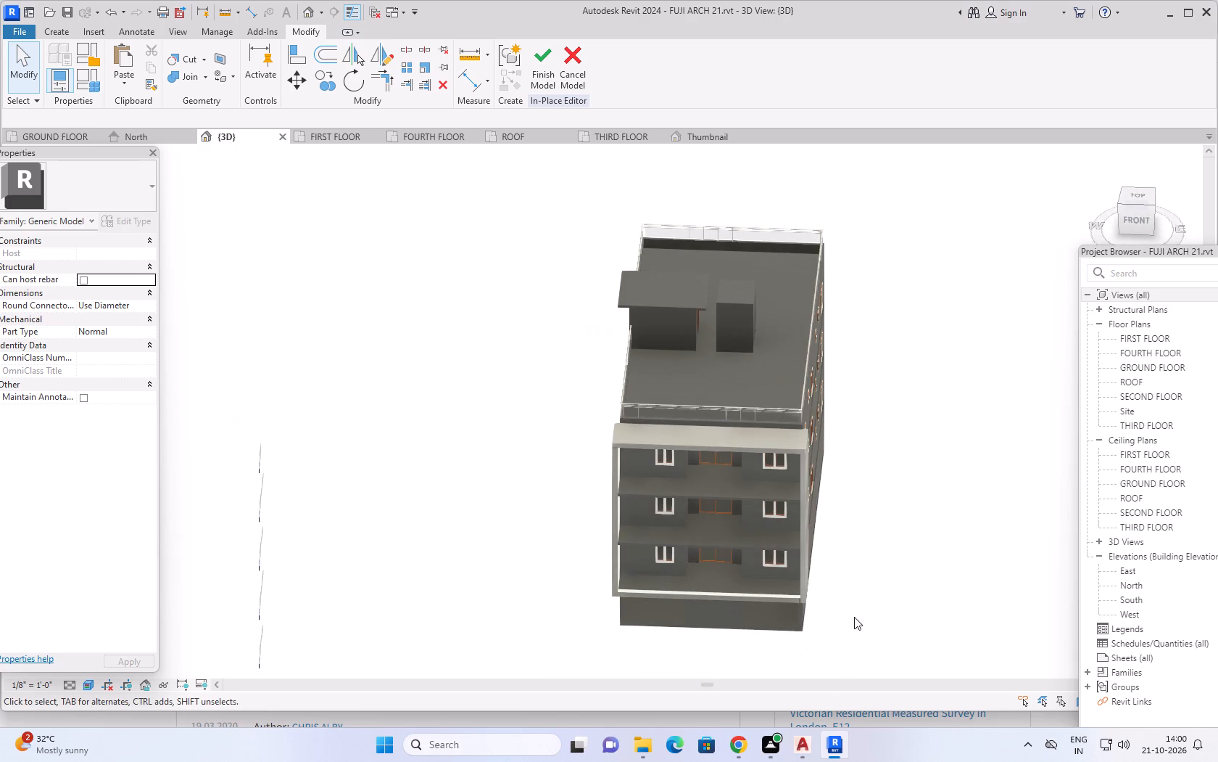
middle_click_drag(885, 511, 874, 595, "shift")
middle_click_drag(915, 433, 873, 528)
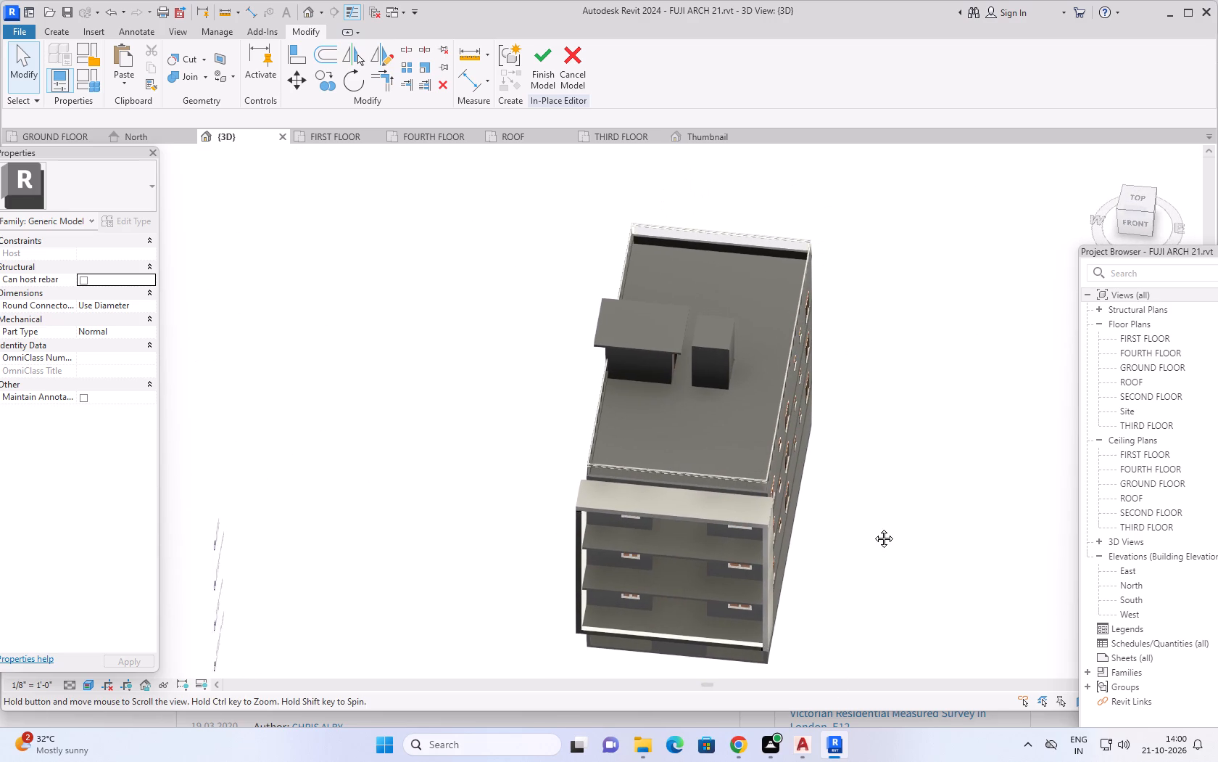
middle_click_drag(873, 528, 870, 543)
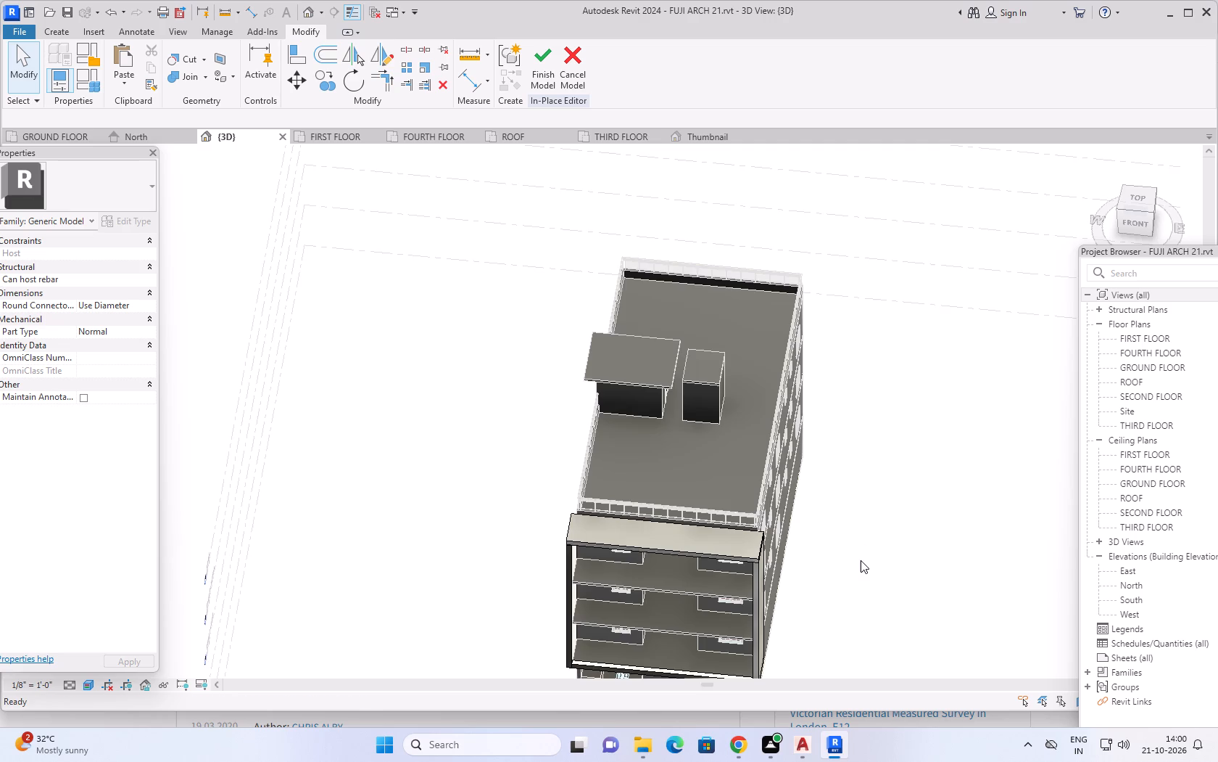
middle_click_drag(861, 560, 877, 619)
middle_click_drag(887, 599, 913, 555)
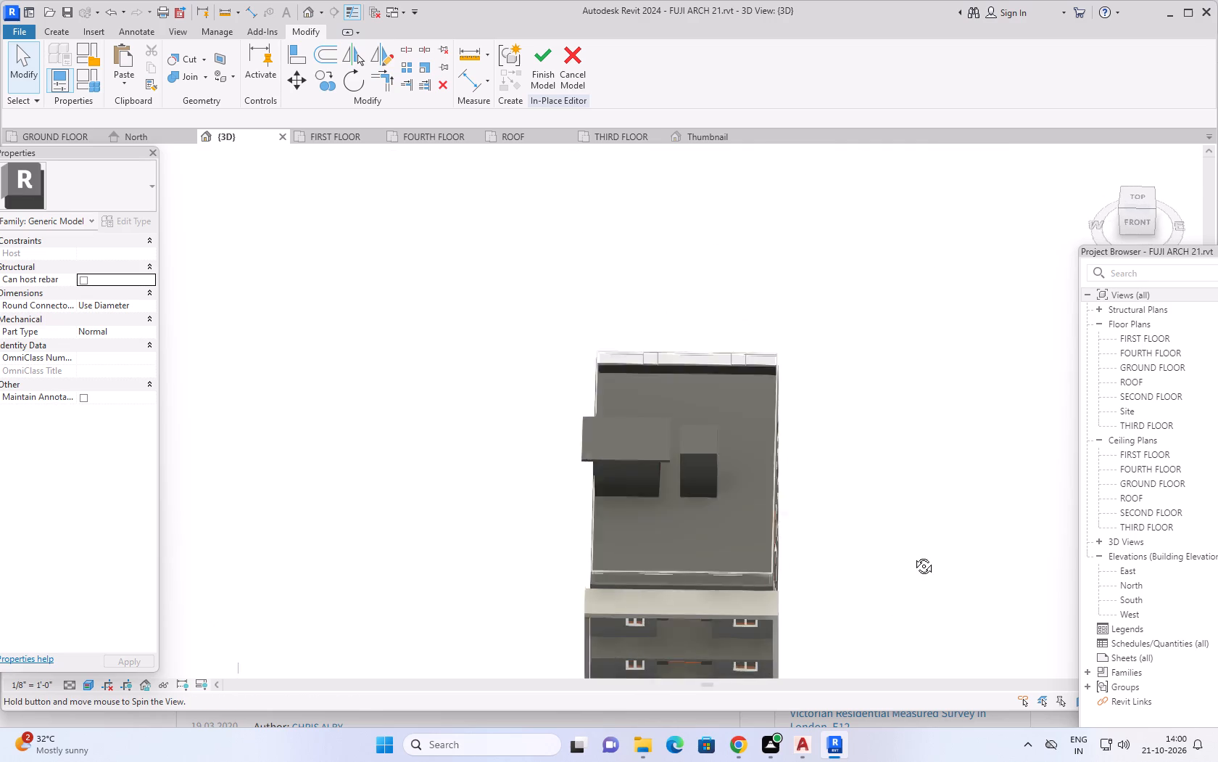
middle_click_drag(913, 555, 881, 586)
middle_click_drag(874, 586, 902, 471)
middle_click_drag(884, 515, 862, 544, "shift")
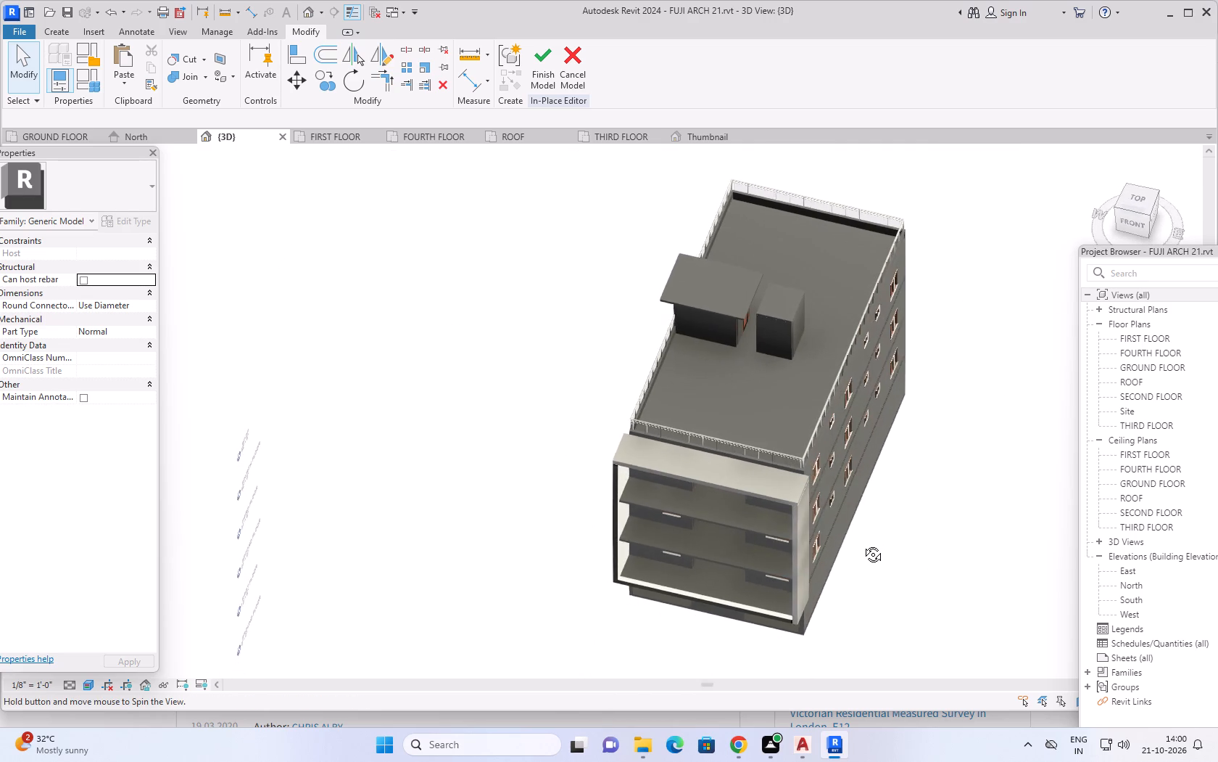
middle_click_drag(862, 544, 918, 395, "shift")
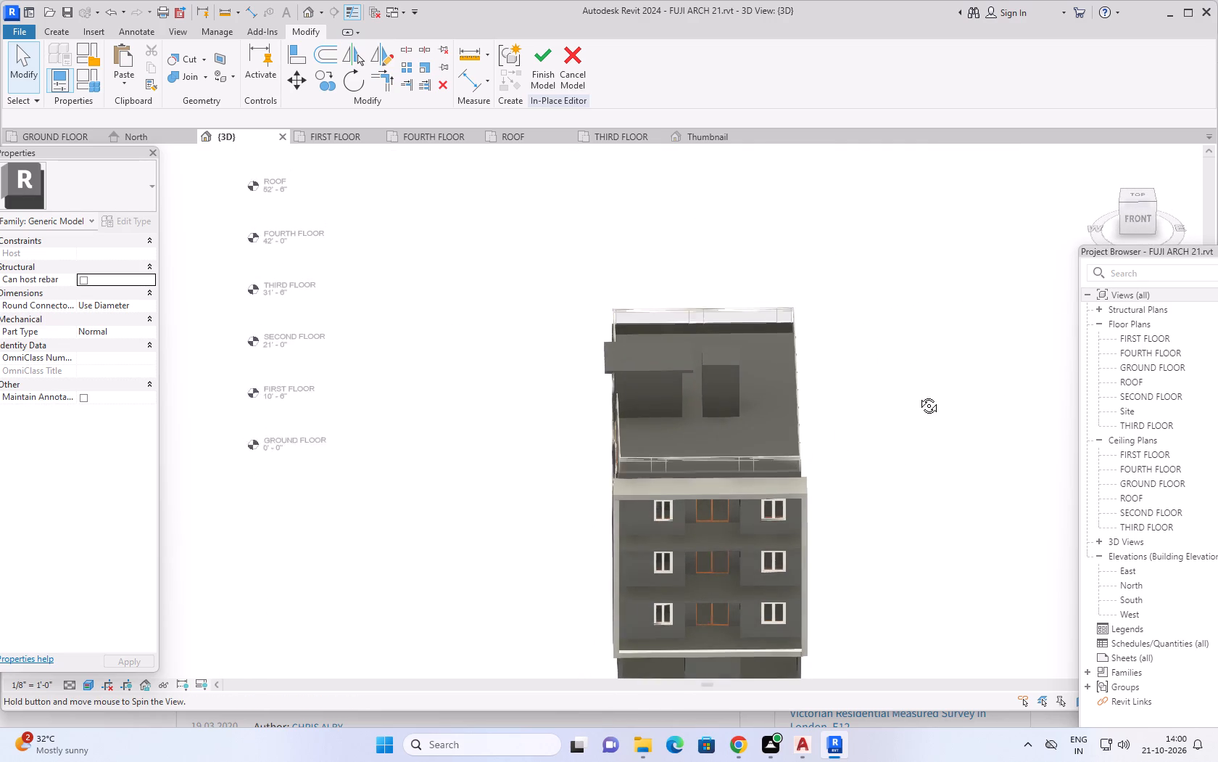
middle_click_drag(918, 395, 918, 394, "shift")
middle_click_drag(887, 498, 874, 562)
middle_click_drag(869, 577, 848, 480, "shift")
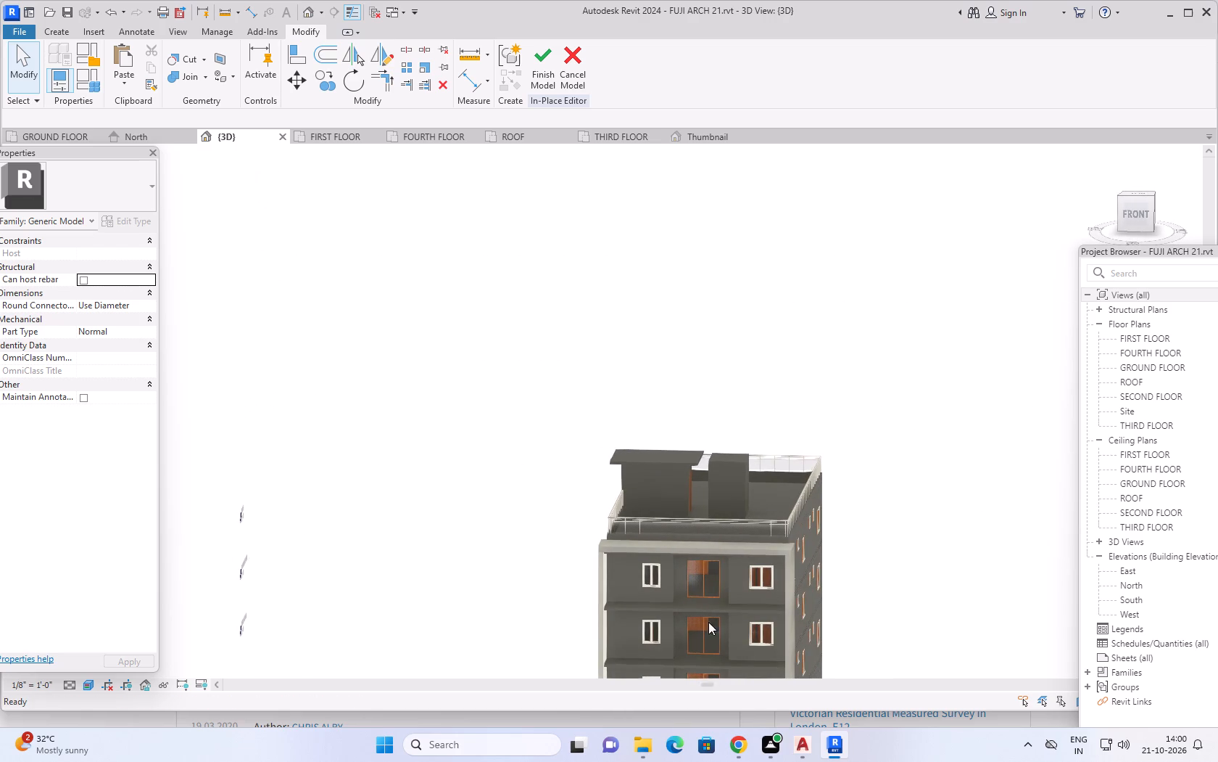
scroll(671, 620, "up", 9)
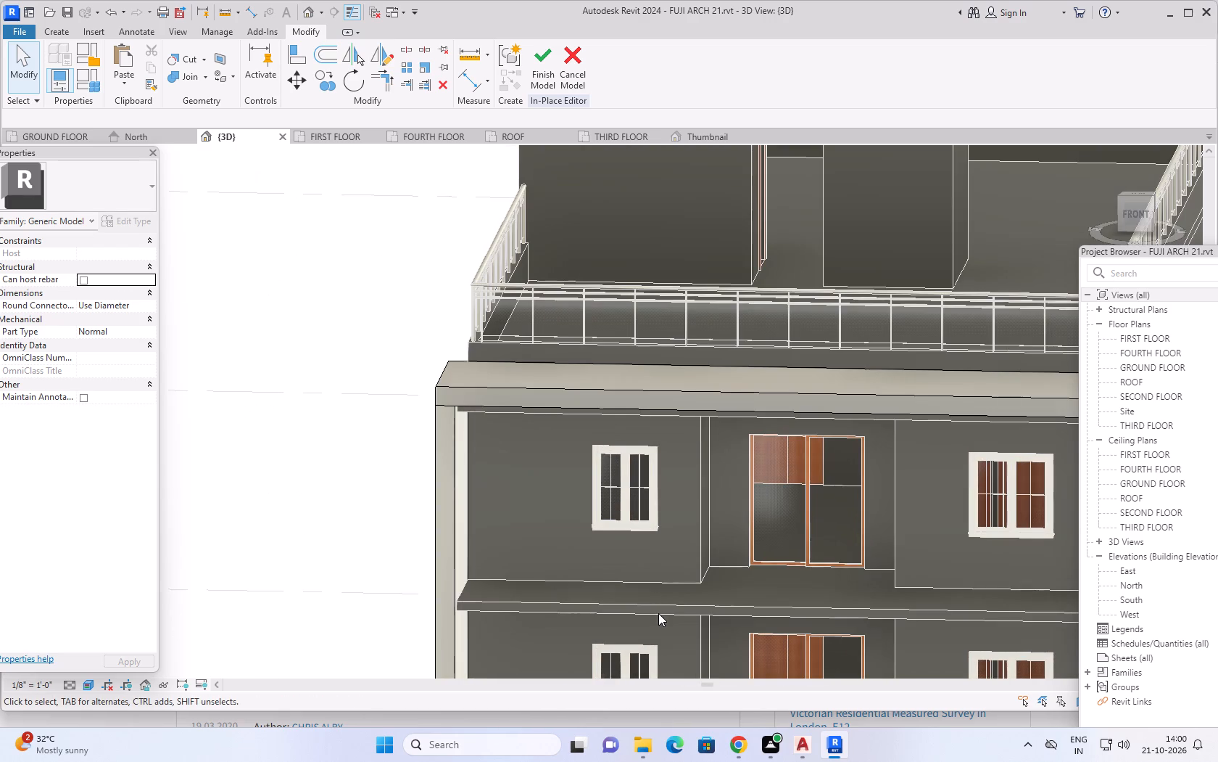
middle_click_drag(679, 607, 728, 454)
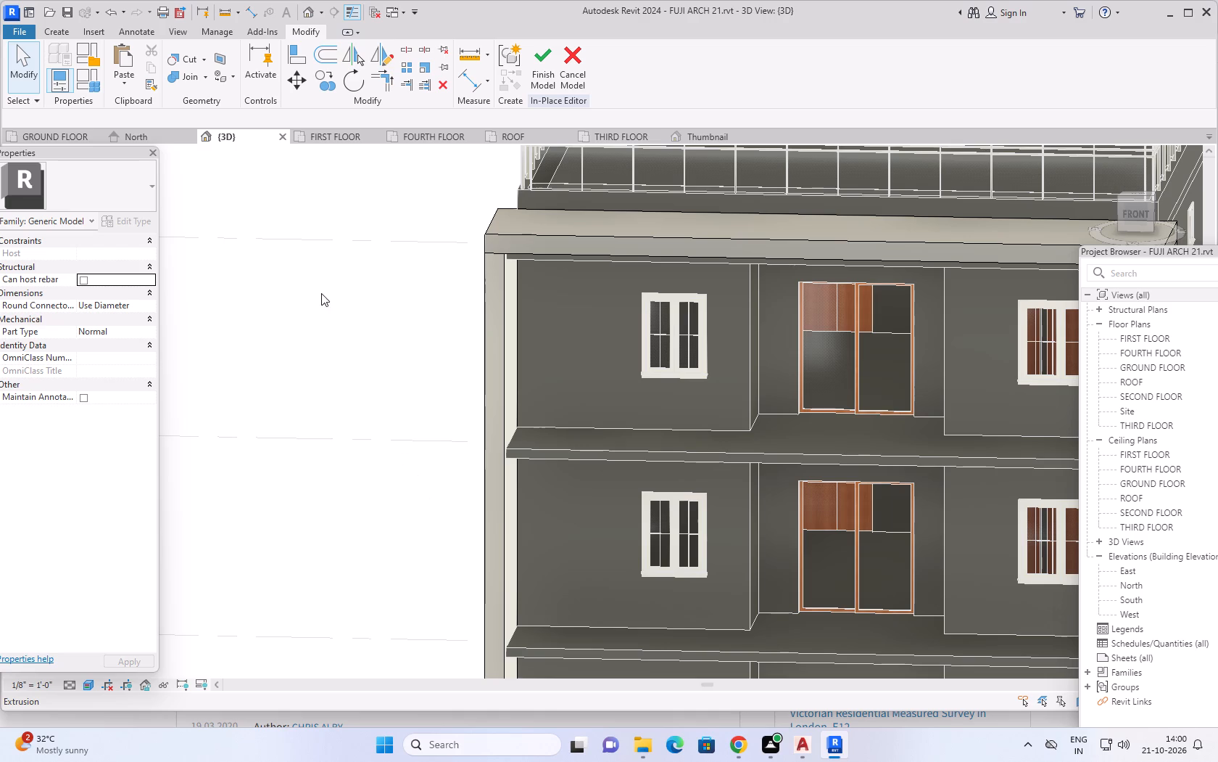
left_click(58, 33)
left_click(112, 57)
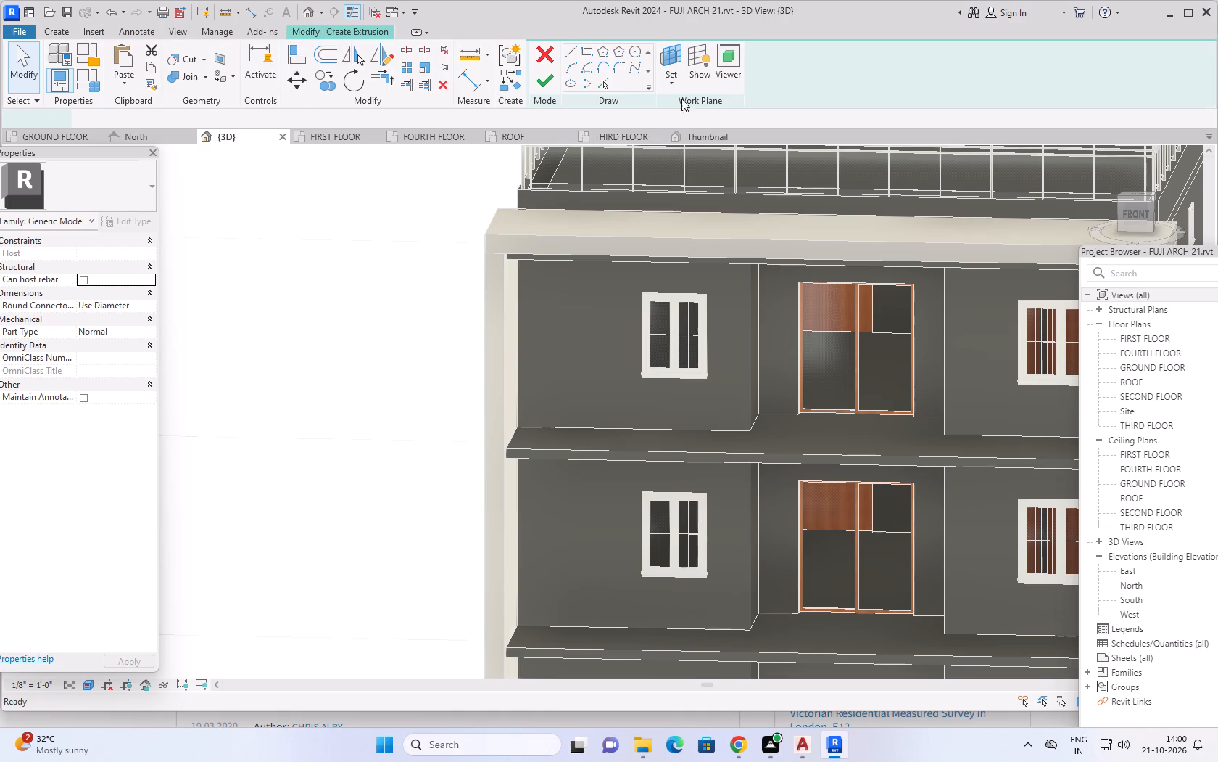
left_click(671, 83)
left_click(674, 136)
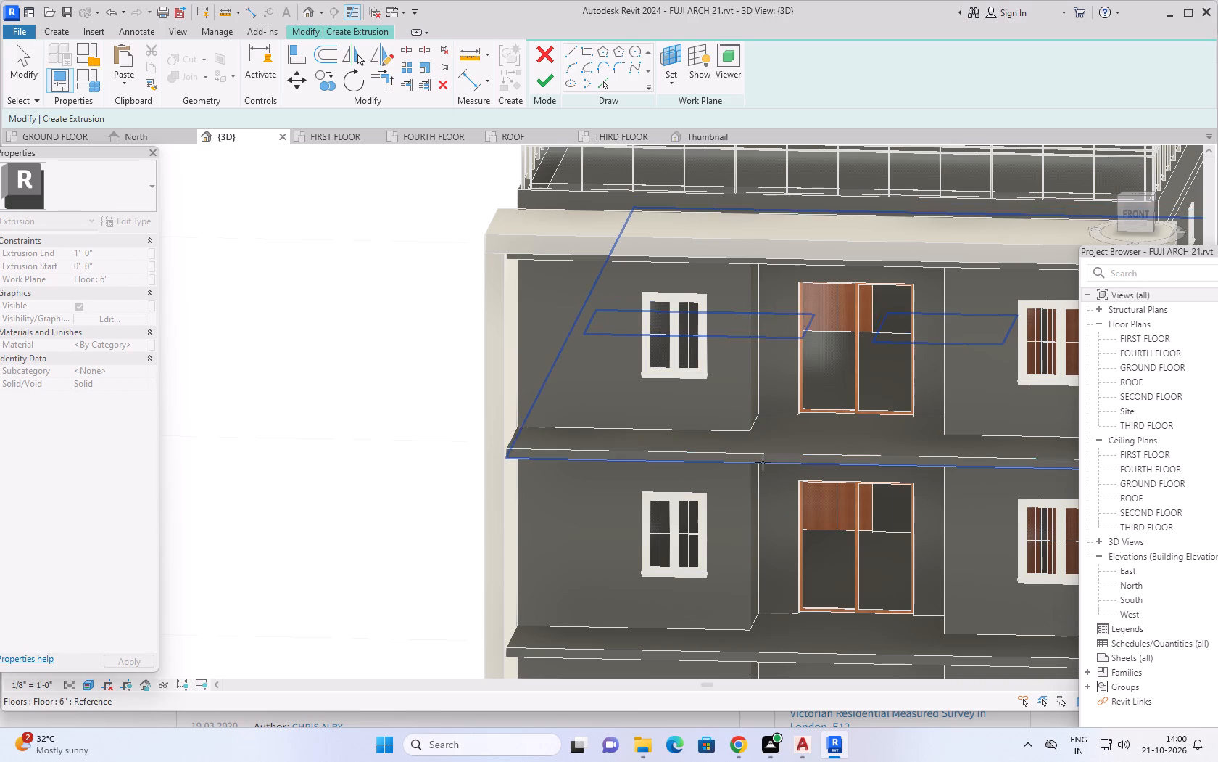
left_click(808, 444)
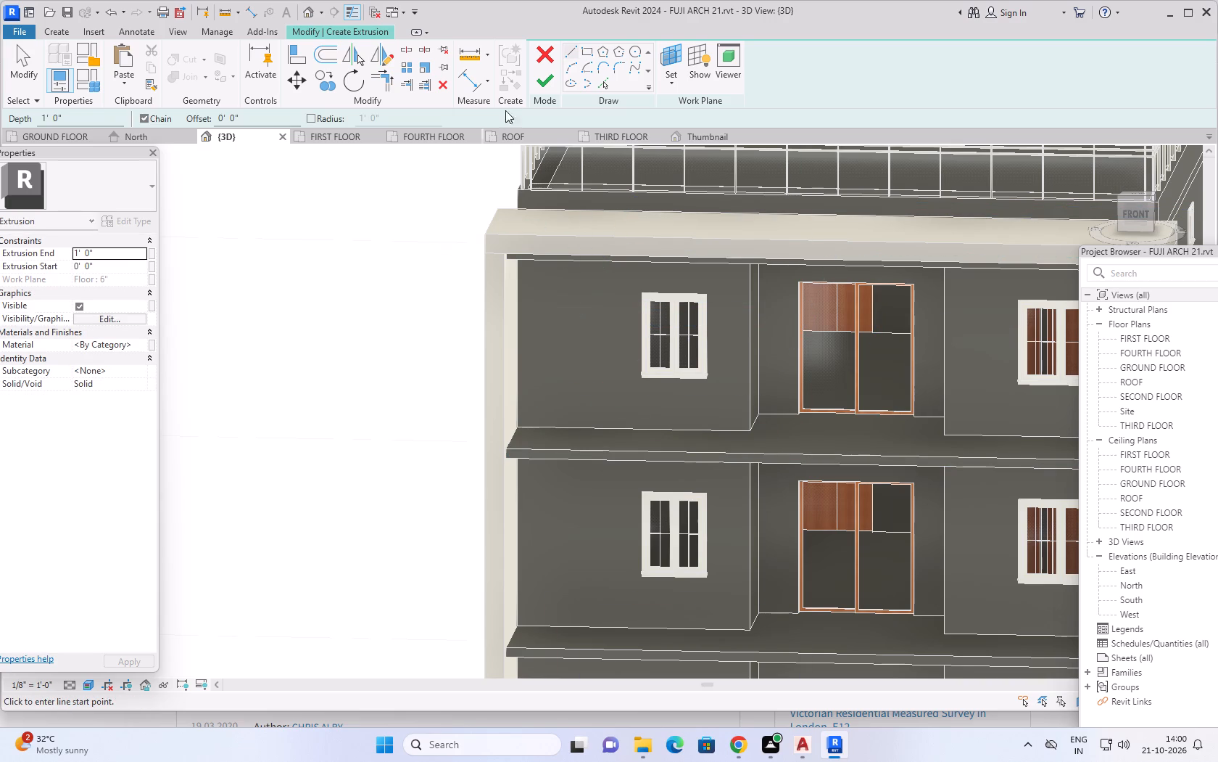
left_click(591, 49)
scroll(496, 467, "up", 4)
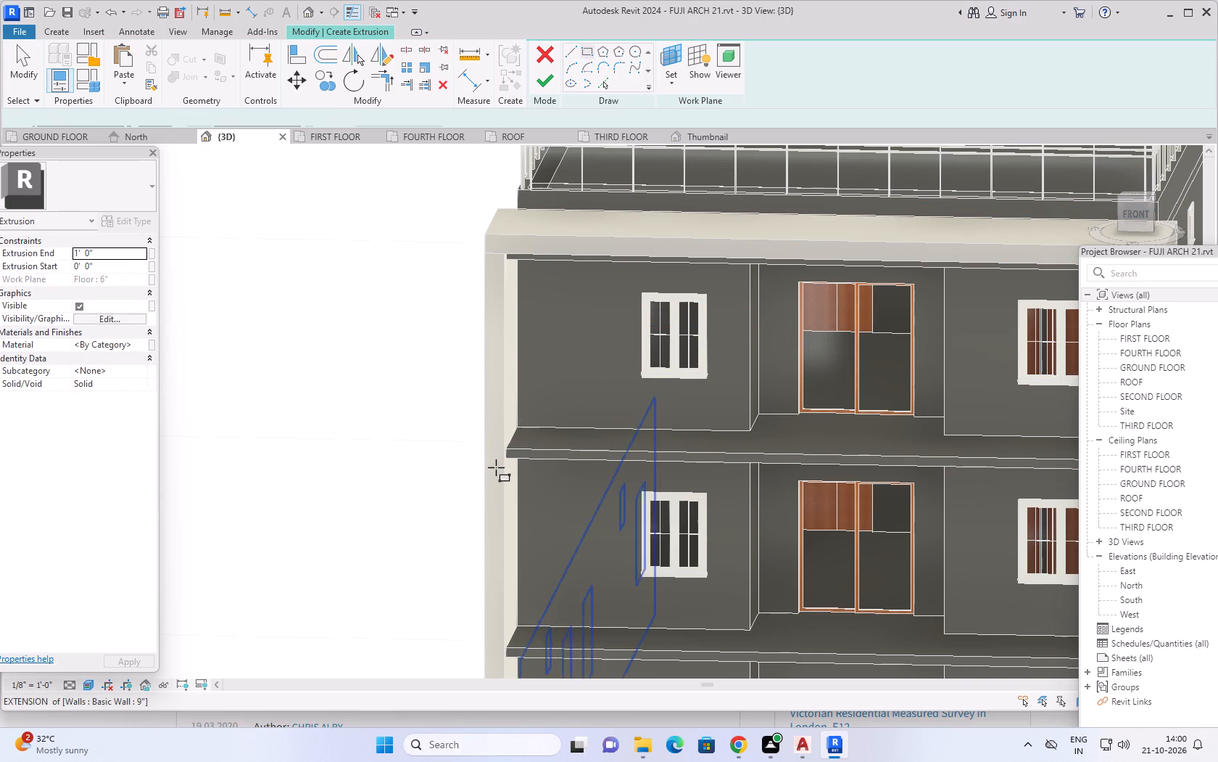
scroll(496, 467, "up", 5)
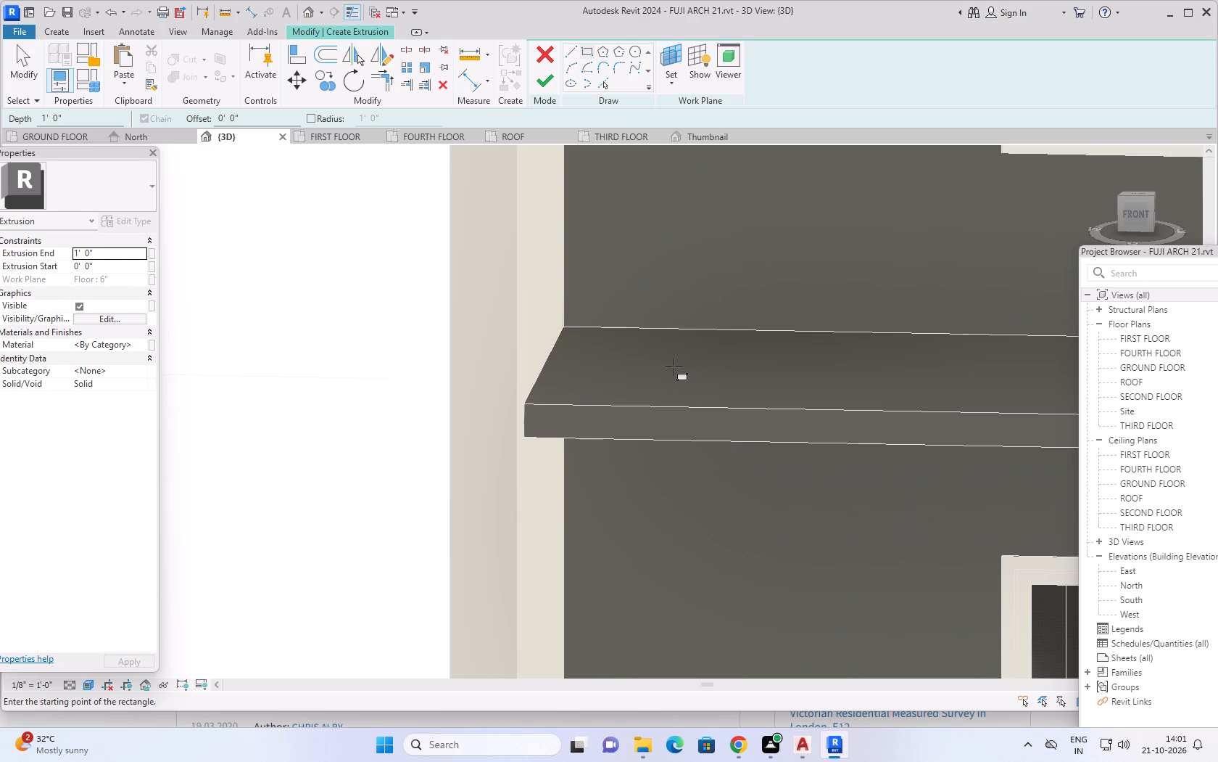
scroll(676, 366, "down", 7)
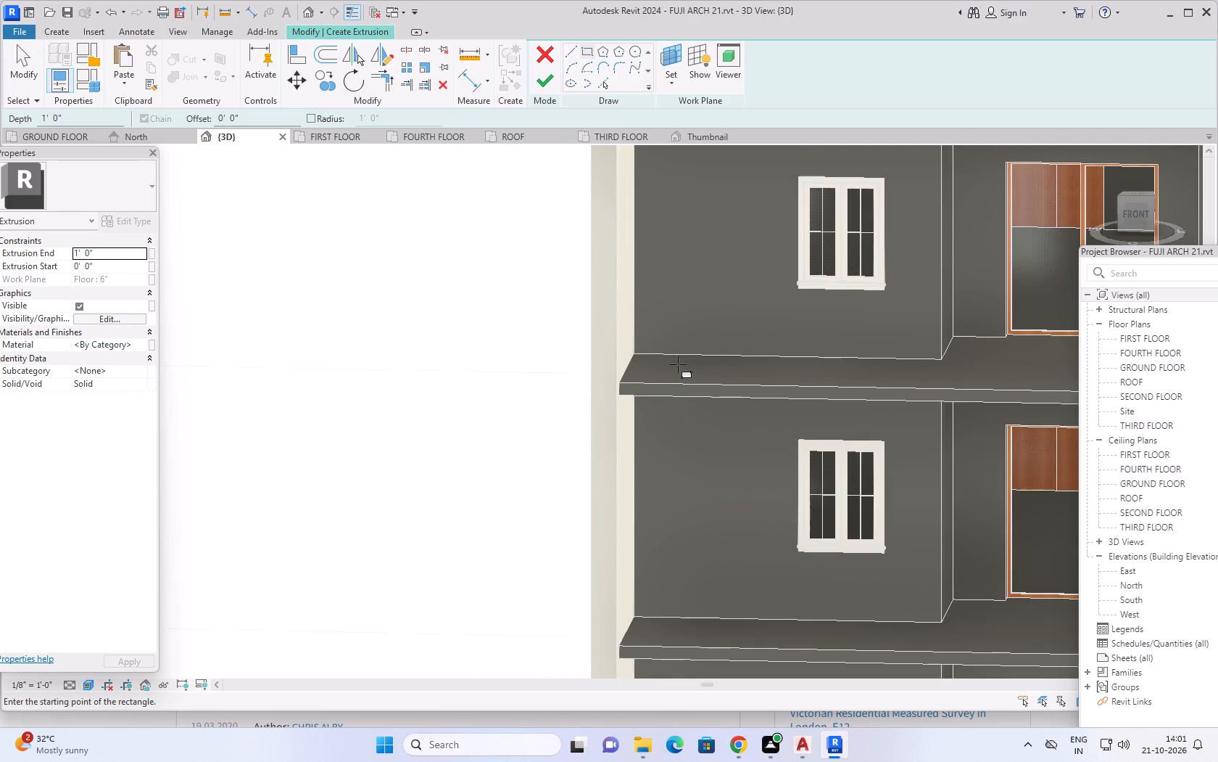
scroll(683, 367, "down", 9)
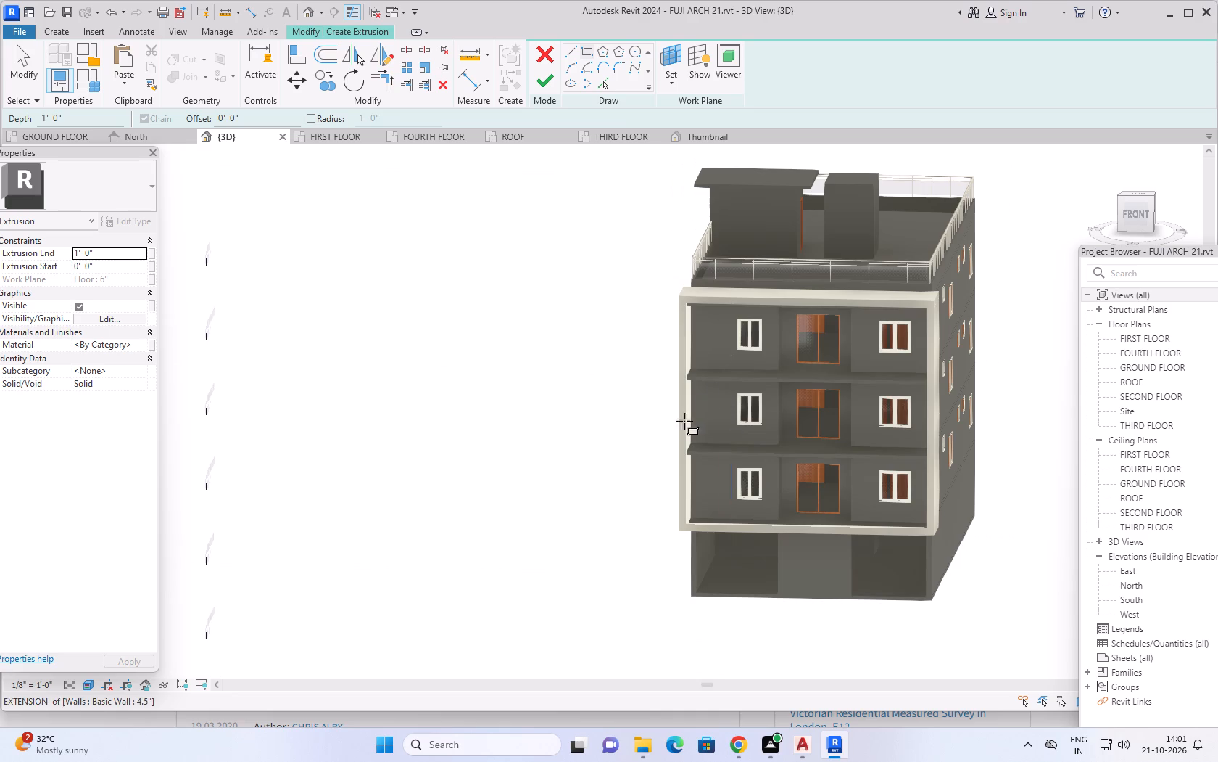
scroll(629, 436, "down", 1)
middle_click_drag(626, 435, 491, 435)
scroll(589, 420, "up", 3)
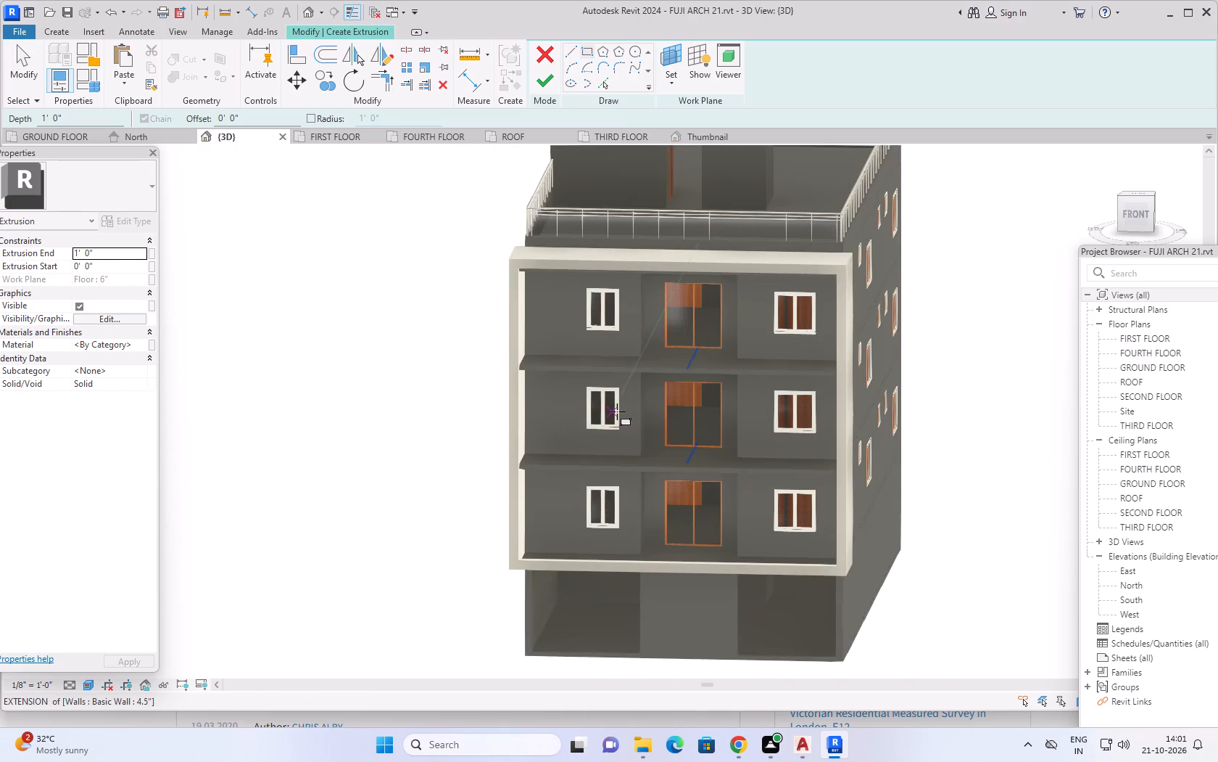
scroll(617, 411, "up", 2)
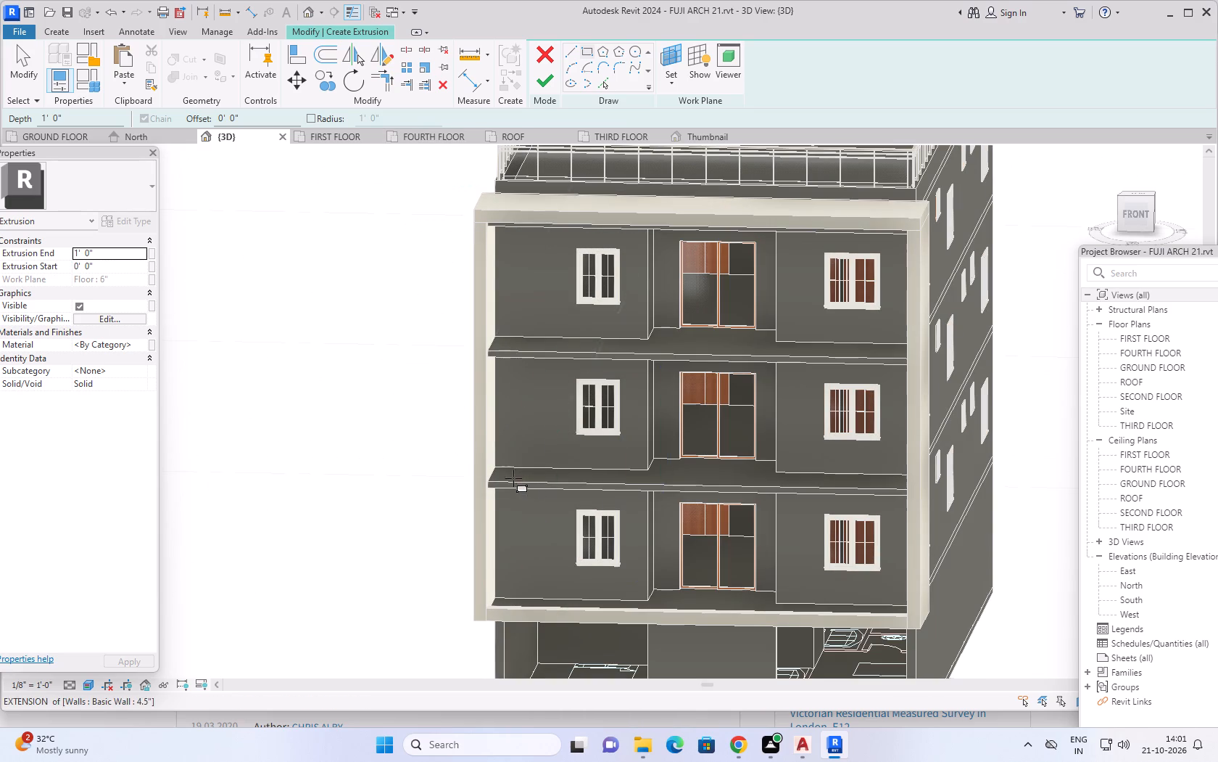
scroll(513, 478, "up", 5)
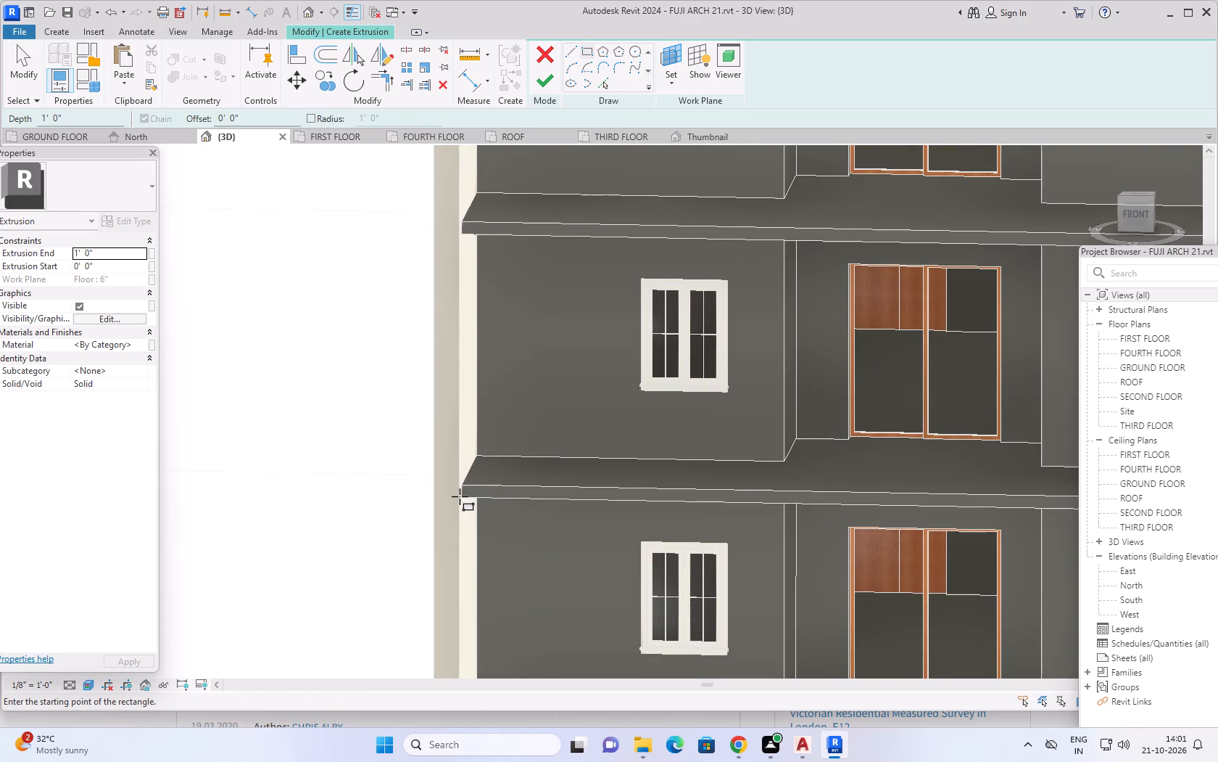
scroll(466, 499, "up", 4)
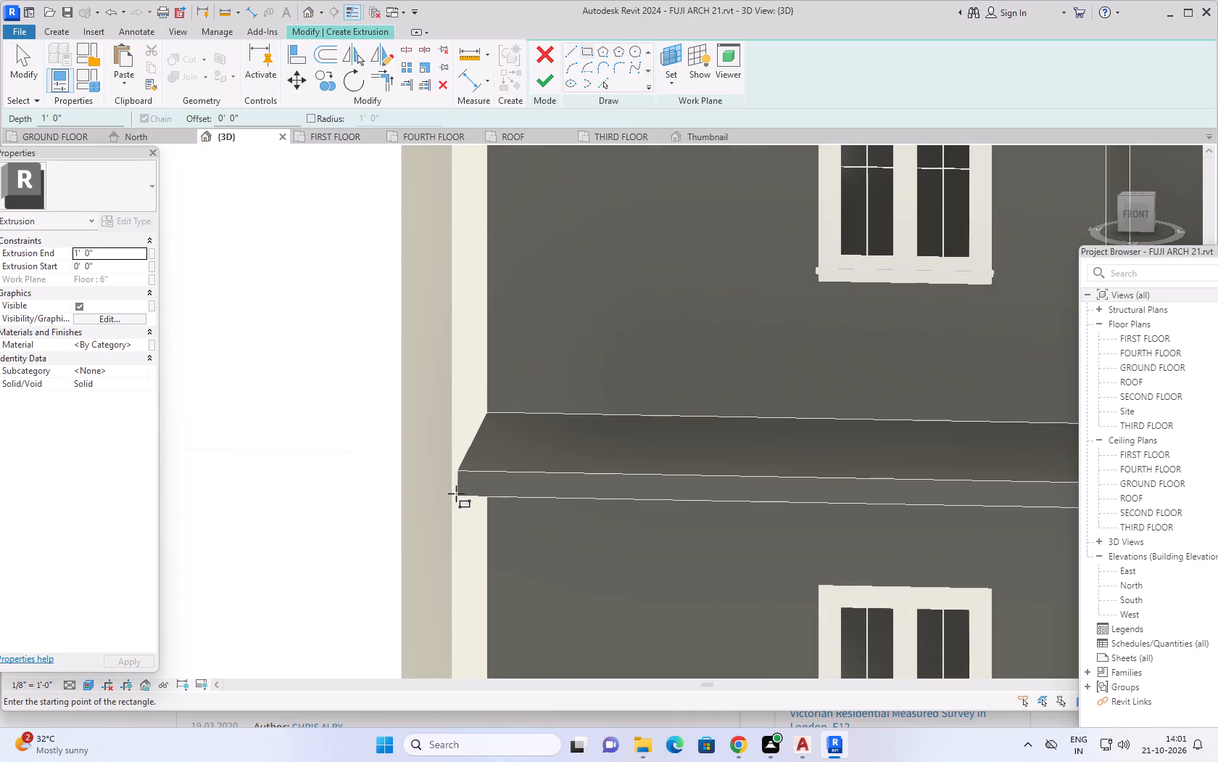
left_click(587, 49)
Examine the framed front and its intermediate slabs from the front, both sides and above.
scroll(350, 425, "down", 5)
middle_click_drag(334, 443, 333, 443, "shift")
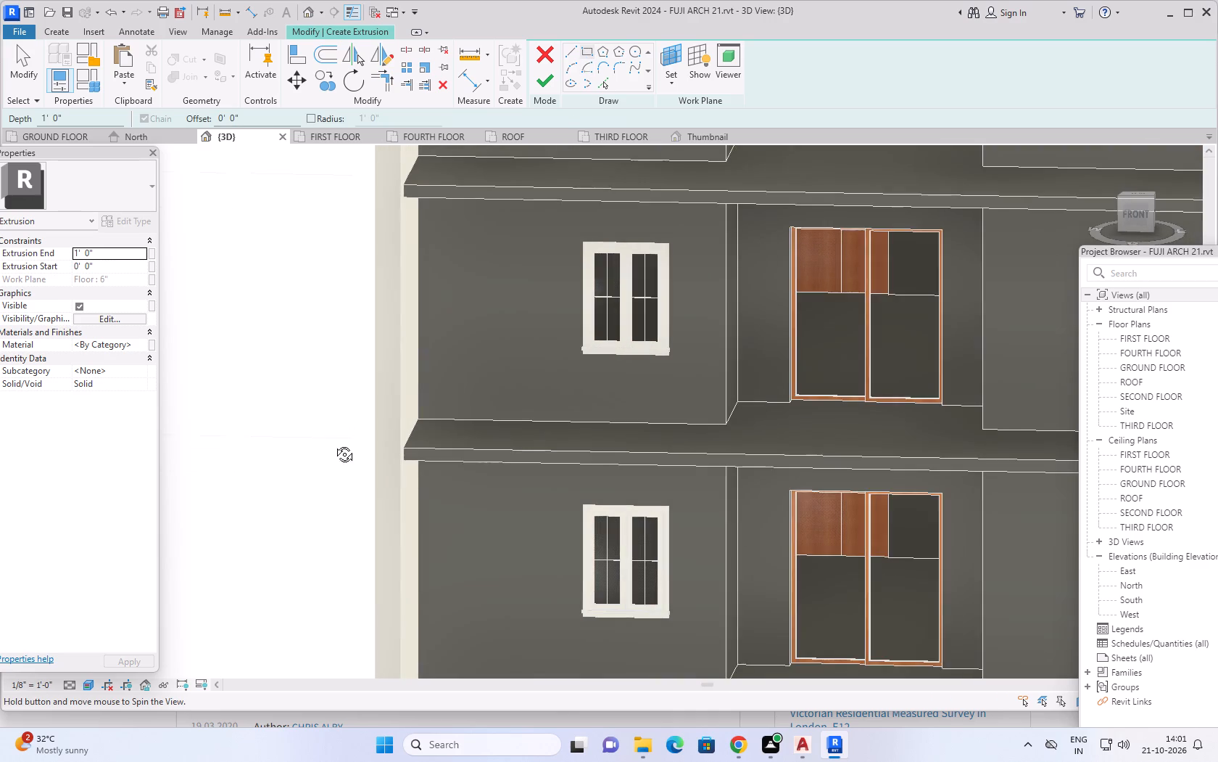
middle_click_drag(333, 443, 645, 477, "shift")
scroll(647, 469, "down", 4)
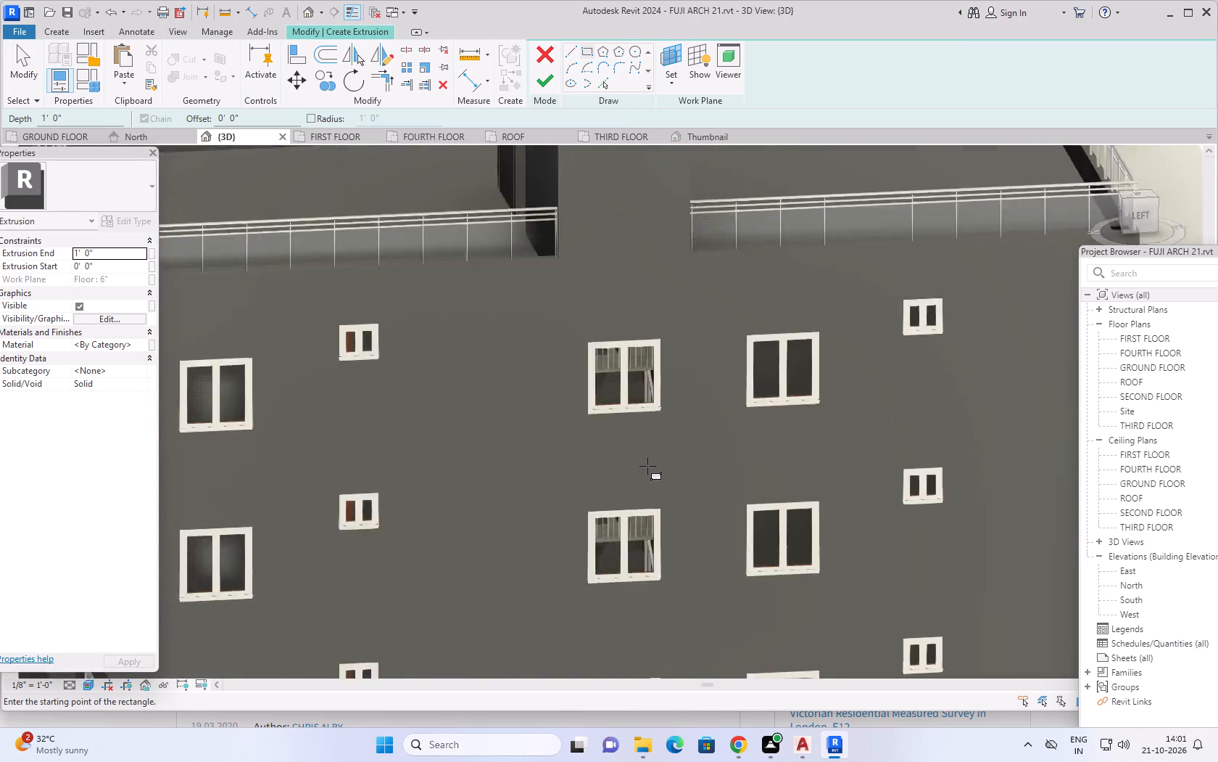
scroll(649, 464, "down", 9)
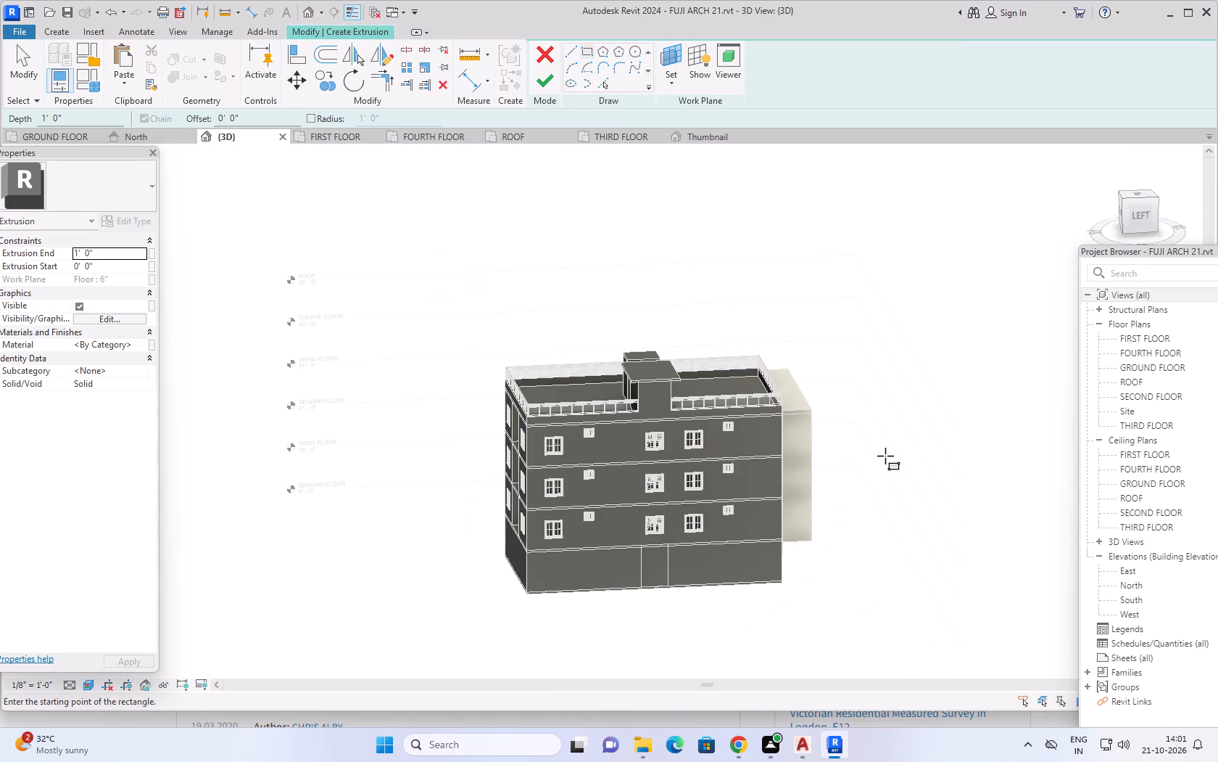
middle_click_drag(884, 456, 765, 502, "shift")
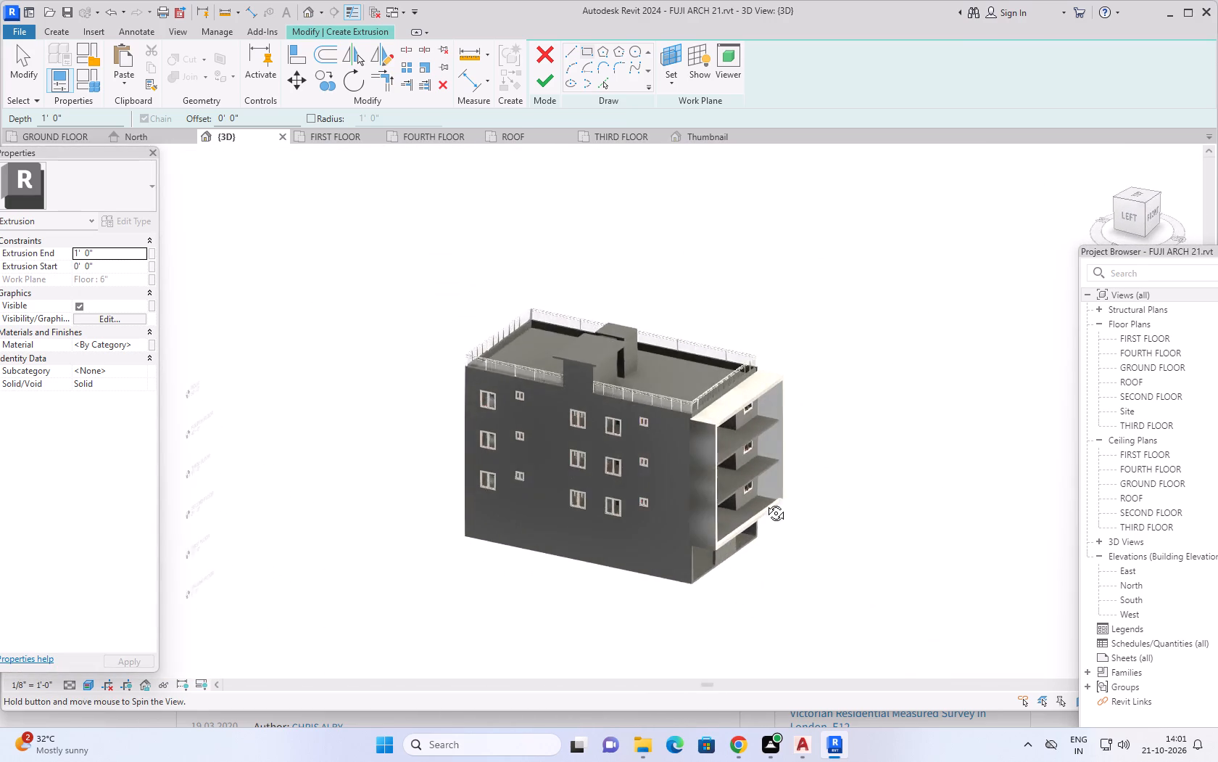
middle_click_drag(765, 502, 700, 520, "shift")
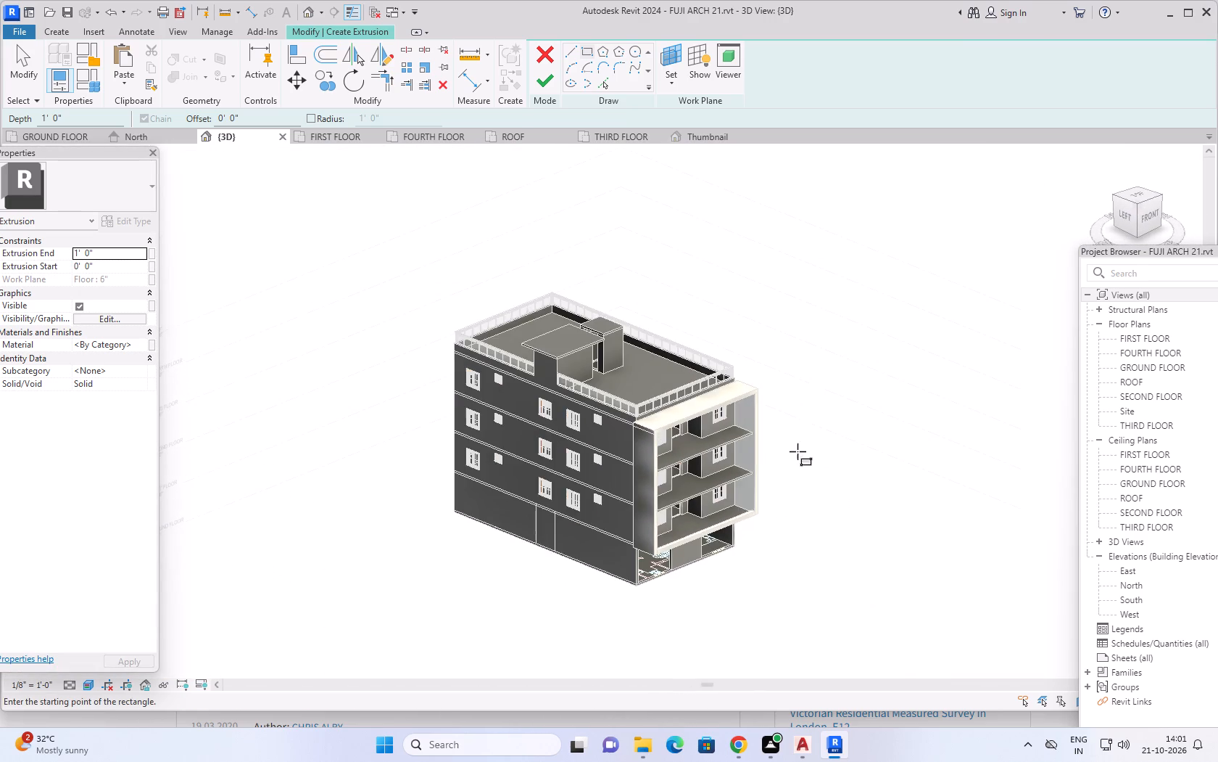
middle_click_drag(821, 427, 840, 462)
middle_click_drag(858, 470, 846, 487)
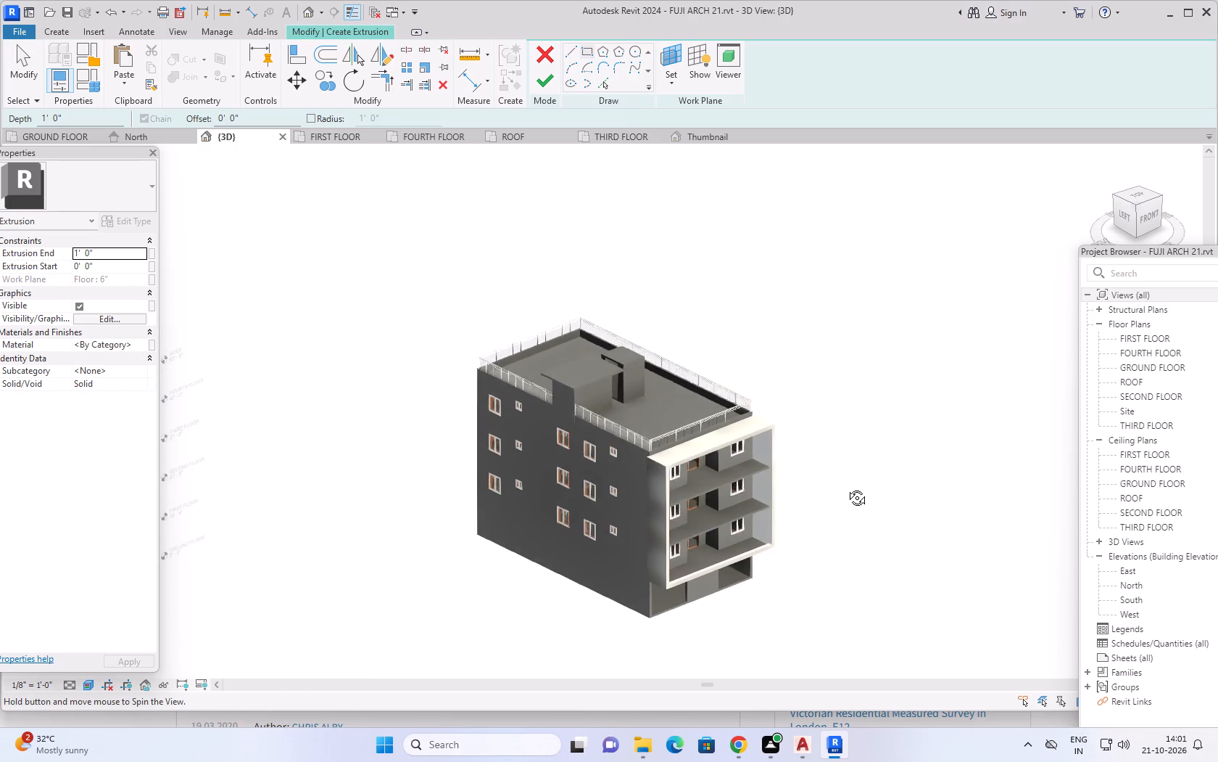
middle_click_drag(846, 487, 782, 512)
middle_click_drag(791, 438, 877, 496)
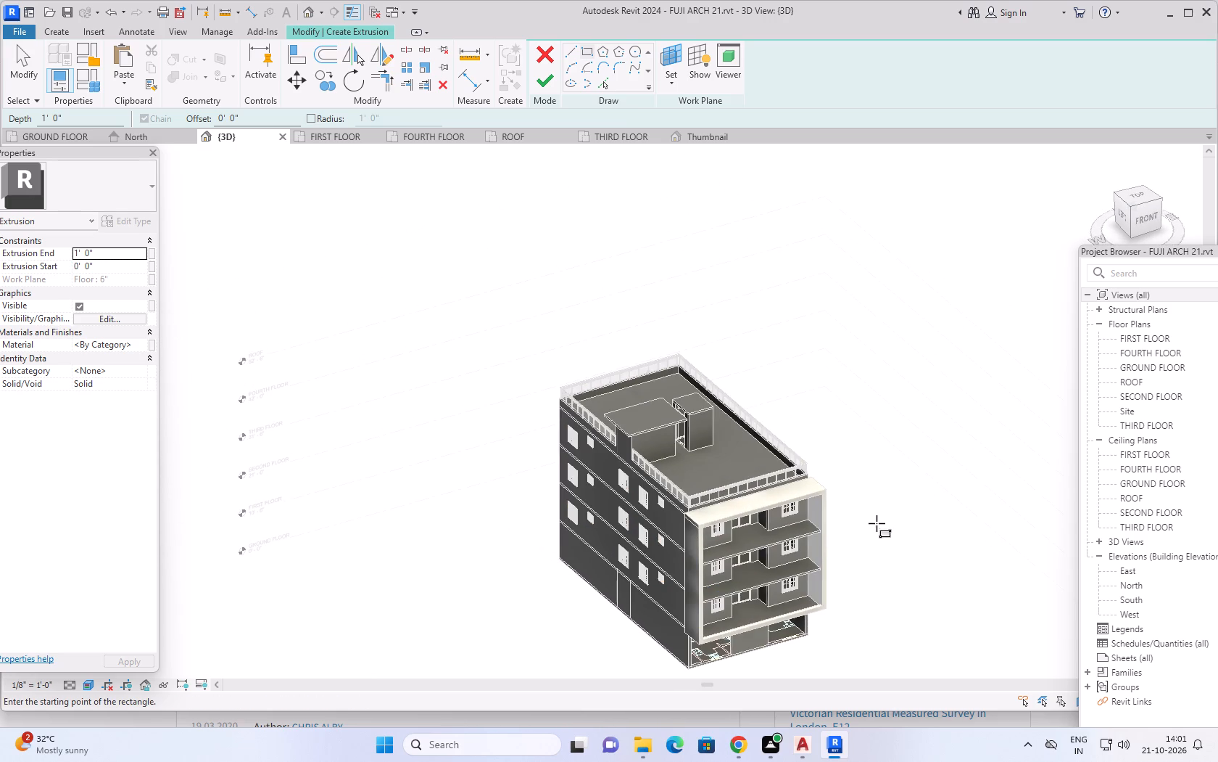
scroll(869, 523, "up", 2)
middle_click_drag(869, 510, 907, 463)
middle_click_drag(909, 496, 889, 503, "shift")
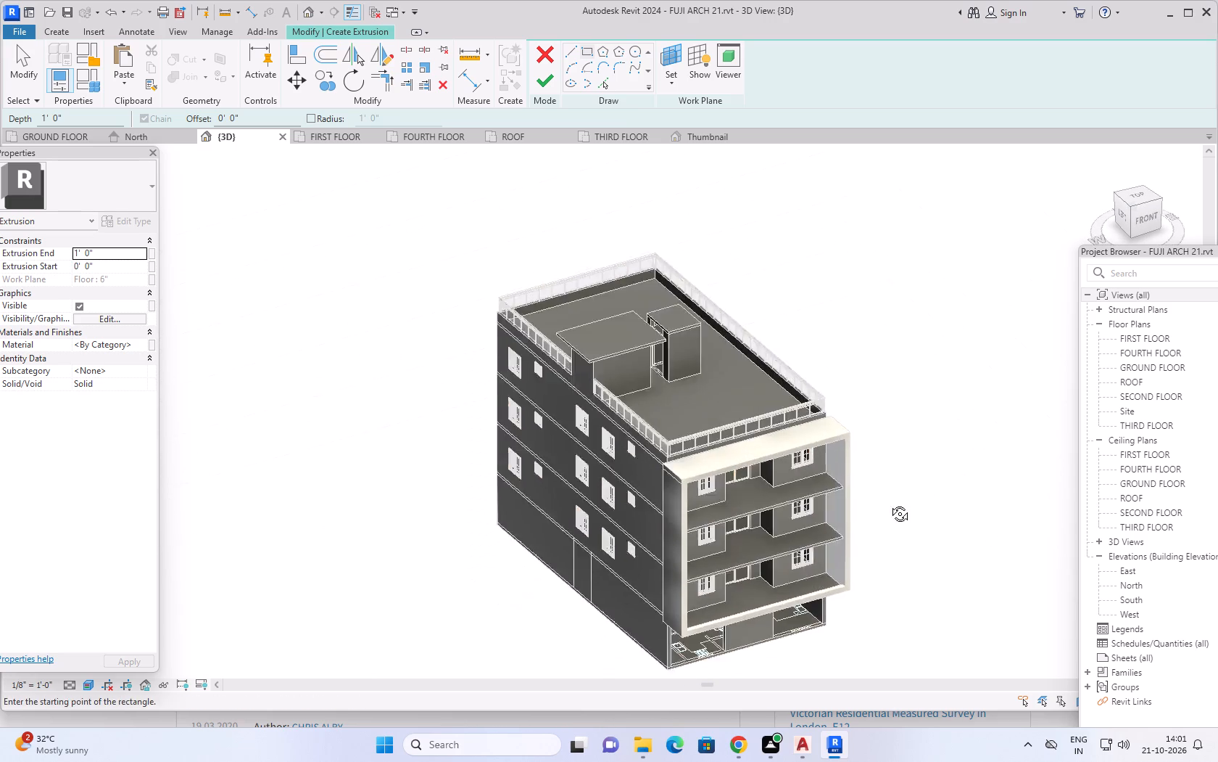
middle_click_drag(889, 503, 568, 466, "shift")
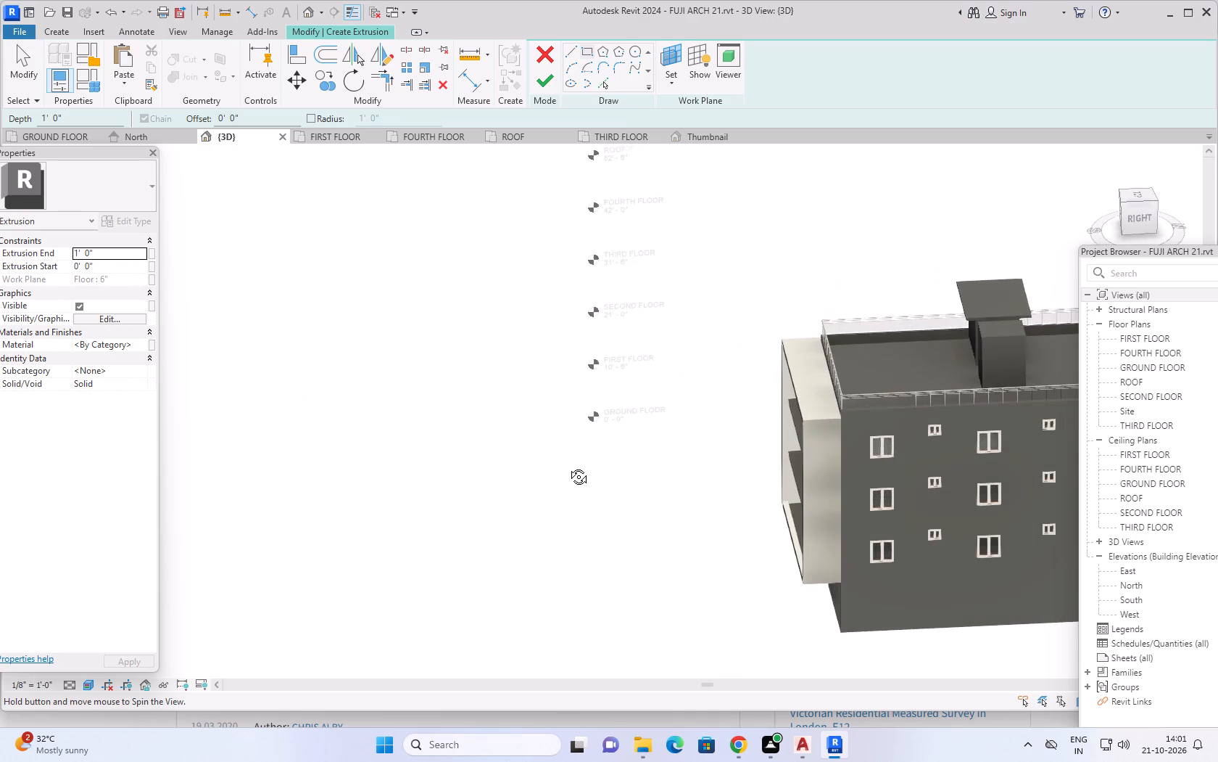
middle_click_drag(568, 466, 614, 483, "shift")
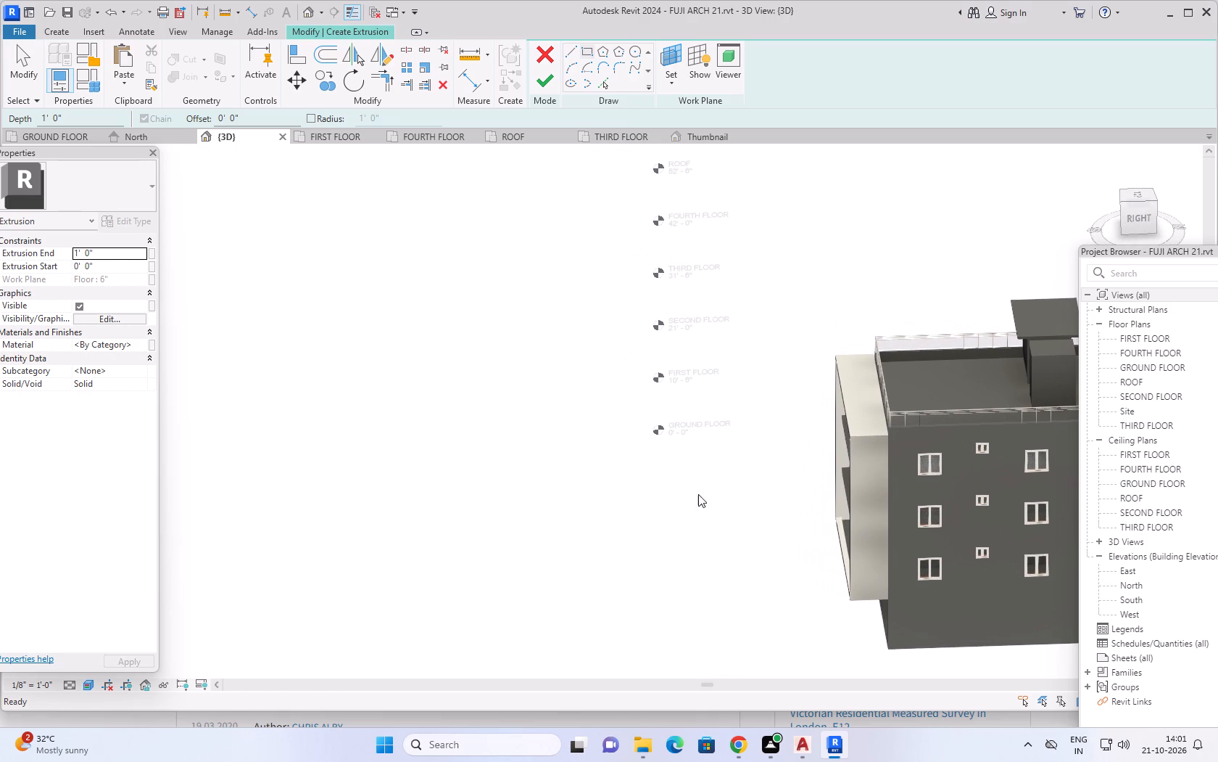
middle_click_drag(695, 492, 375, 448)
middle_click_drag(415, 467, 677, 491, "shift")
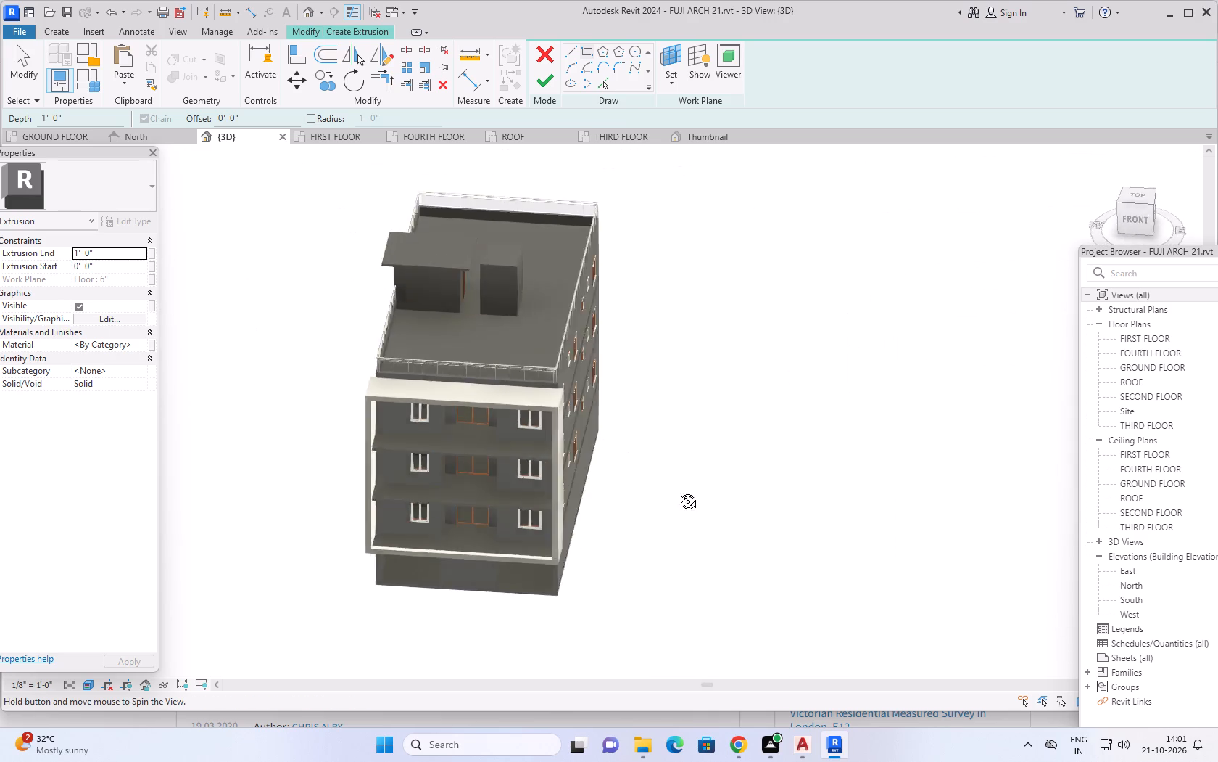
middle_click_drag(677, 491, 751, 383, "shift")
middle_click_drag(674, 401, 884, 454)
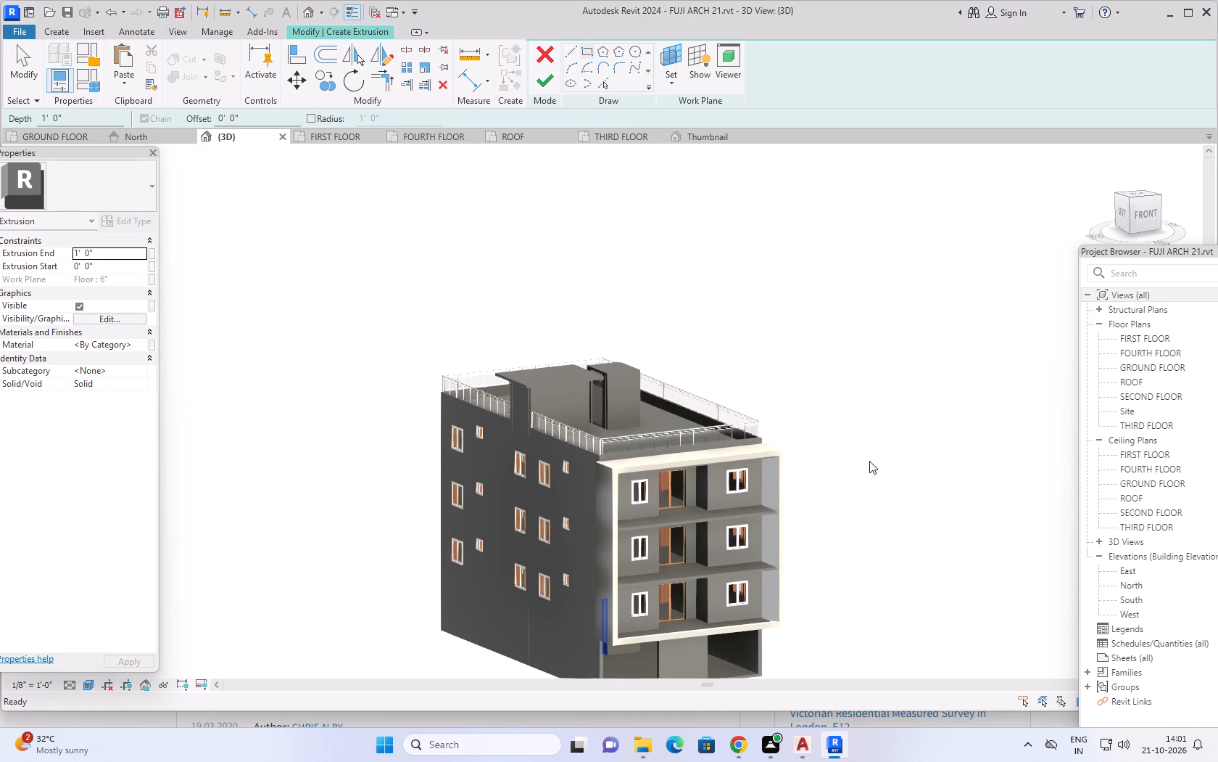
scroll(668, 532, "up", 10)
middle_click_drag(676, 509, 708, 418)
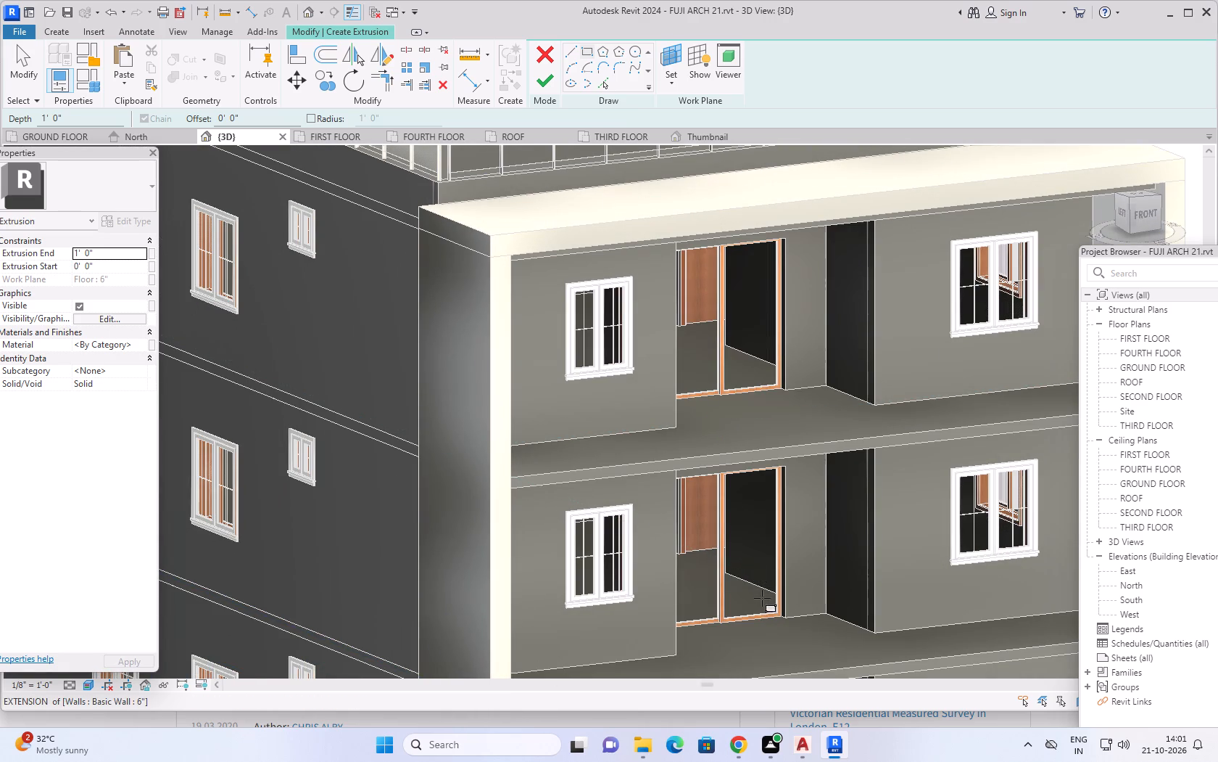
middle_click_drag(787, 614, 658, 606, "shift")
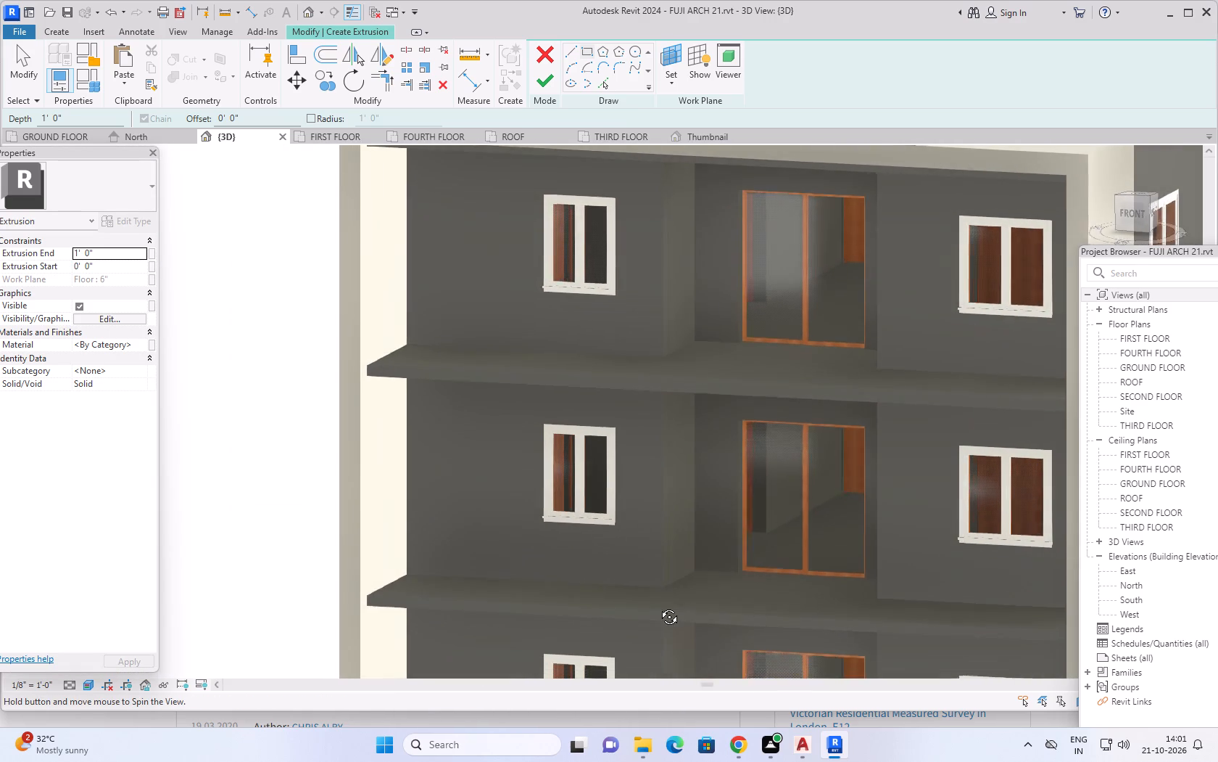
middle_click_drag(658, 606, 659, 607, "shift")
scroll(660, 579, "down", 6)
middle_click_drag(701, 577, 692, 565)
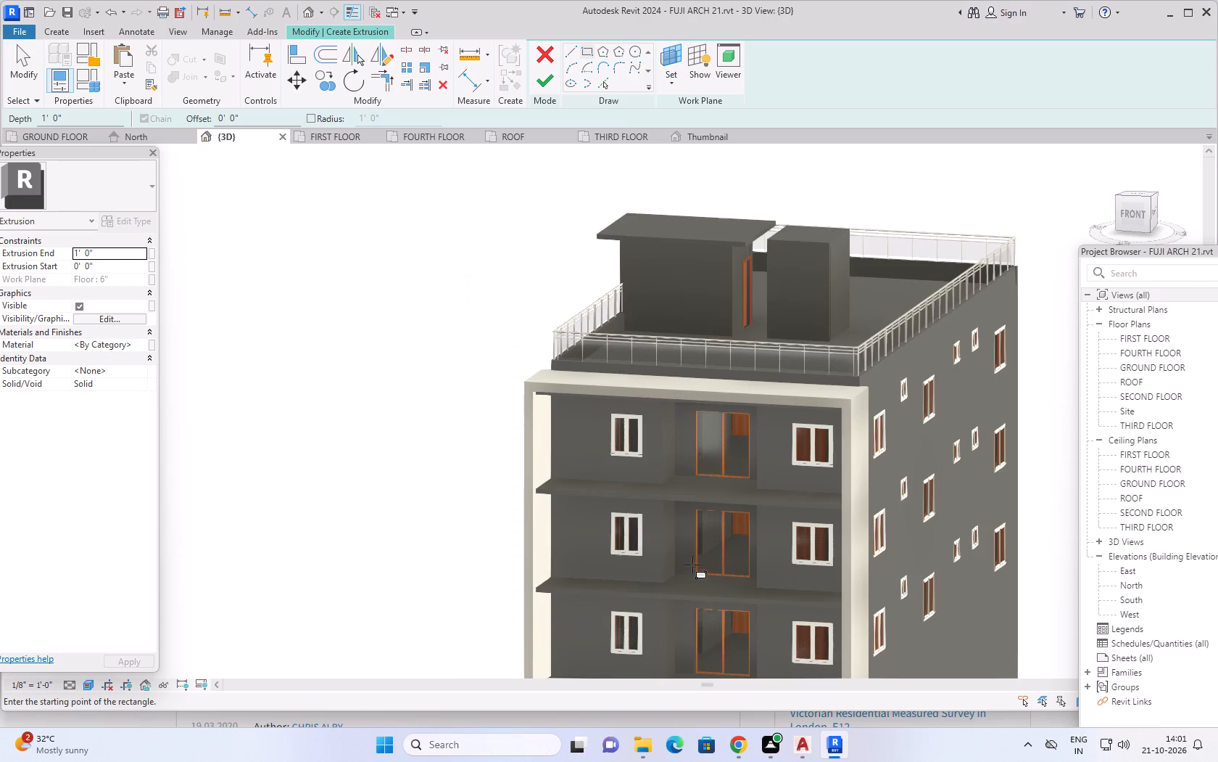
middle_click_drag(692, 565, 668, 520)
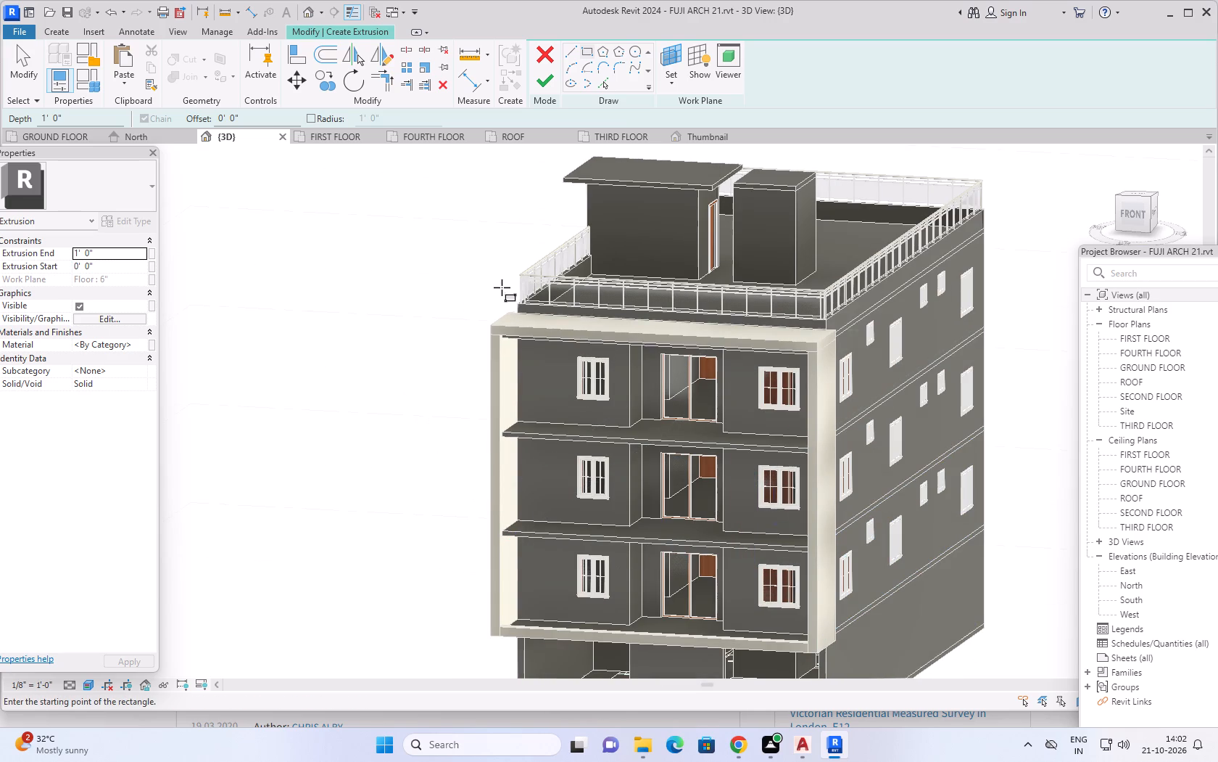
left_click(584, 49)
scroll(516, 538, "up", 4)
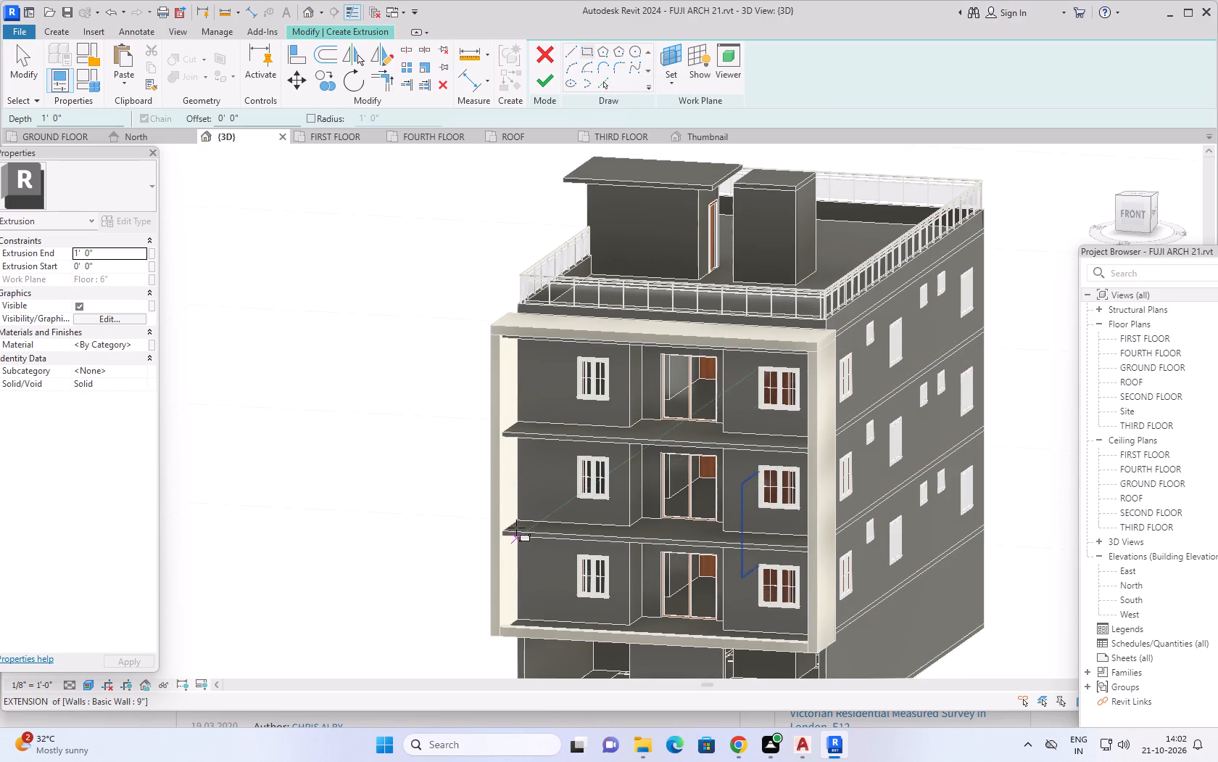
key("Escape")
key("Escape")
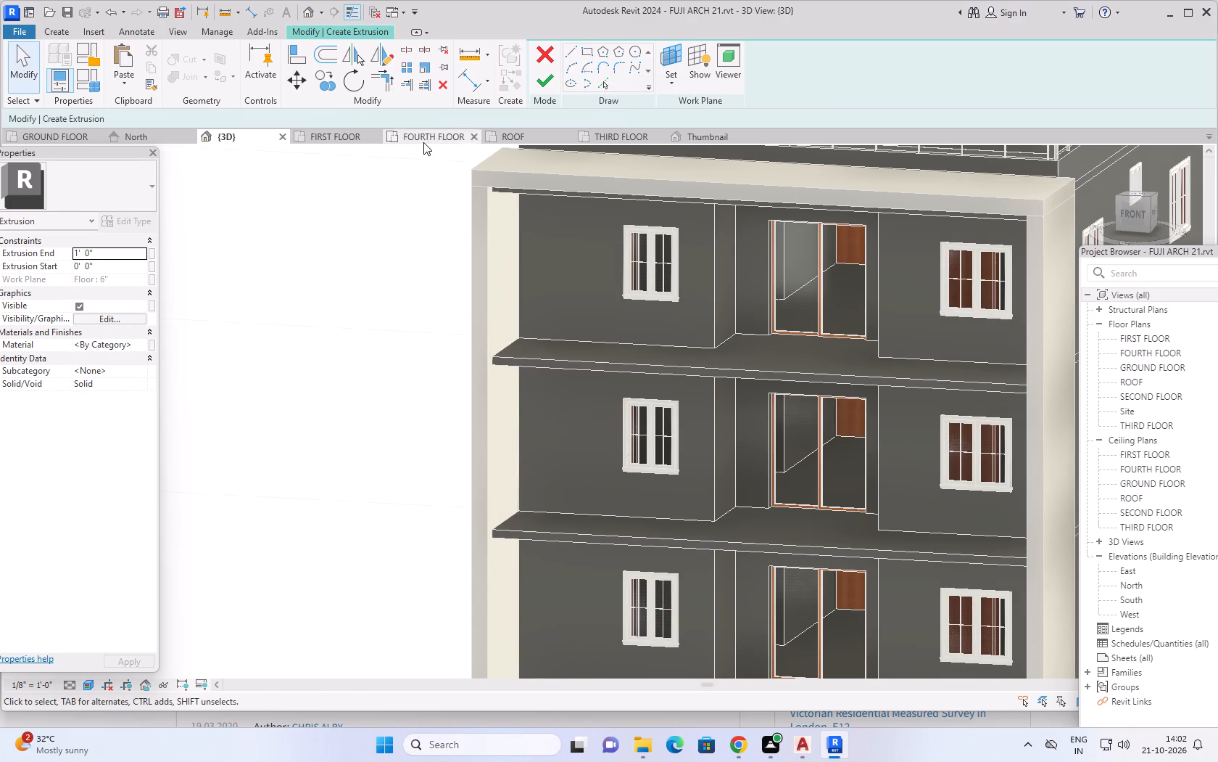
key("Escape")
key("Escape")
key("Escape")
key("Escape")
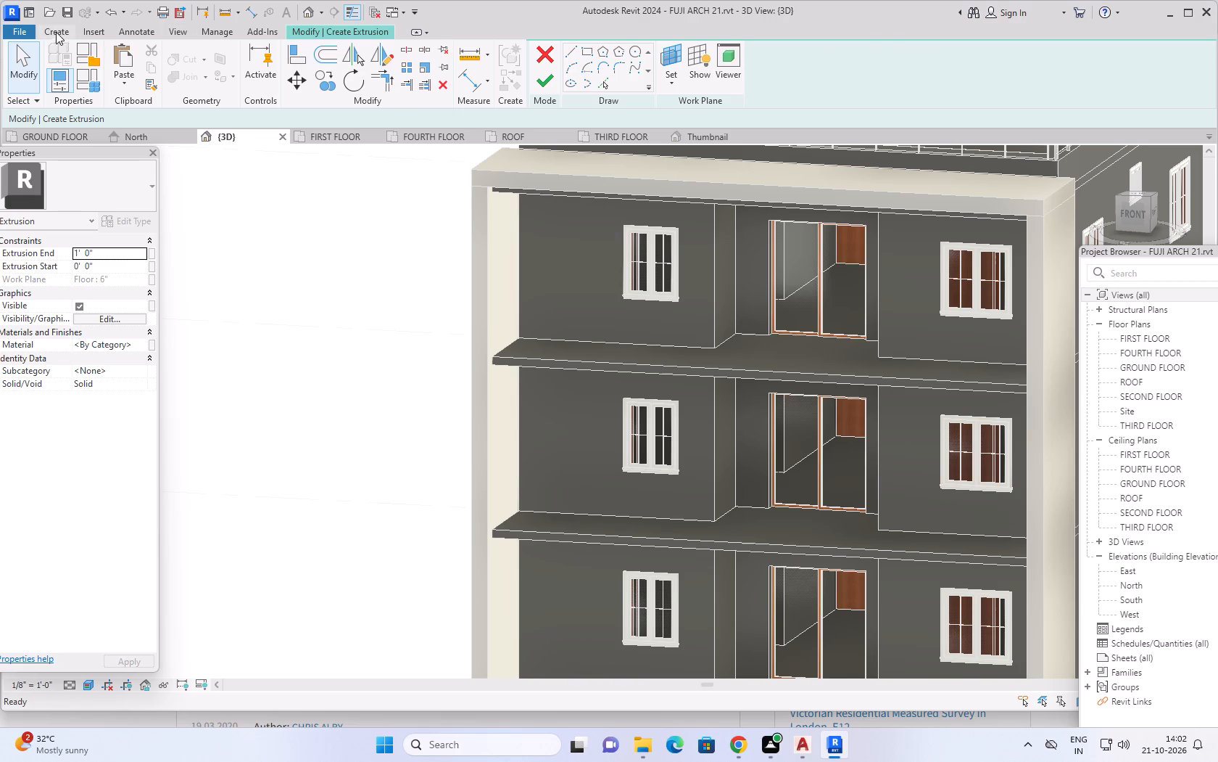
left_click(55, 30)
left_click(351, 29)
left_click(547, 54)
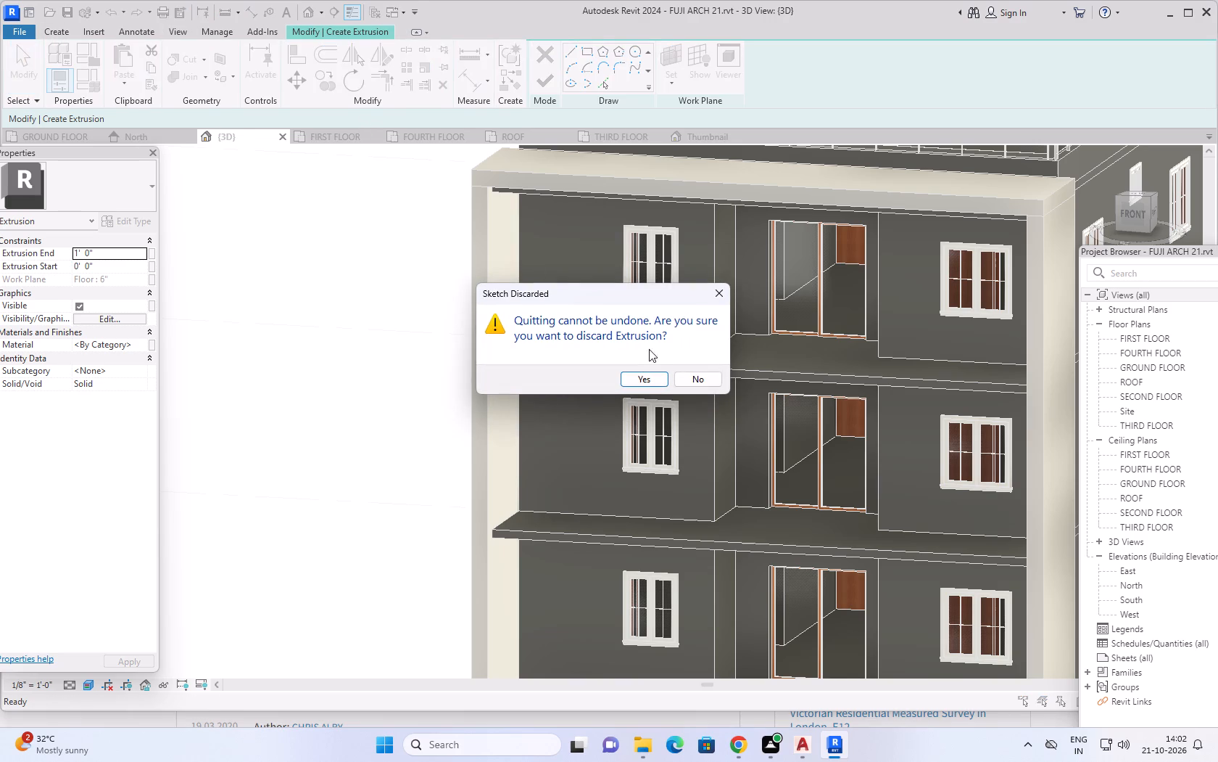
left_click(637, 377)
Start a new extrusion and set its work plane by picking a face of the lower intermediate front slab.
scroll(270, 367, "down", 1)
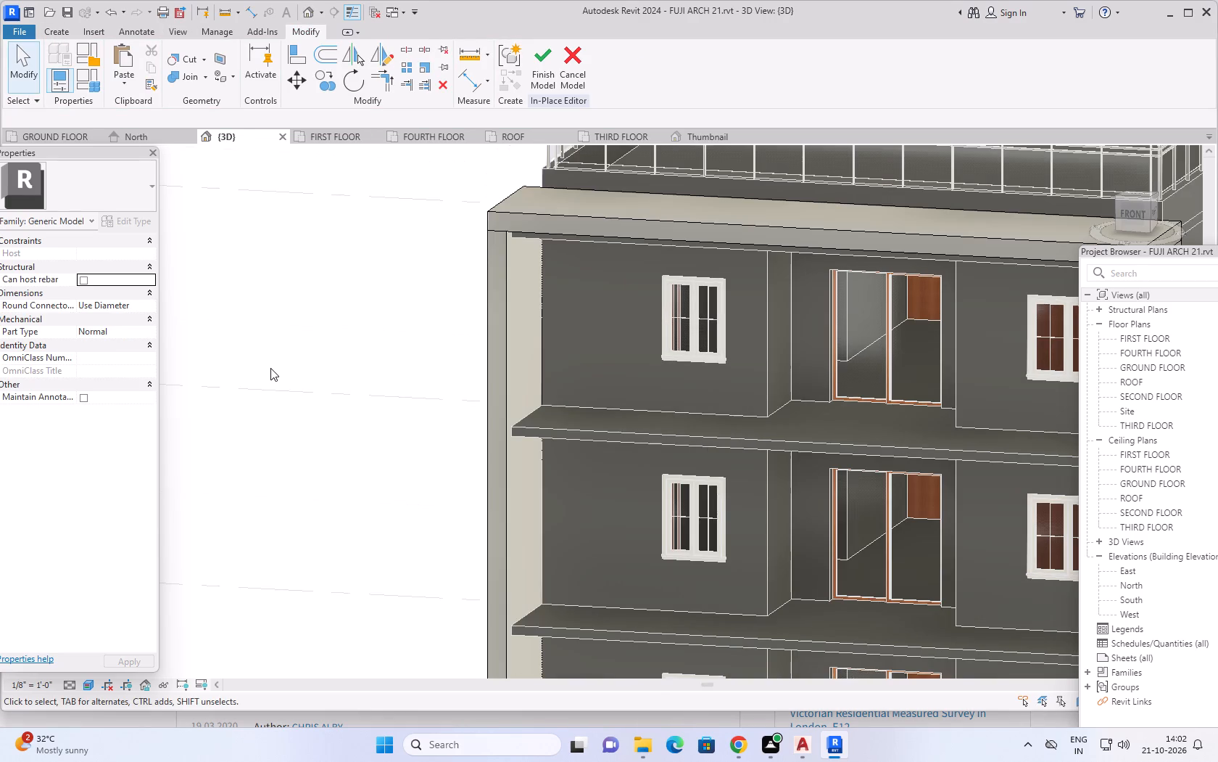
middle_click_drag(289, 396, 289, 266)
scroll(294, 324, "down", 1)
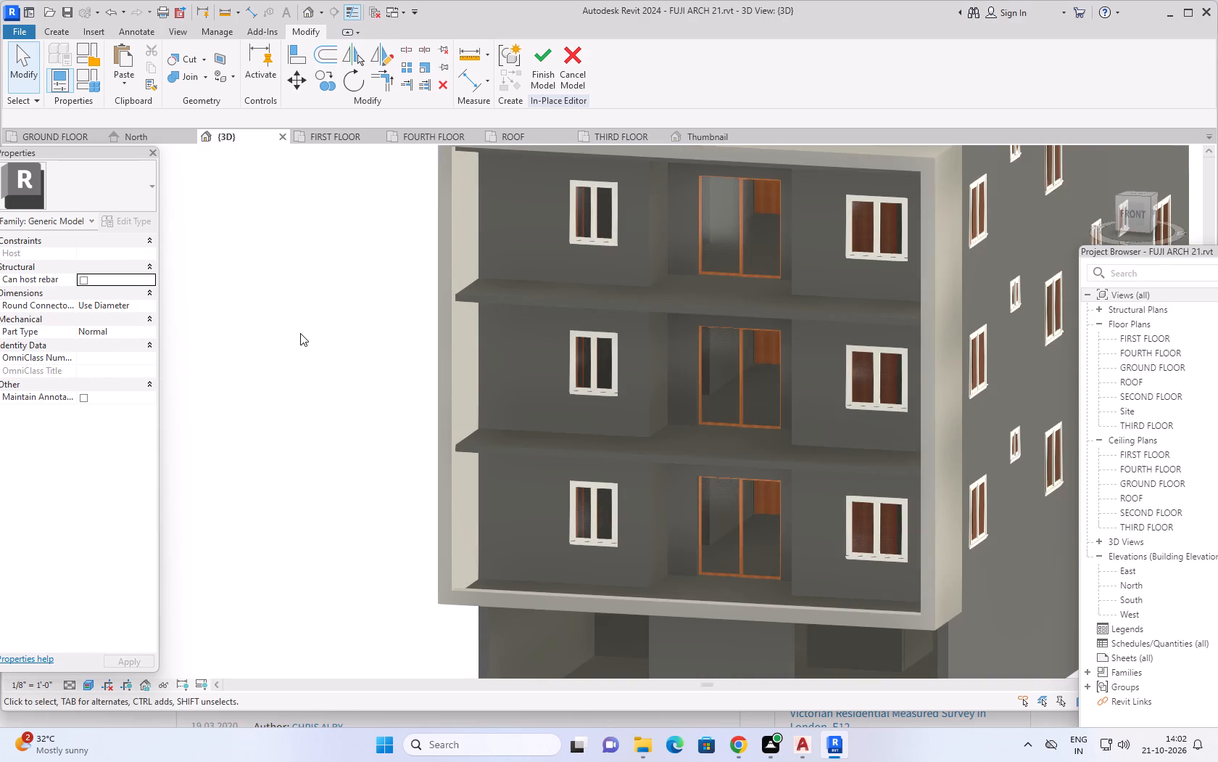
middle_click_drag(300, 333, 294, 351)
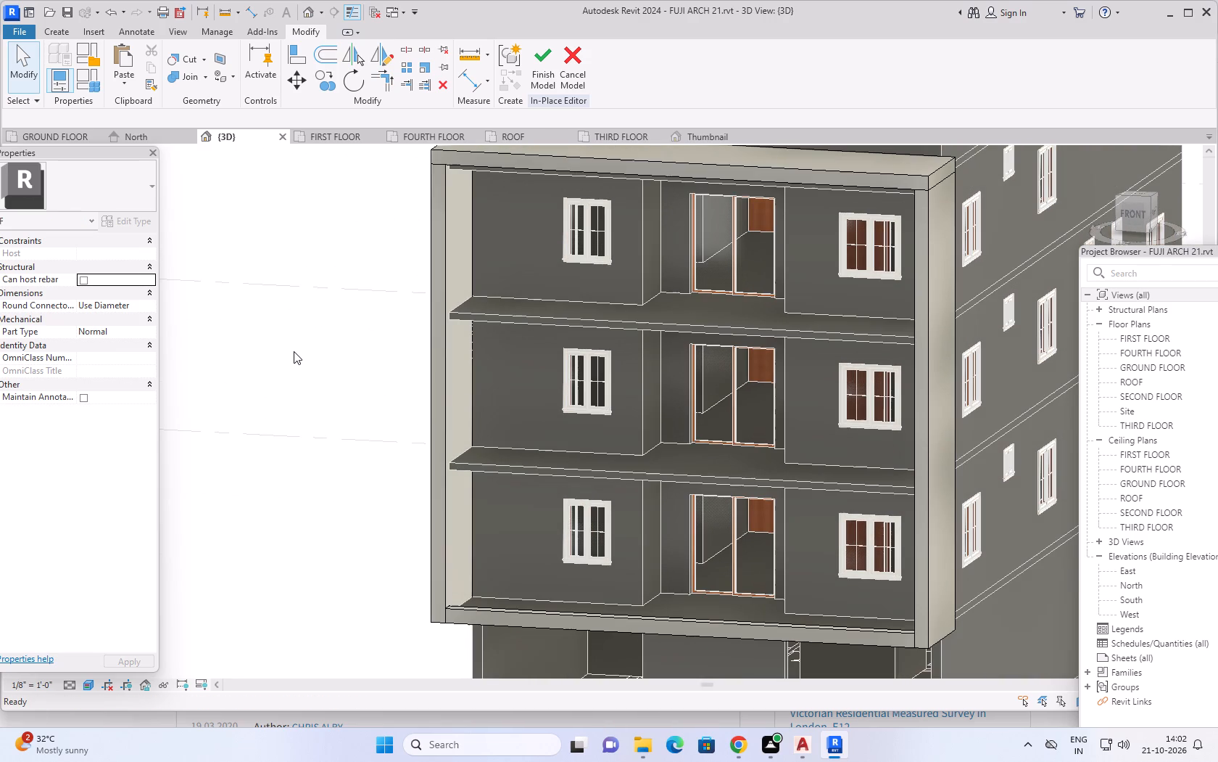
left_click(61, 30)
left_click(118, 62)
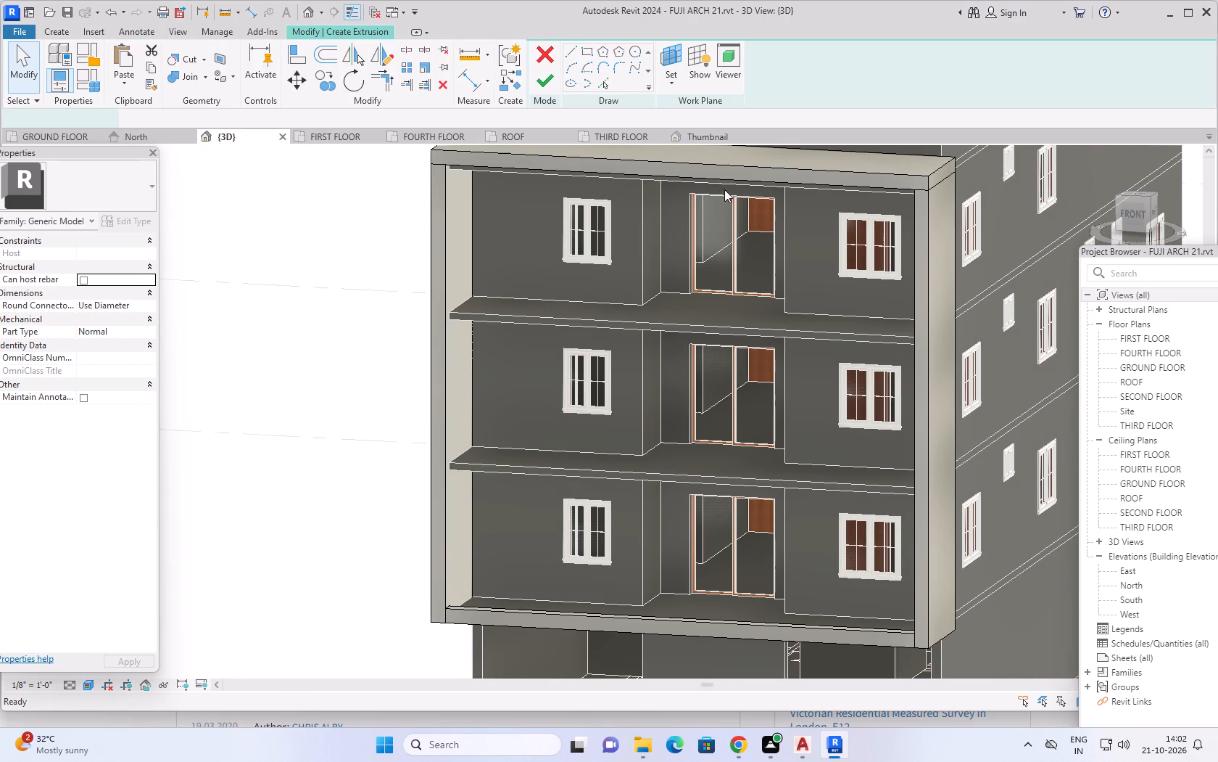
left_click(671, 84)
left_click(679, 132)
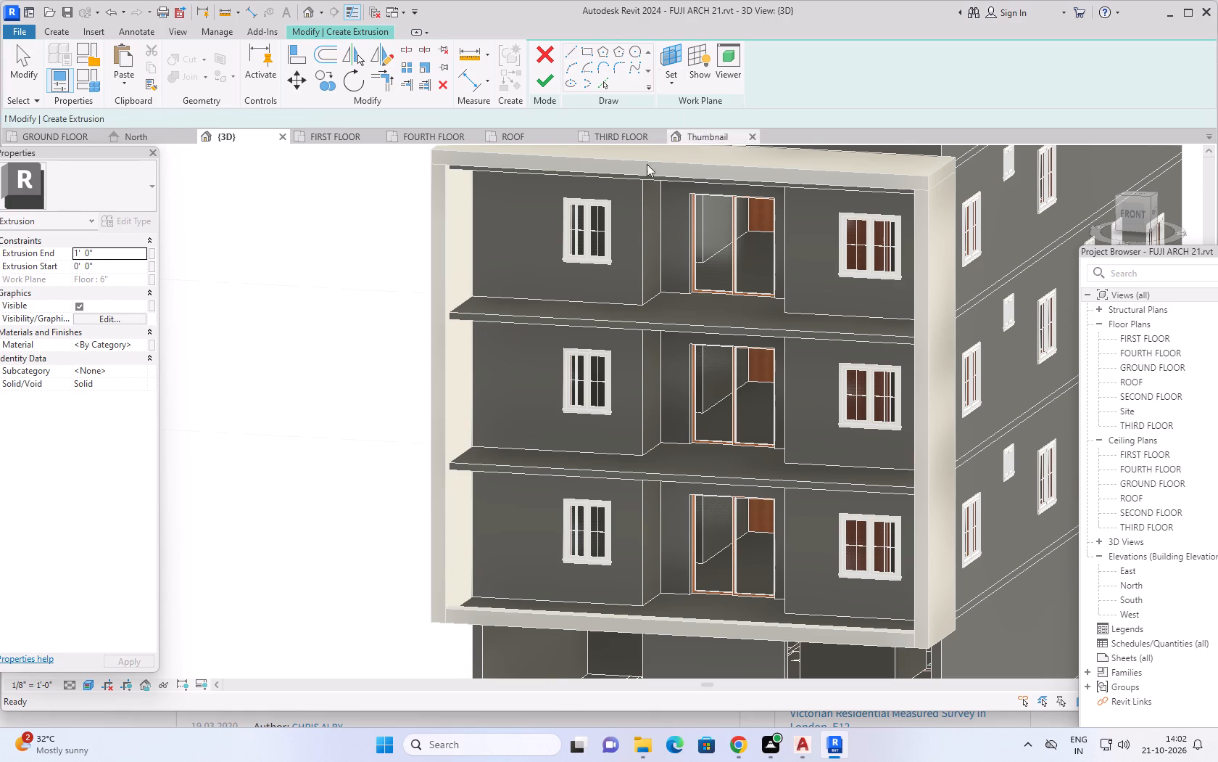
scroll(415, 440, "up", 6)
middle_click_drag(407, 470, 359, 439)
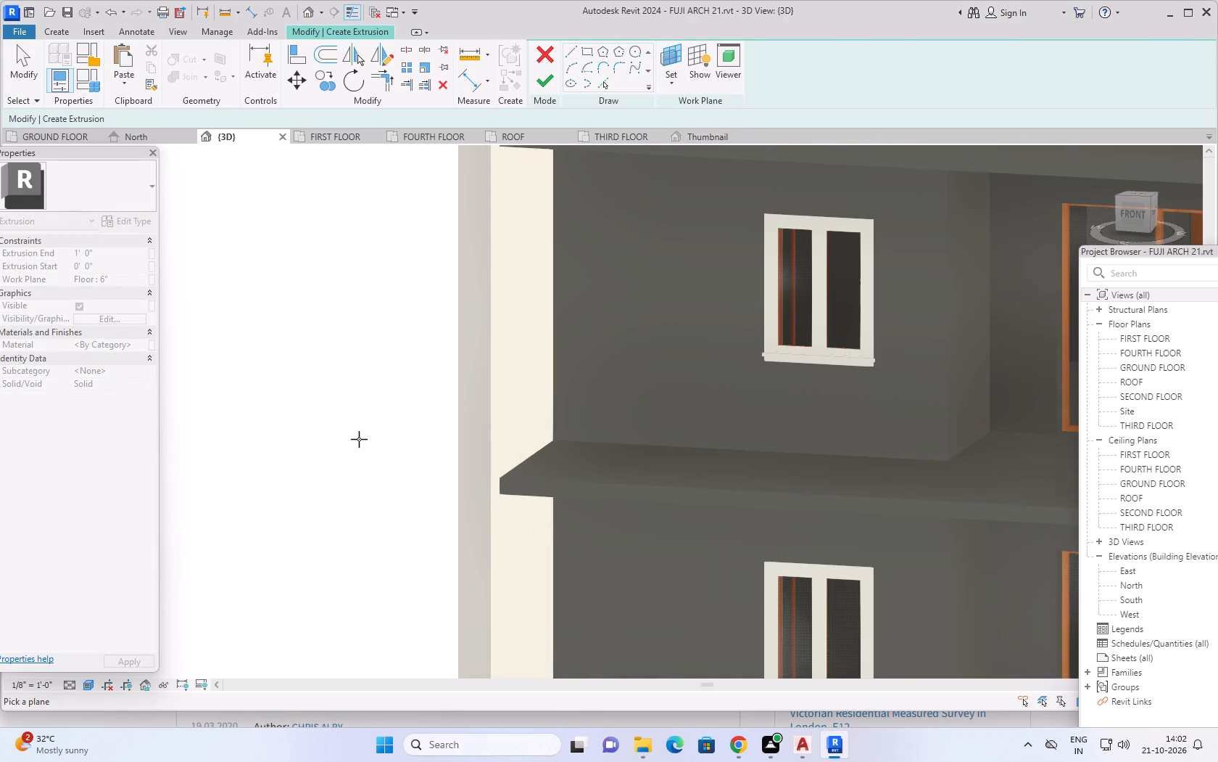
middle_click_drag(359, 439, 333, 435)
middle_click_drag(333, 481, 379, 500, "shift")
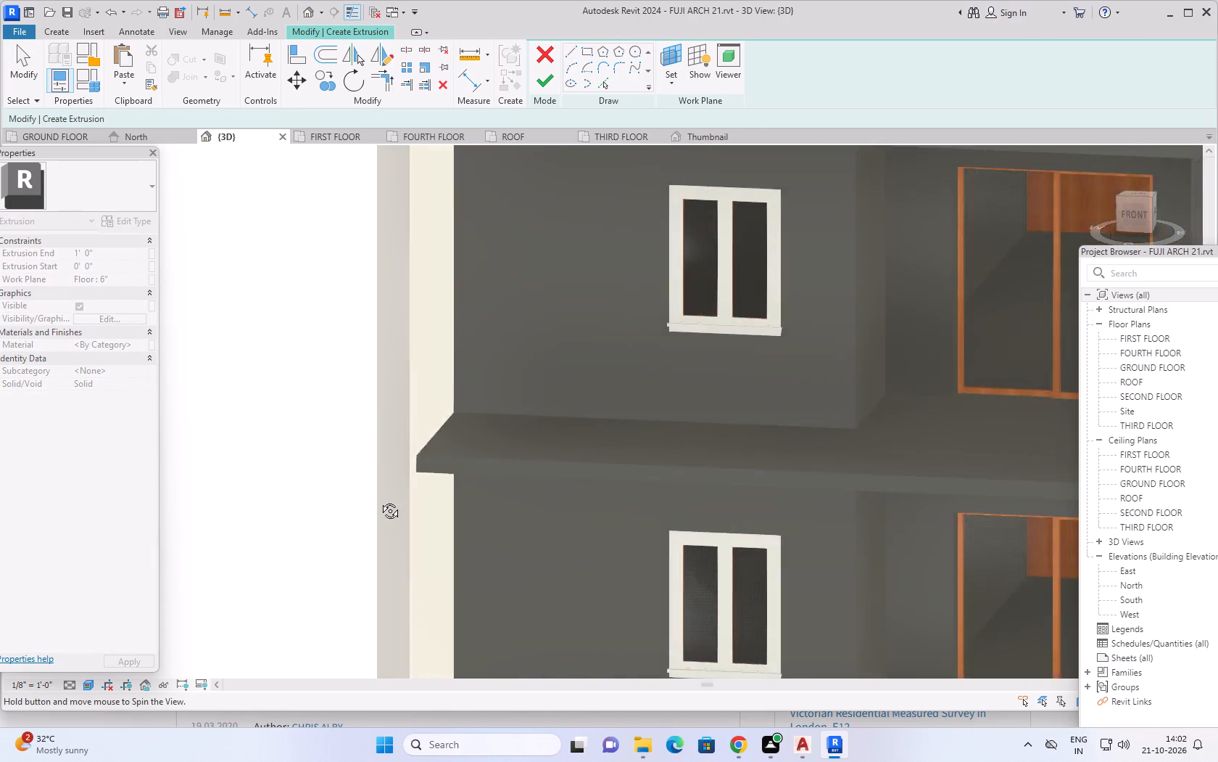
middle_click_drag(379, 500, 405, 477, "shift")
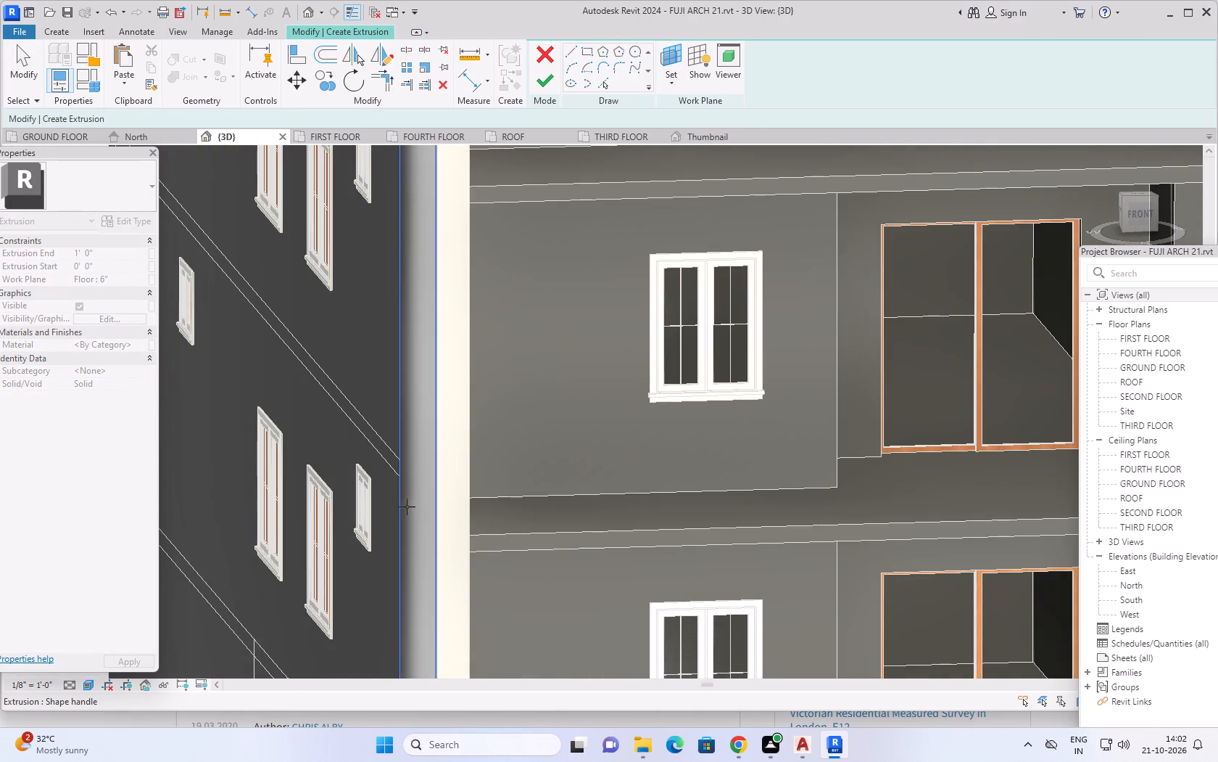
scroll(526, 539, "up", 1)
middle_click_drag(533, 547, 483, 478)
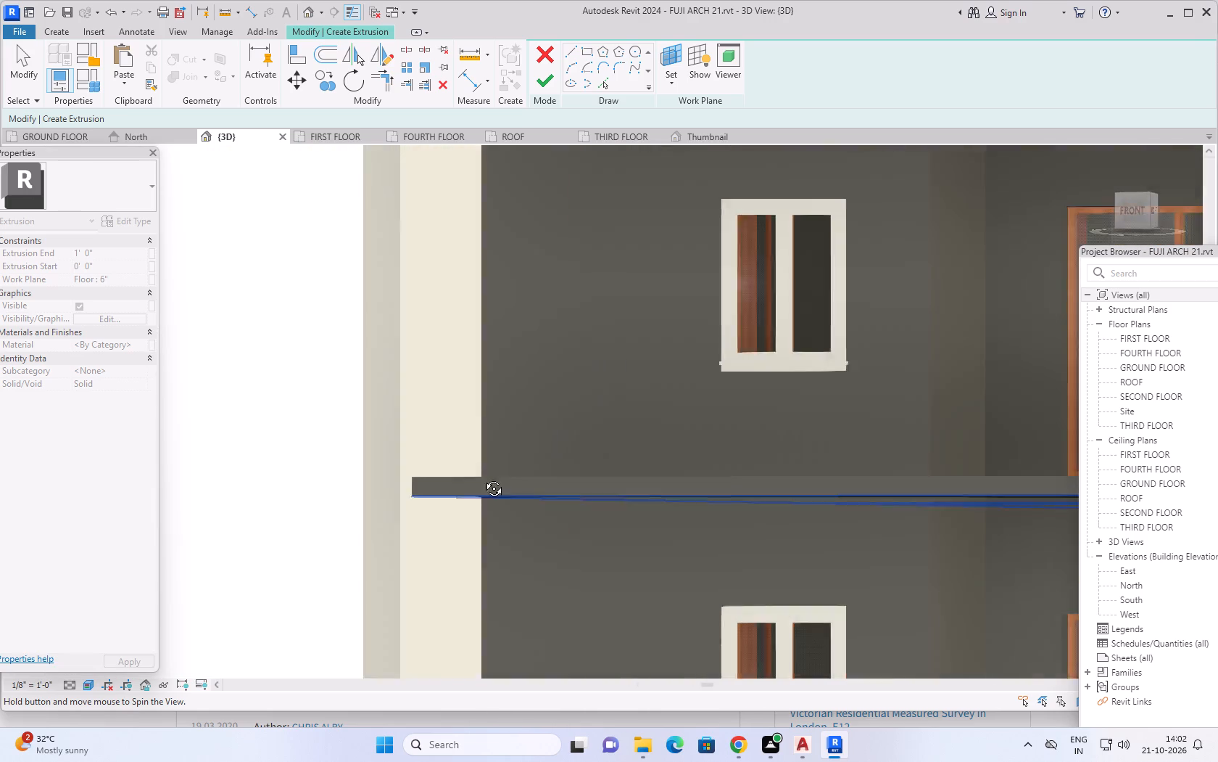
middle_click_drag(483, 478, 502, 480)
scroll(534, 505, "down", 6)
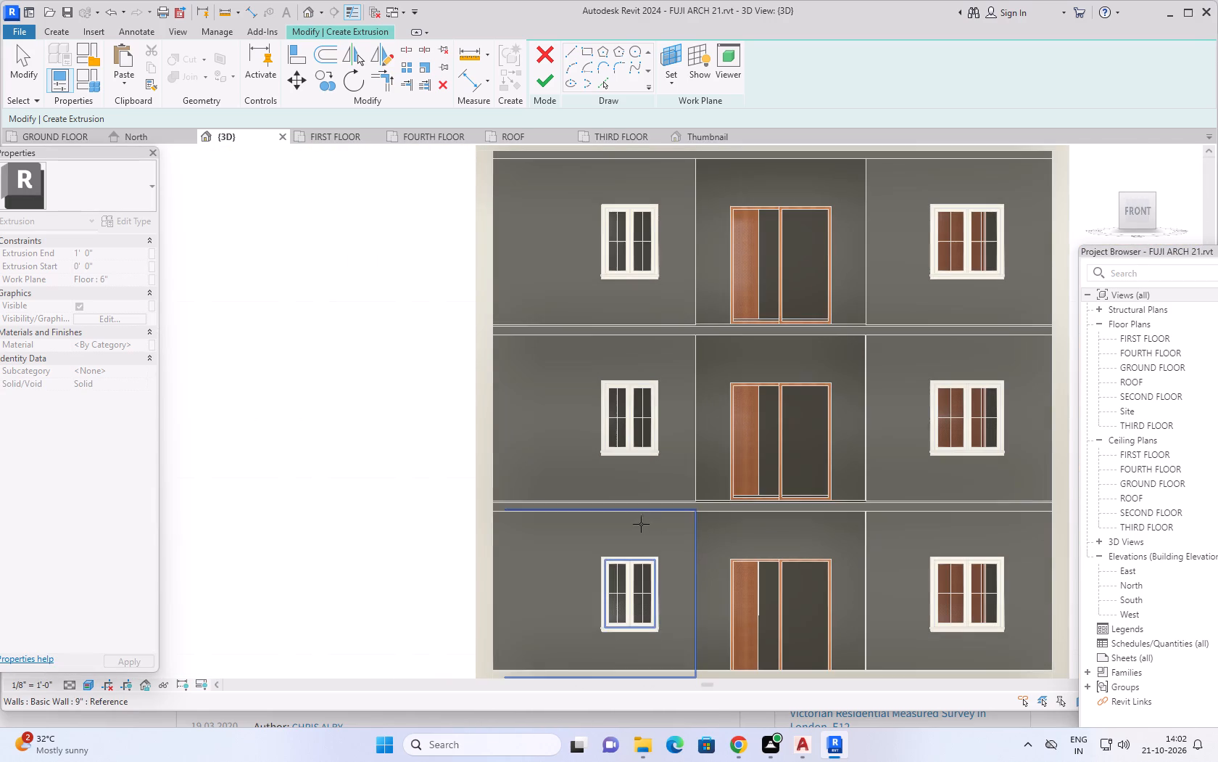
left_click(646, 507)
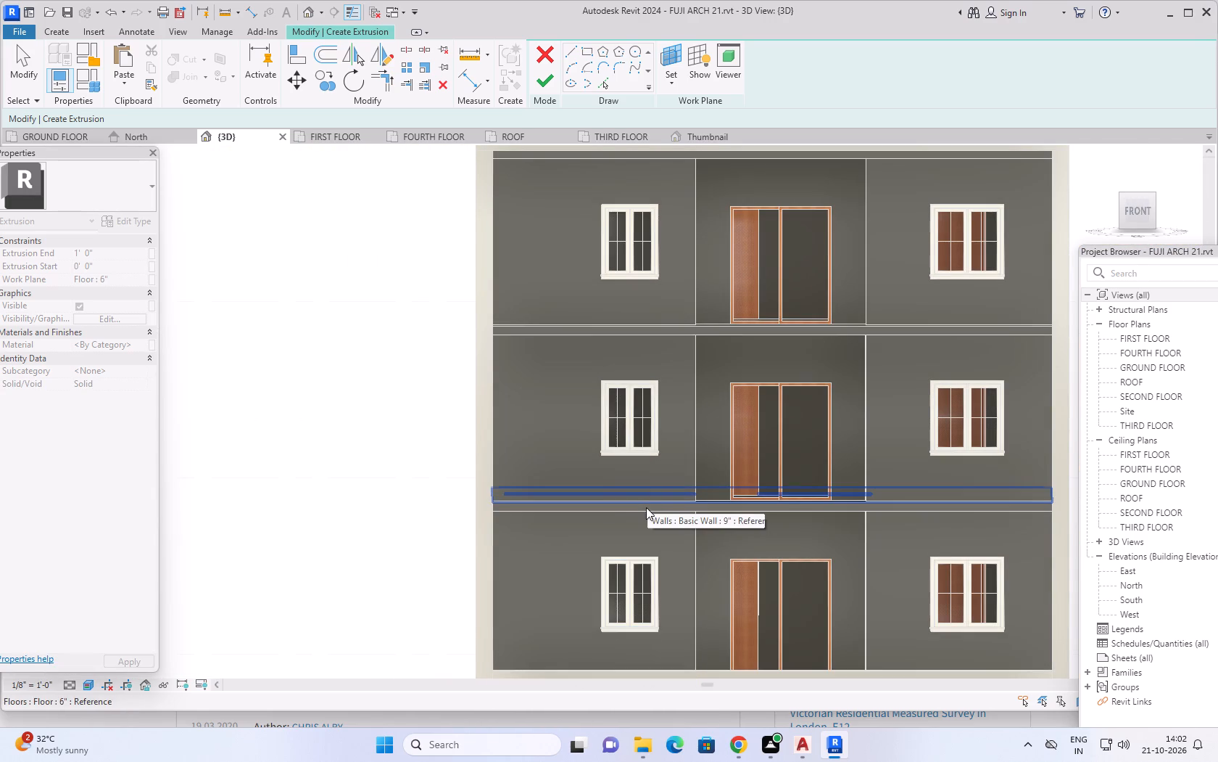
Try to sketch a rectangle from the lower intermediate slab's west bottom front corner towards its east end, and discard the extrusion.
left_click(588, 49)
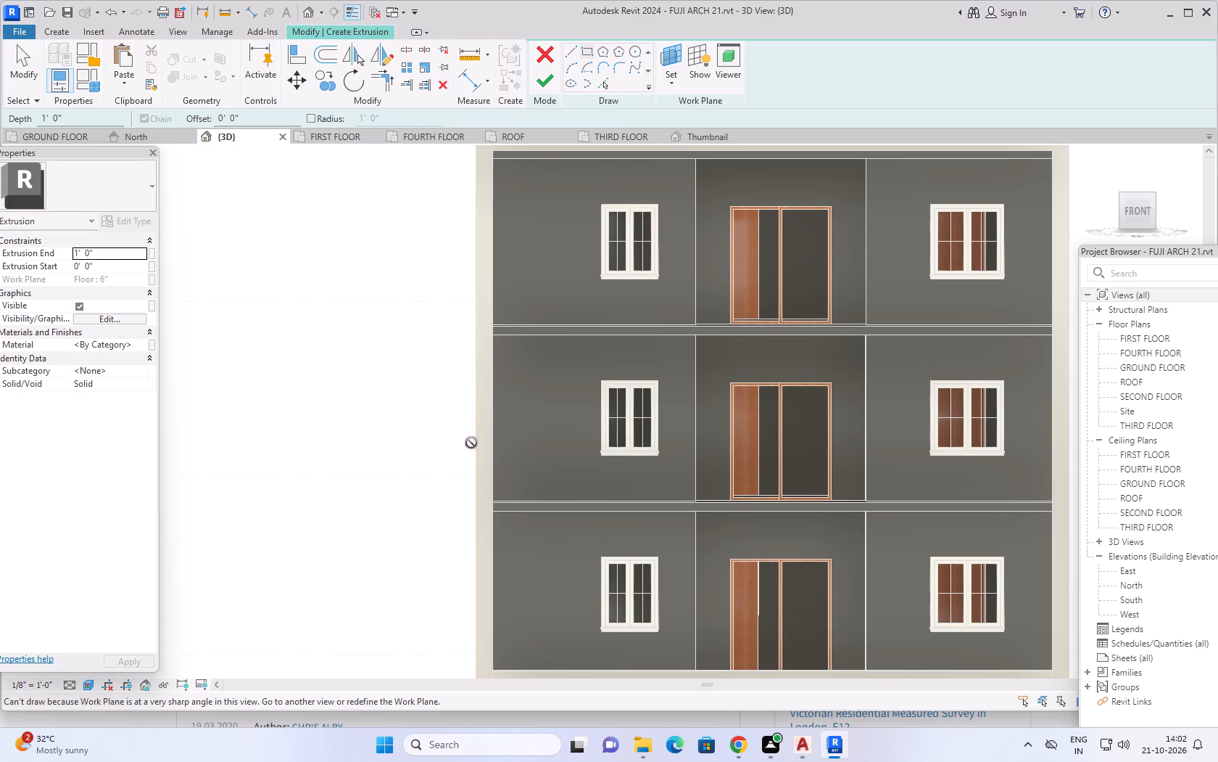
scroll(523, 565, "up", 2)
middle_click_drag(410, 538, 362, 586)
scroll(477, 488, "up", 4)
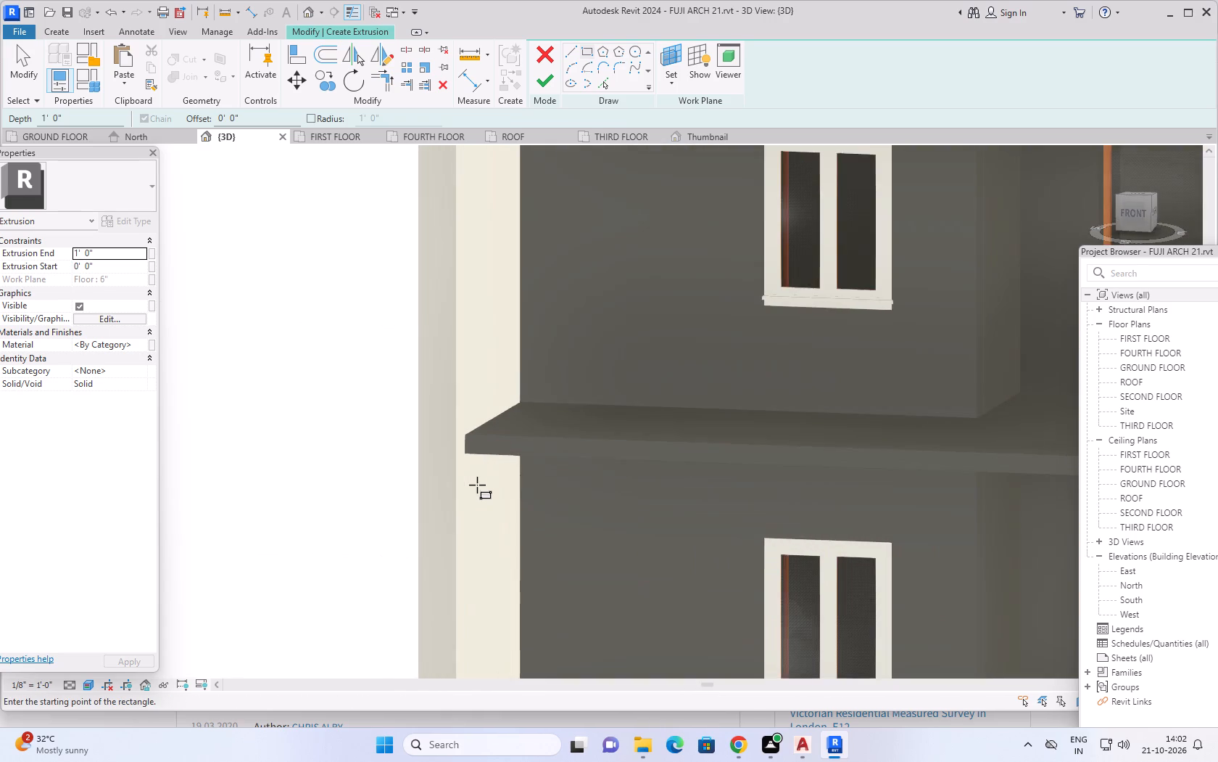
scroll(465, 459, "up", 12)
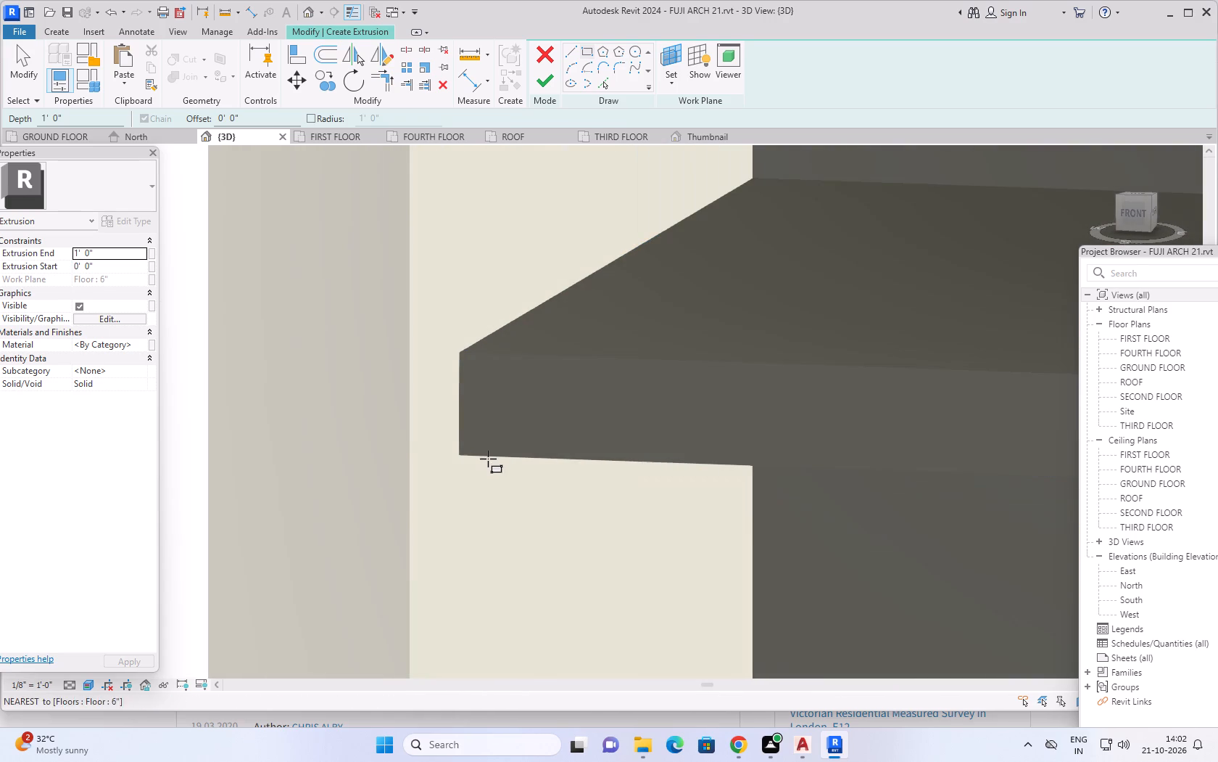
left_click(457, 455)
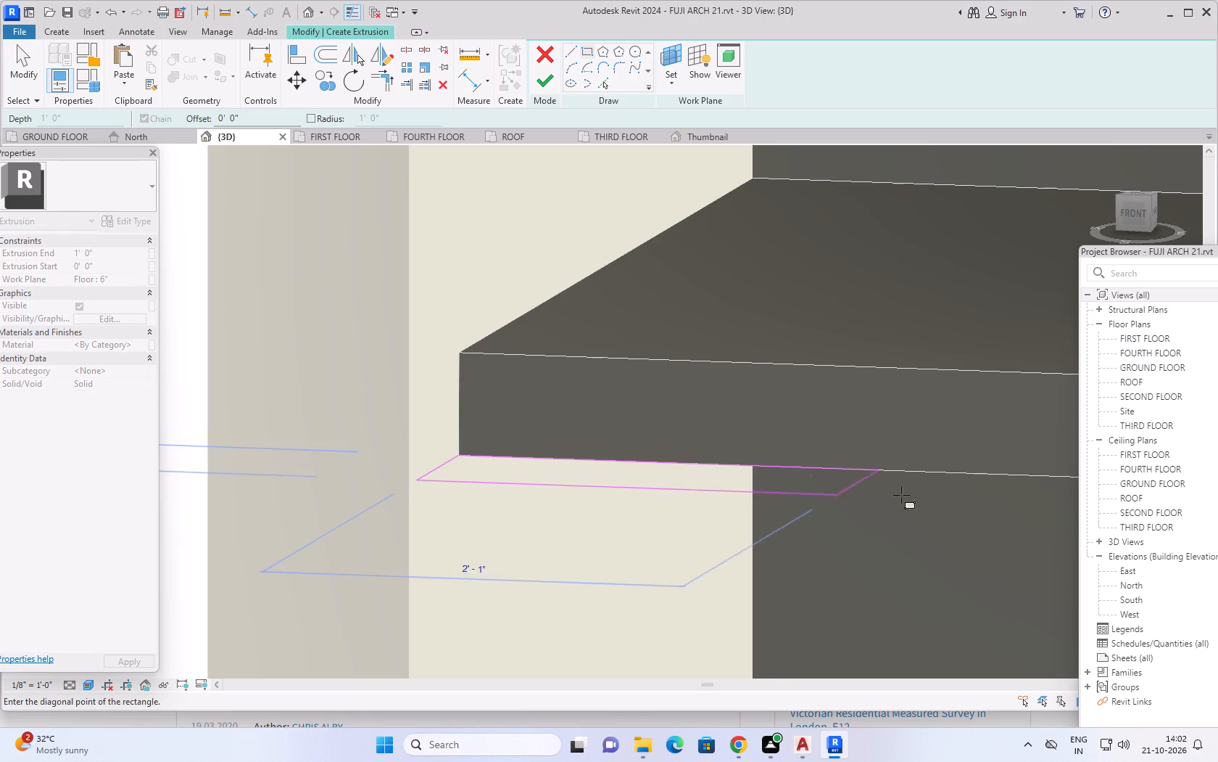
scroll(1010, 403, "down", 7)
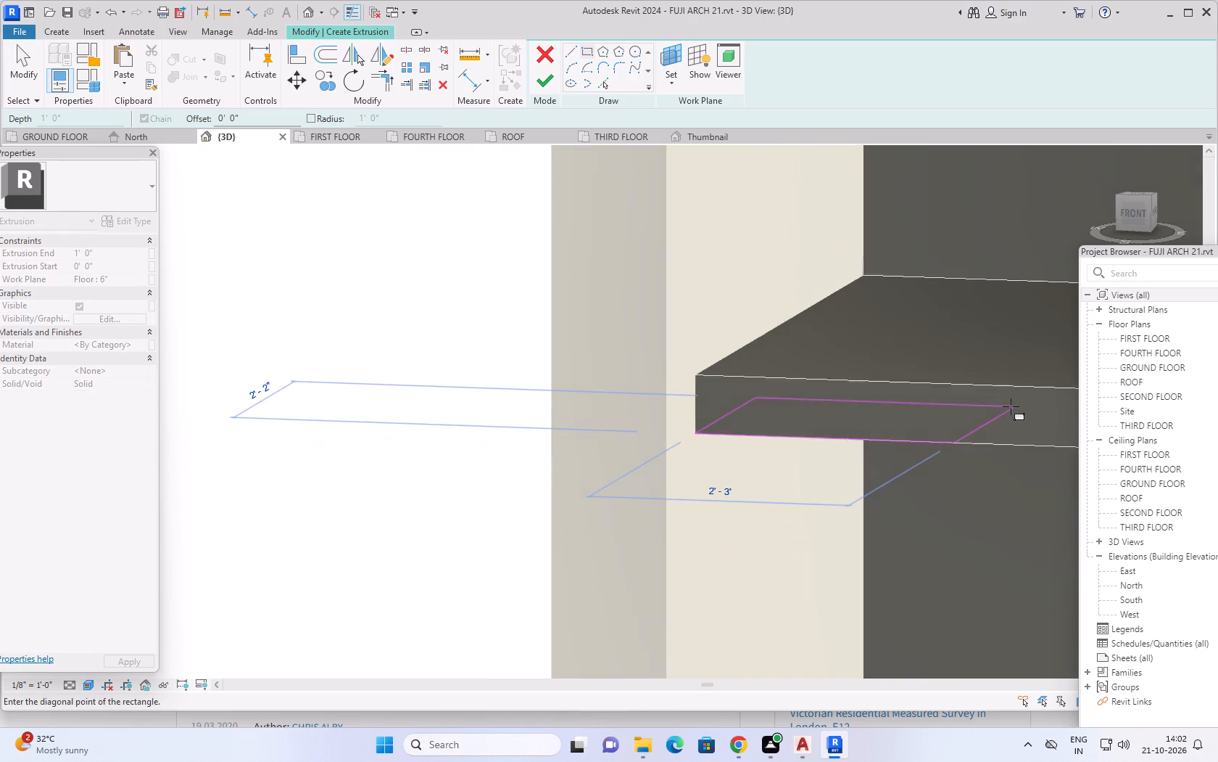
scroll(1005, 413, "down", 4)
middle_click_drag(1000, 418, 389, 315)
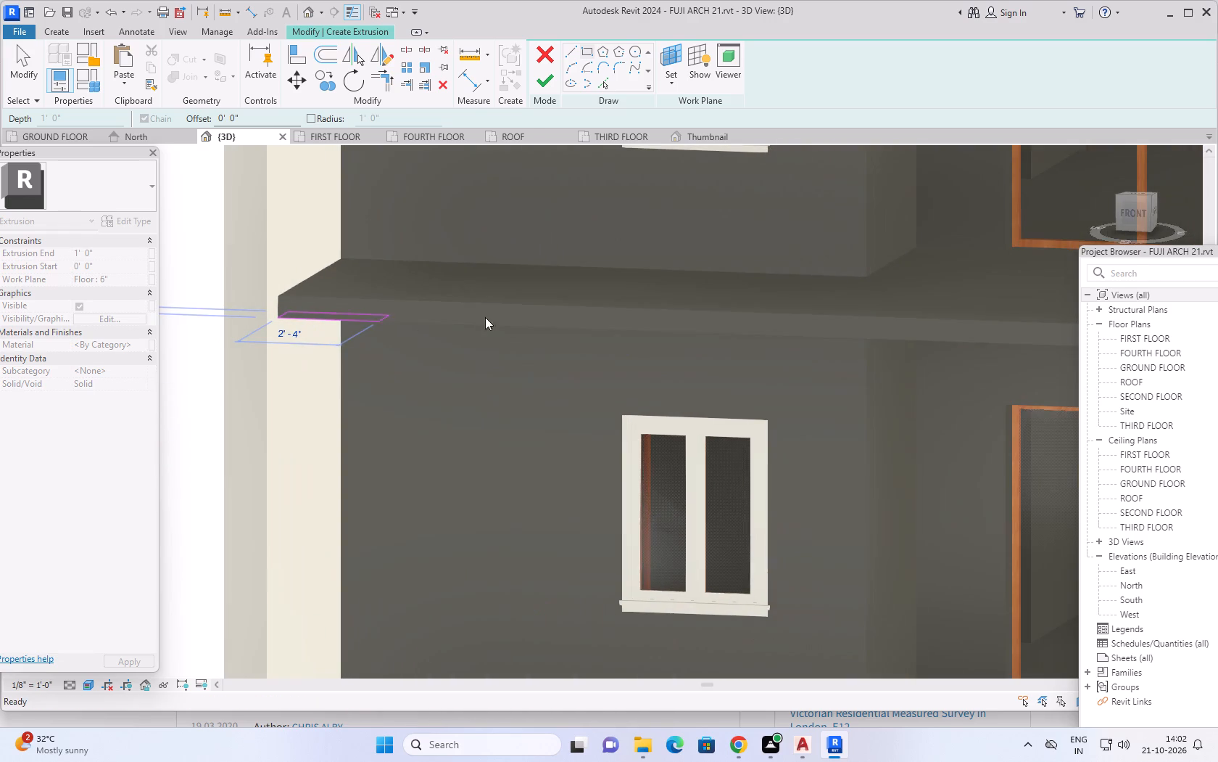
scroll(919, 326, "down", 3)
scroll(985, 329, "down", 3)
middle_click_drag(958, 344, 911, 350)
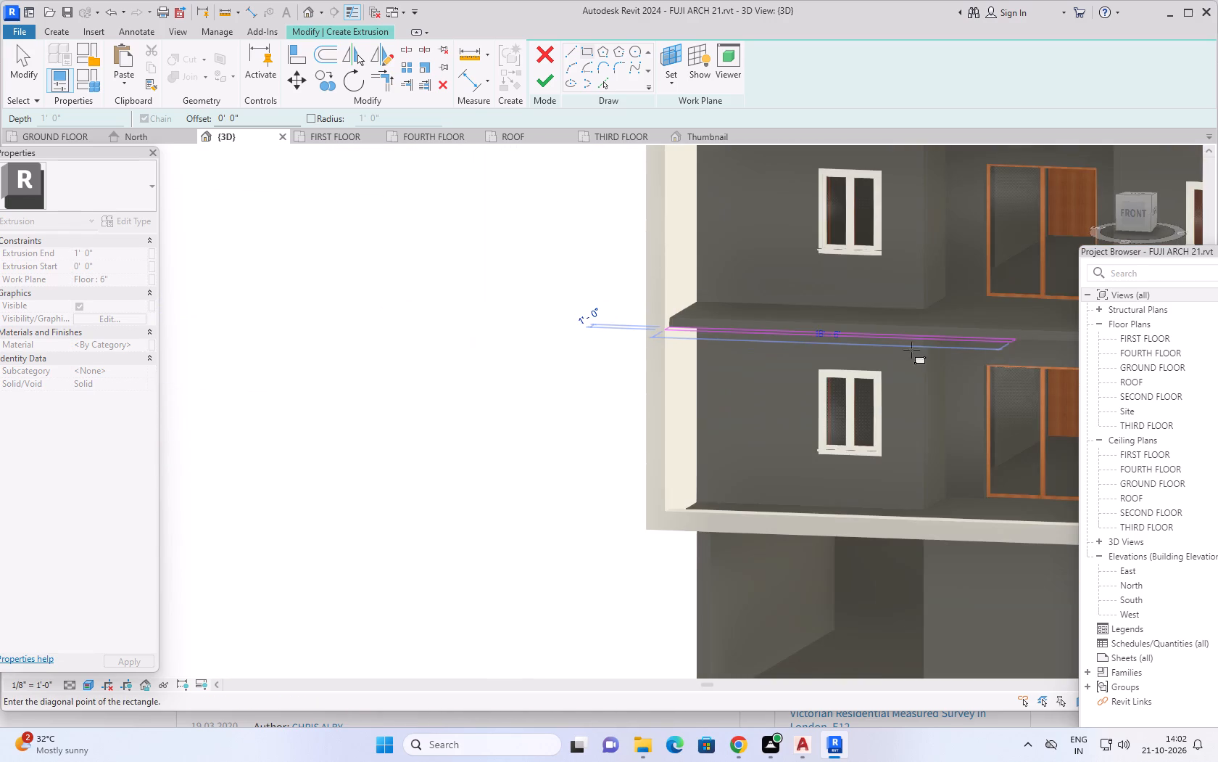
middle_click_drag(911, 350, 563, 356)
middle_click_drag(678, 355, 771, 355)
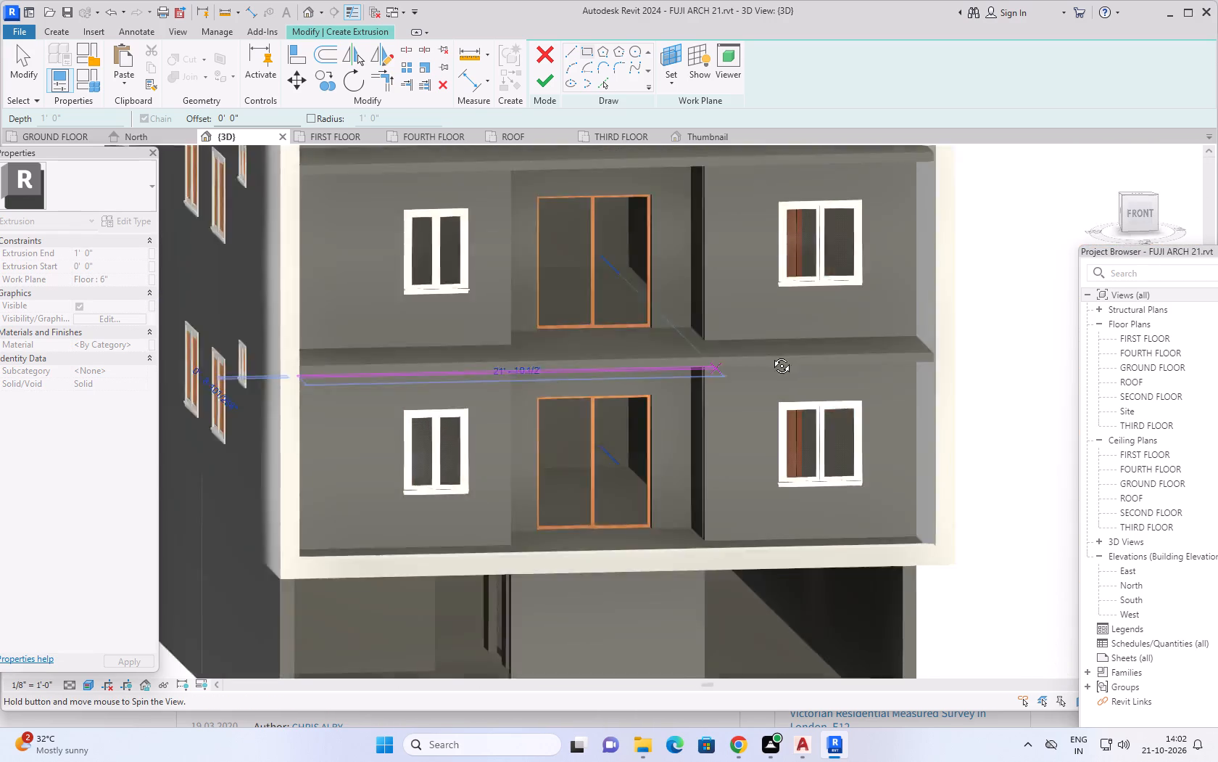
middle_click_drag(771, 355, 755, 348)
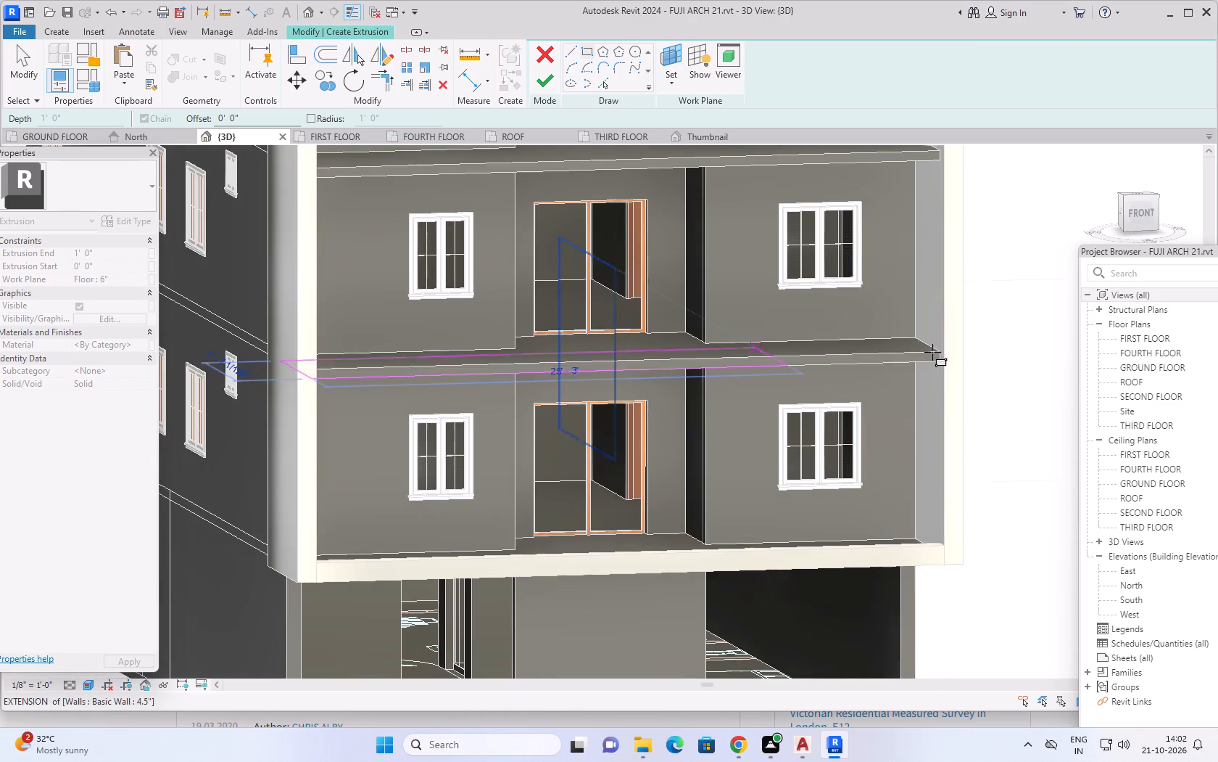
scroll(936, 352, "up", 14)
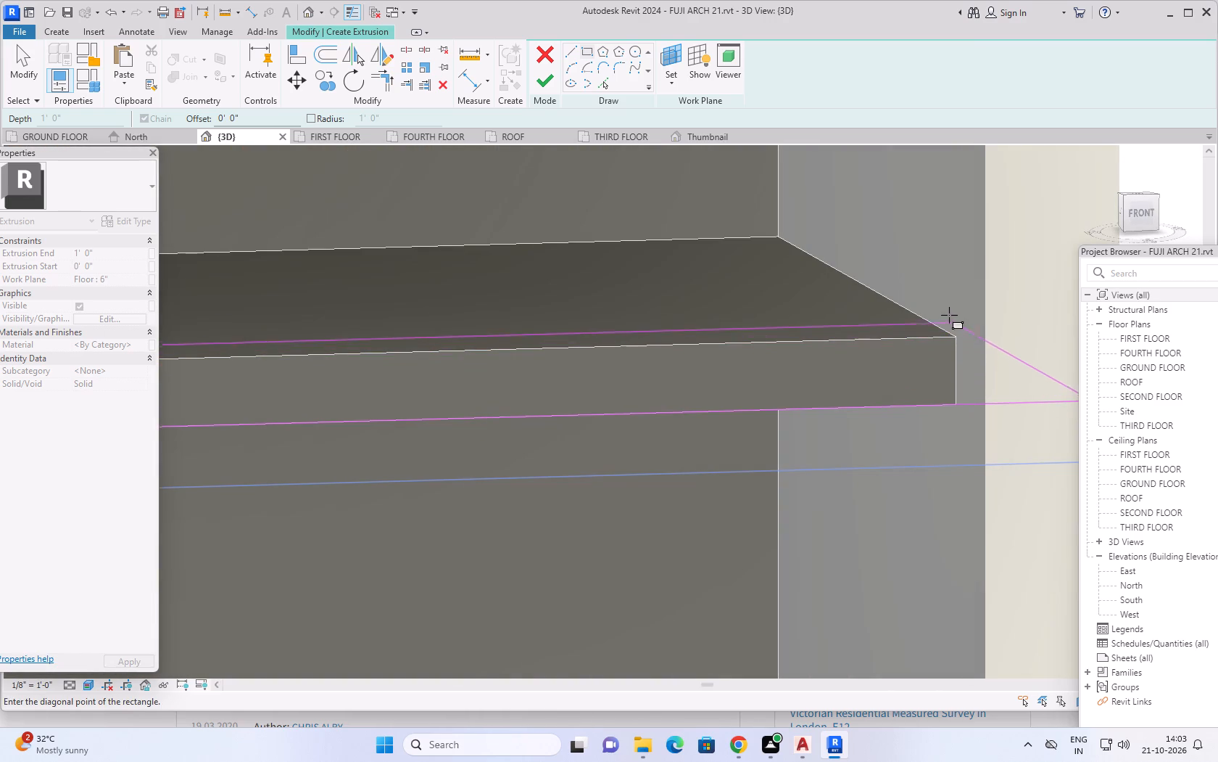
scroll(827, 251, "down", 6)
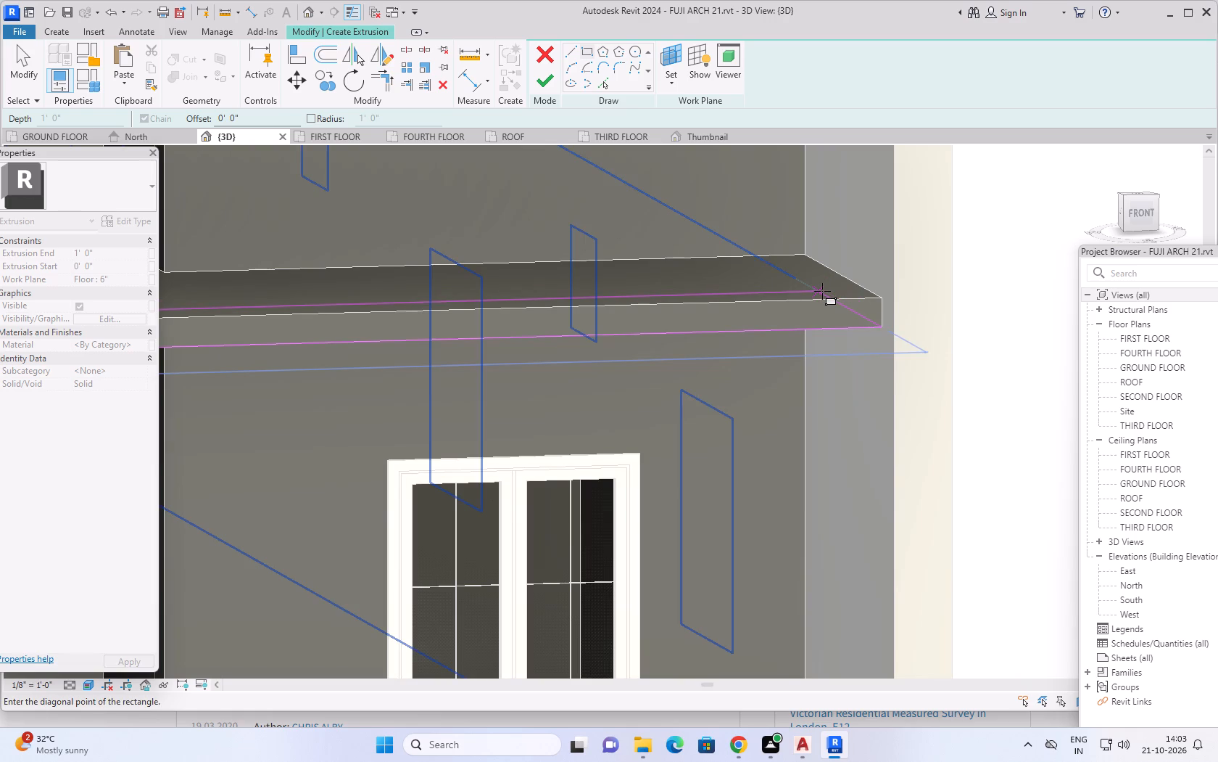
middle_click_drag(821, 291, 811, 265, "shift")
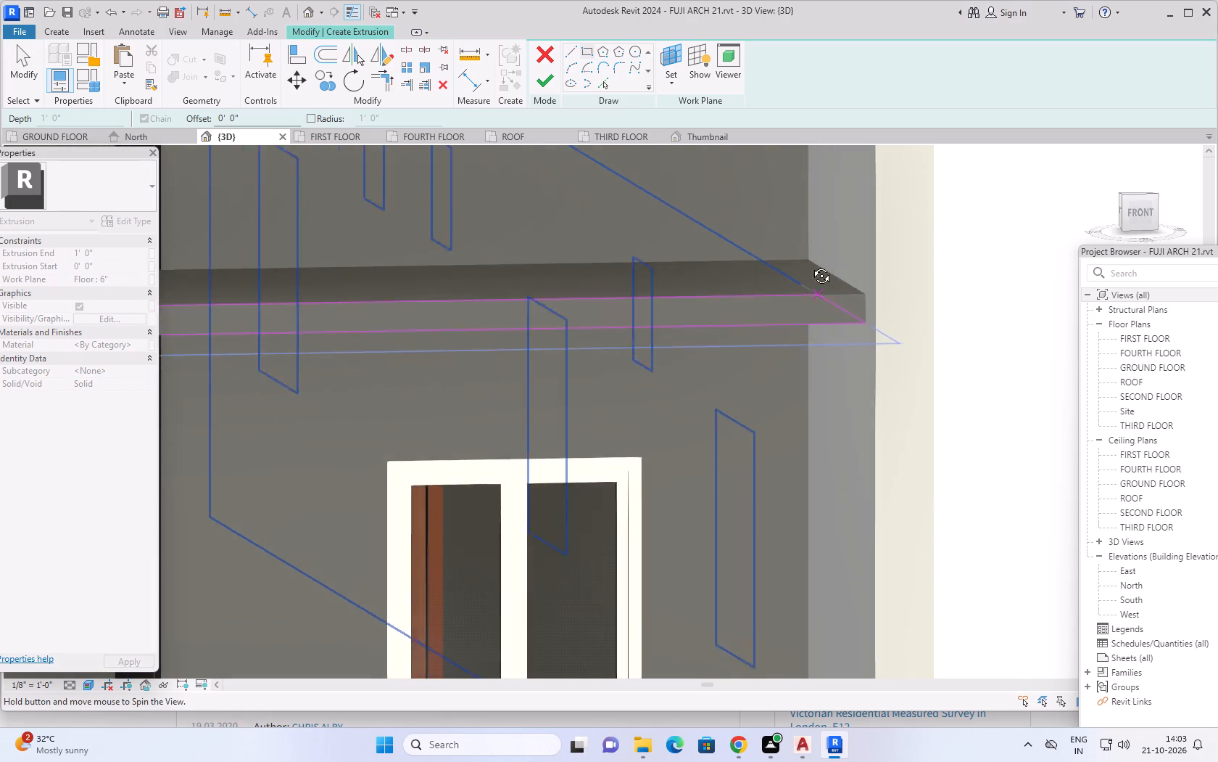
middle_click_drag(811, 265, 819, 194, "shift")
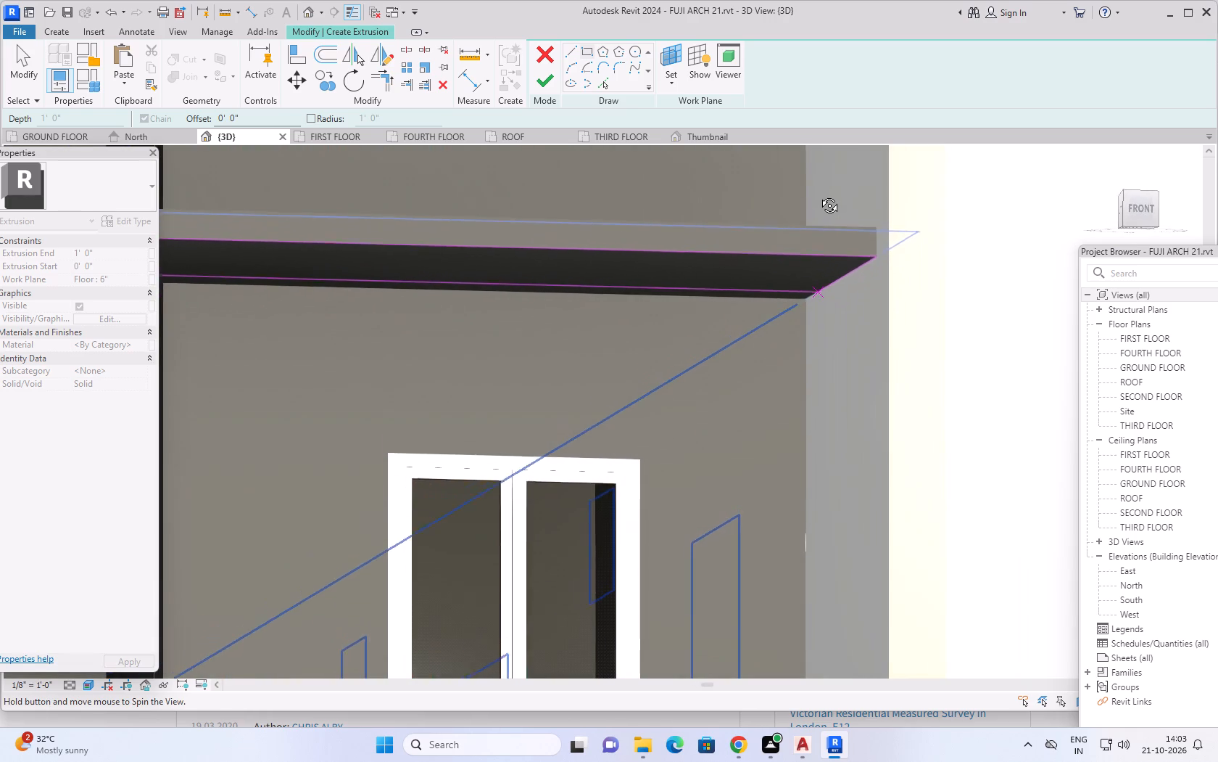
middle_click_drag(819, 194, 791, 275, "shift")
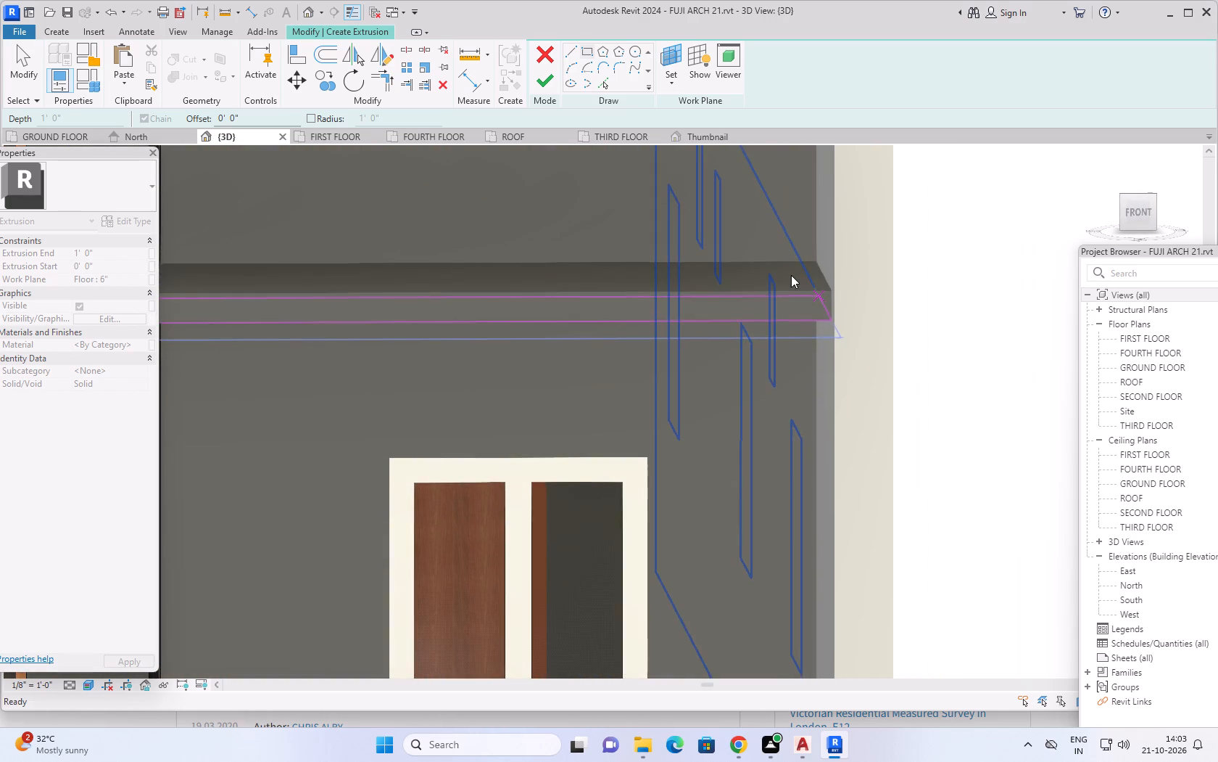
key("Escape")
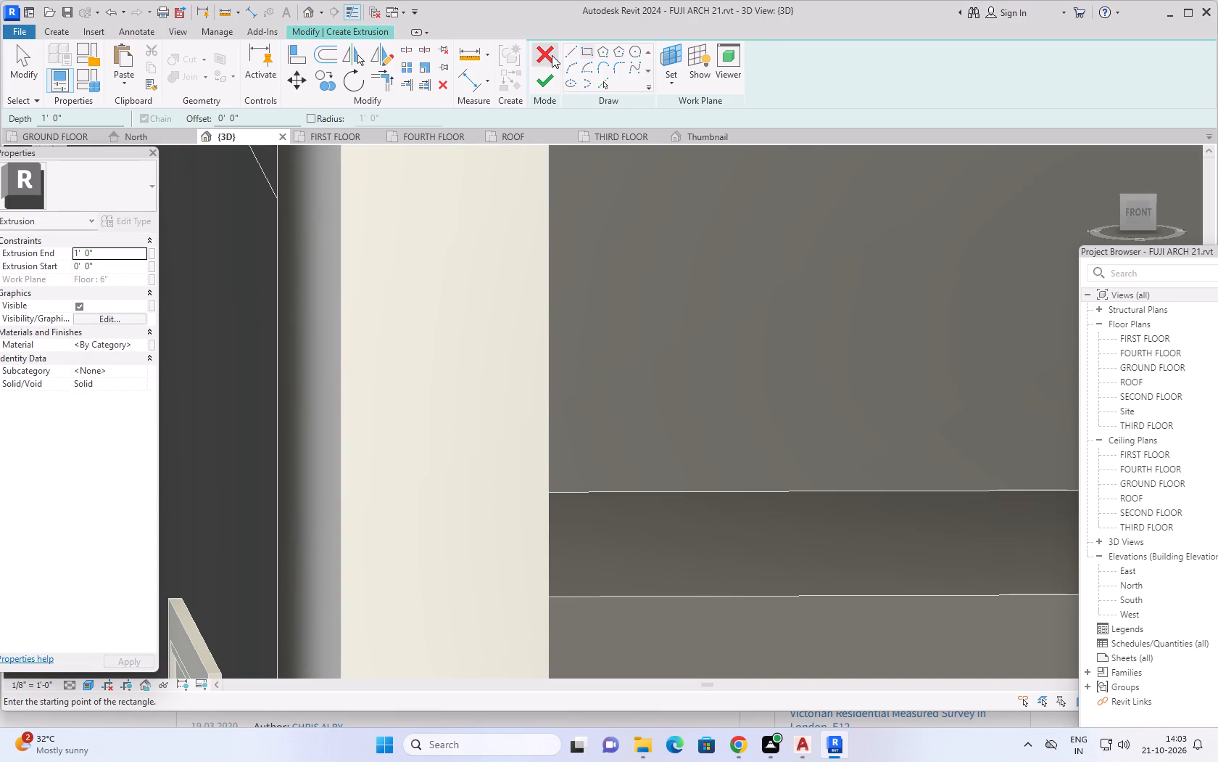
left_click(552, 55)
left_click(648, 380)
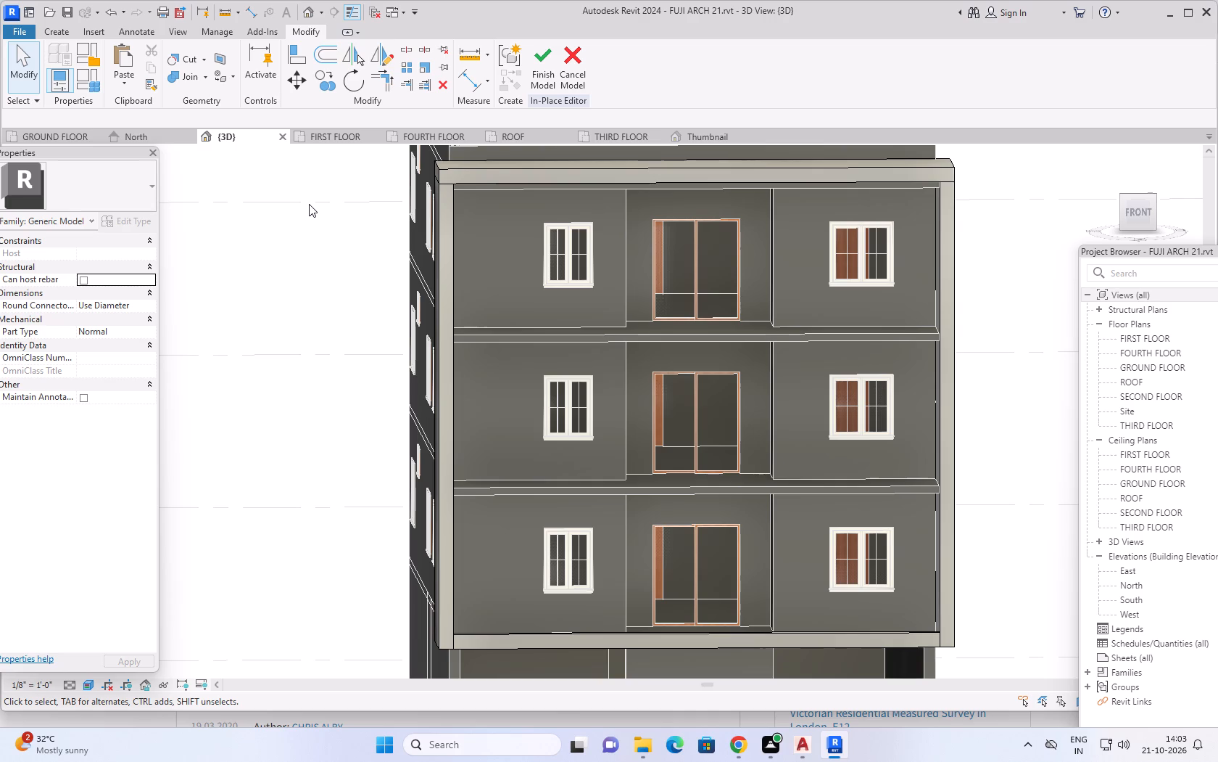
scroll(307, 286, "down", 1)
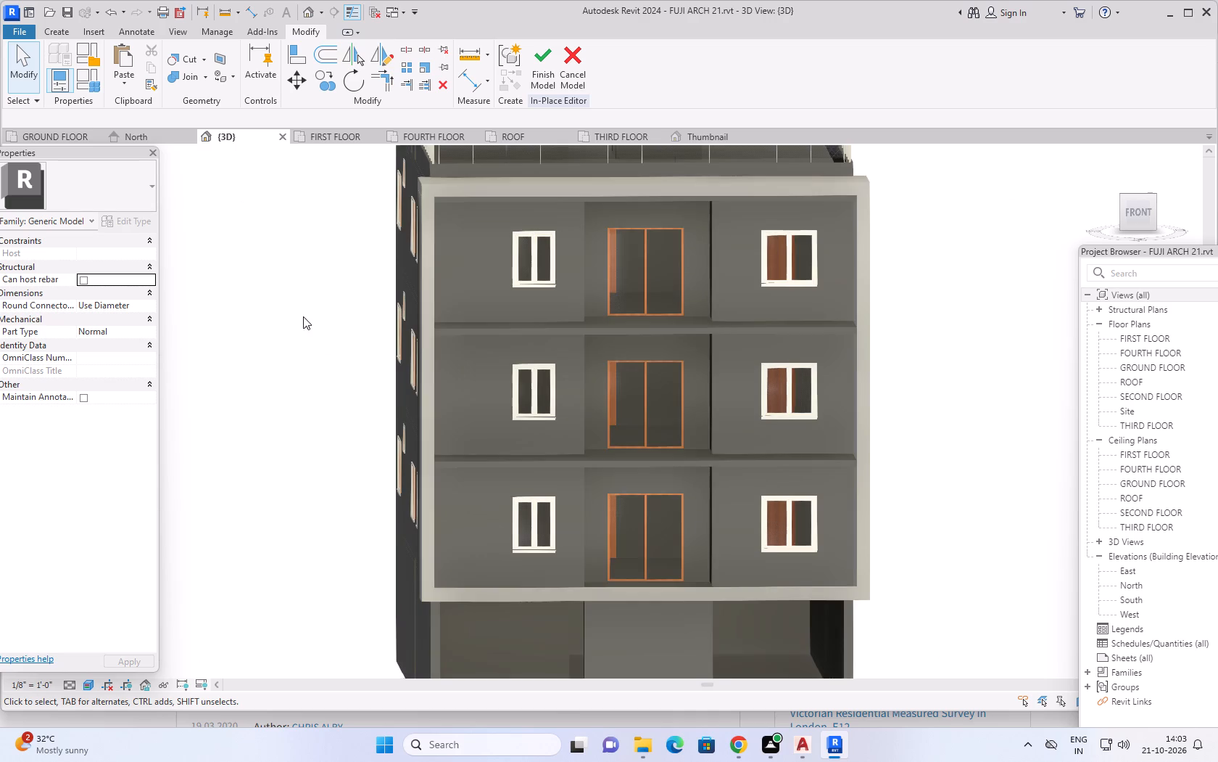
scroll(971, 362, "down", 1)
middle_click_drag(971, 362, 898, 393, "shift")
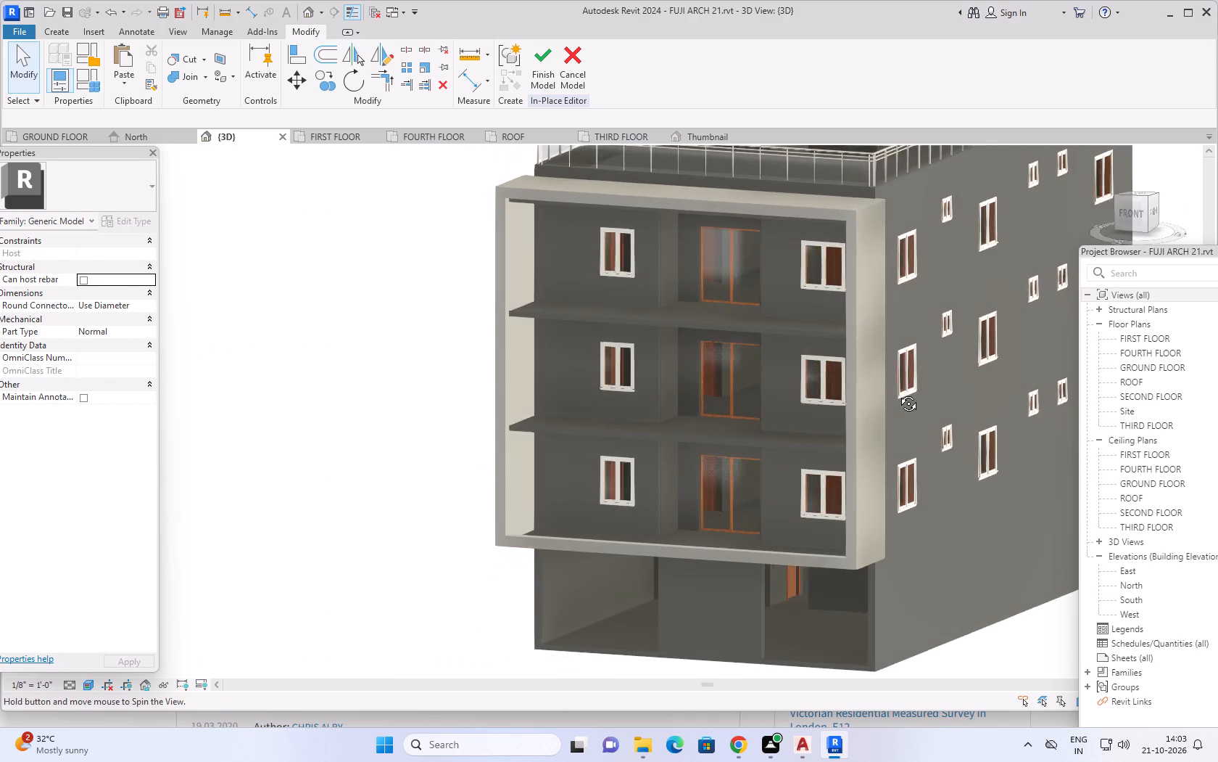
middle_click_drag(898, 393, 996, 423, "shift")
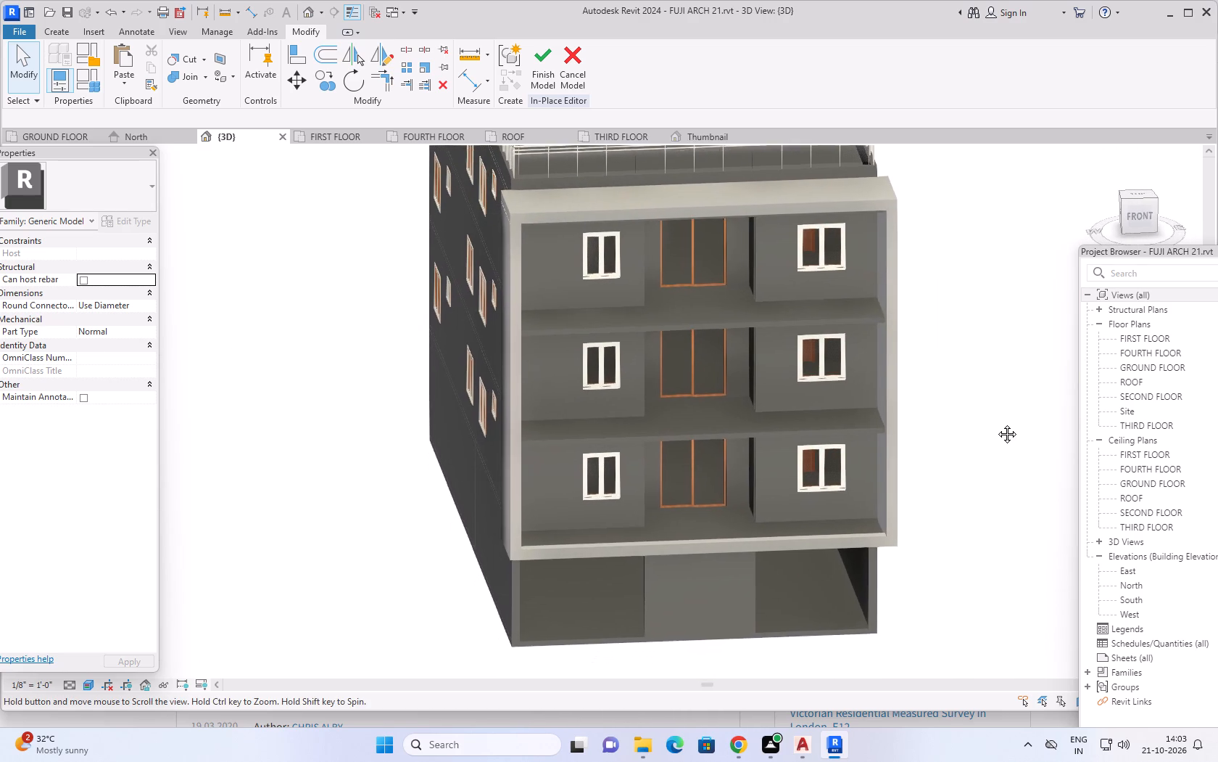
Start a new extrusion and set its work plane to the front face of the lower intermediate slab.
middle_click_drag(996, 423, 999, 421, "shift")
middle_click_drag(998, 384, 913, 454)
middle_click_drag(908, 451, 922, 419)
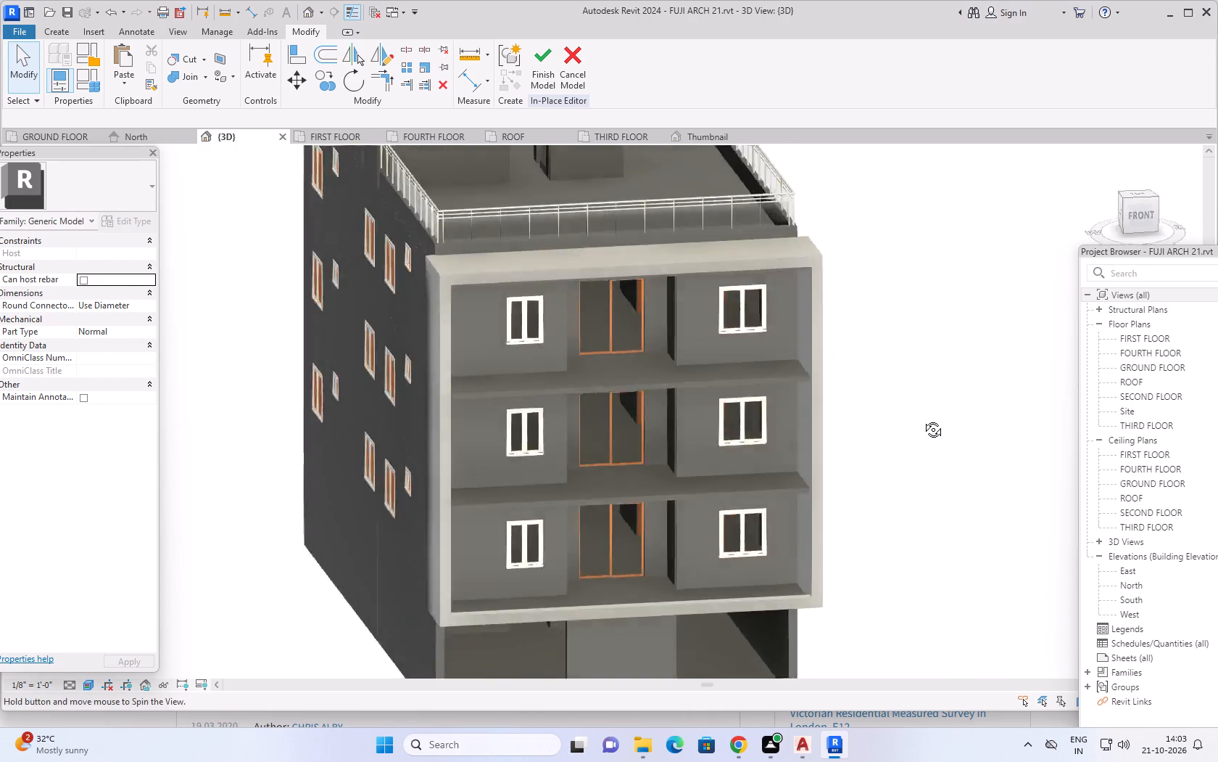
middle_click_drag(922, 419, 927, 370)
middle_click_drag(930, 362, 937, 404)
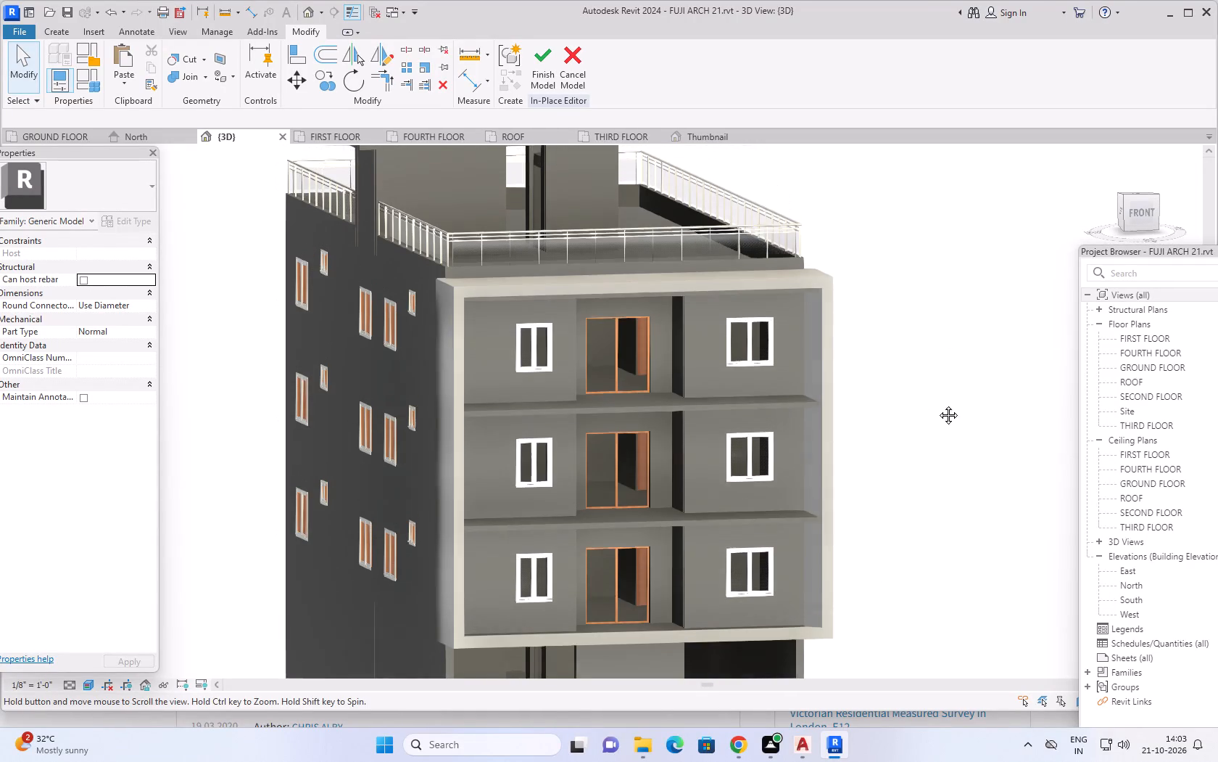
middle_click_drag(937, 404, 937, 406)
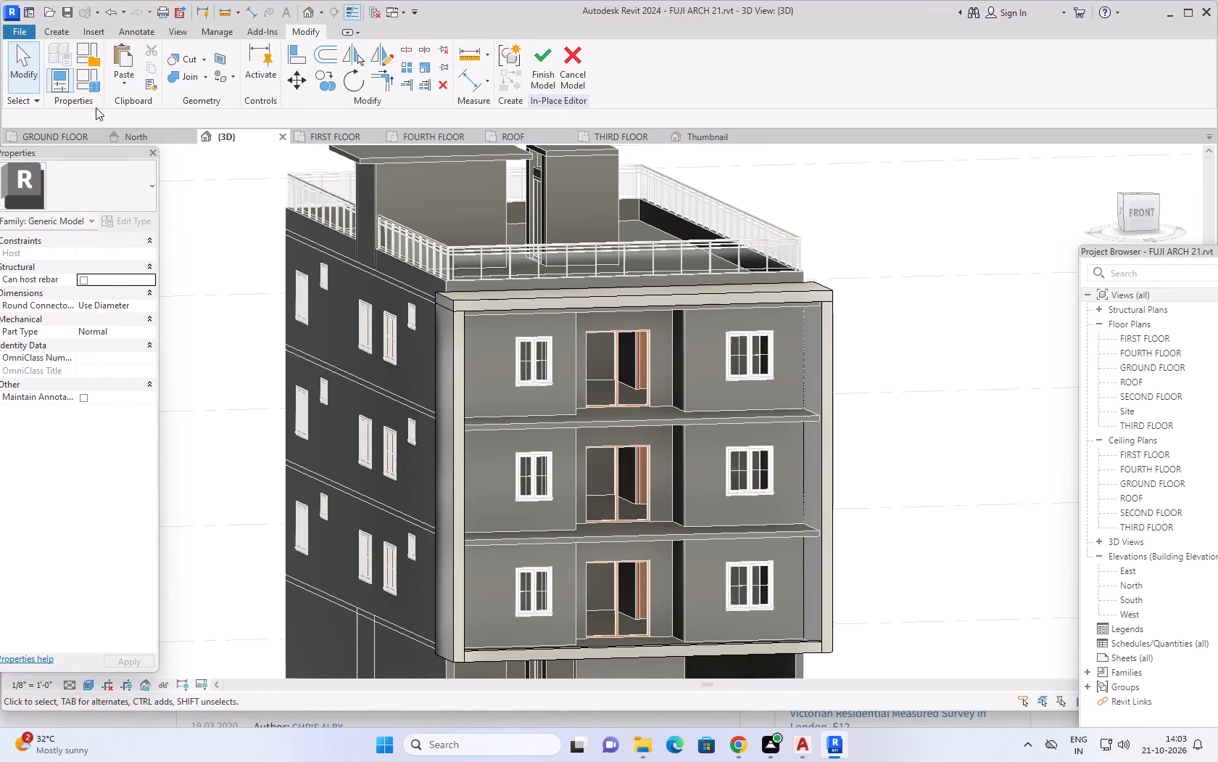
left_click(63, 33)
left_click(118, 52)
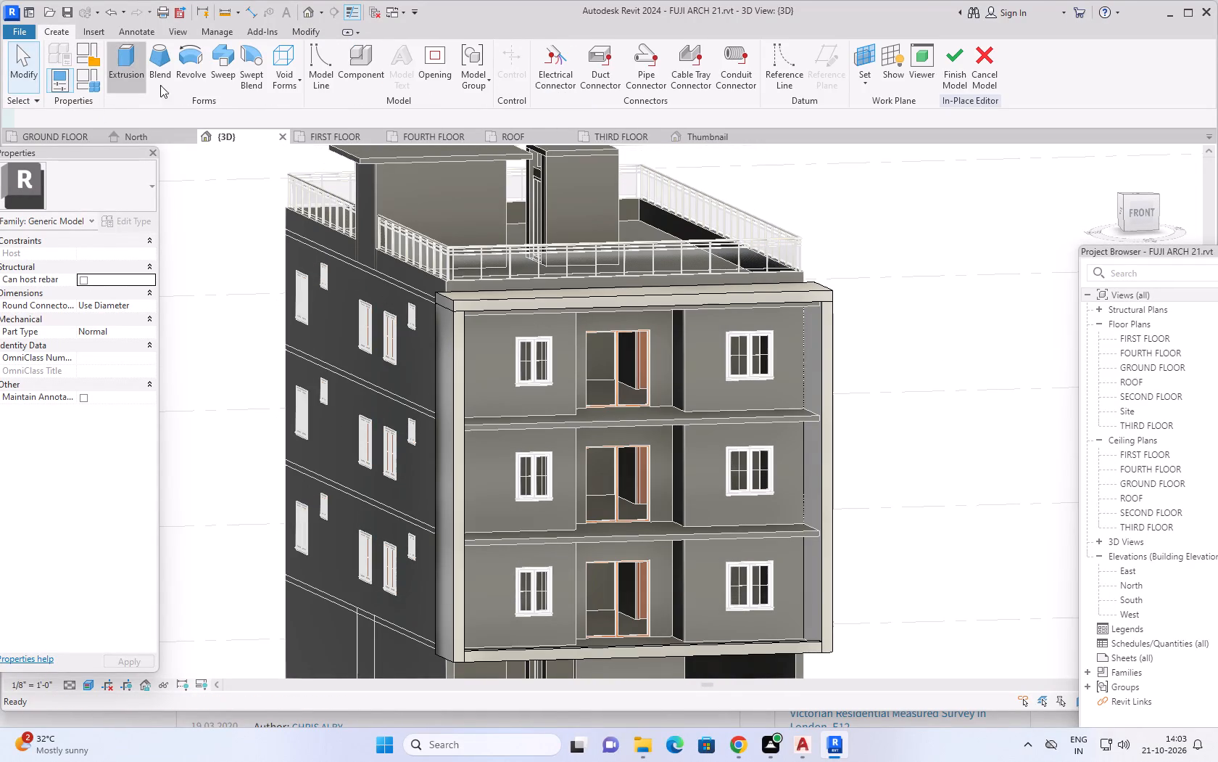
left_click(672, 81)
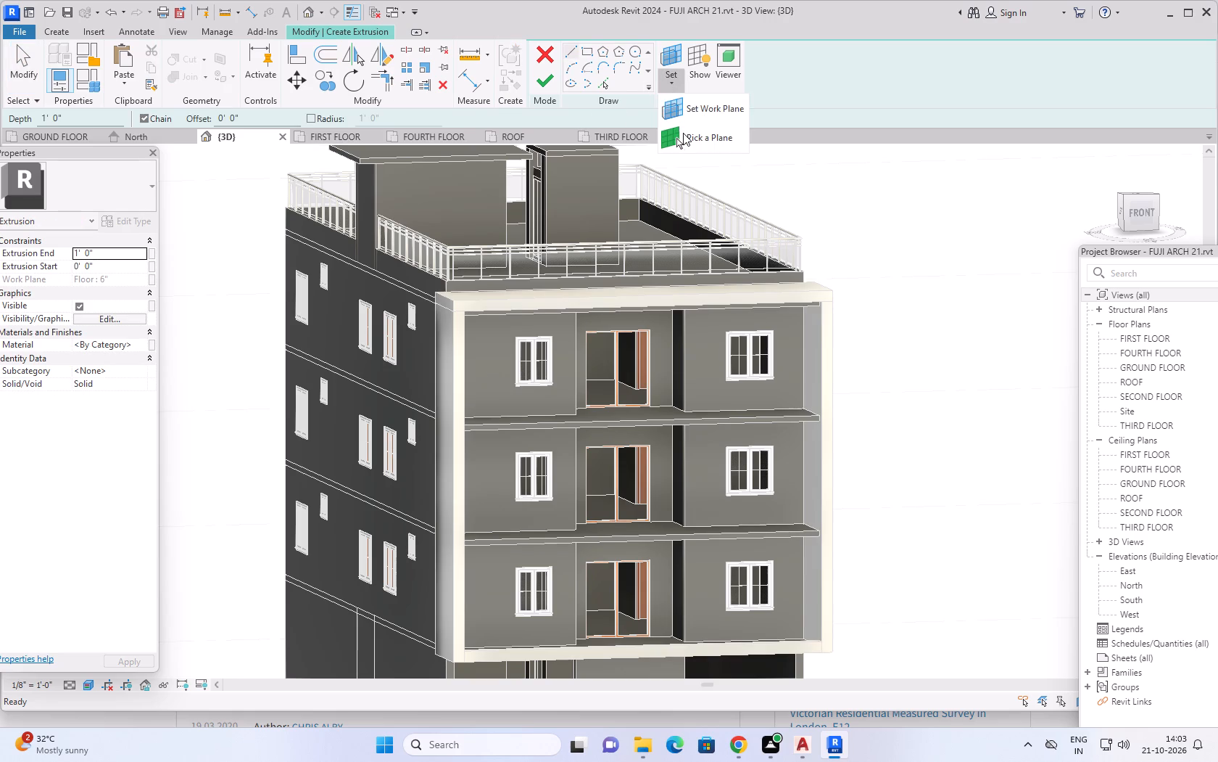
left_click(683, 133)
scroll(522, 598, "up", 10)
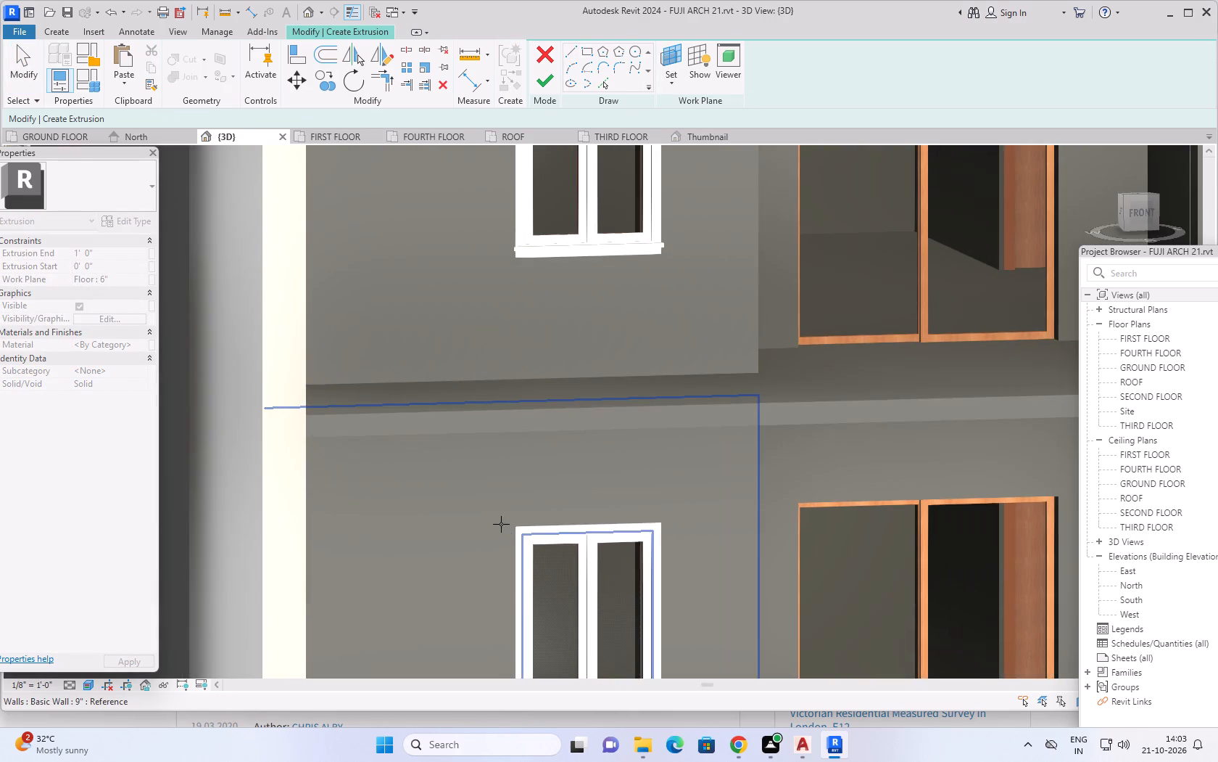
scroll(497, 517, "up", 3)
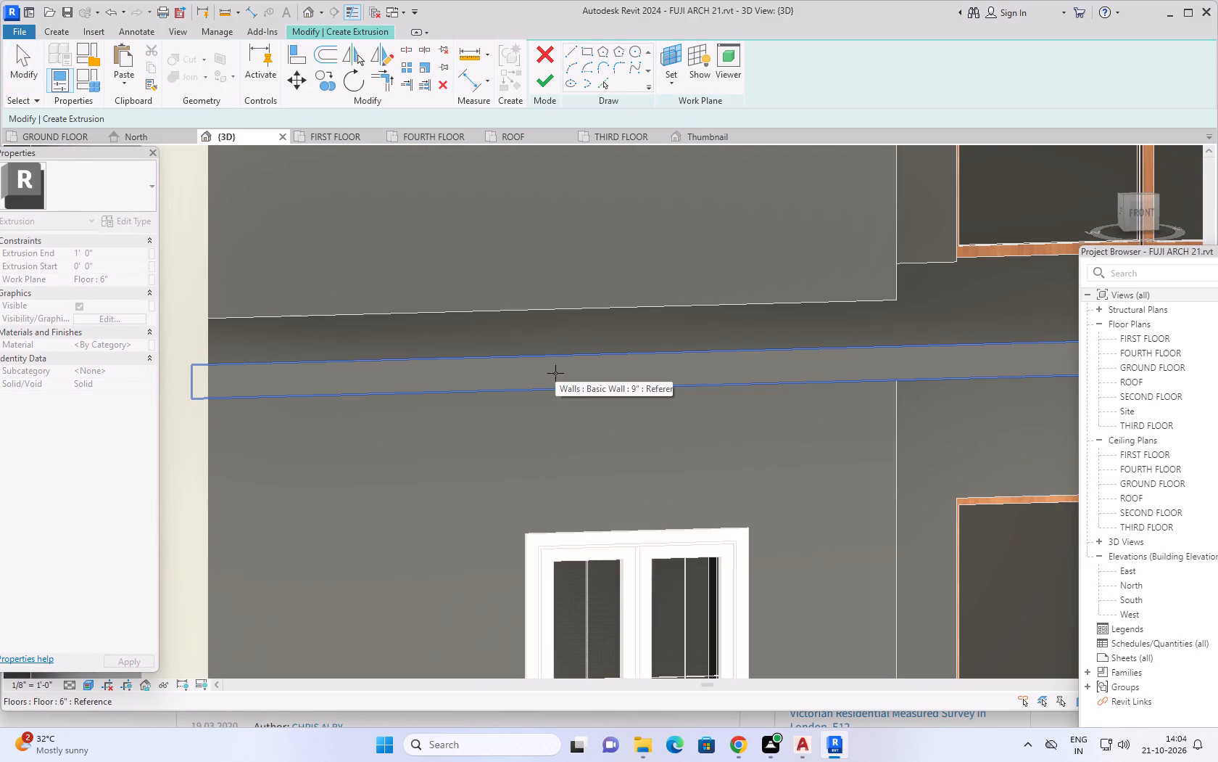
left_click(554, 372)
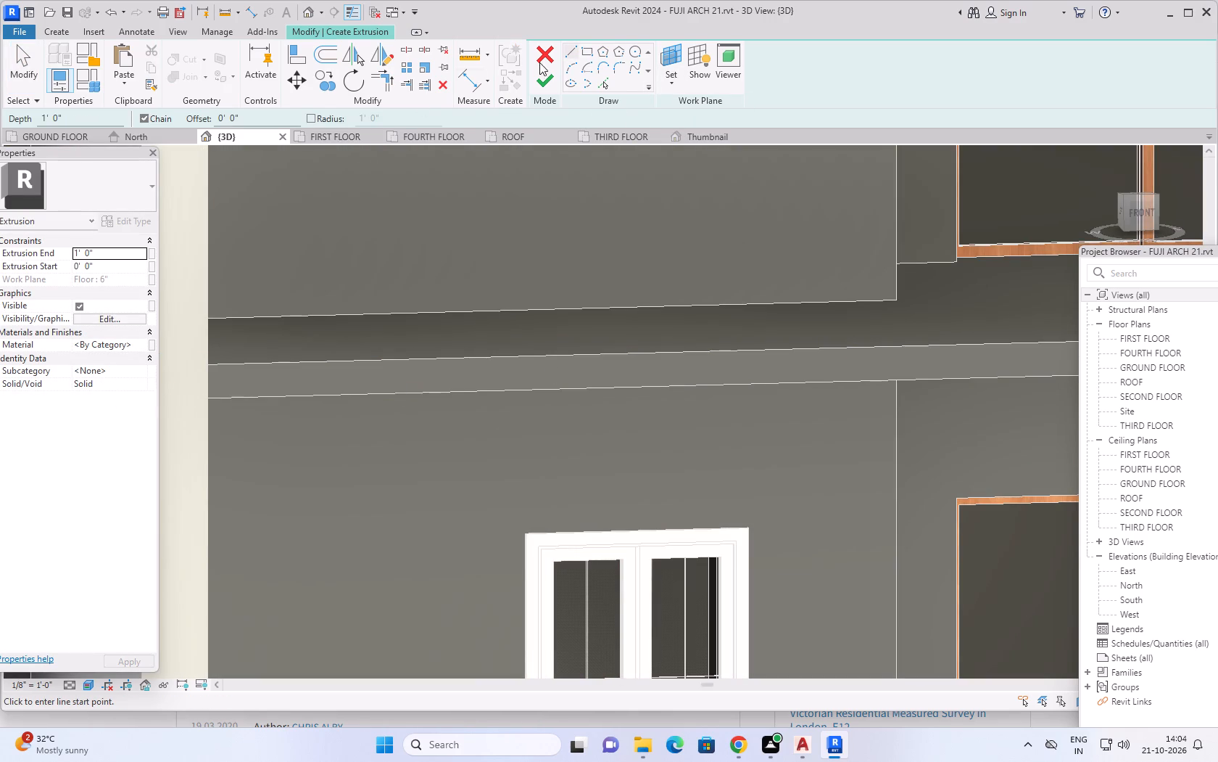
Sketch a rectangle over the slab's front face, from its west bottom corner to its east top corner.
left_click(590, 51)
scroll(268, 408, "down", 2)
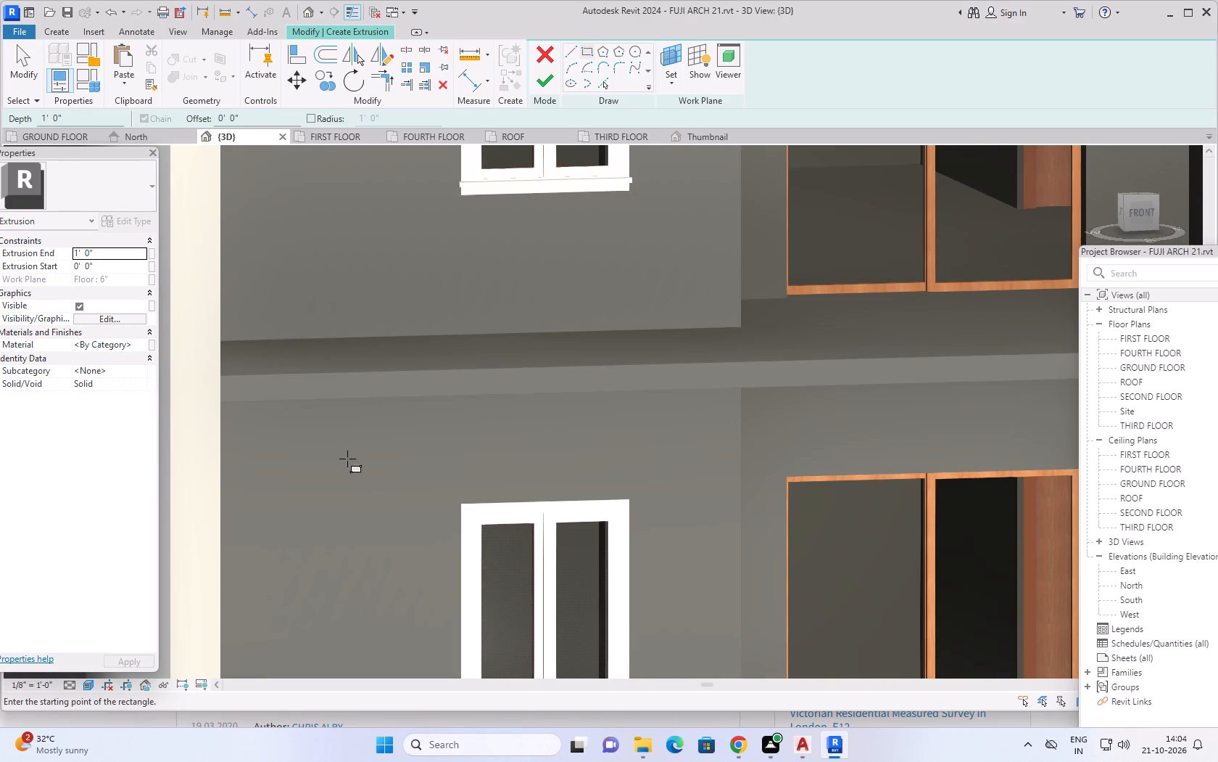
scroll(412, 467, "down", 1)
middle_click_drag(441, 465, 357, 466, "shift")
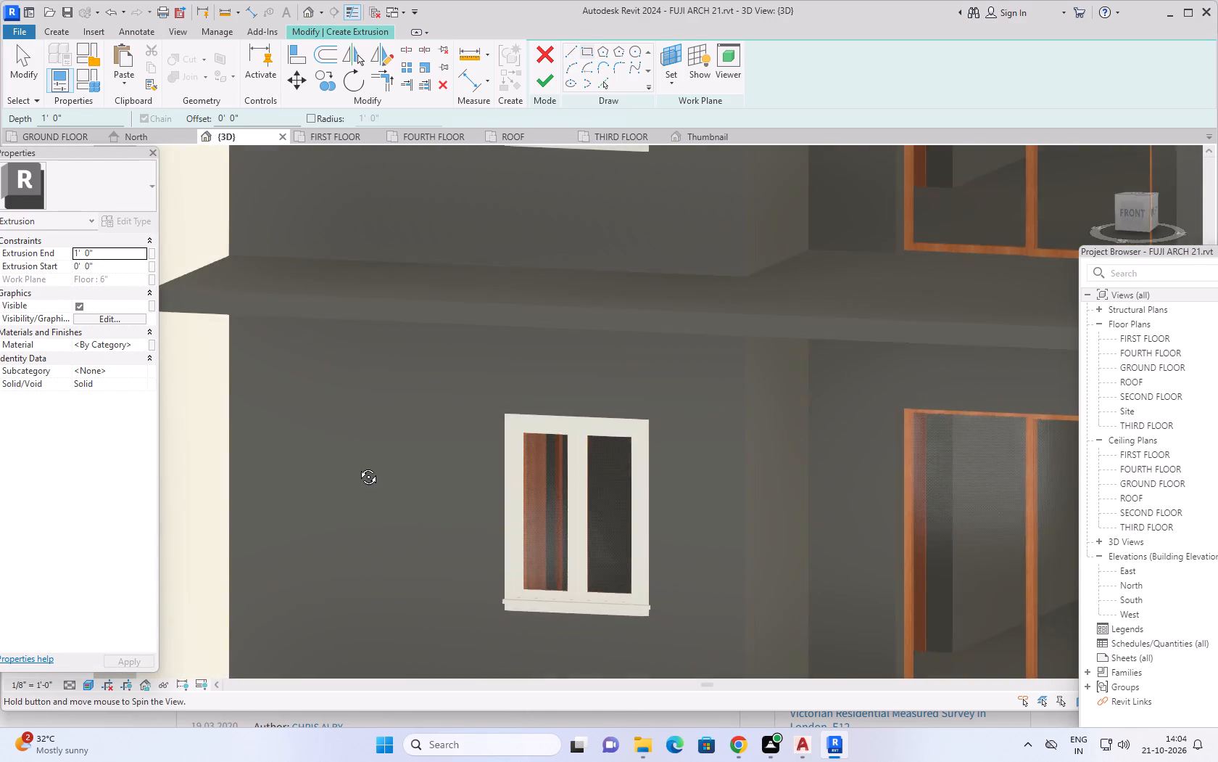
middle_click_drag(357, 466, 380, 462, "shift")
scroll(381, 462, "up", 1)
scroll(384, 460, "down", 4)
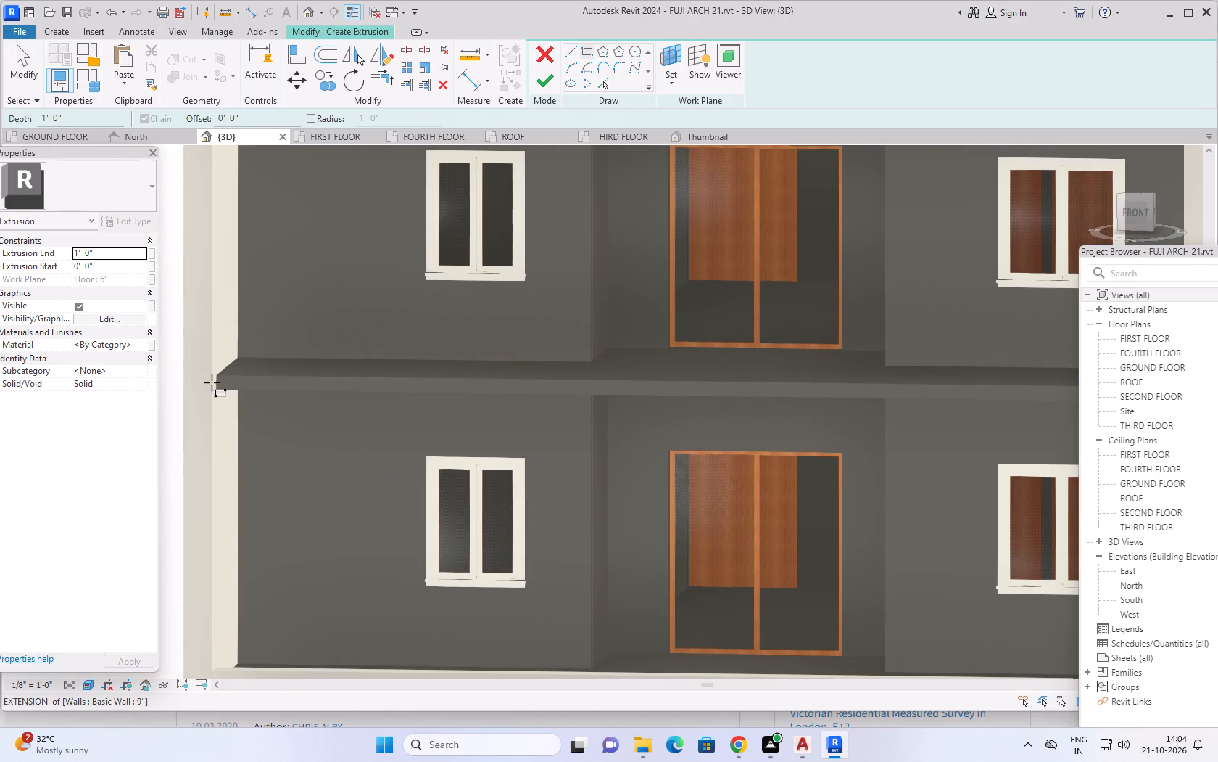
scroll(217, 388, "up", 7)
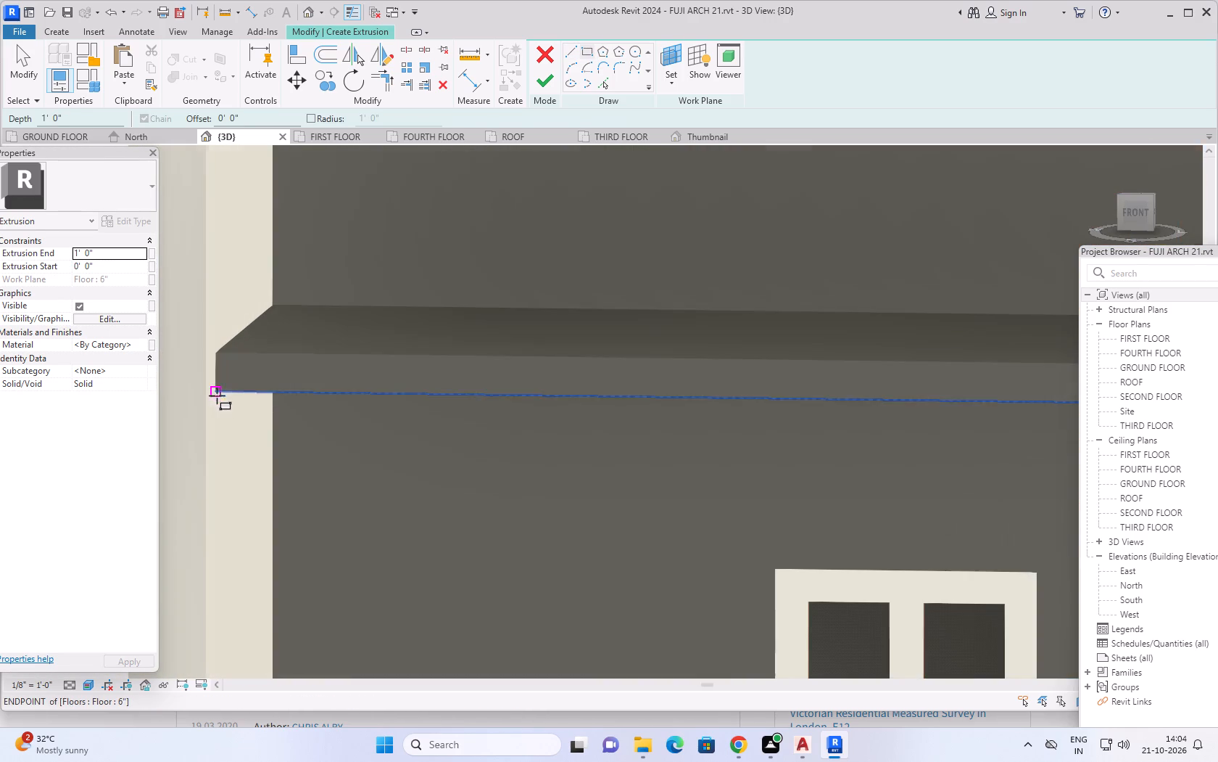
left_click(215, 390)
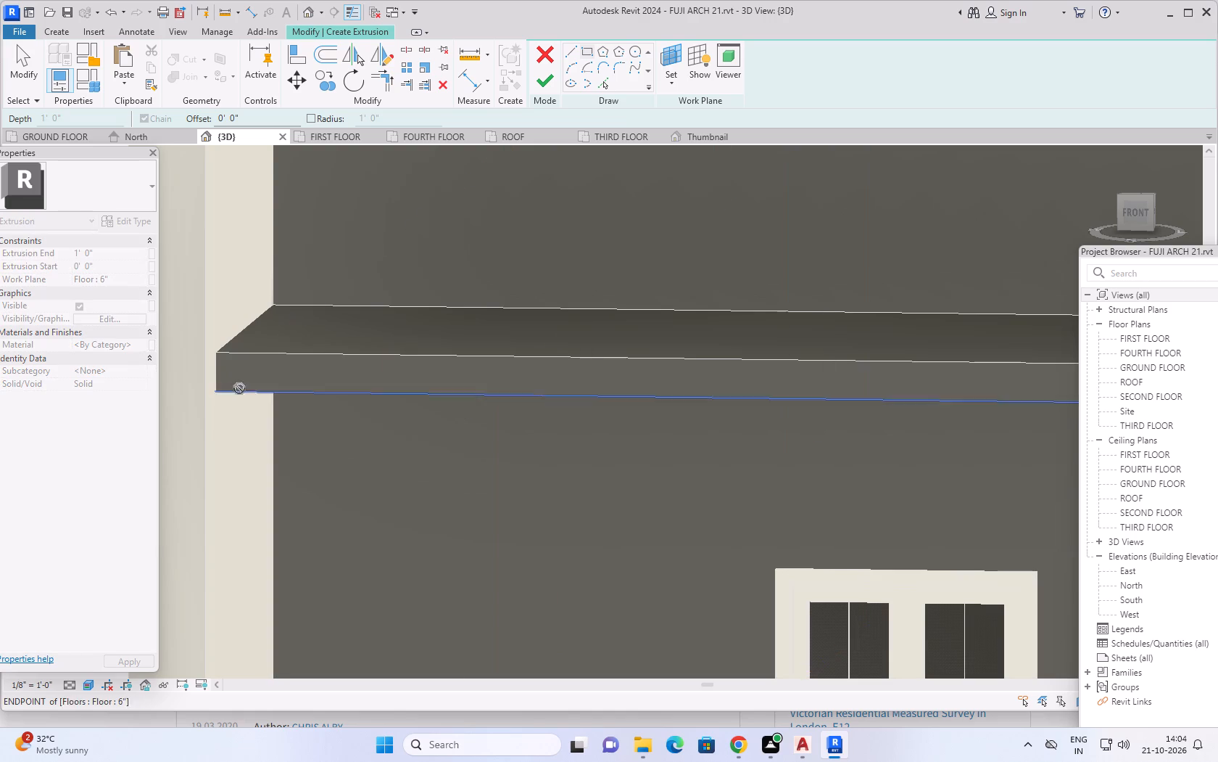
scroll(813, 375, "down", 5)
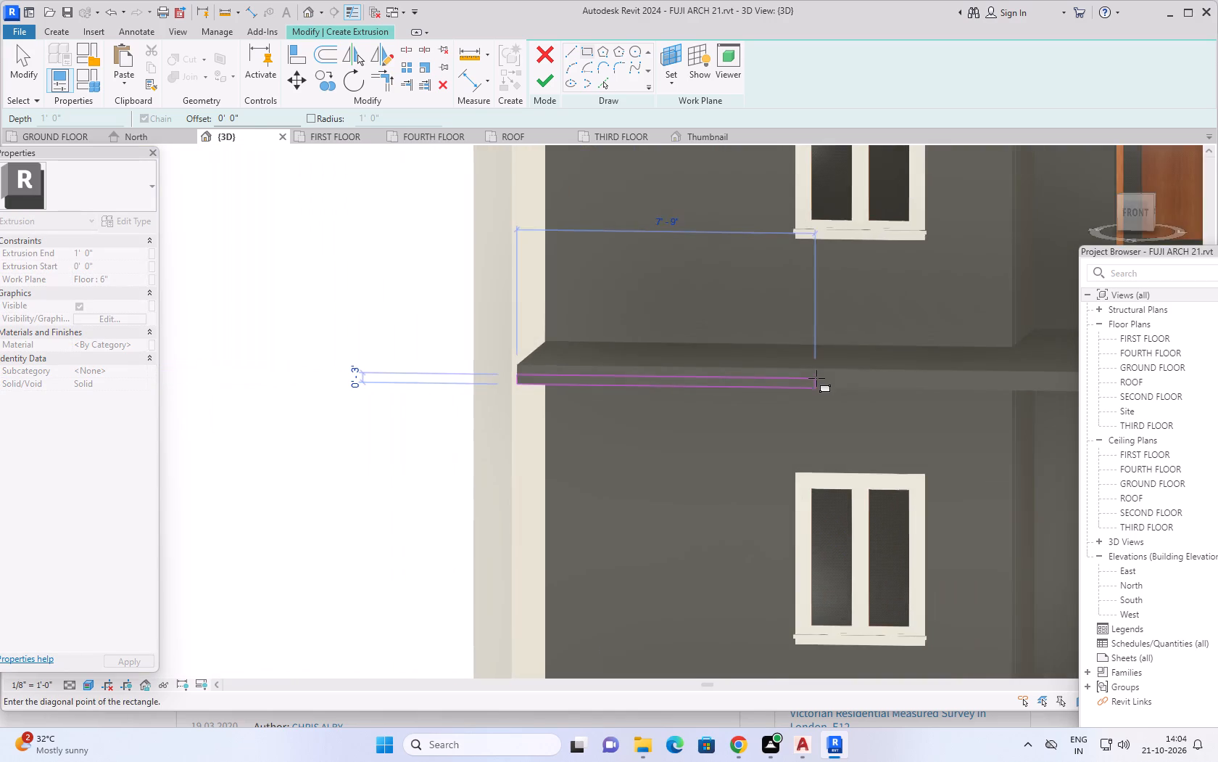
scroll(816, 379, "down", 3)
middle_click_drag(830, 384, 334, 387)
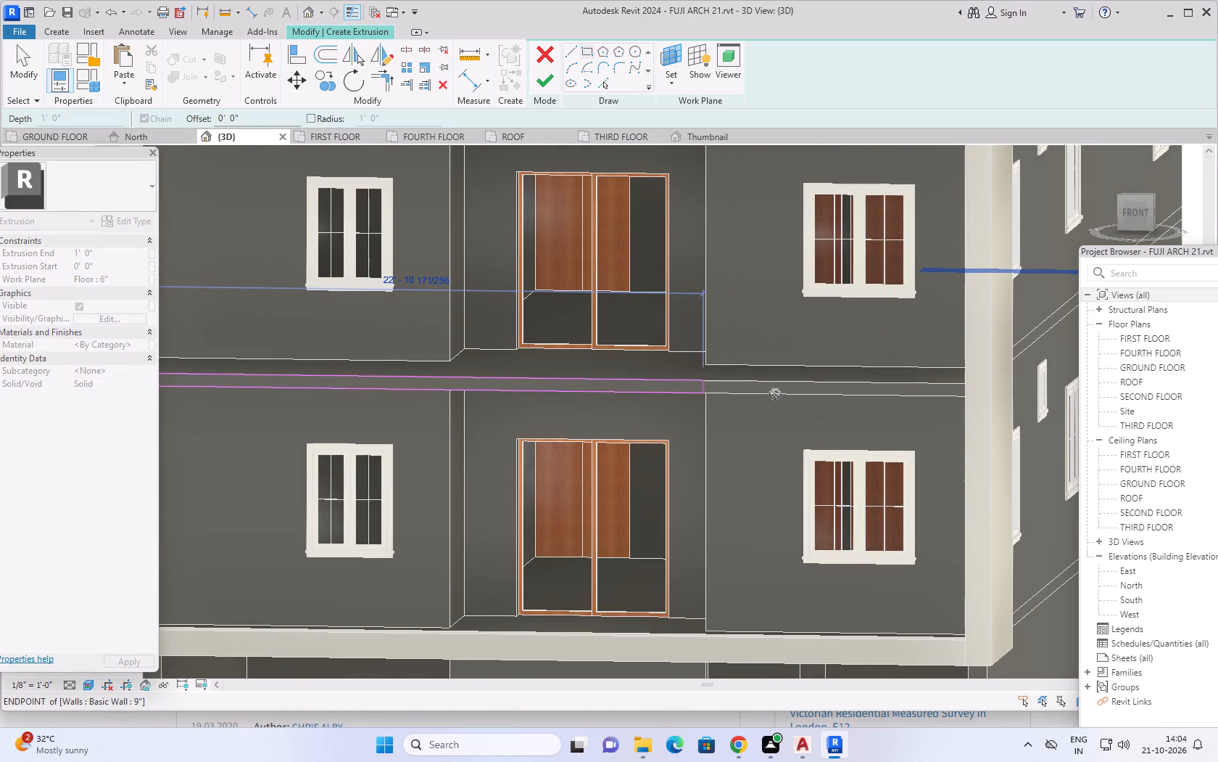
middle_click_drag(775, 394, 826, 391)
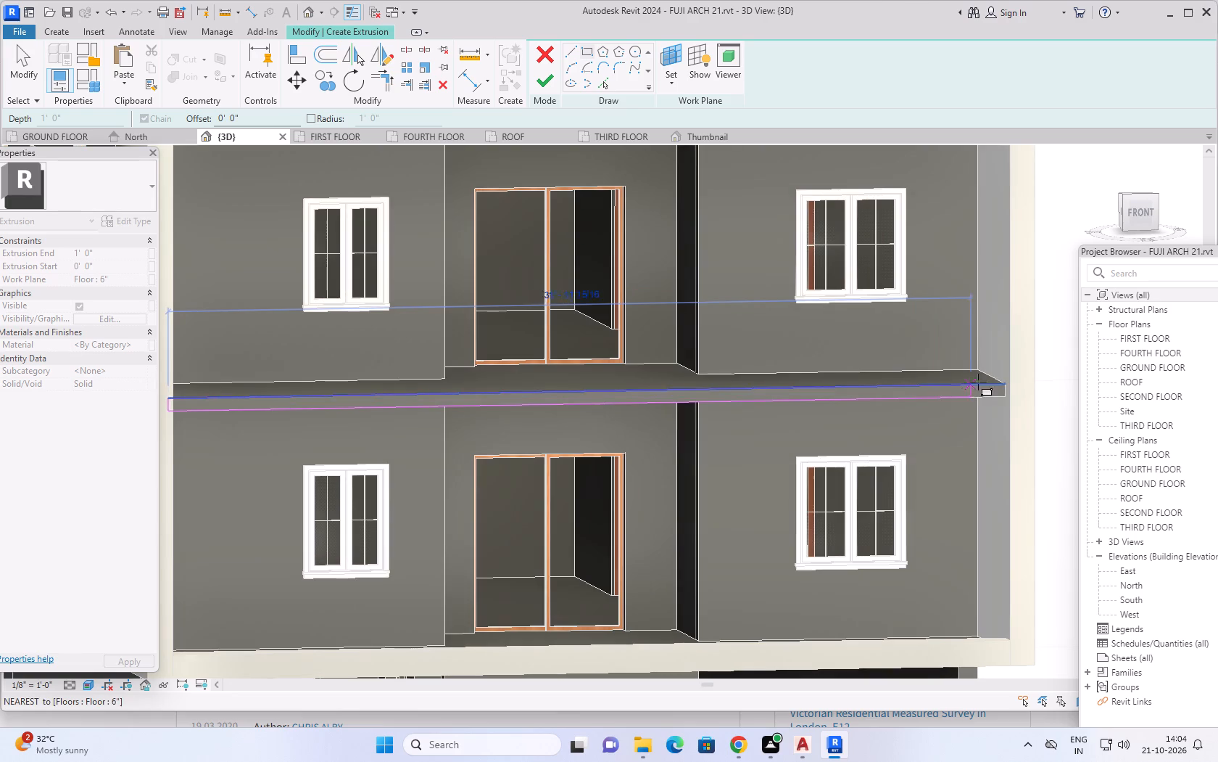
scroll(1010, 383, "up", 11)
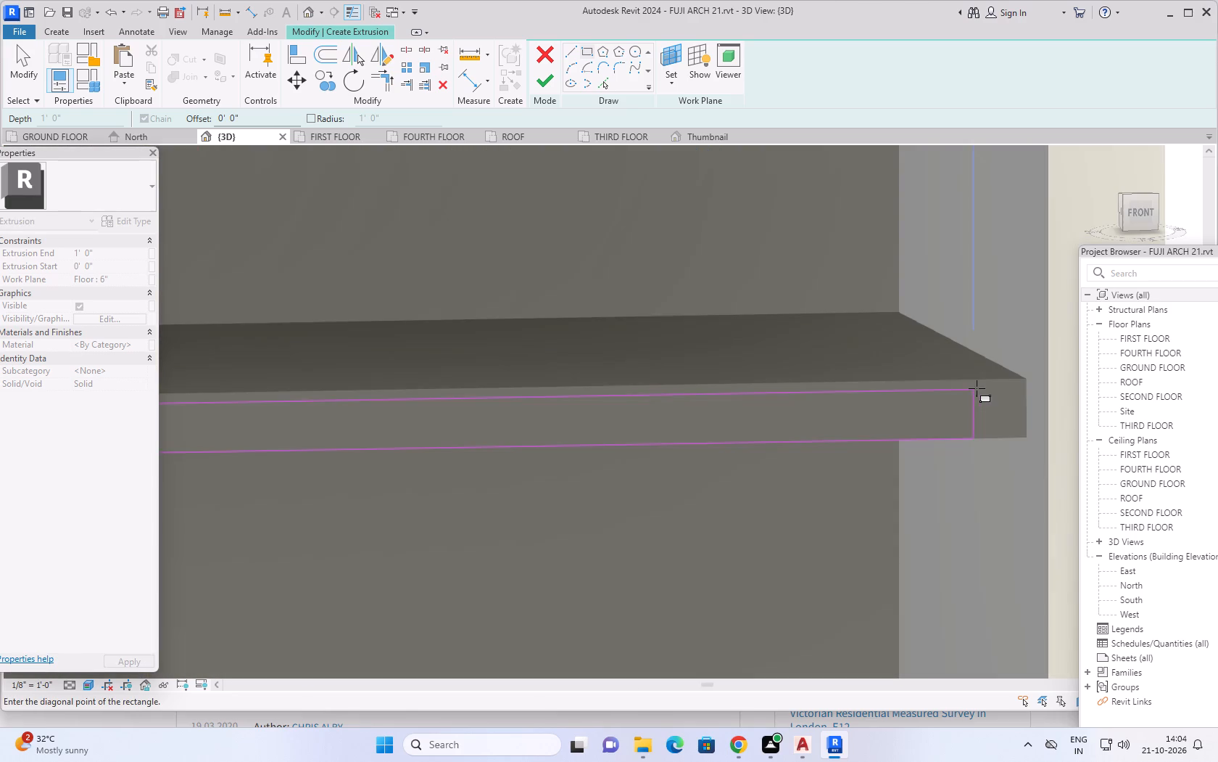
scroll(977, 390, "up", 3)
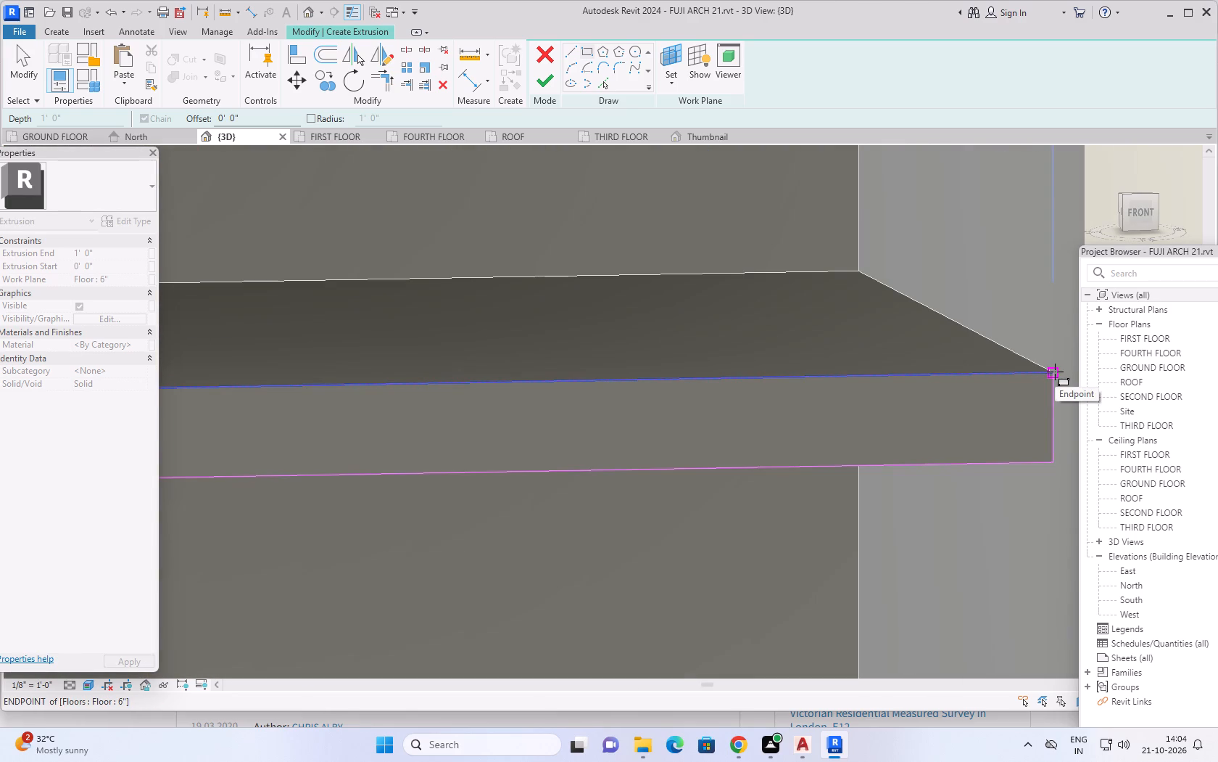
left_click(1055, 372)
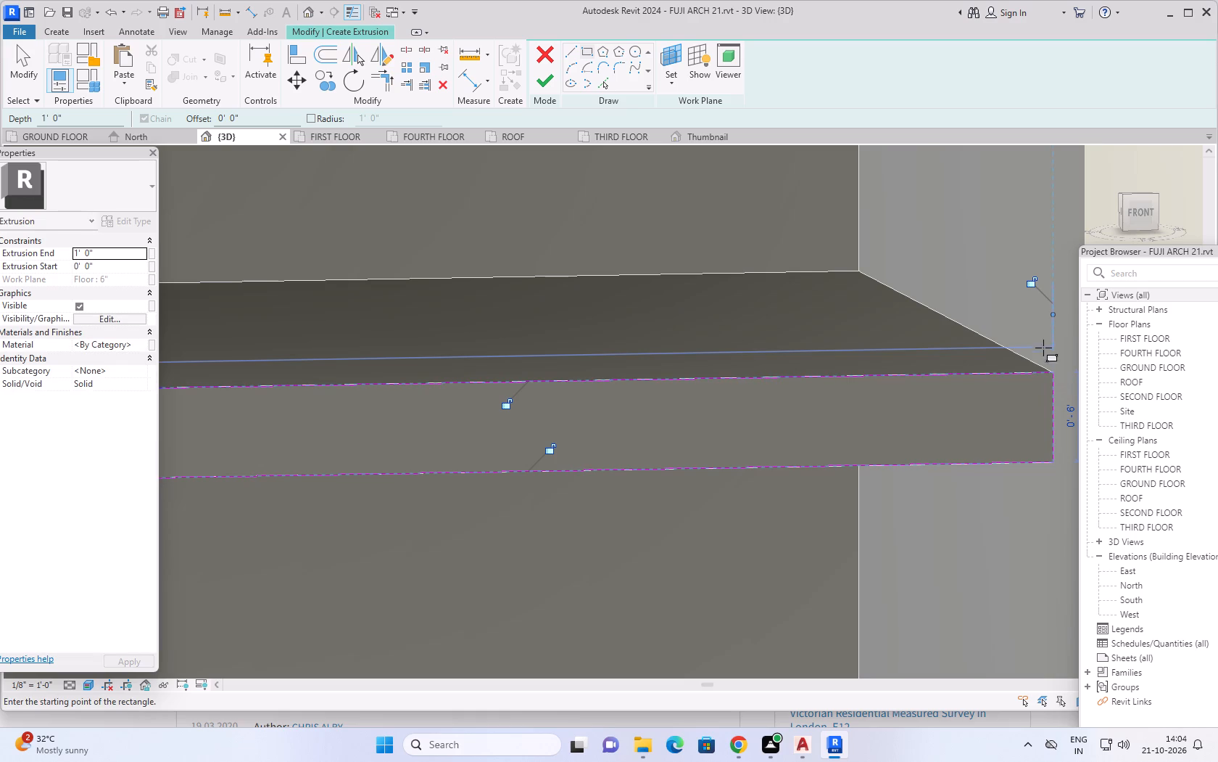
scroll(715, 411, "down", 6)
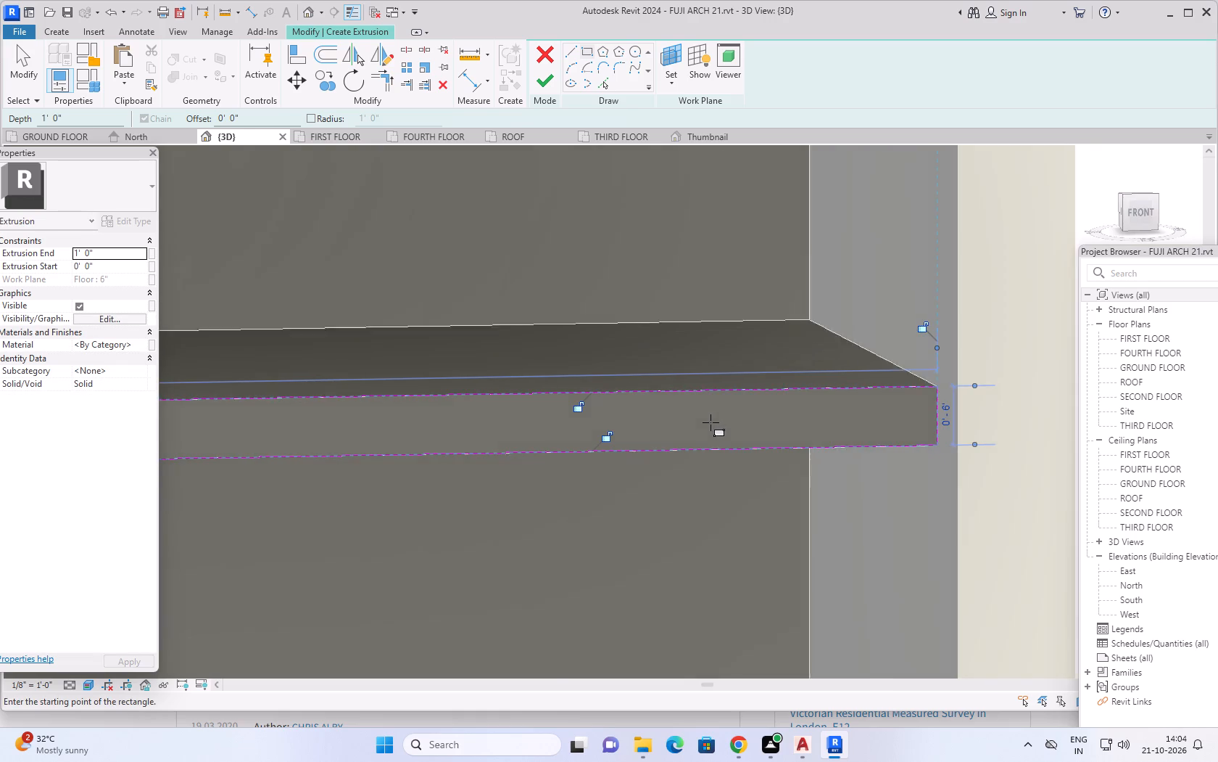
scroll(710, 423, "down", 5)
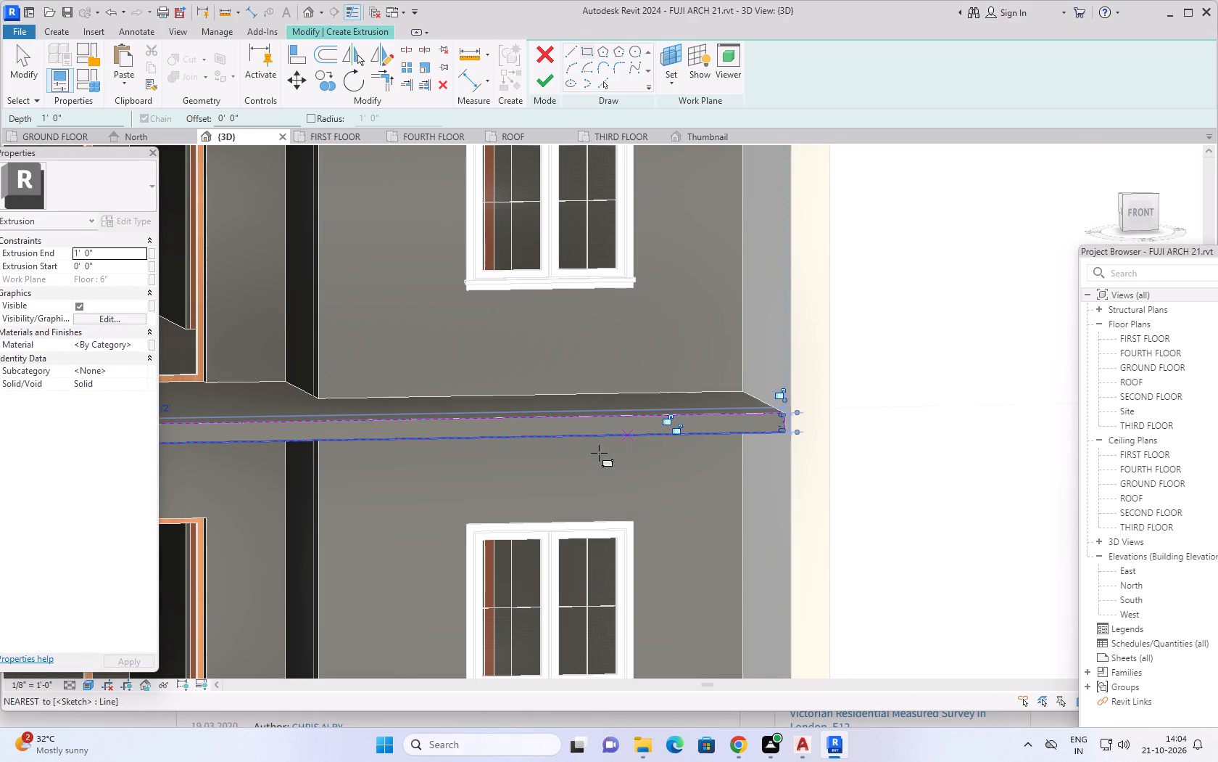
scroll(800, 421, "up", 12)
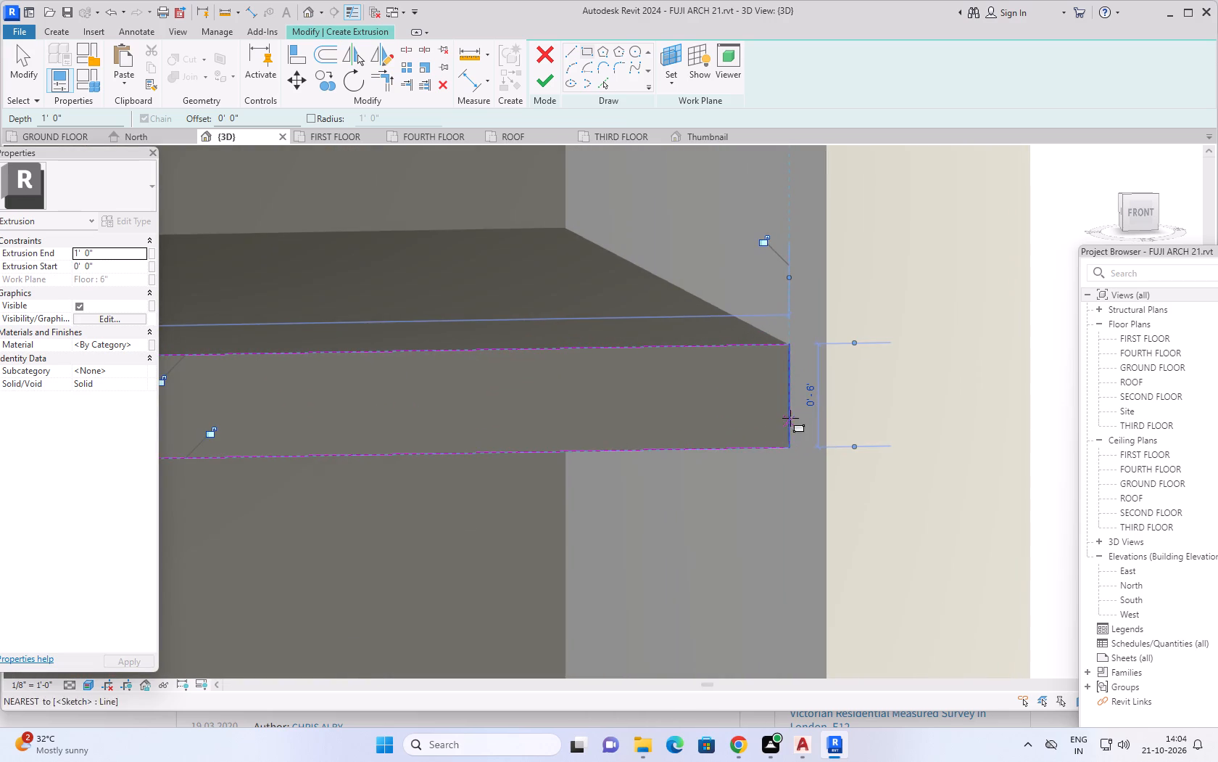
key("Escape")
key("Escape")
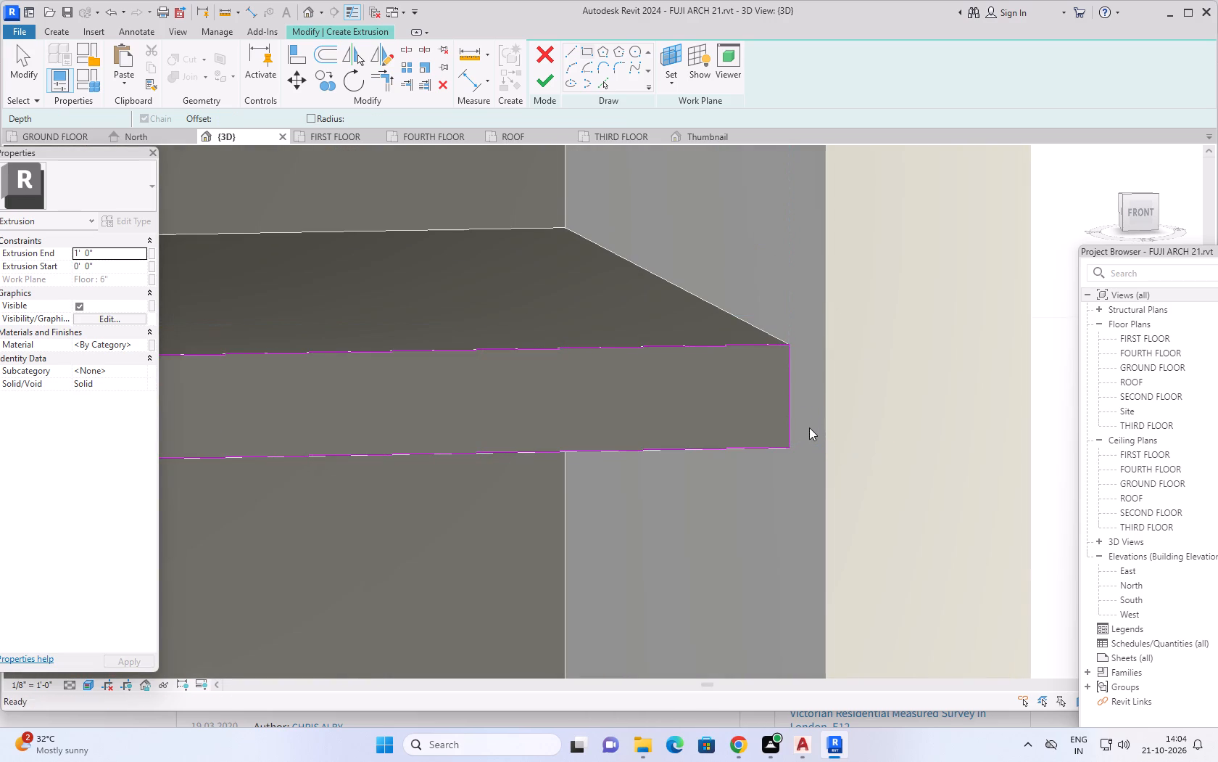
key("Escape")
key("Escape")
Move the rectangle's top edge to set the profile height to 1'.
left_click(701, 345)
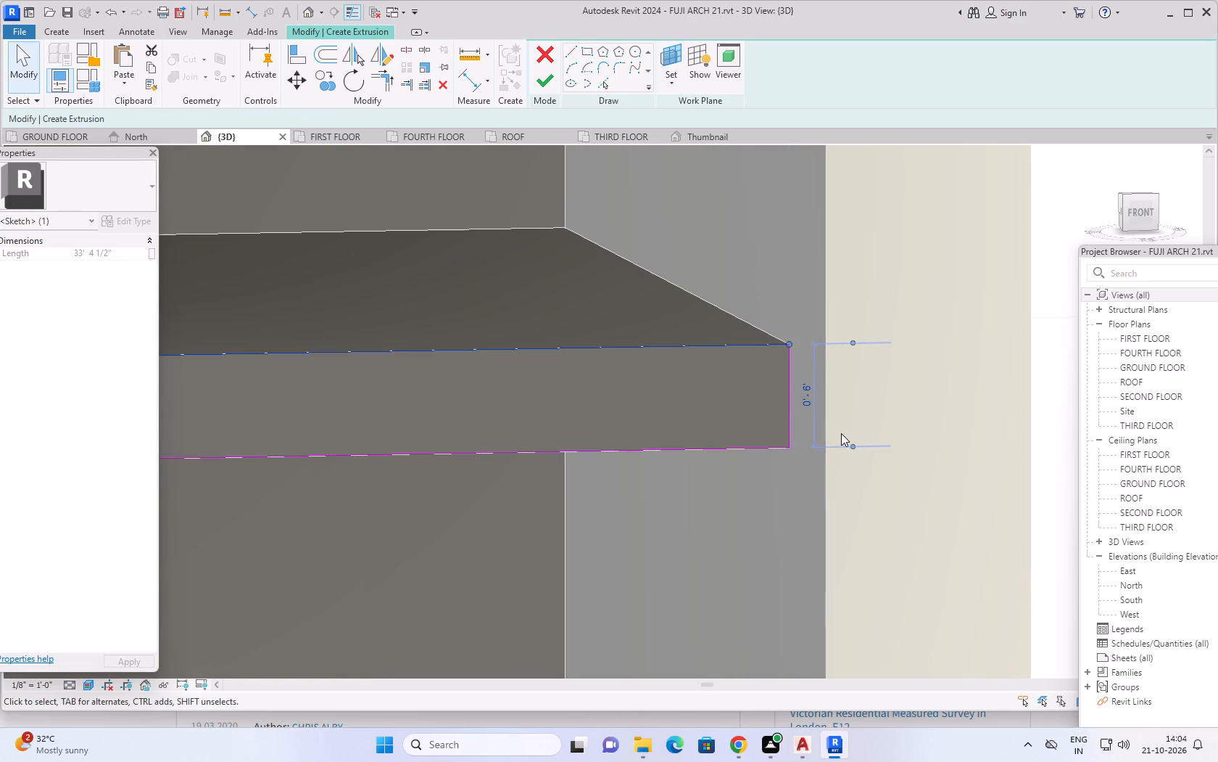
left_click(801, 396)
type("1'")
key("Return")
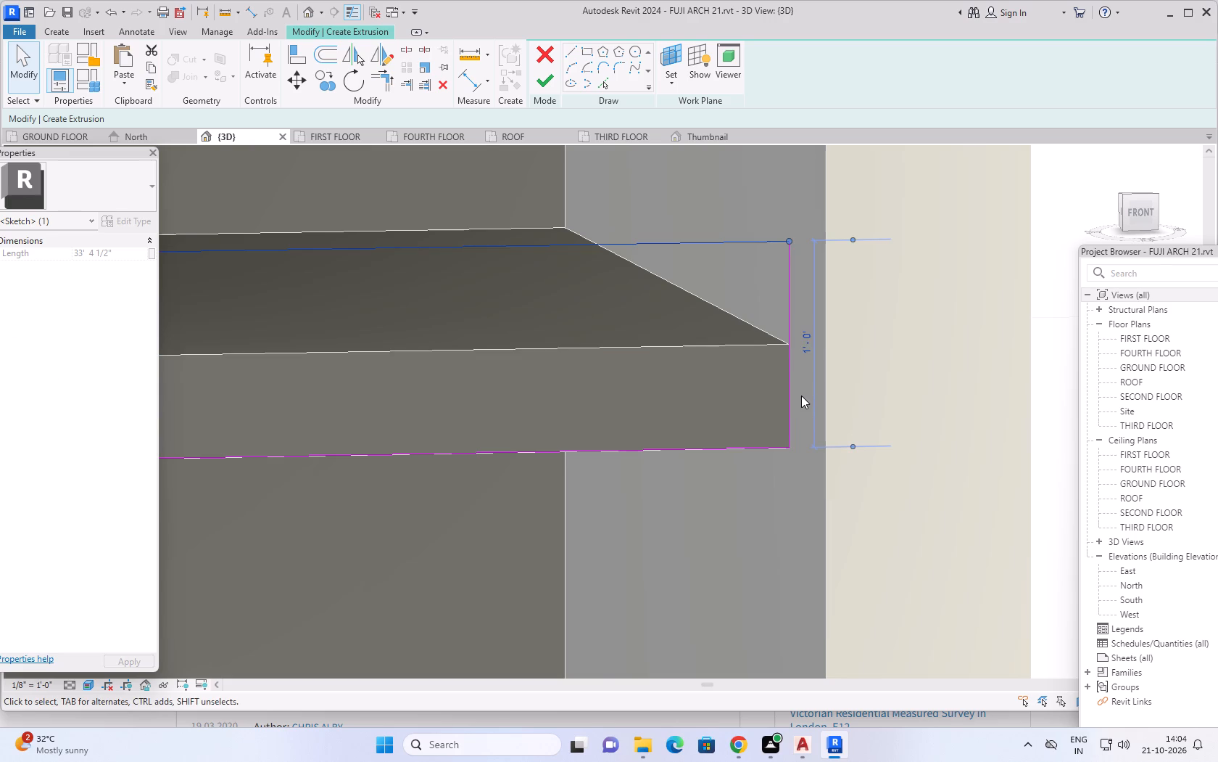
Check the profile along the lower intermediate slab from both sides and finish the extrusion with a 1' depth.
scroll(856, 384, "down", 7)
scroll(840, 455, "down", 7)
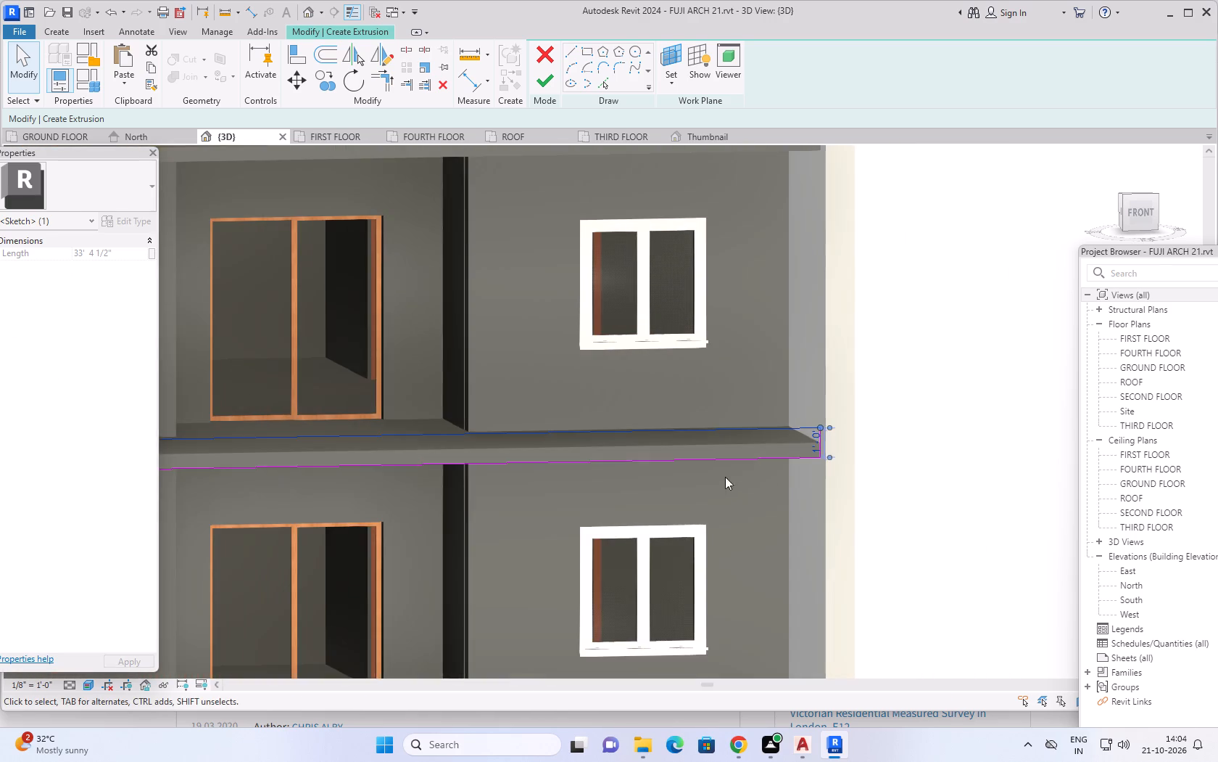
scroll(714, 480, "down", 5)
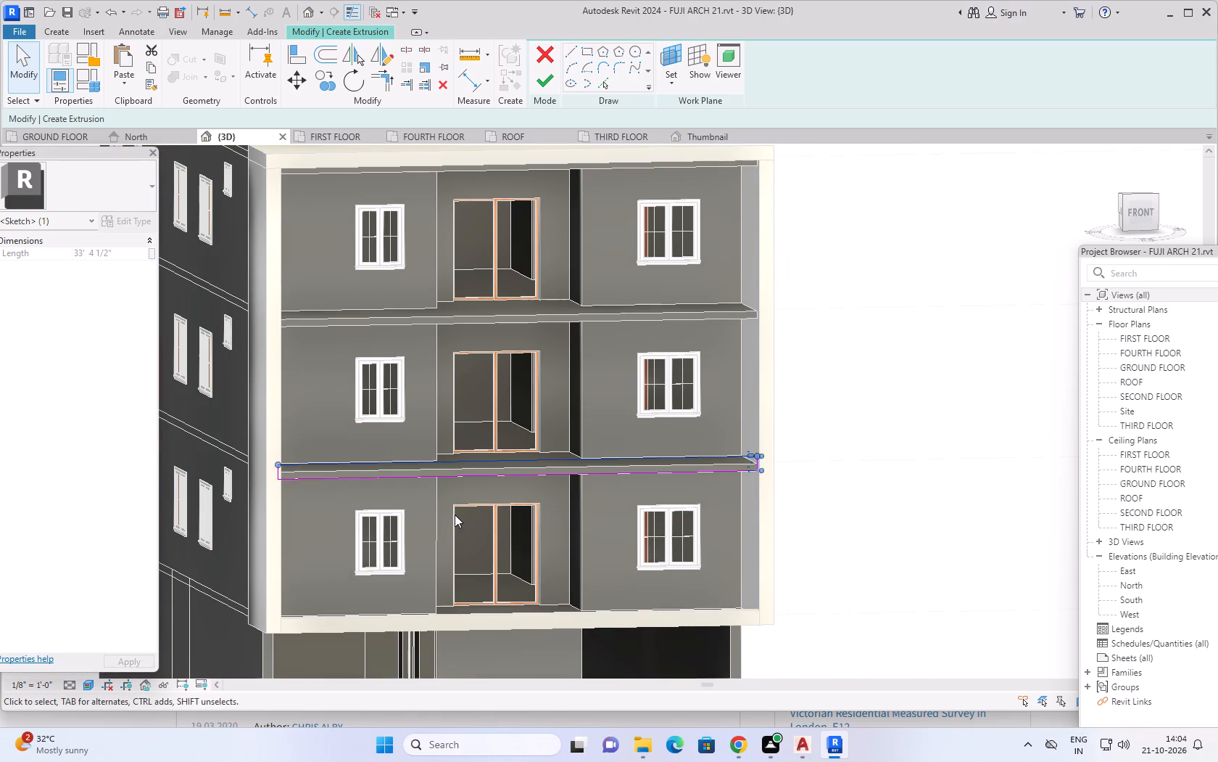
middle_click_drag(832, 493, 921, 523, "shift")
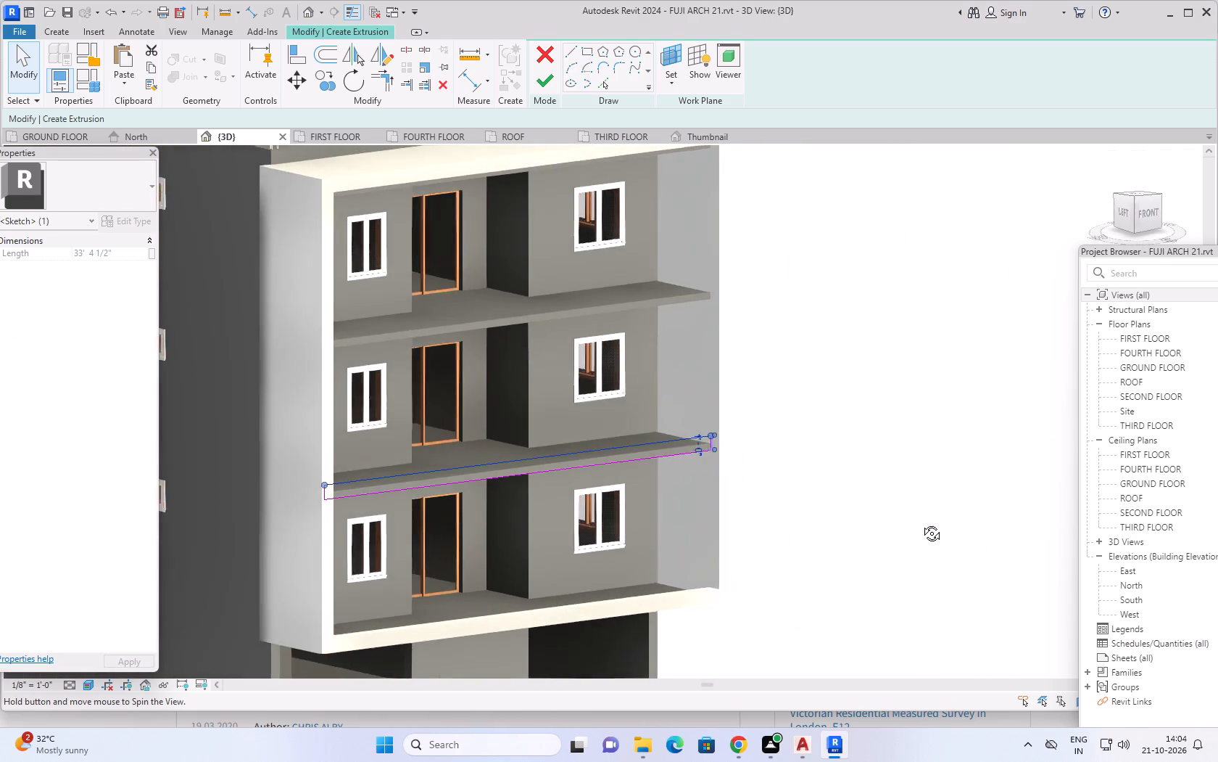
middle_click_drag(921, 523, 937, 525, "shift")
middle_click_drag(803, 498, 890, 555)
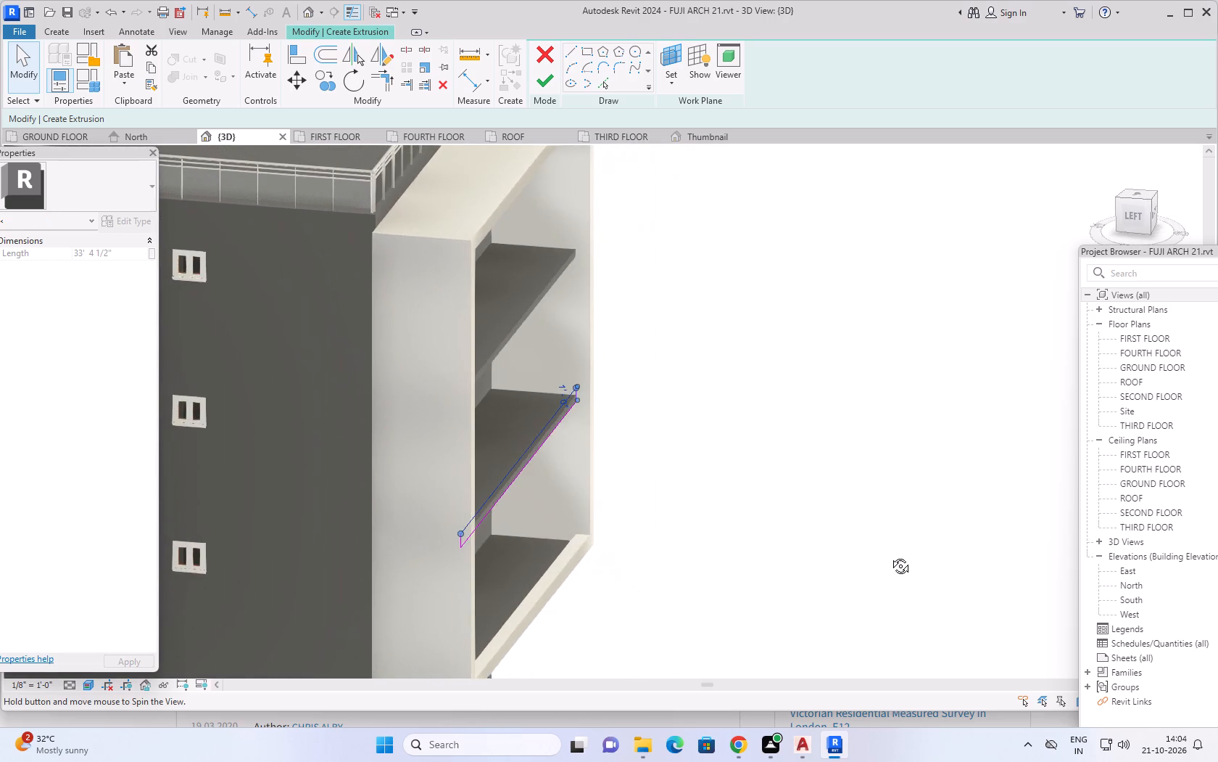
middle_click_drag(890, 555, 603, 589)
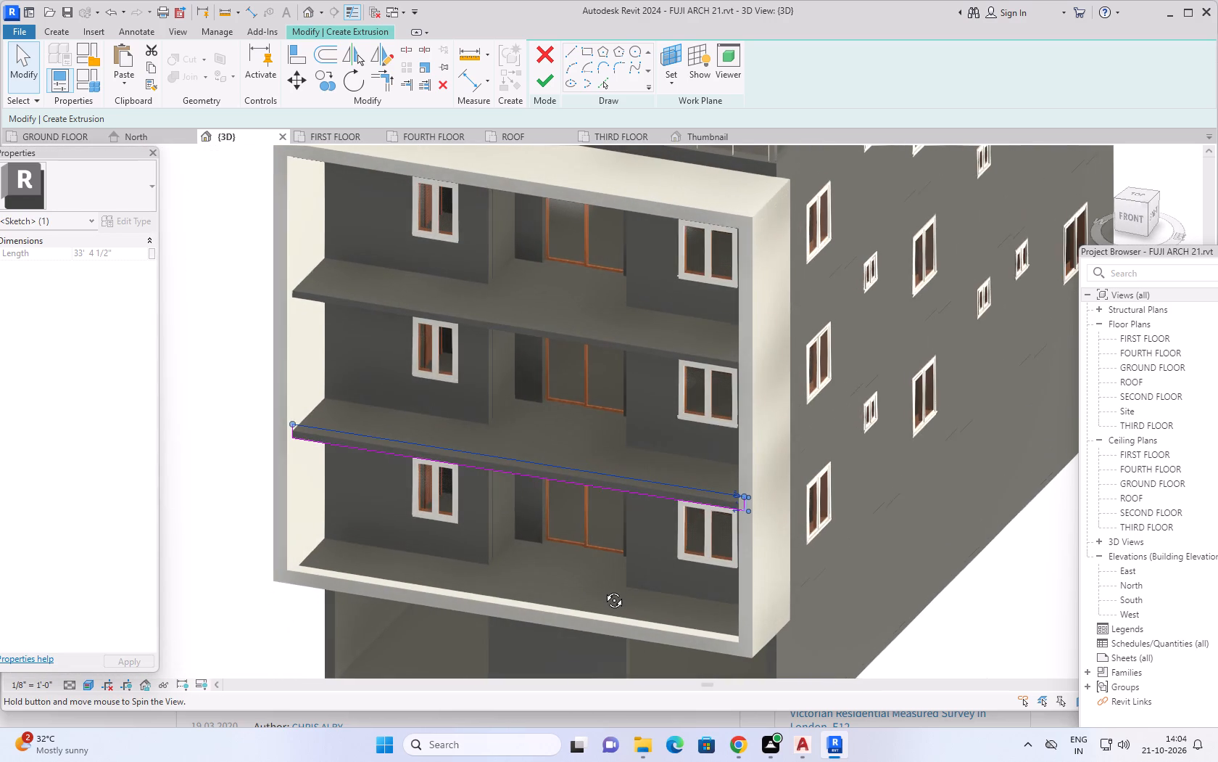
middle_click_drag(603, 589, 607, 593)
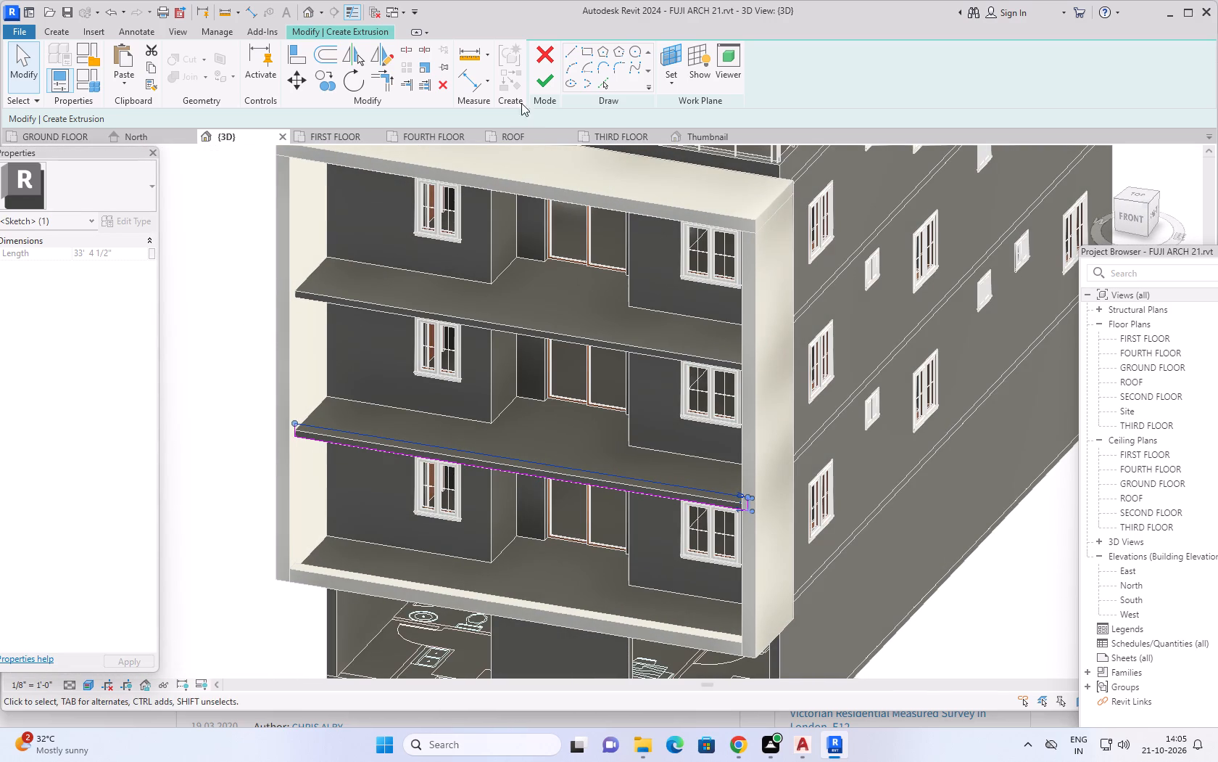
left_click(545, 76)
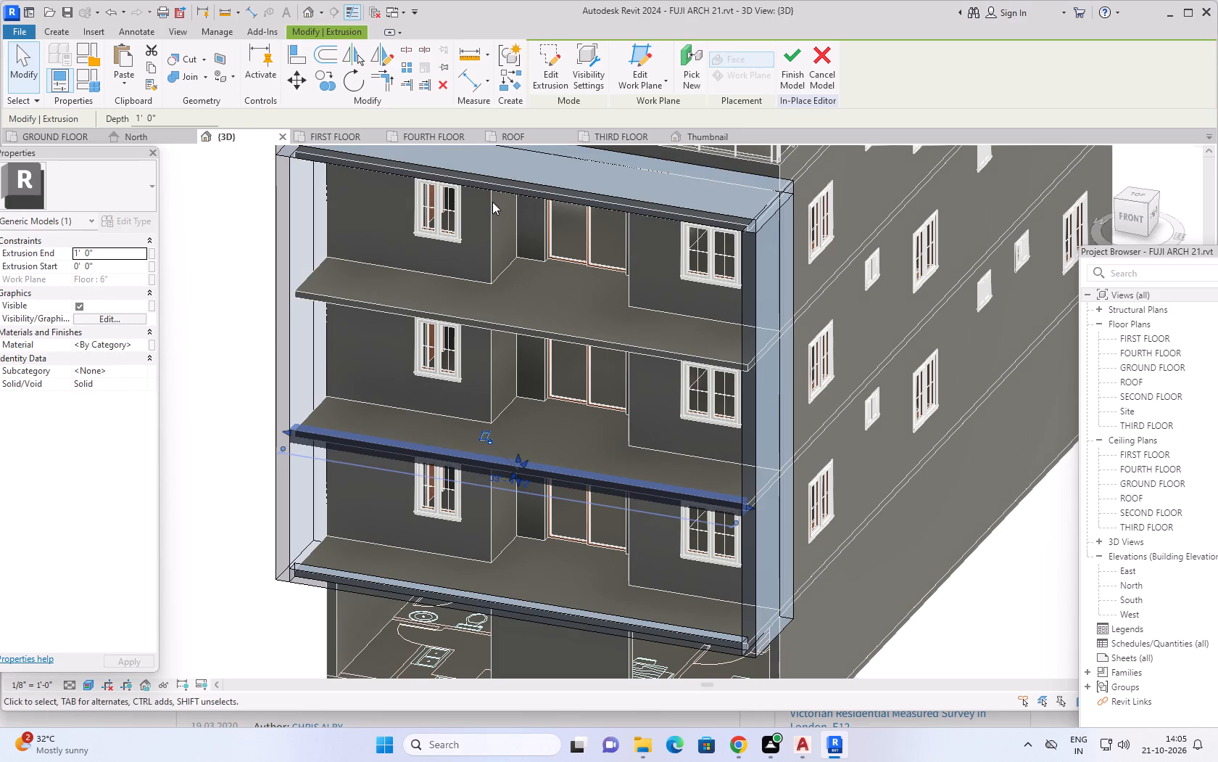
left_click(210, 281)
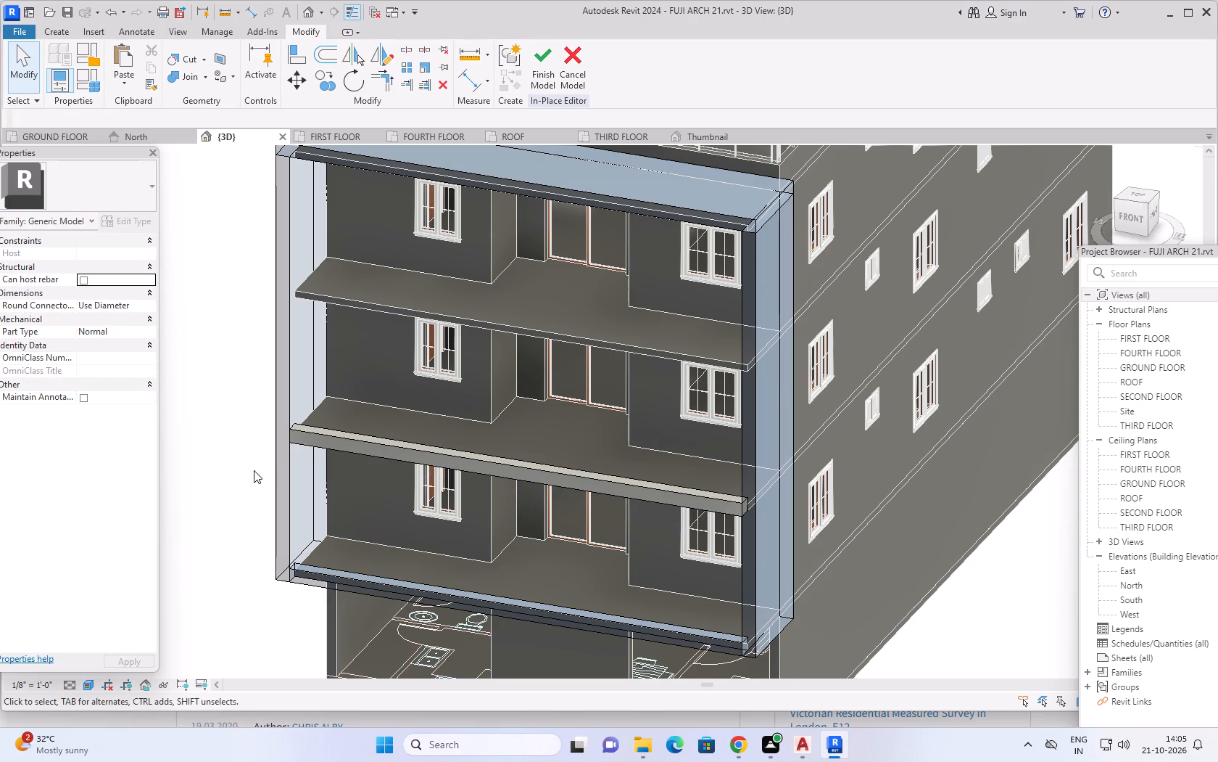
Set the extrusion end of the band on the lower intermediate slab to 6".
middle_click_drag(253, 483, 159, 504, "shift")
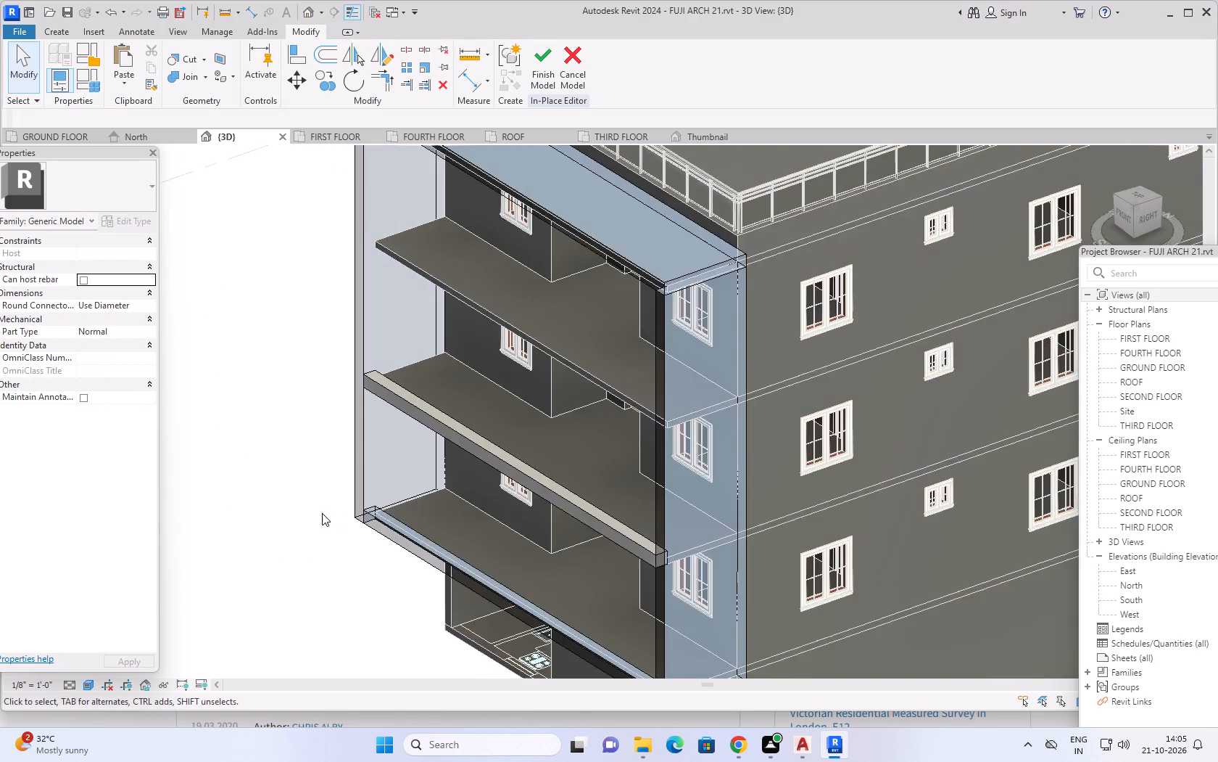
middle_click_drag(304, 520, 208, 511, "shift")
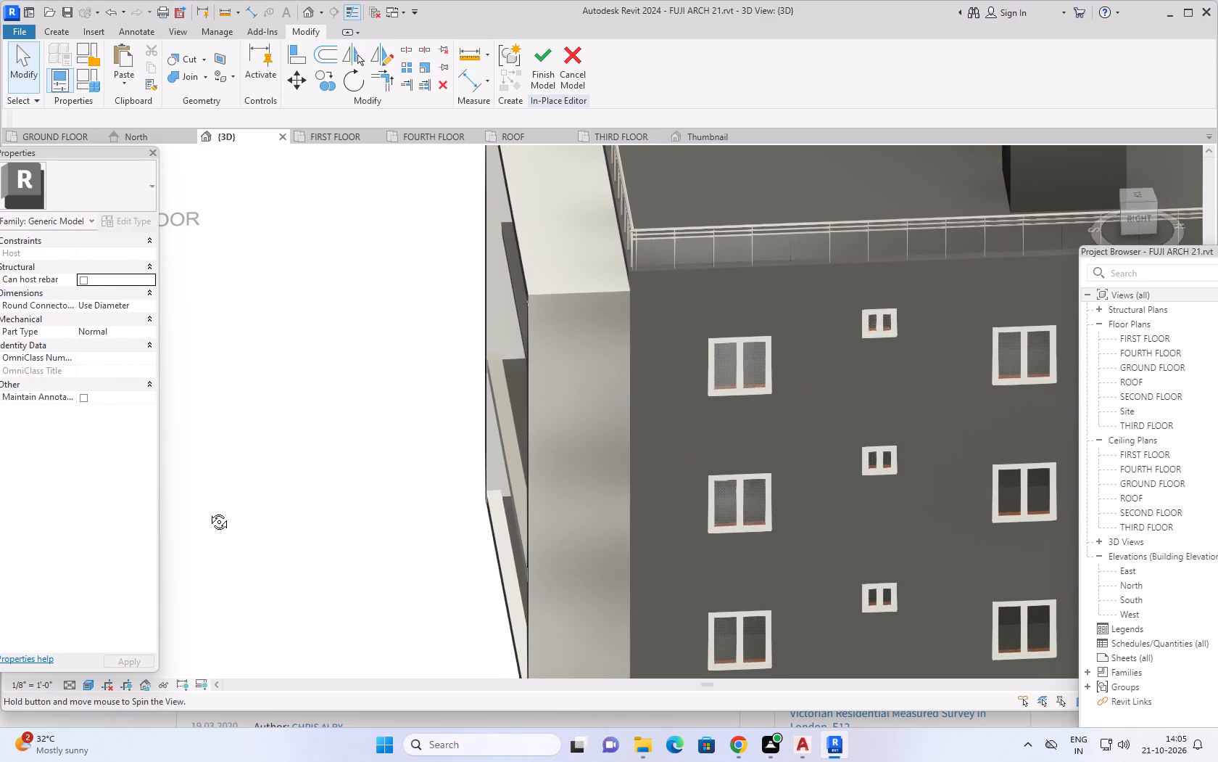
middle_click_drag(208, 511, 500, 424, "shift")
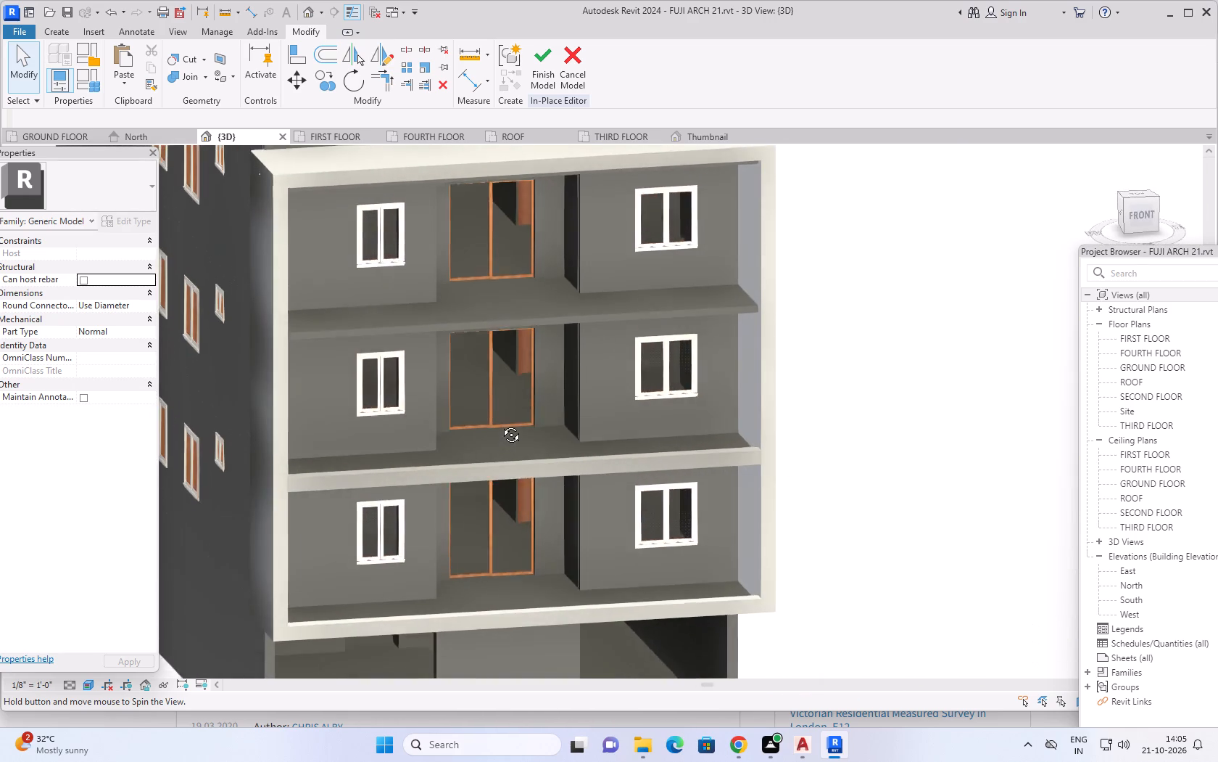
middle_click_drag(500, 424, 500, 416, "shift")
scroll(514, 460, "up", 8)
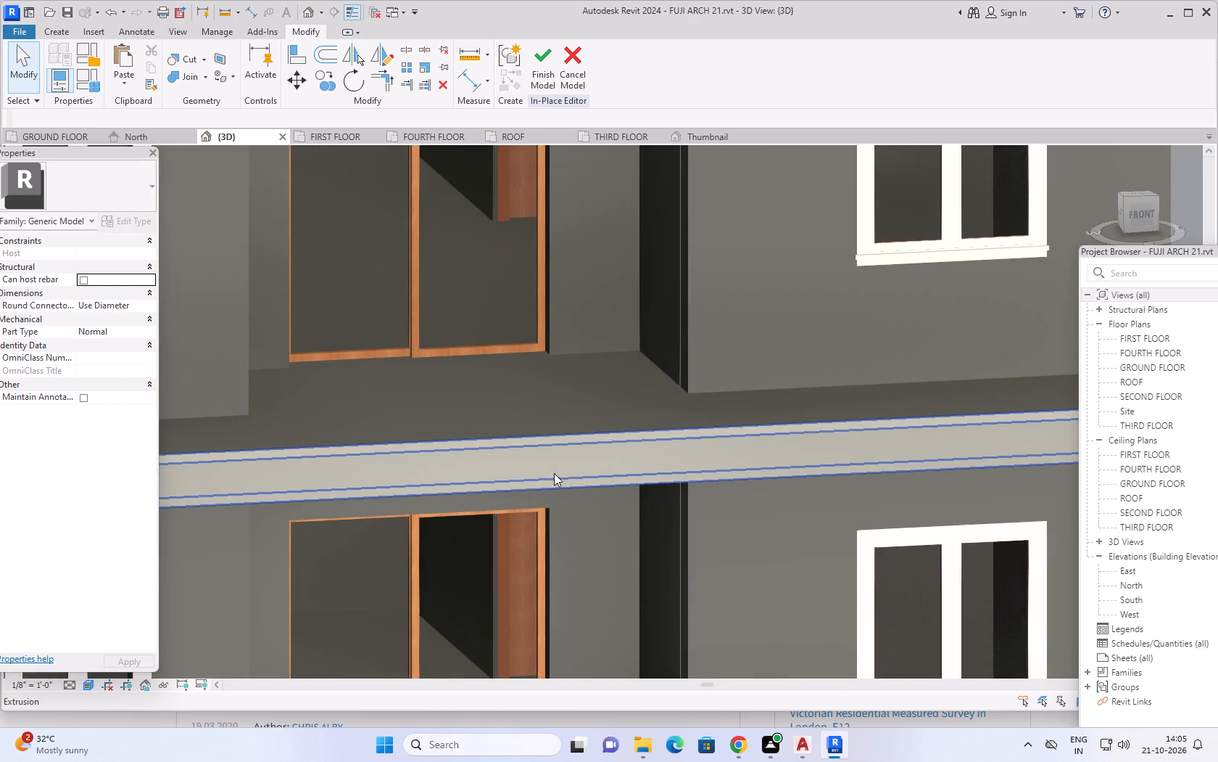
left_click(518, 444)
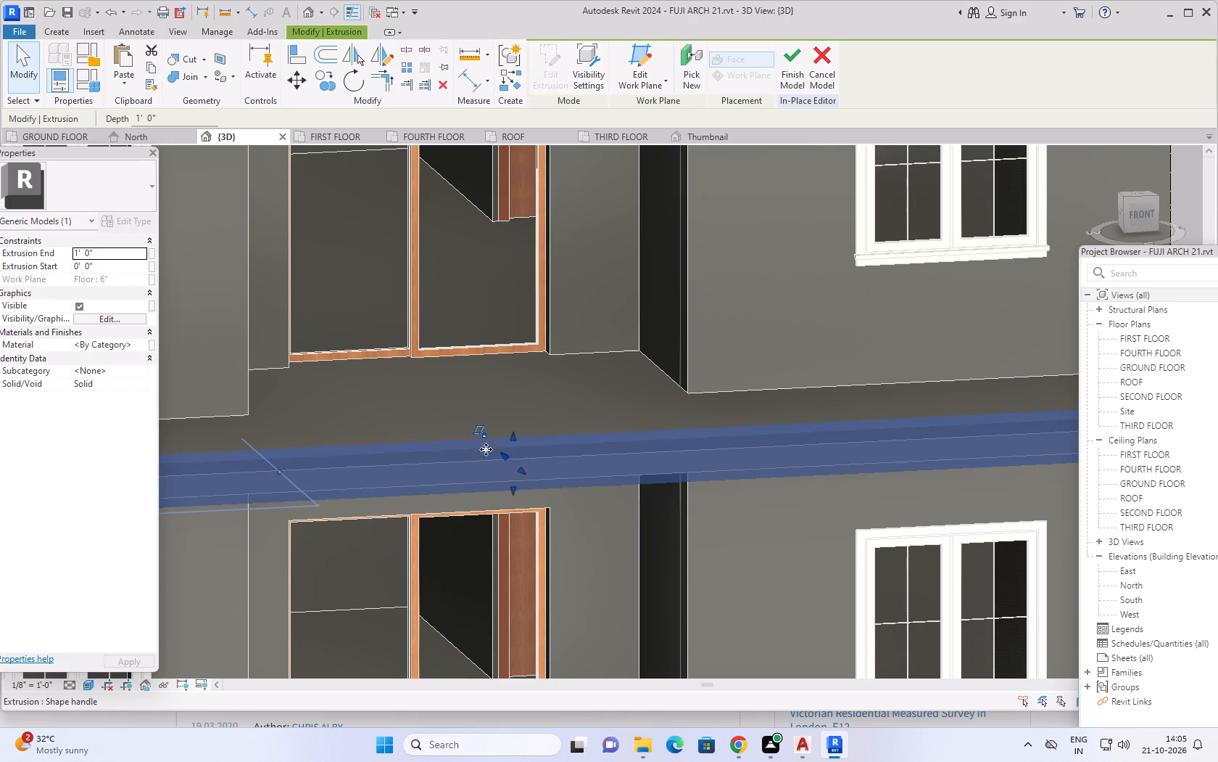
middle_click(395, 418)
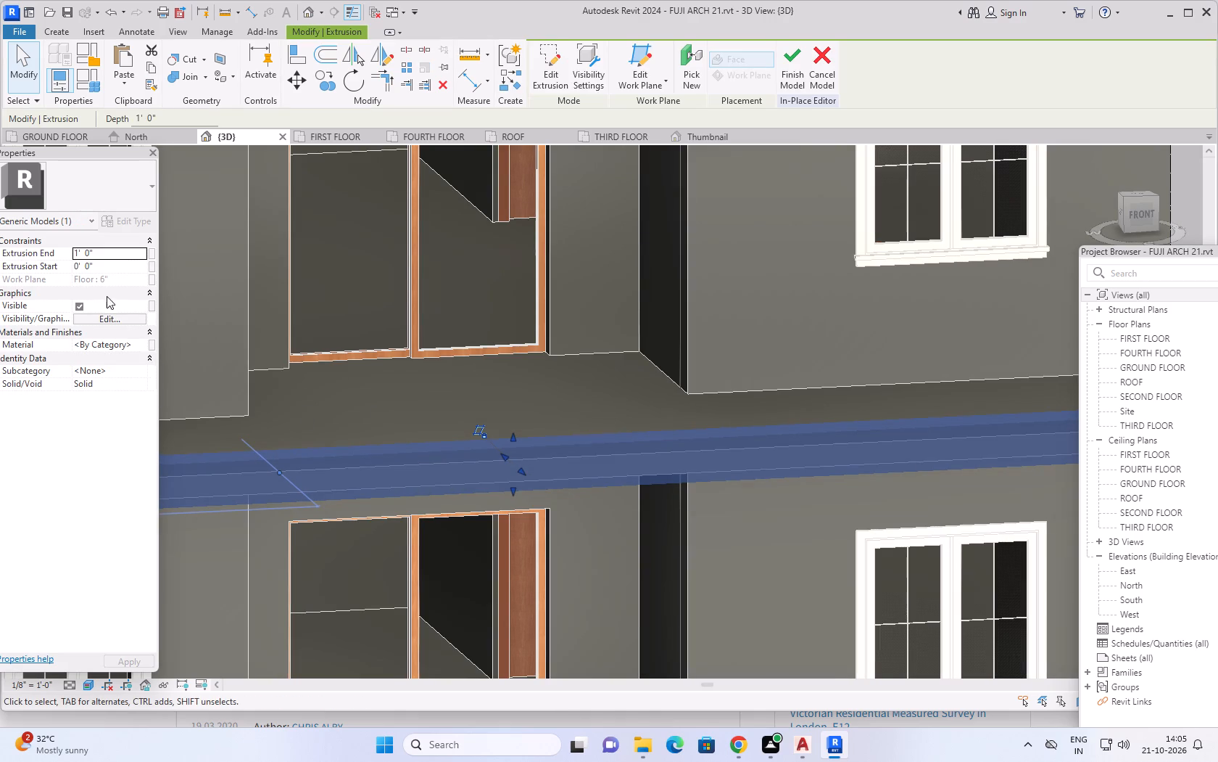
left_click(105, 252)
key("6")
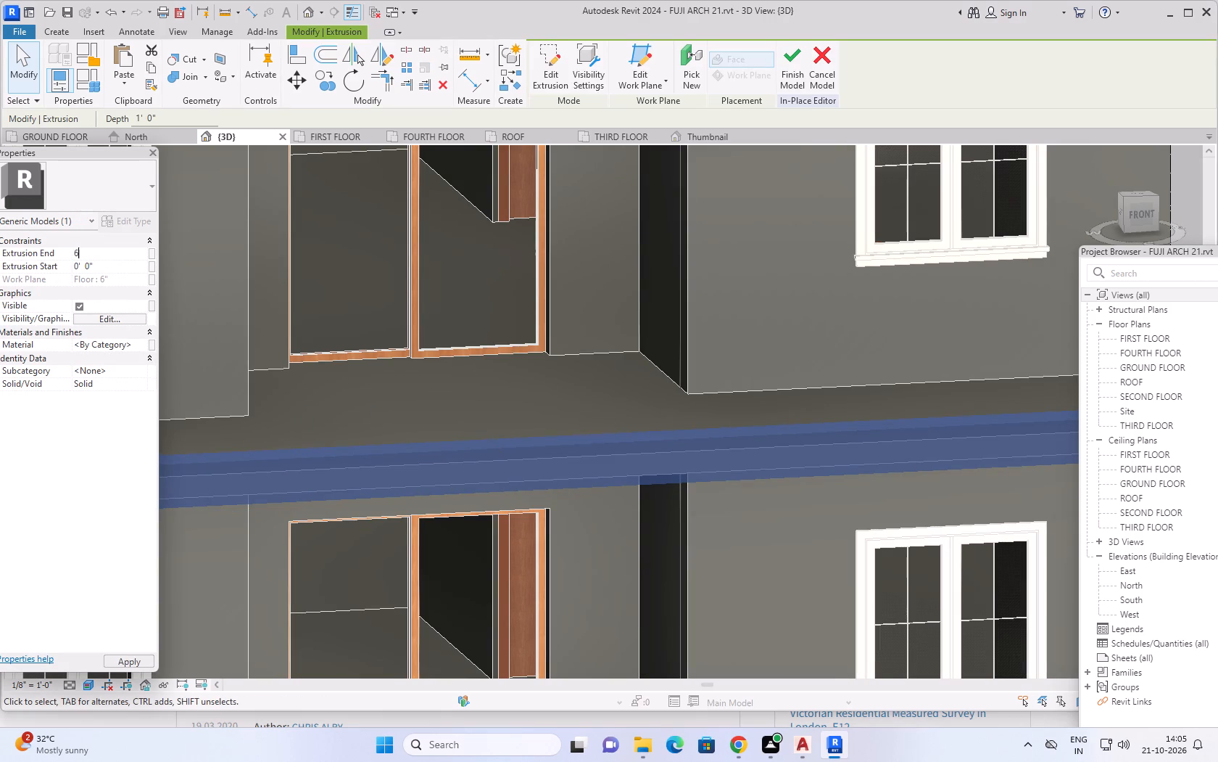
key("shift+quotedbl")
key("Return")
scroll(507, 393, "down", 5)
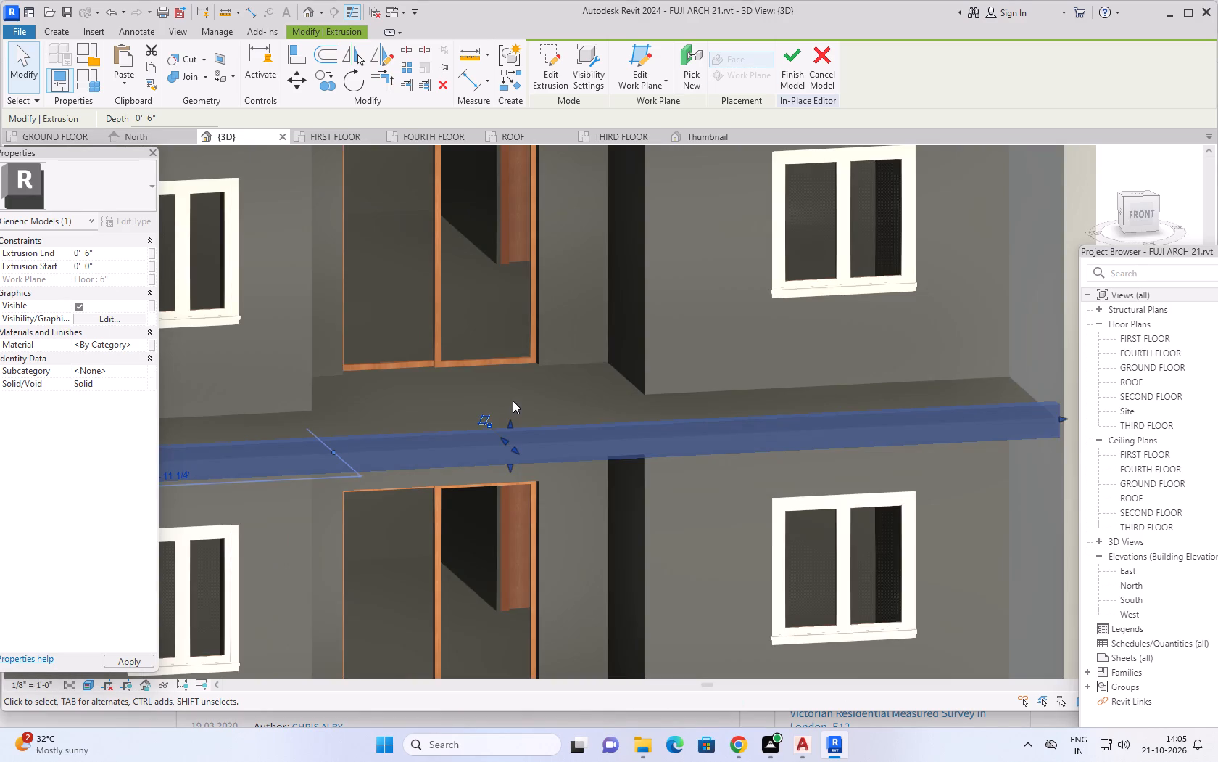
scroll(515, 397, "down", 3)
left_click(830, 364)
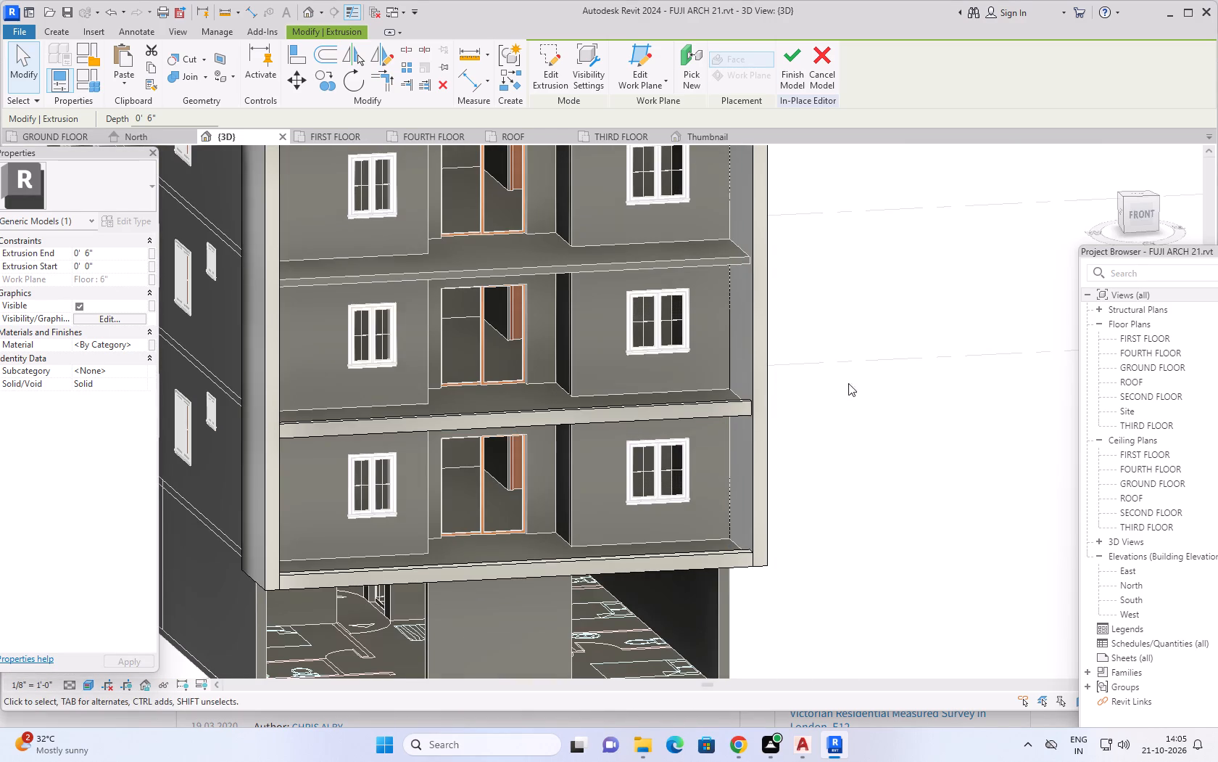
Examine the front frame, the lower slab band and the still unbanded upper slab from the front and both sides of the building.
middle_click_drag(856, 433, 583, 554)
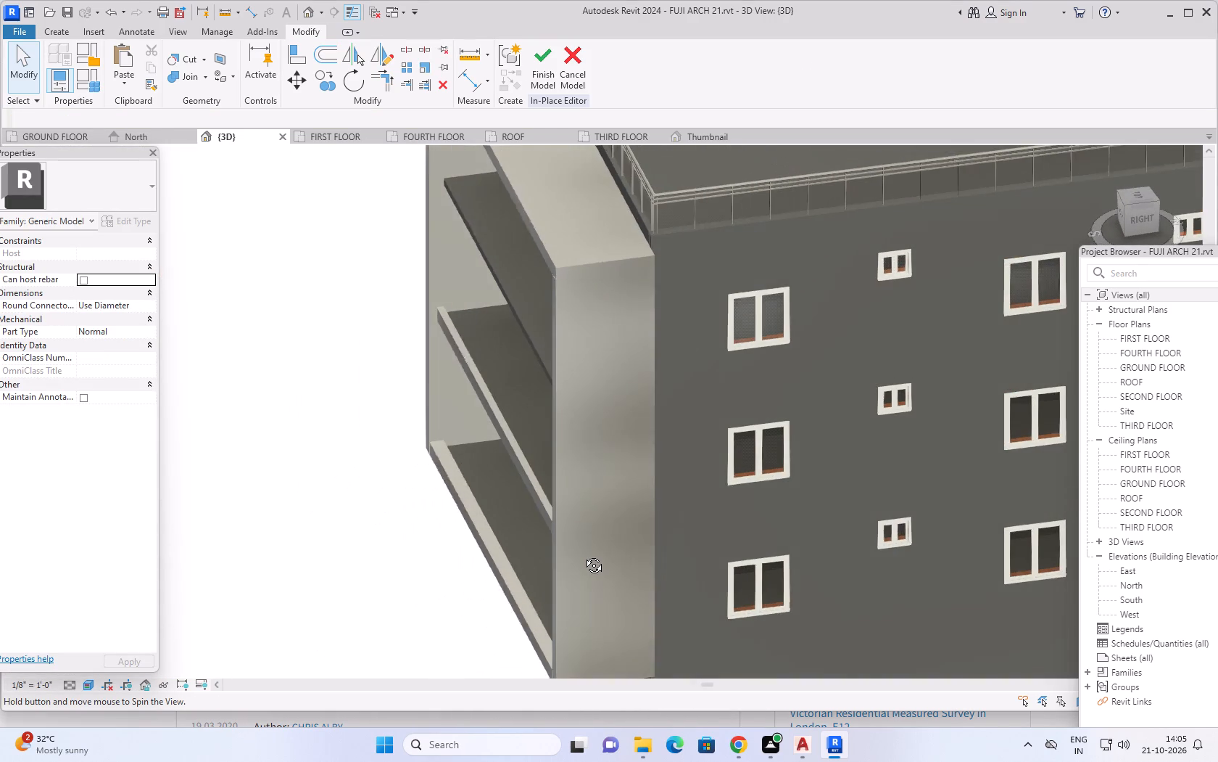
middle_click_drag(583, 554, 809, 409)
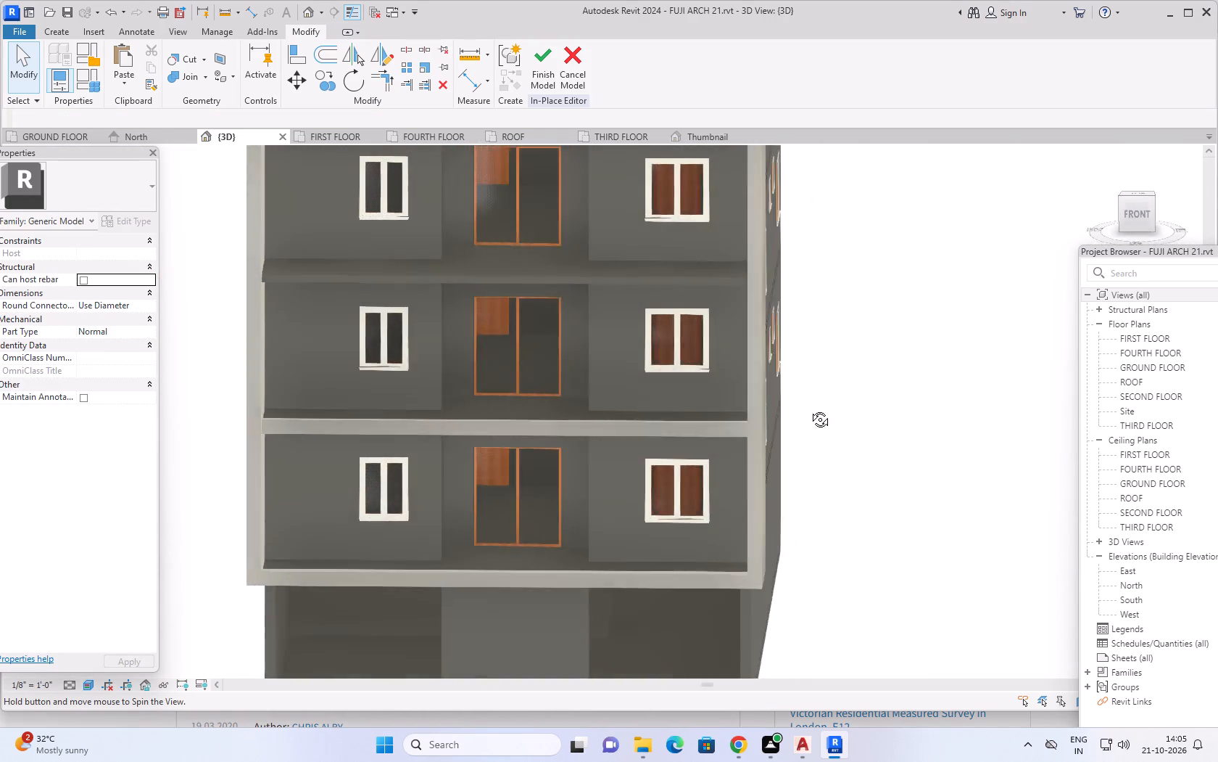
middle_click_drag(809, 409, 823, 372)
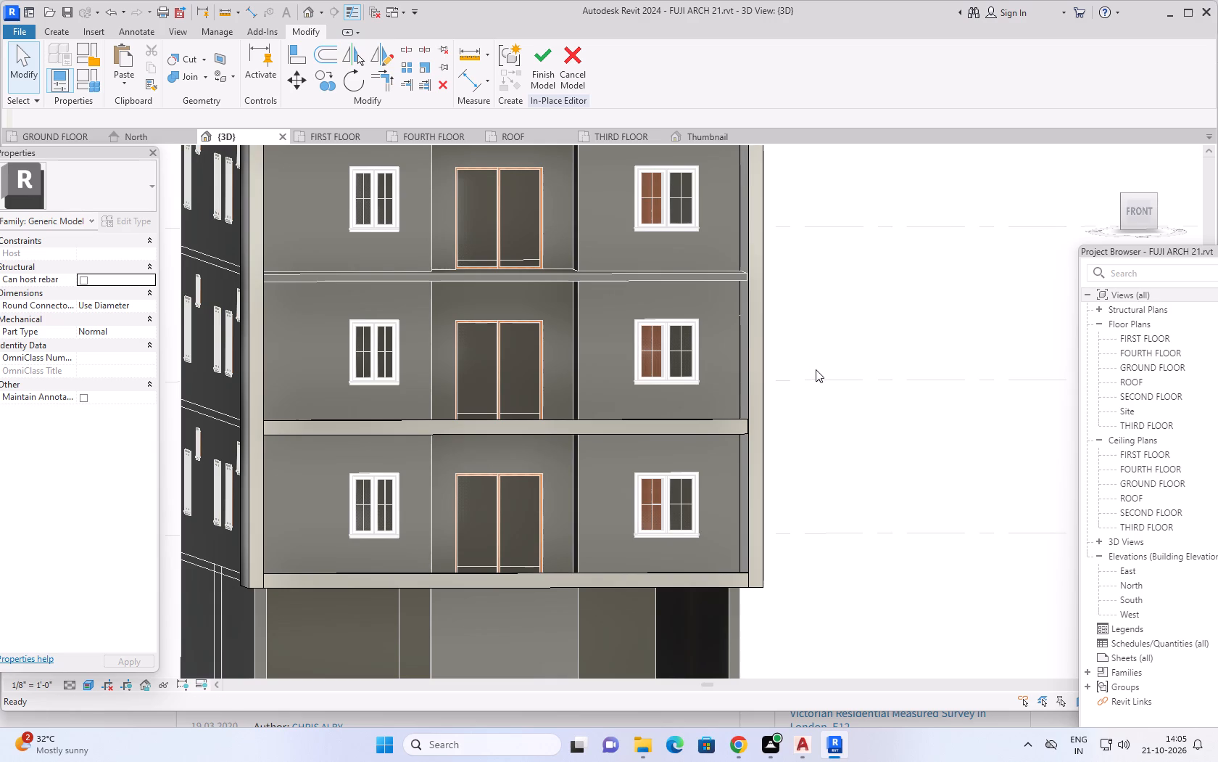
middle_click_drag(824, 401, 797, 439, "shift")
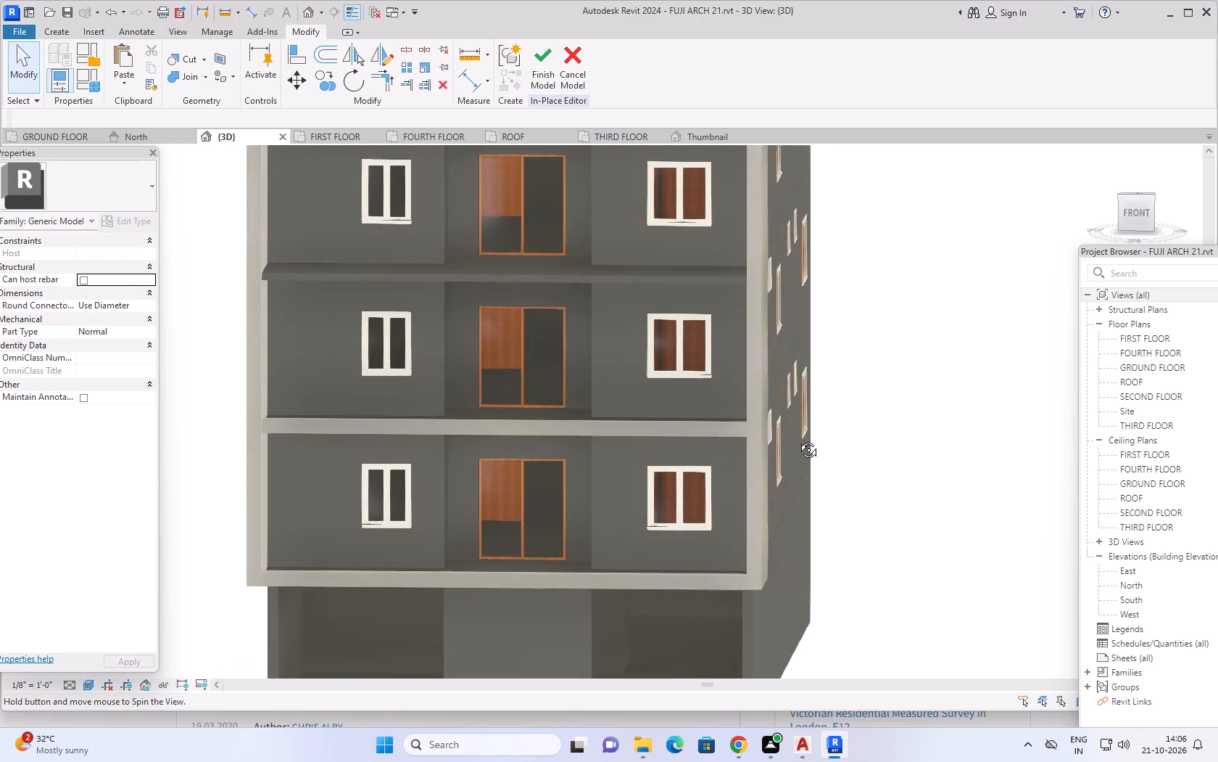
middle_click_drag(797, 439, 797, 443, "shift")
scroll(832, 405, "down", 2)
middle_click_drag(862, 382, 862, 390)
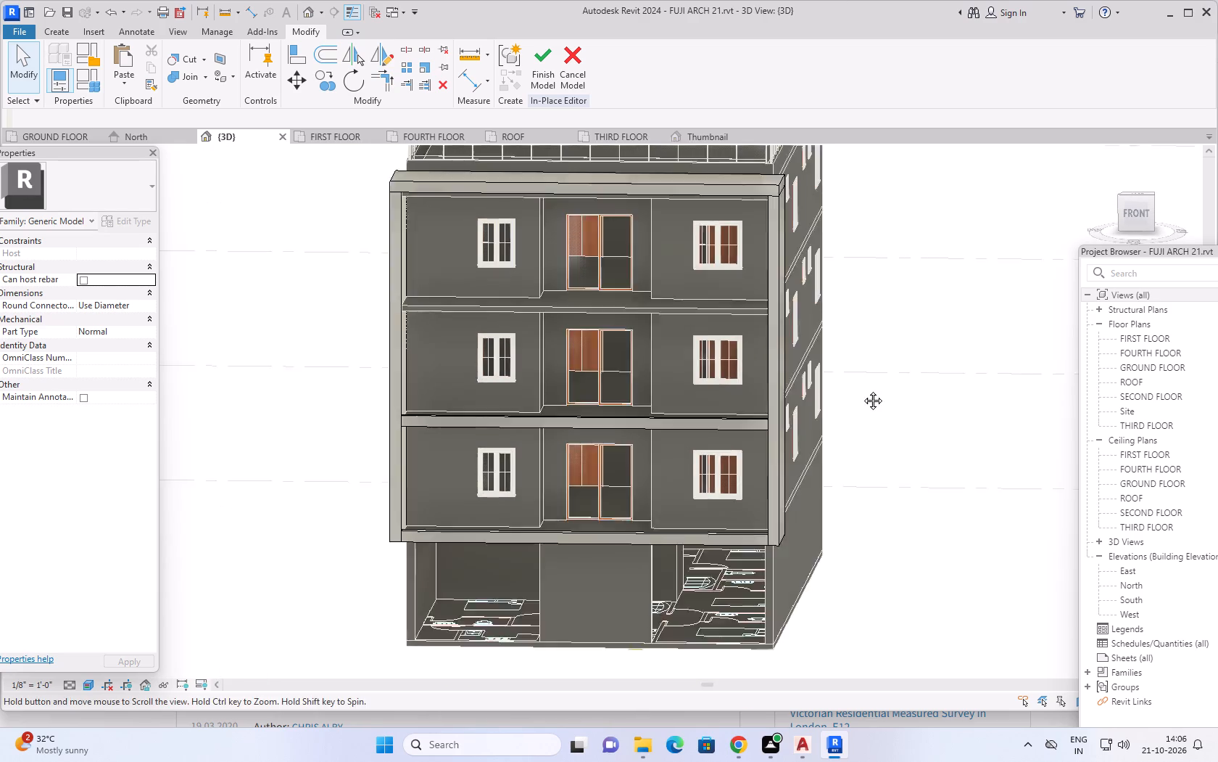
middle_click_drag(862, 390, 859, 415)
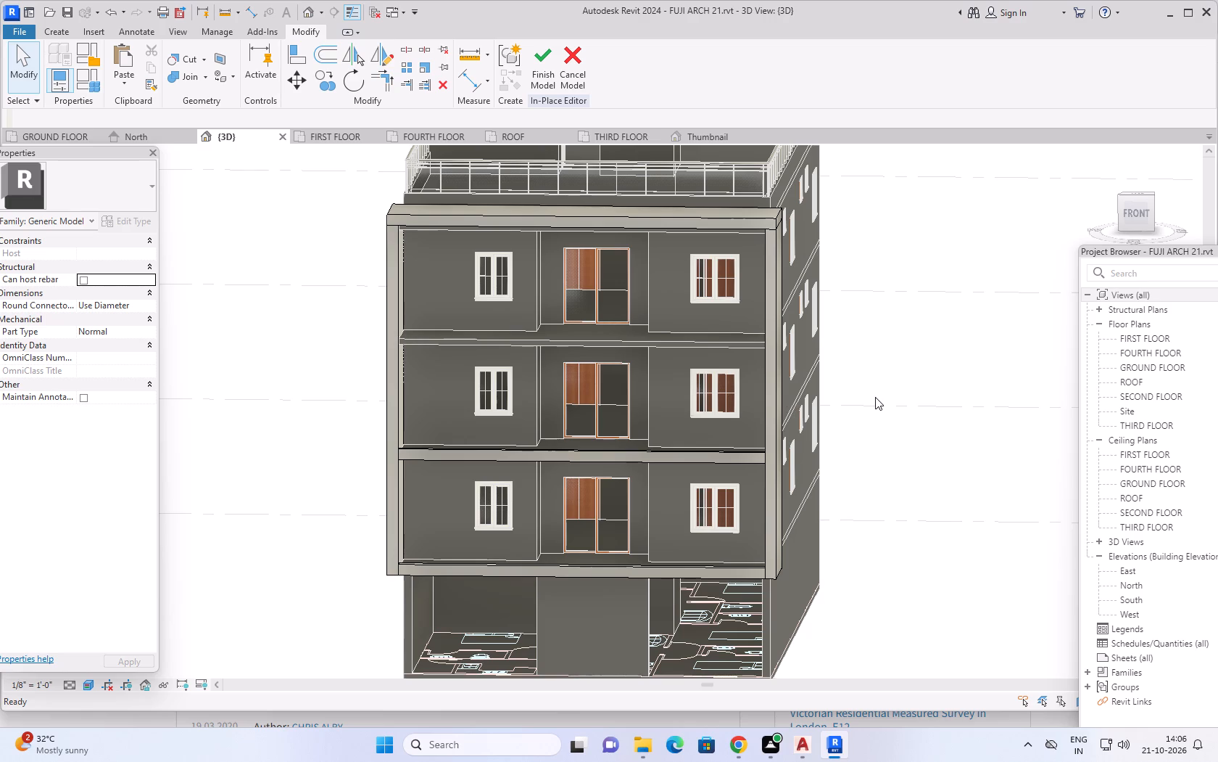
scroll(887, 416, "down", 1)
middle_click_drag(932, 488, 866, 472)
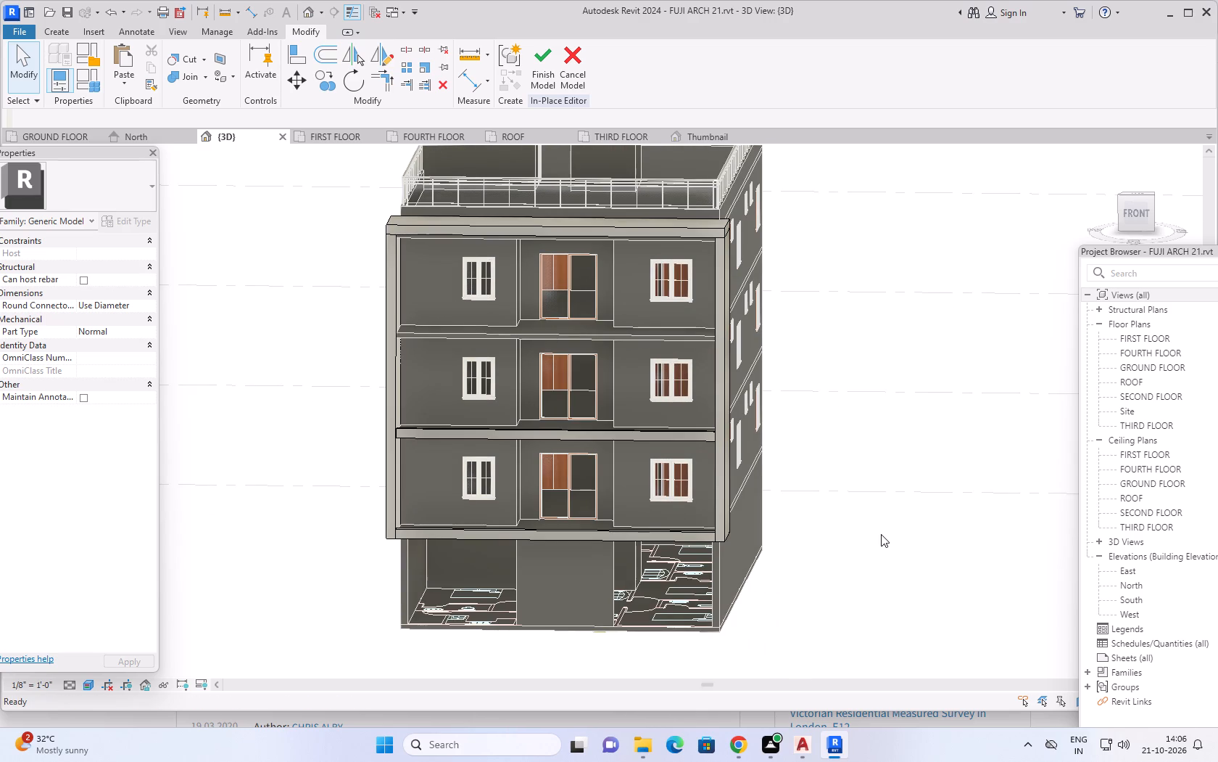
middle_click_drag(881, 535, 871, 533, "shift")
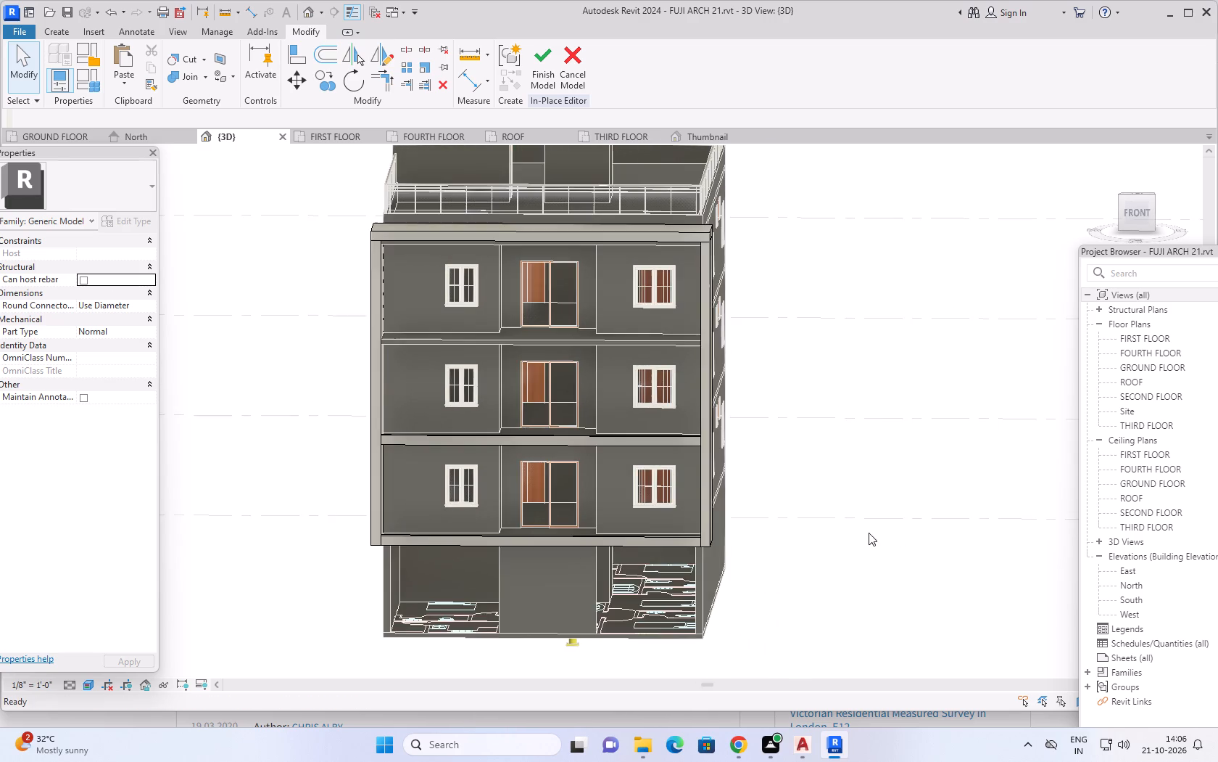
middle_click_drag(854, 488, 932, 504)
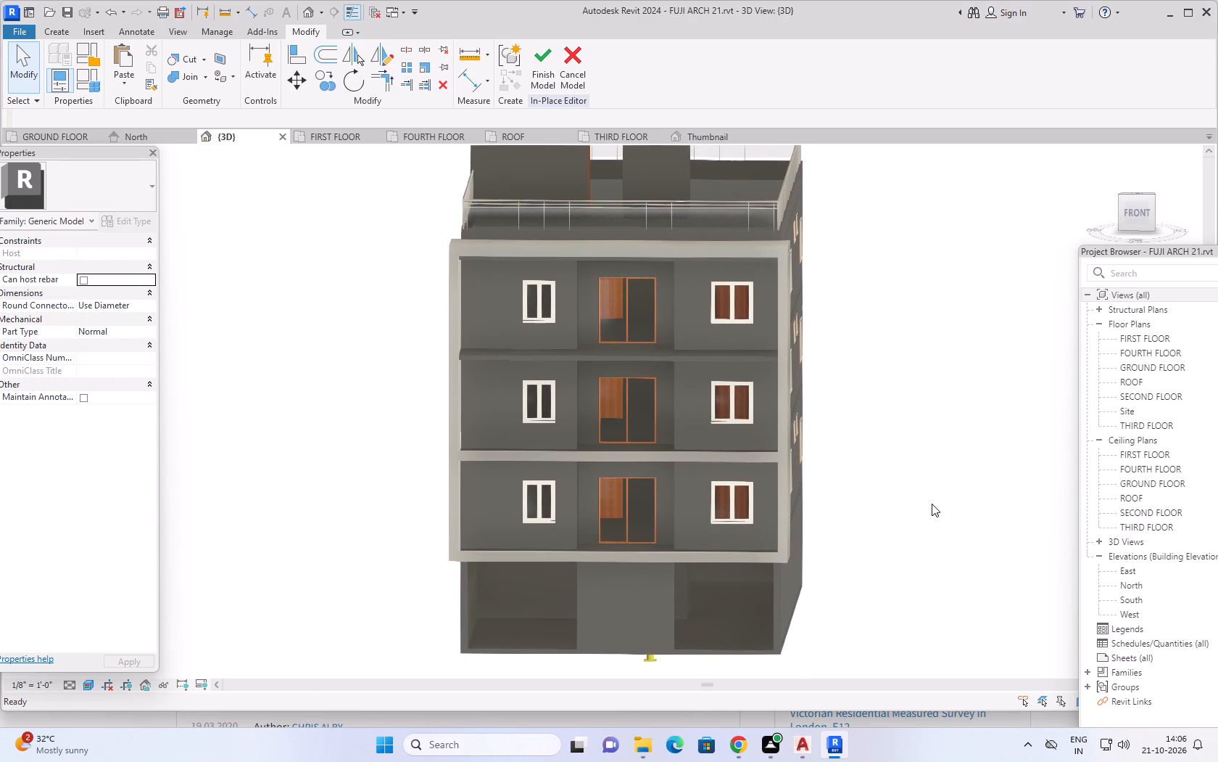
scroll(927, 499, "down", 1)
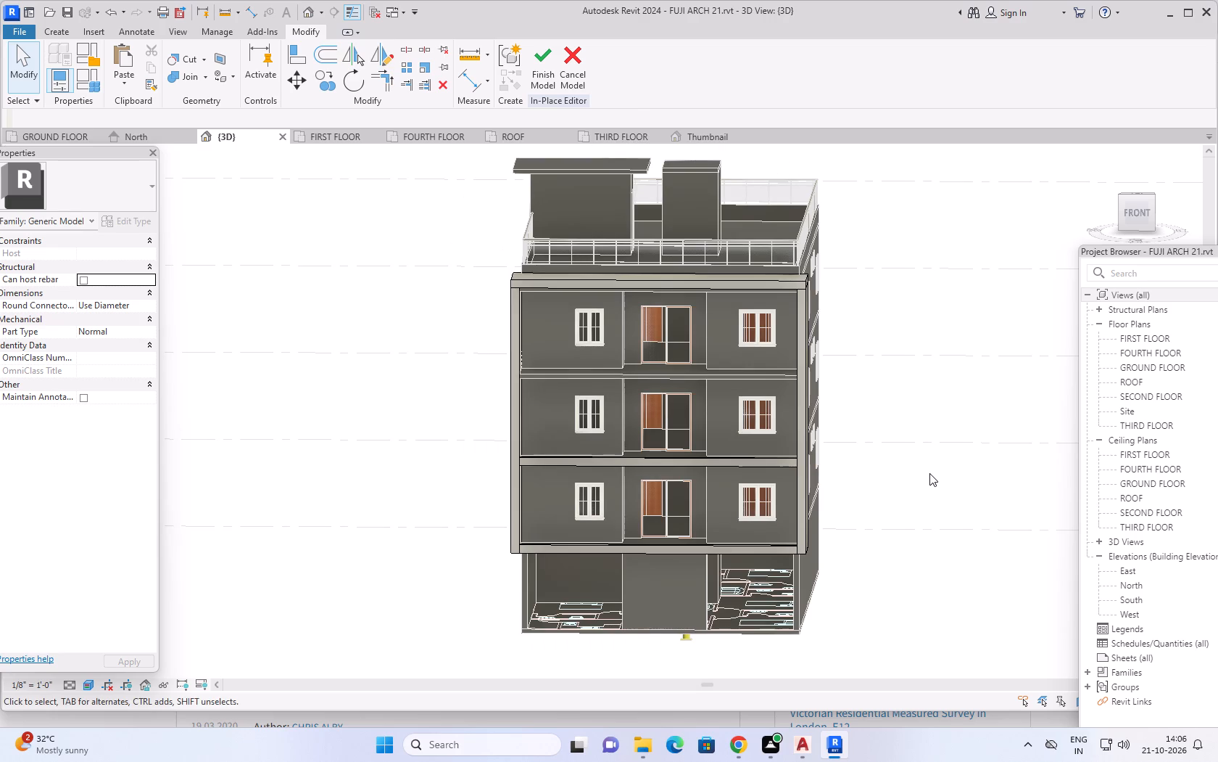
middle_click_drag(918, 509, 916, 478, "shift")
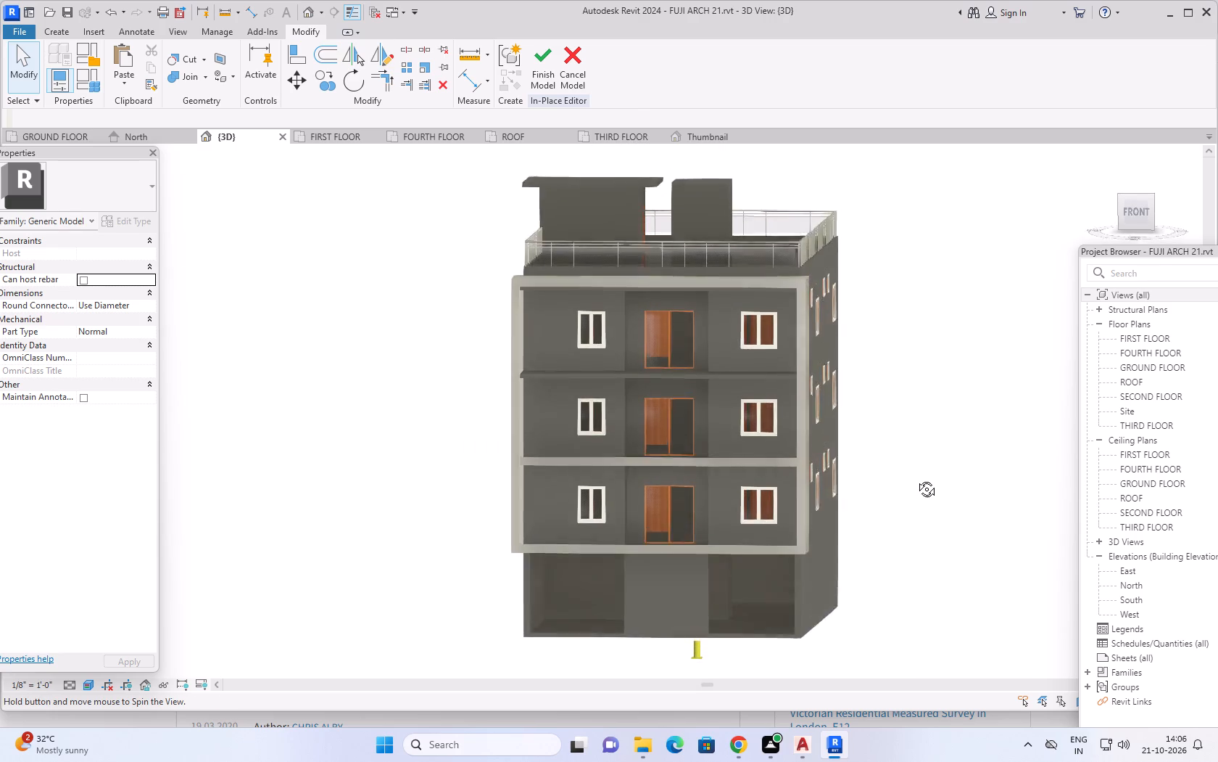
middle_click_drag(916, 478, 940, 469, "shift")
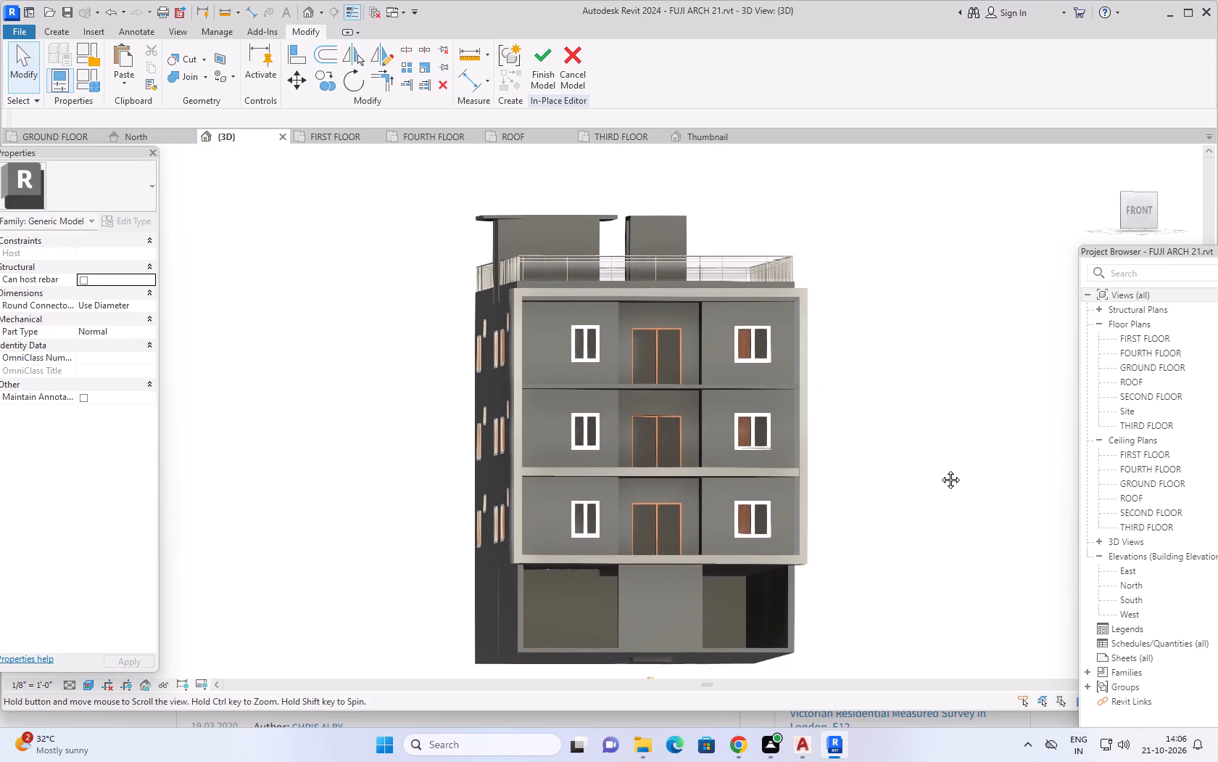
middle_click_drag(940, 469, 937, 476, "shift")
middle_click_drag(927, 456, 921, 502, "shift")
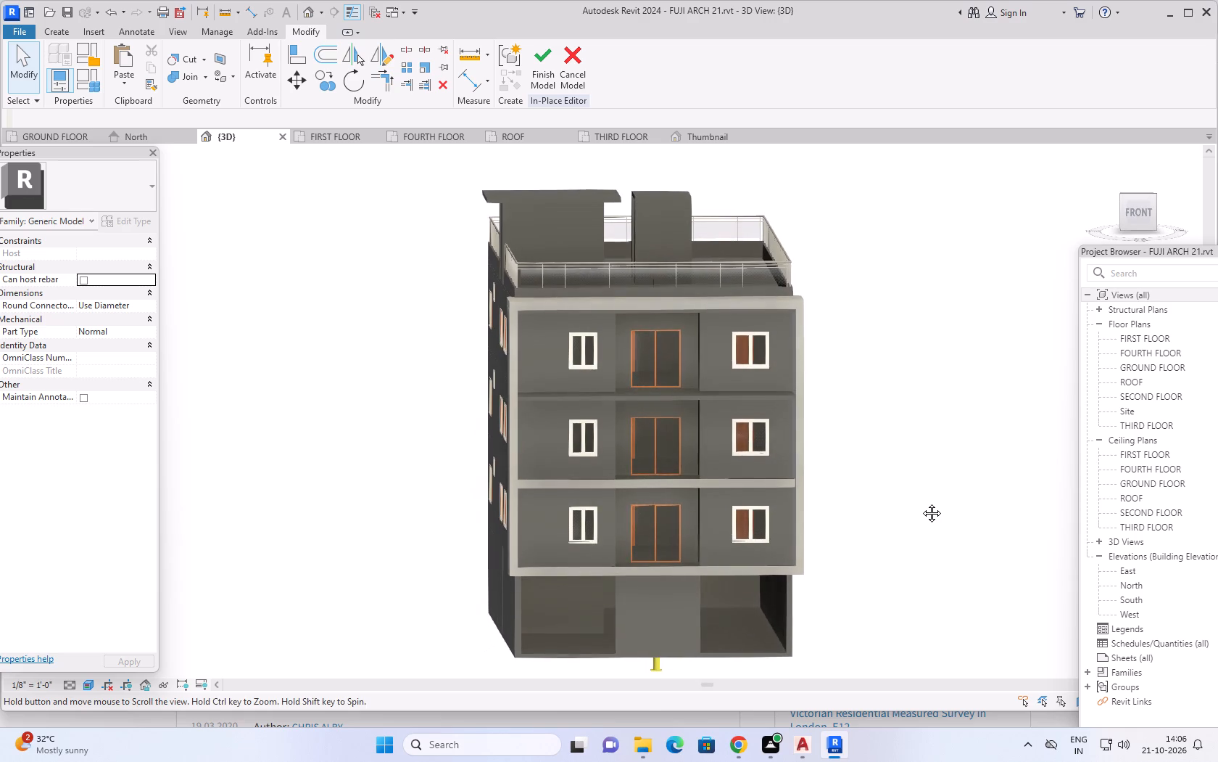
middle_click_drag(921, 502, 908, 520, "shift")
scroll(573, 475, "up", 3)
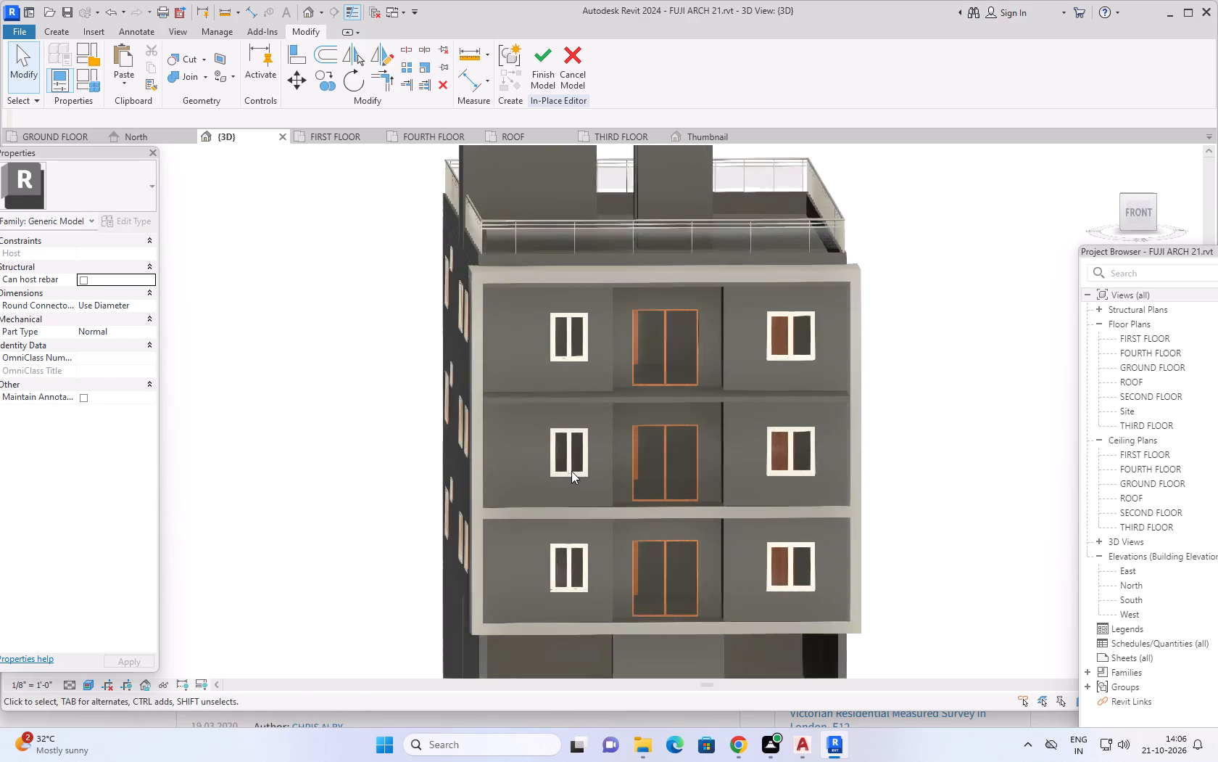
scroll(562, 468, "up", 2)
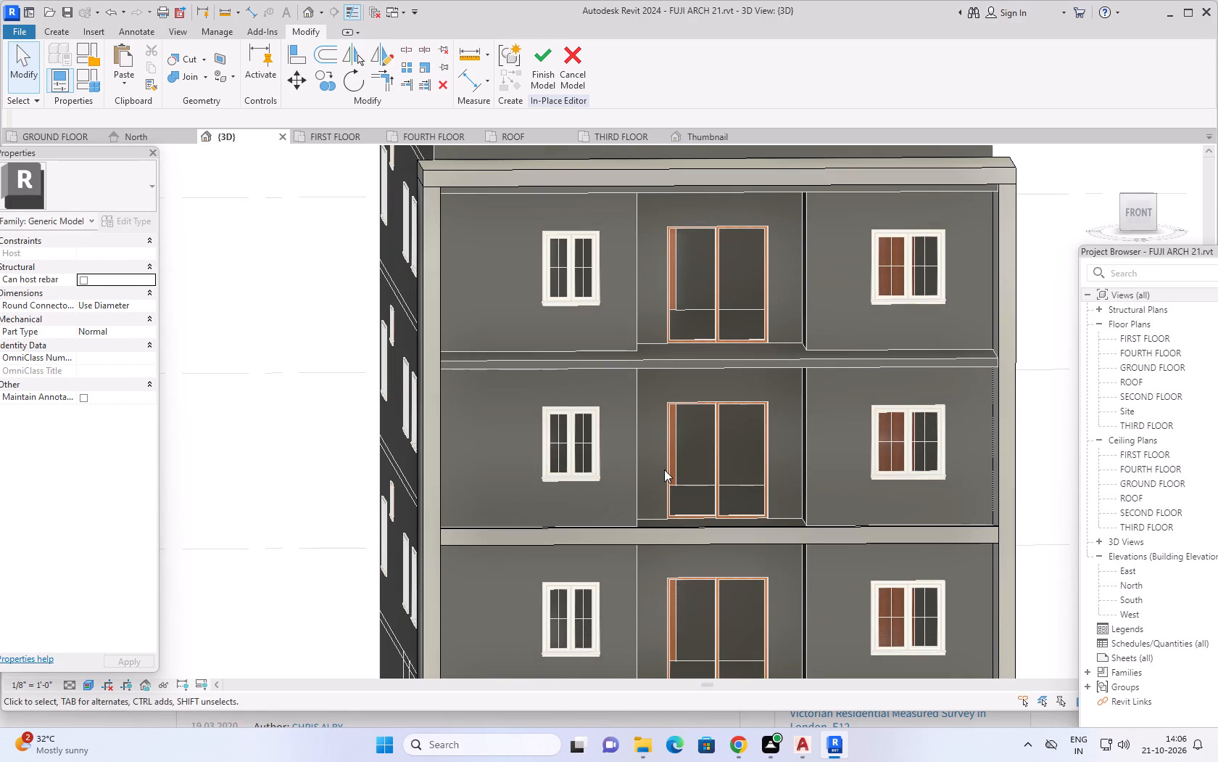
scroll(752, 471, "down", 2)
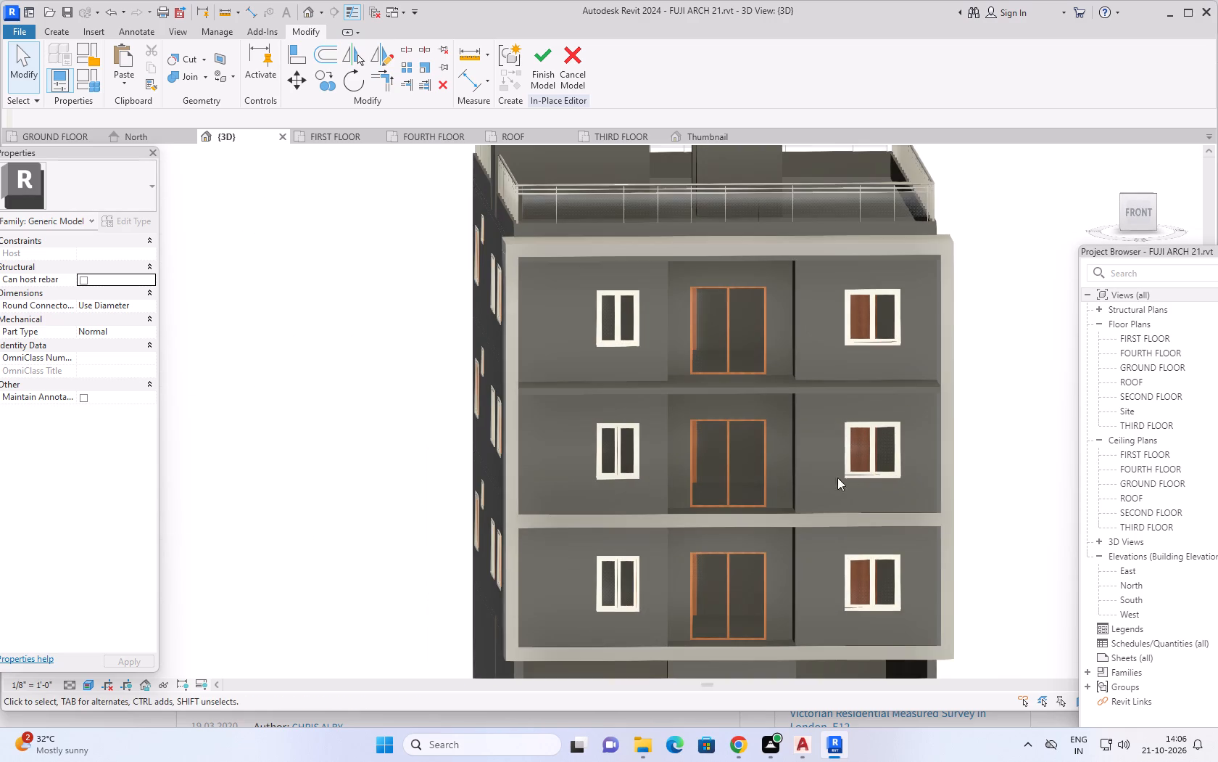
middle_click_drag(1005, 430, 1019, 480)
middle_click(1022, 458, "shift")
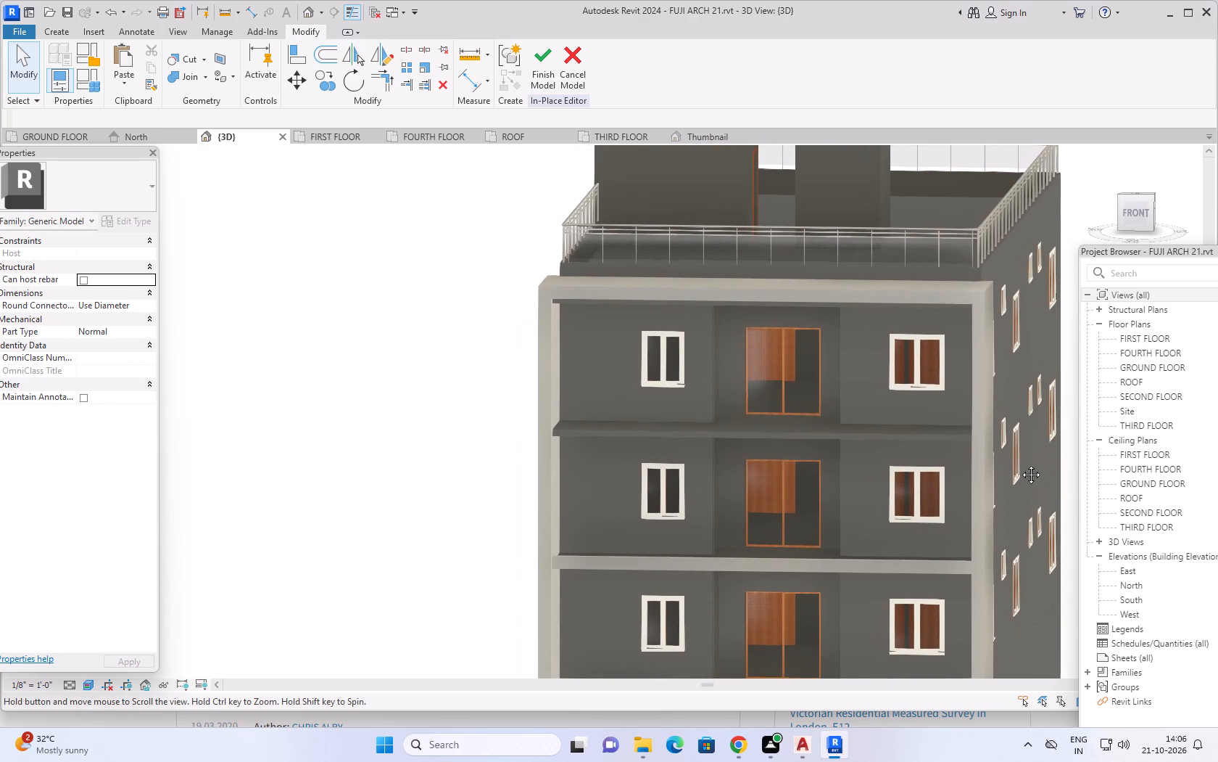
middle_click_drag(431, 408, 390, 449)
middle_click_drag(383, 432, 378, 470, "shift")
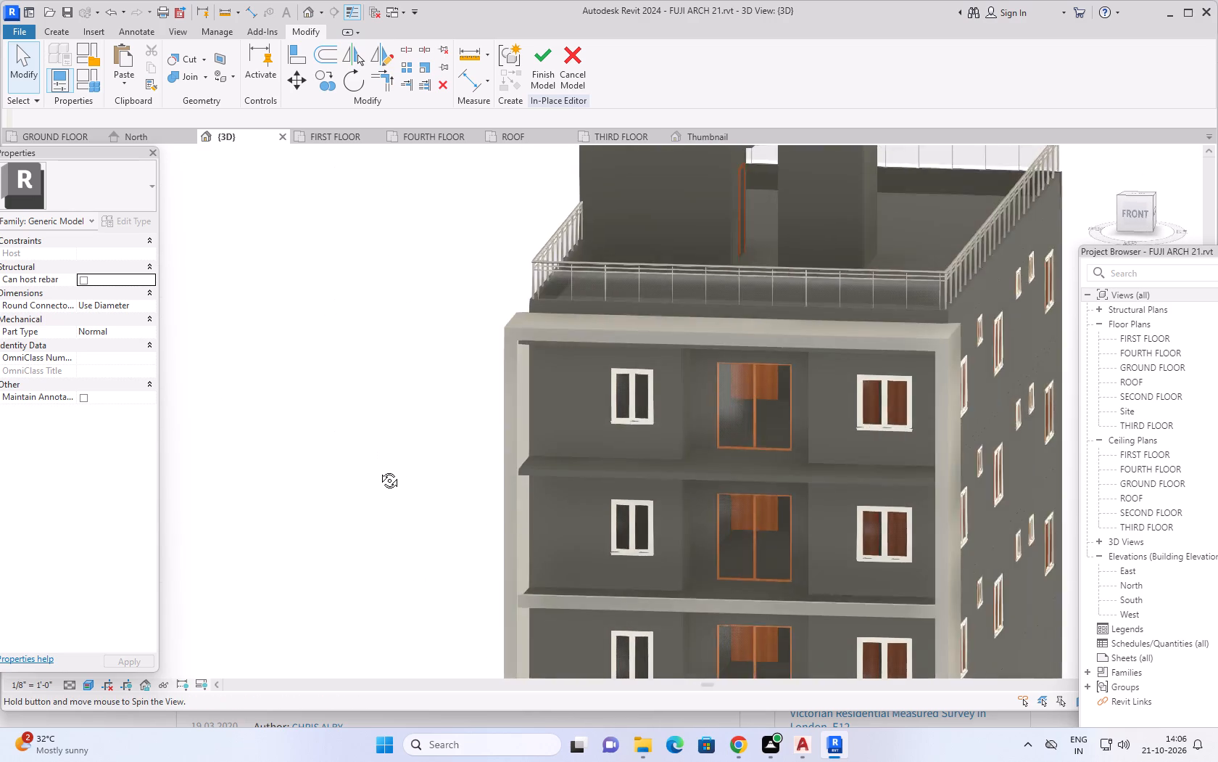
middle_click_drag(378, 470, 414, 416, "shift")
scroll(597, 494, "up", 1)
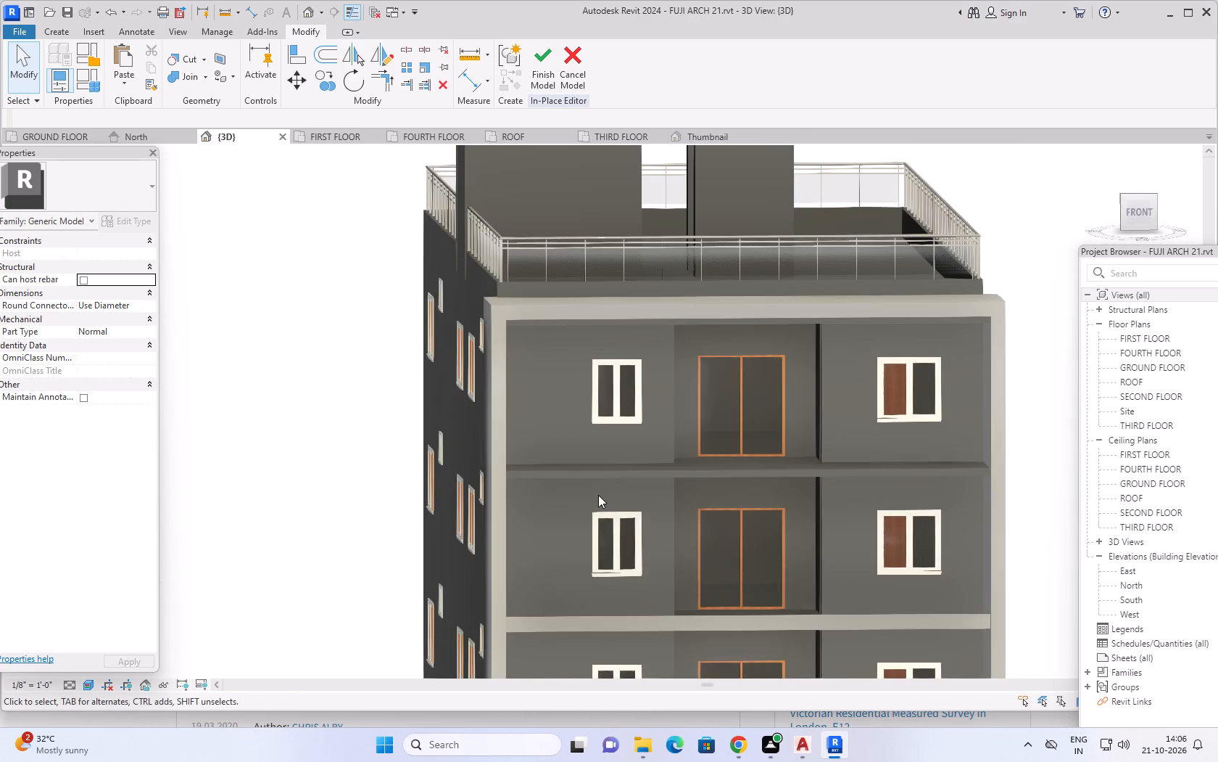
scroll(598, 495, "up", 1)
middle_click_drag(588, 562, 560, 460)
scroll(586, 473, "down", 2)
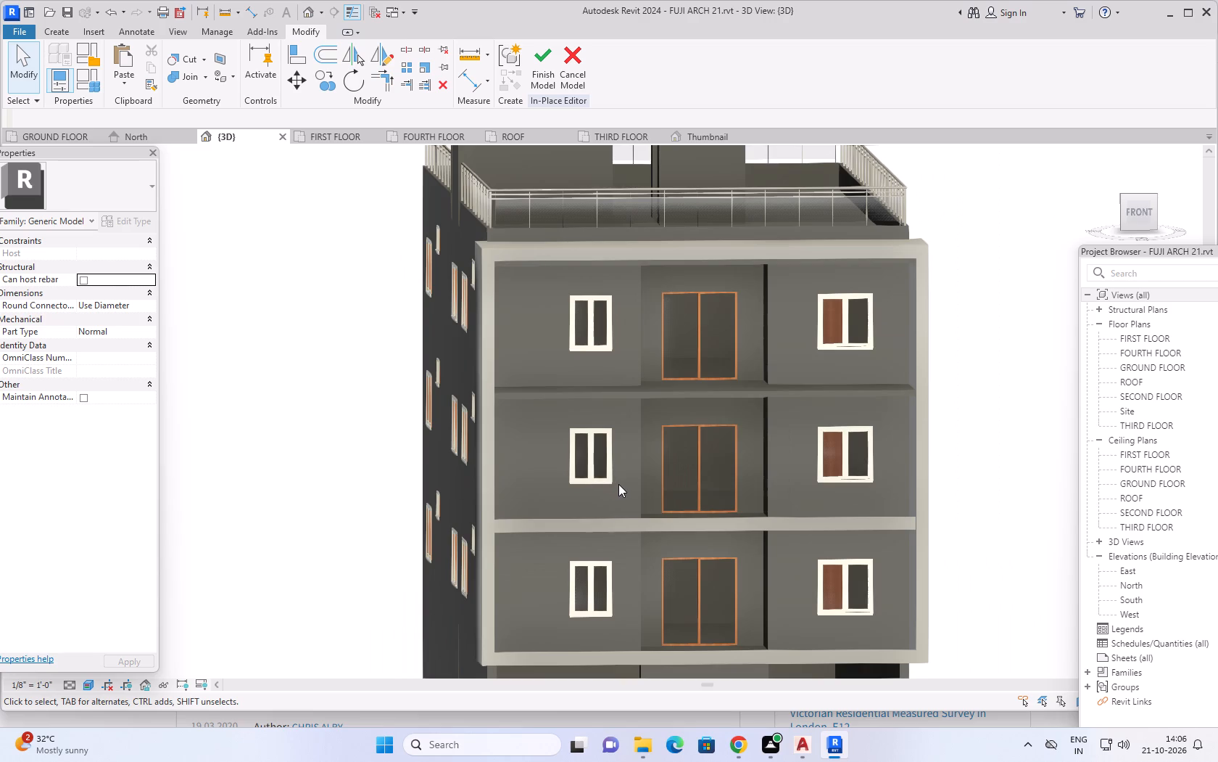
scroll(621, 480, "down", 1)
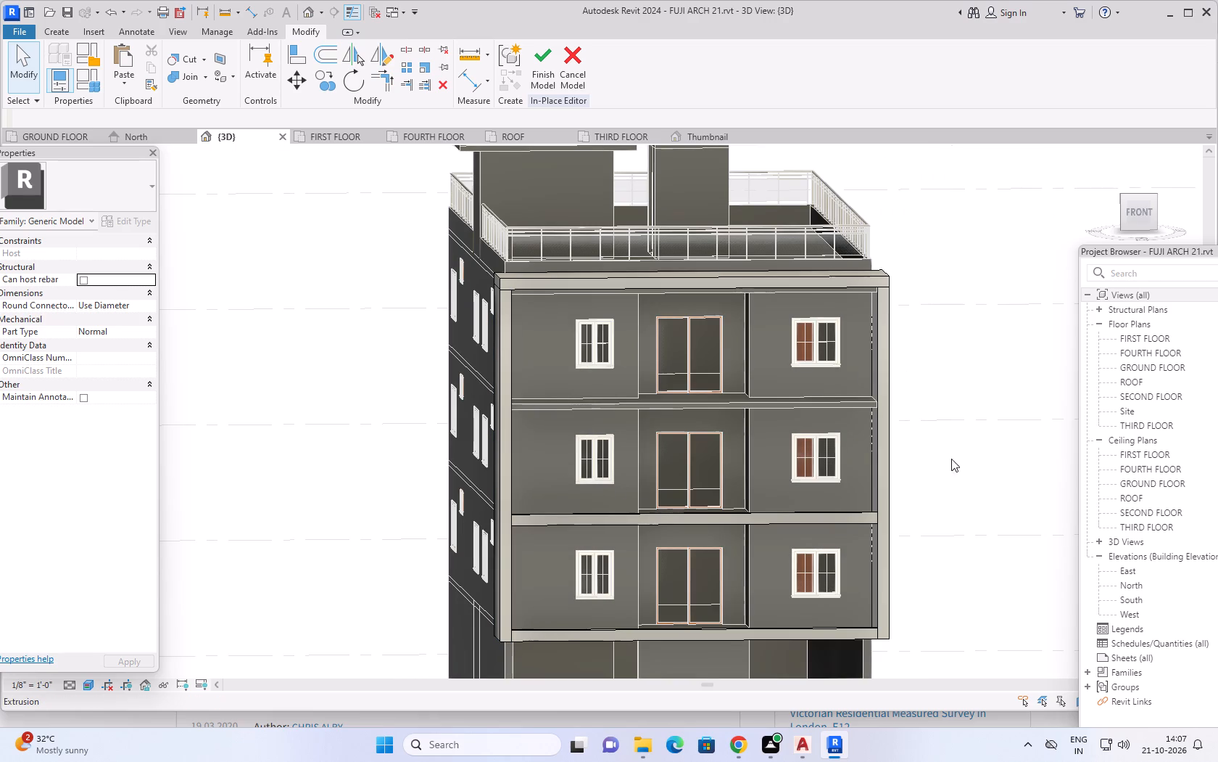
middle_click_drag(964, 486, 932, 456, "shift")
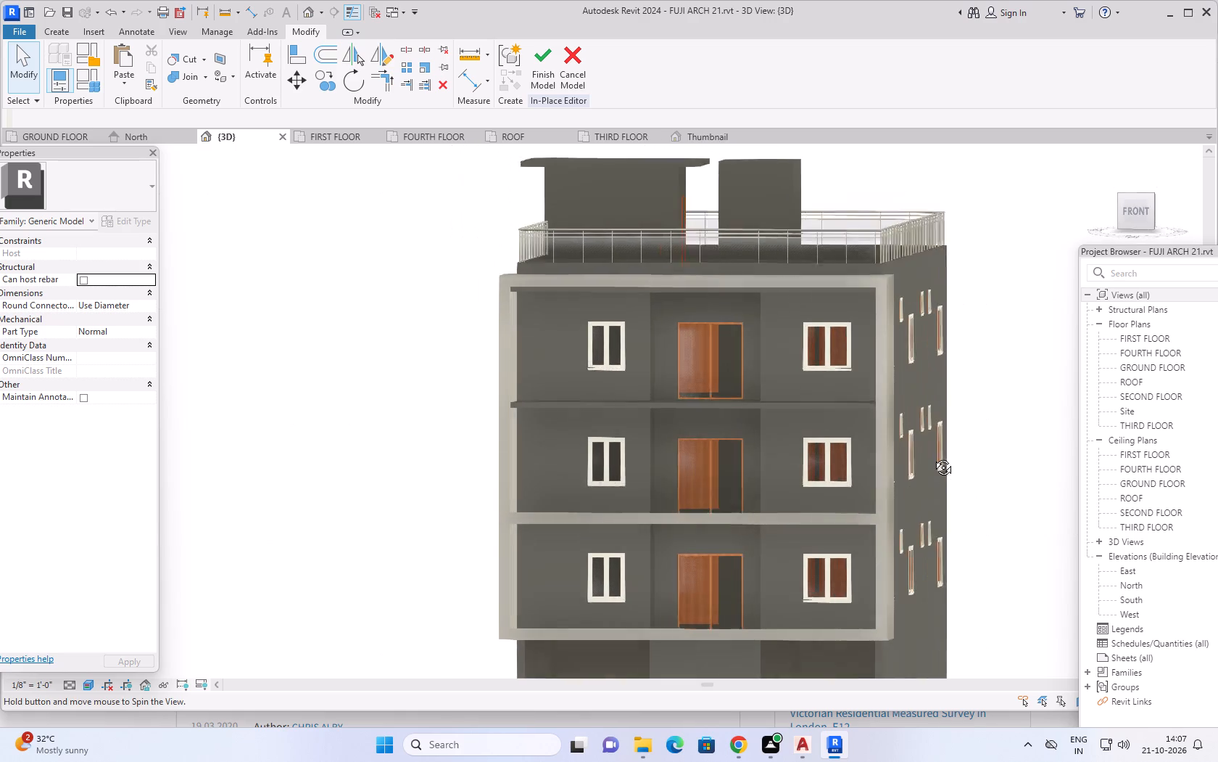
middle_click_drag(932, 456, 979, 467, "shift")
middle_click_drag(947, 431, 954, 472)
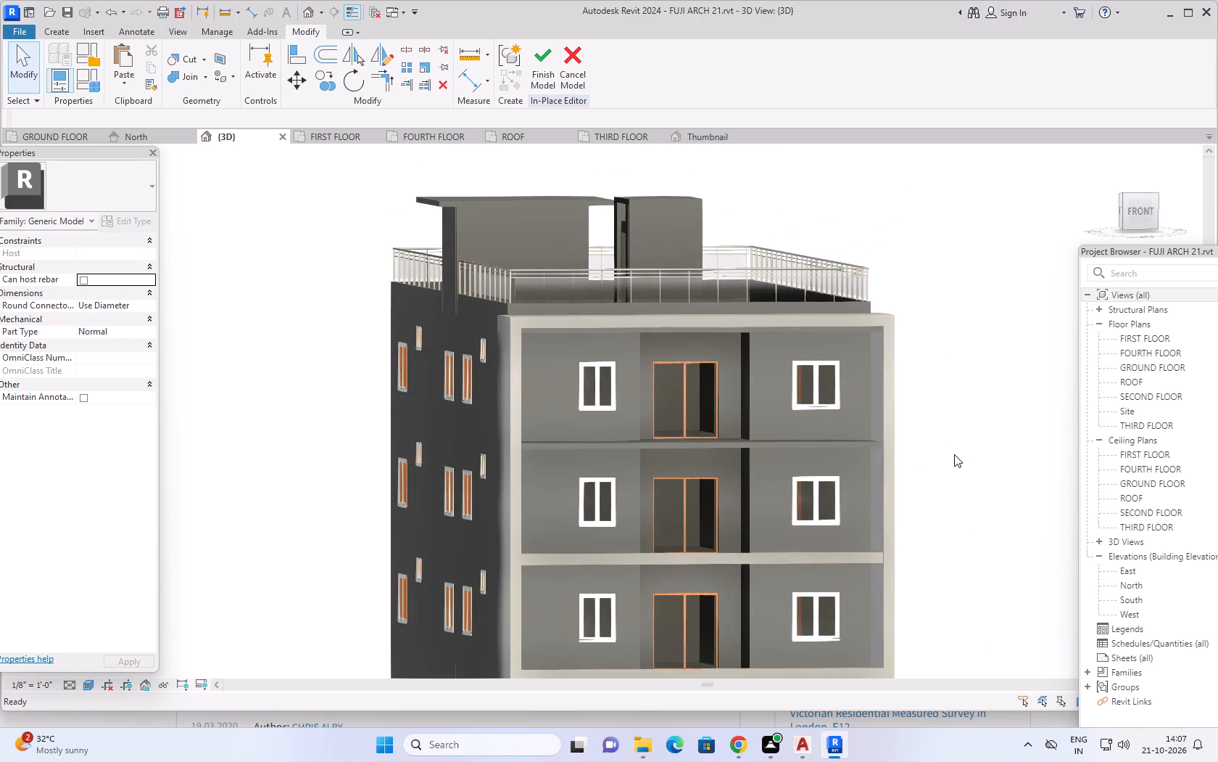
middle_click_drag(956, 454, 930, 509, "shift")
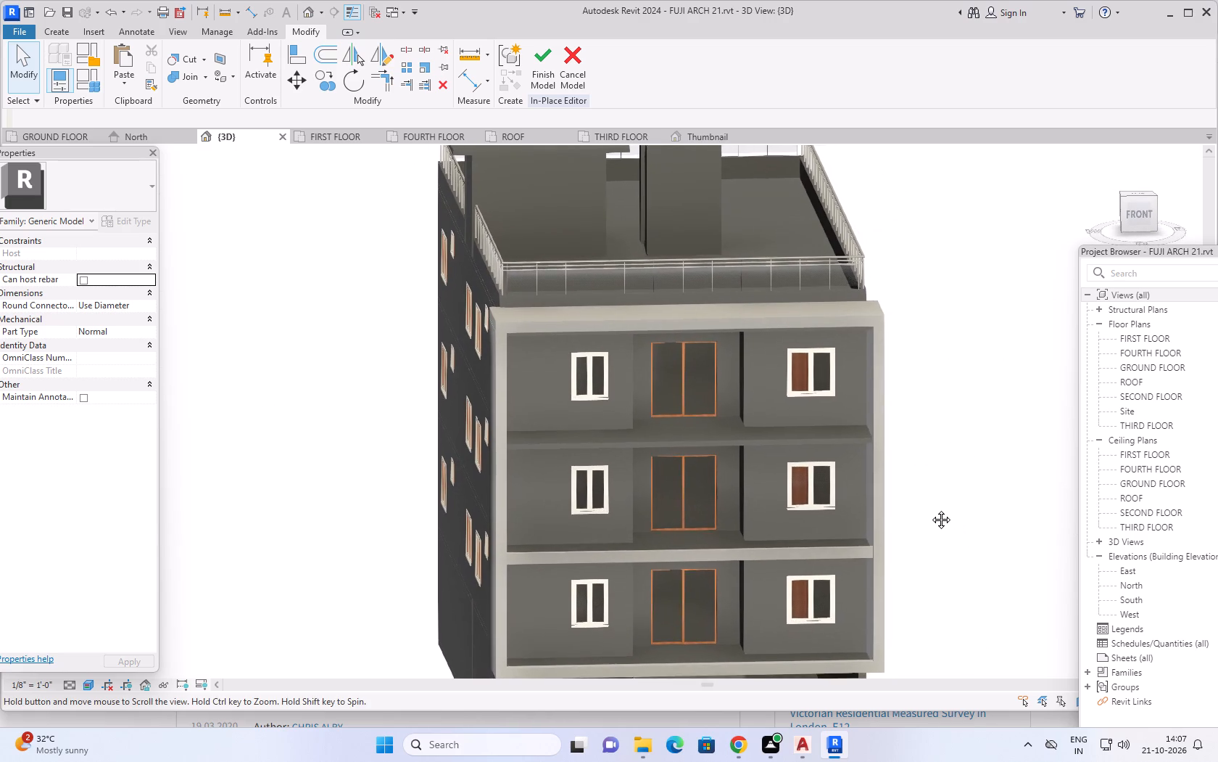
middle_click_drag(930, 509, 930, 509, "shift")
middle_click_drag(958, 472, 964, 507)
middle_click_drag(964, 507, 895, 549, "shift")
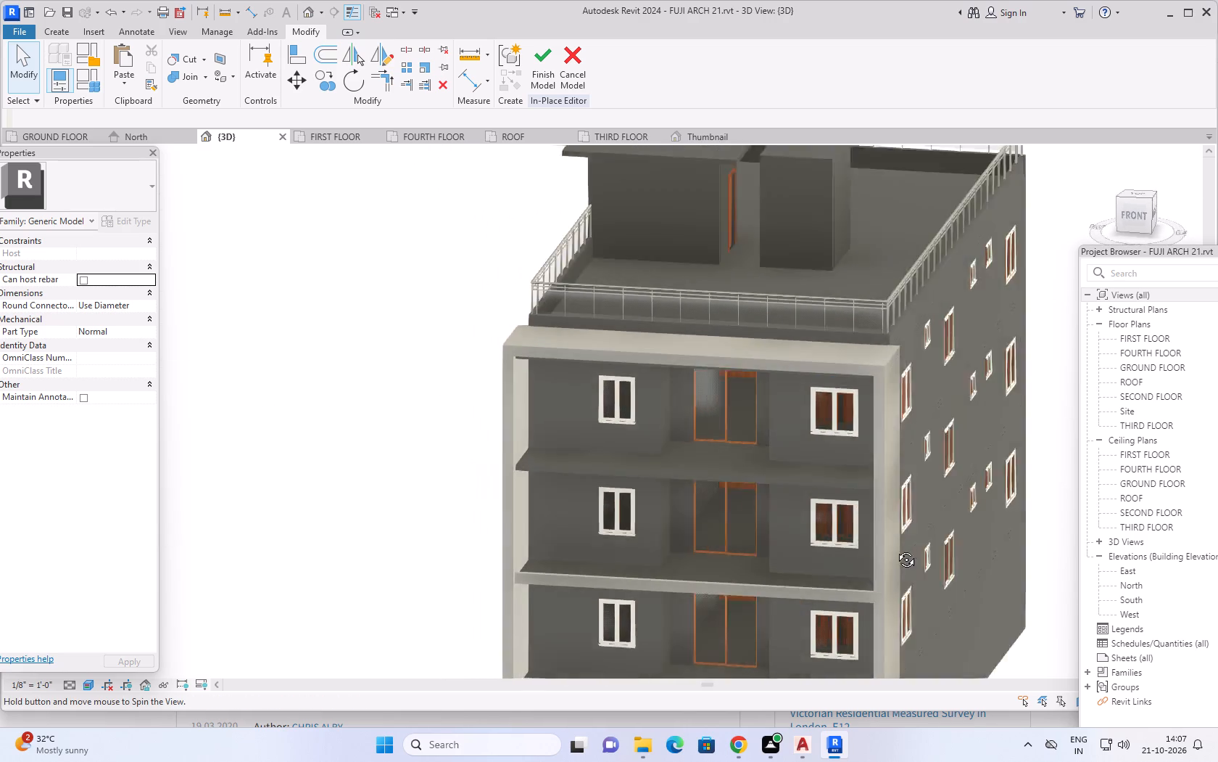
Start a new extrusion and pick the front face of the unbanded upper intermediate slab as its work plane.
middle_click_drag(895, 549, 962, 393, "shift")
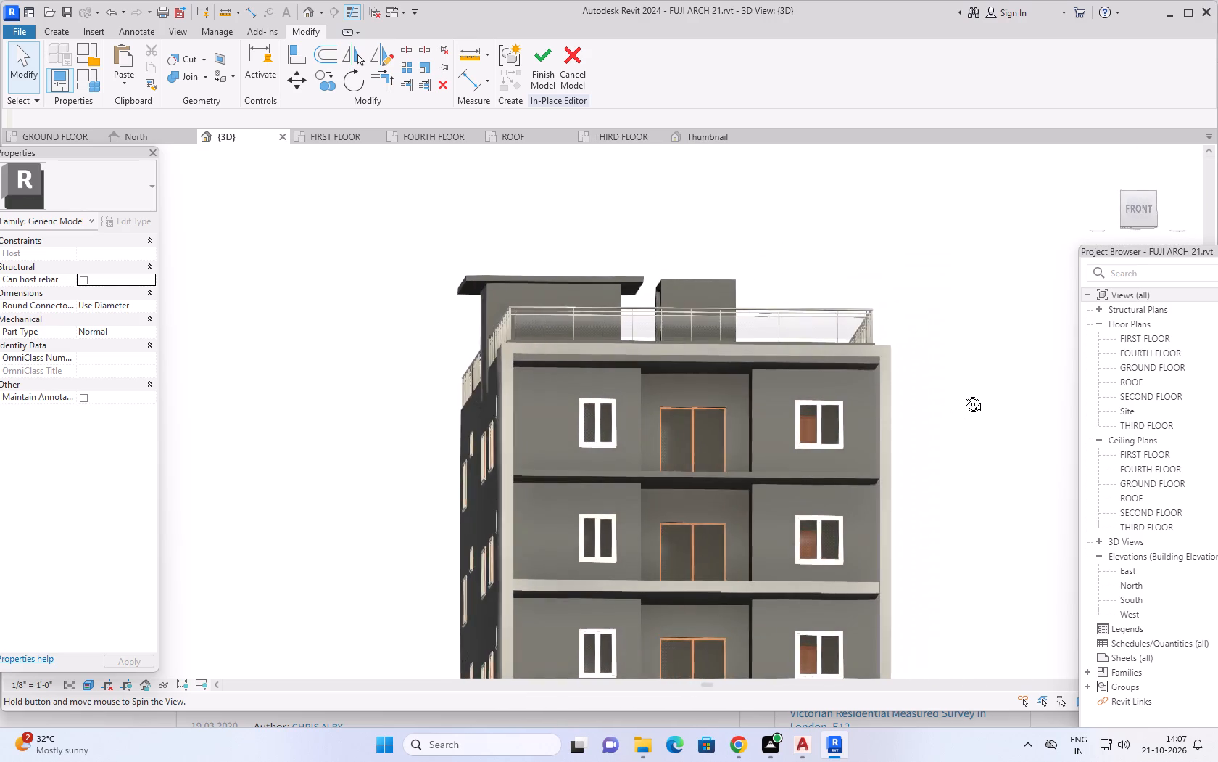
middle_click_drag(962, 393, 964, 422, "shift")
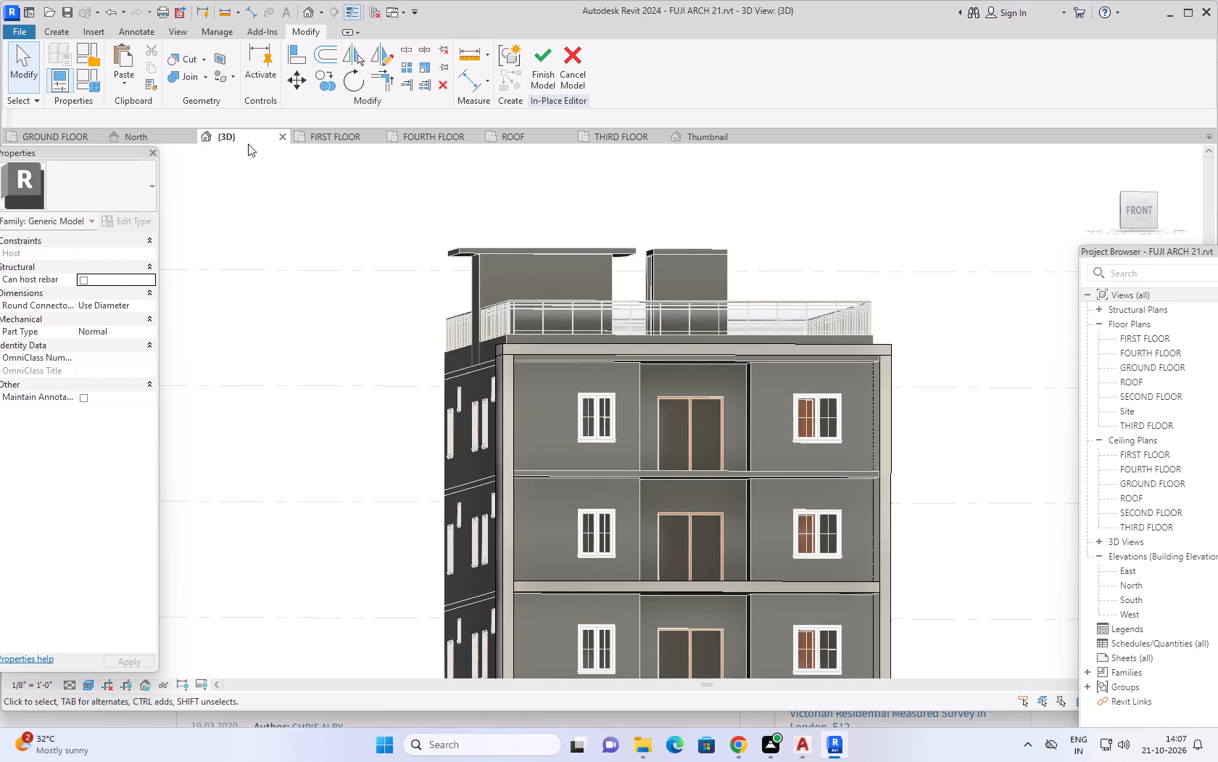
left_click(51, 33)
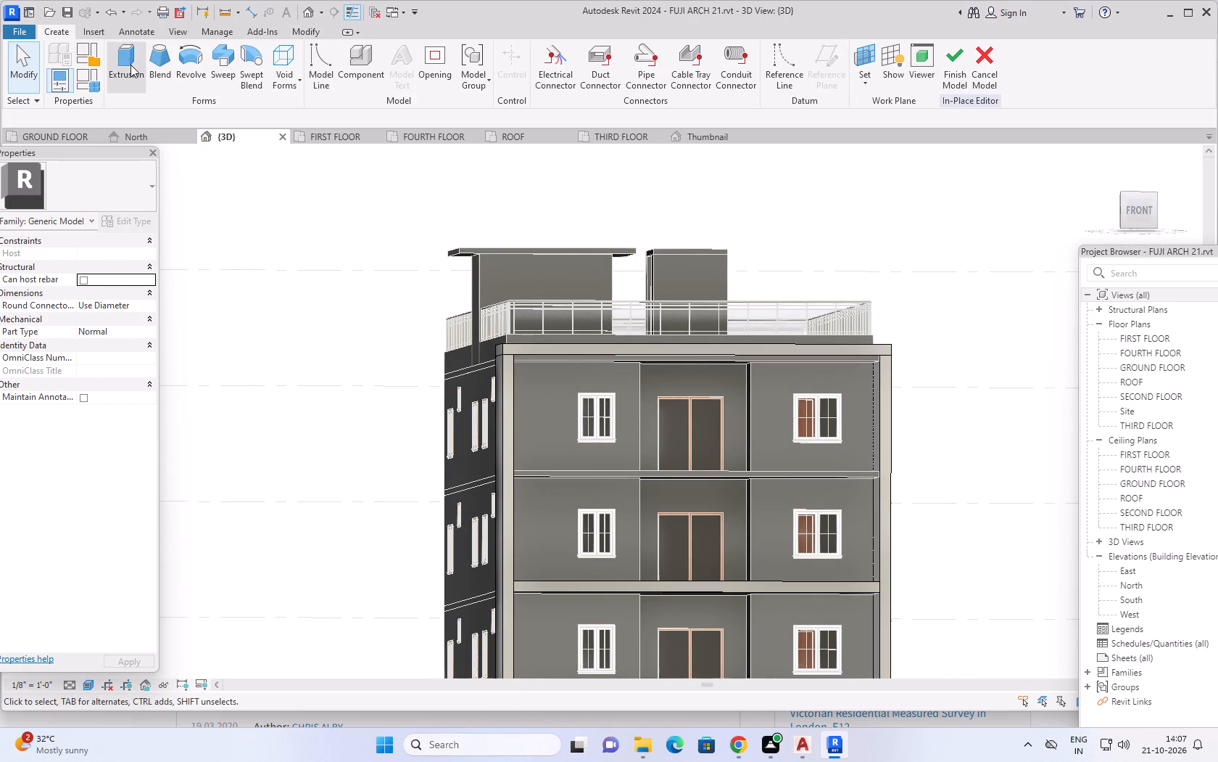
left_click(130, 65)
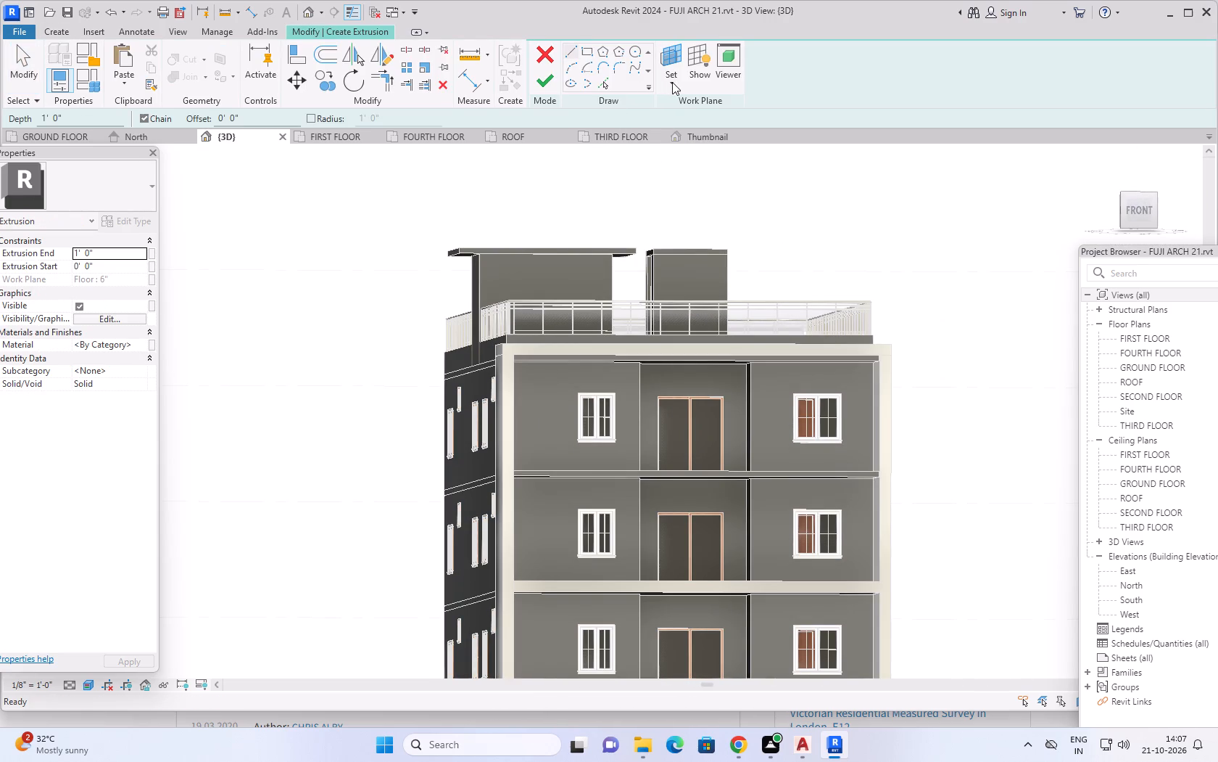
left_click(672, 82)
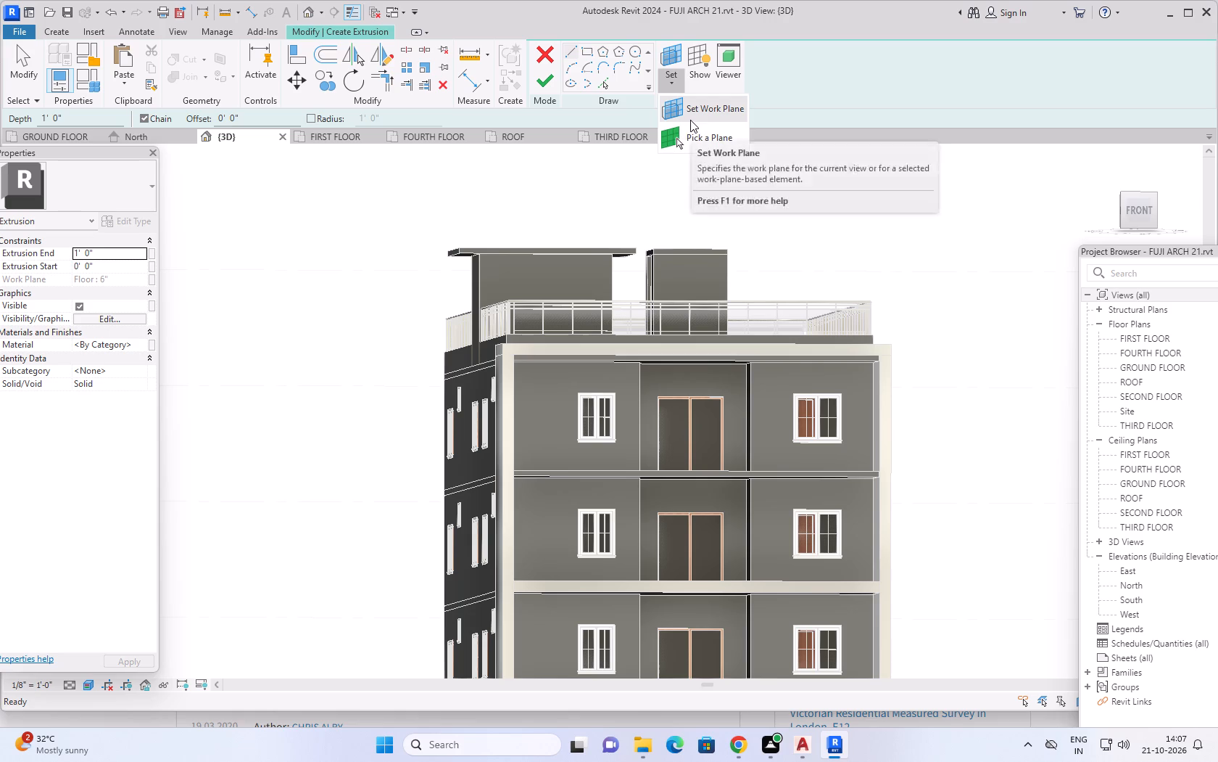
left_click(691, 136)
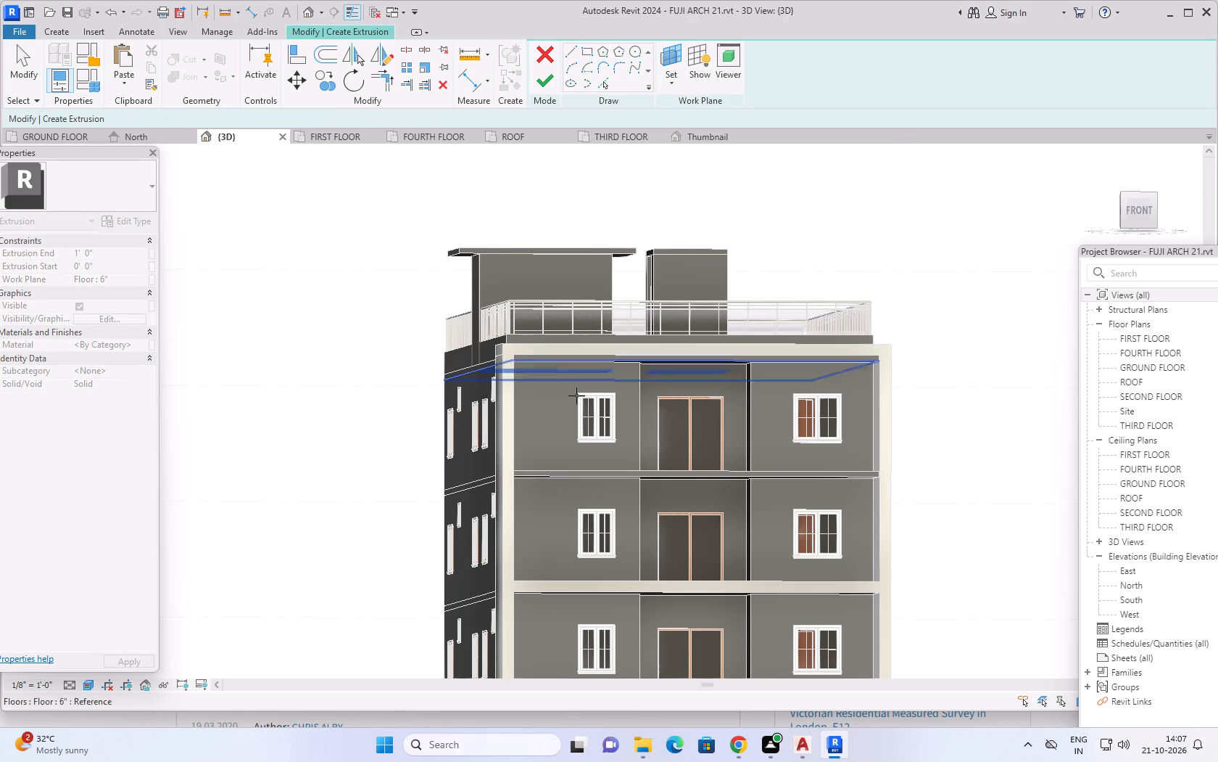
middle_click_drag(333, 412, 322, 465)
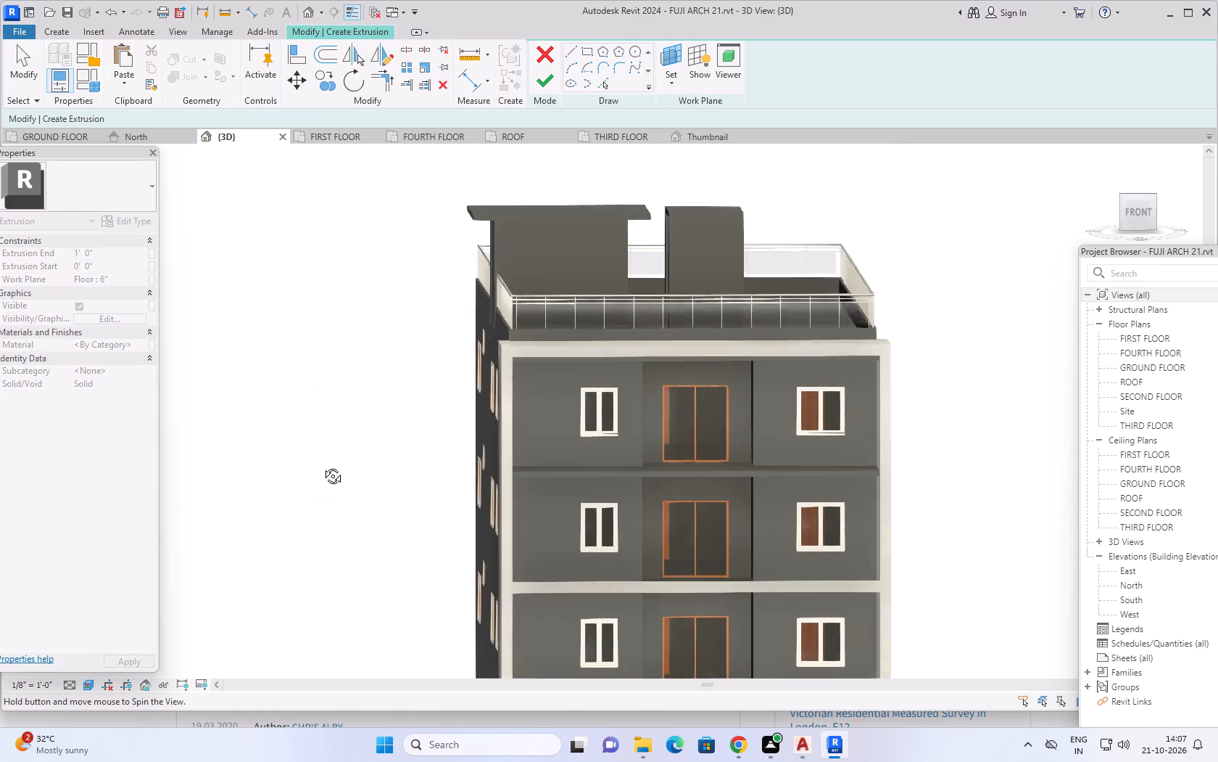
middle_click_drag(322, 465, 321, 477)
scroll(656, 478, "up", 7)
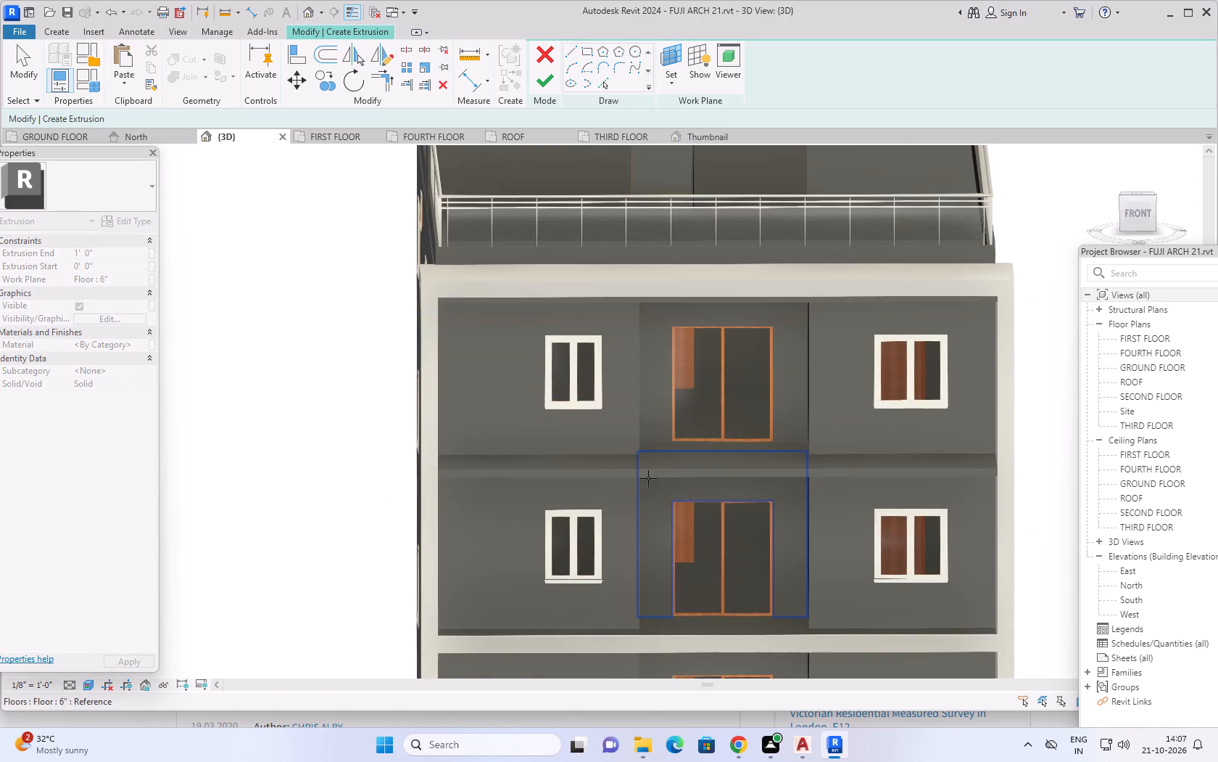
middle_click_drag(648, 483, 679, 434)
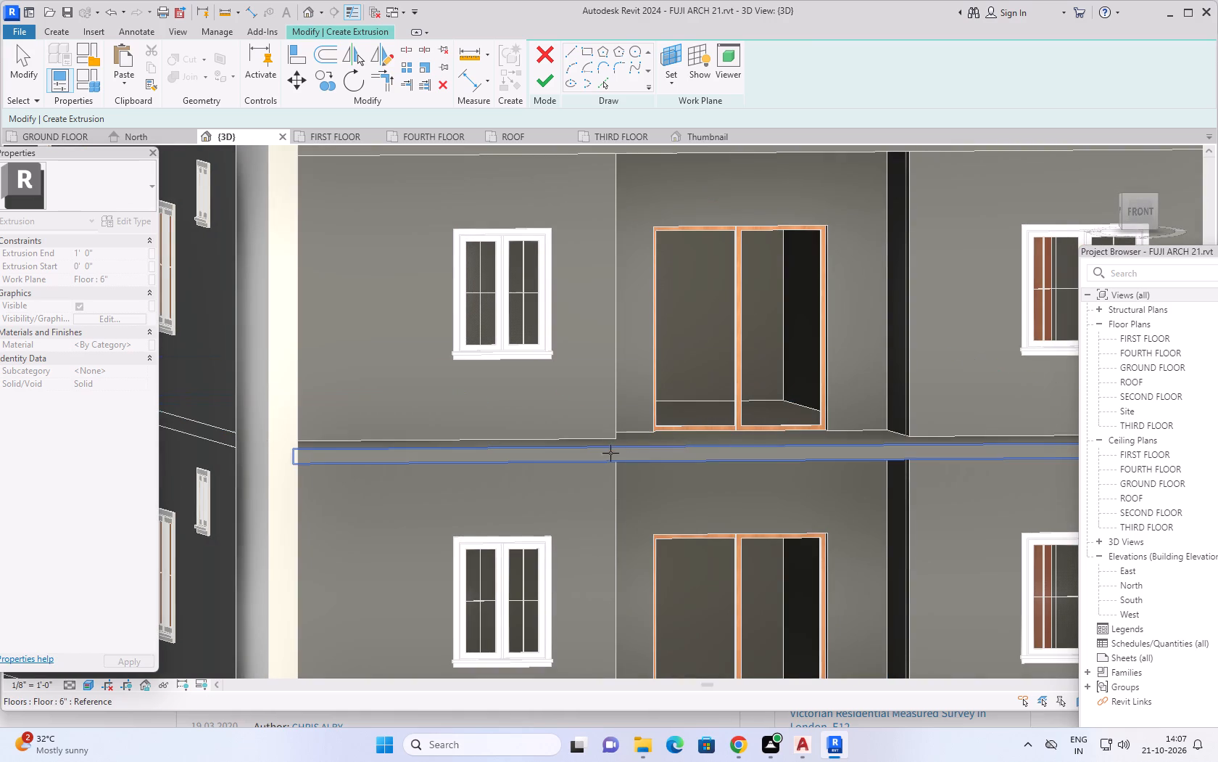
left_click(602, 454)
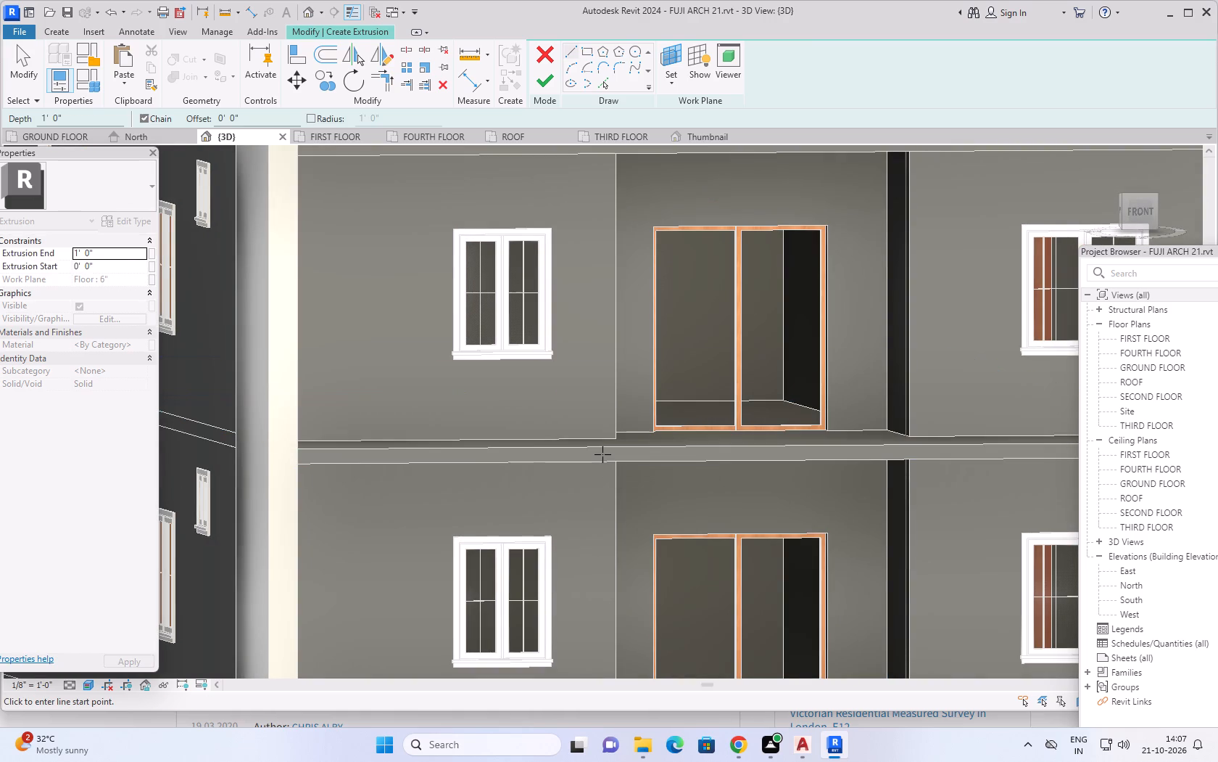
Sketch a rectangle about 33' 4 1/2" long and 6" high across the upper slab's front face, from corner to opposite corner.
left_click(589, 56)
middle_click_drag(482, 512, 449, 526, "shift")
scroll(479, 512, "down", 1, "shift")
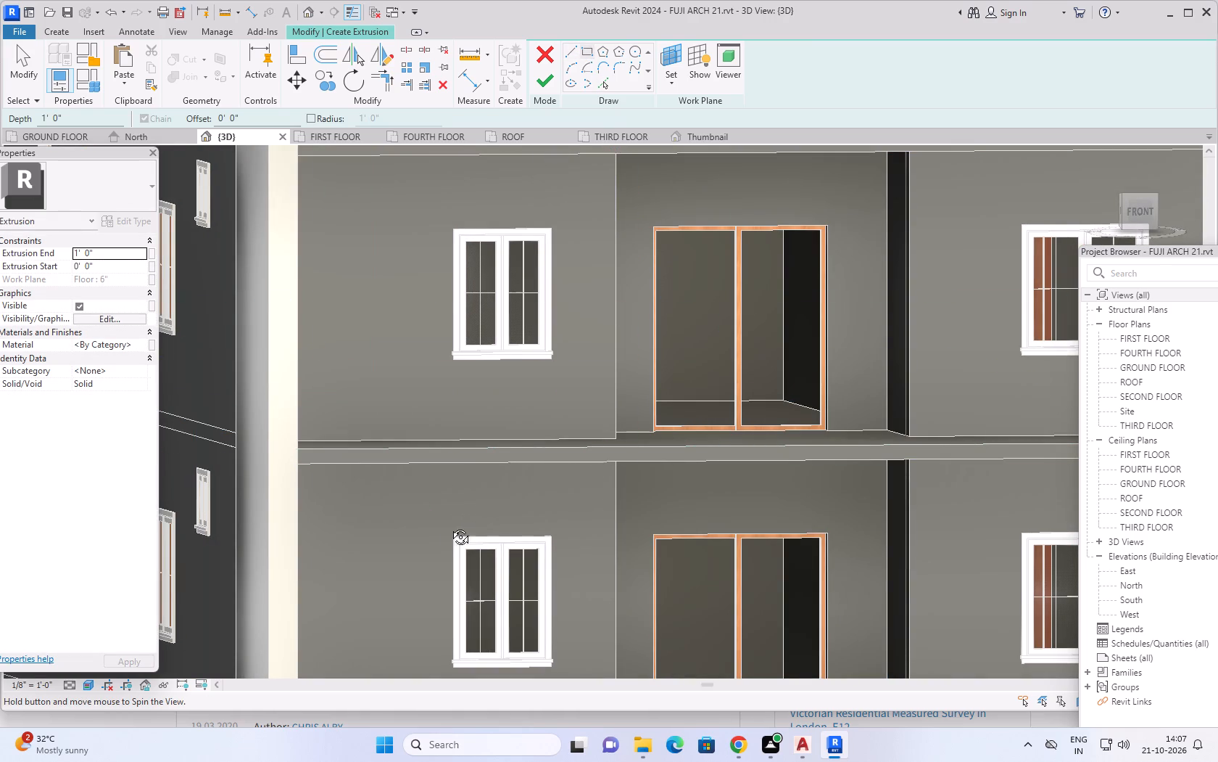
middle_click_drag(449, 526, 413, 523, "shift")
scroll(290, 443, "up", 7)
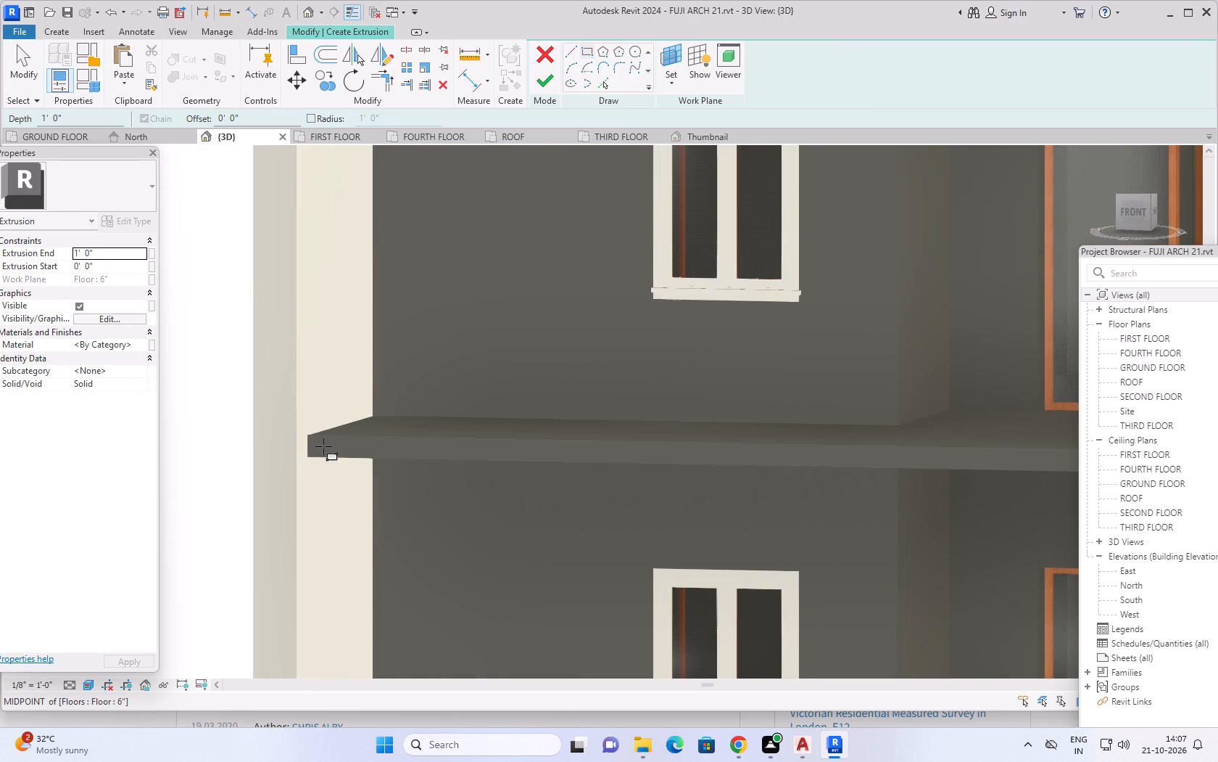
scroll(323, 443, "up", 5)
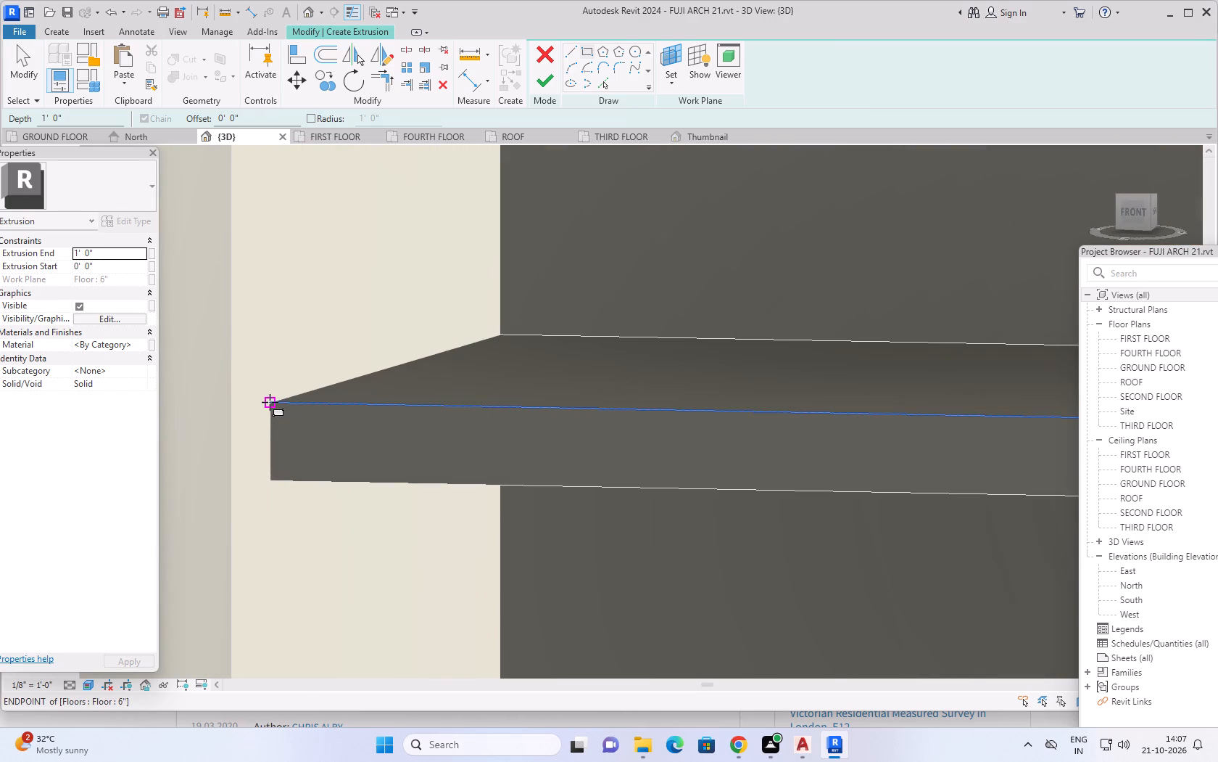
left_click(270, 402)
scroll(778, 538, "down", 3)
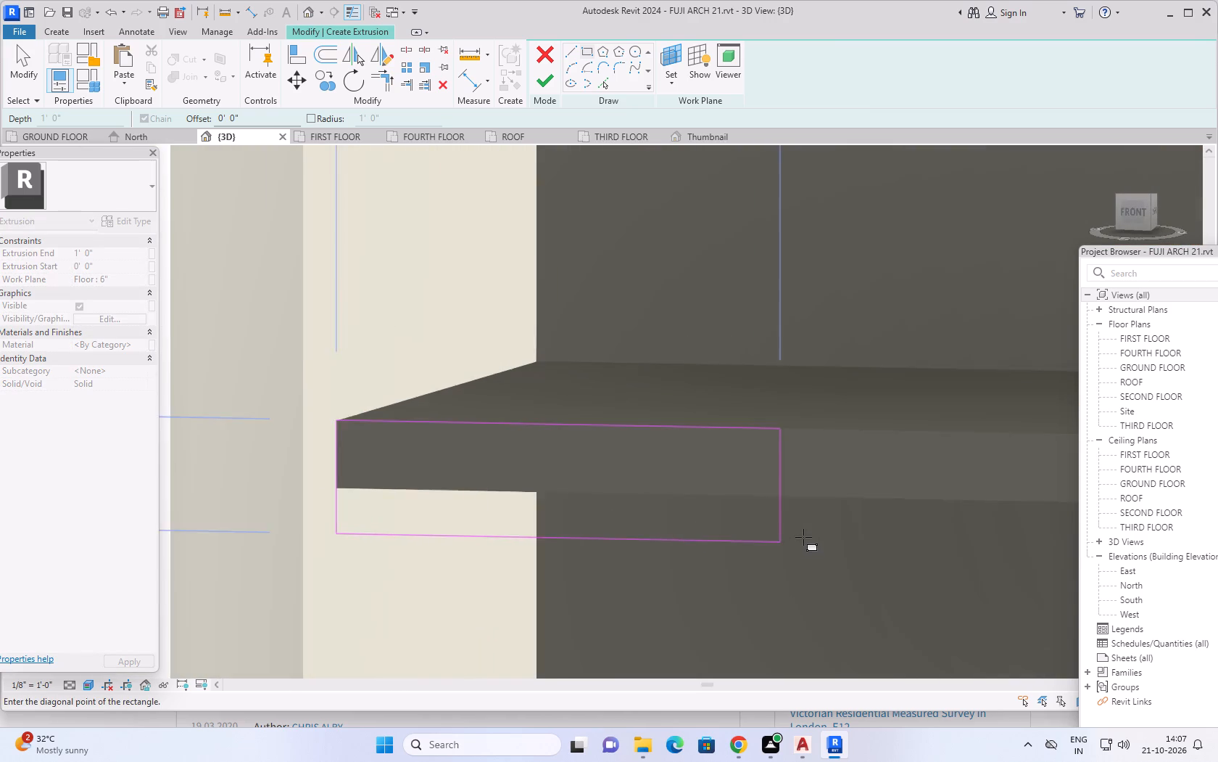
scroll(803, 537, "down", 9)
scroll(890, 551, "down", 3)
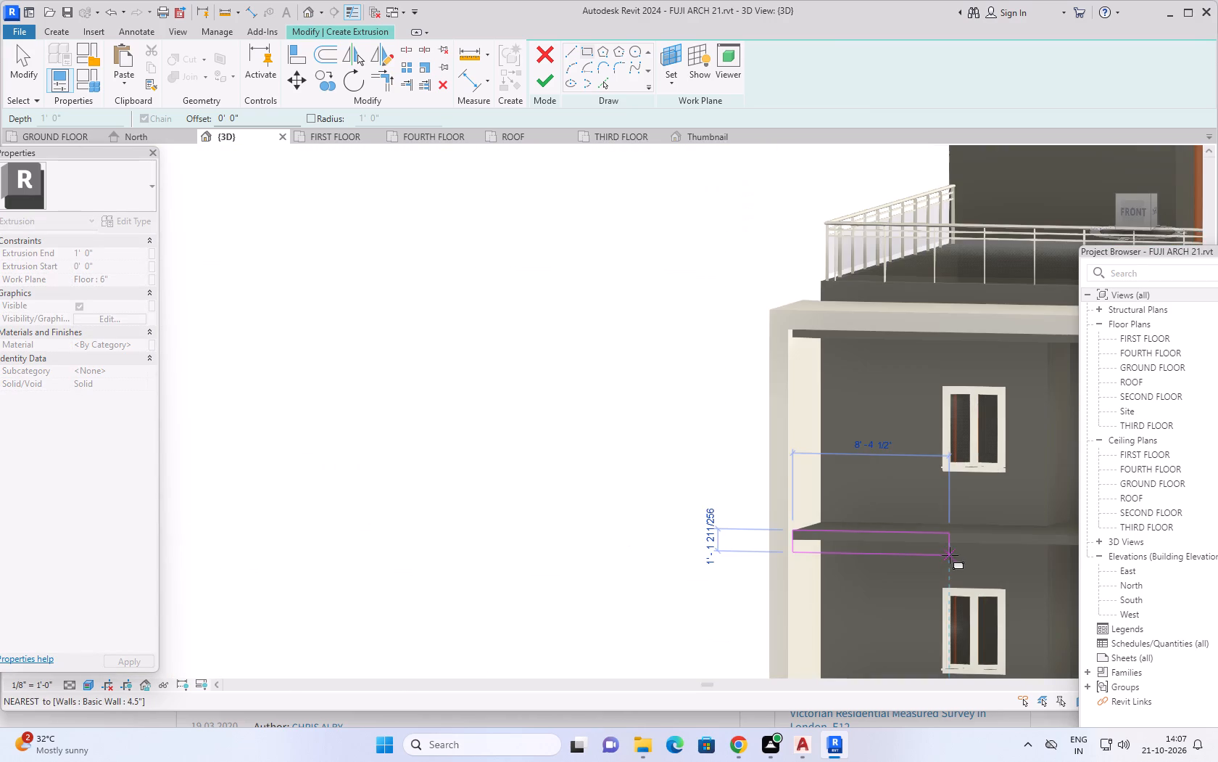
middle_click_drag(950, 555, 400, 493)
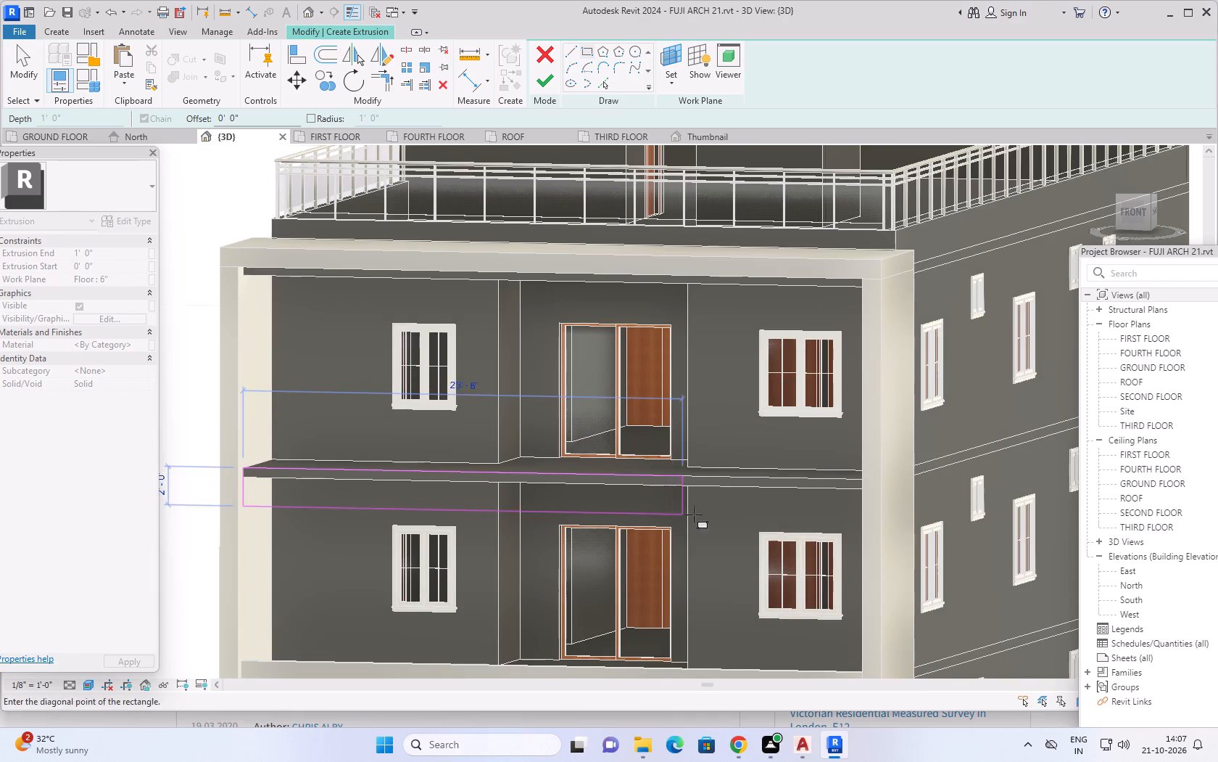
middle_click_drag(742, 505, 776, 496, "shift")
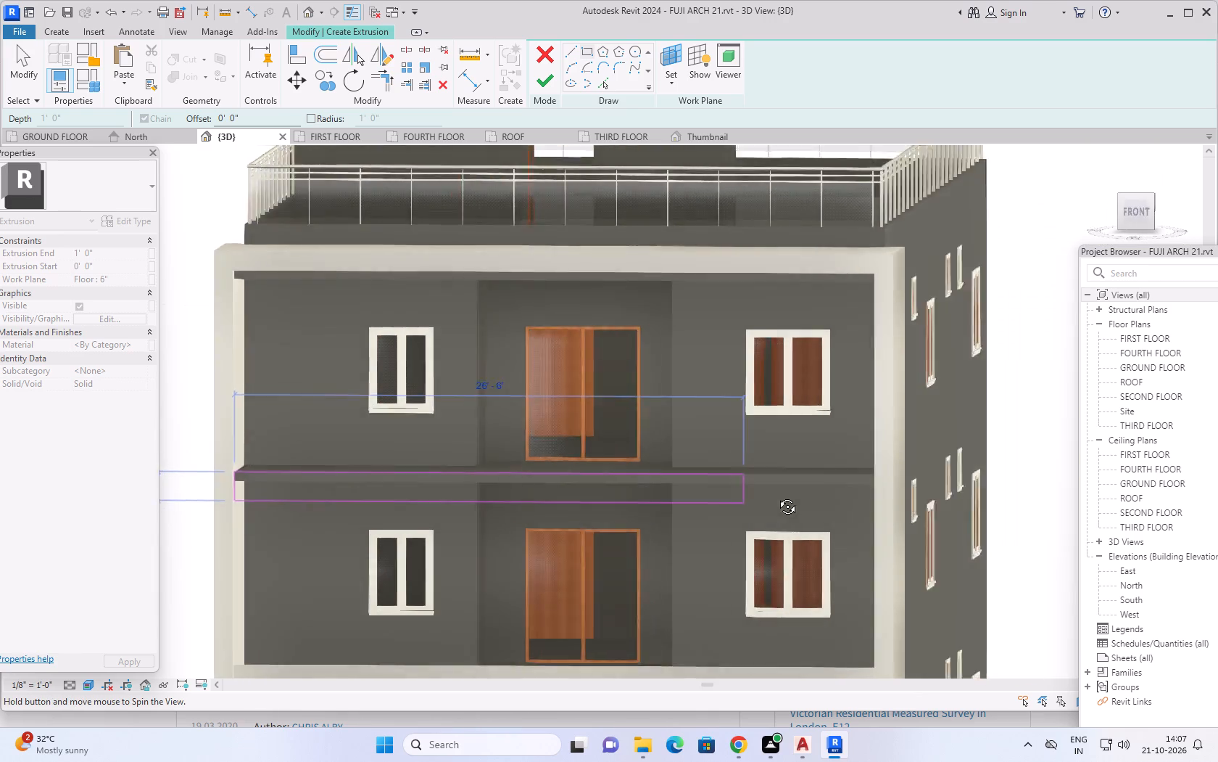
middle_click_drag(776, 496, 808, 493, "shift")
scroll(874, 475, "up", 1)
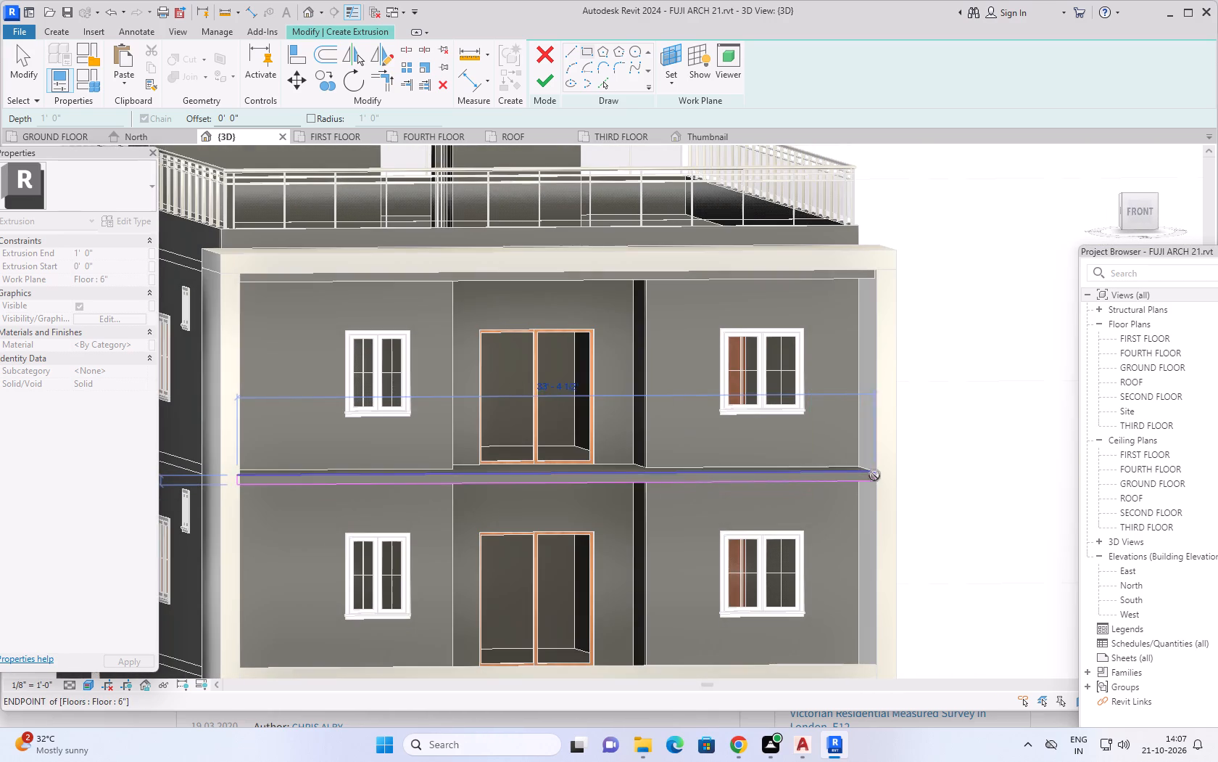
scroll(874, 475, "up", 9)
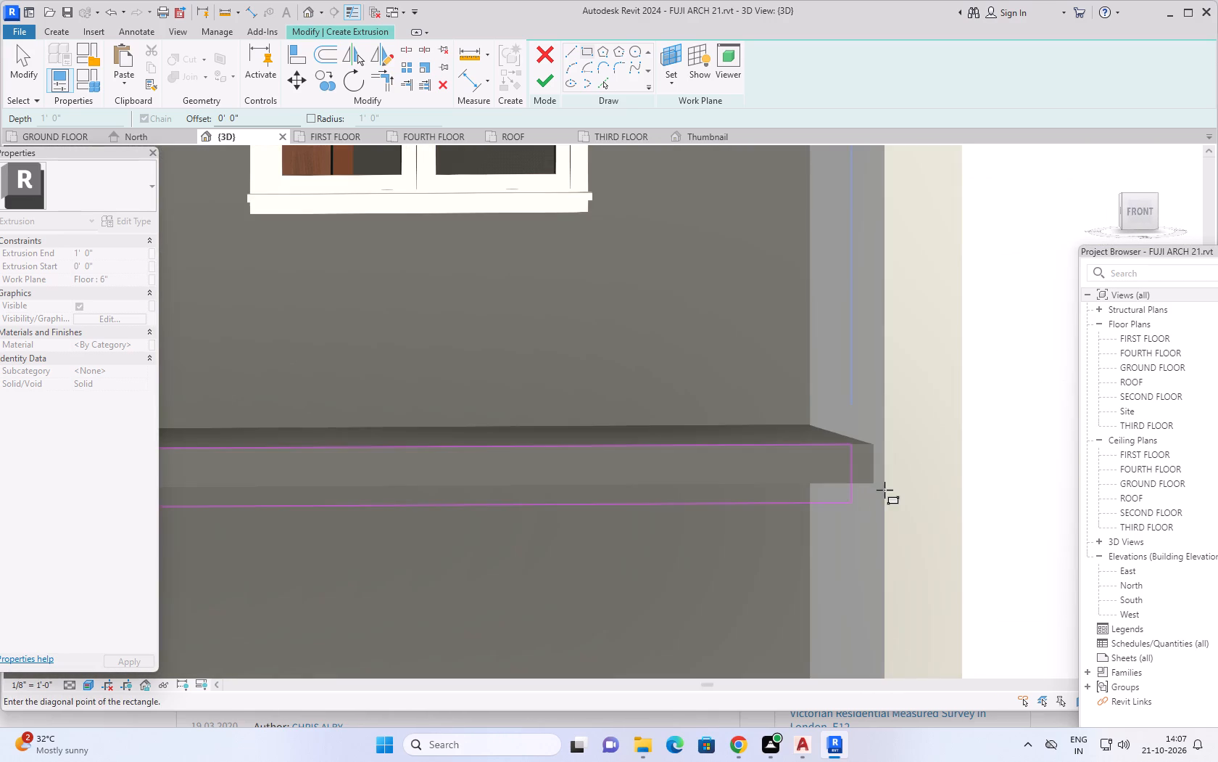
scroll(885, 479, "up", 7)
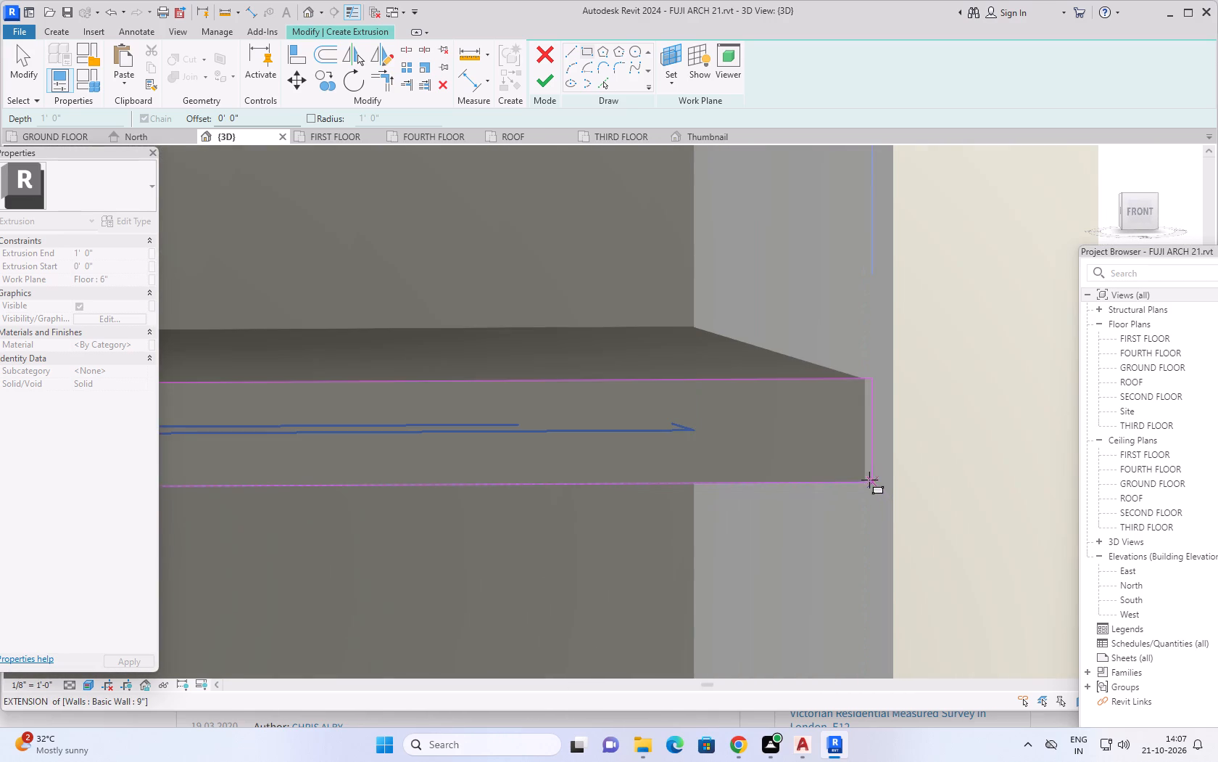
left_click(863, 480)
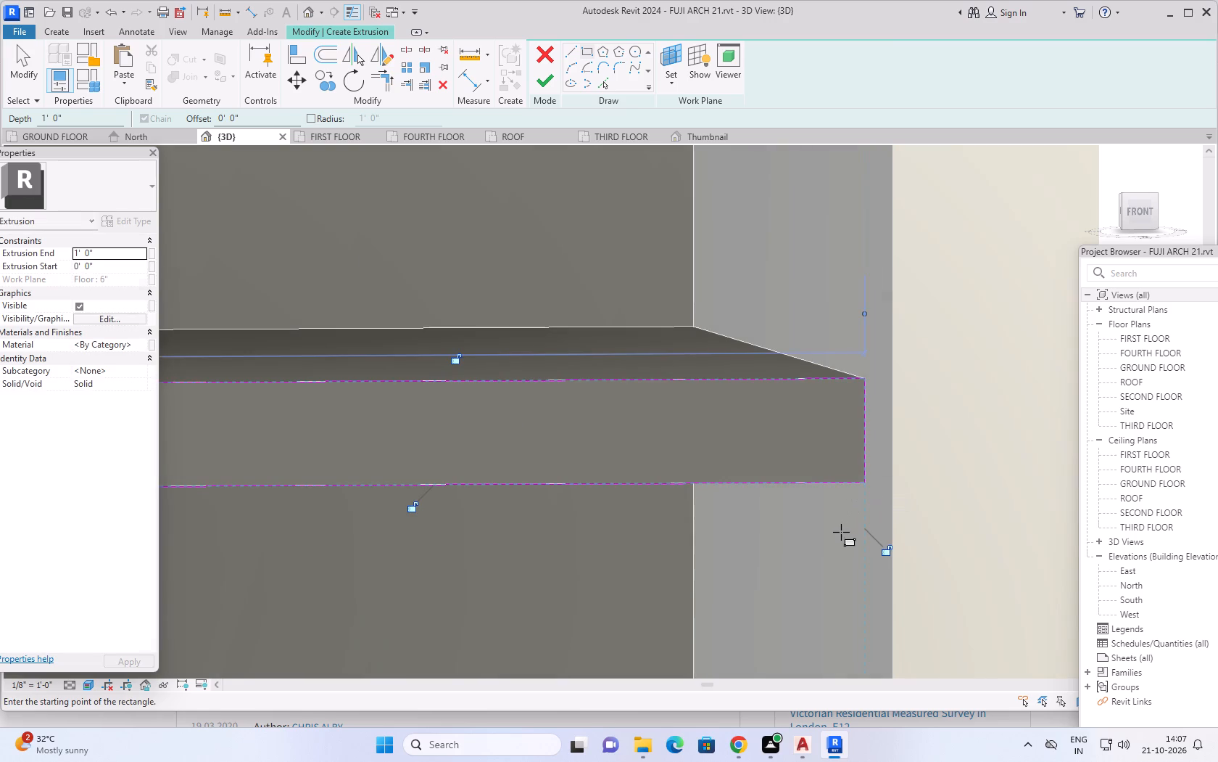
scroll(842, 535, "down", 8)
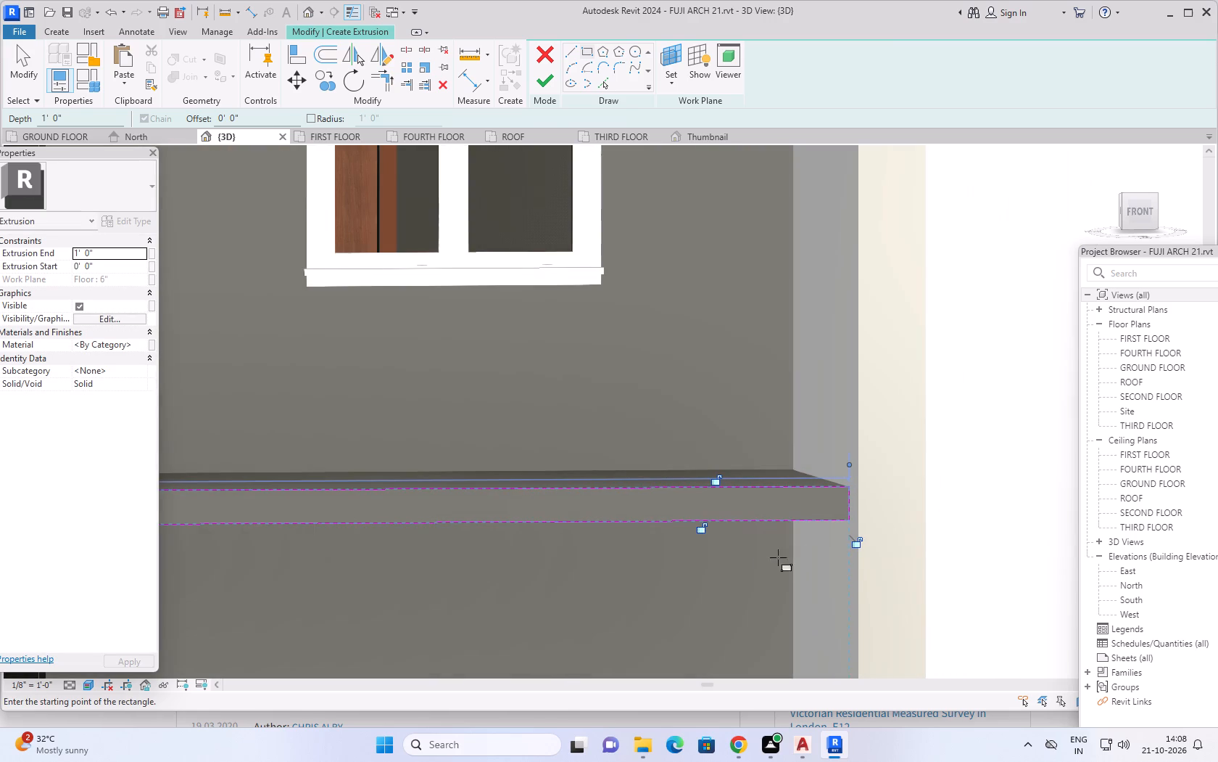
key("Escape")
Move the rectangle's bottom edge down to set the profile height to 1'.
scroll(534, 555, "down", 6)
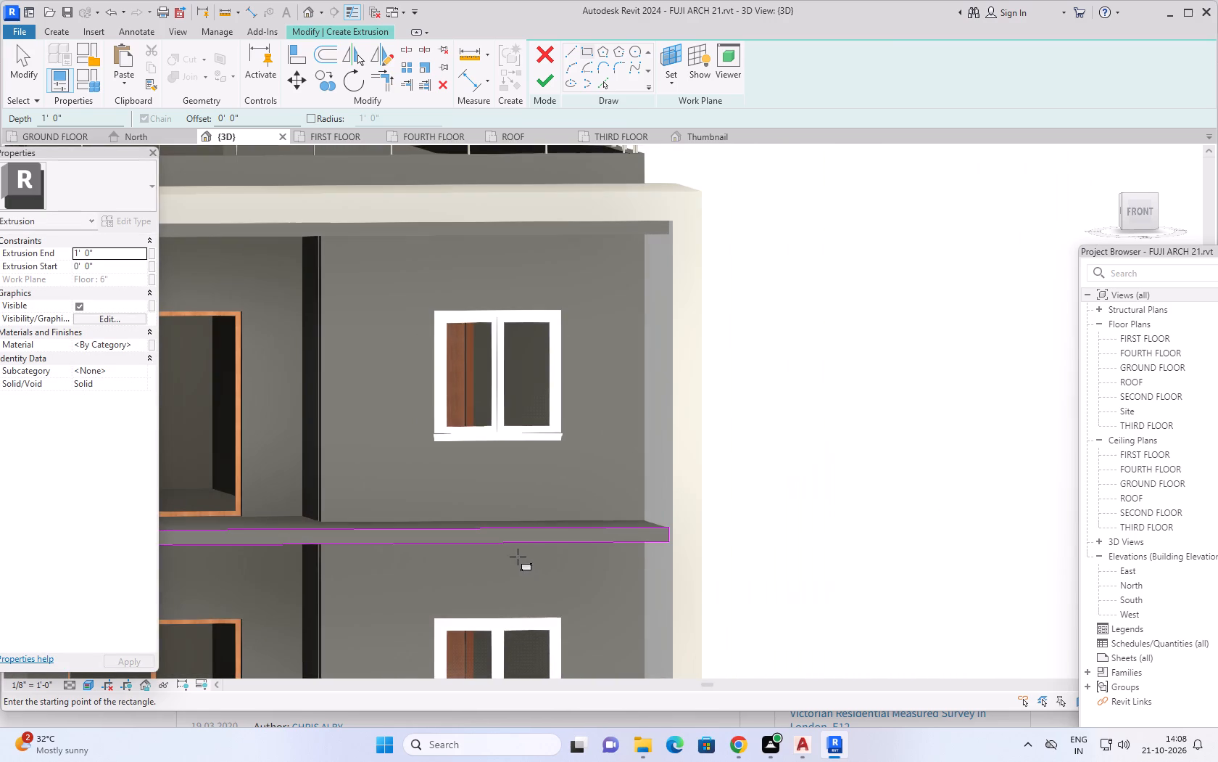
middle_click_drag(519, 555, 847, 553)
middle_click_drag(415, 566, 483, 566)
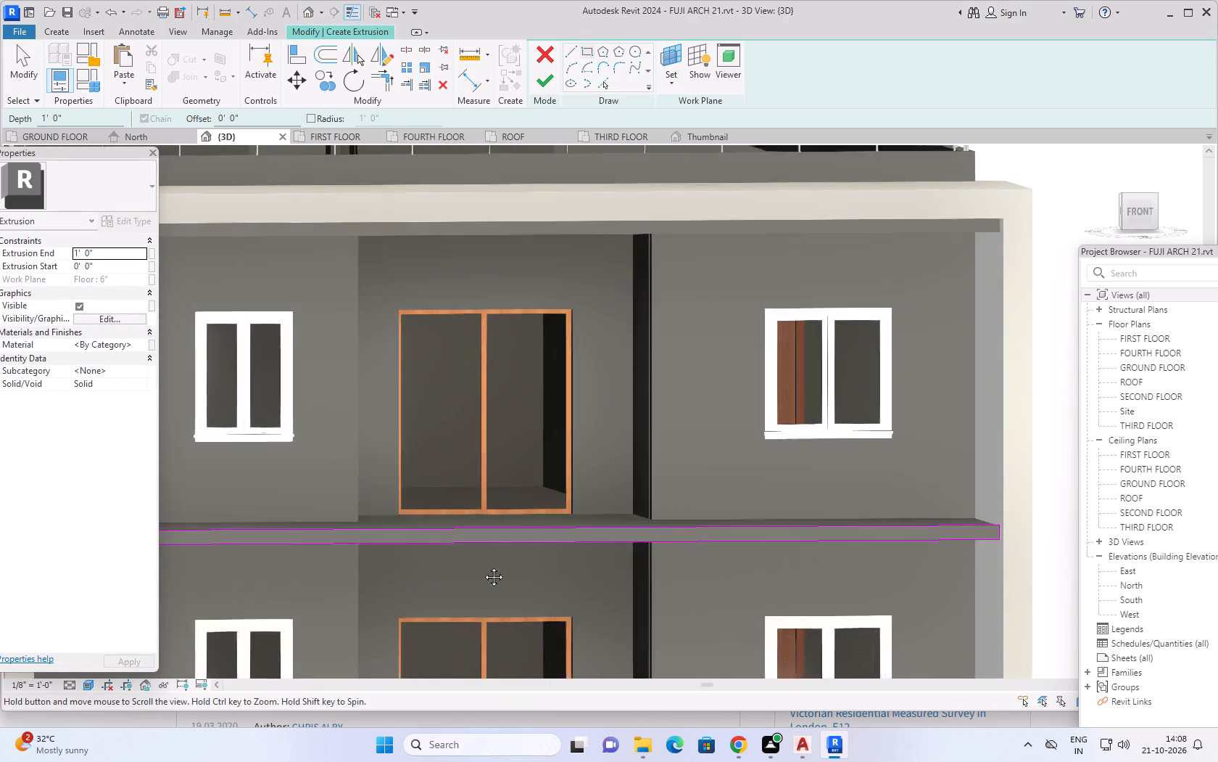
middle_click_drag(483, 566, 792, 563)
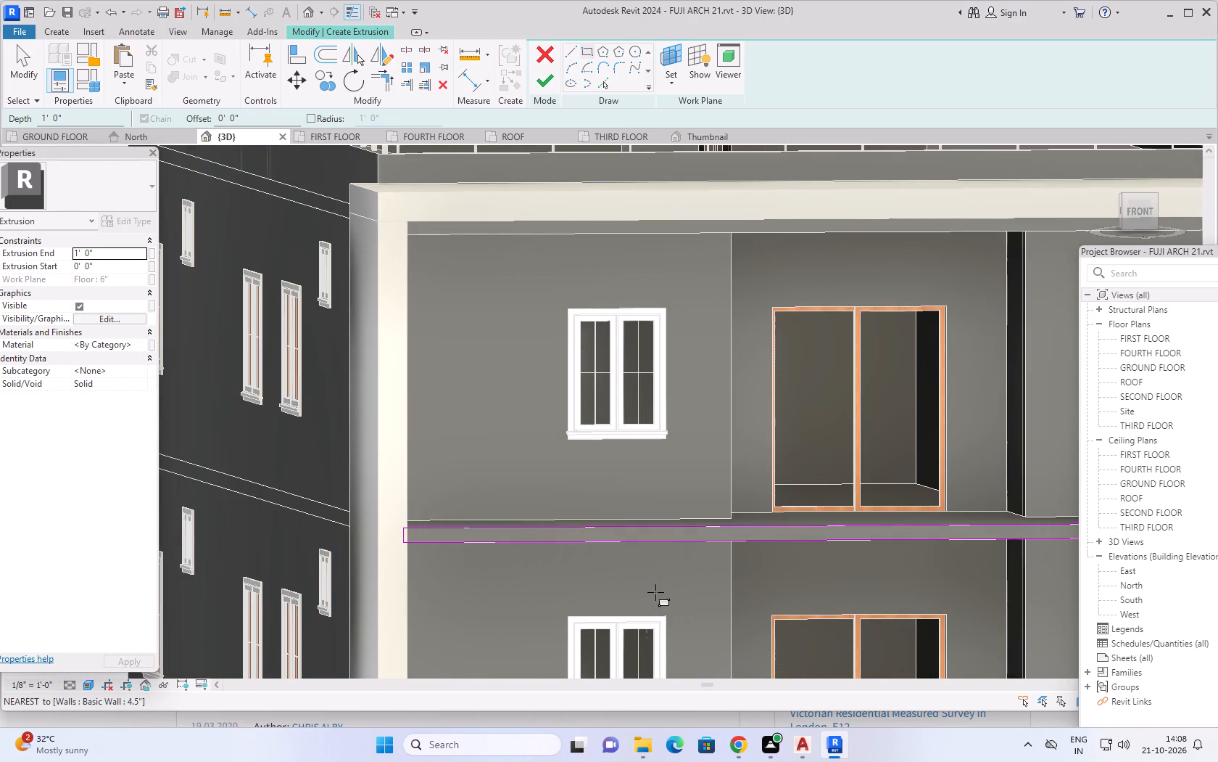
middle_click_drag(665, 587, 611, 605, "shift")
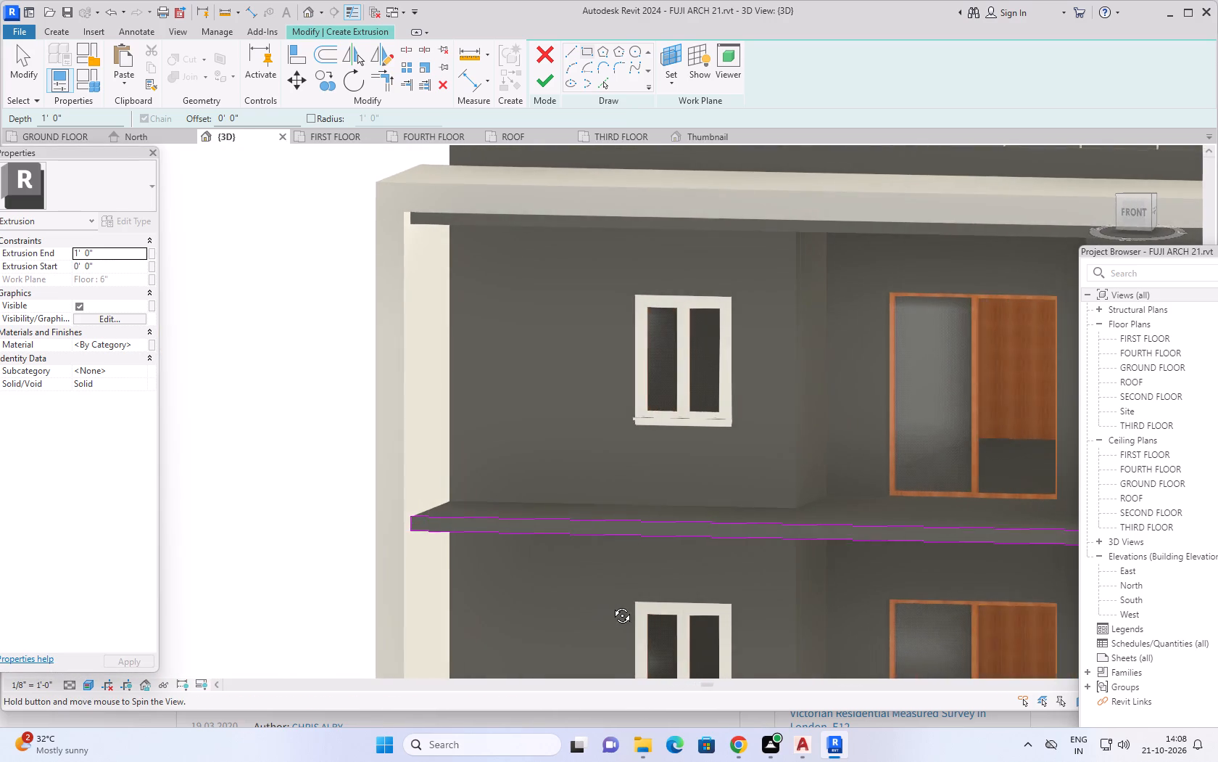
middle_click_drag(611, 605, 616, 602, "shift")
scroll(415, 539, "up", 3)
scroll(487, 578, "up", 4)
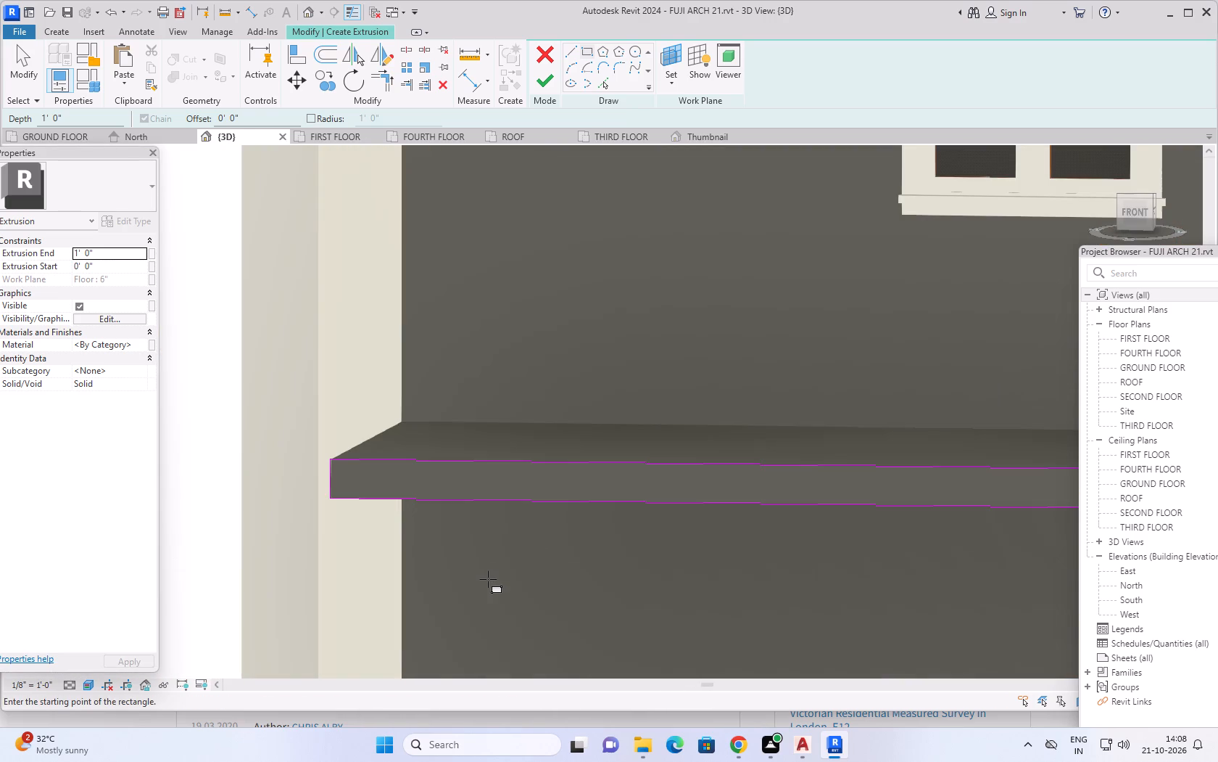
key("Escape")
key("Escape")
left_click(463, 499)
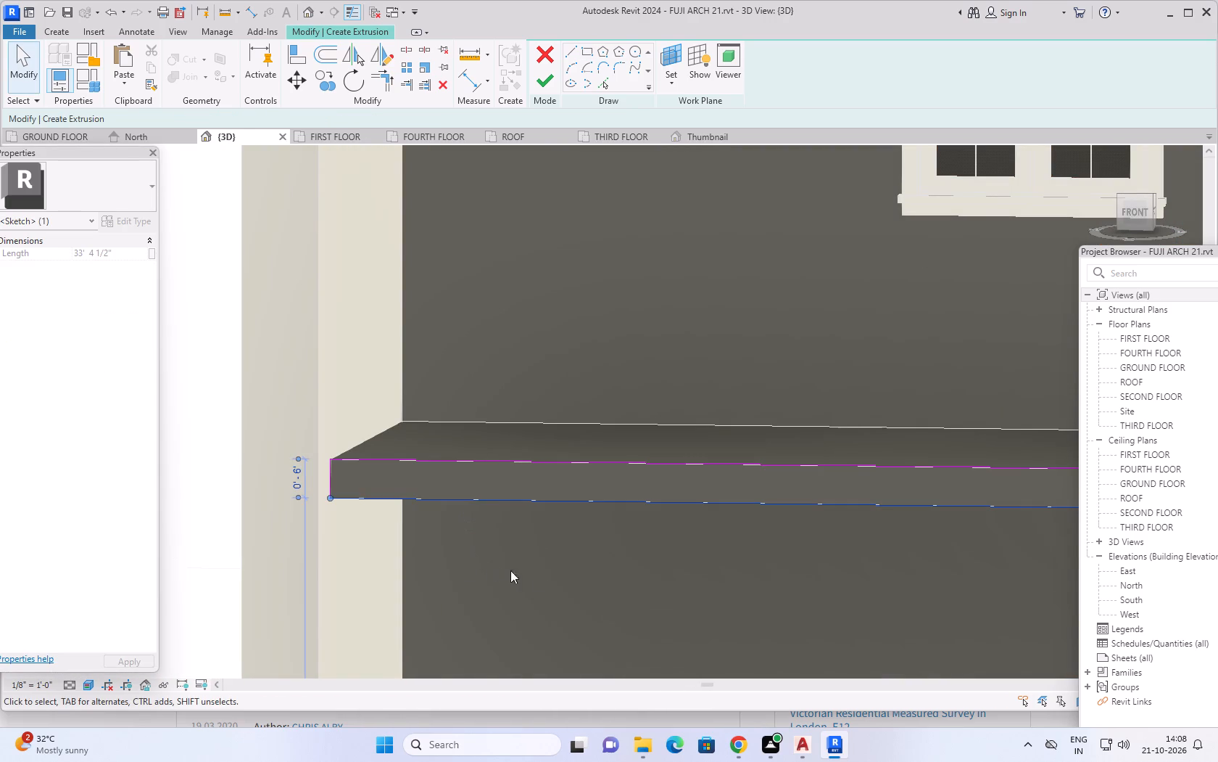
left_click(295, 481)
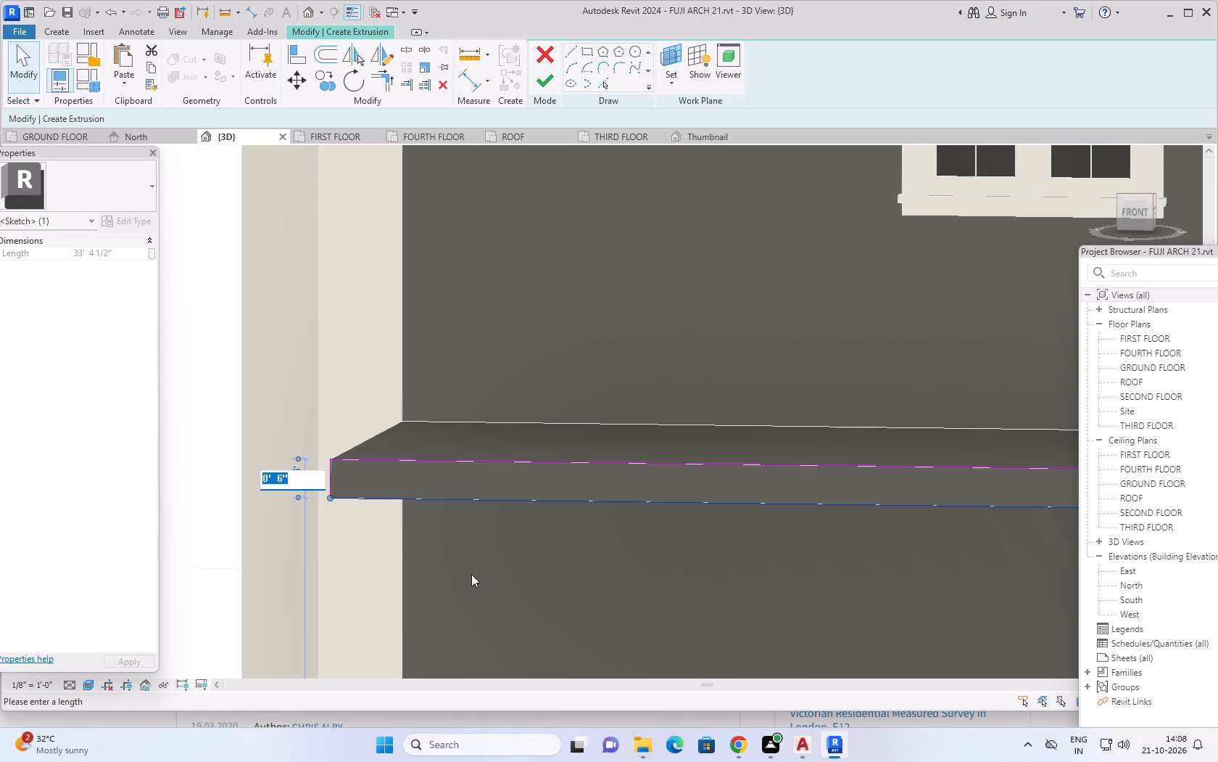
type("1'")
key("Return")
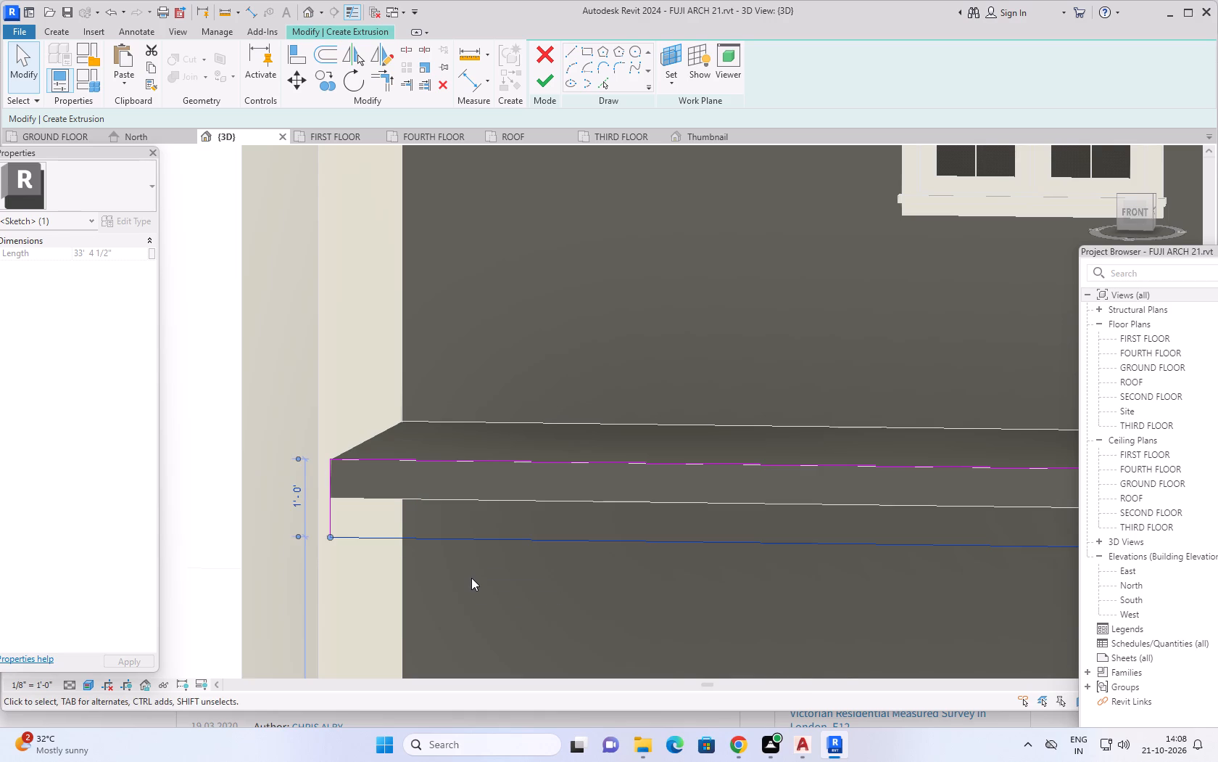
Set the extrusion end of the upper slab's band to 6".
scroll(478, 585, "down", 5)
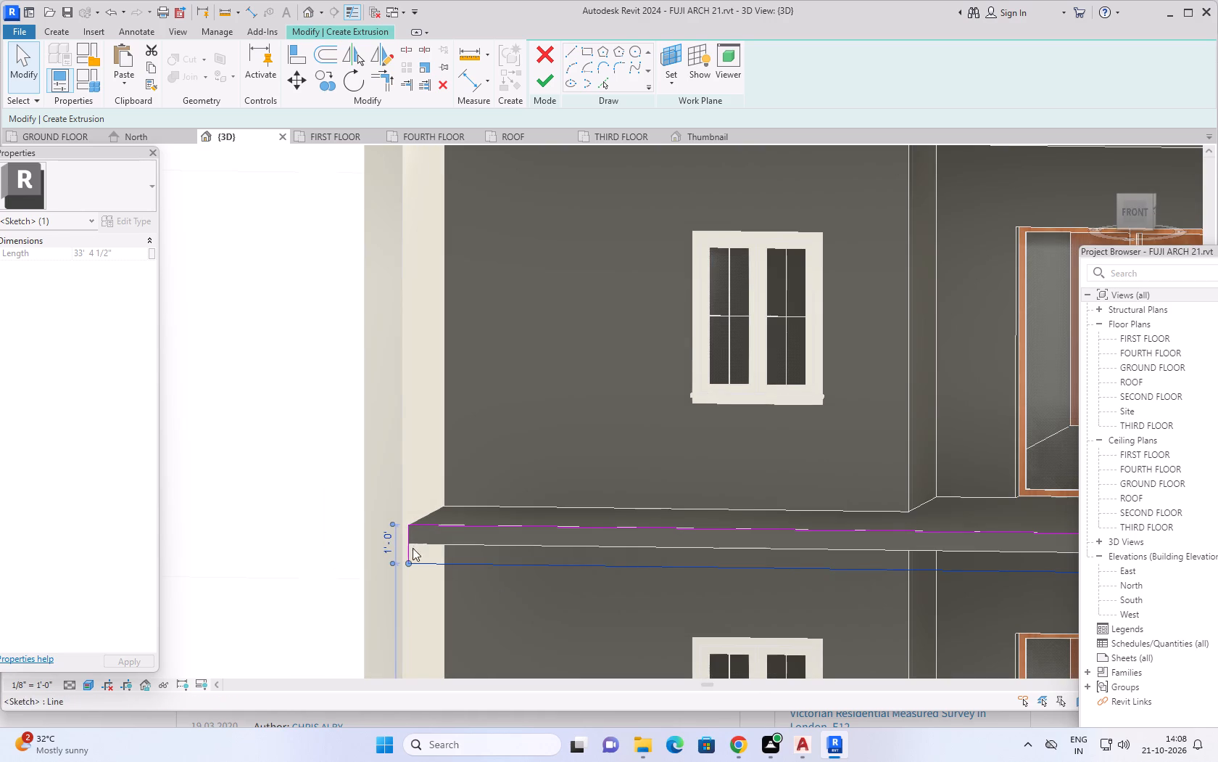
left_click(344, 480)
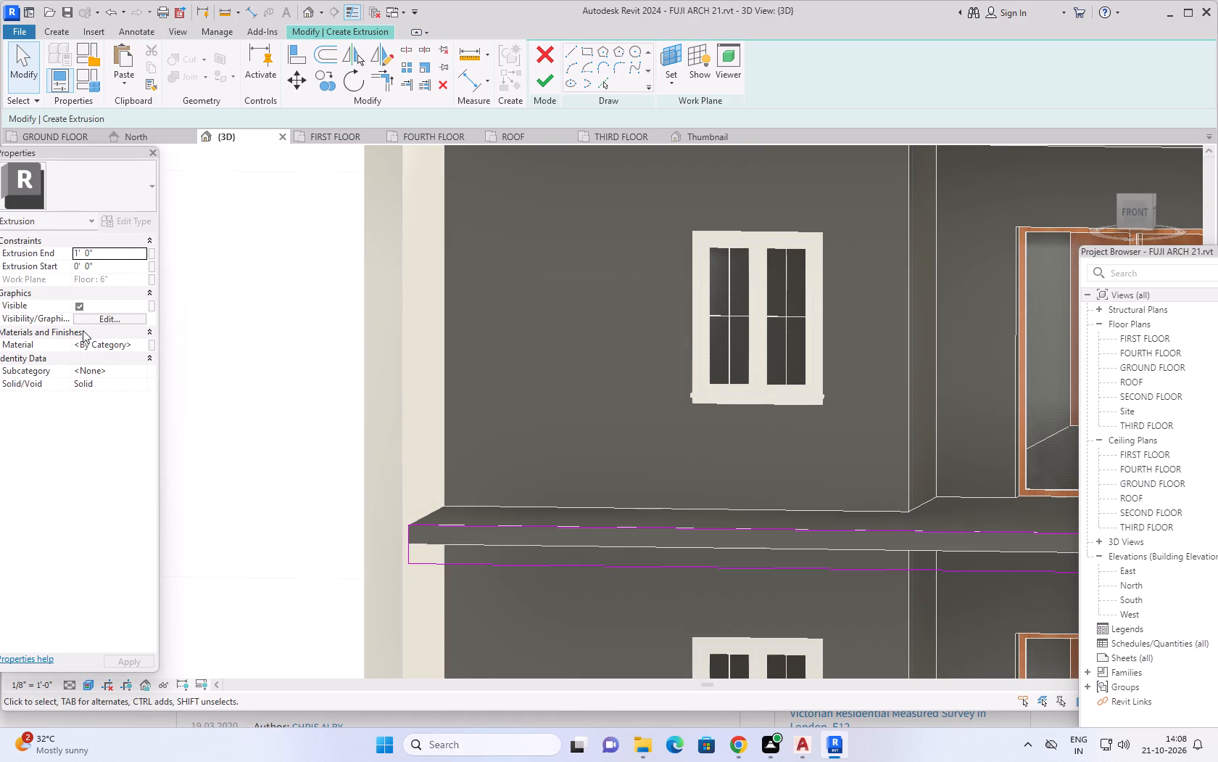
left_click(101, 255)
key("6")
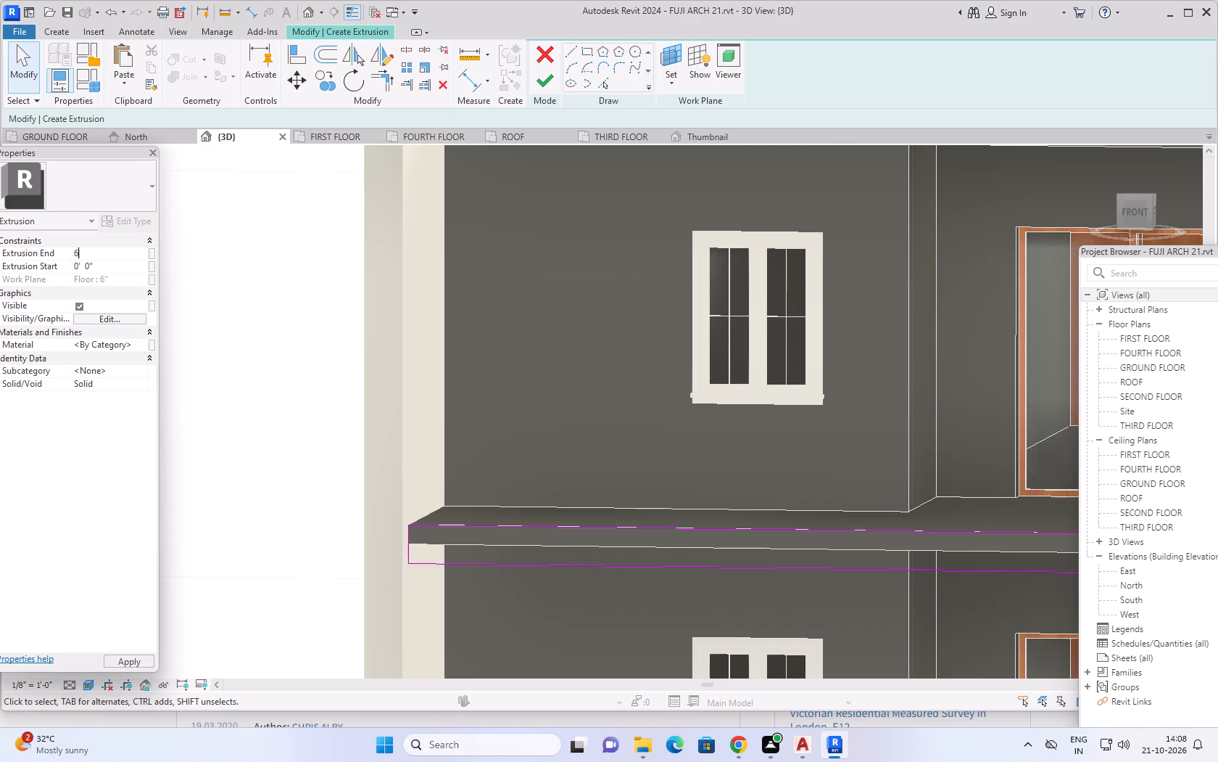
key("shift+quotedbl")
key("Return")
scroll(278, 583, "down", 3)
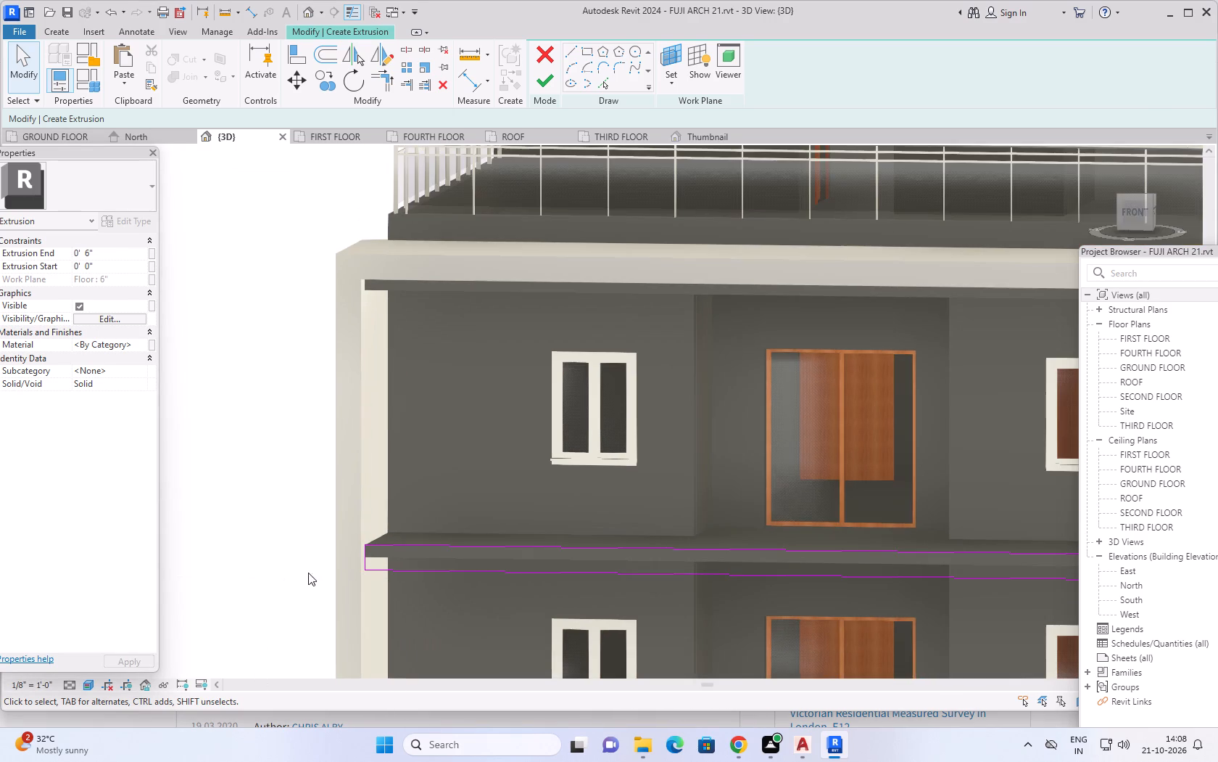
Examine the front facade and the upper slab's band outline from several angles and distances.
scroll(315, 569, "down", 3)
scroll(385, 562, "down", 4)
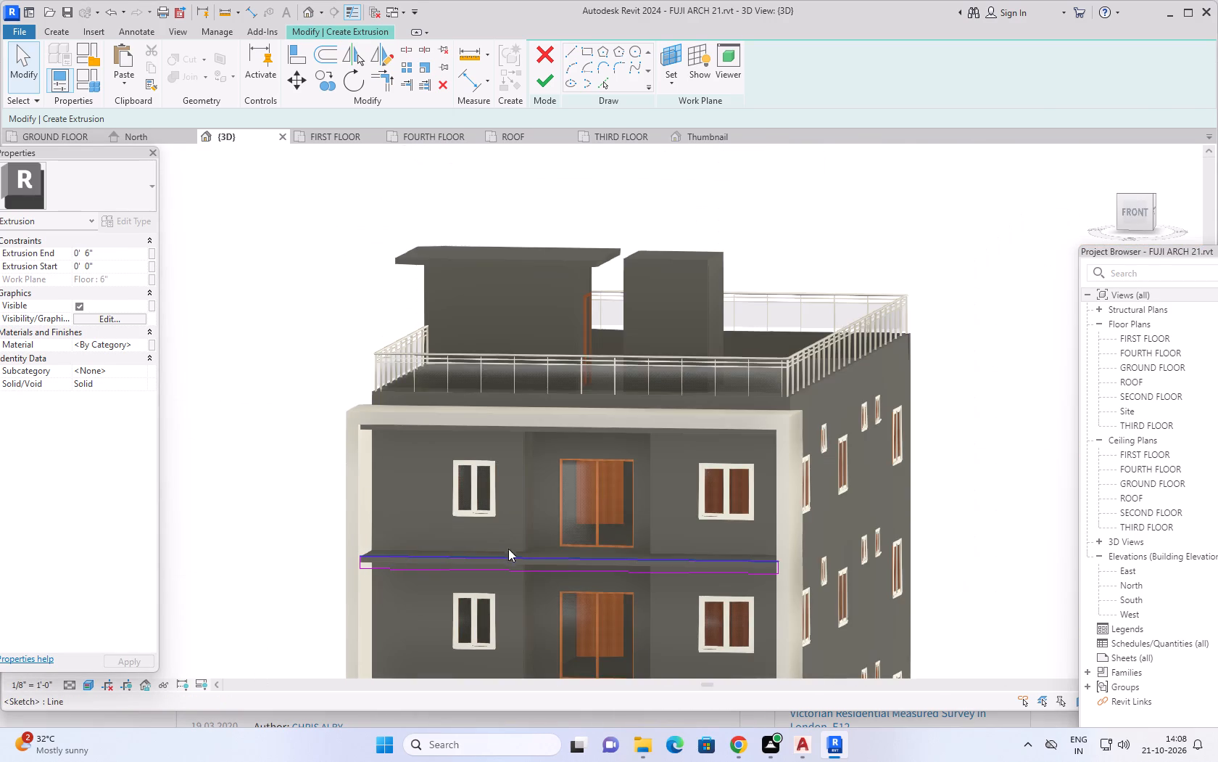
scroll(543, 548, "down", 1)
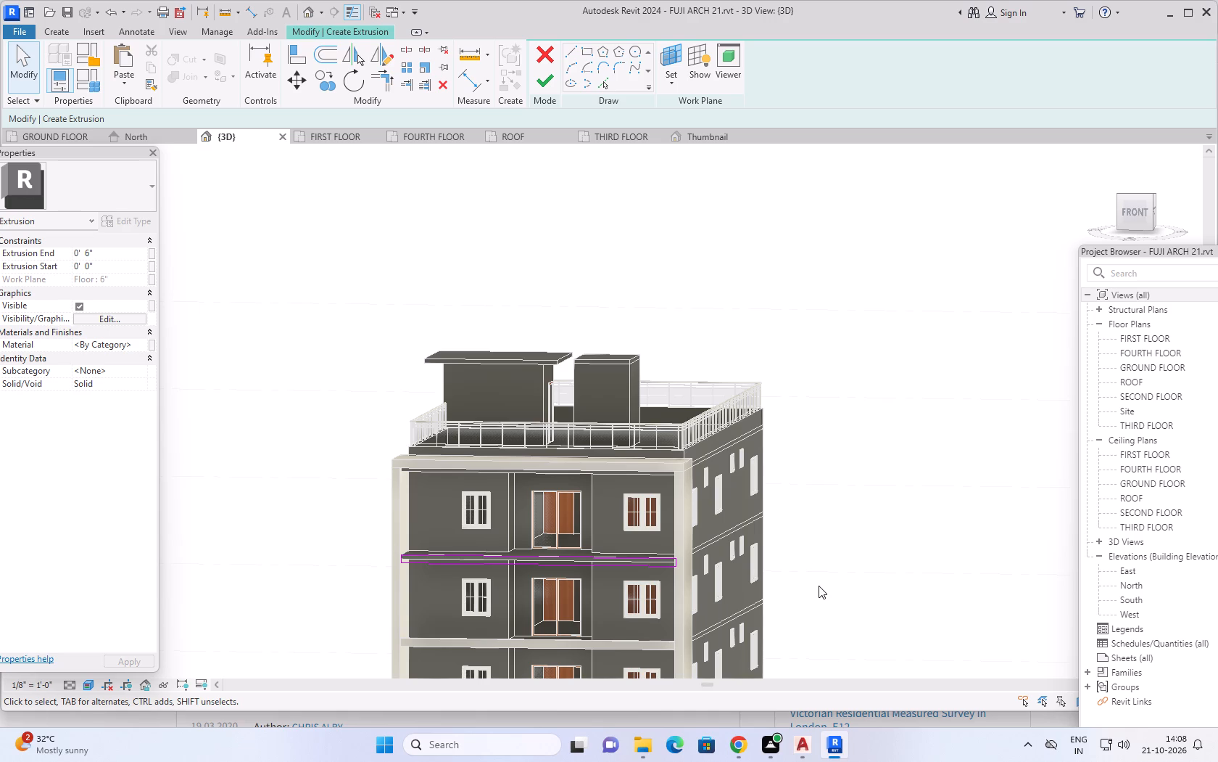
middle_click_drag(840, 571, 847, 545)
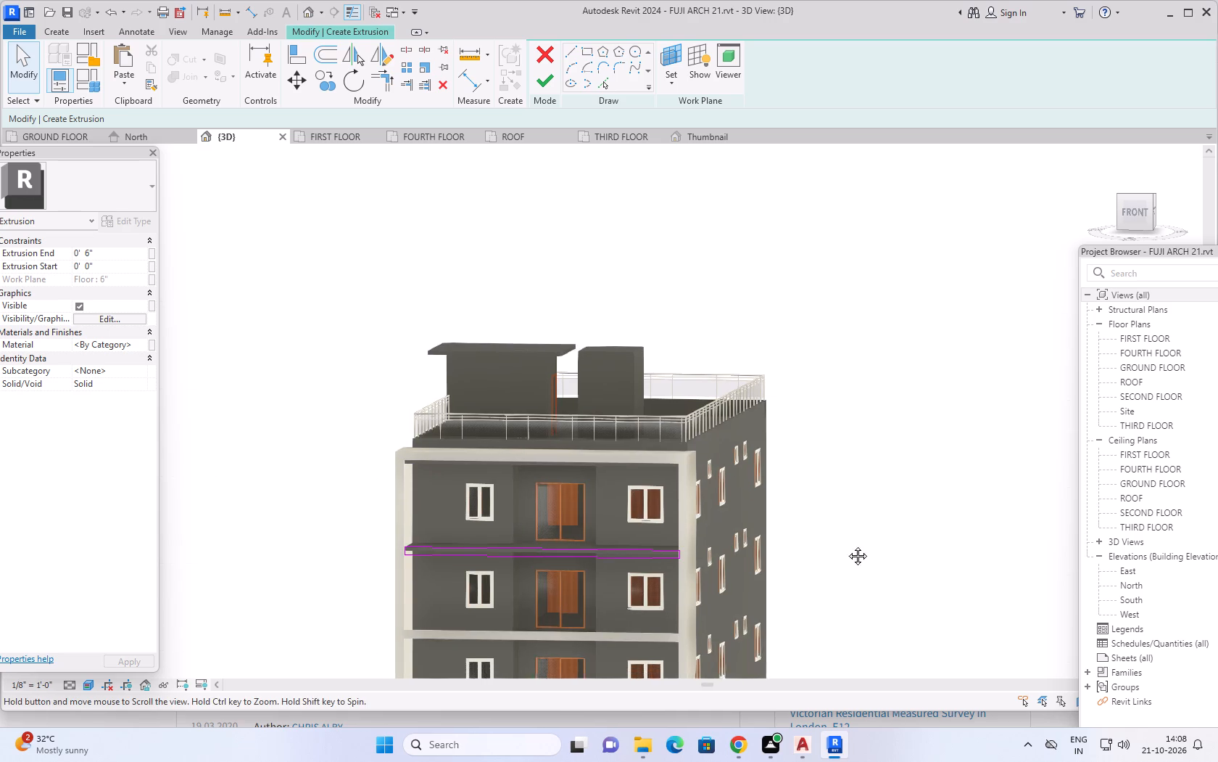
middle_click_drag(847, 545, 848, 543)
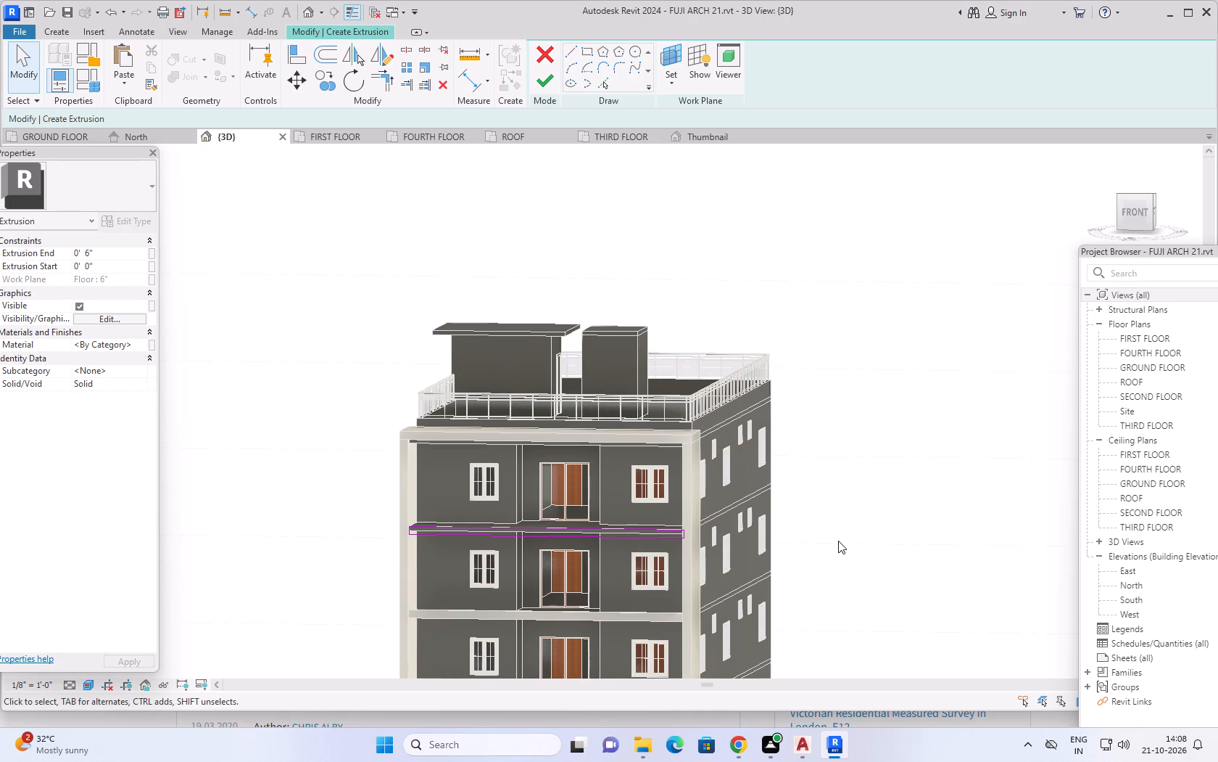
middle_click_drag(853, 542, 883, 535, "shift")
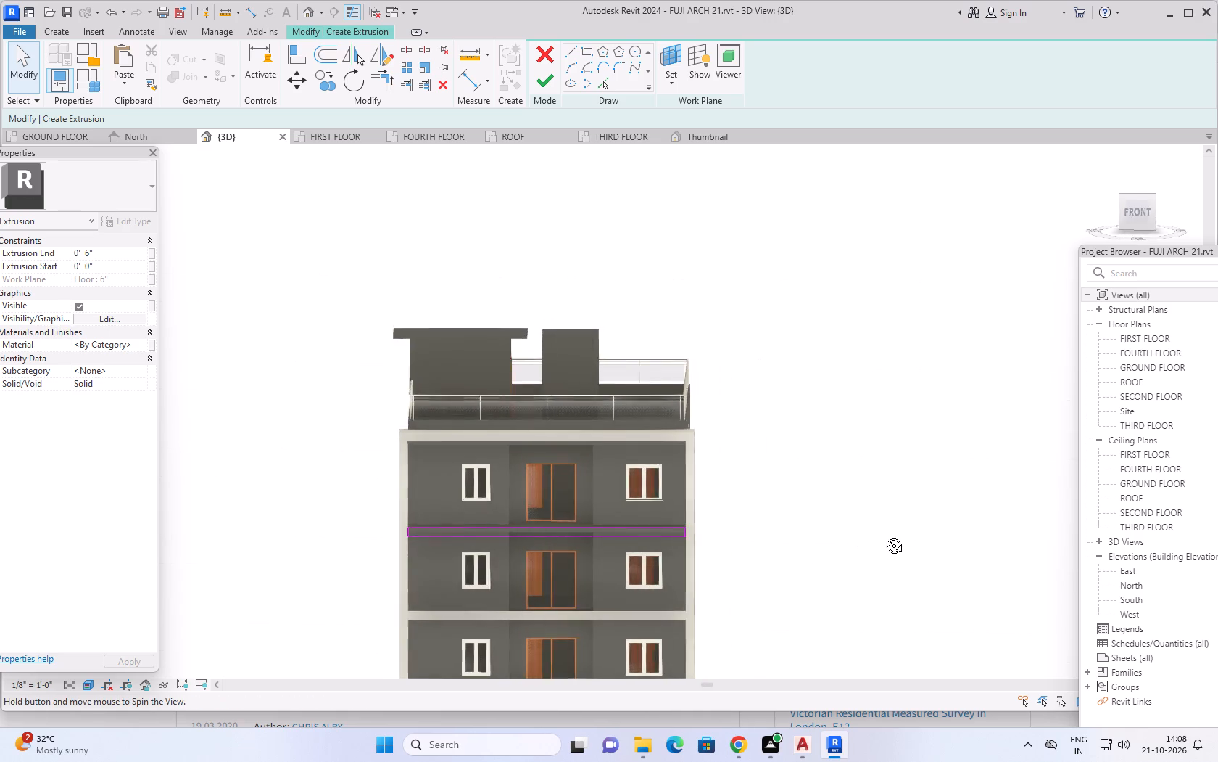
middle_click_drag(883, 535, 884, 533, "shift")
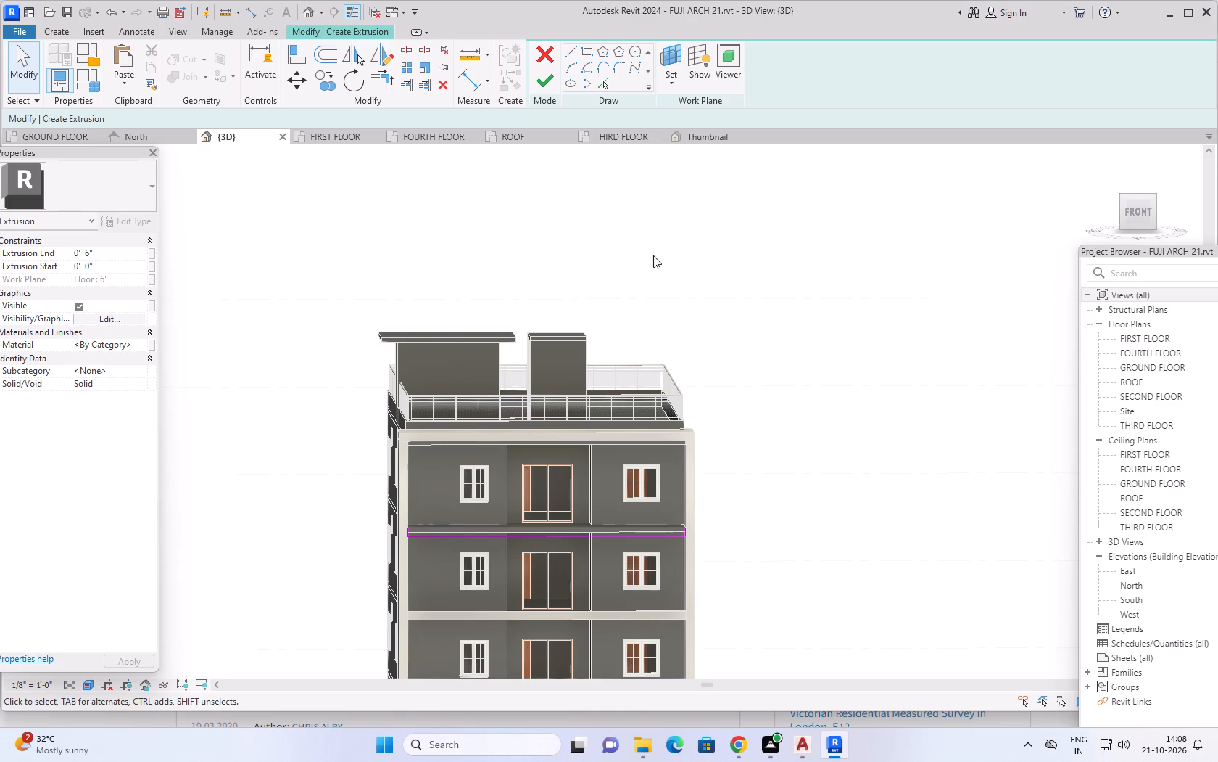
left_click_drag(781, 470, 815, 528)
middle_click_drag(776, 525, 863, 591)
middle_click_drag(855, 596, 843, 540, "shift")
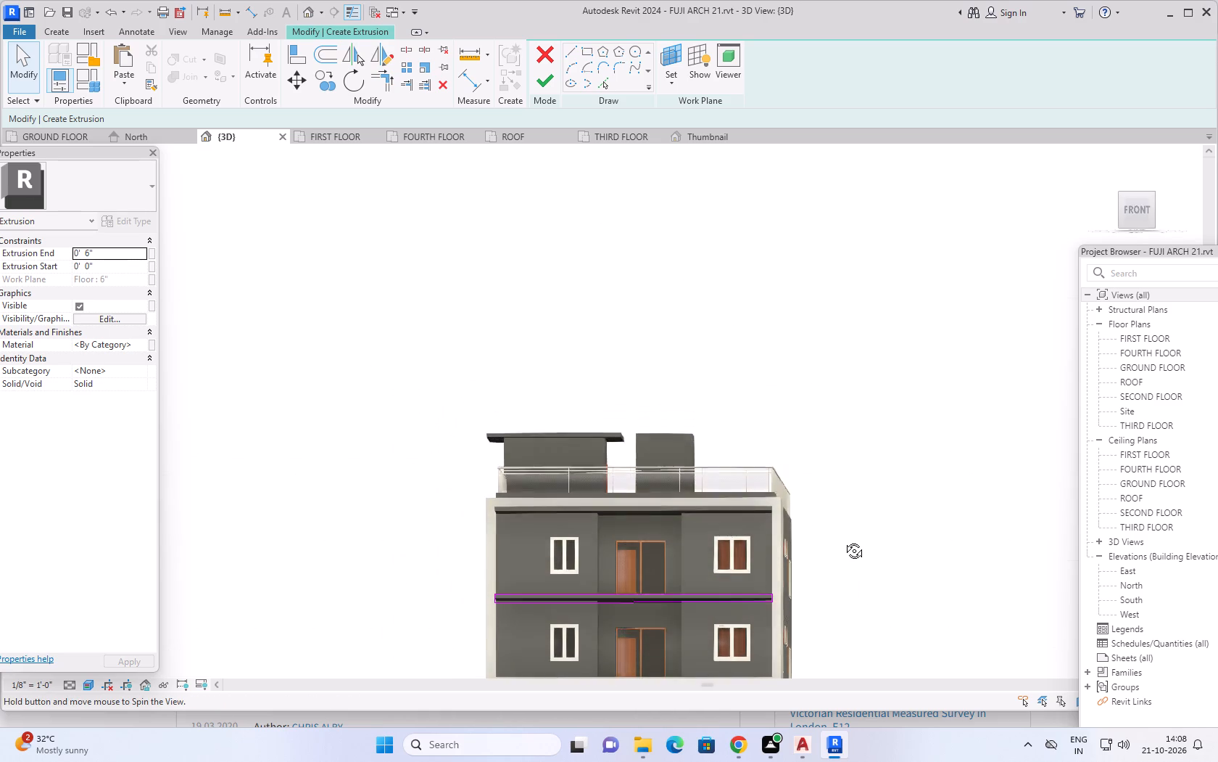
middle_click_drag(843, 540, 846, 560, "shift")
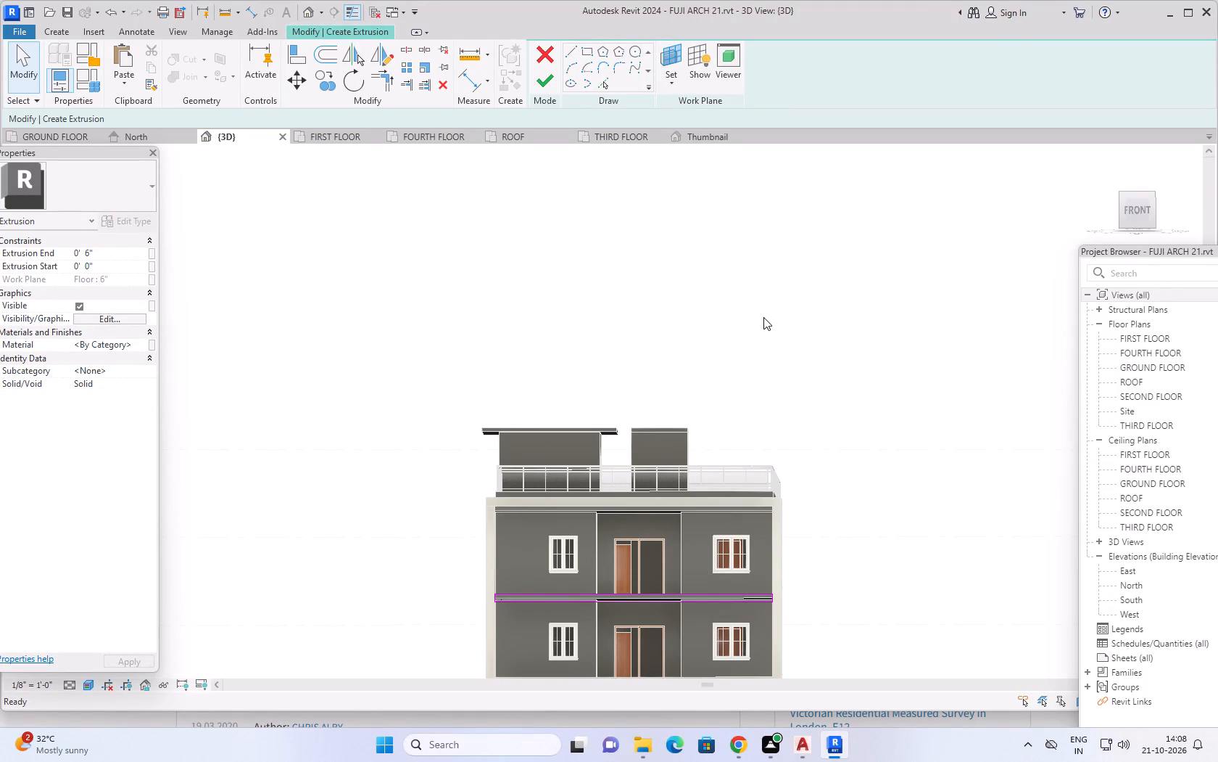
Sketch a vertical rectangle about 6" wide and 9' high from the band outline's lower right corner down to the lower band's top edge.
left_click(581, 52)
middle_click_drag(826, 589, 826, 421)
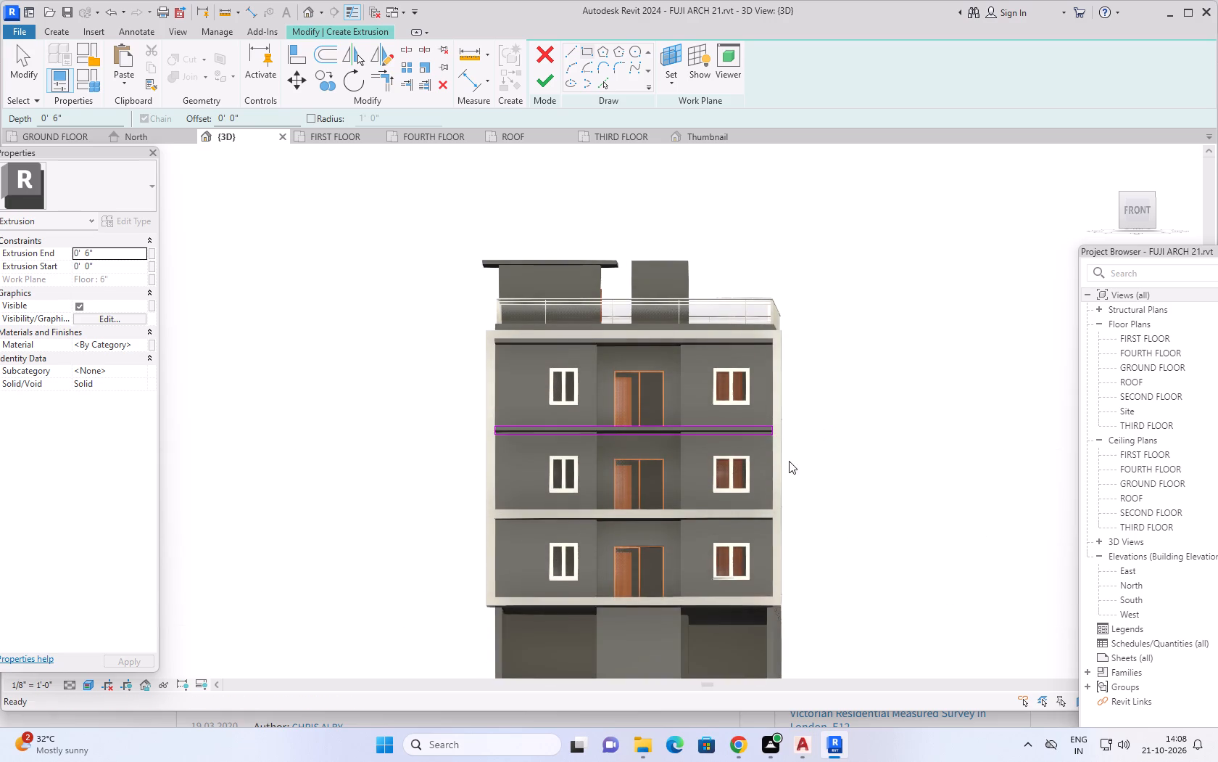
scroll(776, 445, "up", 7)
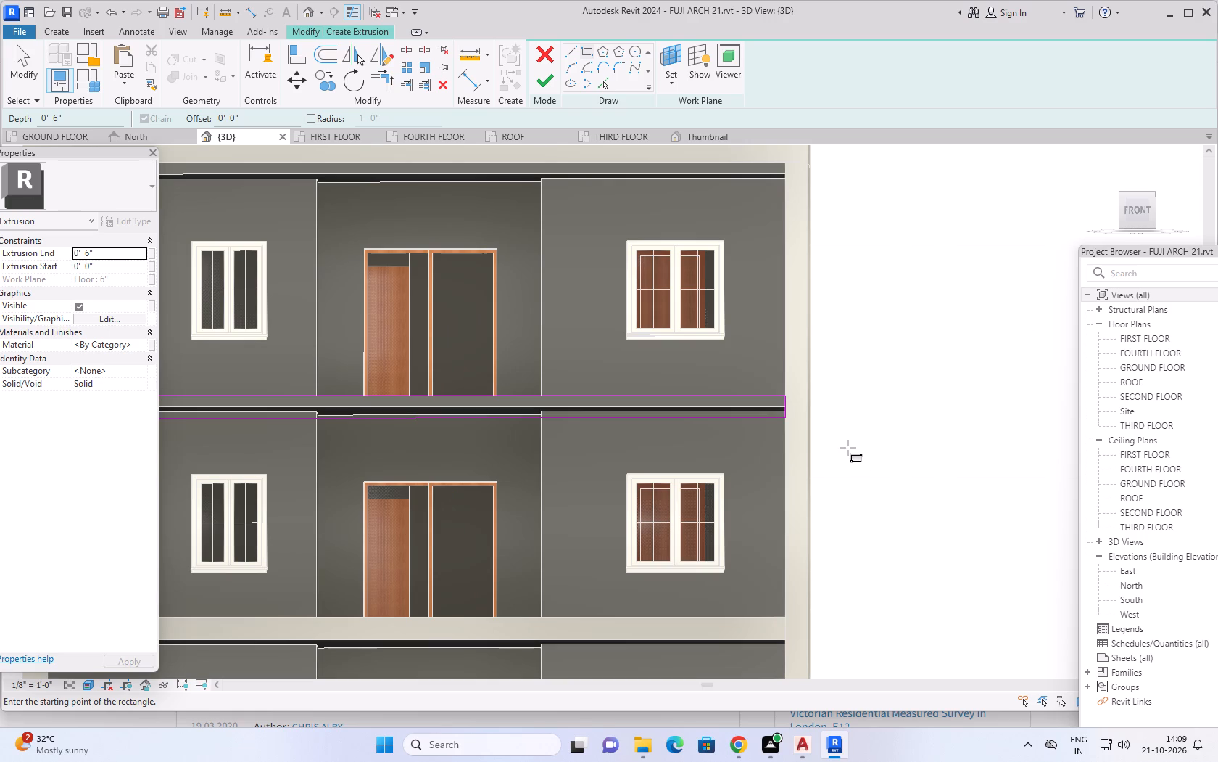
middle_click_drag(848, 447, 850, 492, "shift")
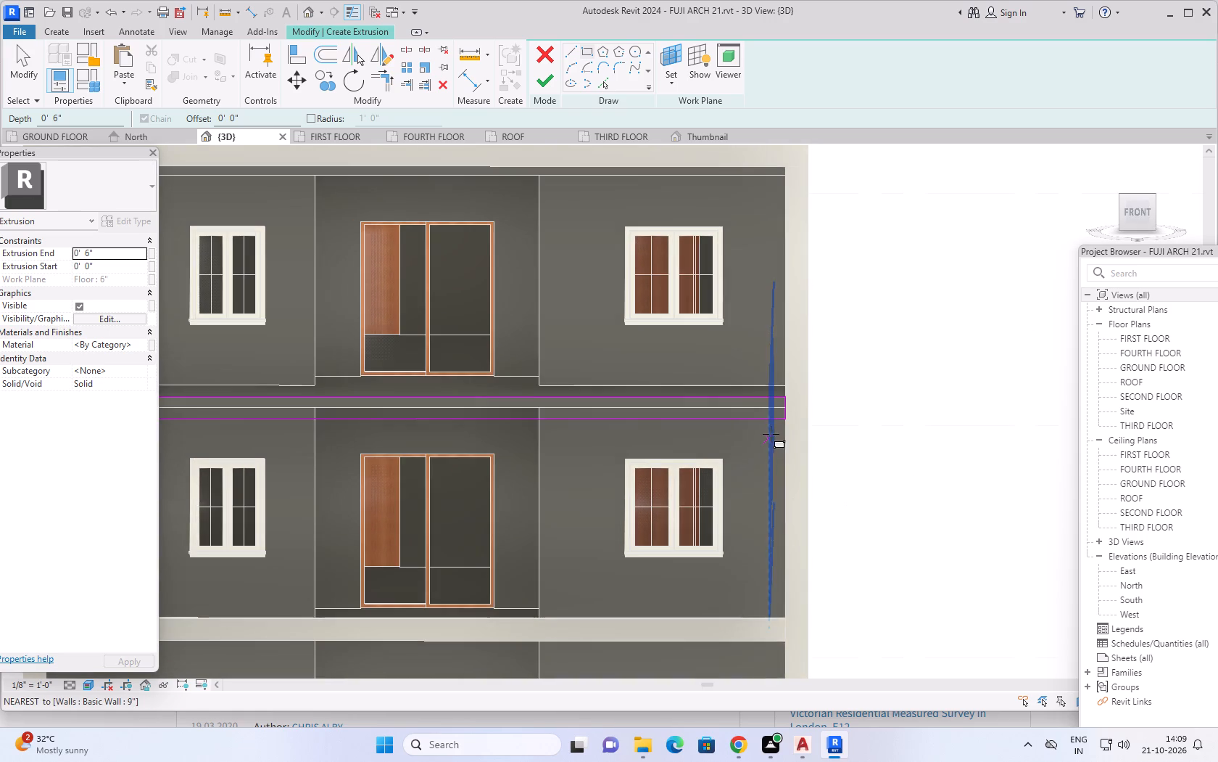
scroll(772, 428, "up", 3)
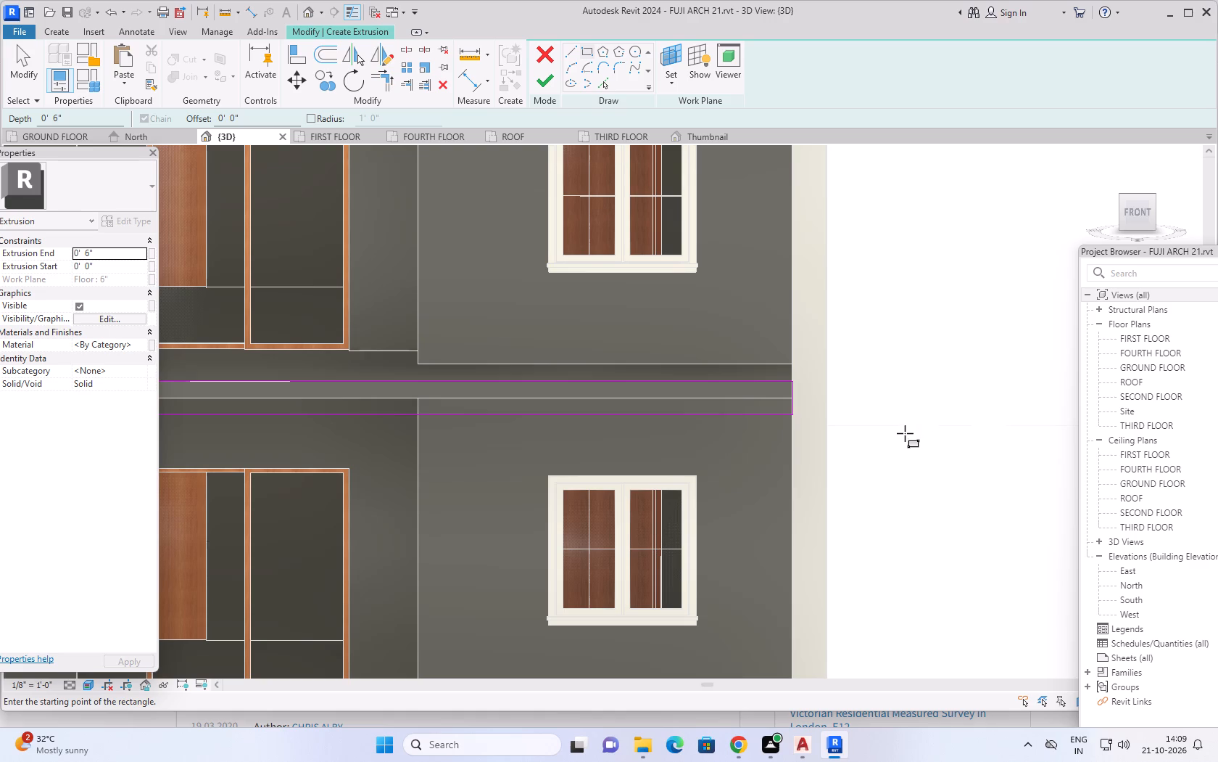
middle_click_drag(906, 431, 874, 456, "shift")
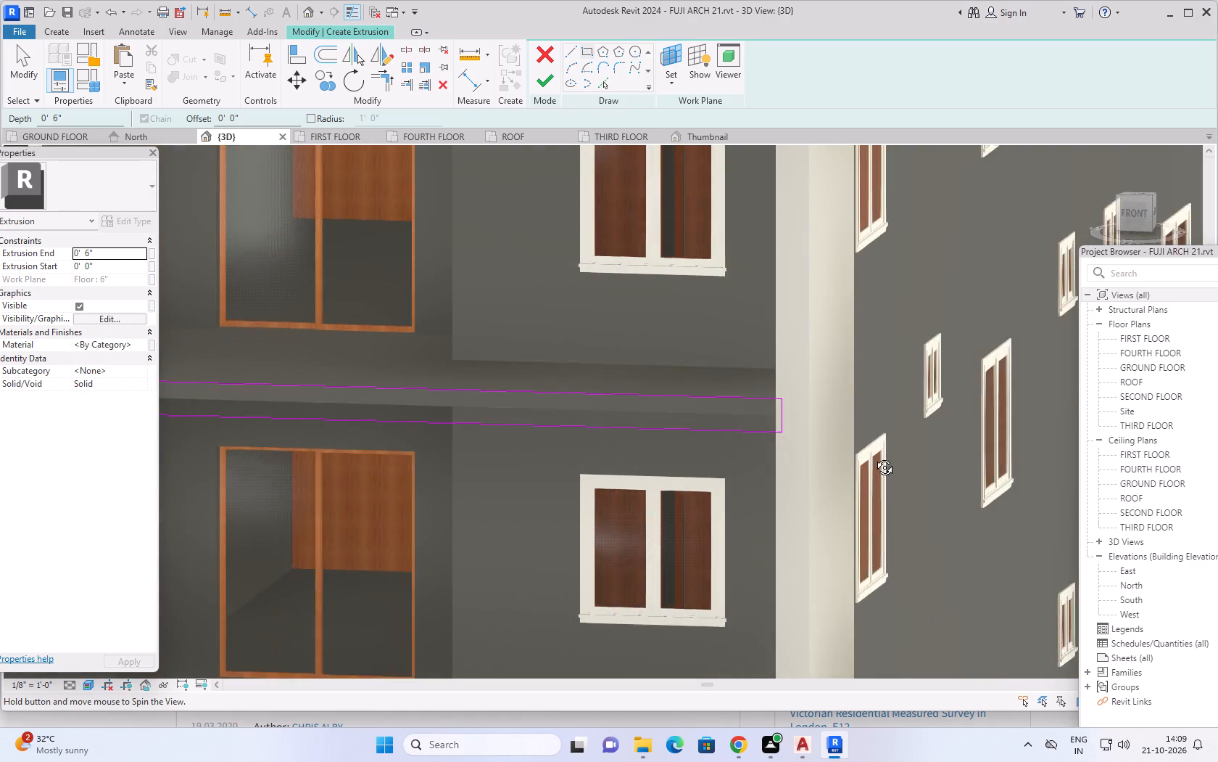
middle_click_drag(874, 456, 964, 464, "shift")
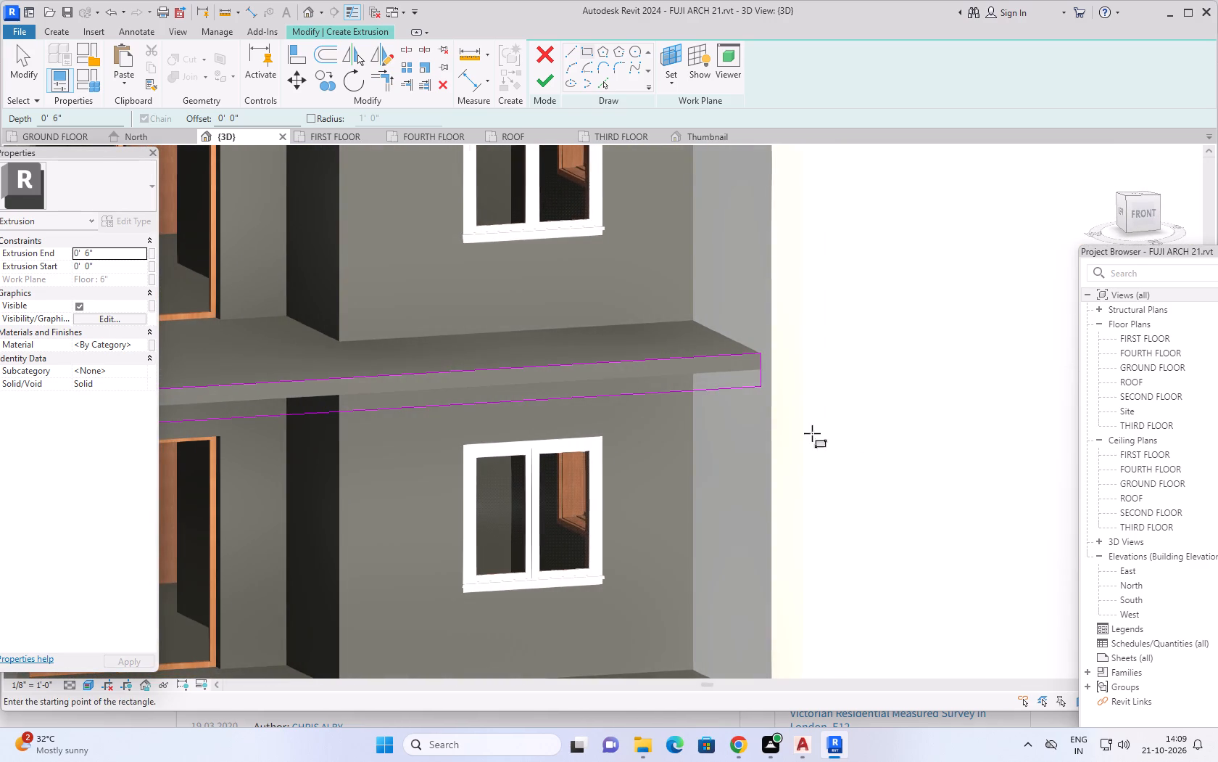
scroll(746, 385, "up", 7)
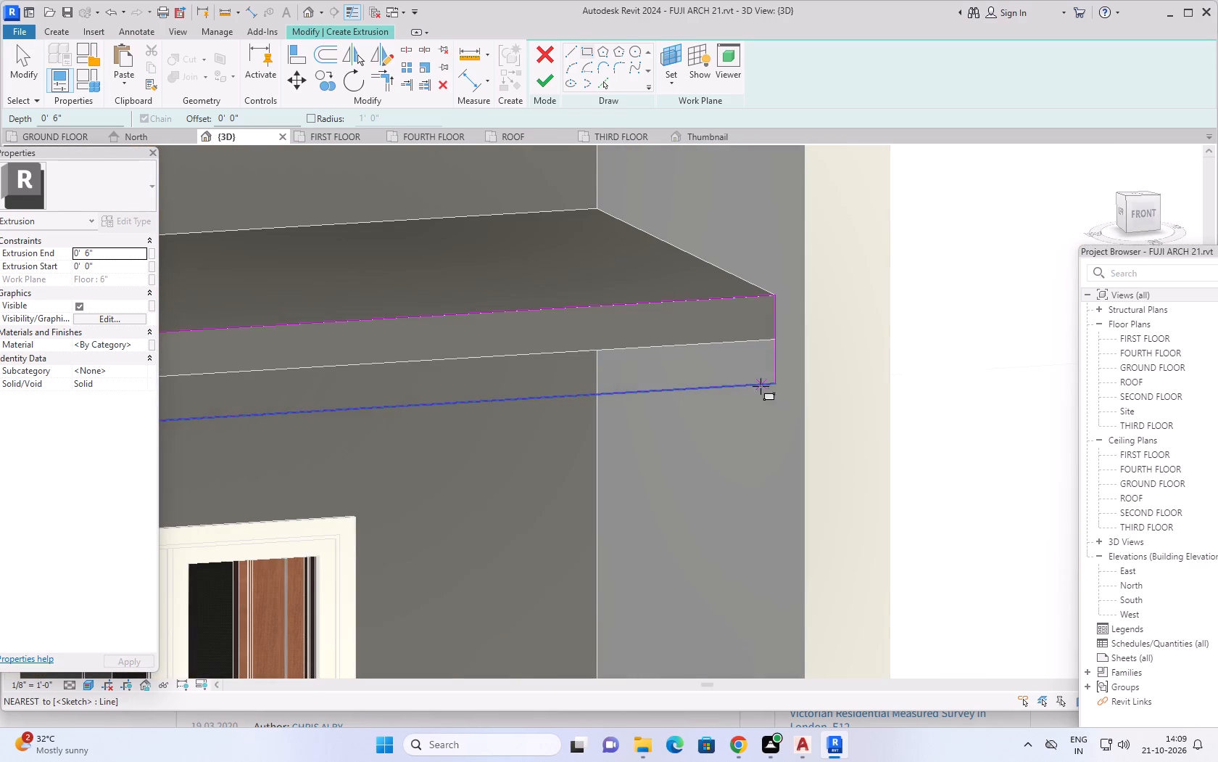
left_click(588, 51)
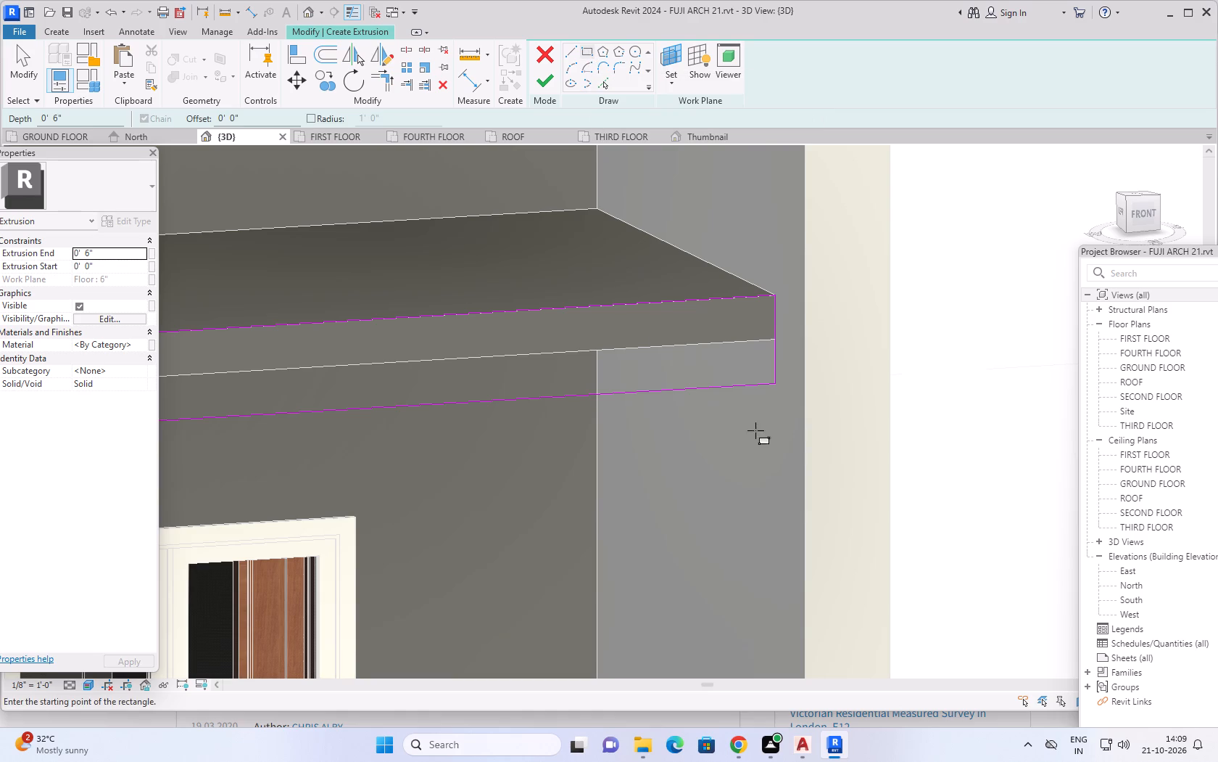
left_click(776, 380)
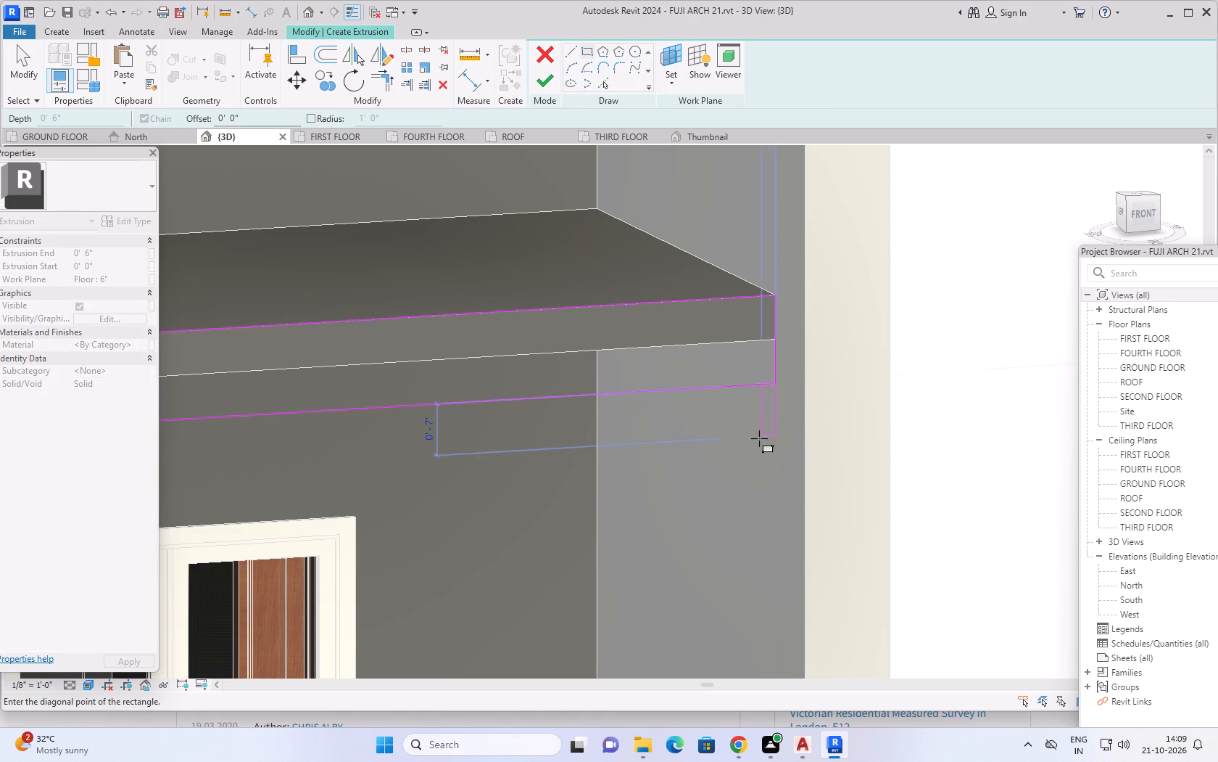
scroll(761, 548, "down", 3)
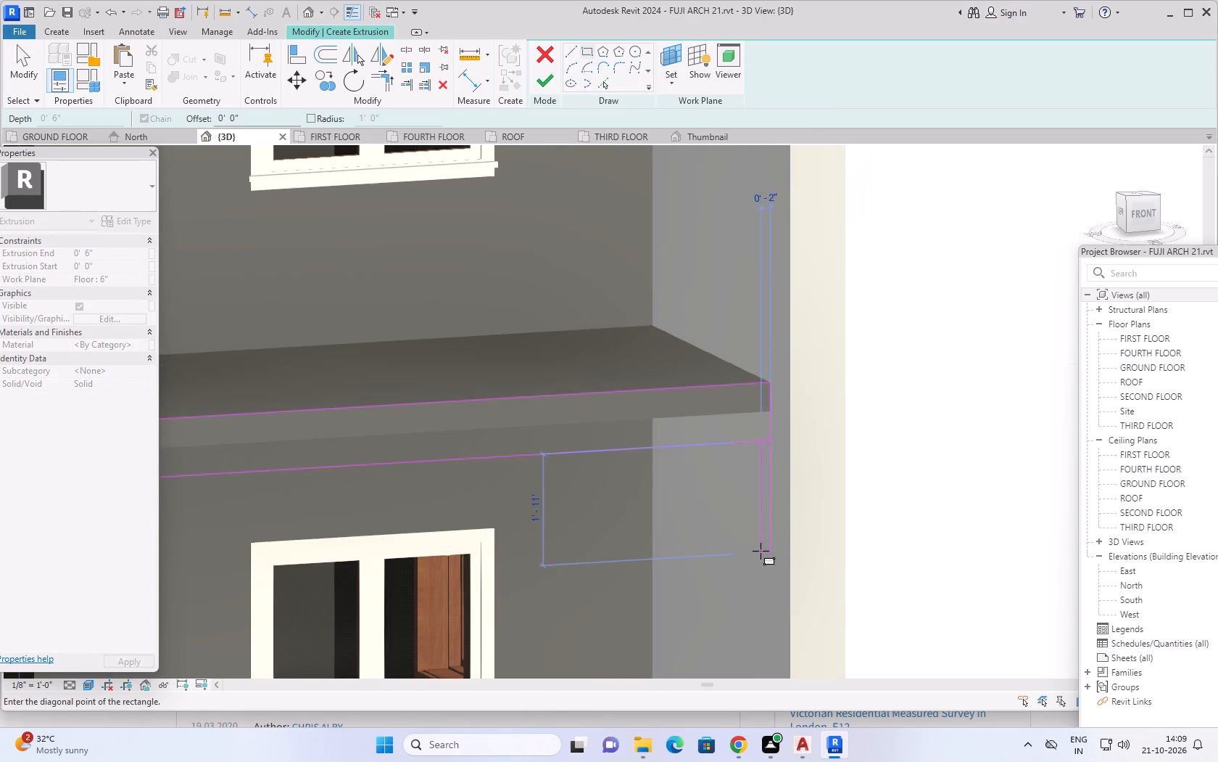
scroll(761, 552, "down", 6)
middle_click_drag(761, 572, 760, 425)
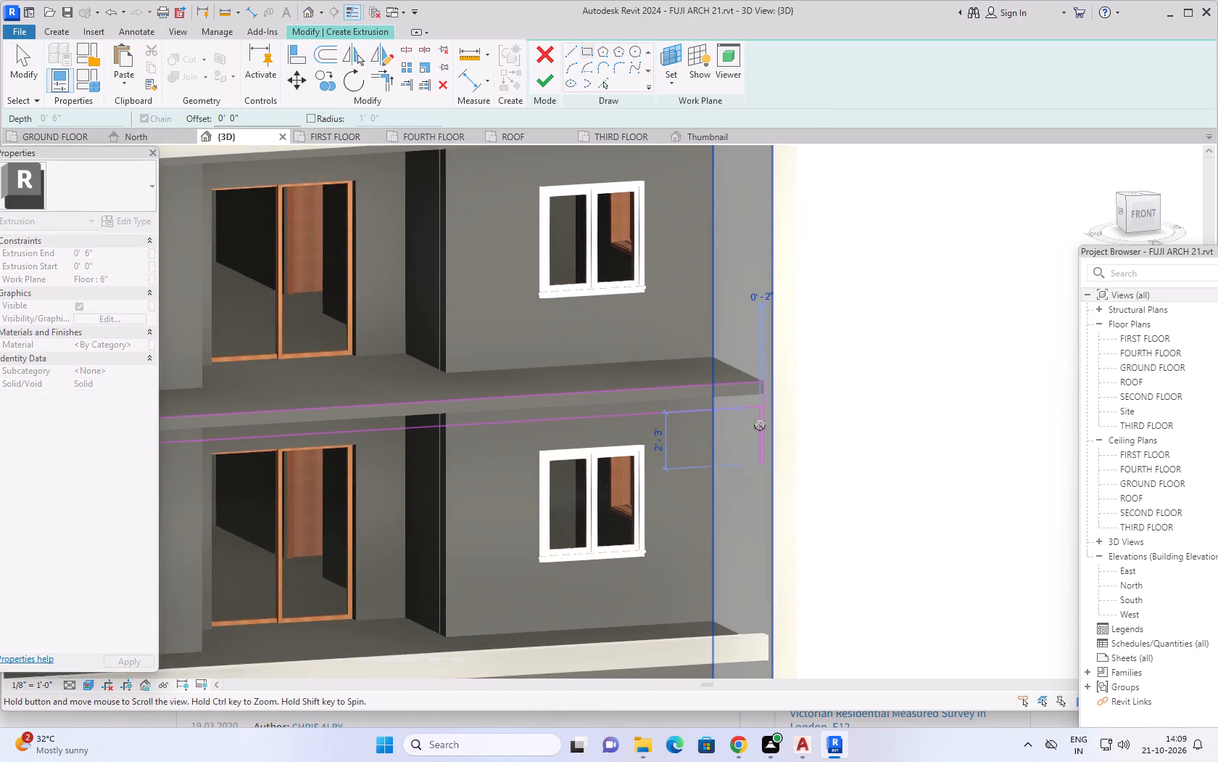
middle_click_drag(760, 425, 760, 381)
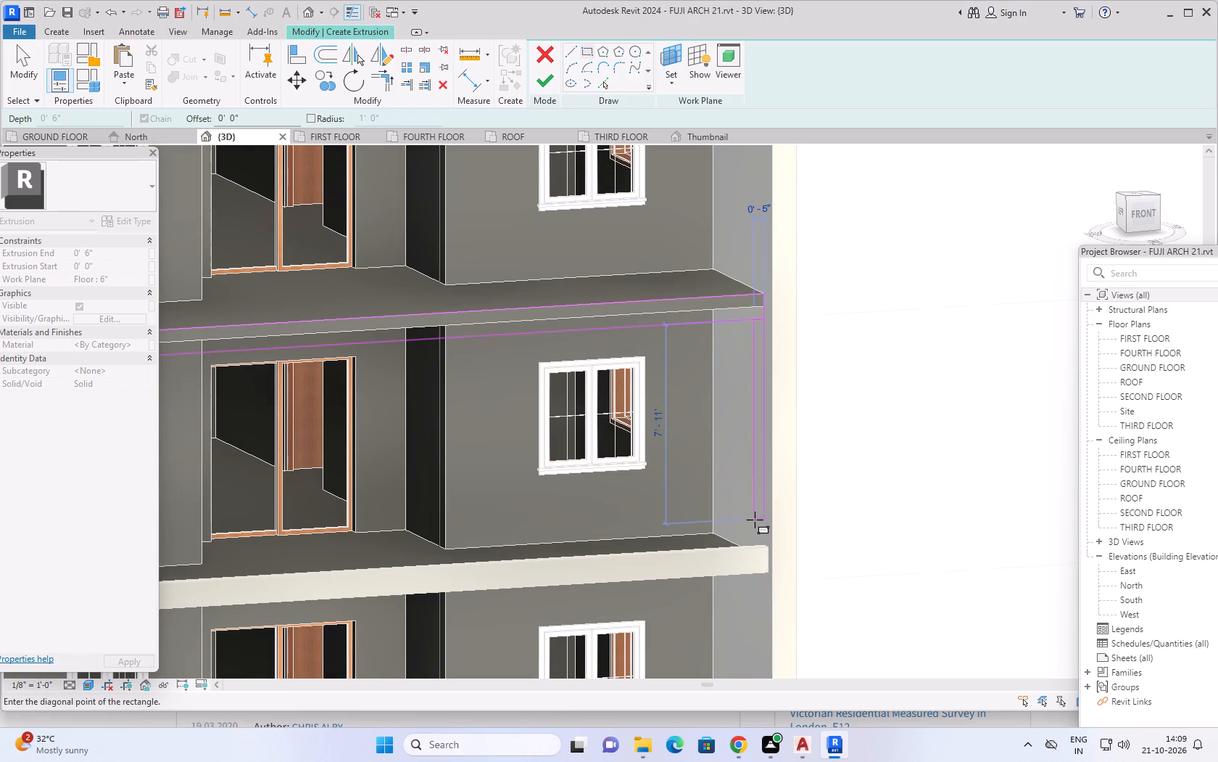
scroll(755, 520, "up", 12)
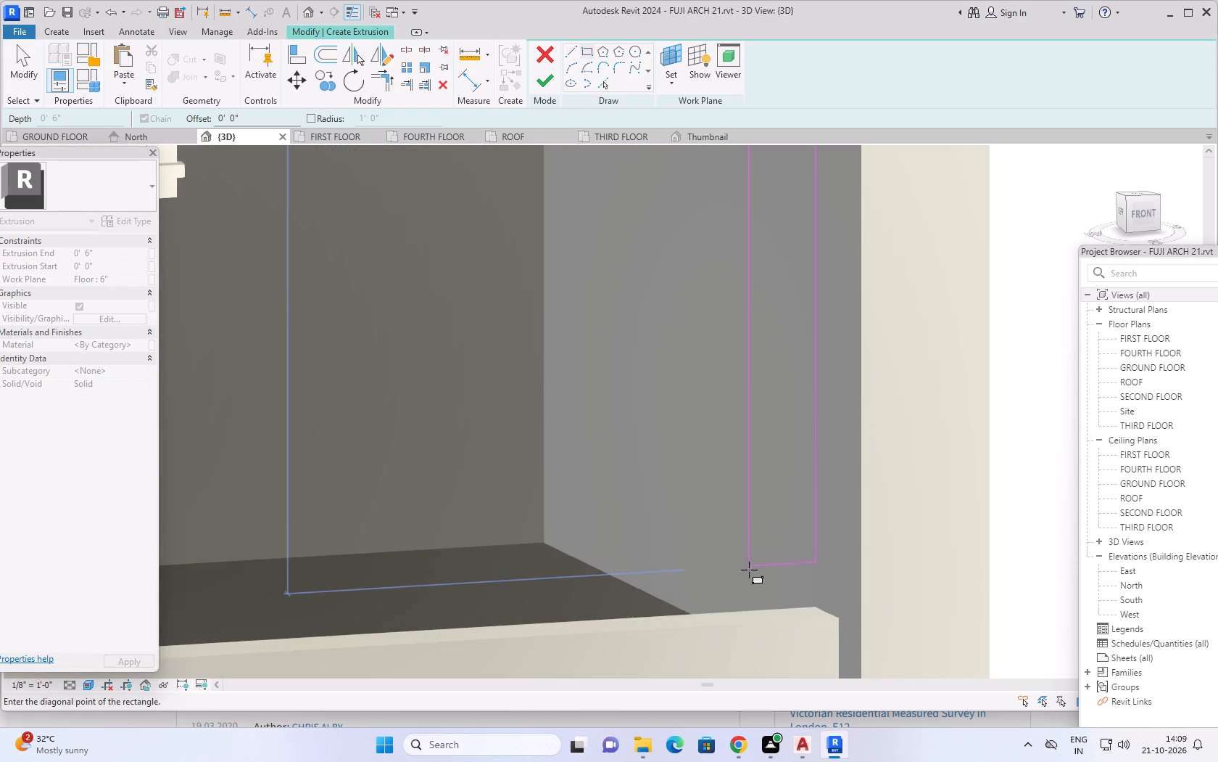
left_click(753, 612)
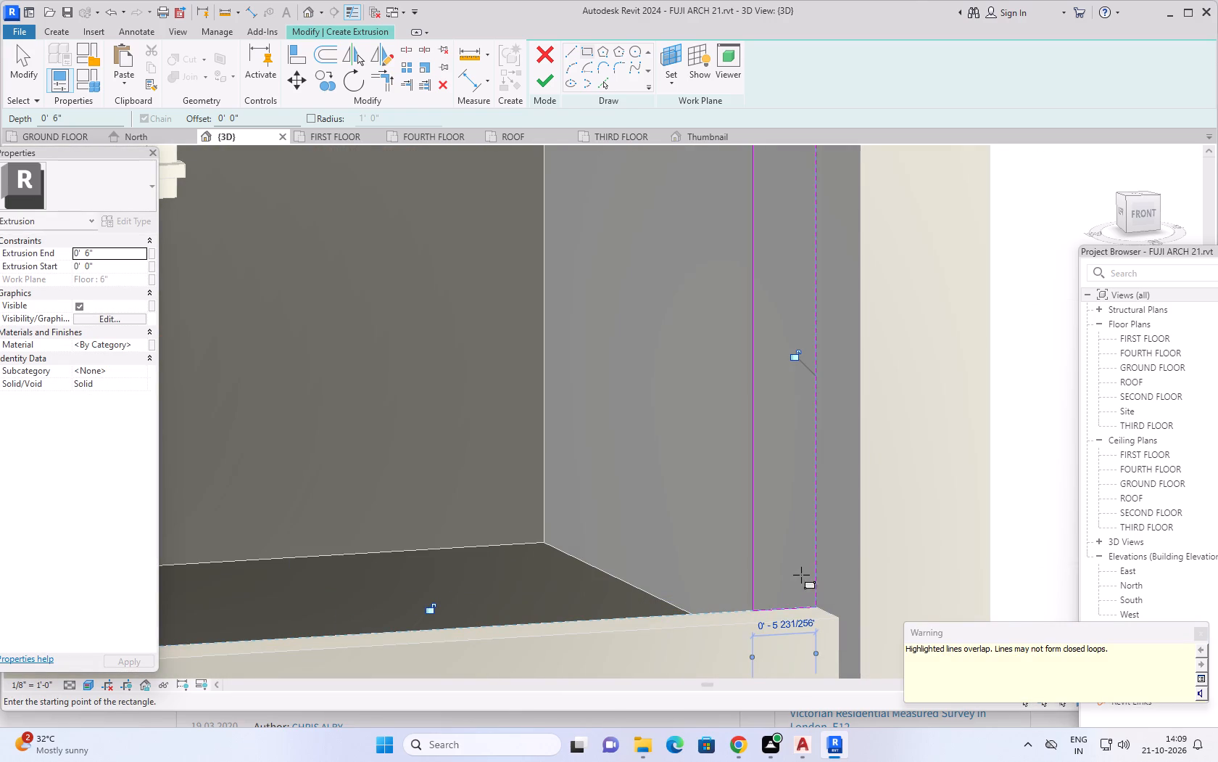
scroll(819, 513, "down", 6)
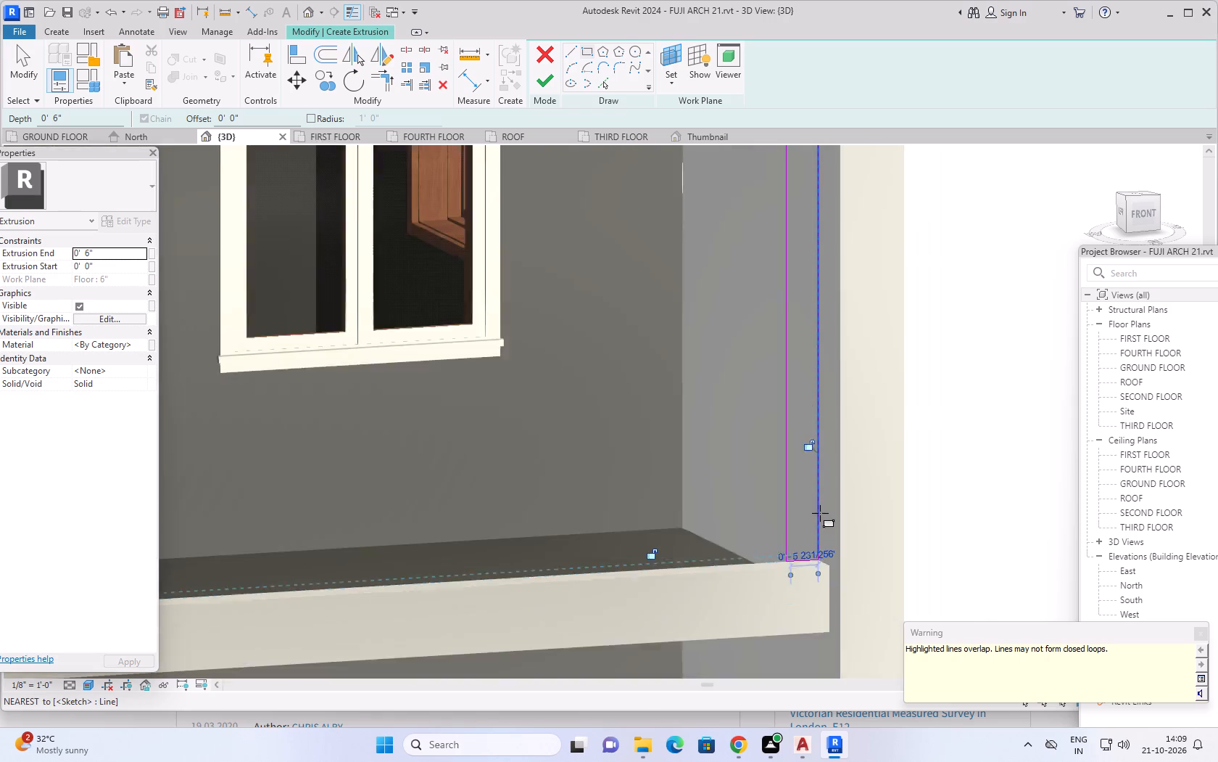
scroll(820, 513, "down", 1)
key("Escape")
scroll(932, 472, "down", 3)
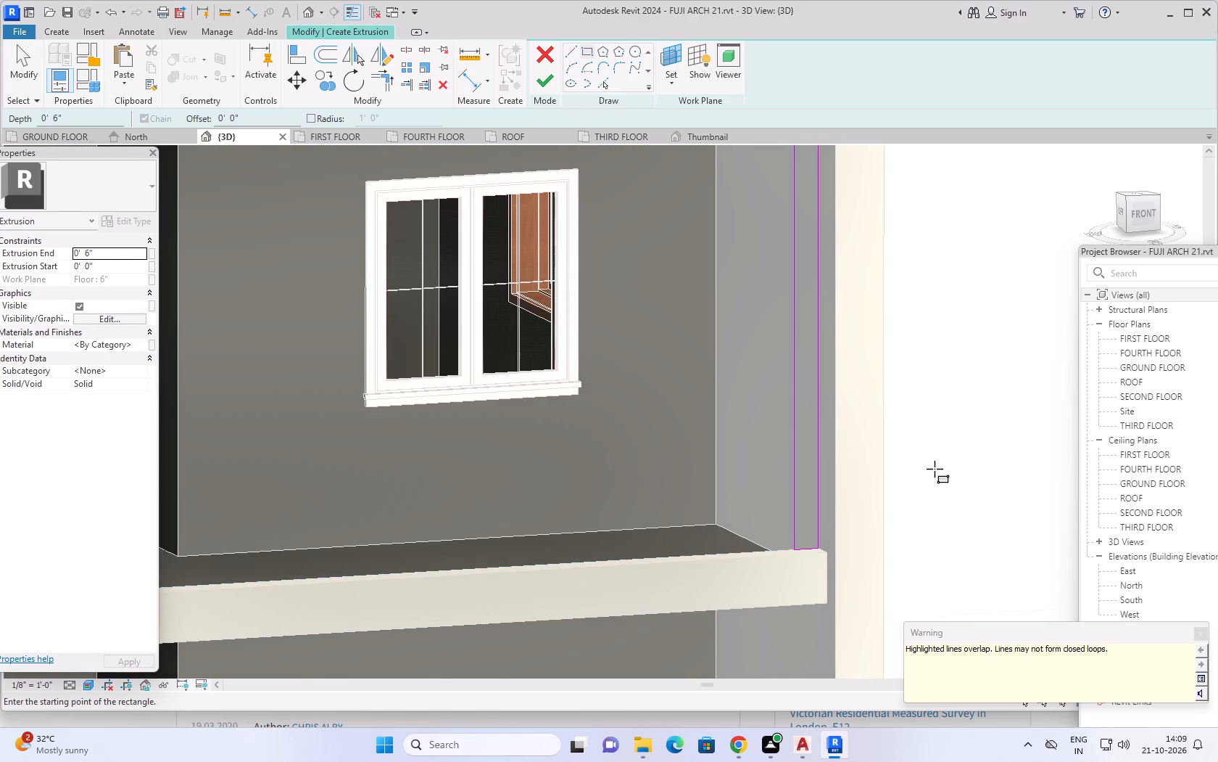
scroll(935, 469, "down", 2)
middle_click_drag(950, 428, 913, 473)
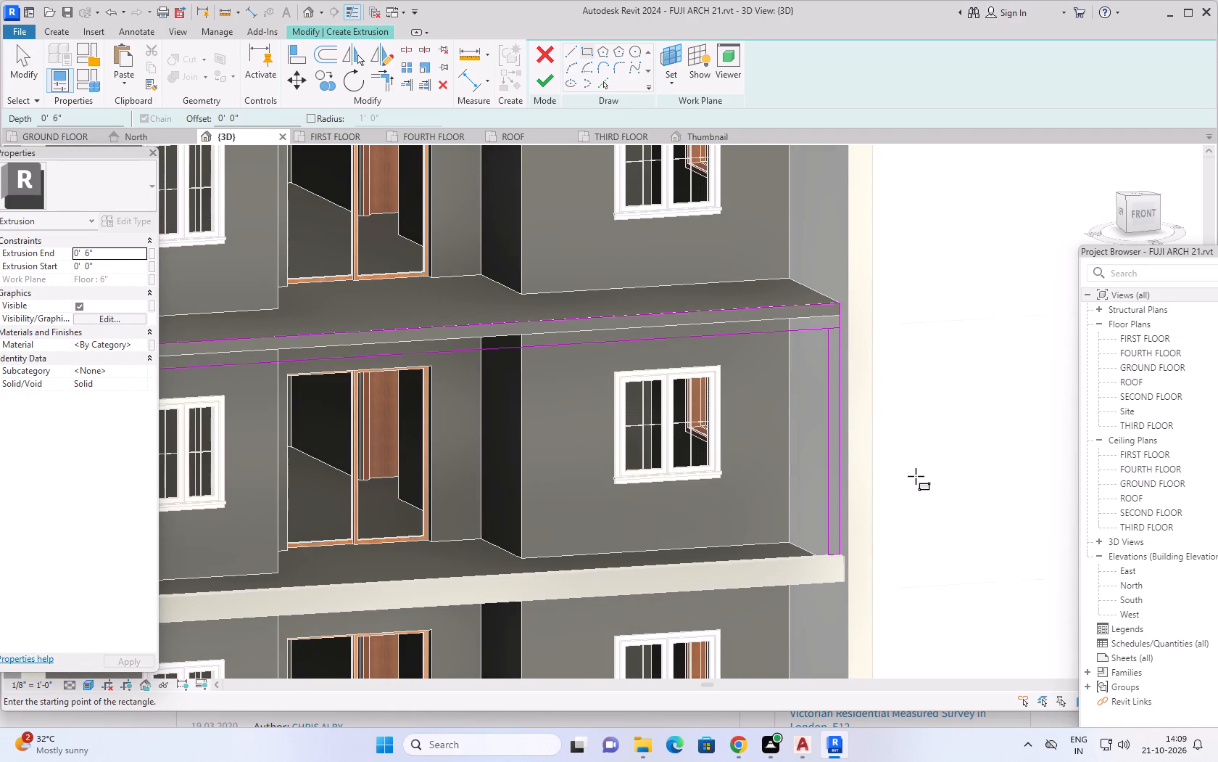
key("Escape")
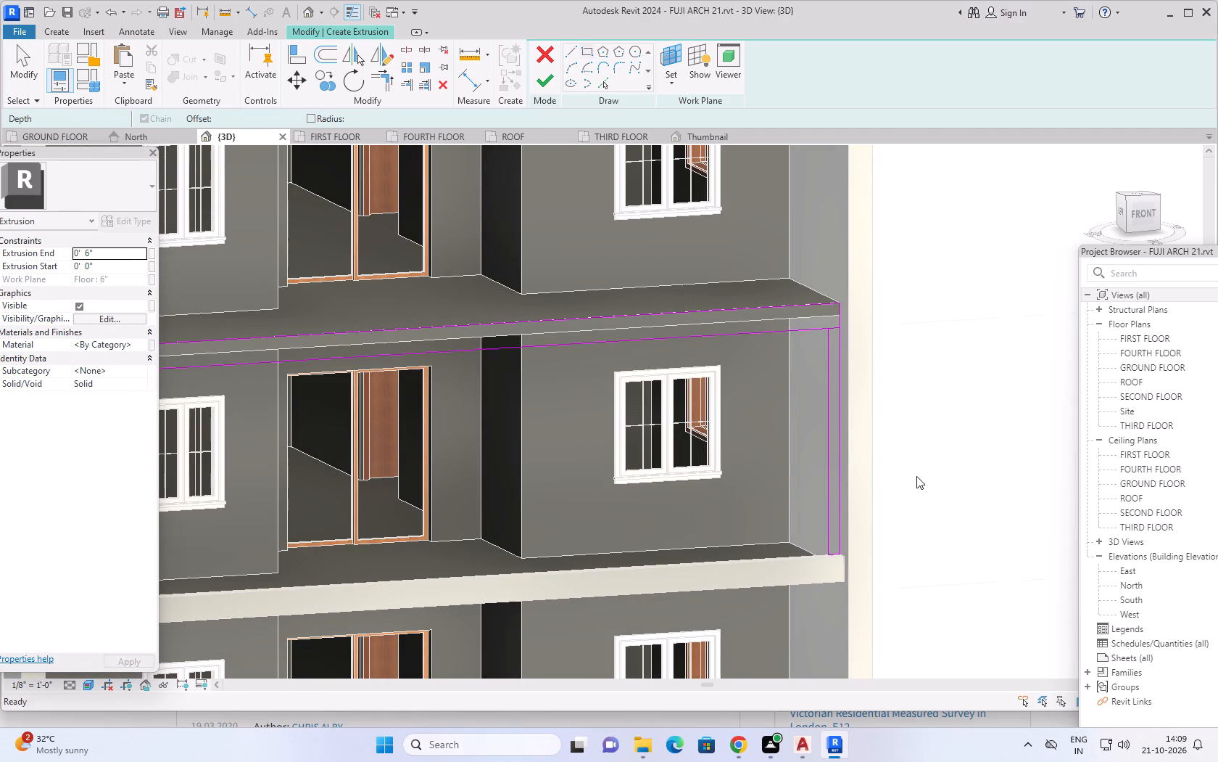
key("Escape")
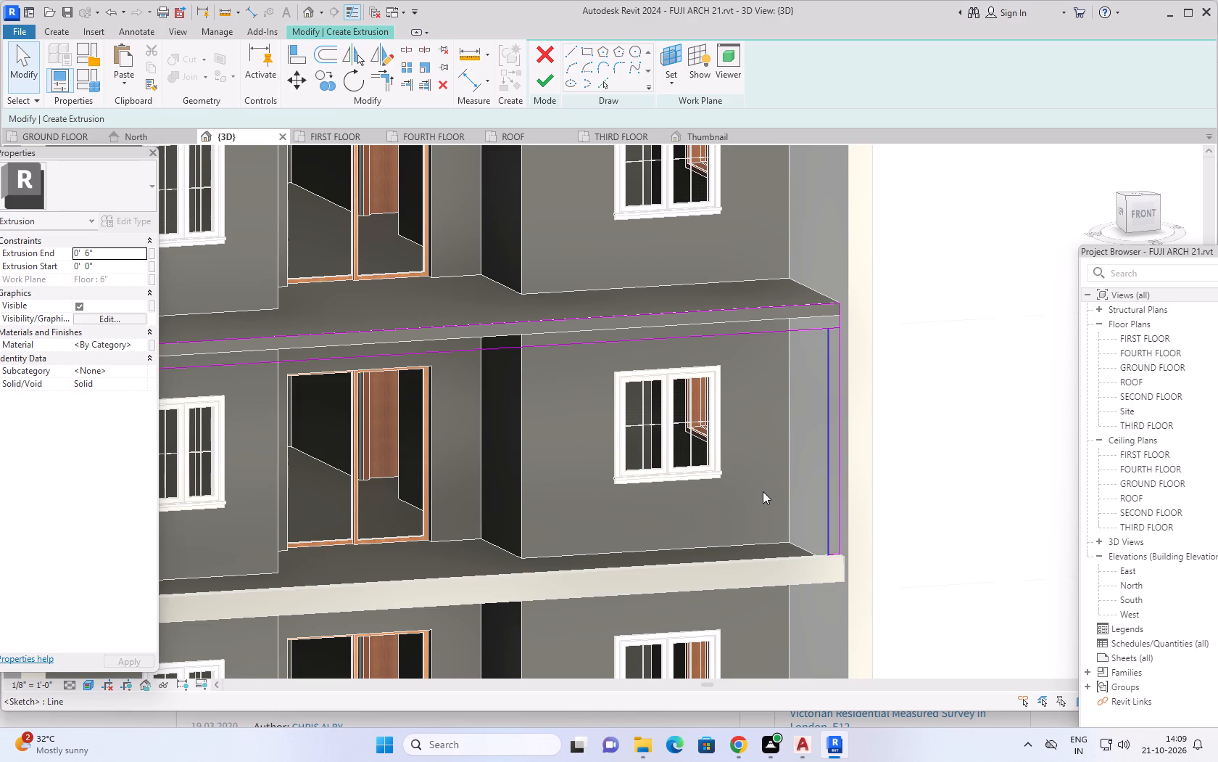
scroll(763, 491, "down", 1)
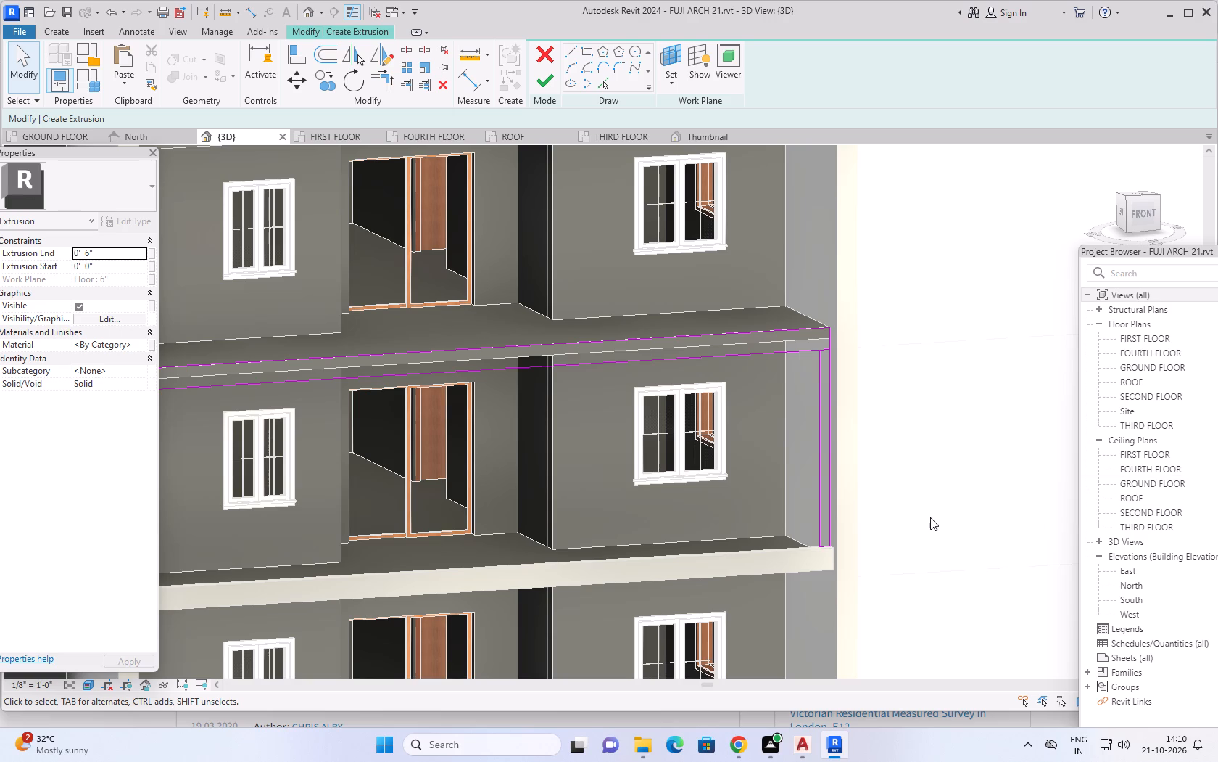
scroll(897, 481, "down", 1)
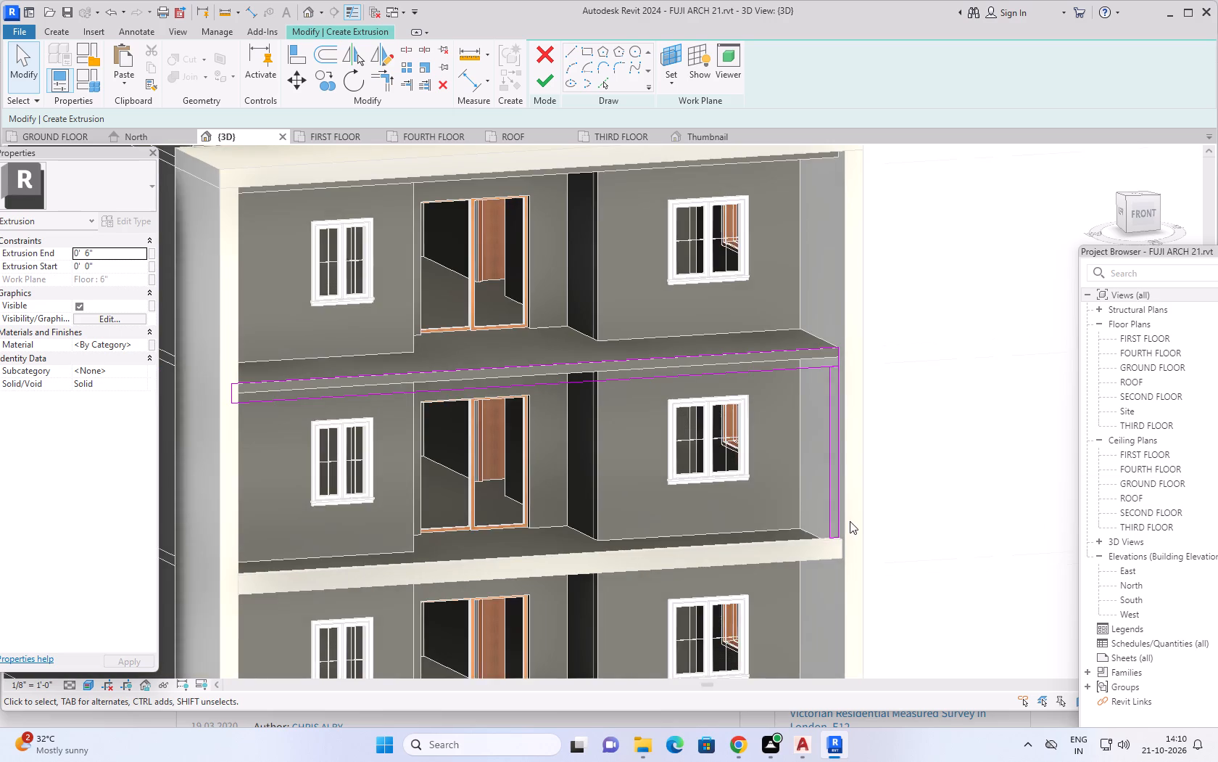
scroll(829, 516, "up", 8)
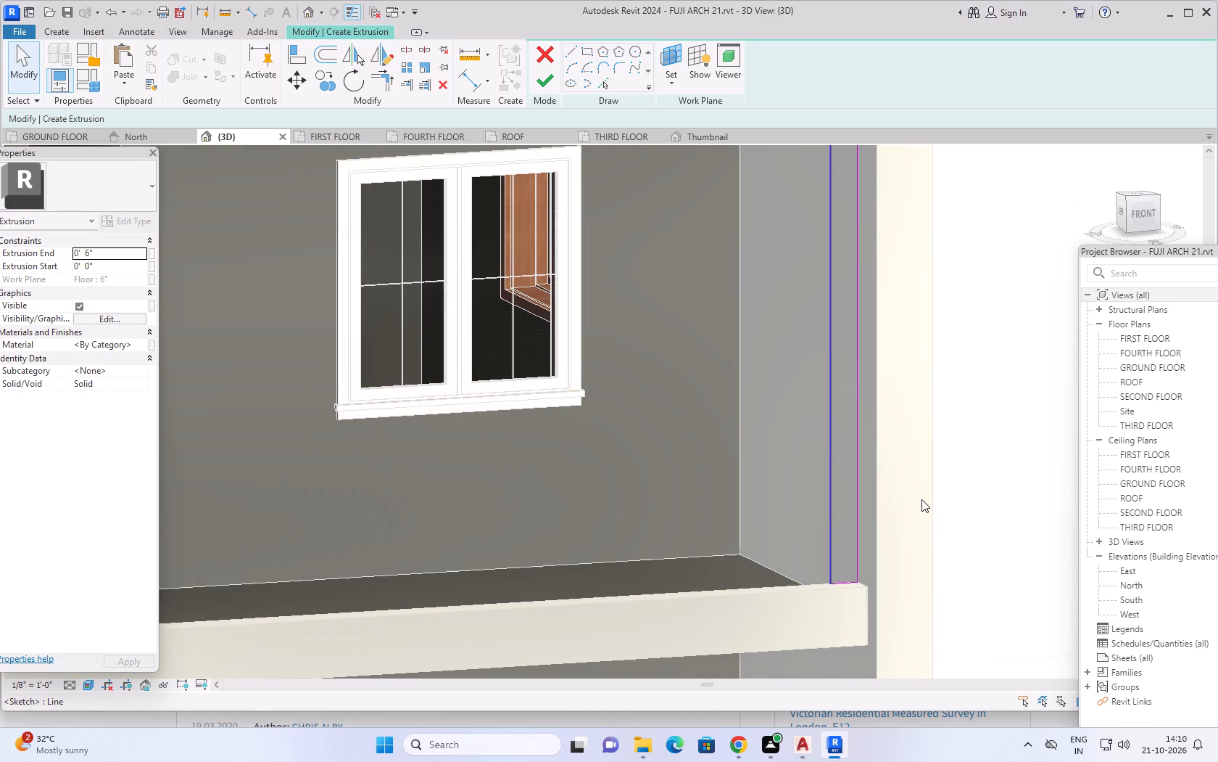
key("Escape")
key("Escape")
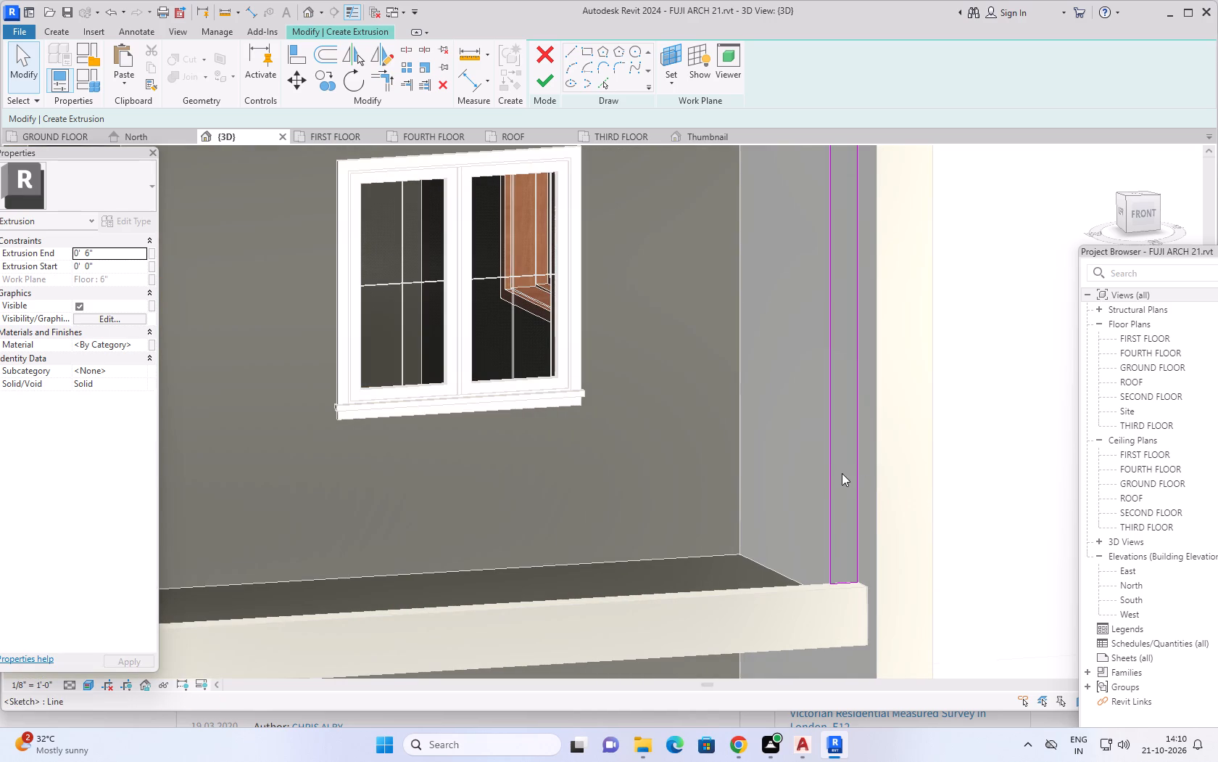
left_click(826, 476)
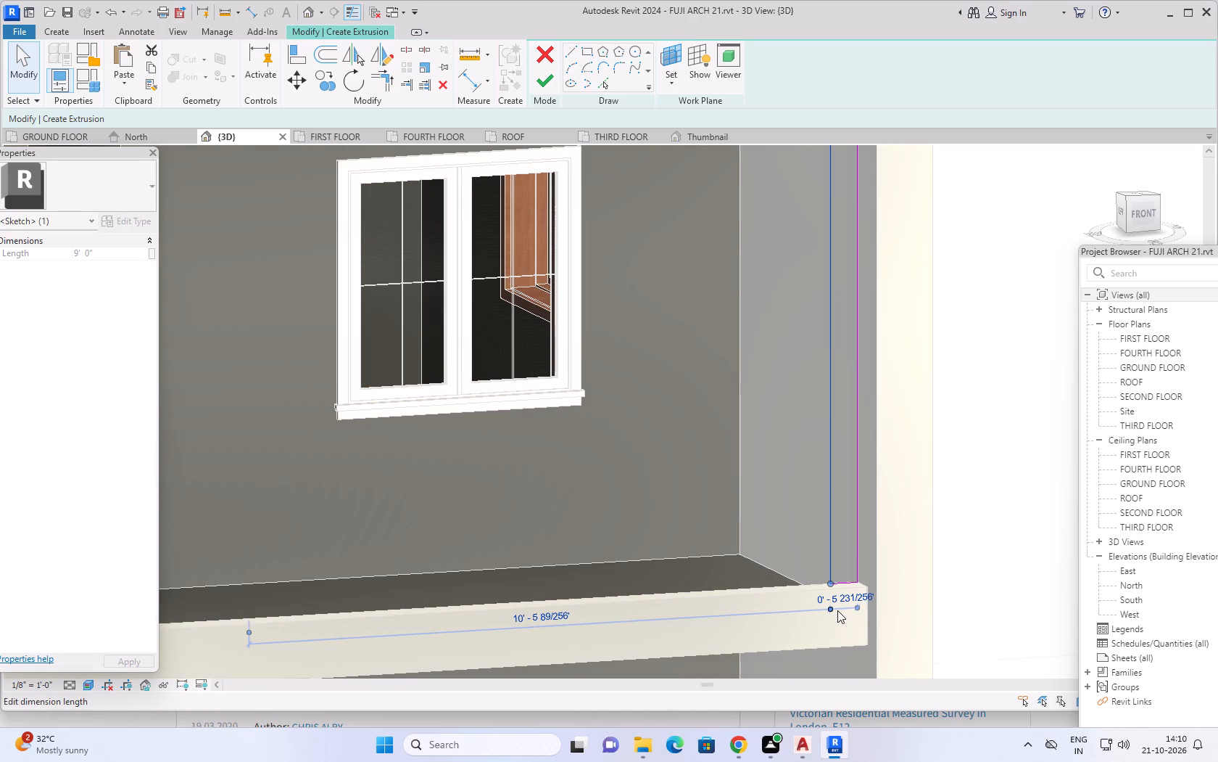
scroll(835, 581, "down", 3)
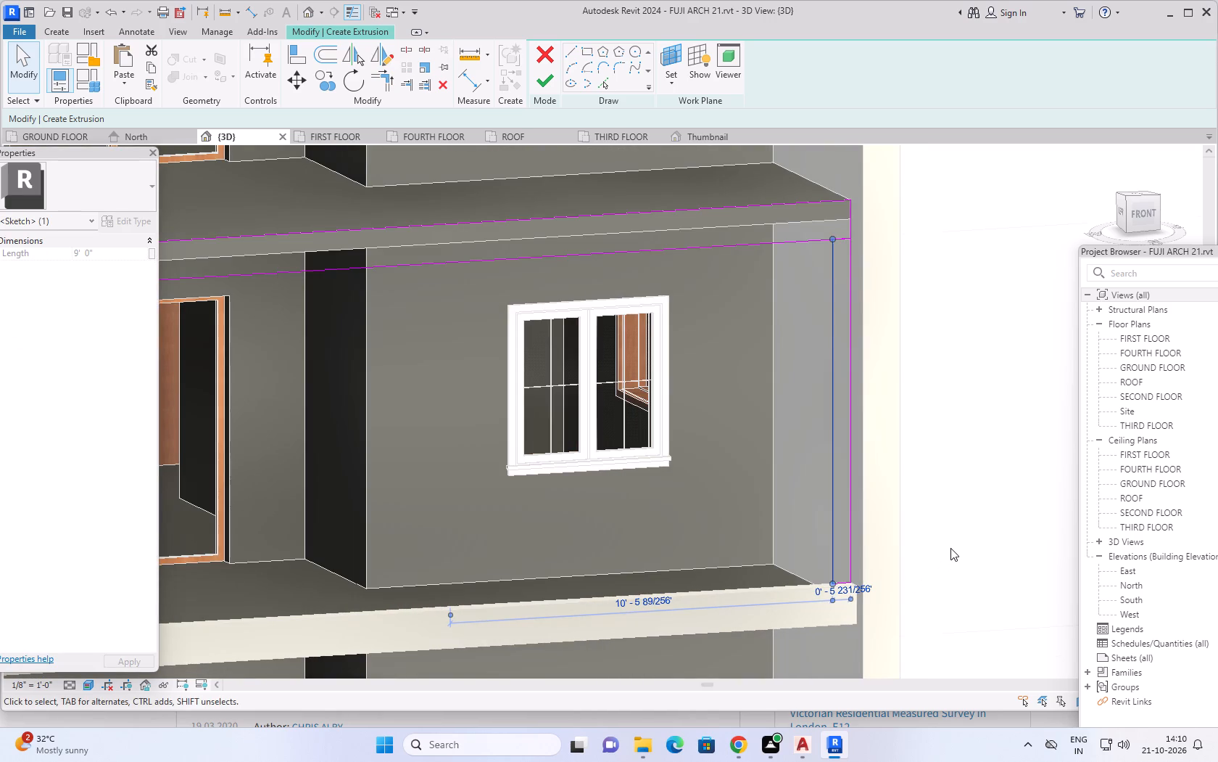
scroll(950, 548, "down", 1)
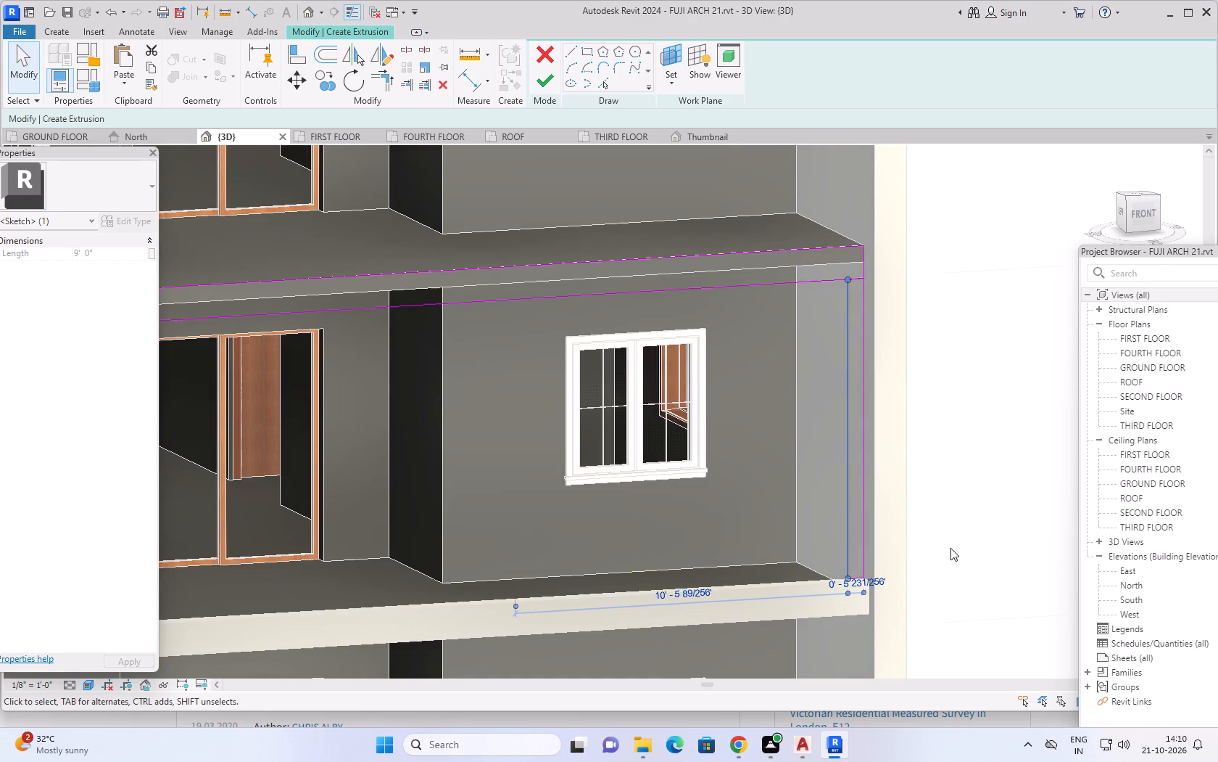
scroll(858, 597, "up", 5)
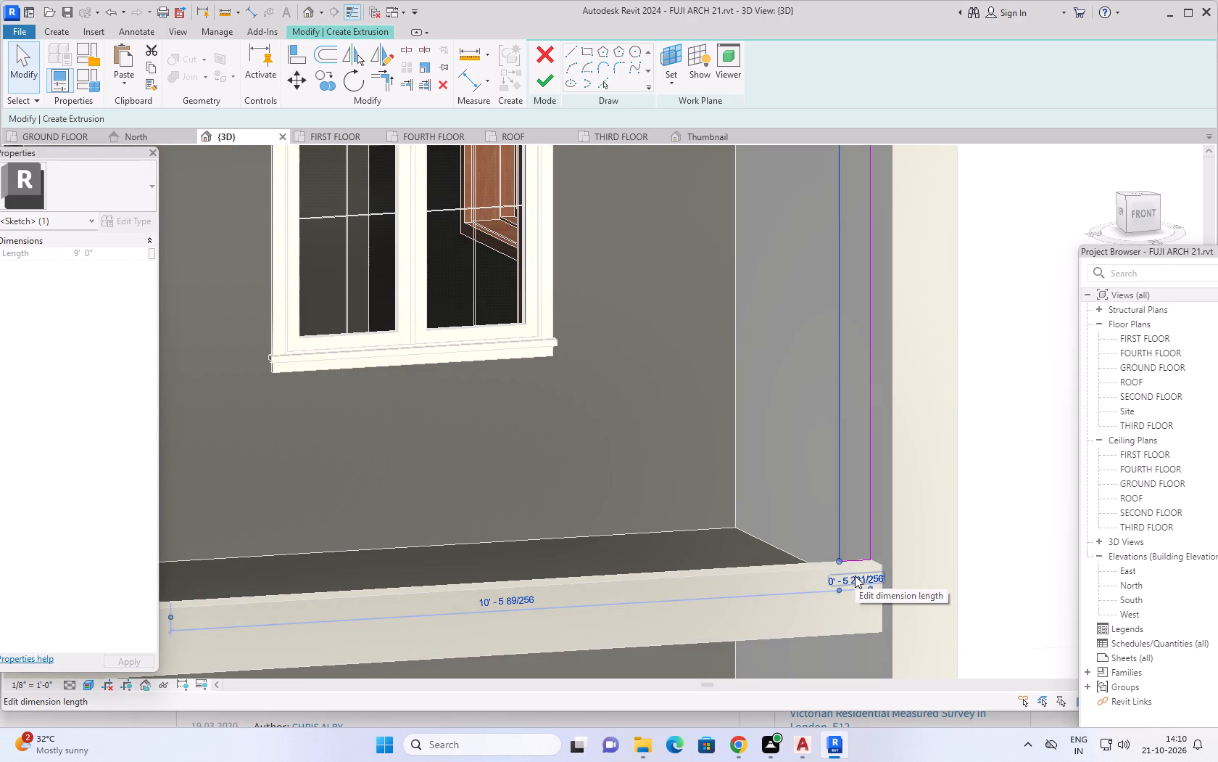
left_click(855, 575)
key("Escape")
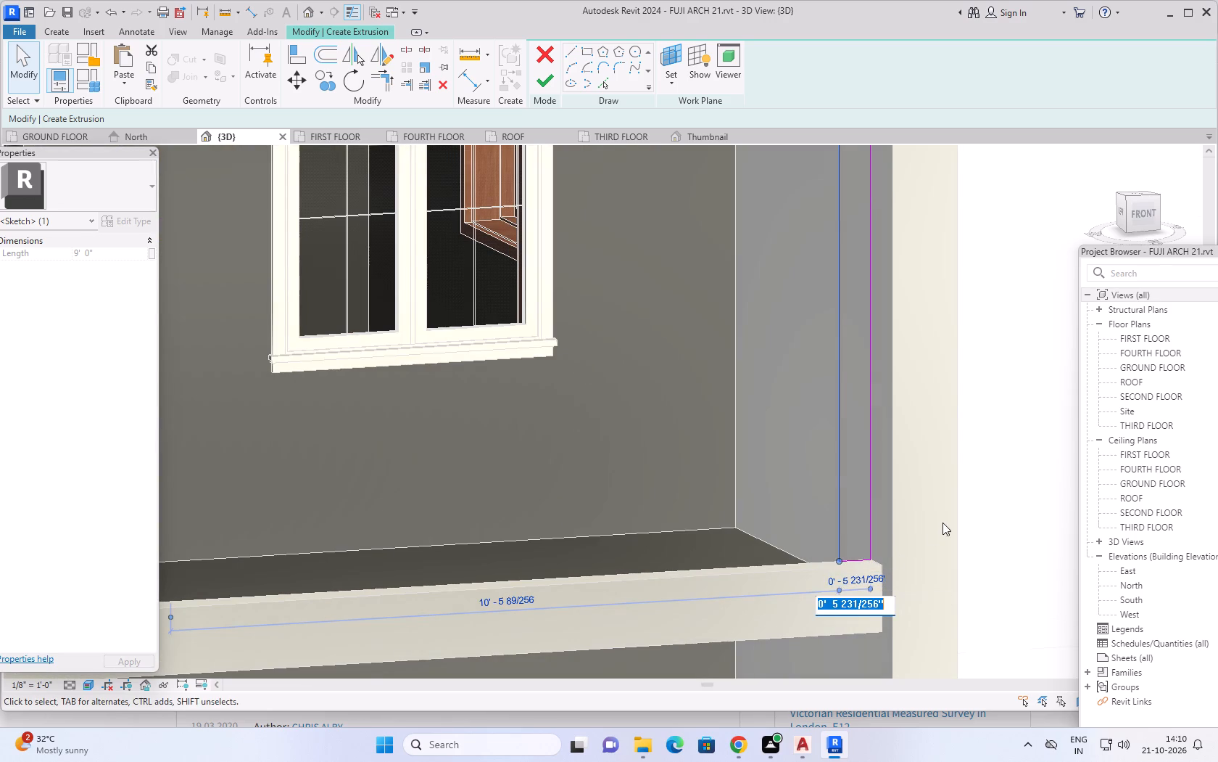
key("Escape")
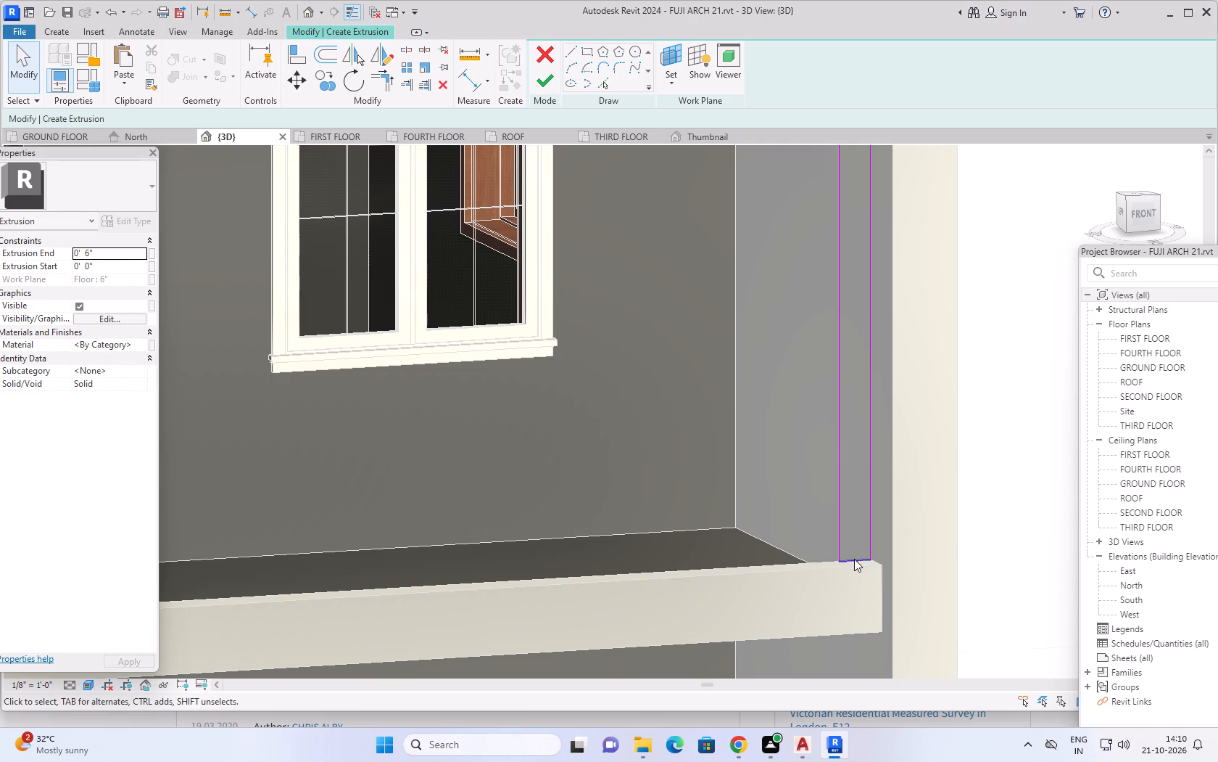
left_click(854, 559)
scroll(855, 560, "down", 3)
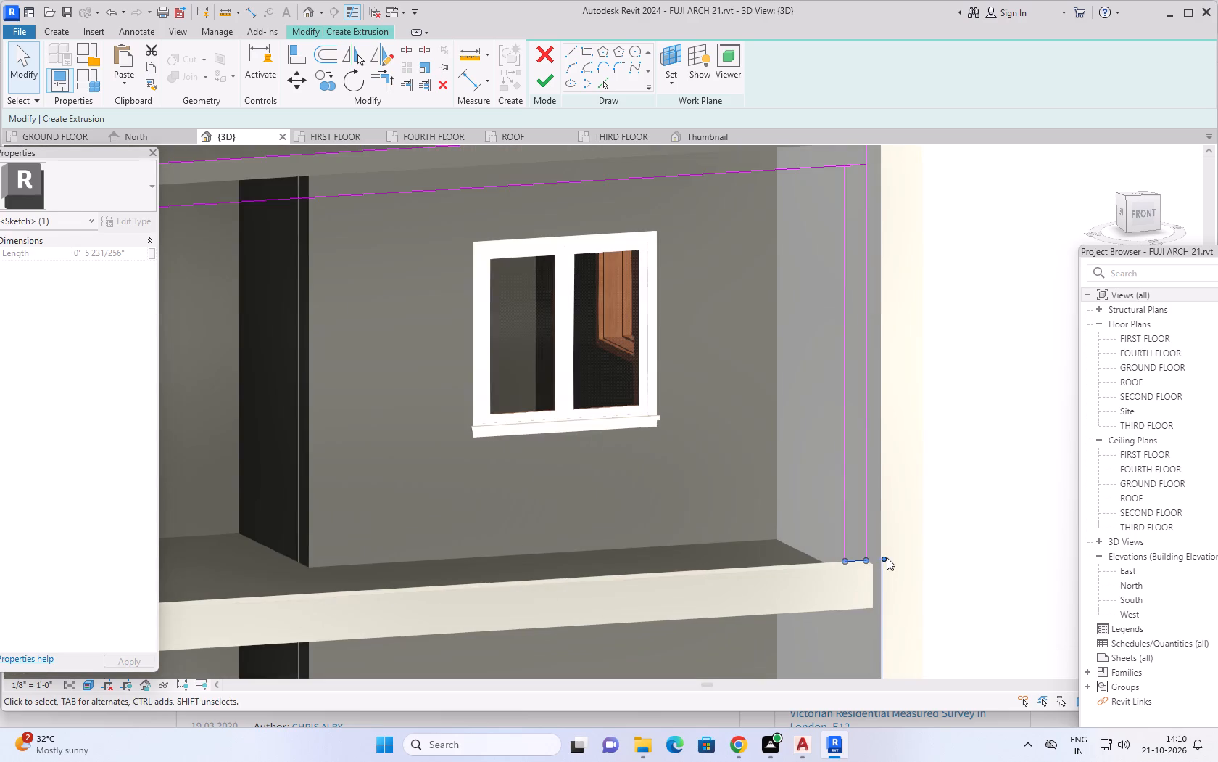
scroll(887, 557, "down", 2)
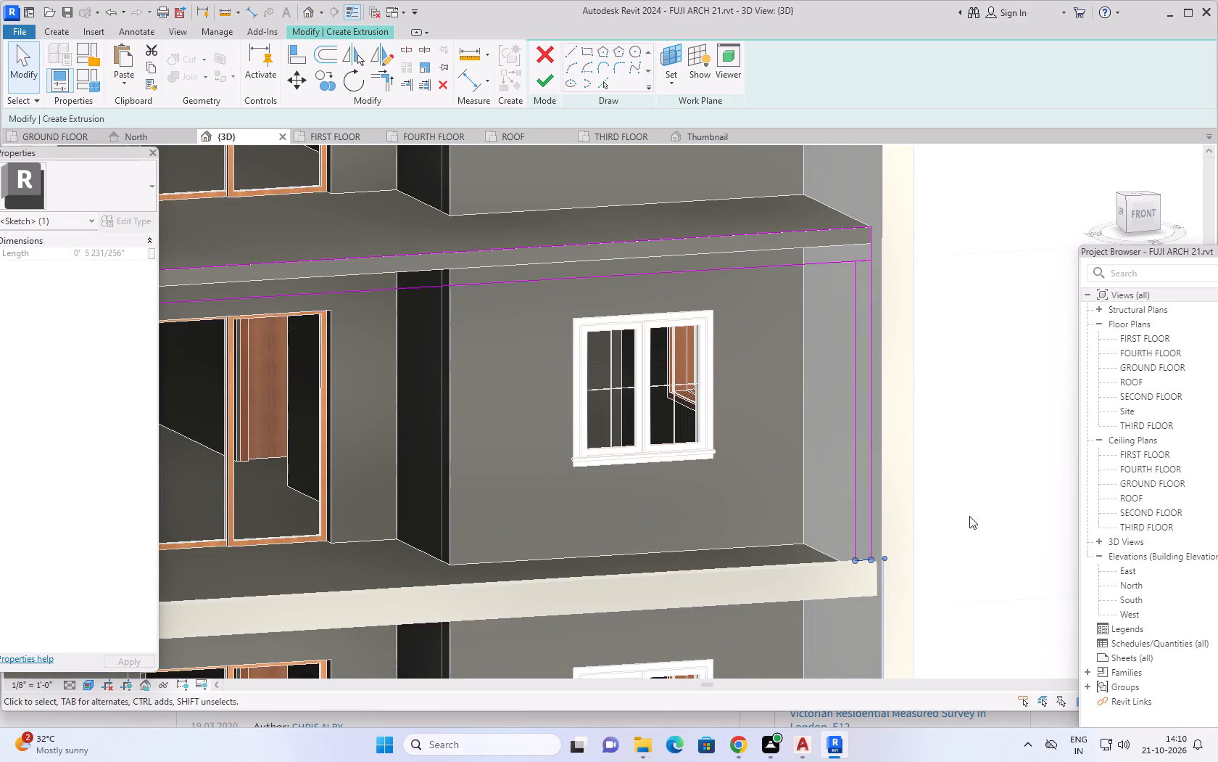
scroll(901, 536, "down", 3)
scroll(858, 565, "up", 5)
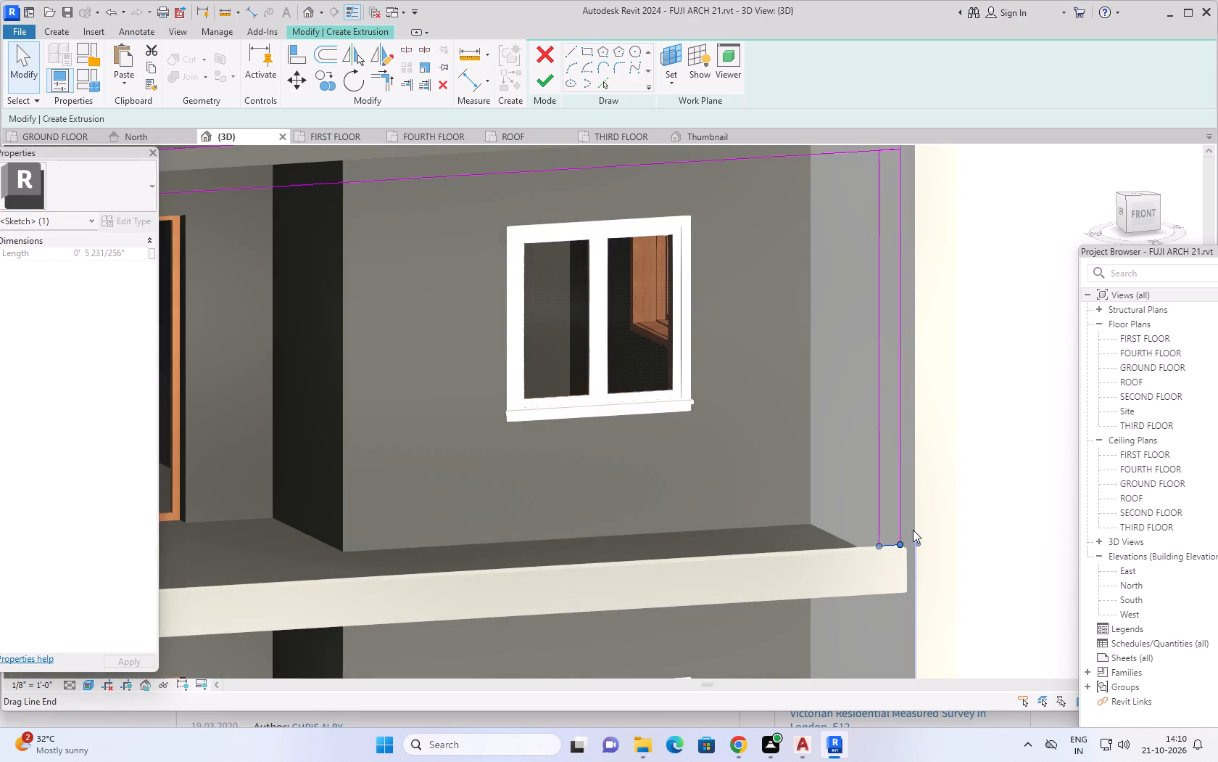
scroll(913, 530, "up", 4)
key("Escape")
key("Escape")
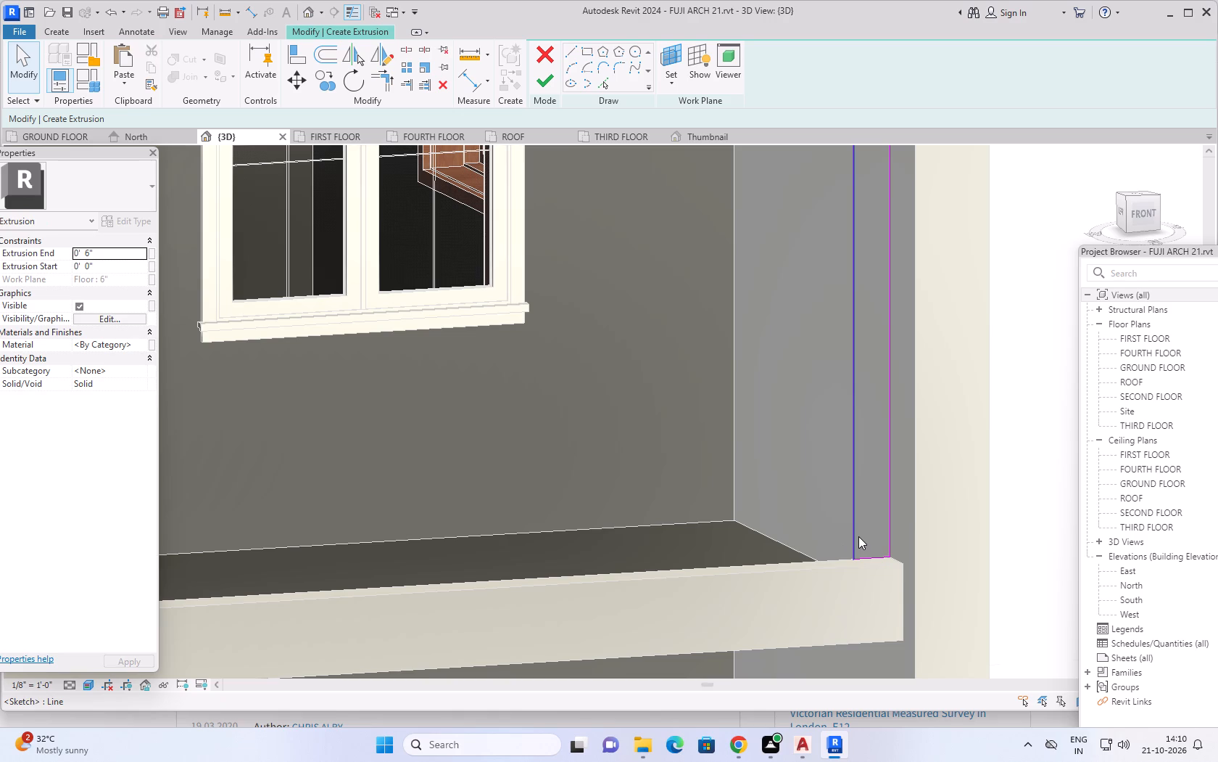
Set the width of the vertical rectangle at the facade's right end to 6" by repositioning its inner edge.
left_click(858, 536)
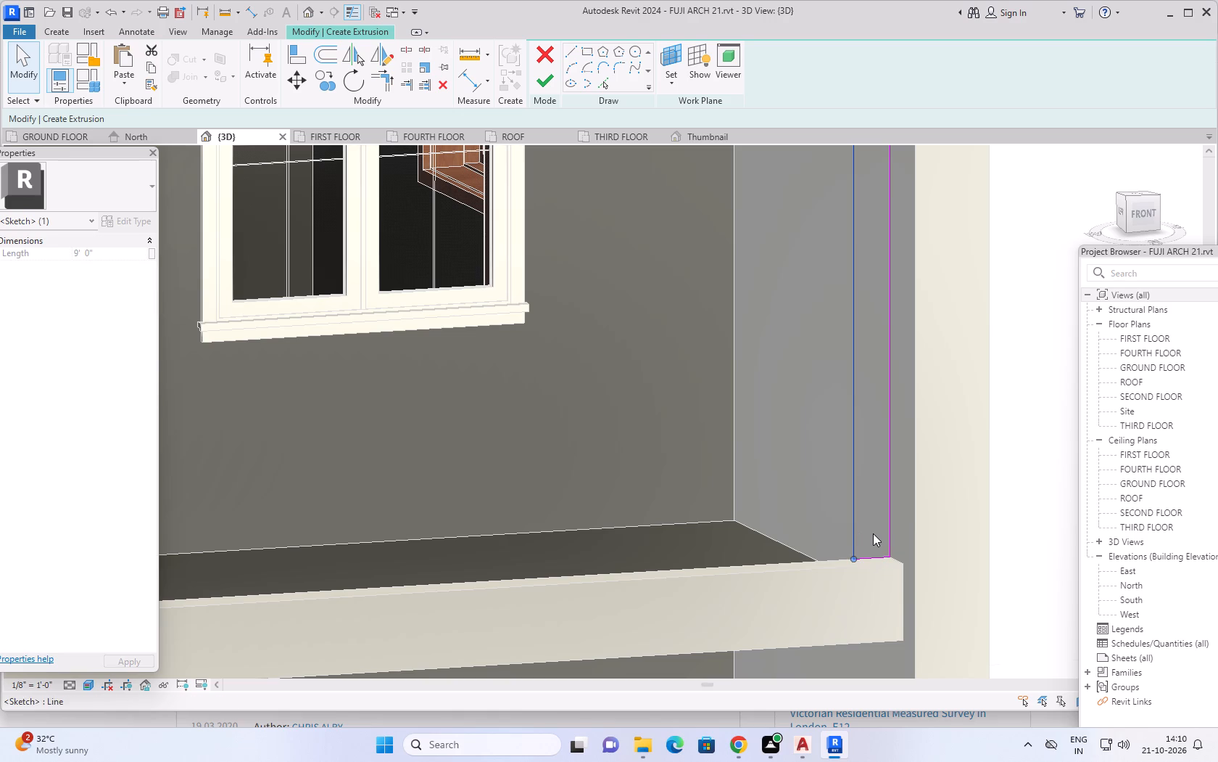
key("Escape")
left_click(857, 528)
scroll(865, 528, "down", 3)
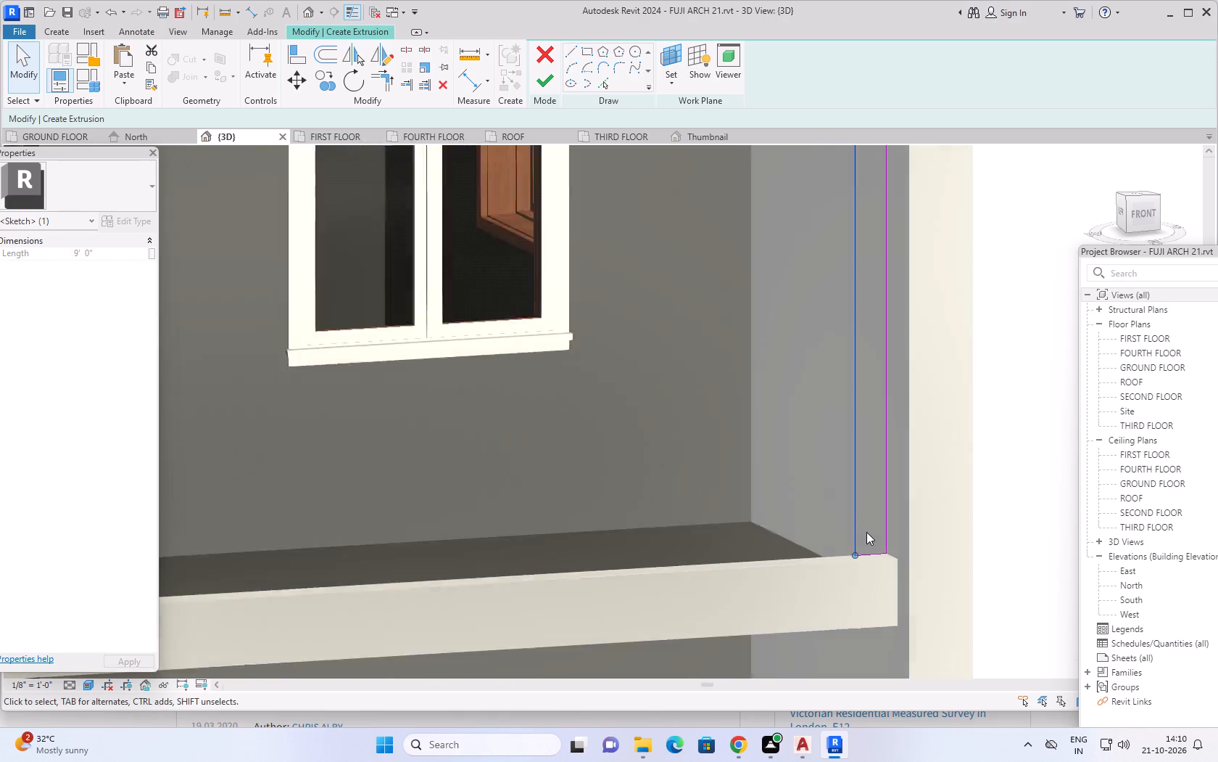
scroll(866, 532, "down", 2)
middle_click_drag(947, 421, 927, 530)
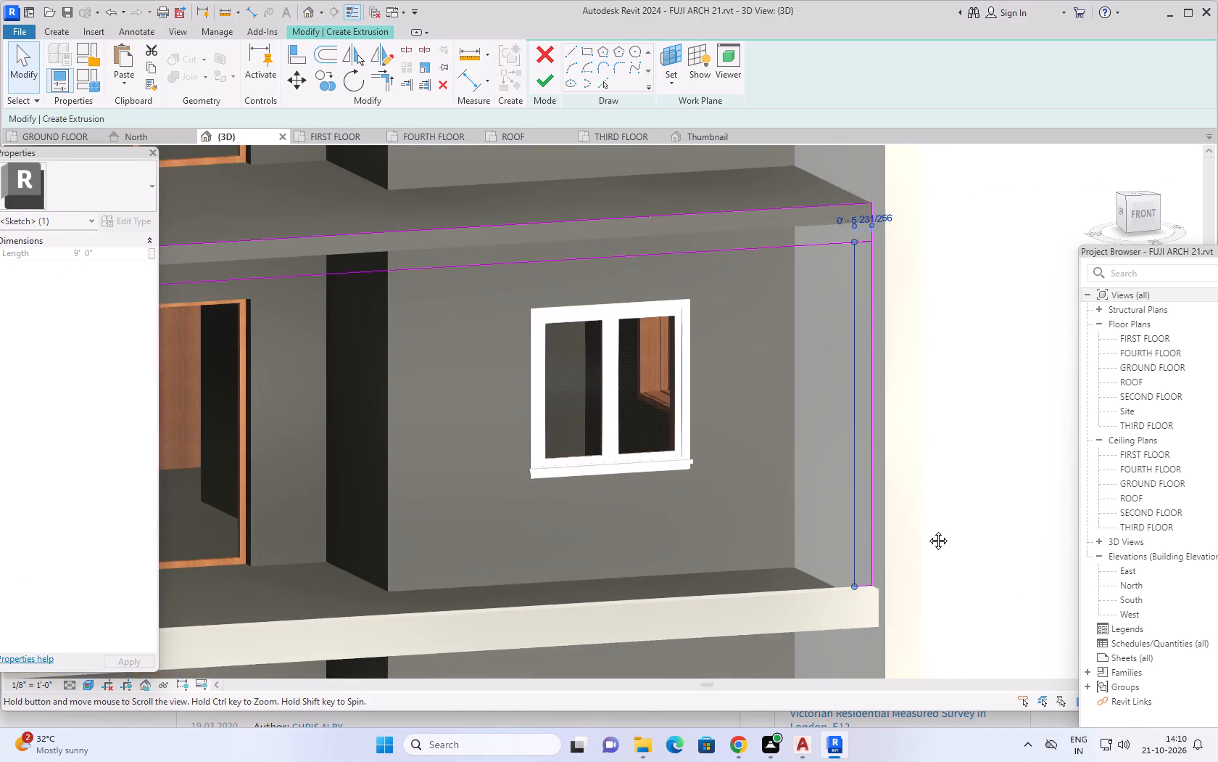
middle_click_drag(927, 530, 882, 679)
scroll(780, 428, "up", 8)
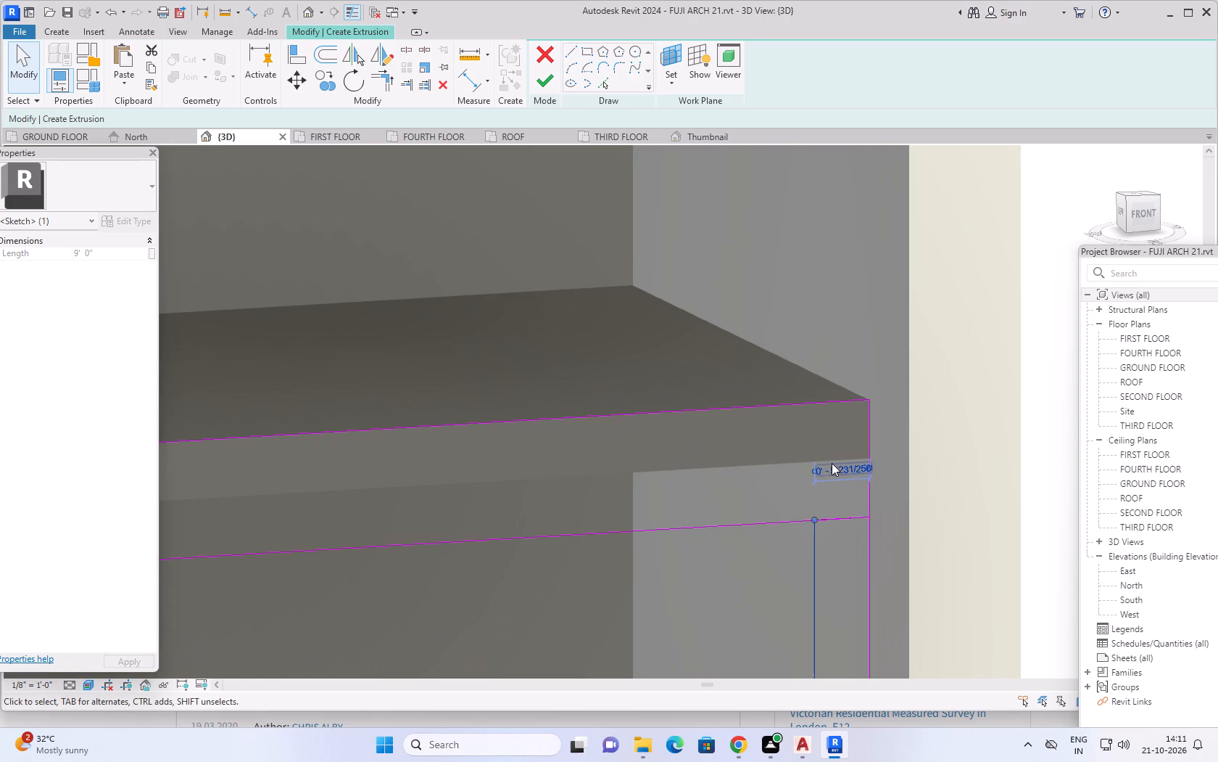
left_click(840, 472)
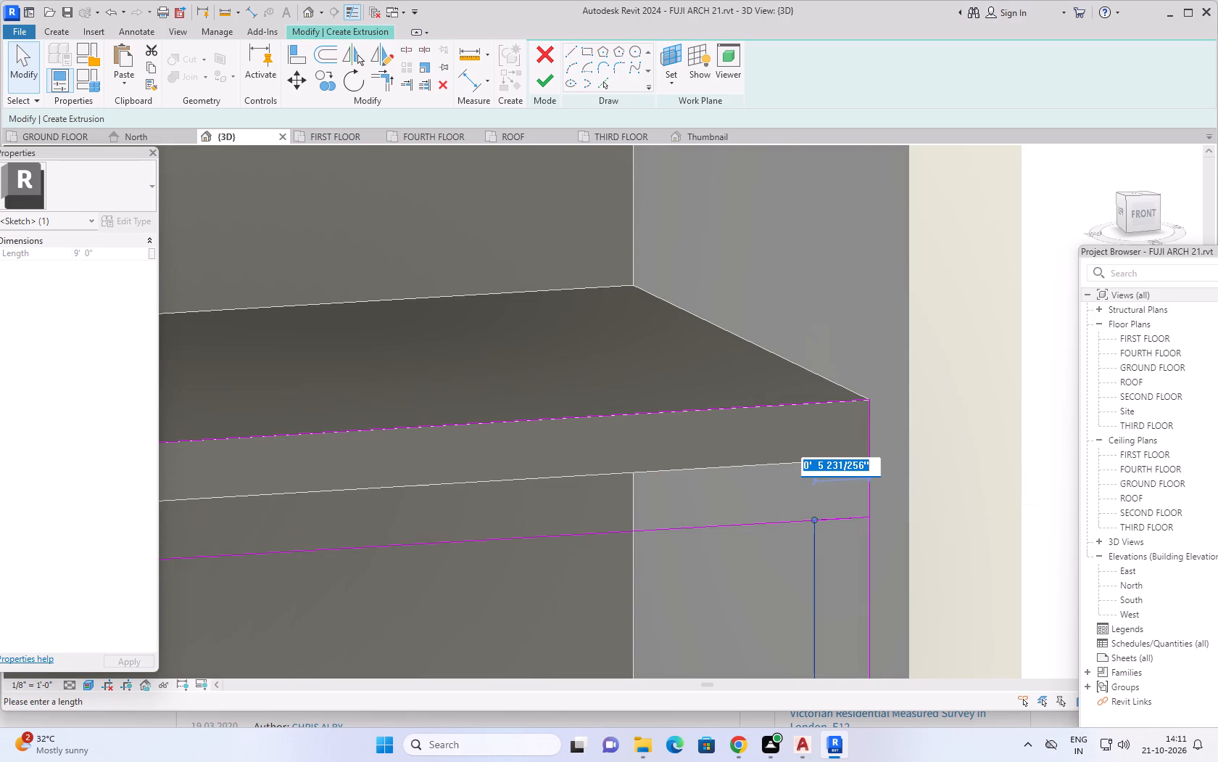
key("6")
key("shift+quotedbl")
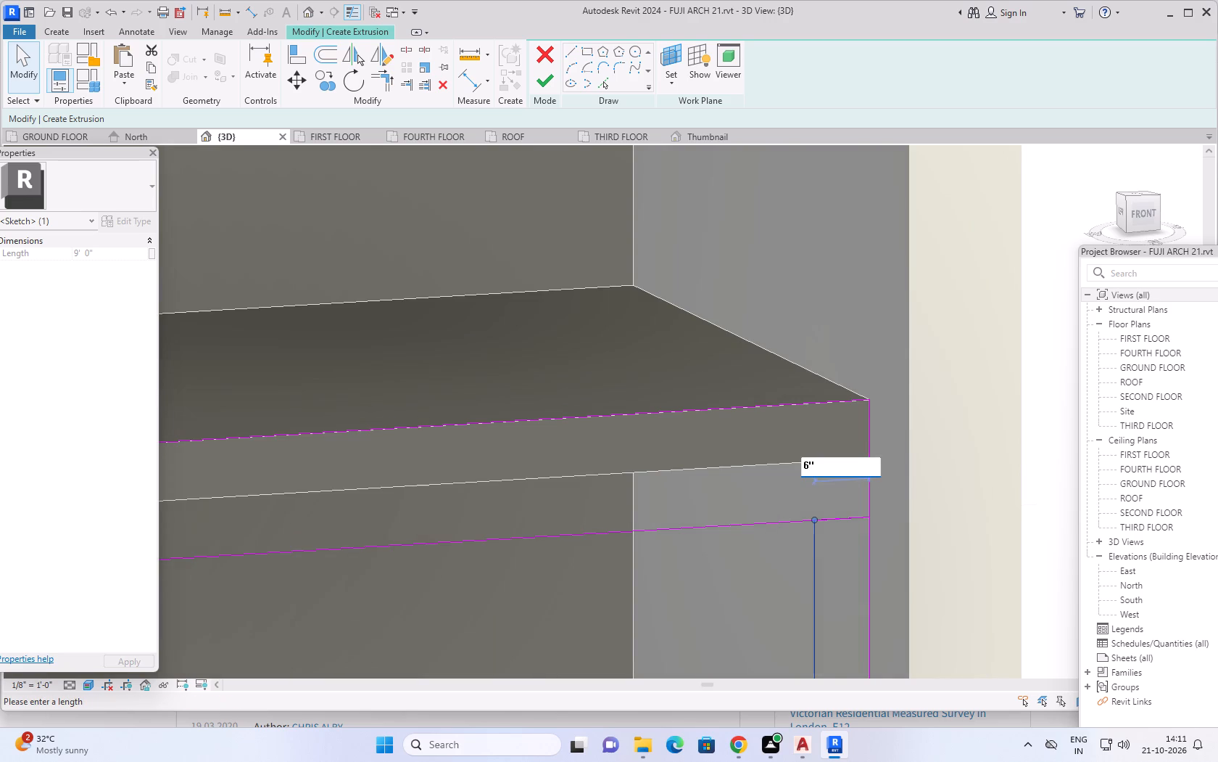
key("Return")
Sketch a vertical rectangle about 9" wide and 9' high from the band outline's lower left corner down to the lower band's top edge.
scroll(840, 472, "down", 11)
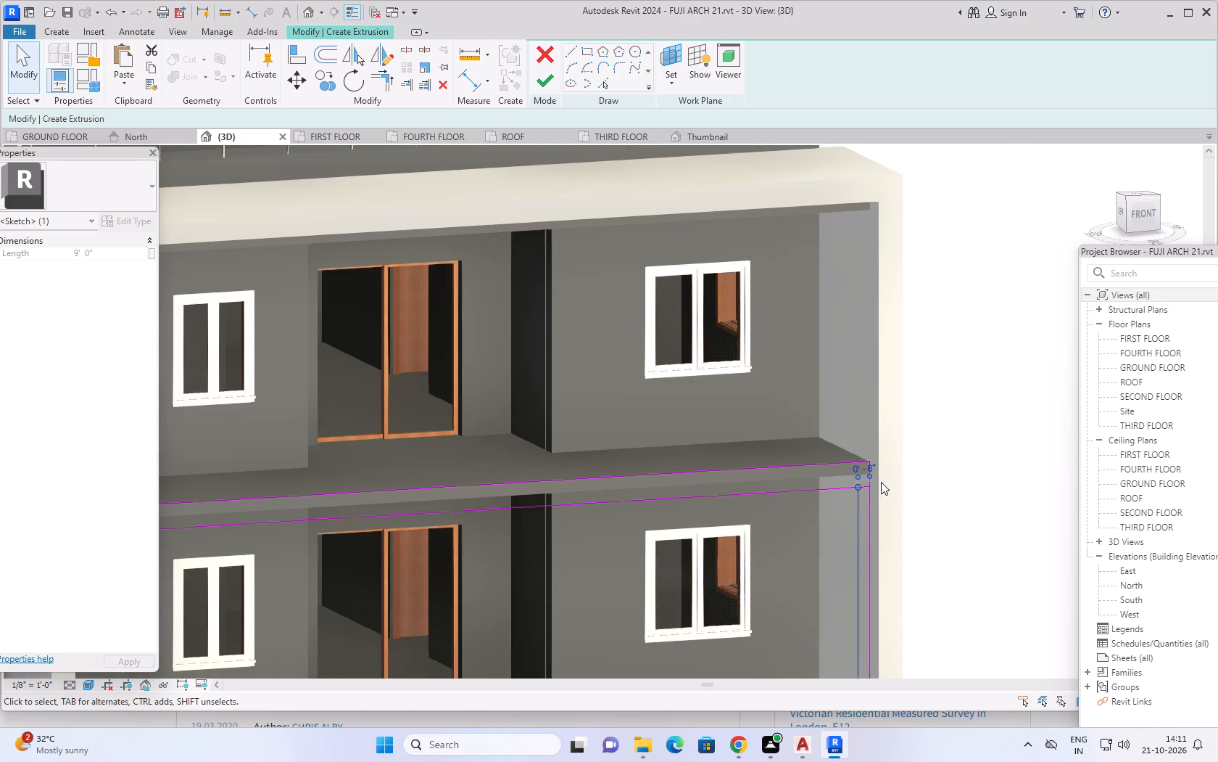
scroll(917, 482, "down", 1)
middle_click_drag(926, 490, 947, 325)
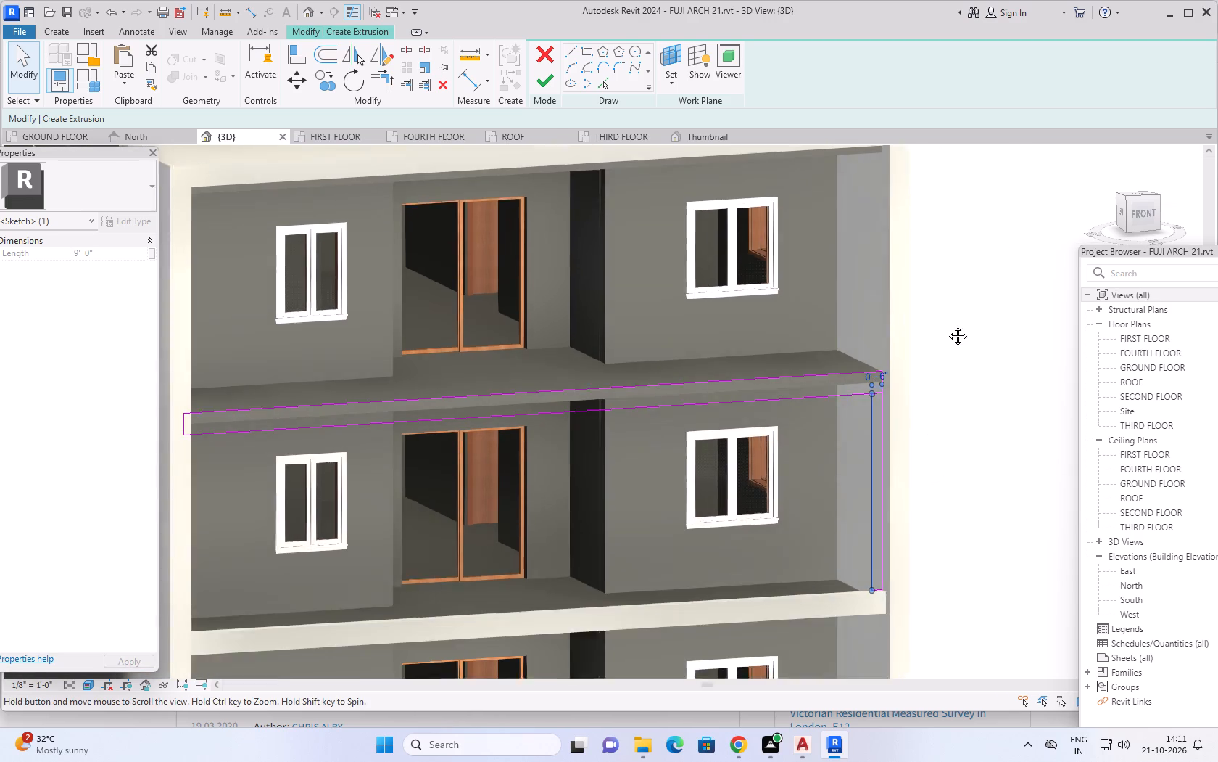
middle_click_drag(947, 325, 948, 324)
middle_click_drag(954, 427, 1013, 388)
middle_click_drag(981, 475, 1002, 459)
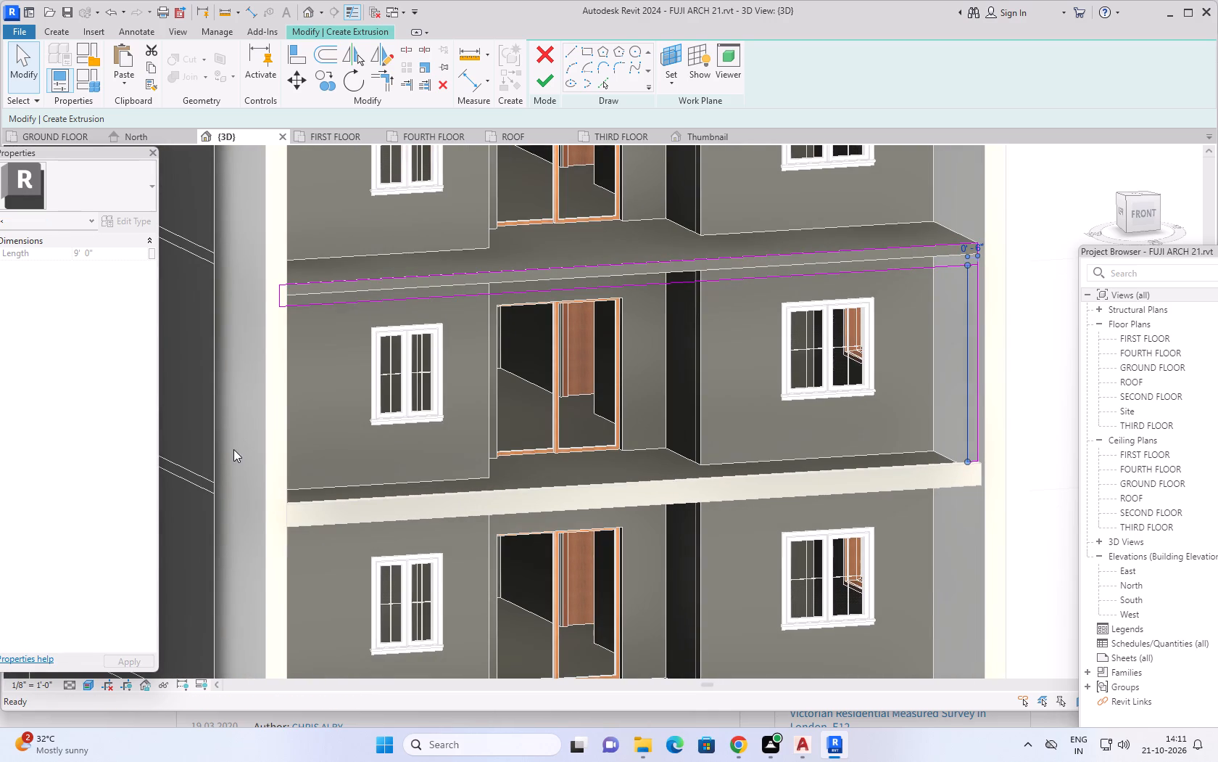
middle_click_drag(255, 481, 183, 483, "shift")
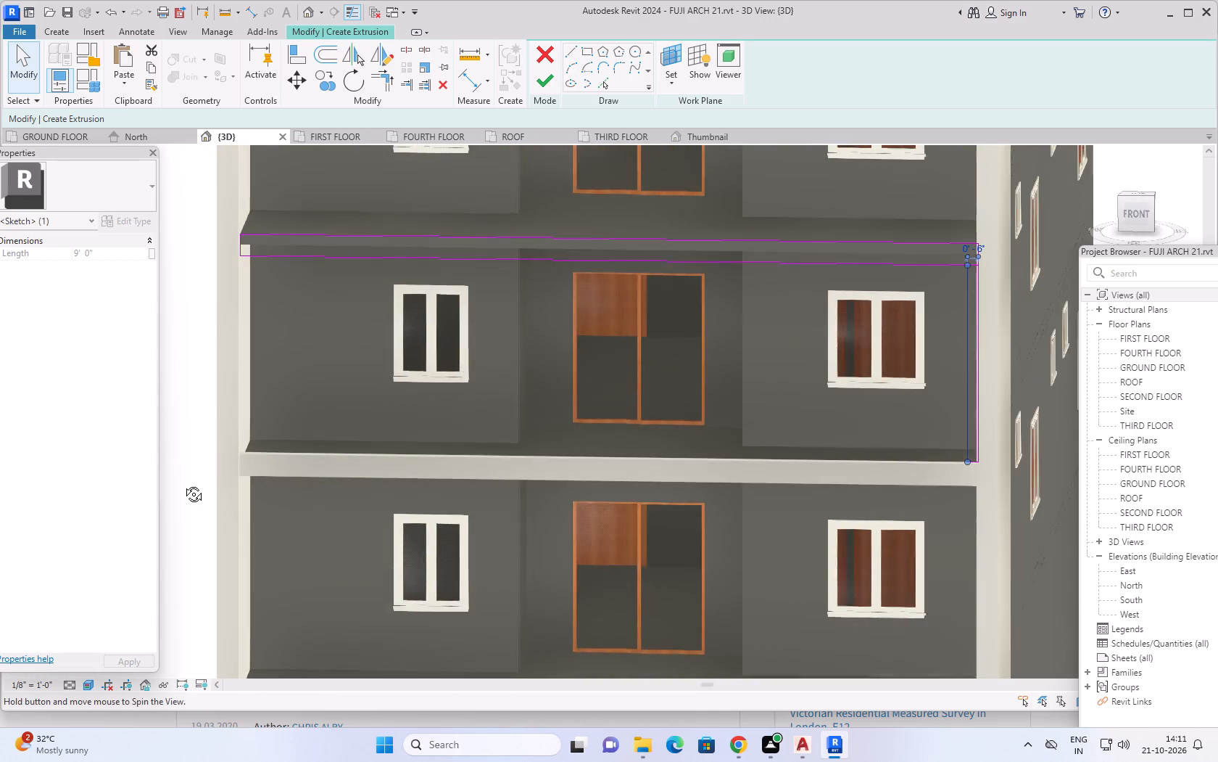
middle_click_drag(183, 483, 185, 436, "shift")
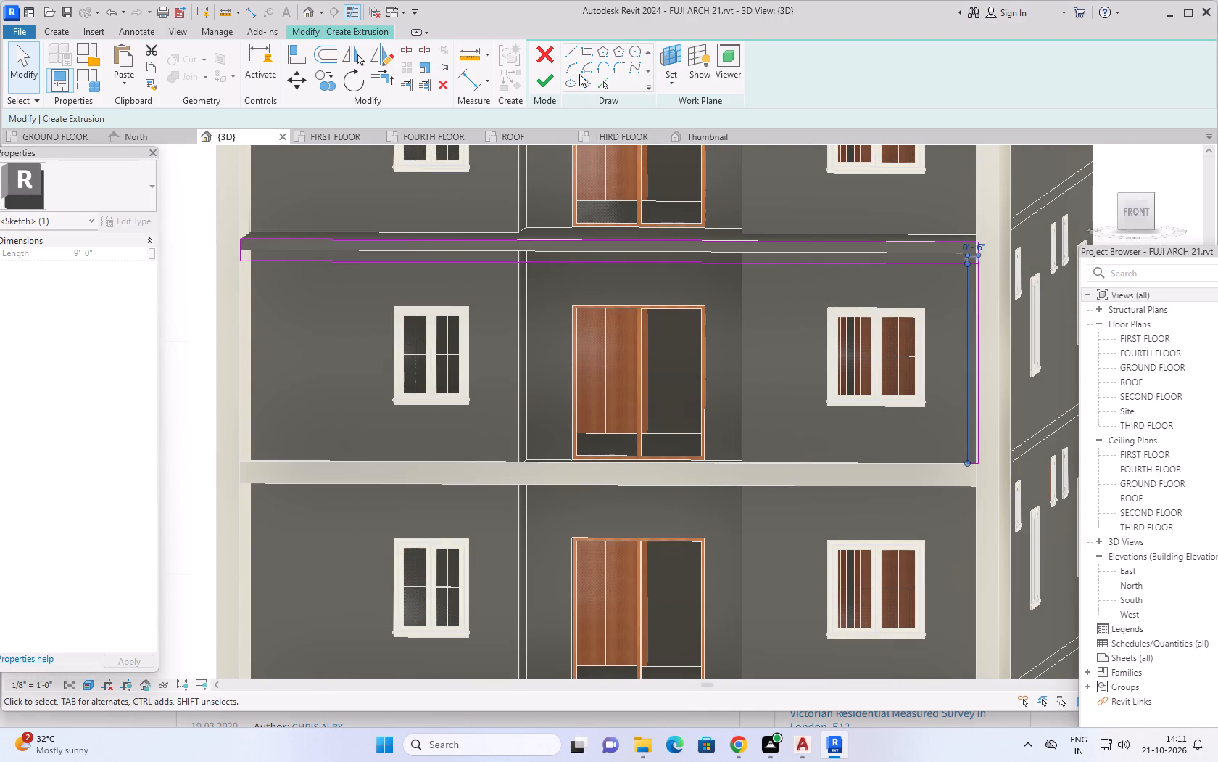
left_click(588, 52)
scroll(226, 280, "up", 5)
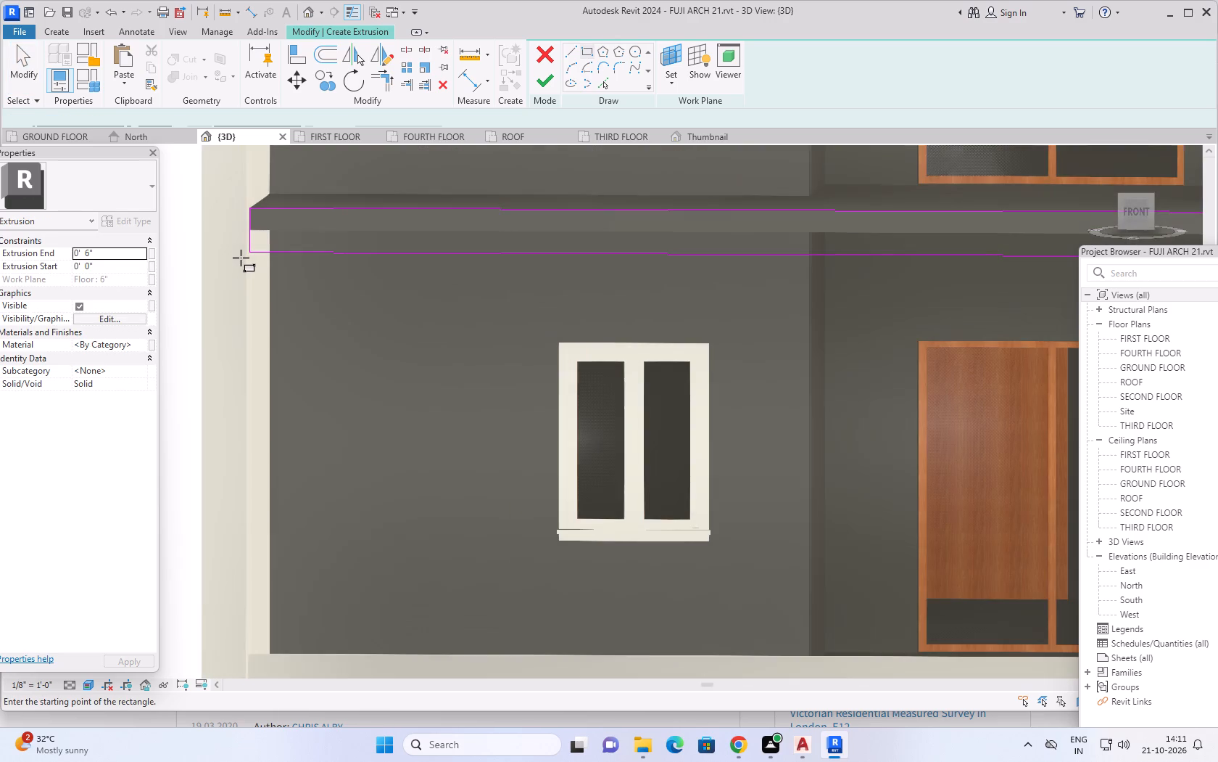
scroll(241, 258, "up", 3)
left_click(256, 250)
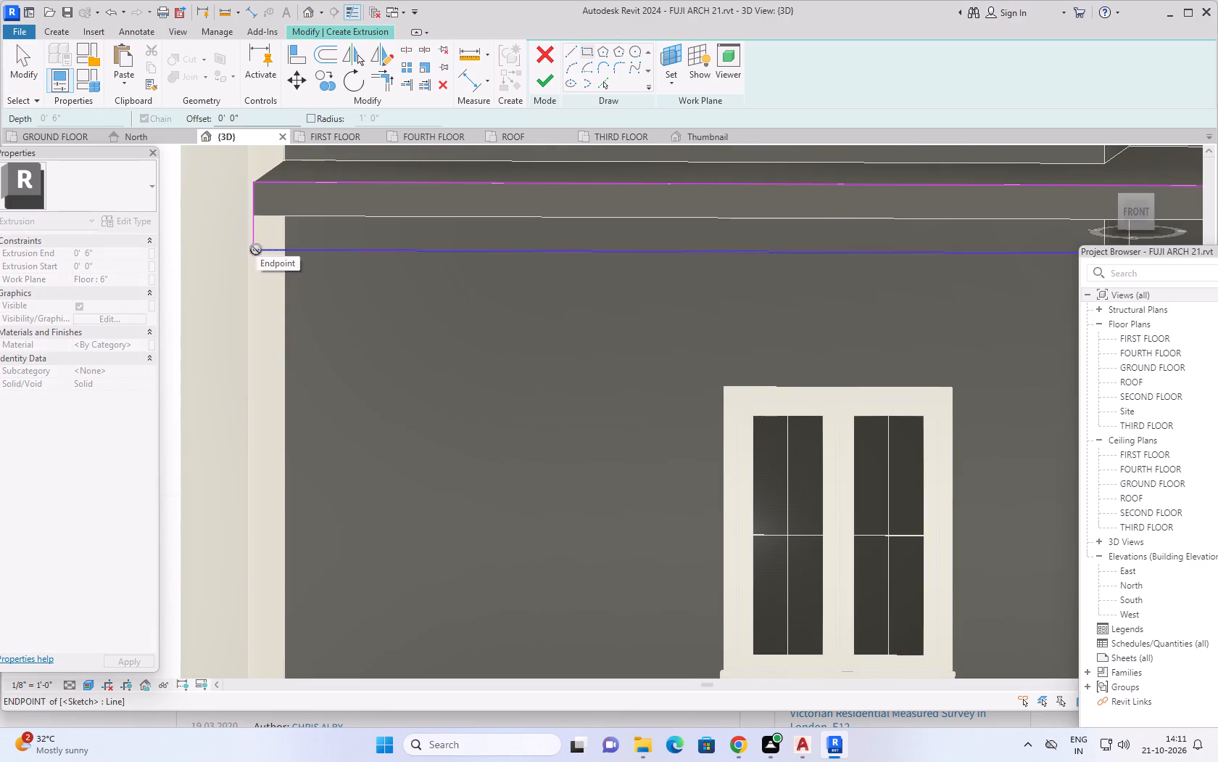
scroll(294, 546, "down", 2)
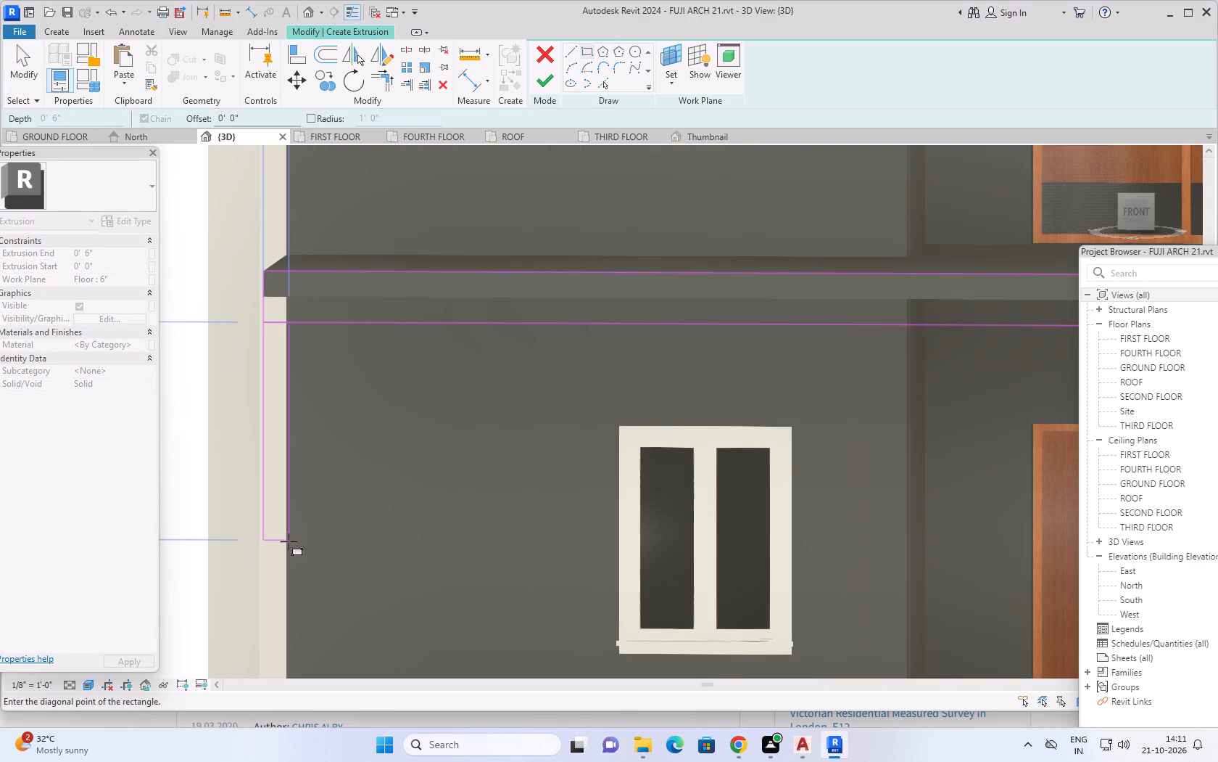
scroll(289, 541, "down", 6)
middle_click_drag(289, 550, 289, 485)
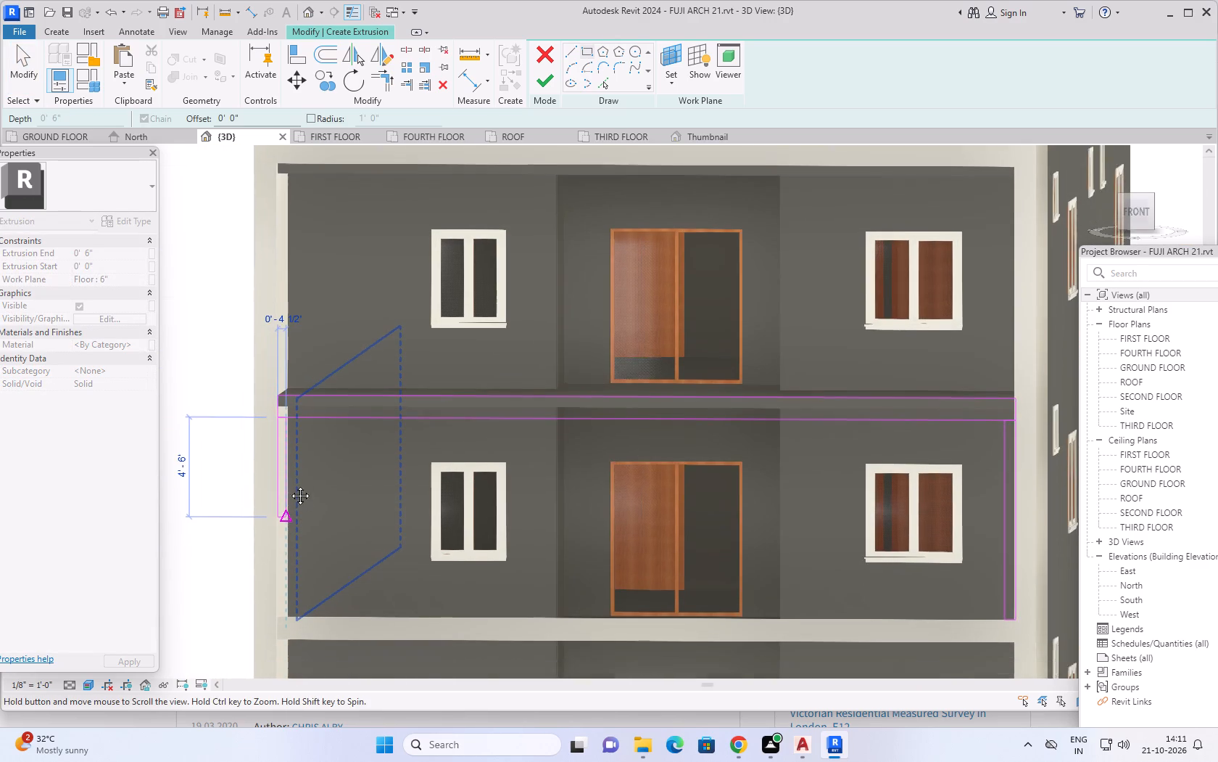
middle_click_drag(289, 485, 291, 443)
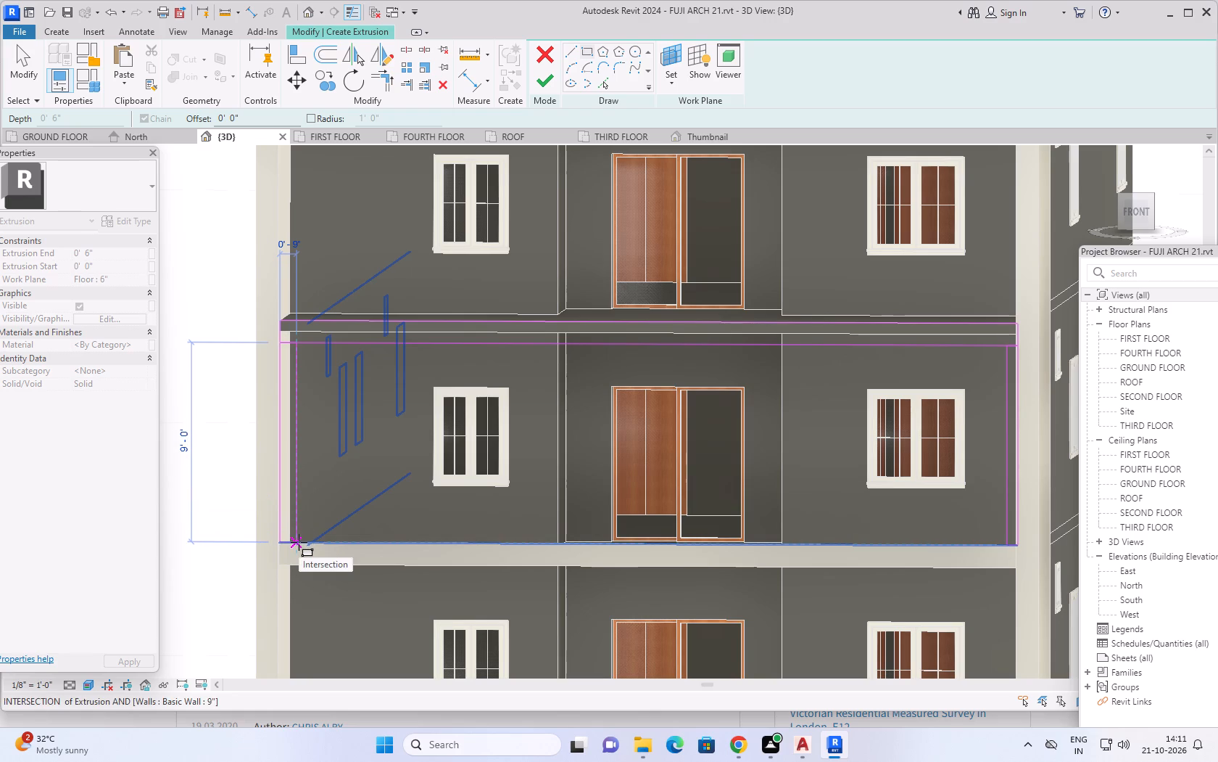
left_click(299, 542)
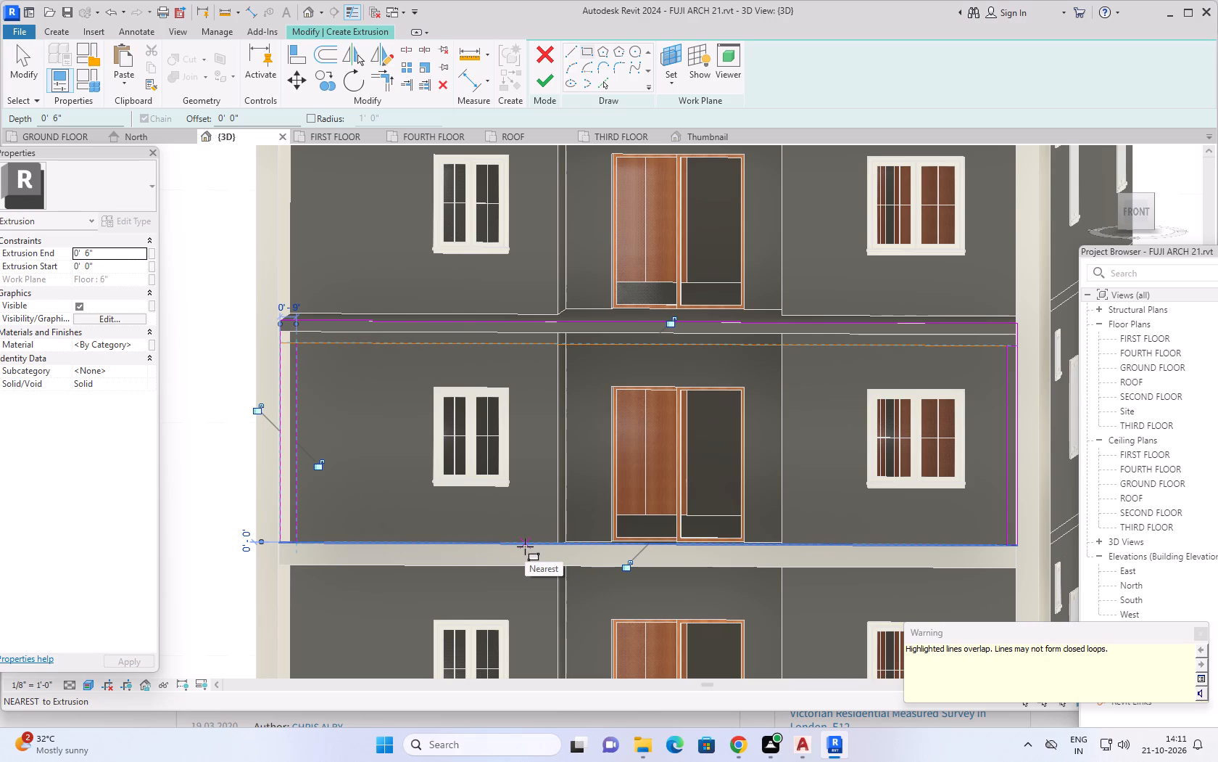
scroll(242, 358, "up", 4)
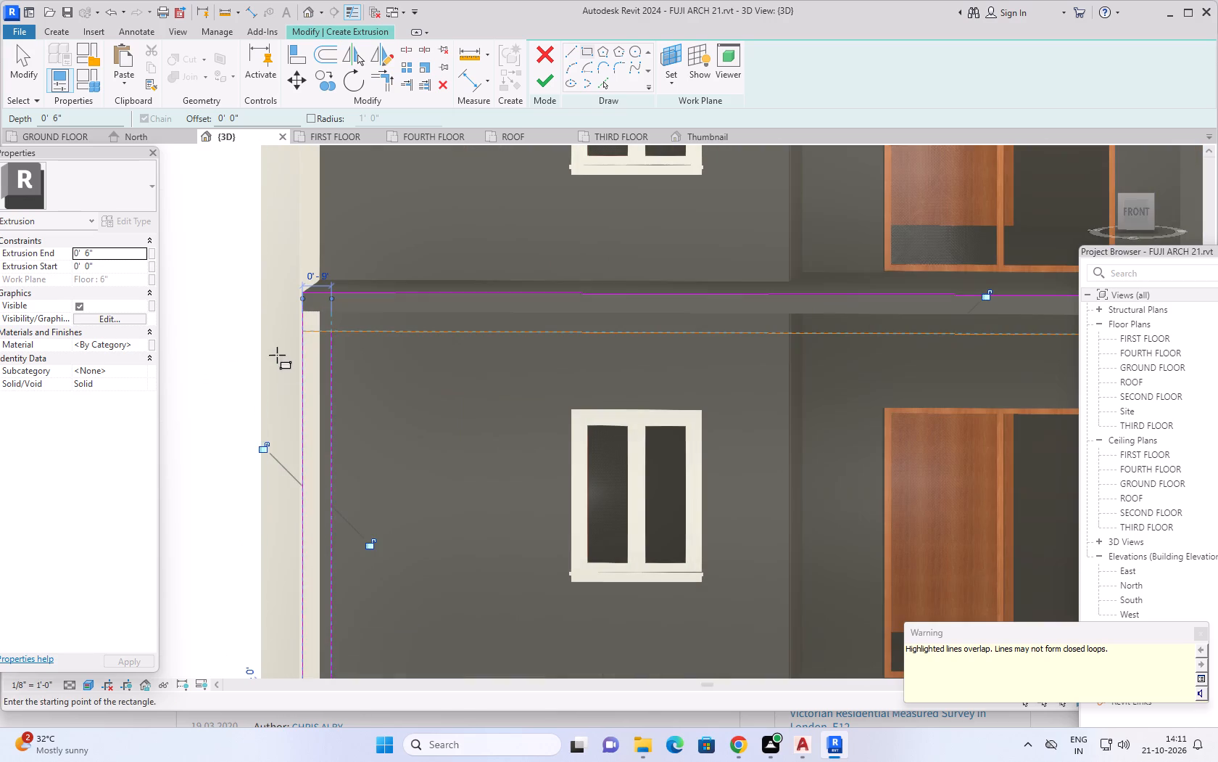
key("Escape")
key("Escape")
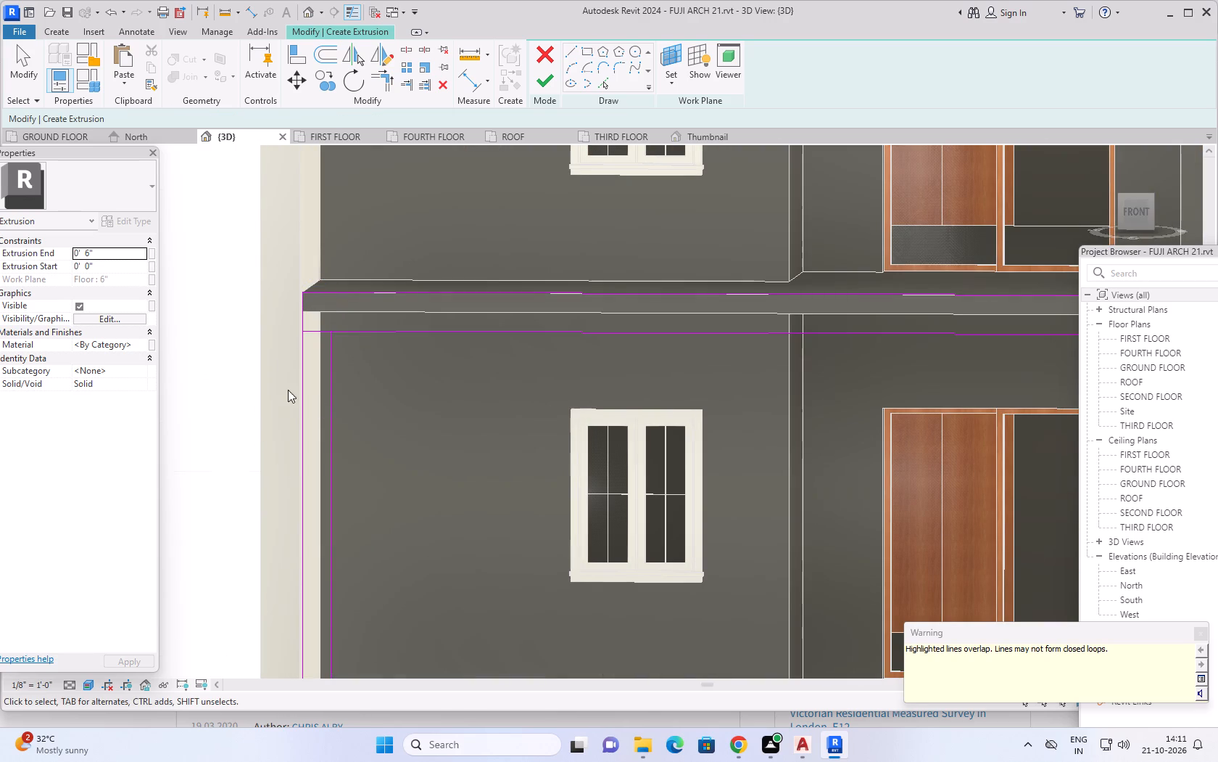
Set the width of the vertical rectangle at the facade's left end to 6" by repositioning its inner edge.
left_click(328, 382)
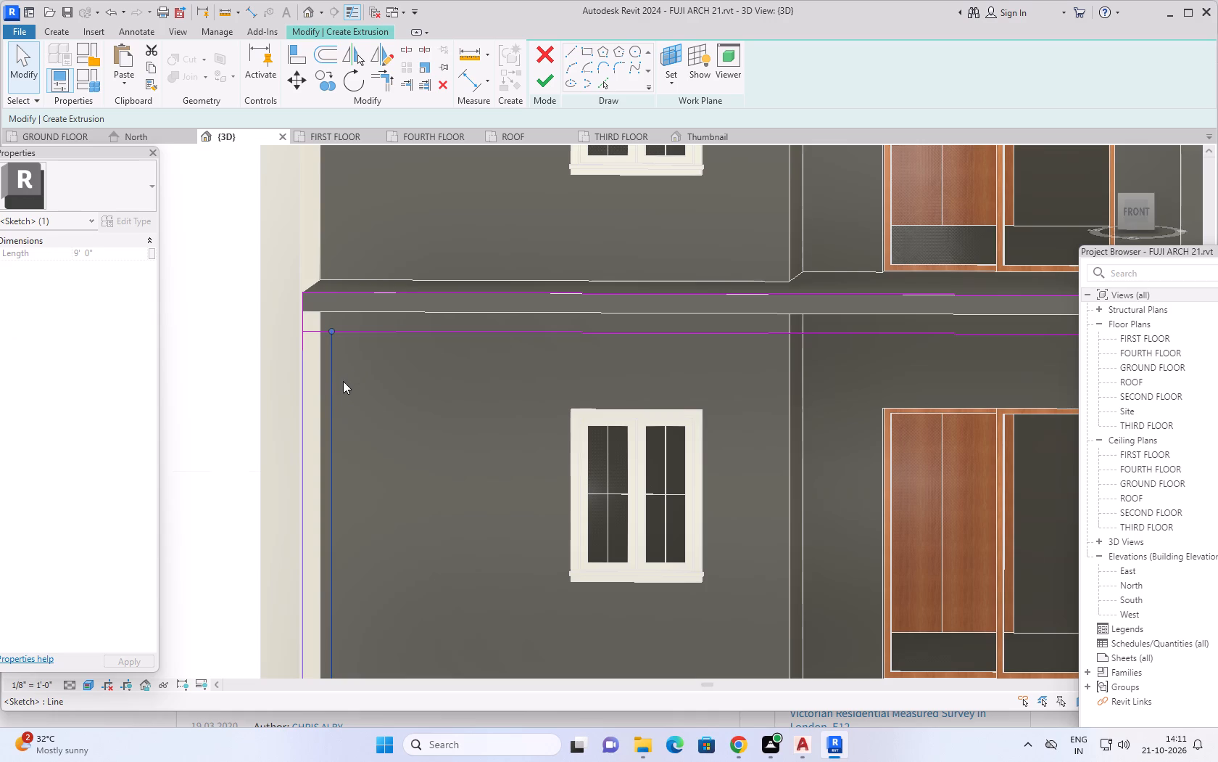
scroll(357, 405, "down", 4)
scroll(389, 459, "down", 2)
middle_click_drag(381, 467, 389, 419)
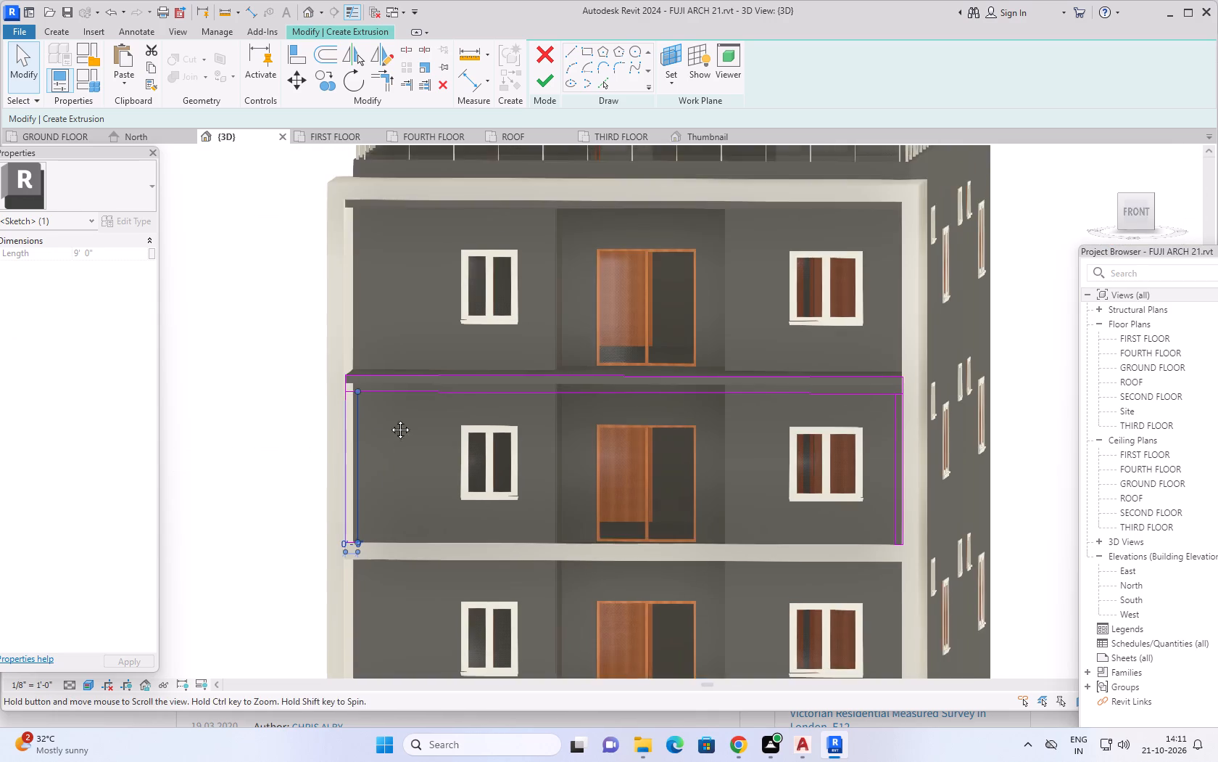
middle_click_drag(389, 419, 394, 405)
scroll(357, 501, "up", 9)
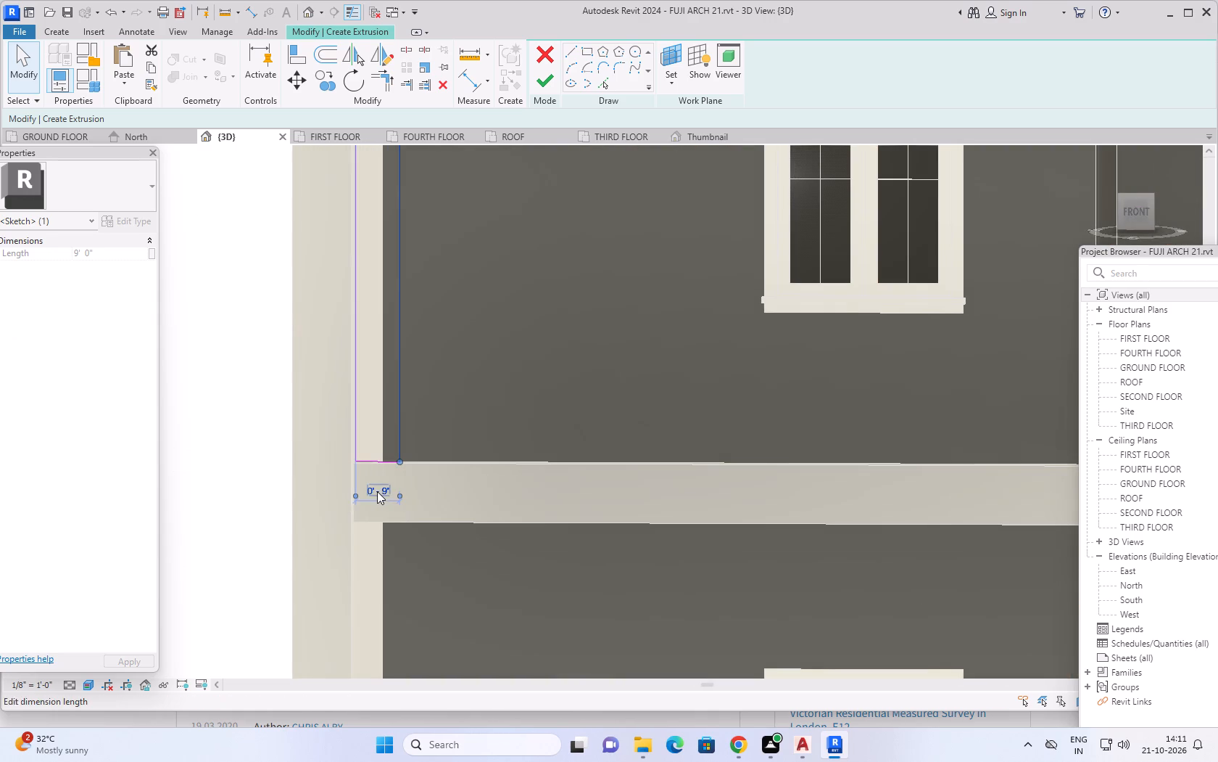
left_click(377, 491)
key("6")
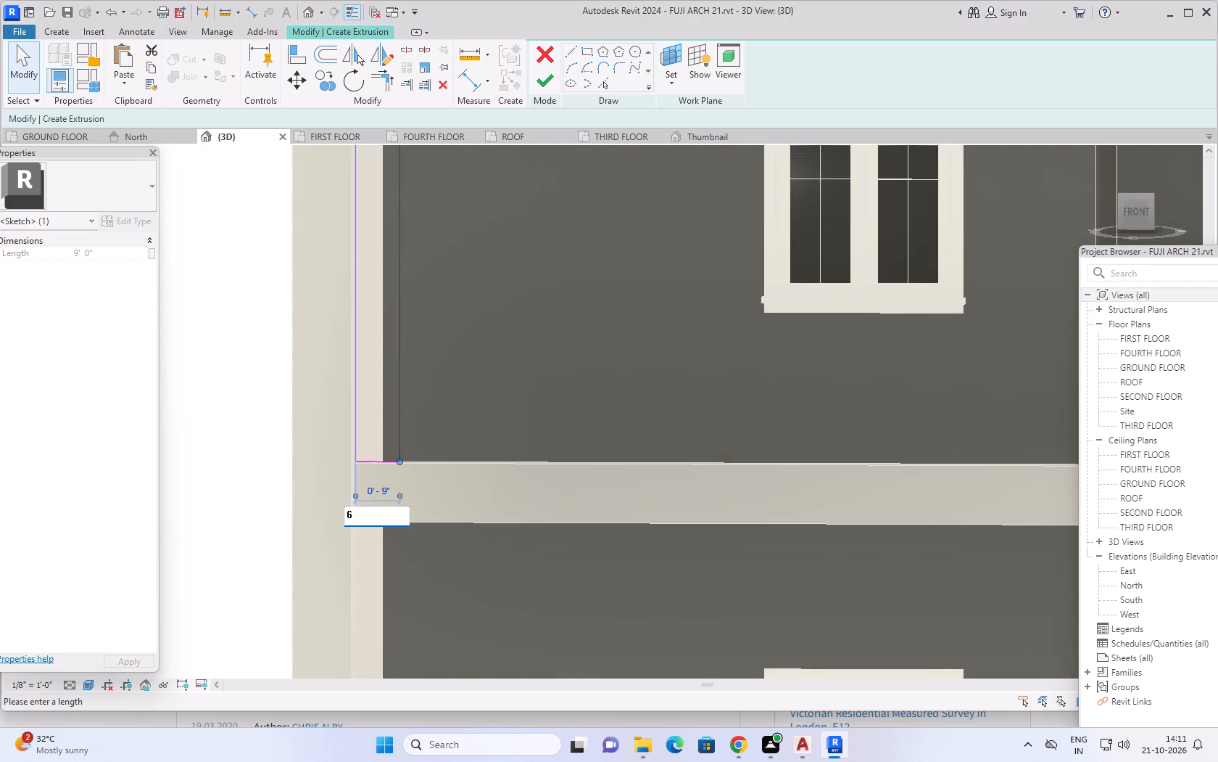
key("shift+quotedbl")
key("Return")
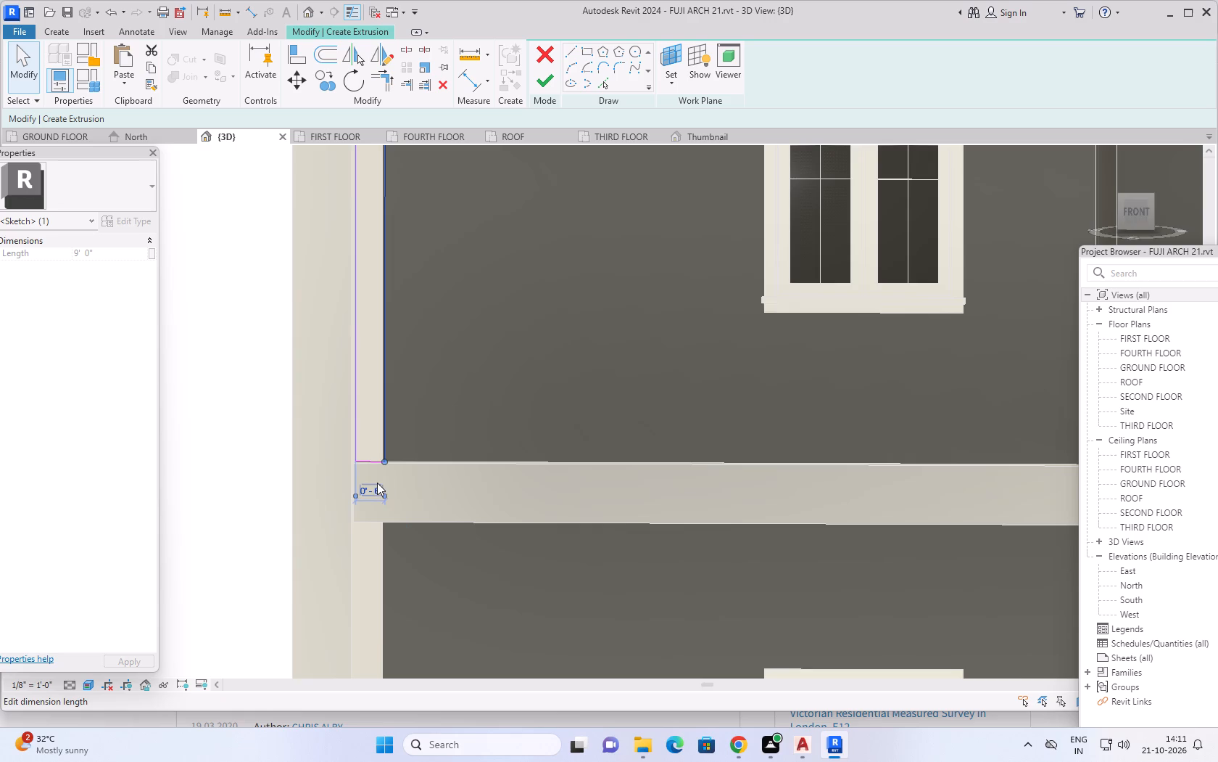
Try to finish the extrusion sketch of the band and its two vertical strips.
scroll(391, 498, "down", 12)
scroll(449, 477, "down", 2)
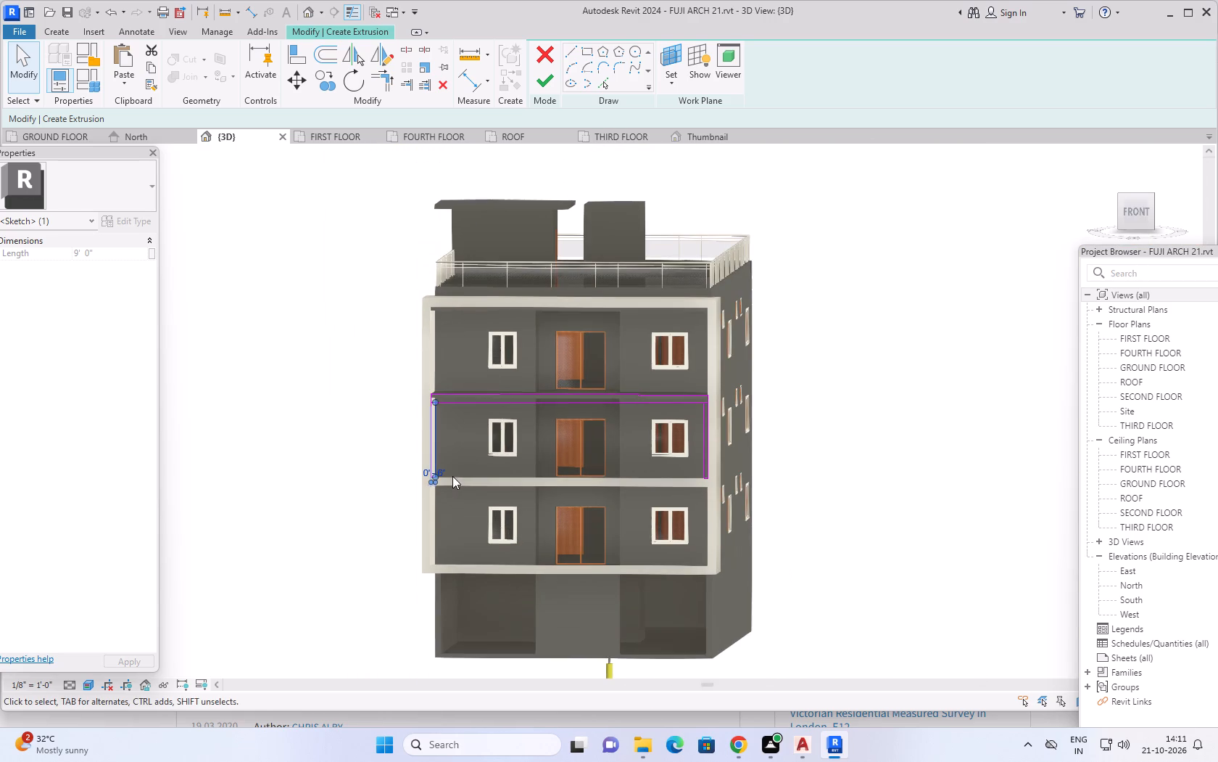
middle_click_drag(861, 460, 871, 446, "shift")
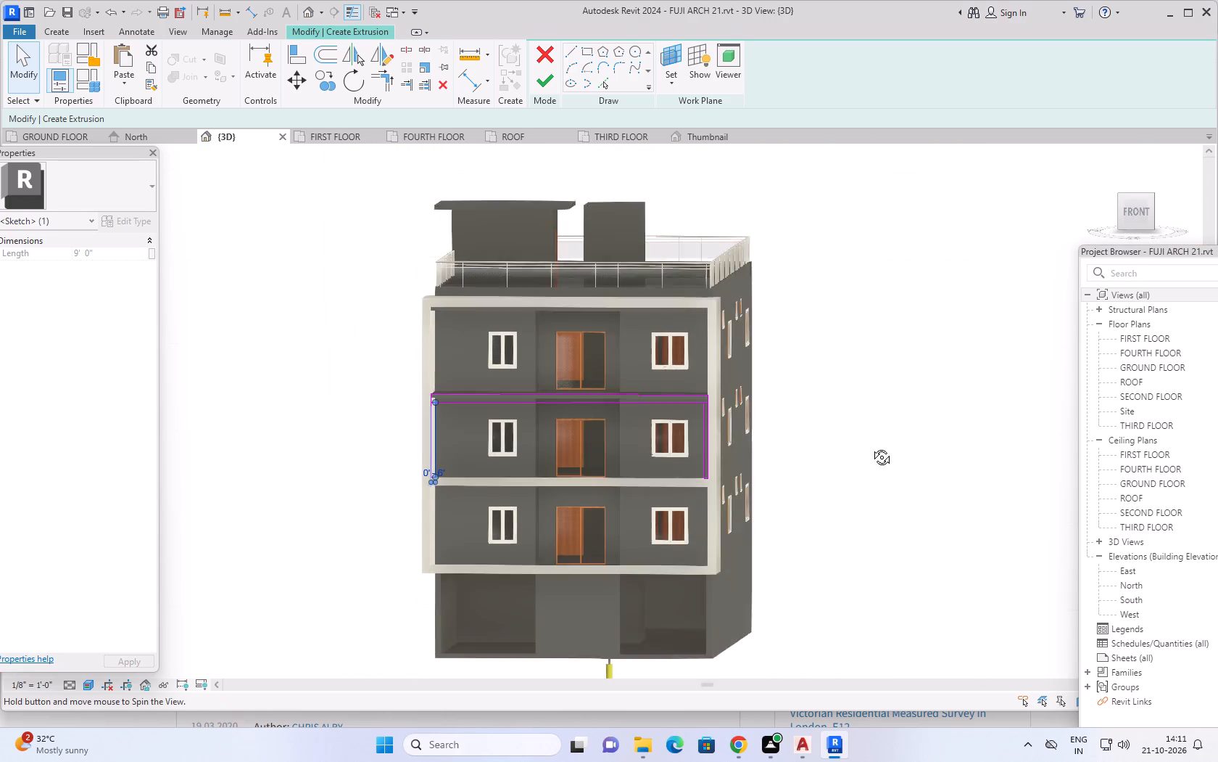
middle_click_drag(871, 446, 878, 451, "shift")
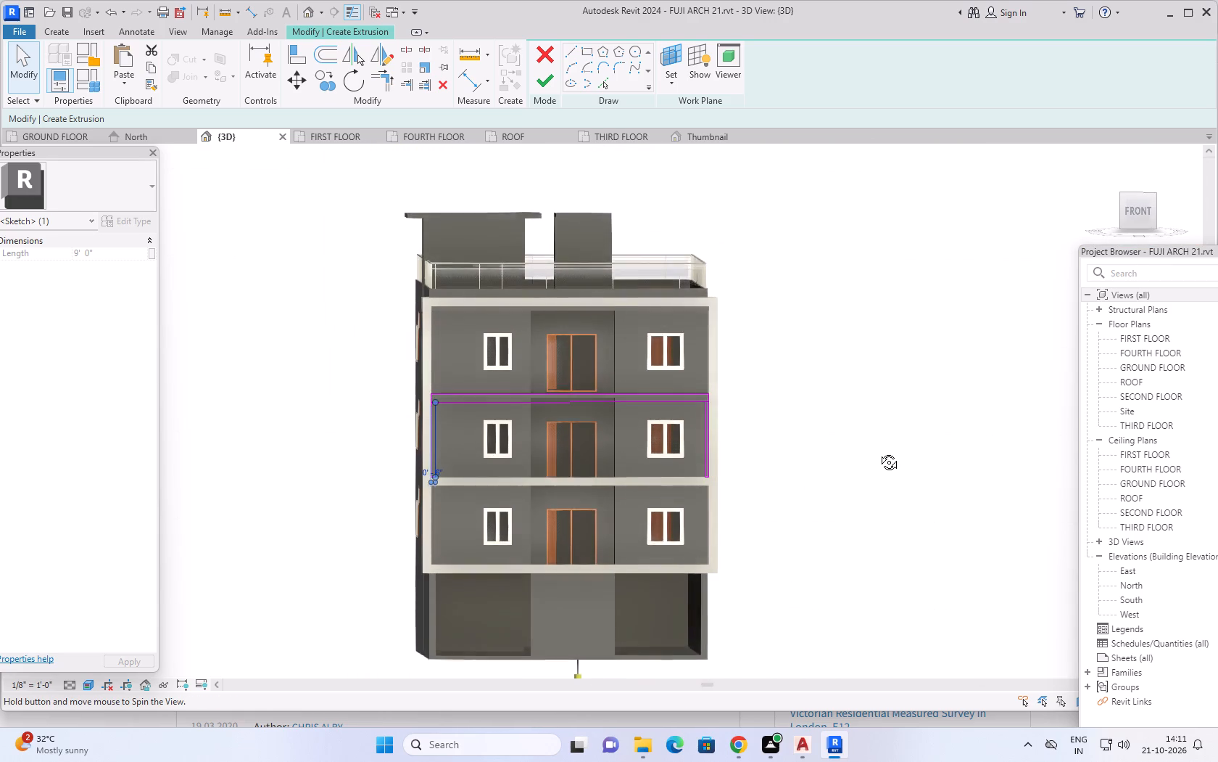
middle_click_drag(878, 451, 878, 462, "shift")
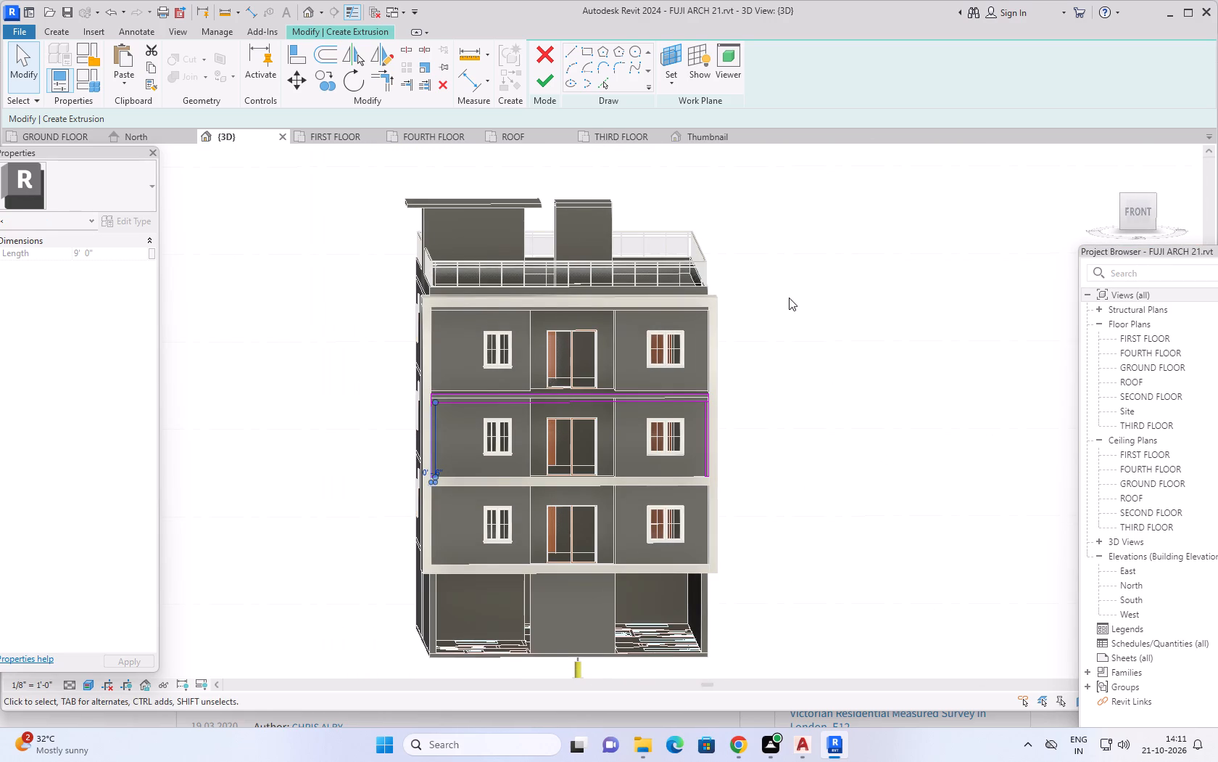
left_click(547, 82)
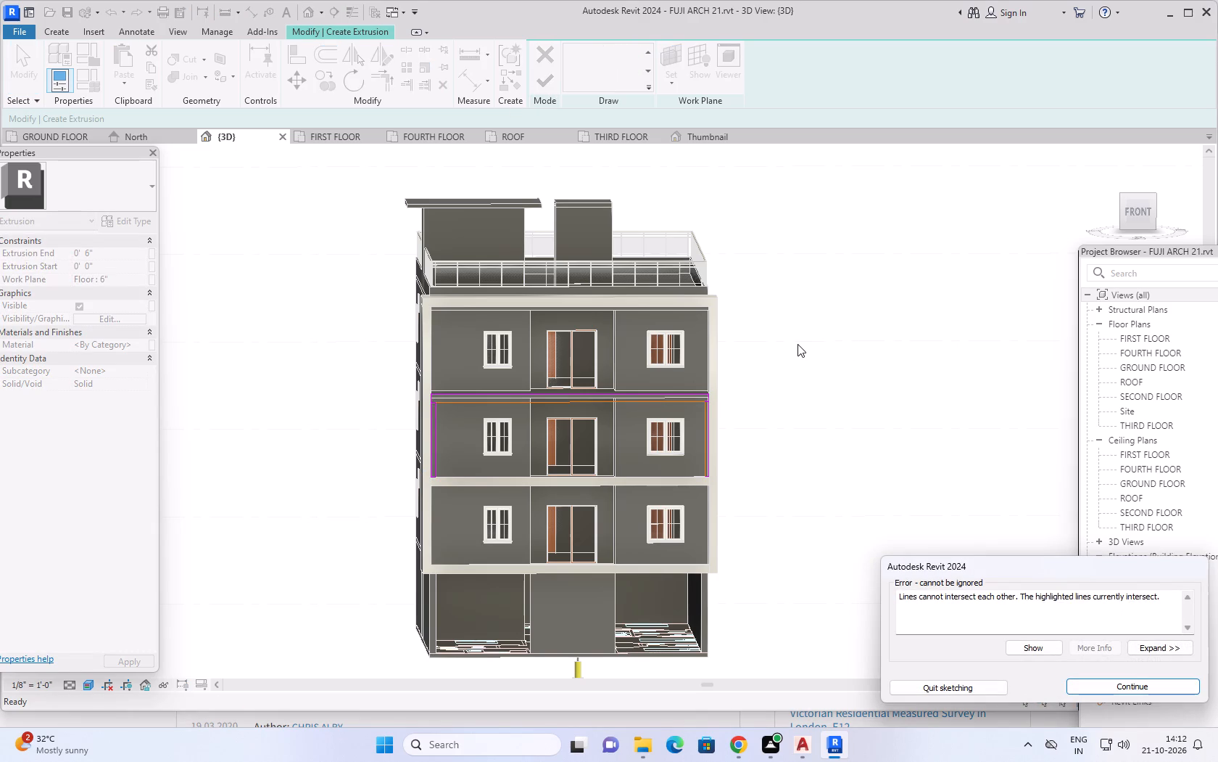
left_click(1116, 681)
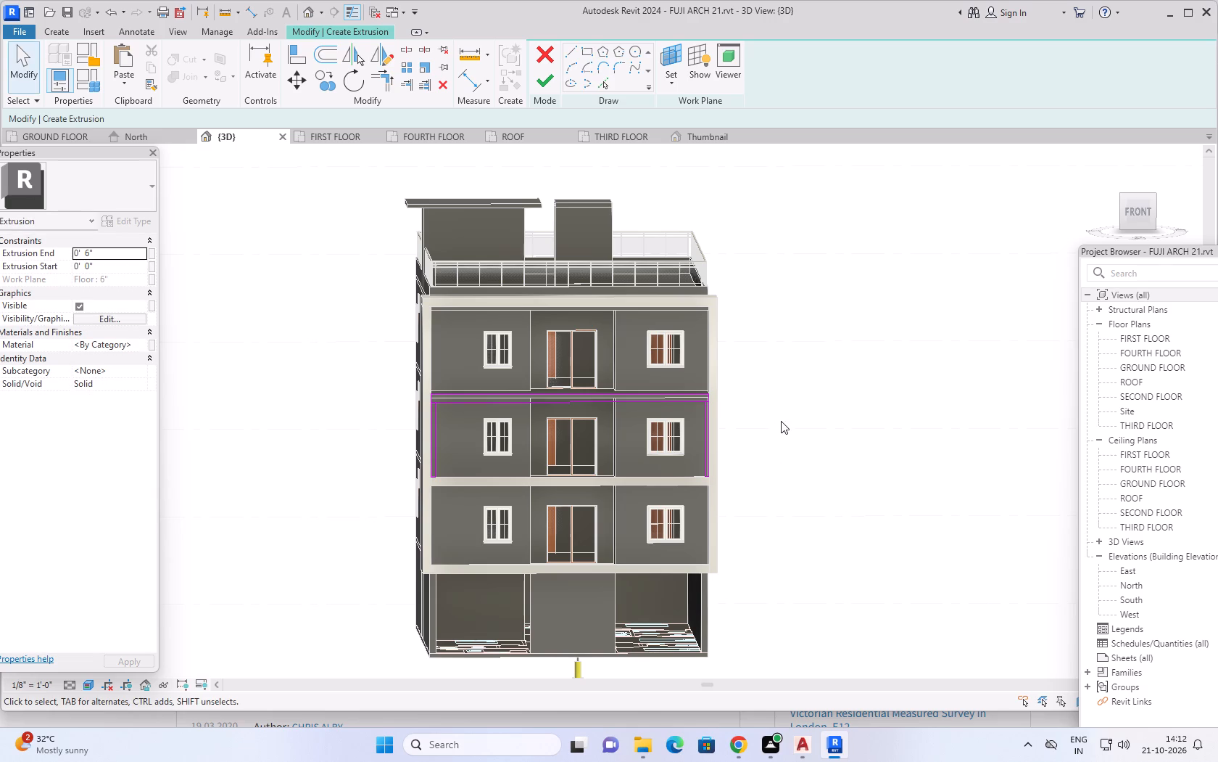
Delete the short top edge of the right vertical strip where it overlaps the band outline's lower edge.
middle_click_drag(798, 409, 803, 417)
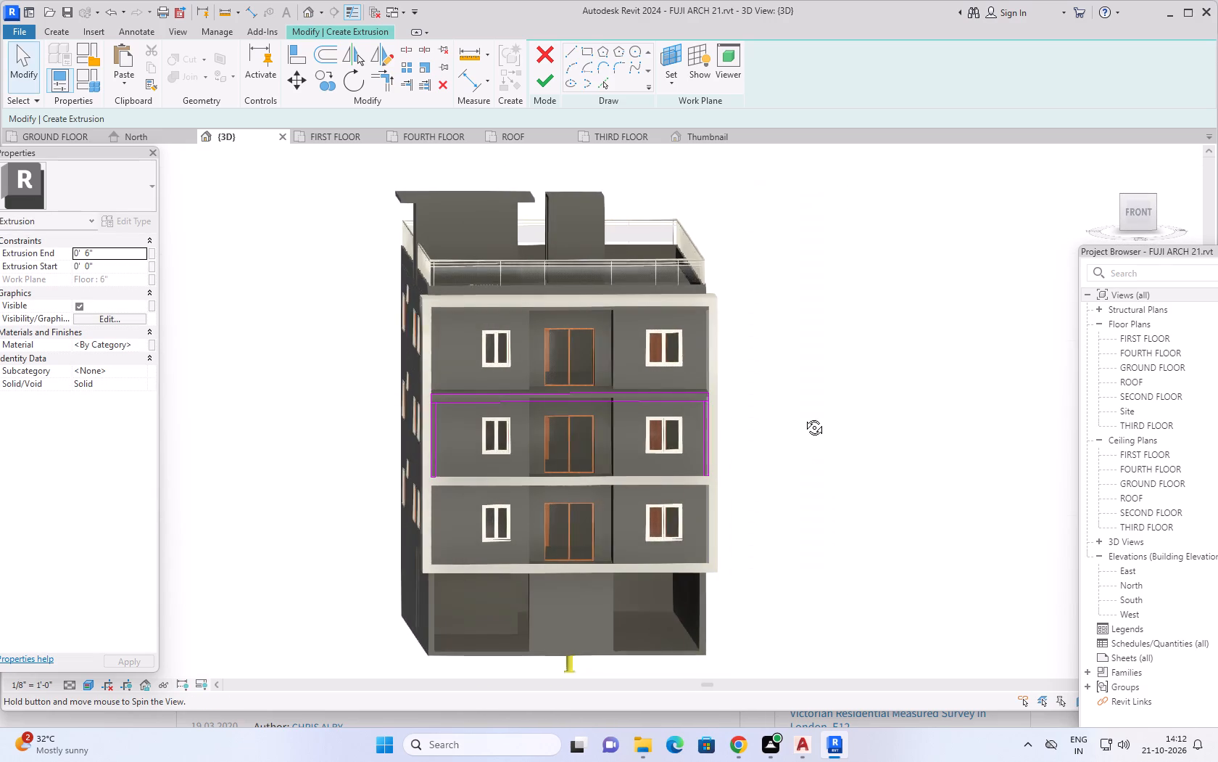
middle_click_drag(803, 417, 803, 417)
scroll(683, 425, "up", 9)
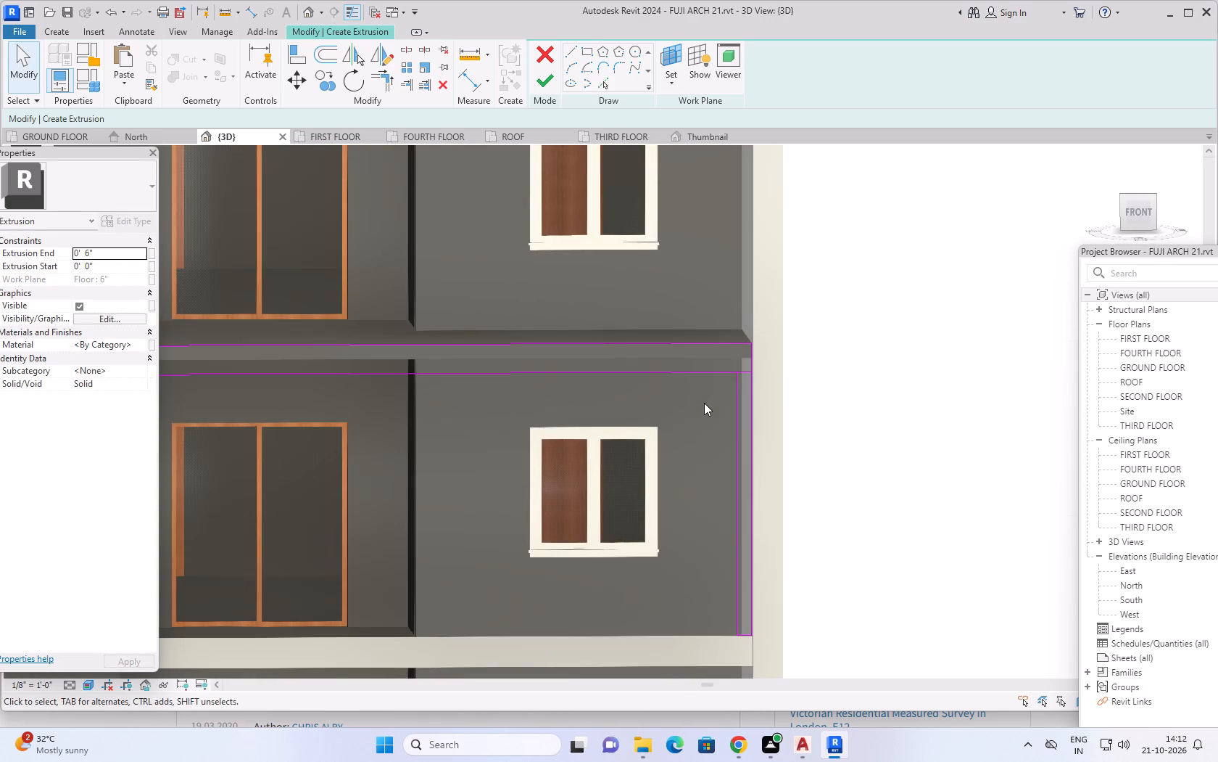
key("Escape")
key("Escape")
scroll(742, 372, "up", 5)
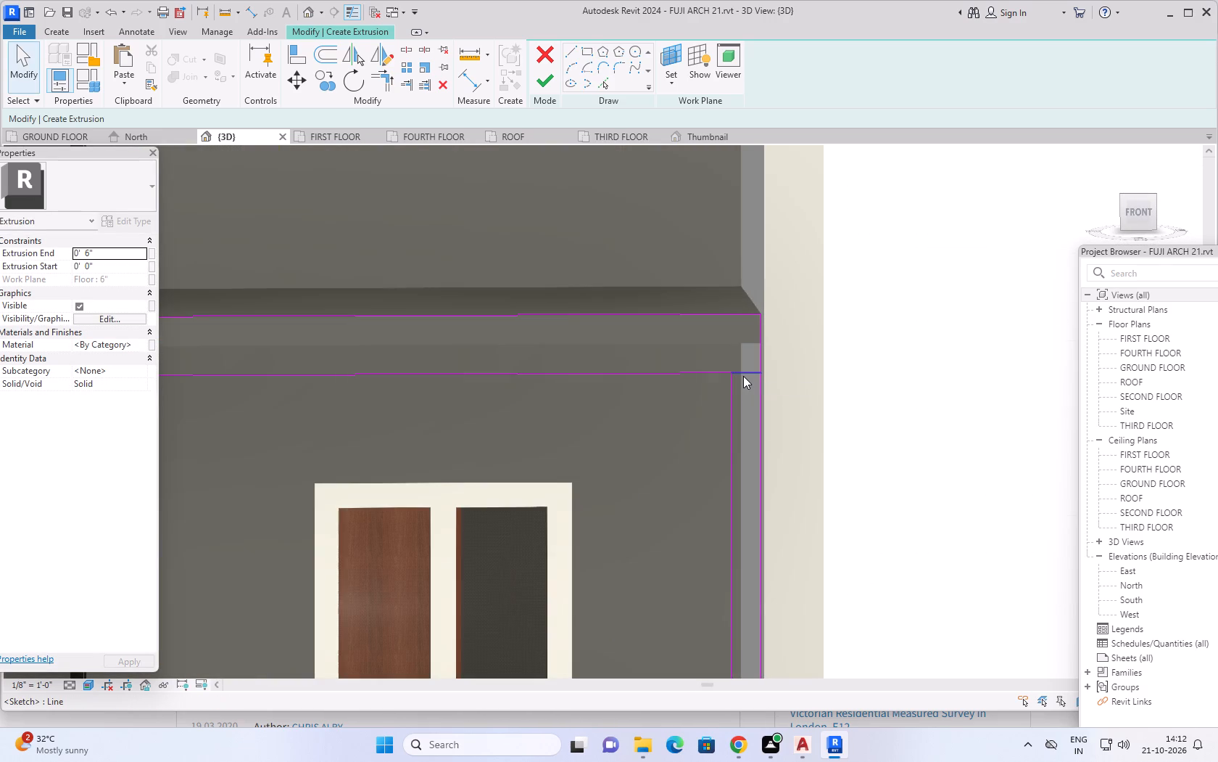
left_click(743, 376)
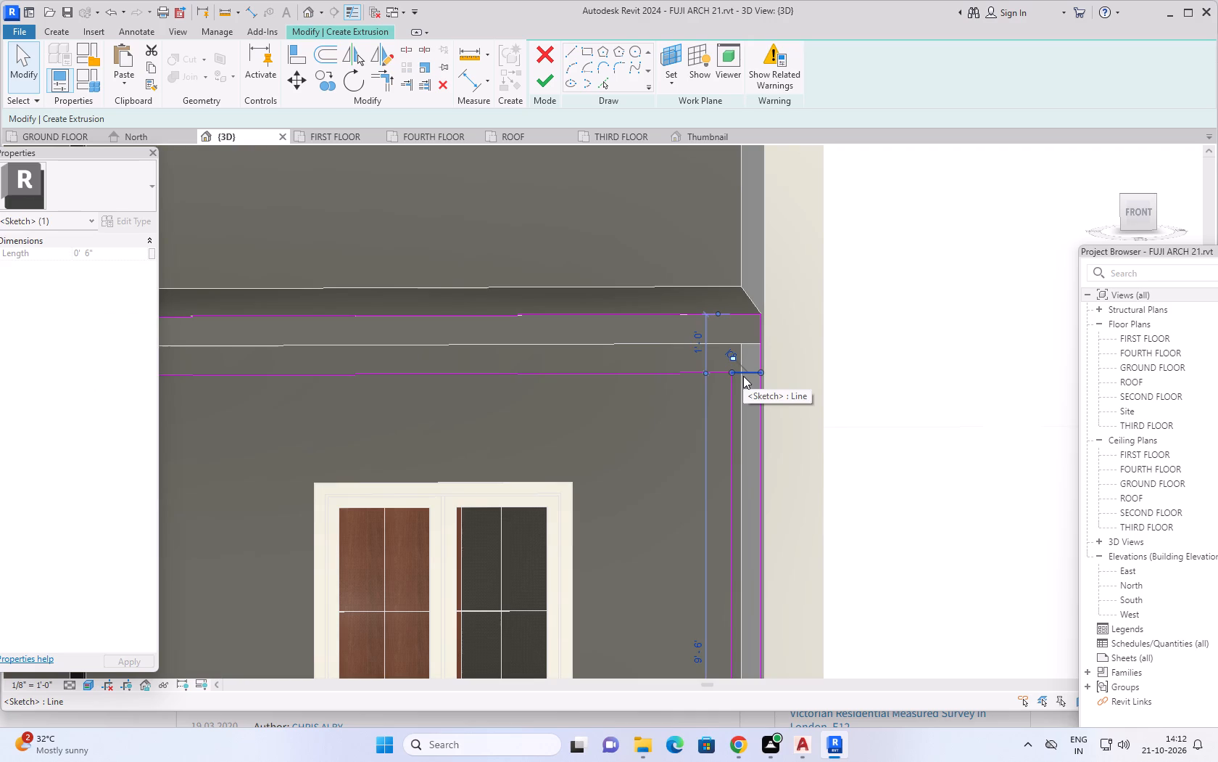
key("Delete")
Delete the short top edge of the left vertical strip where it overlaps the band outline's lower edge.
scroll(742, 390, "down", 3)
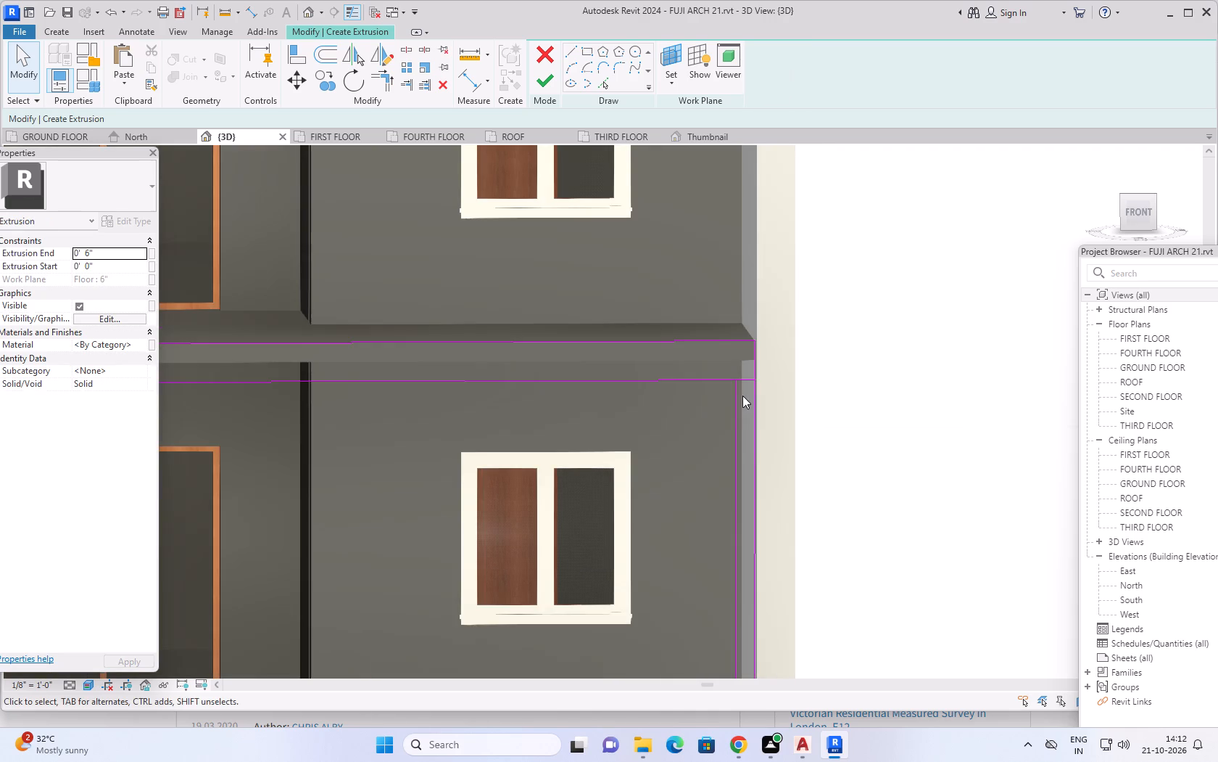
scroll(742, 398, "down", 4)
scroll(674, 448, "down", 4)
scroll(552, 483, "down", 2)
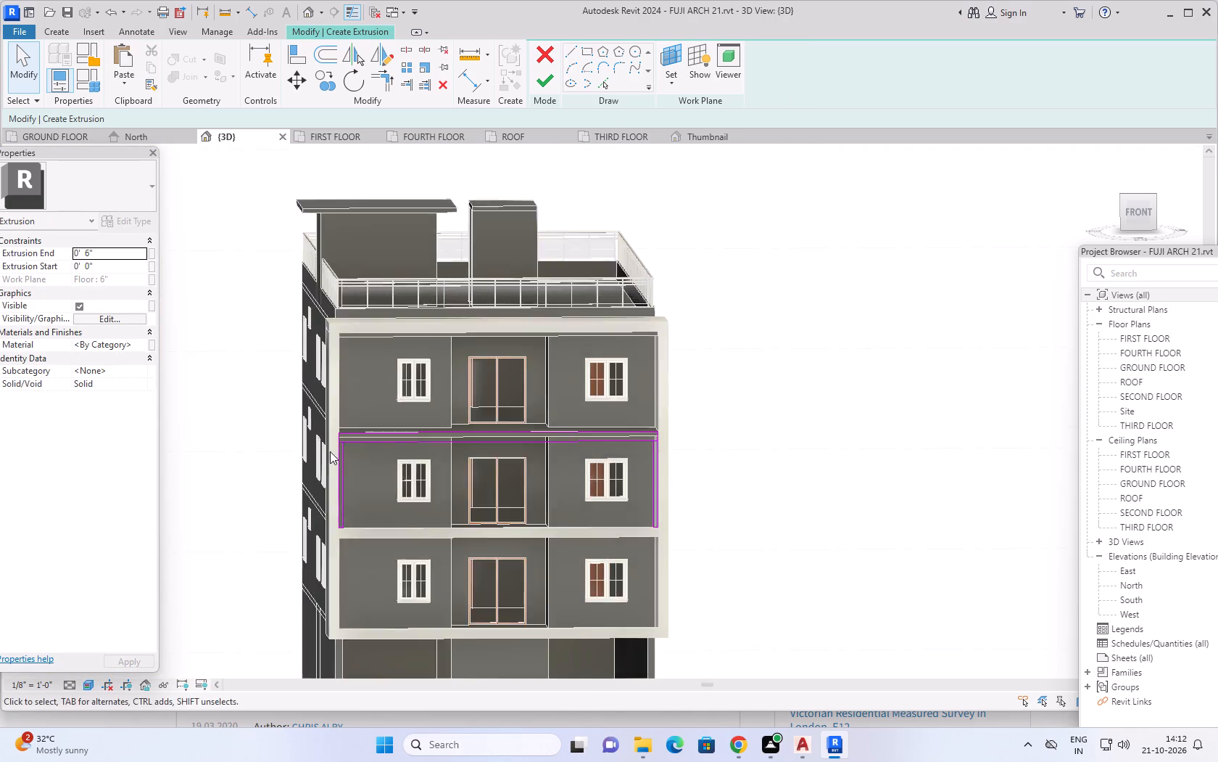
scroll(333, 448, "up", 14)
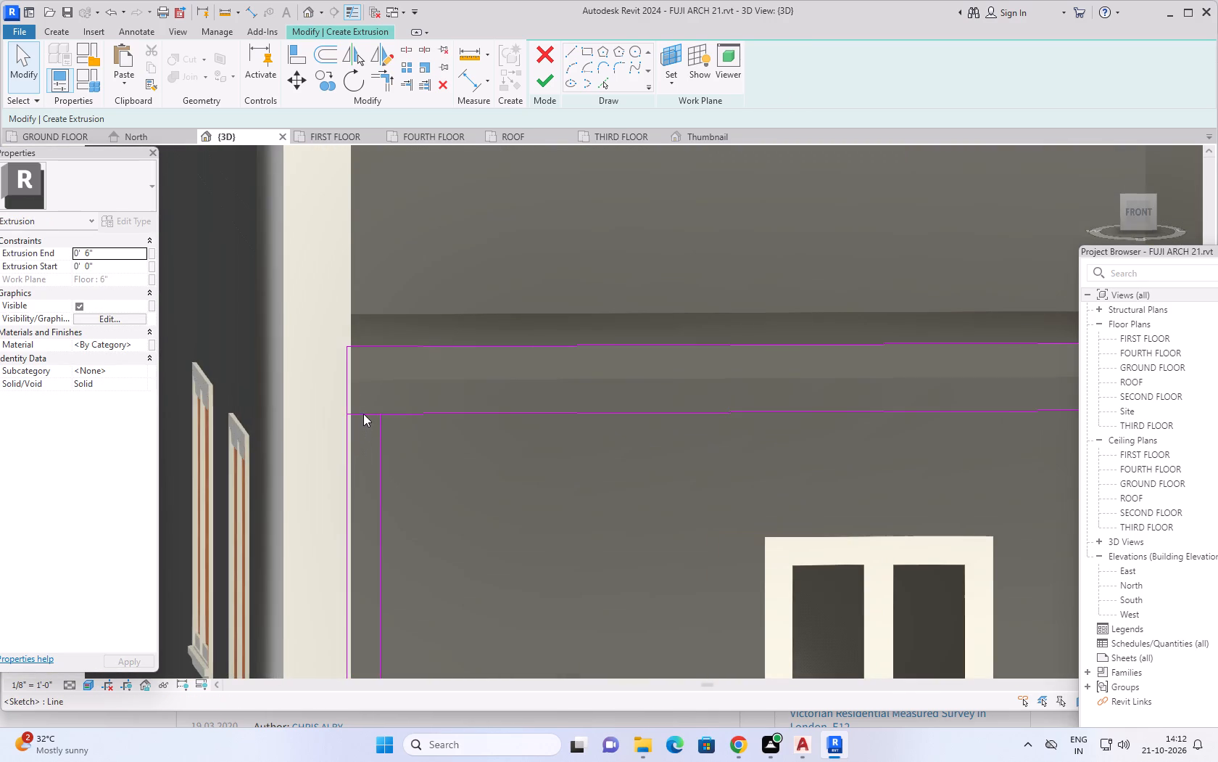
left_click(363, 414)
key("Delete")
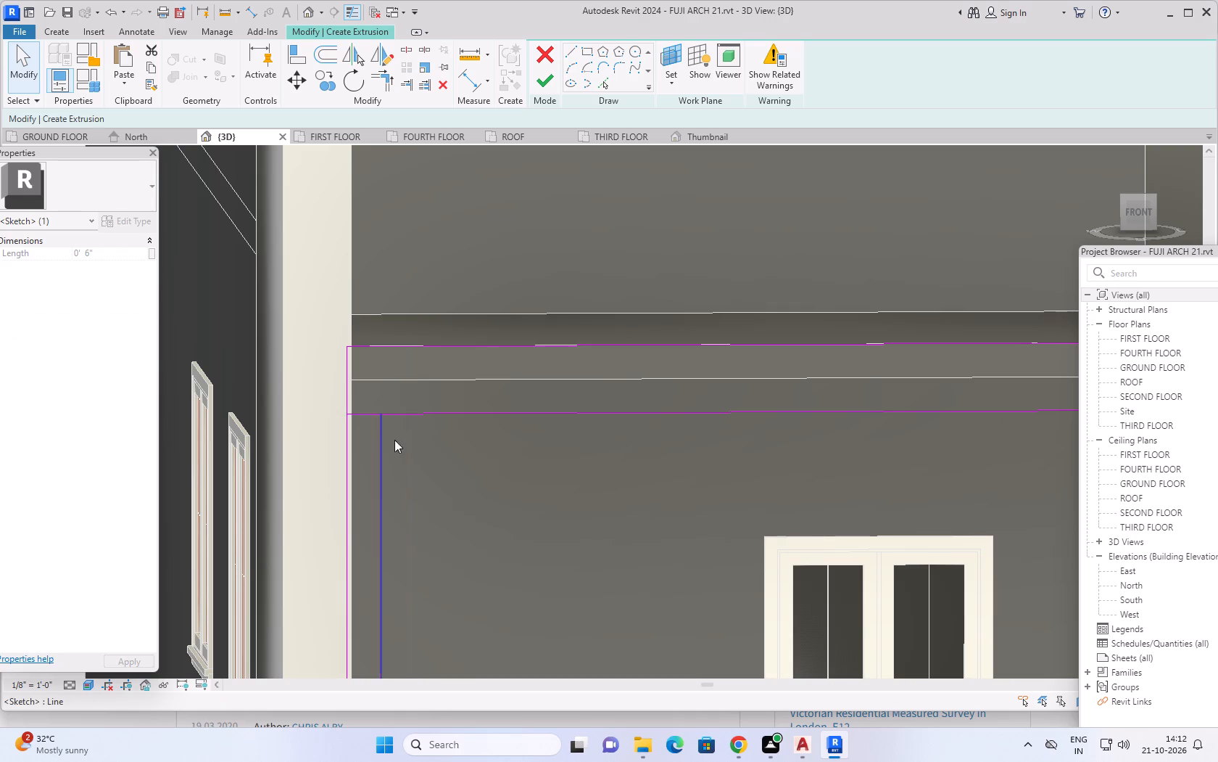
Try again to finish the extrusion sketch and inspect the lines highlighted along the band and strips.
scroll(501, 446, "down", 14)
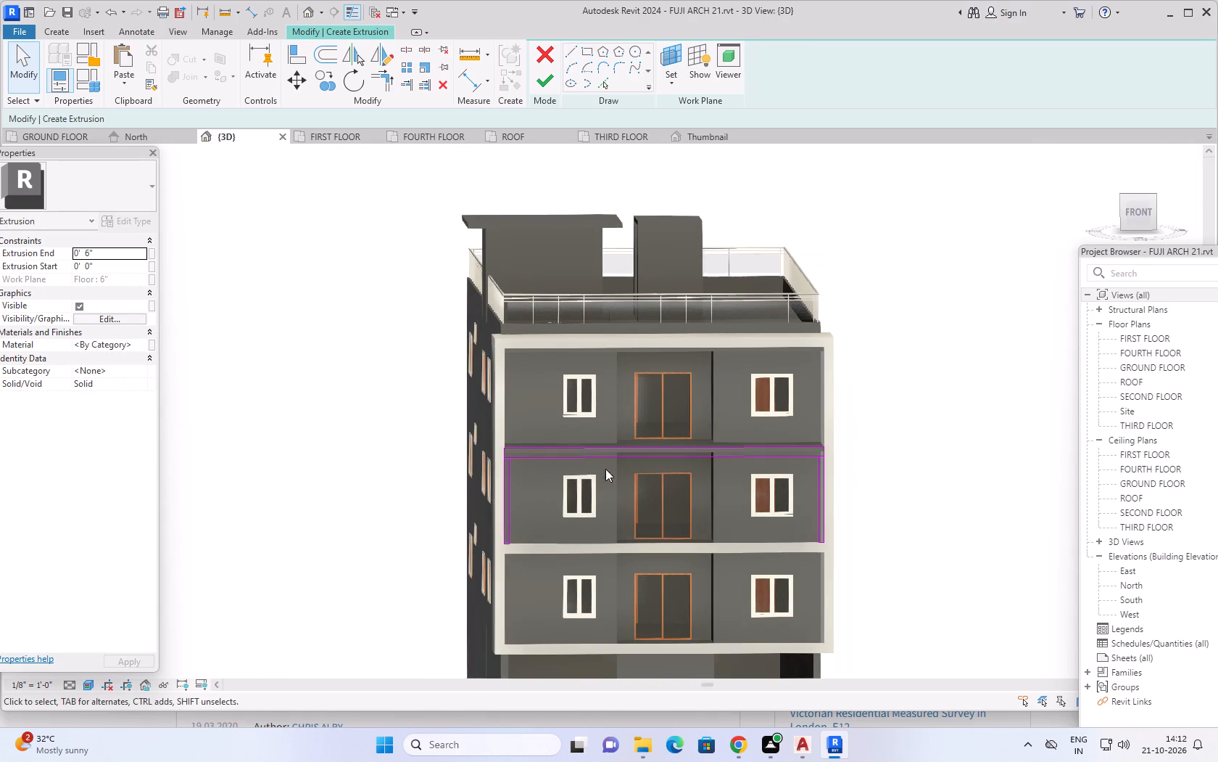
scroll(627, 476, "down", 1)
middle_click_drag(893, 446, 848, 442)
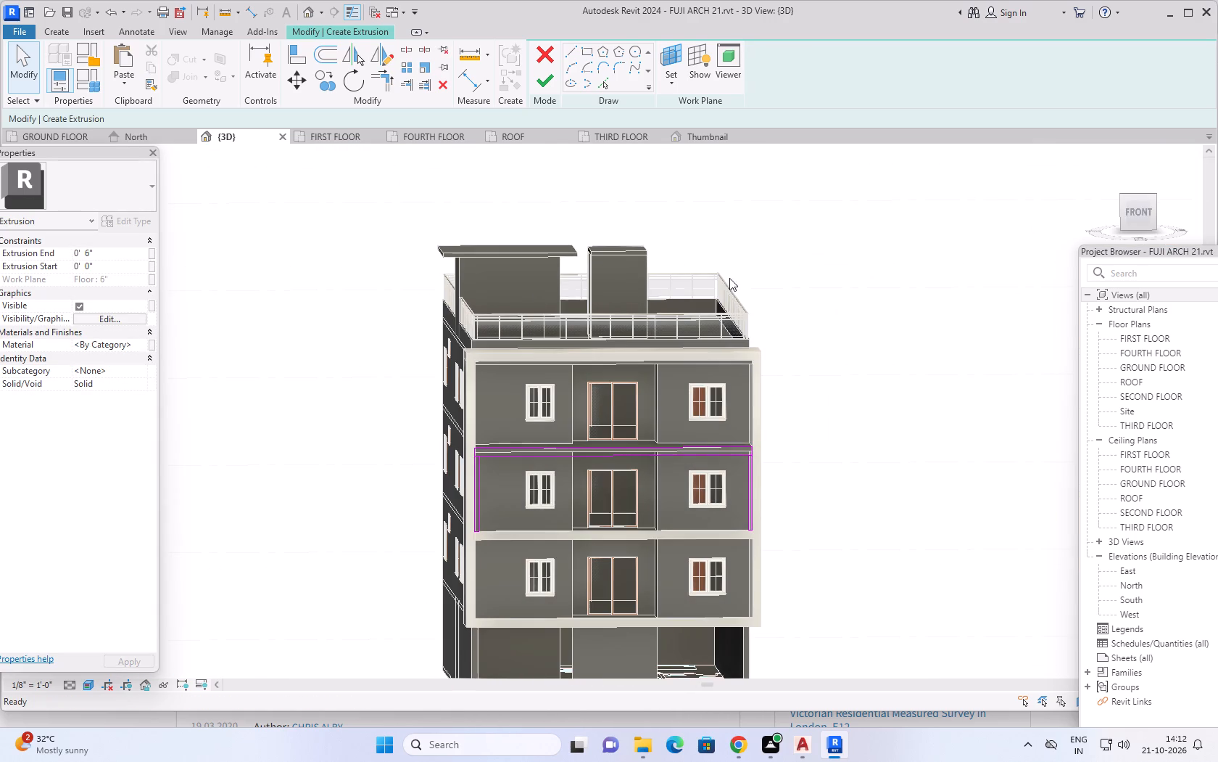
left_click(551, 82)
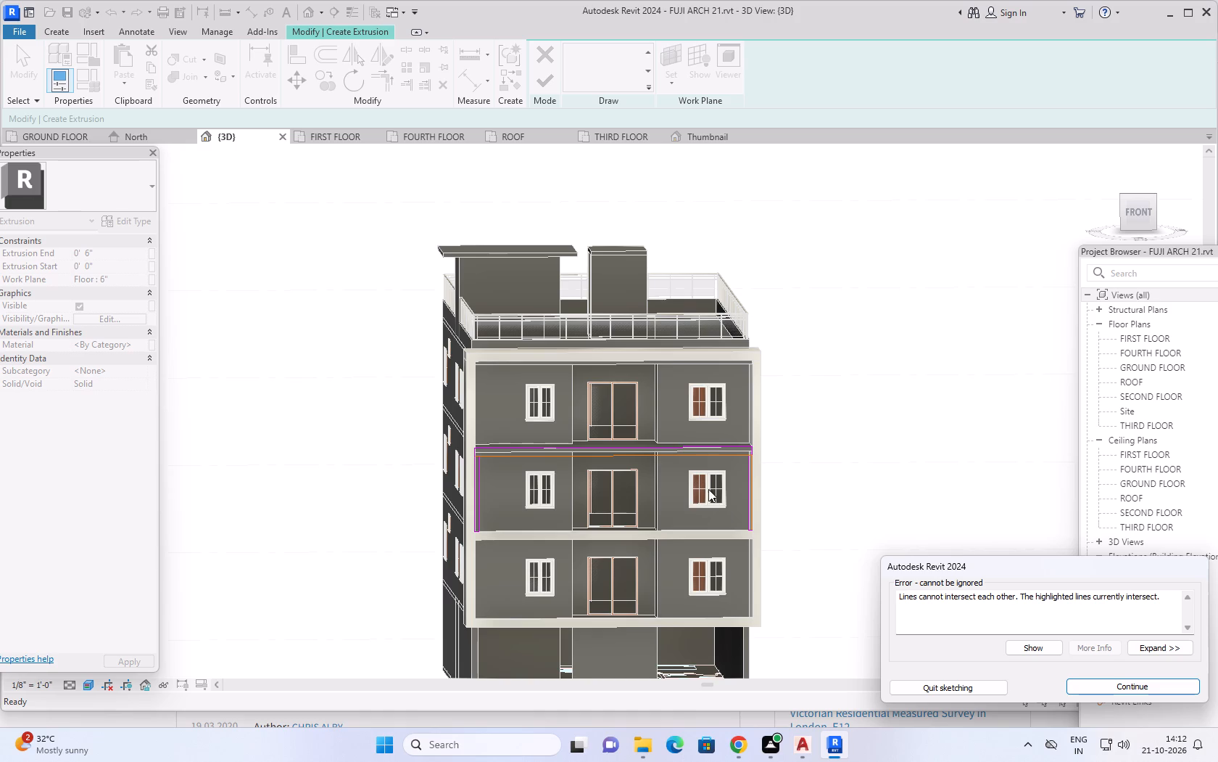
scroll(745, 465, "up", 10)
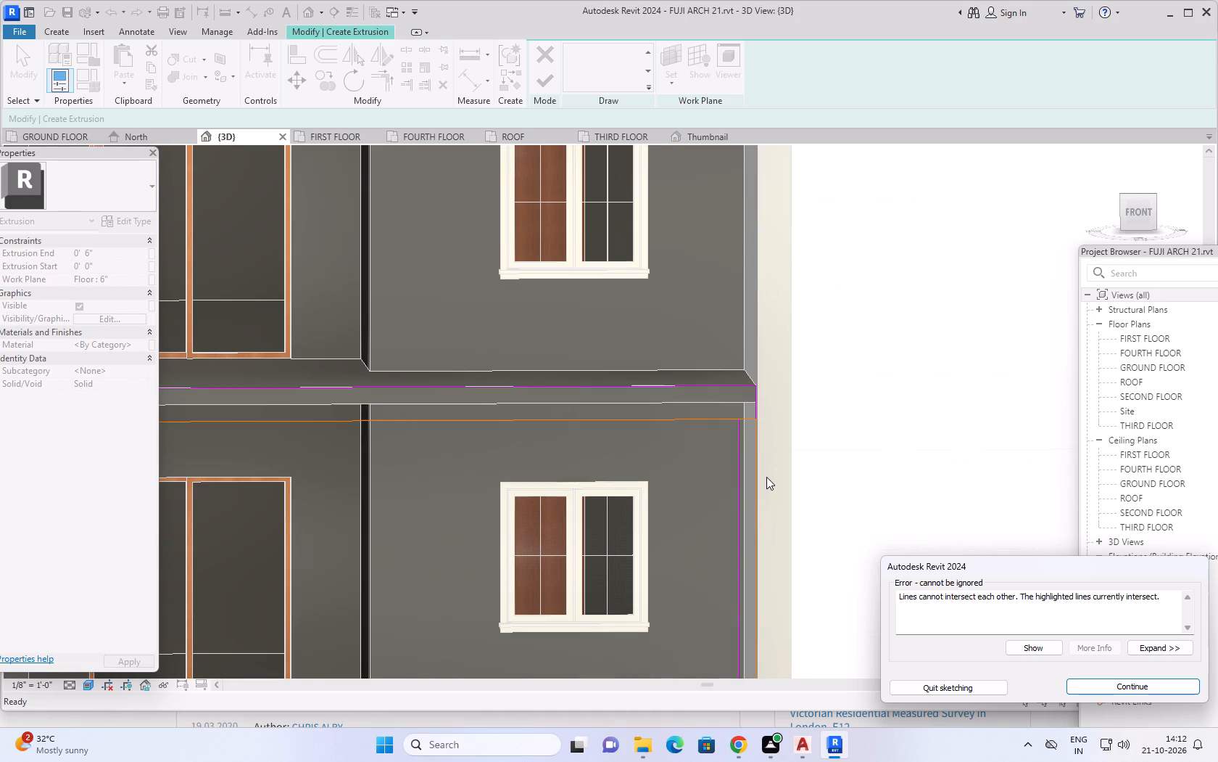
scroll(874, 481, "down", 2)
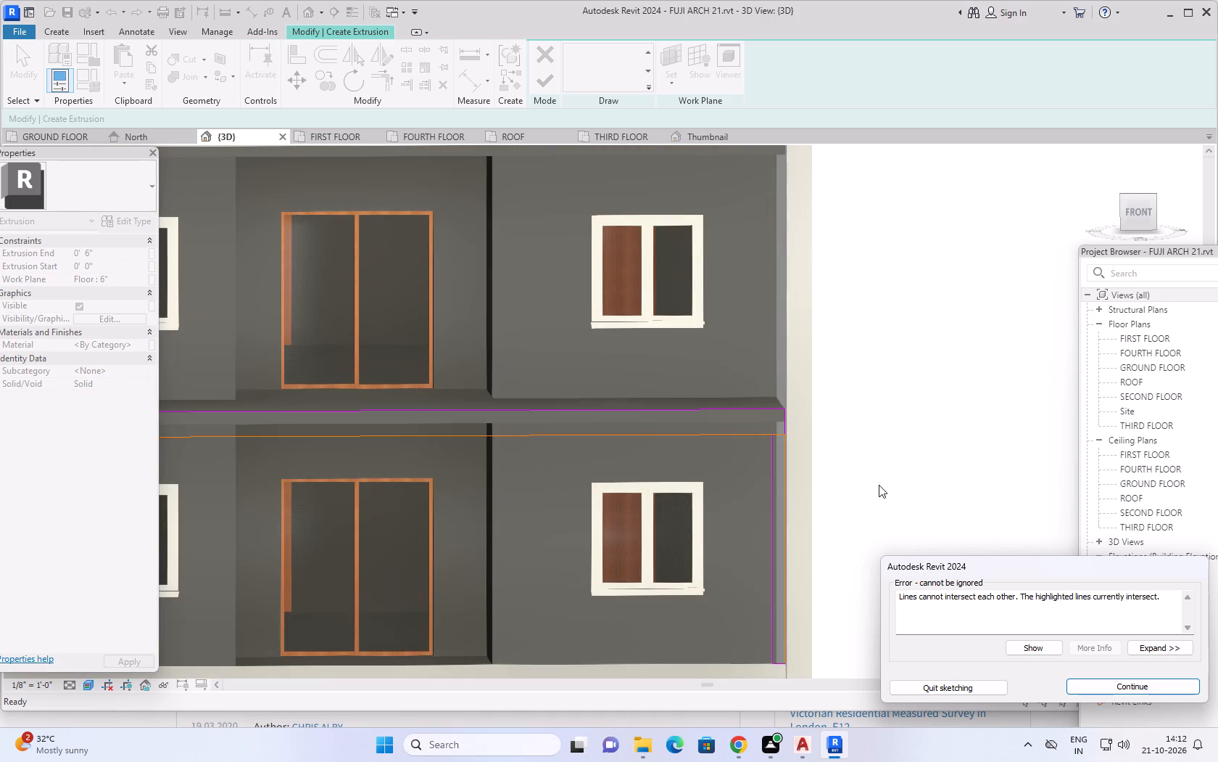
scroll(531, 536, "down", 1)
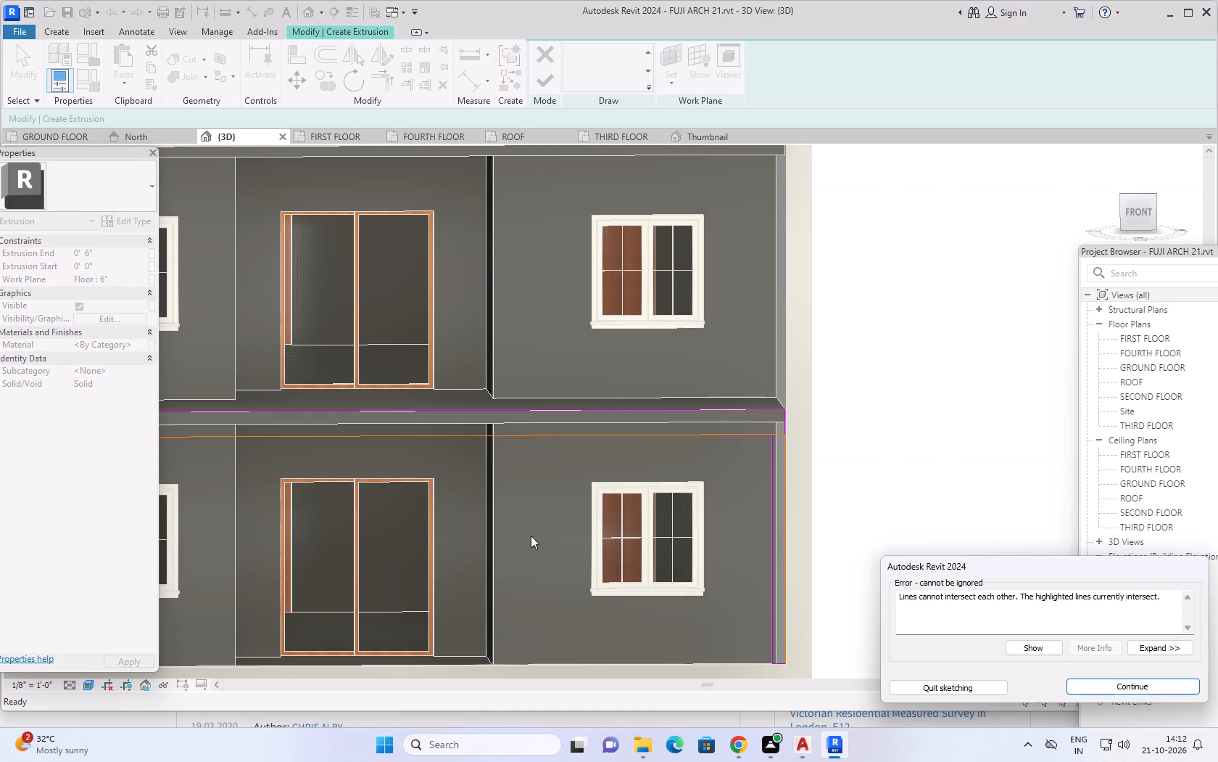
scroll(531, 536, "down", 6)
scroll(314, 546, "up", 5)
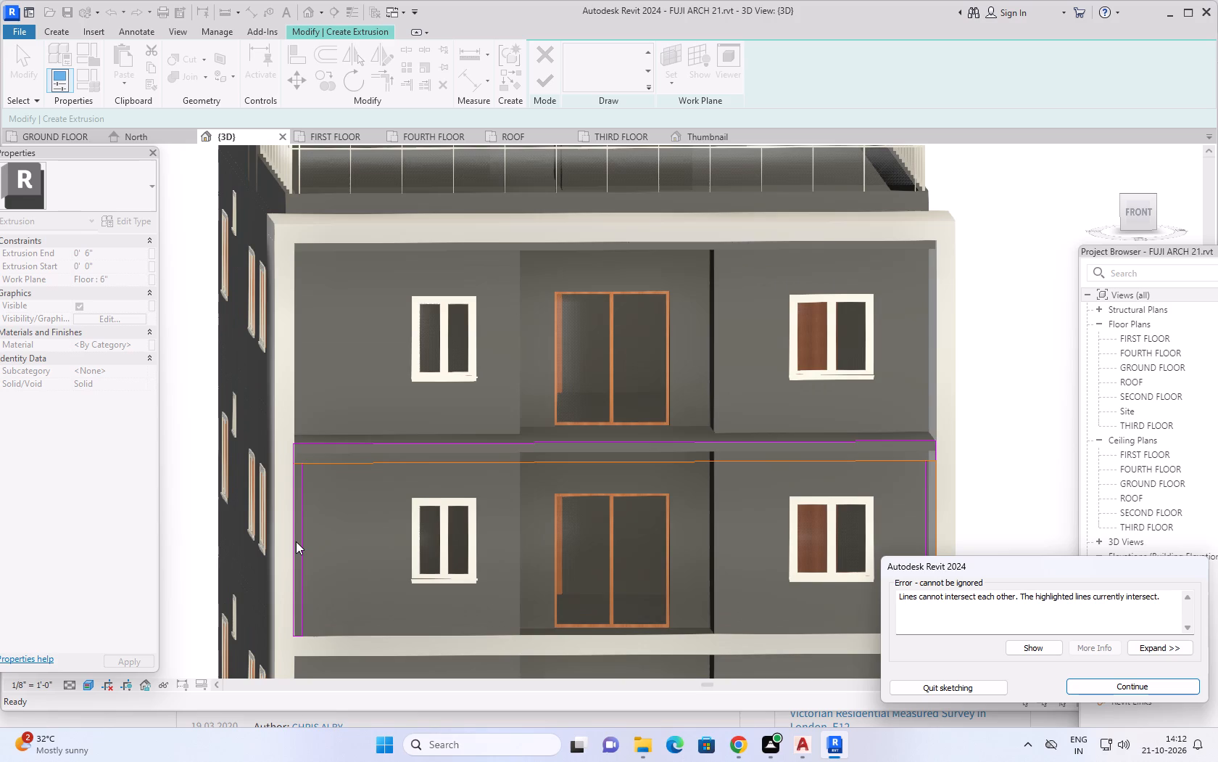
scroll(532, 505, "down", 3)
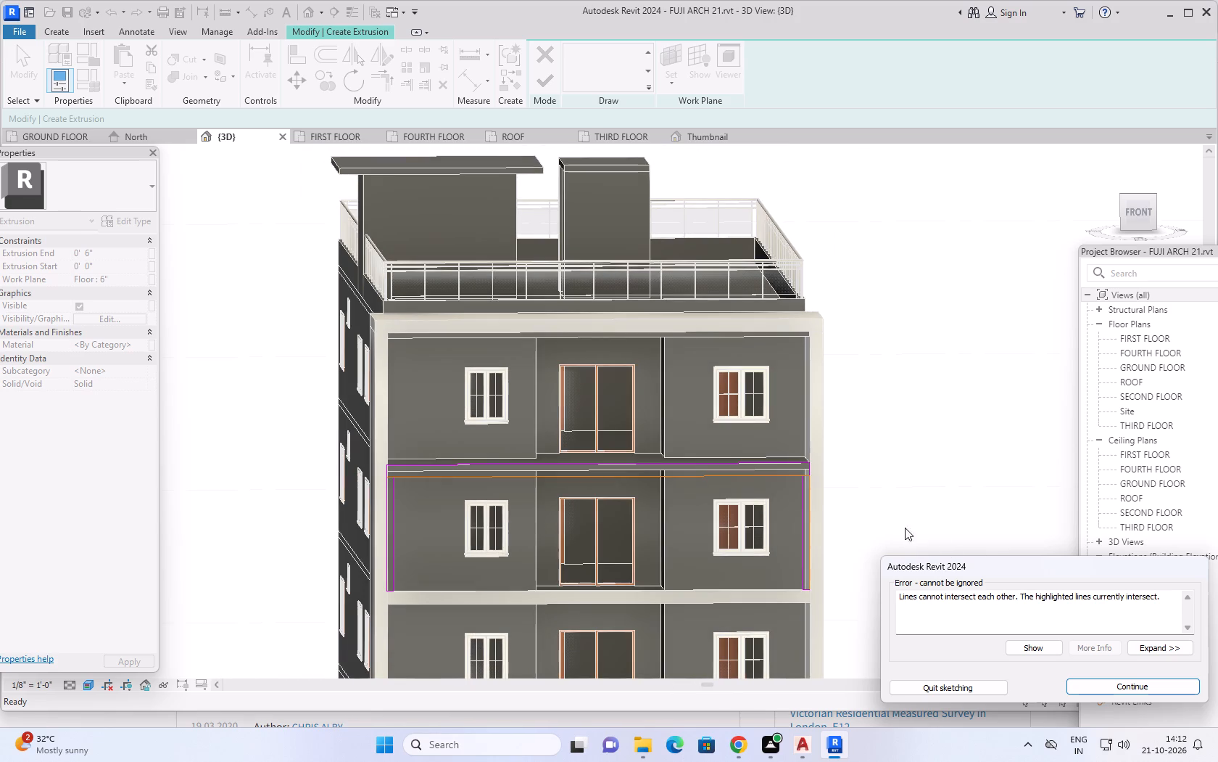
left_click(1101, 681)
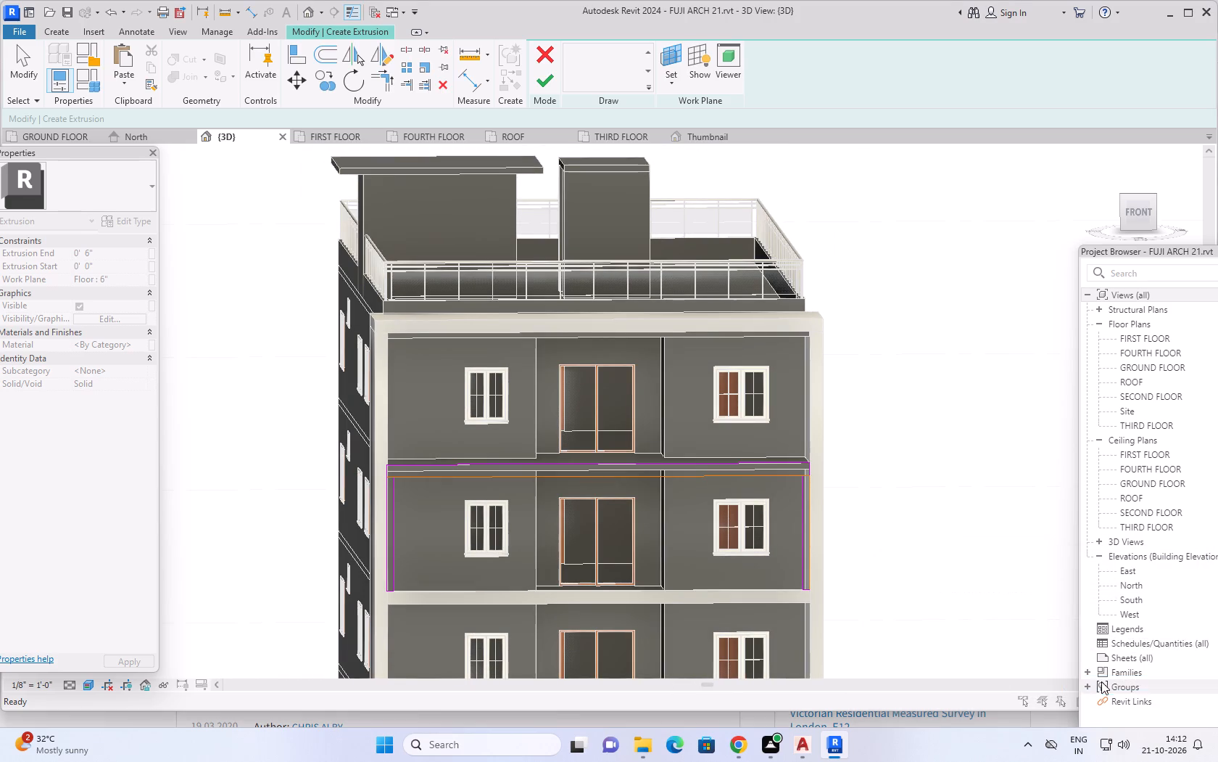
Delete the outer vertical edge of the right vertical strip below the band outline.
scroll(814, 501, "up", 4)
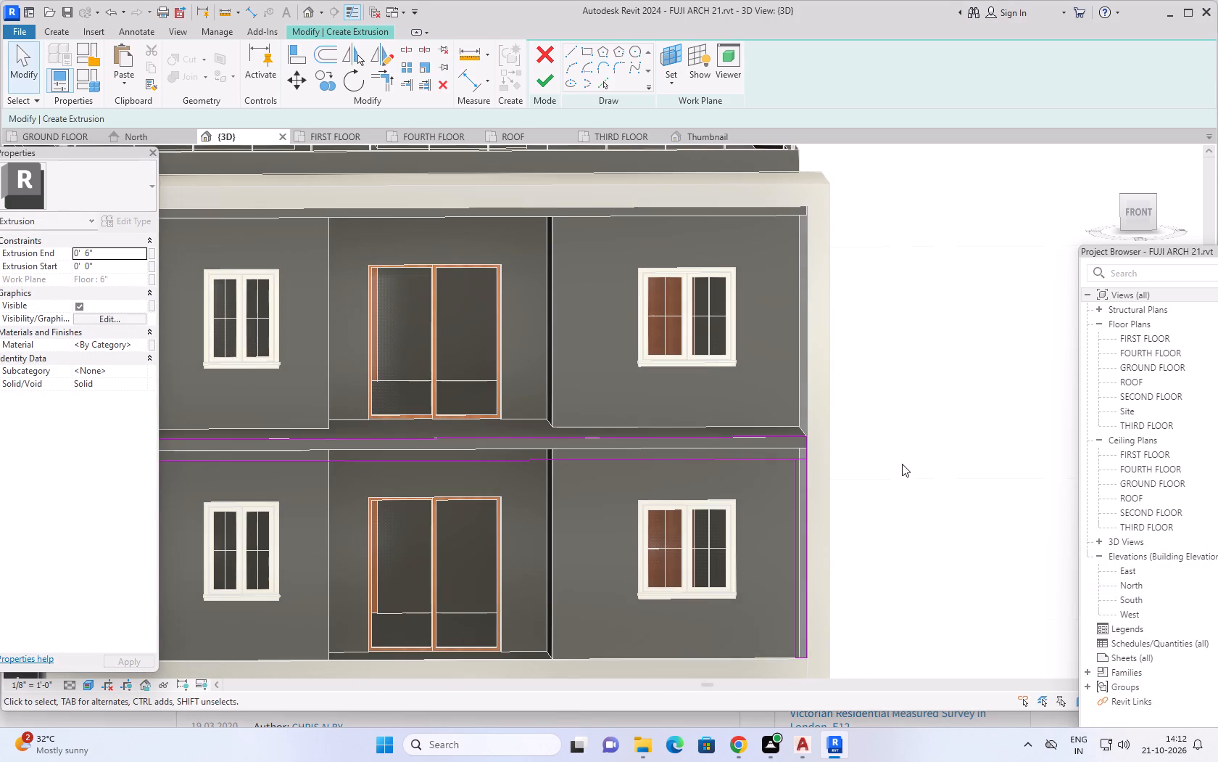
middle_click(920, 467)
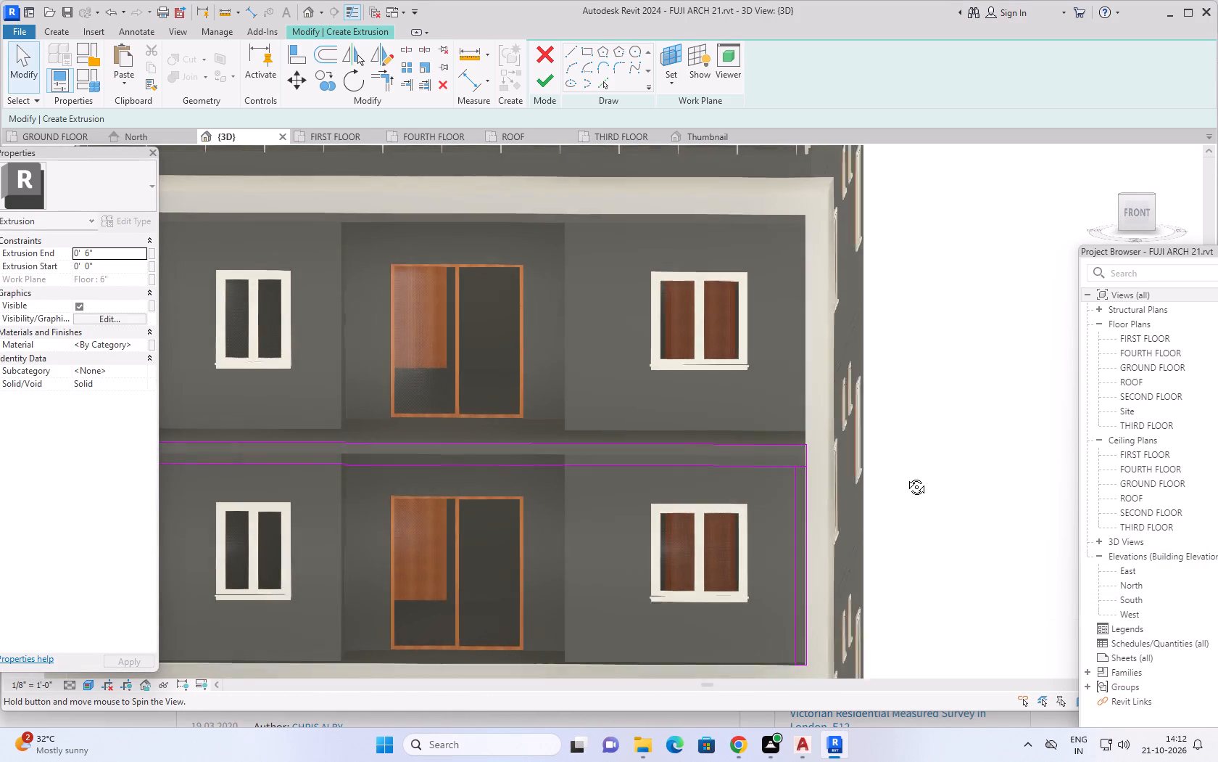
scroll(804, 539, "up", 5)
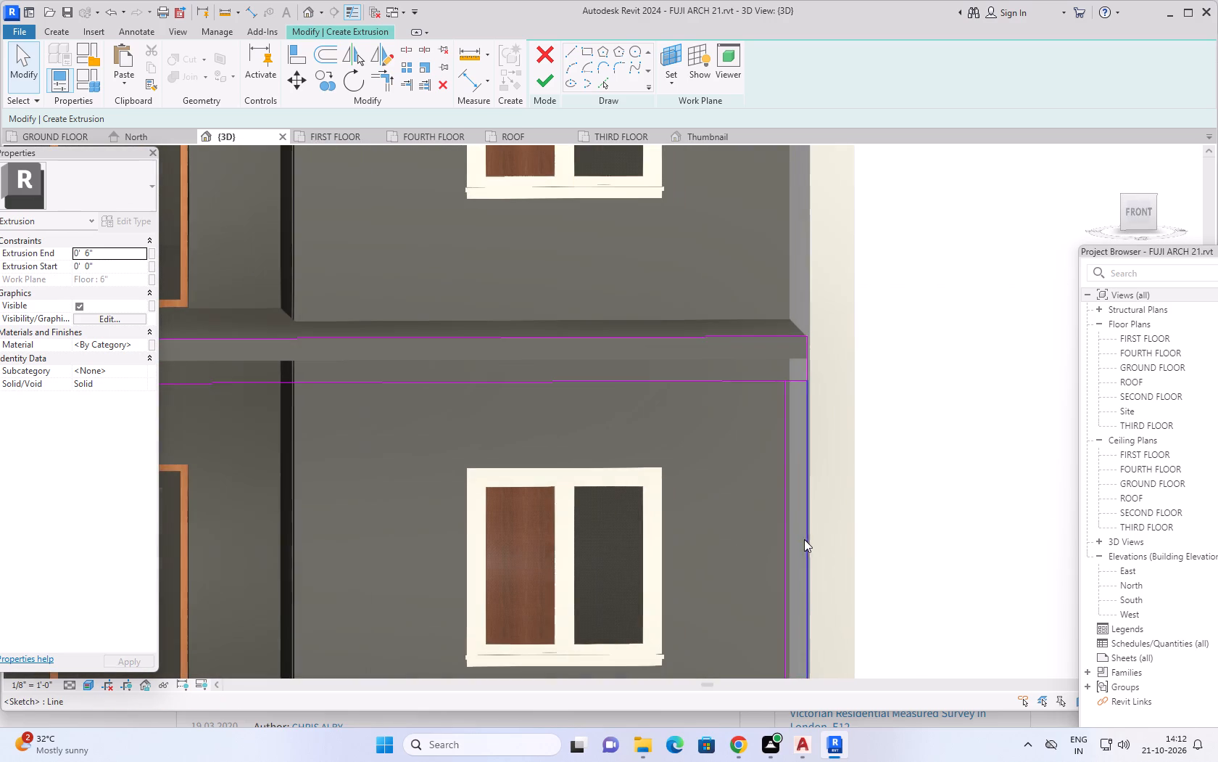
left_click(803, 539)
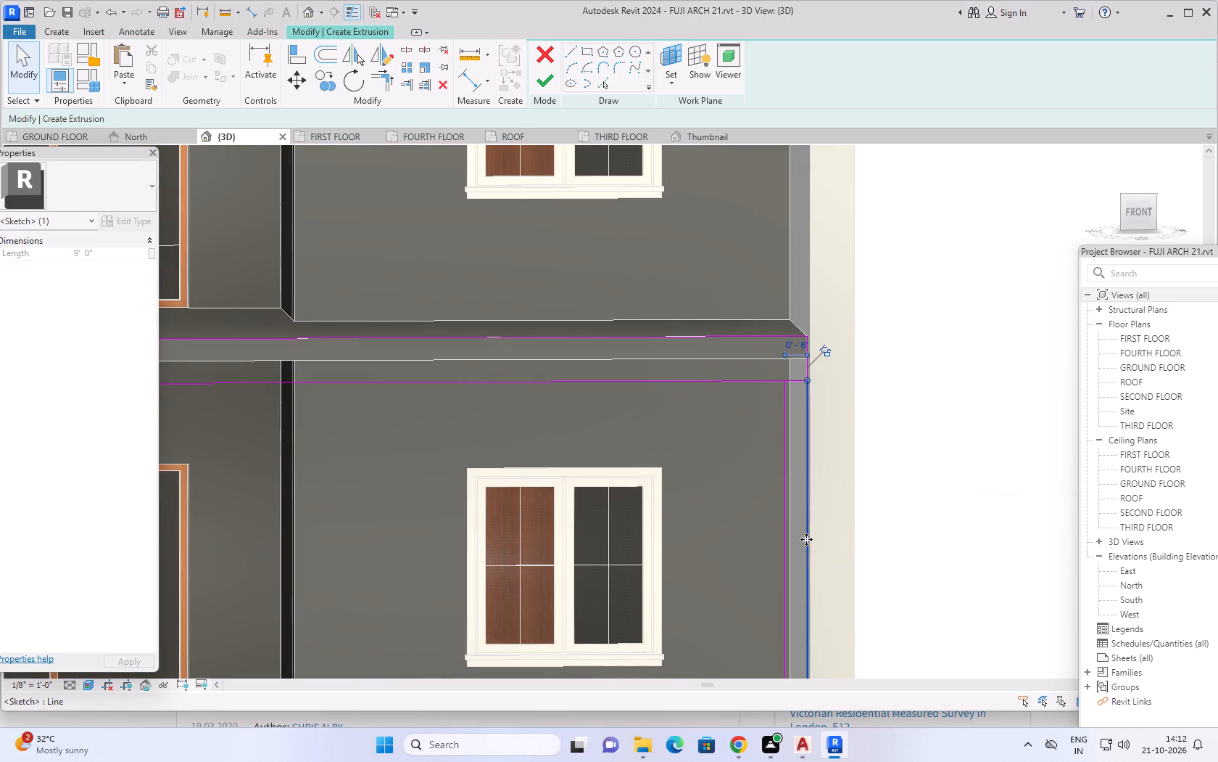
key("Delete")
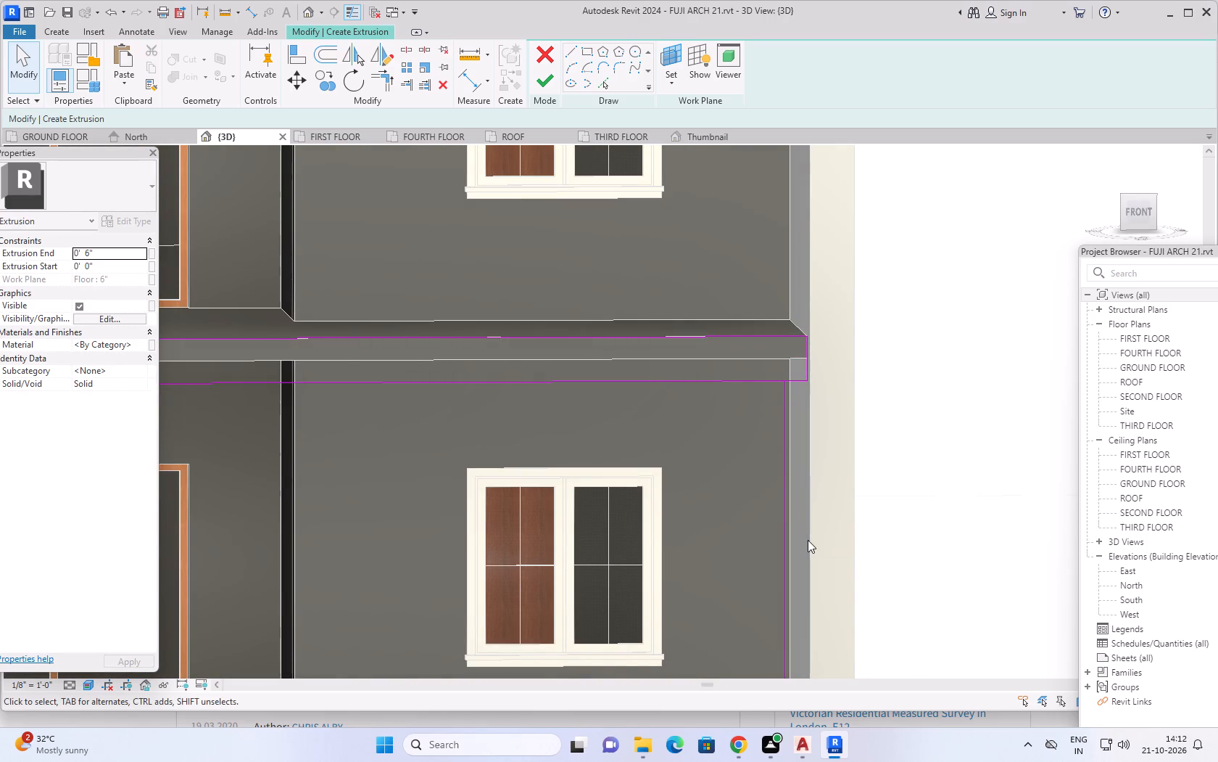
scroll(808, 540, "down", 4)
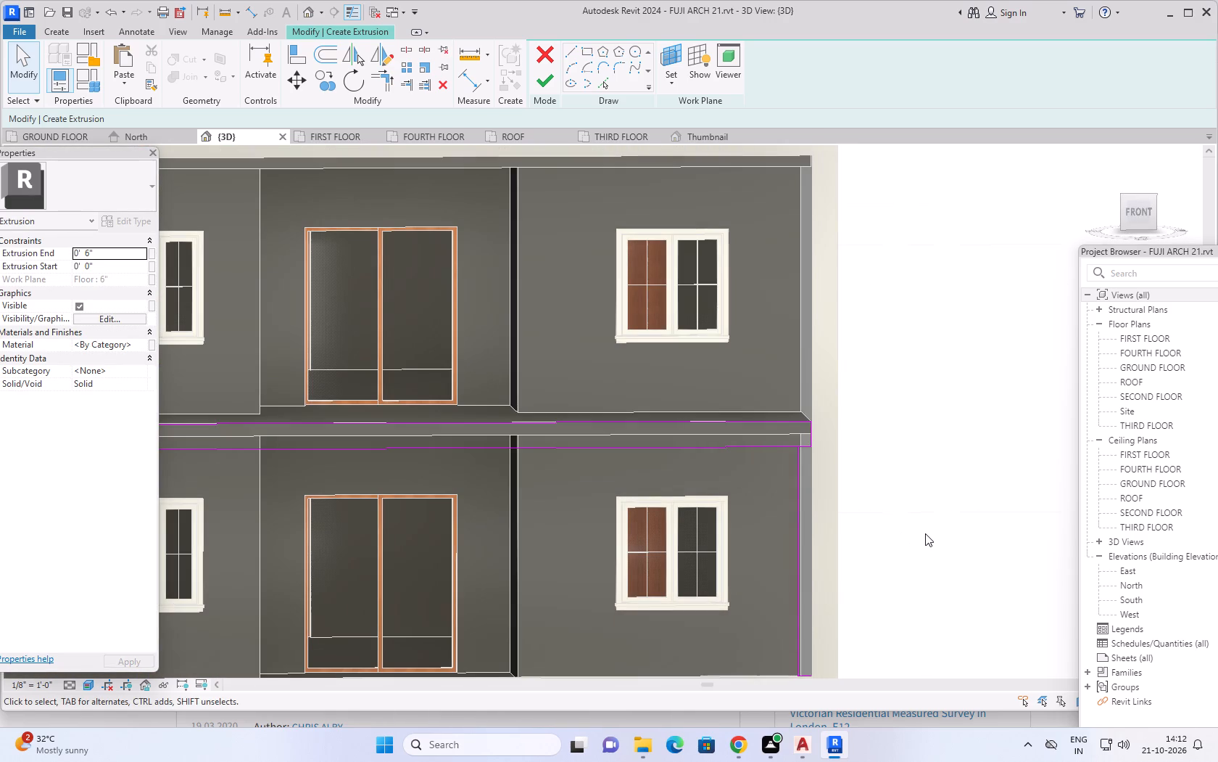
middle_click_drag(924, 534, 905, 538)
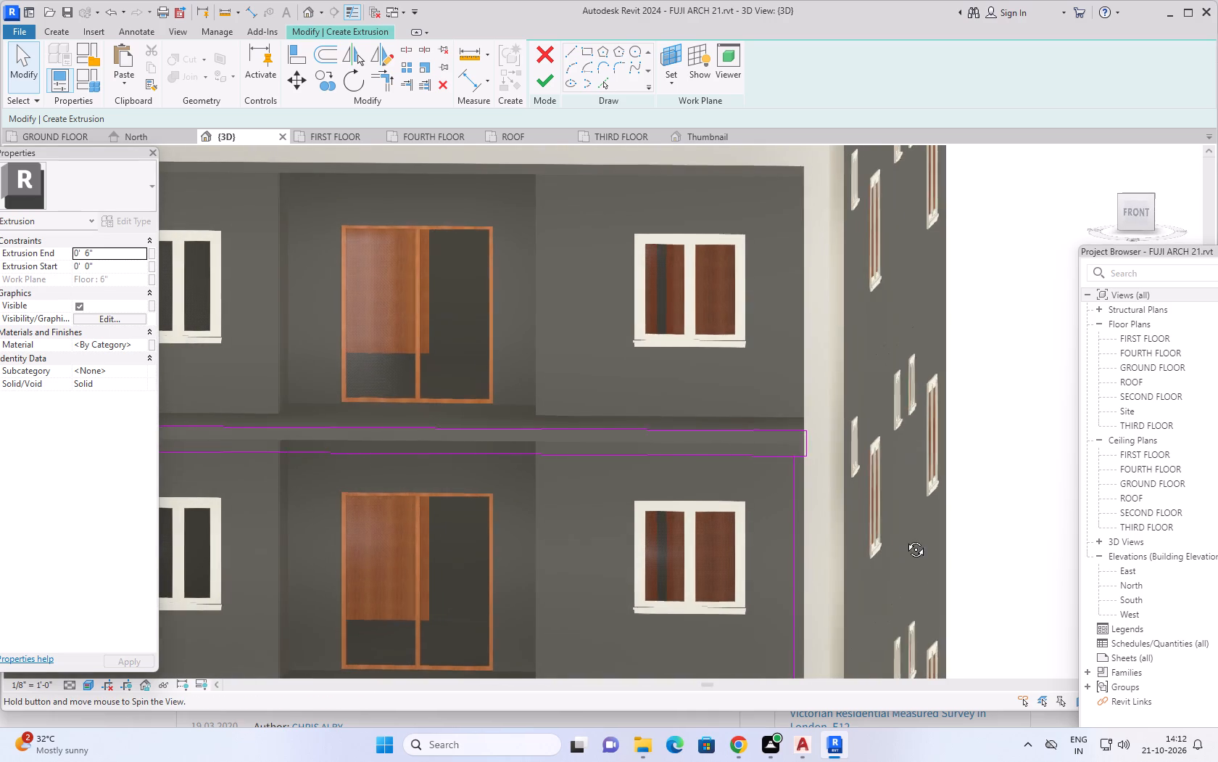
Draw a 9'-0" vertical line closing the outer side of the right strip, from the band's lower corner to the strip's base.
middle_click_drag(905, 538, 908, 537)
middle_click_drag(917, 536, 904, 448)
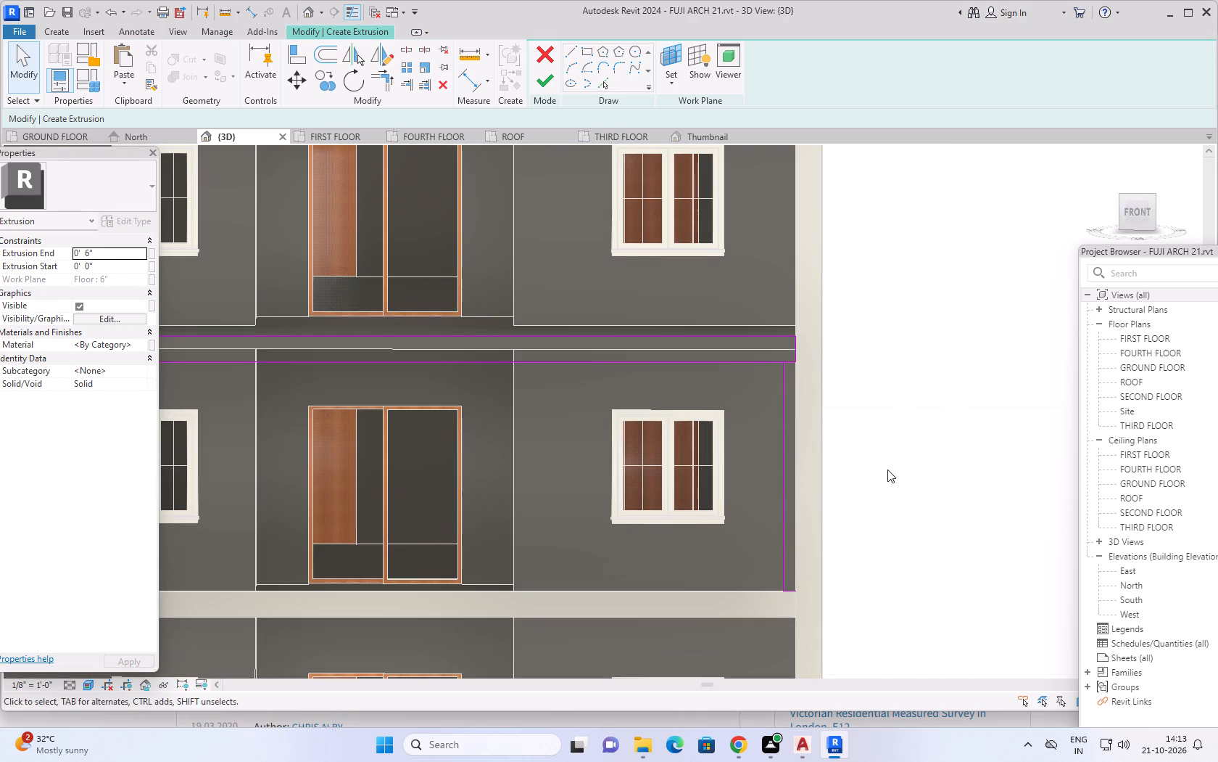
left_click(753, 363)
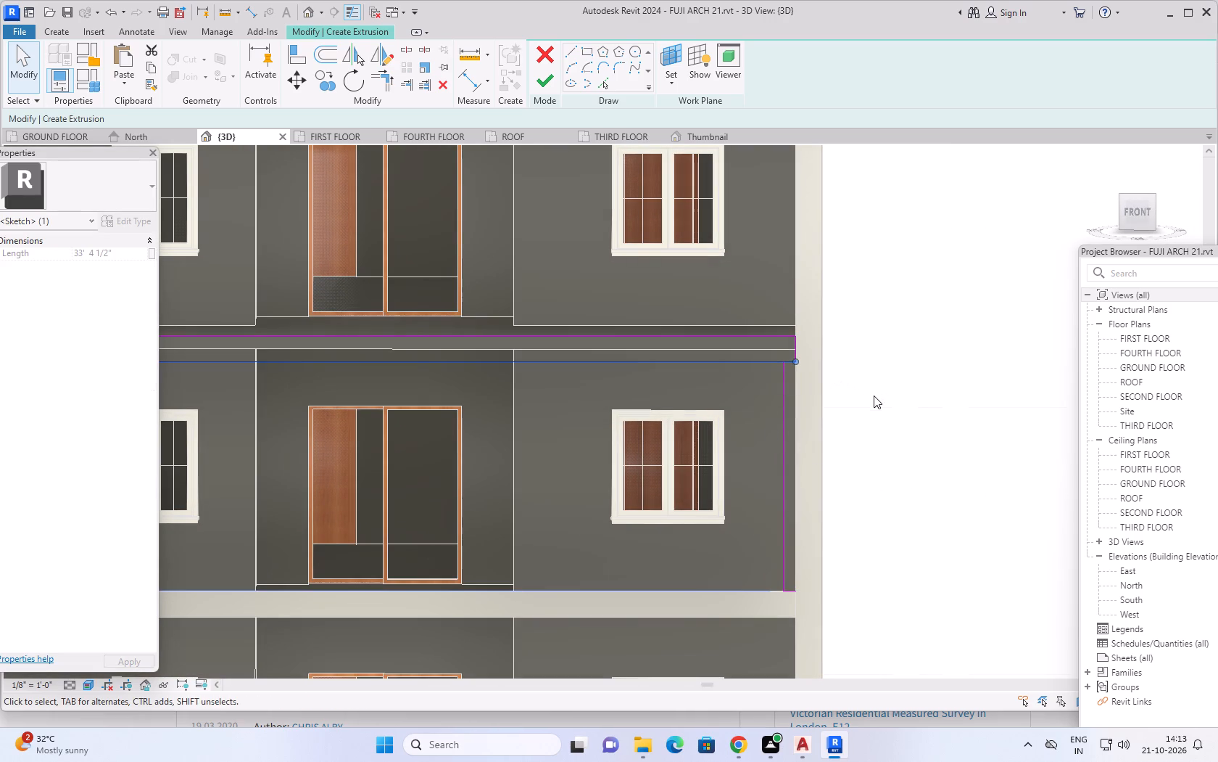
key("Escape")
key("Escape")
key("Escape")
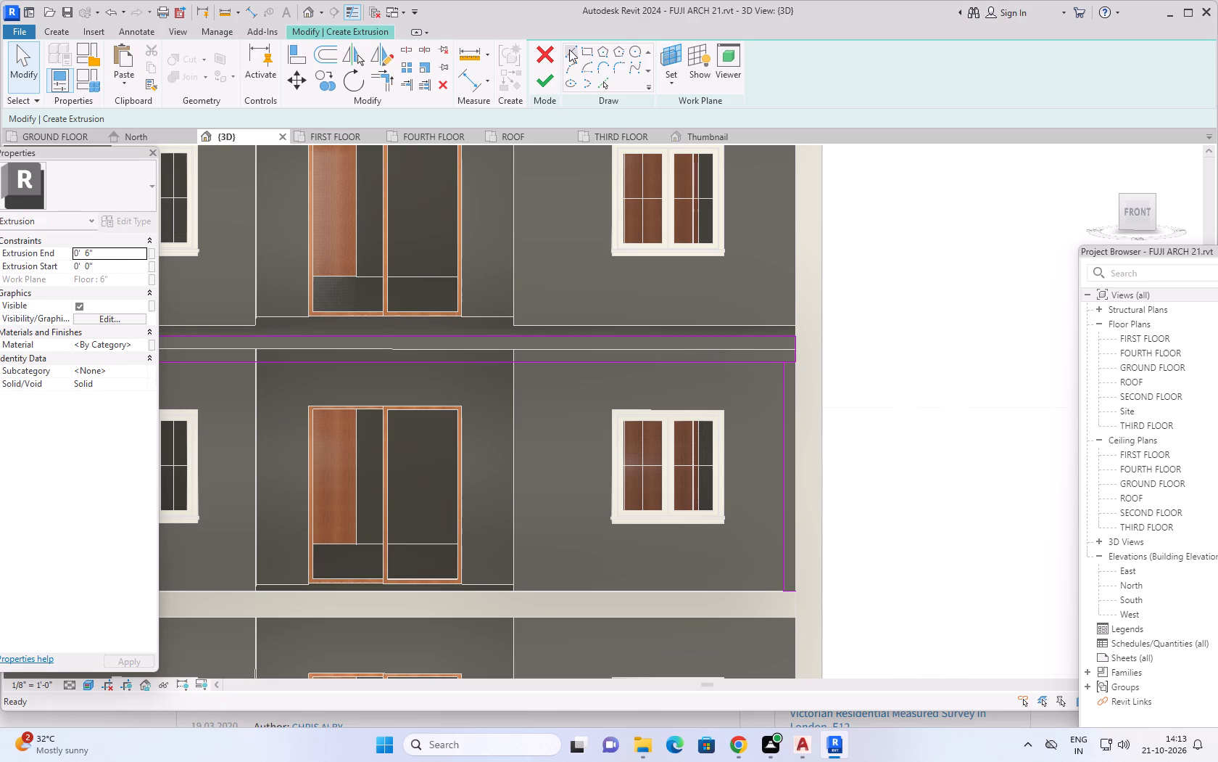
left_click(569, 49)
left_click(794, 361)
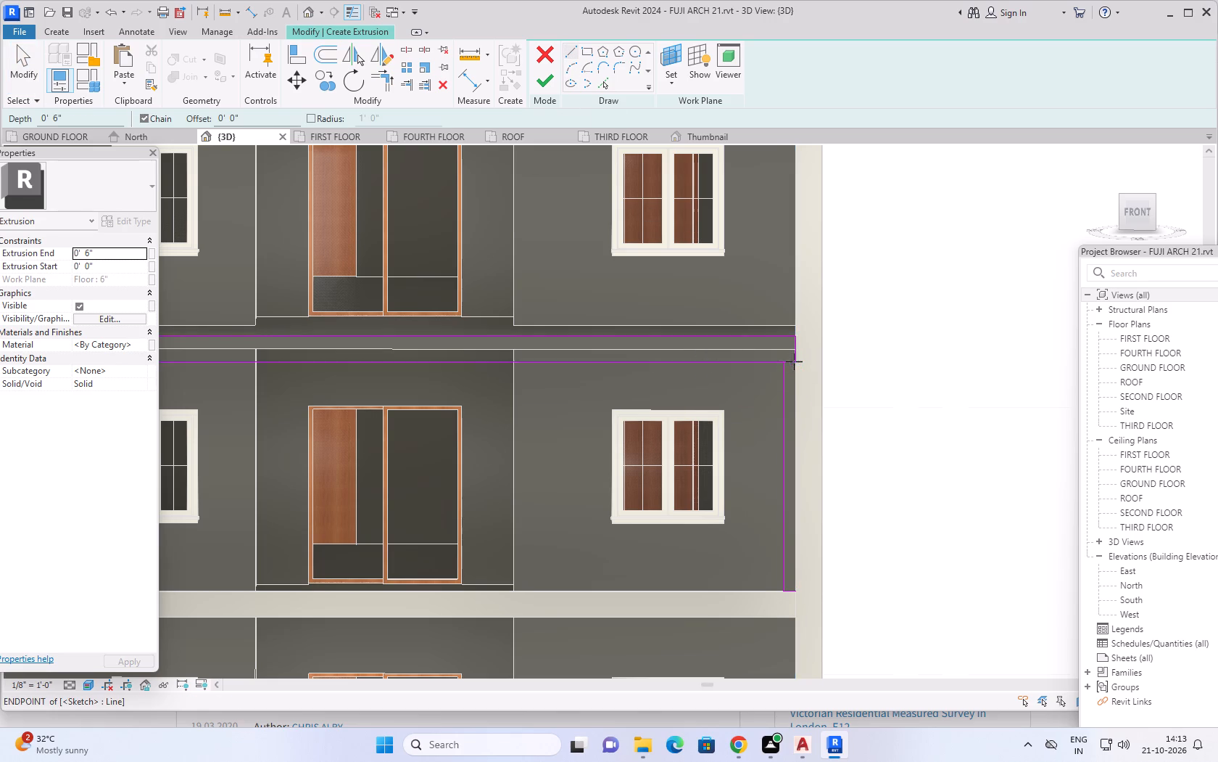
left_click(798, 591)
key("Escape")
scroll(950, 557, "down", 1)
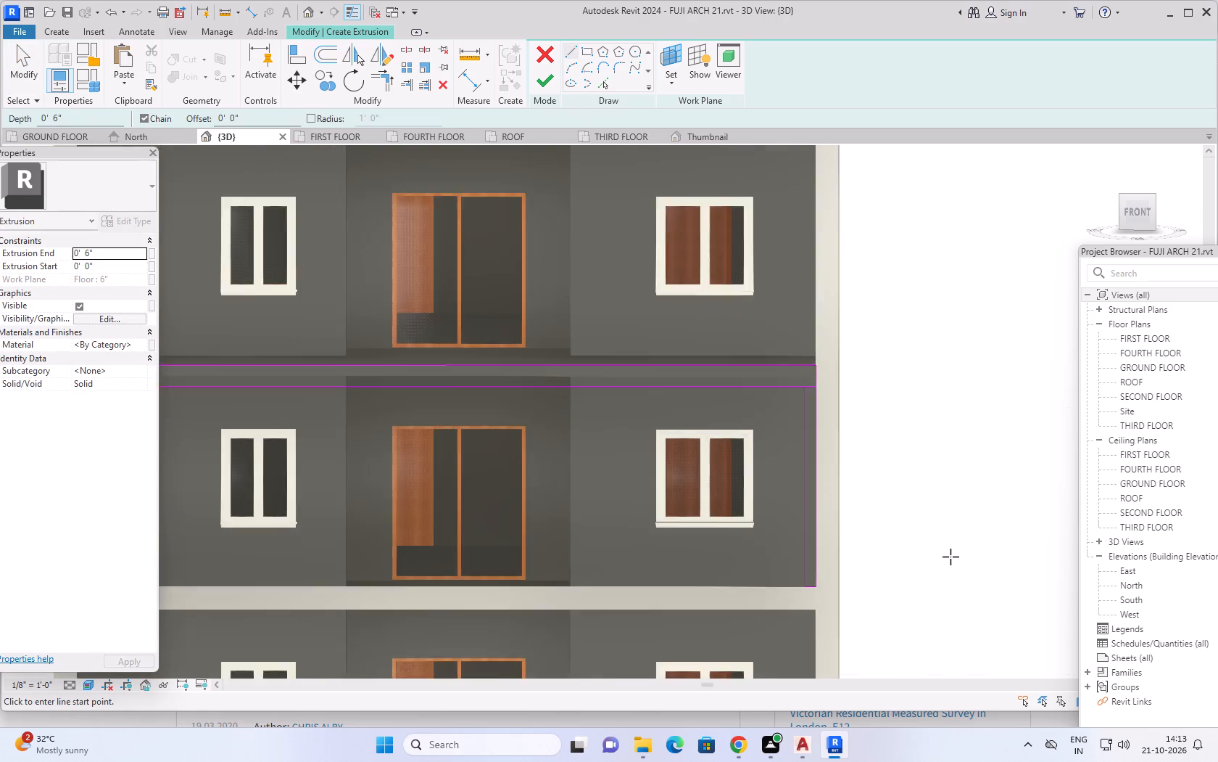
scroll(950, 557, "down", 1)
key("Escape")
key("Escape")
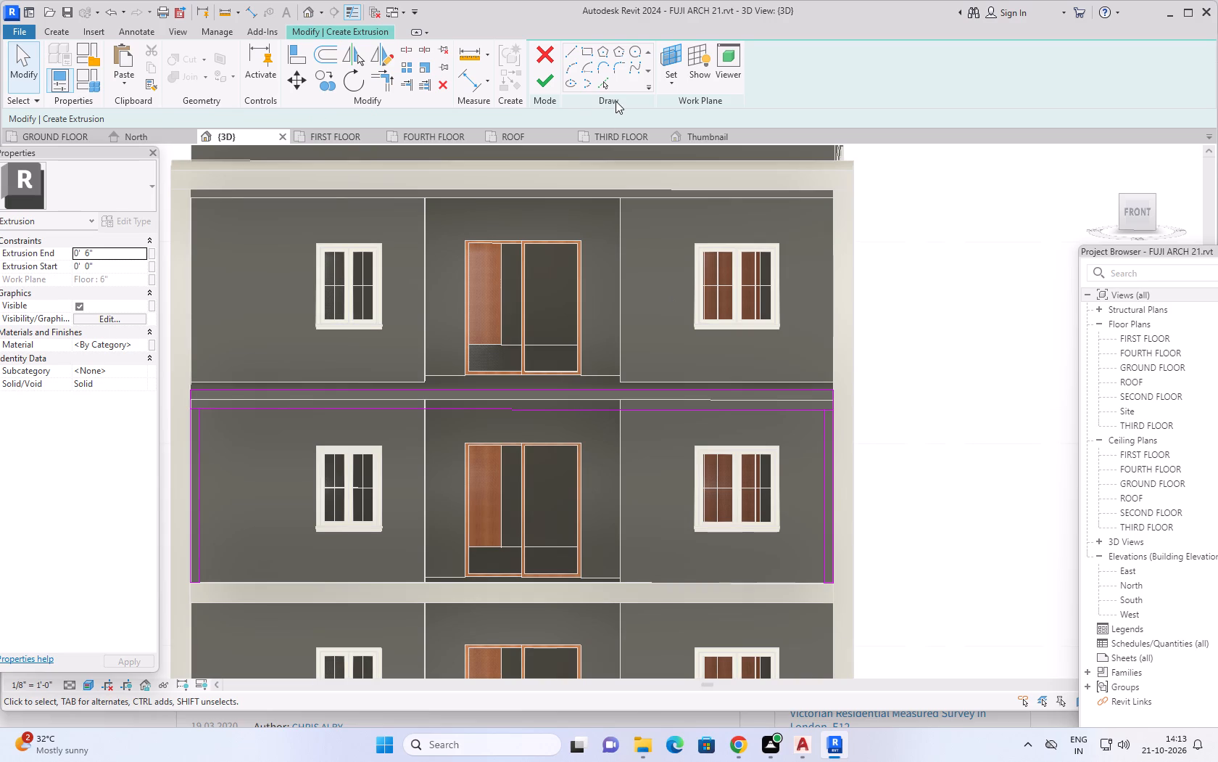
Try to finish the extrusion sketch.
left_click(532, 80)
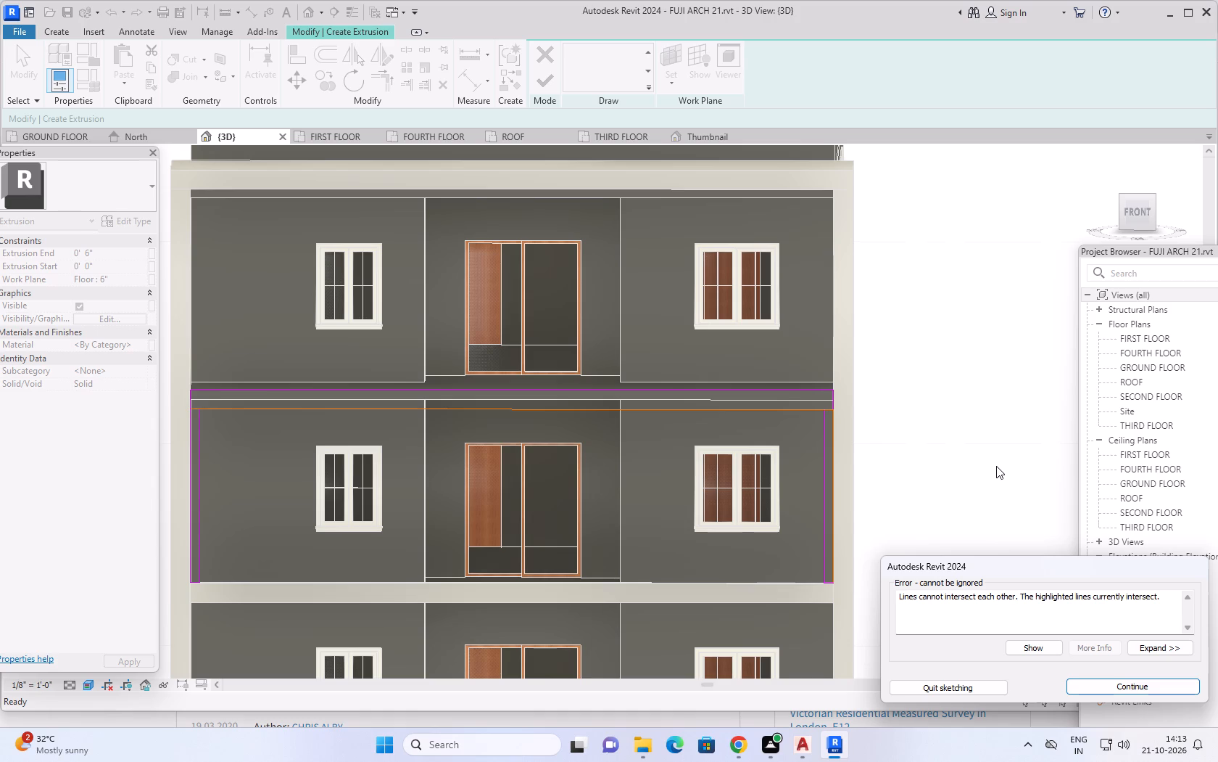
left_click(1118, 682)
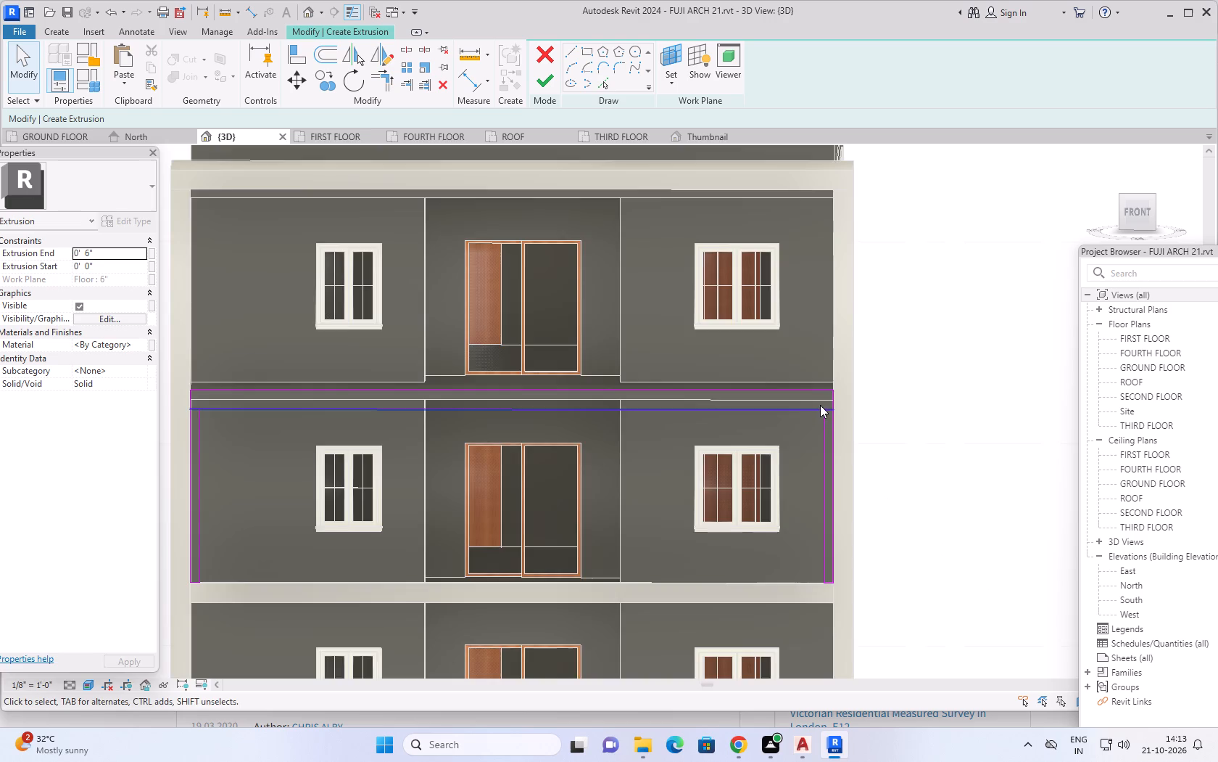
Delete the full-width lower edge of the band outline.
scroll(820, 405, "up", 9)
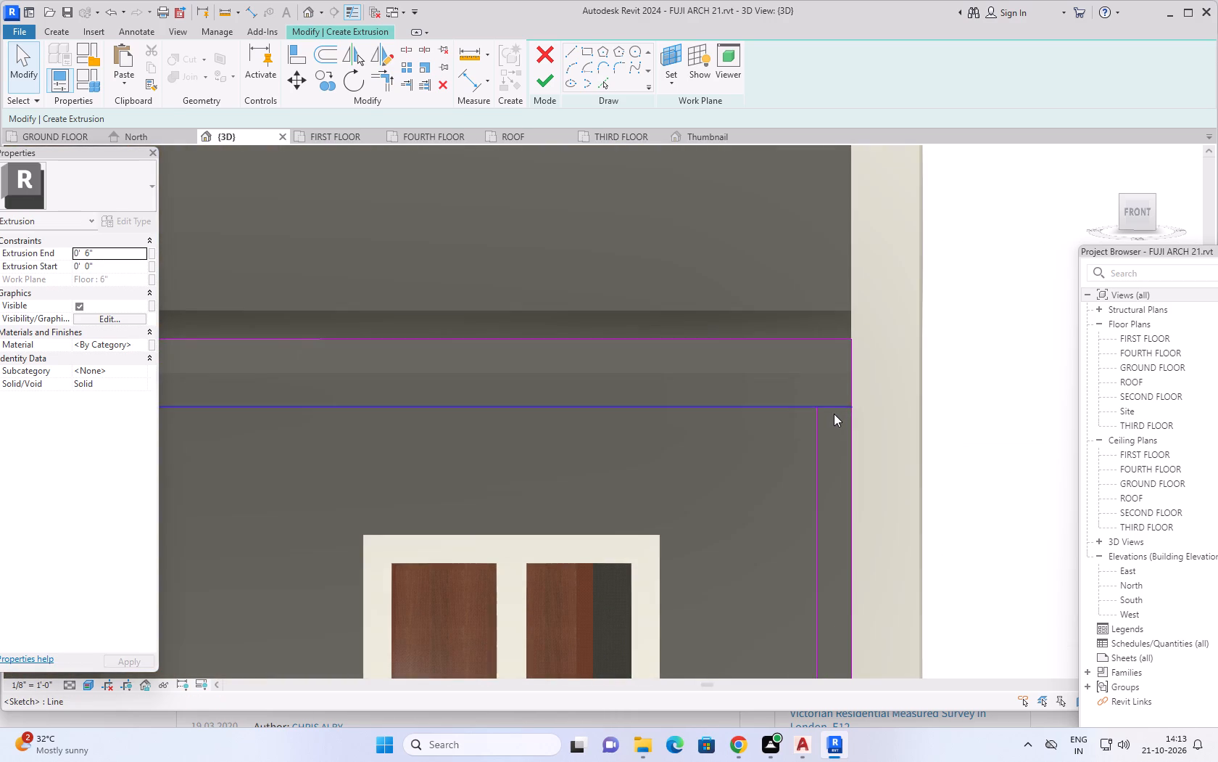
left_click(832, 404)
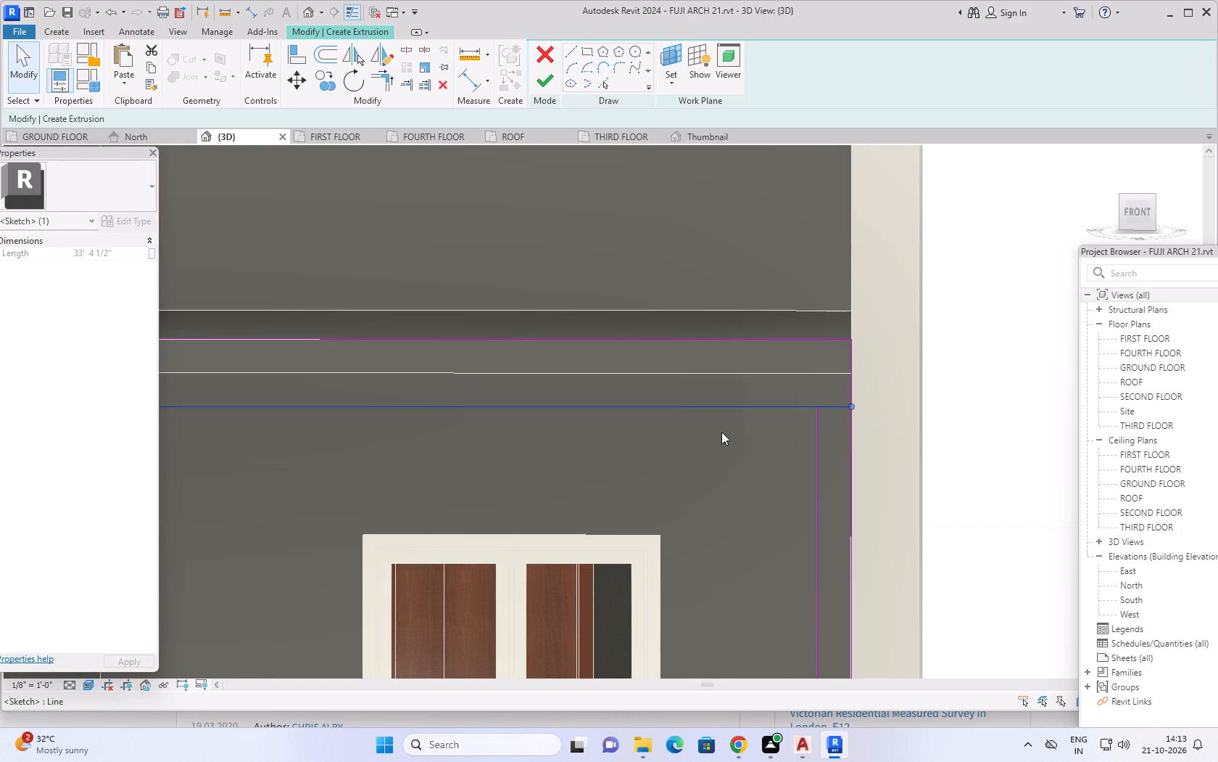
key("Delete")
Draw a 6" horizontal line across the top of the right vertical strip, joining its inner and outer edges.
scroll(731, 430, "down", 3)
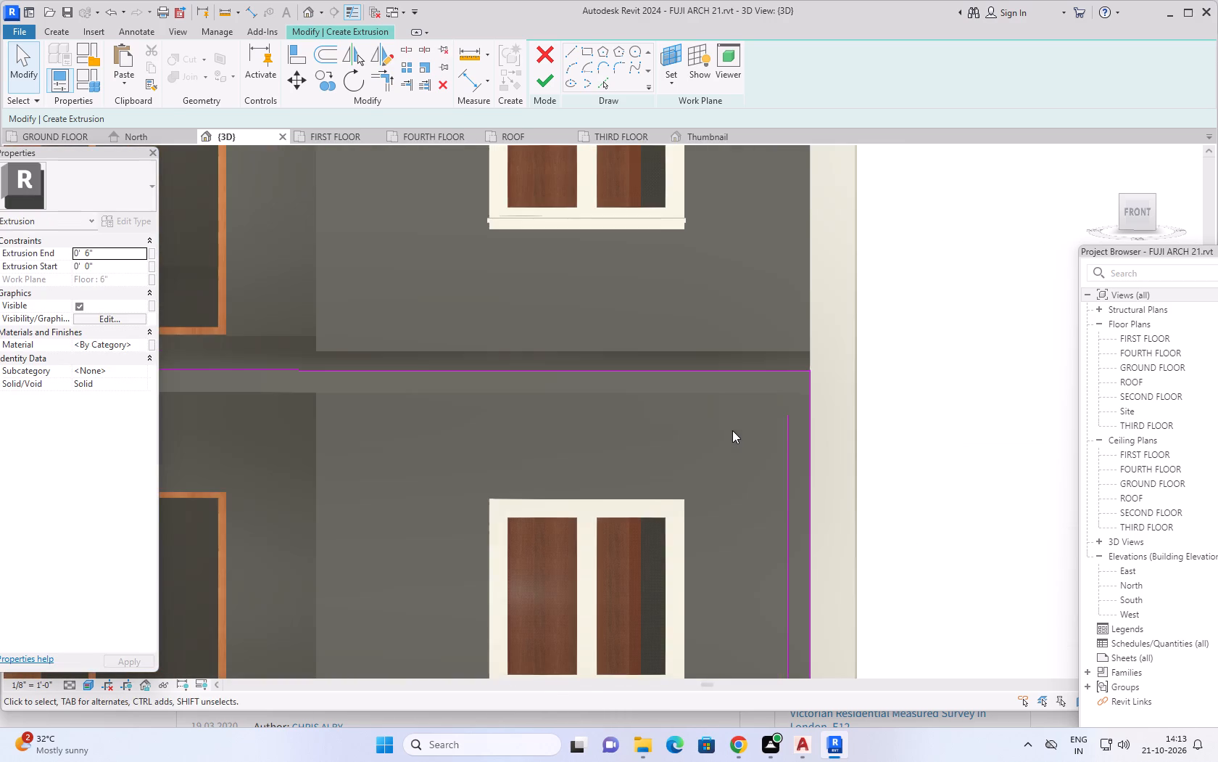
scroll(732, 430, "down", 5)
scroll(800, 461, "down", 3)
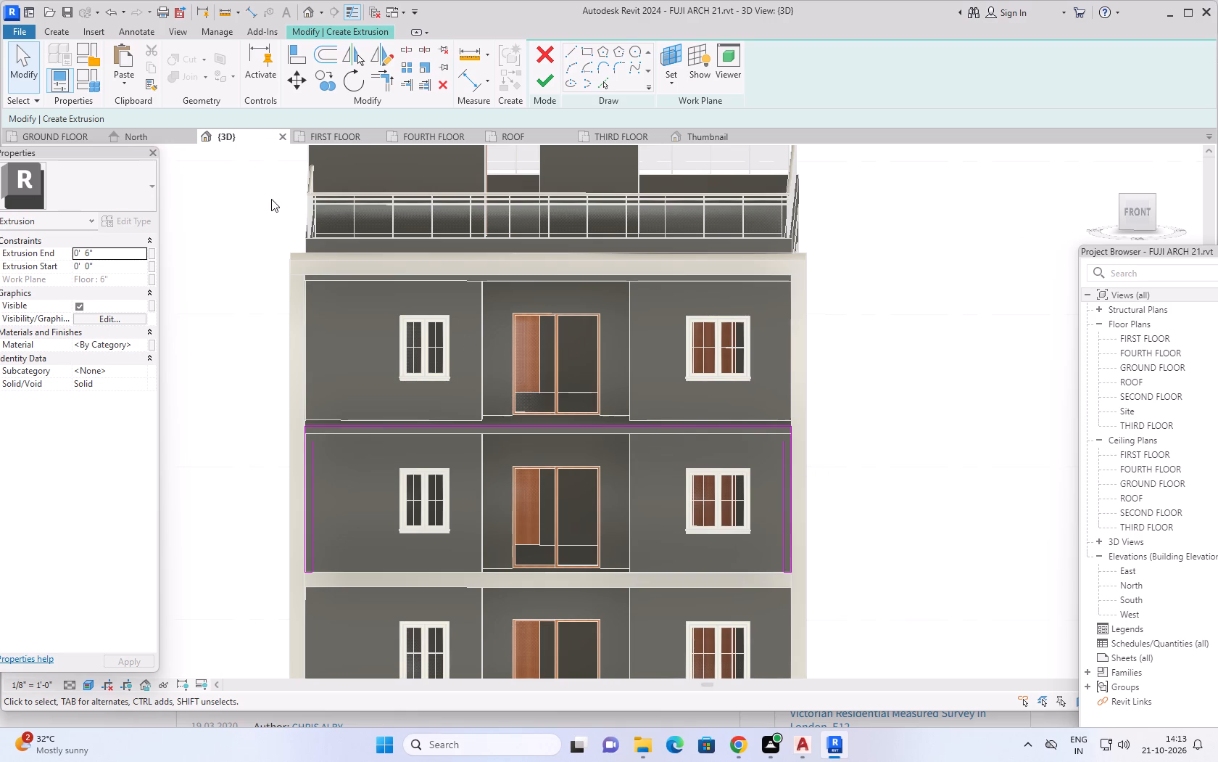
left_click(568, 48)
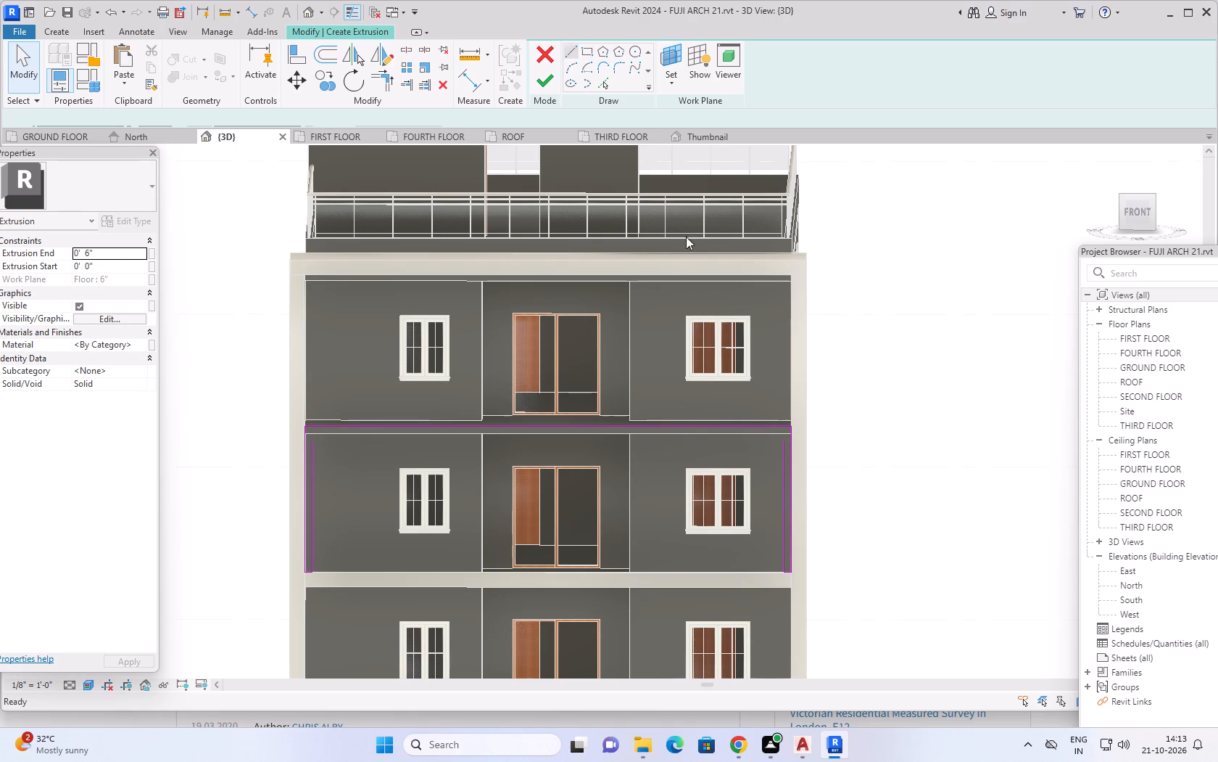
scroll(771, 411, "up", 5)
scroll(807, 466, "up", 10)
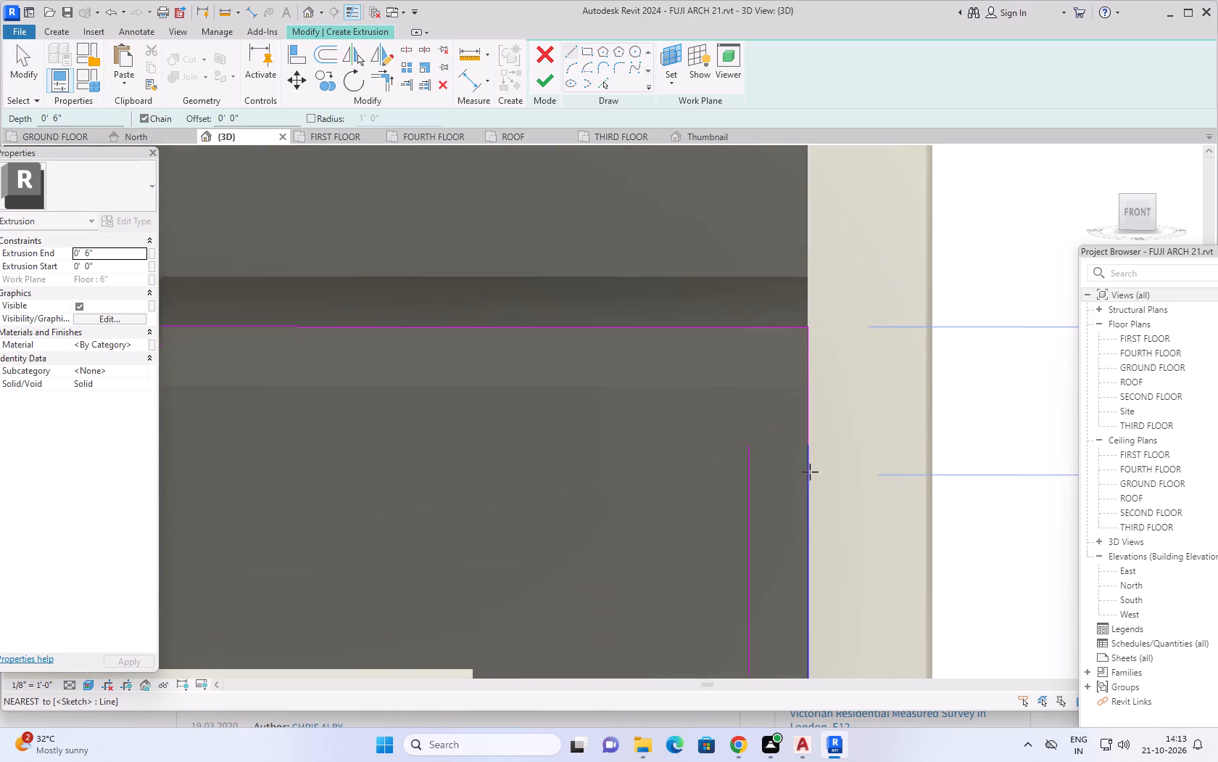
left_click(749, 445)
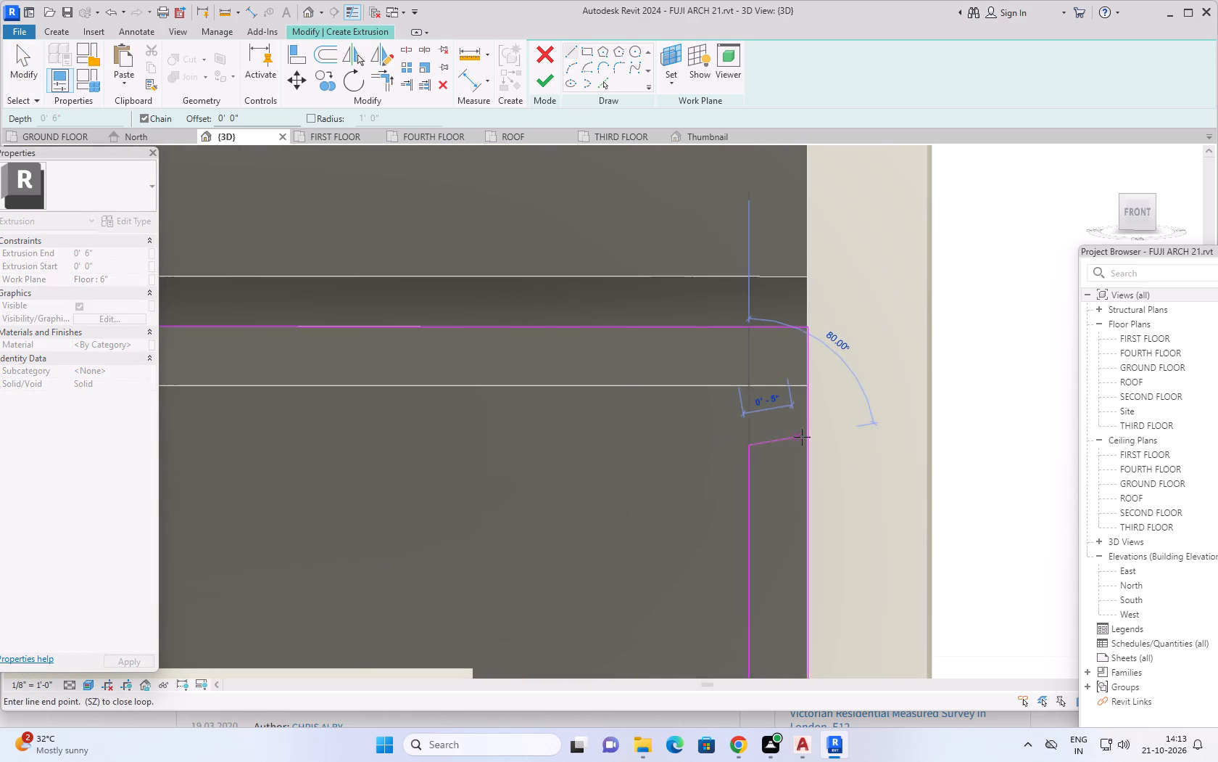
left_click(807, 446)
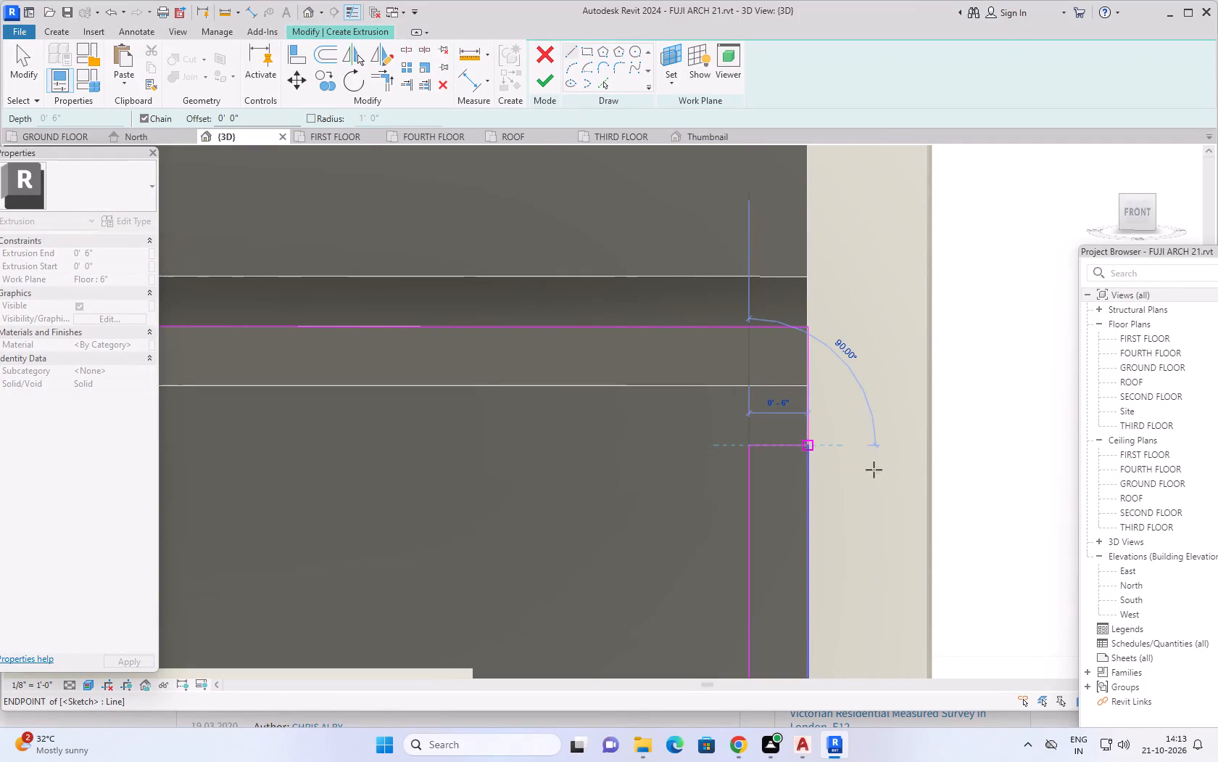
key("Escape")
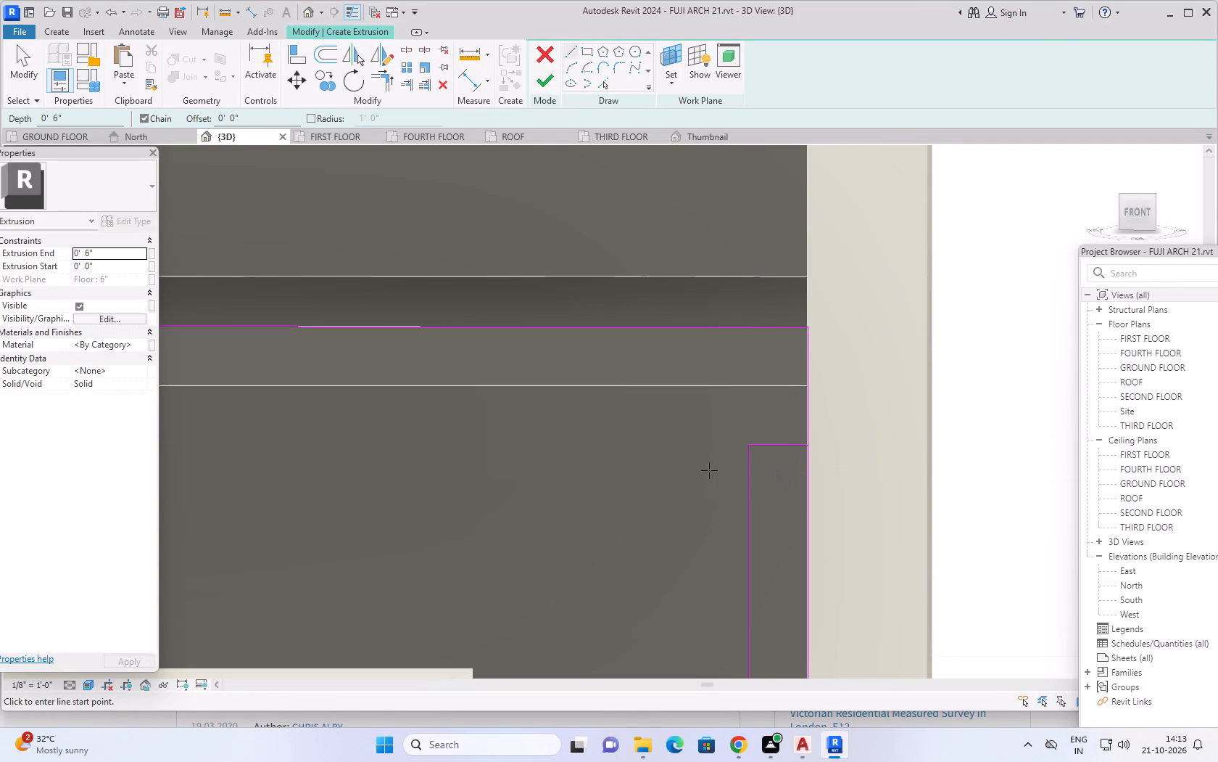
Draw a 6" horizontal line across the top of the left vertical strip, joining its inner and outer edges.
scroll(670, 464, "down", 14)
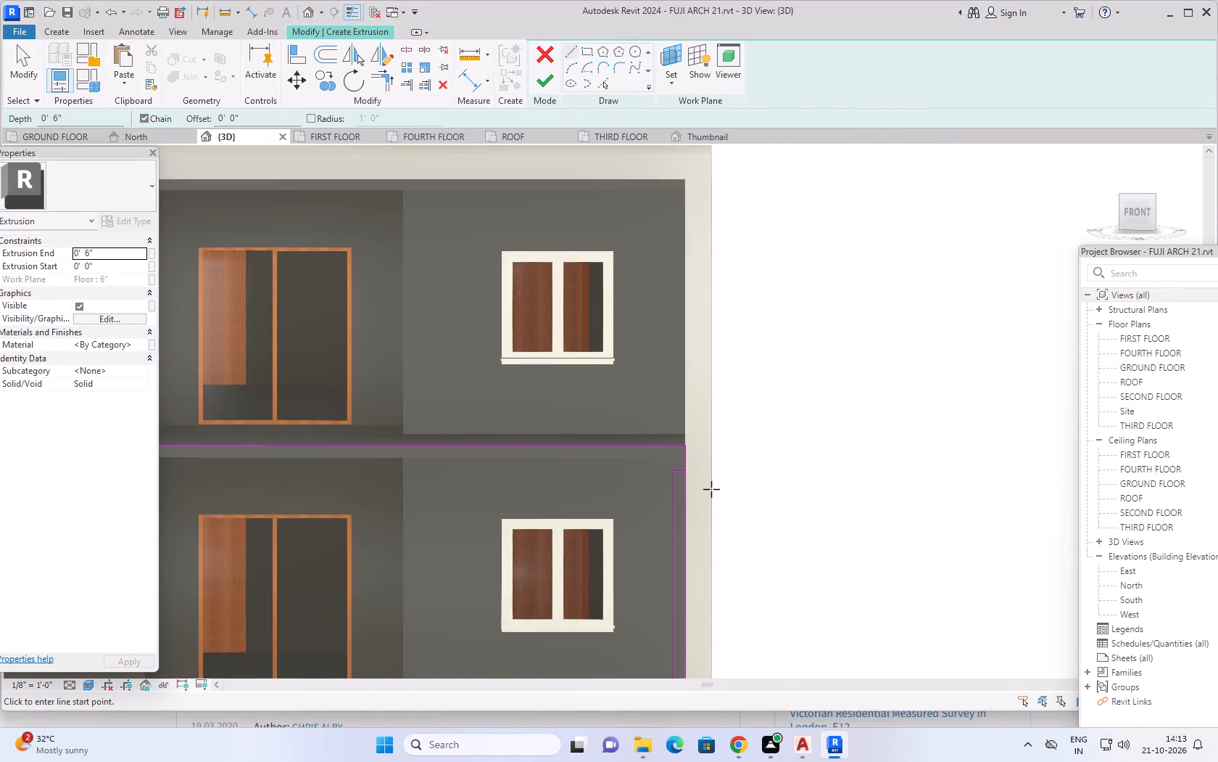
scroll(732, 481, "down", 1)
middle_click_drag(736, 481, 868, 459)
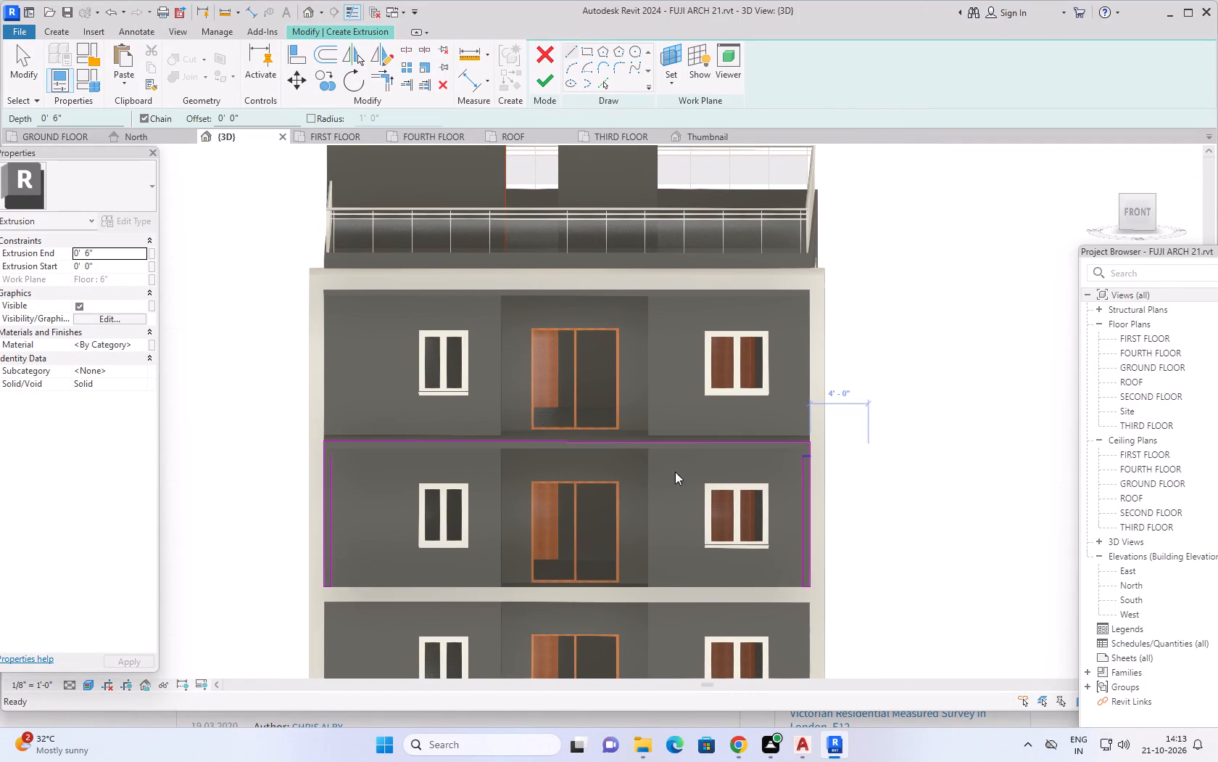
scroll(333, 455, "up", 4)
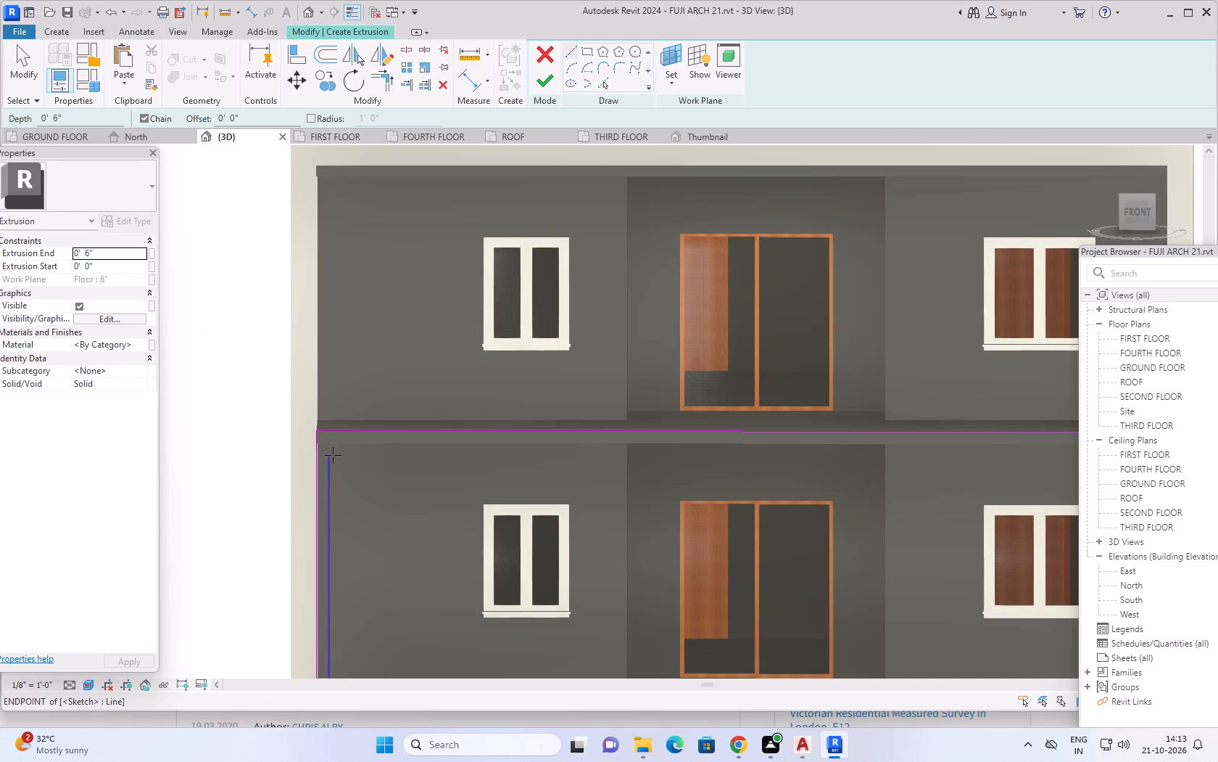
scroll(342, 453, "up", 9)
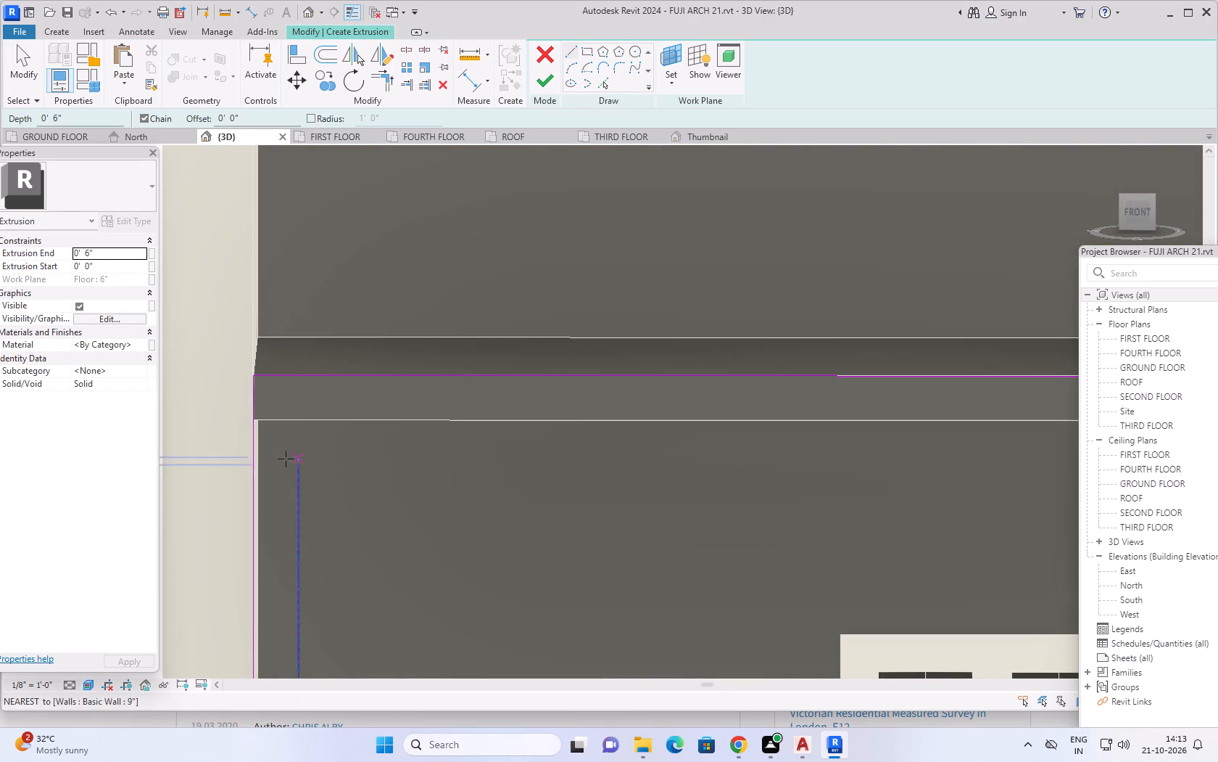
left_click(297, 464)
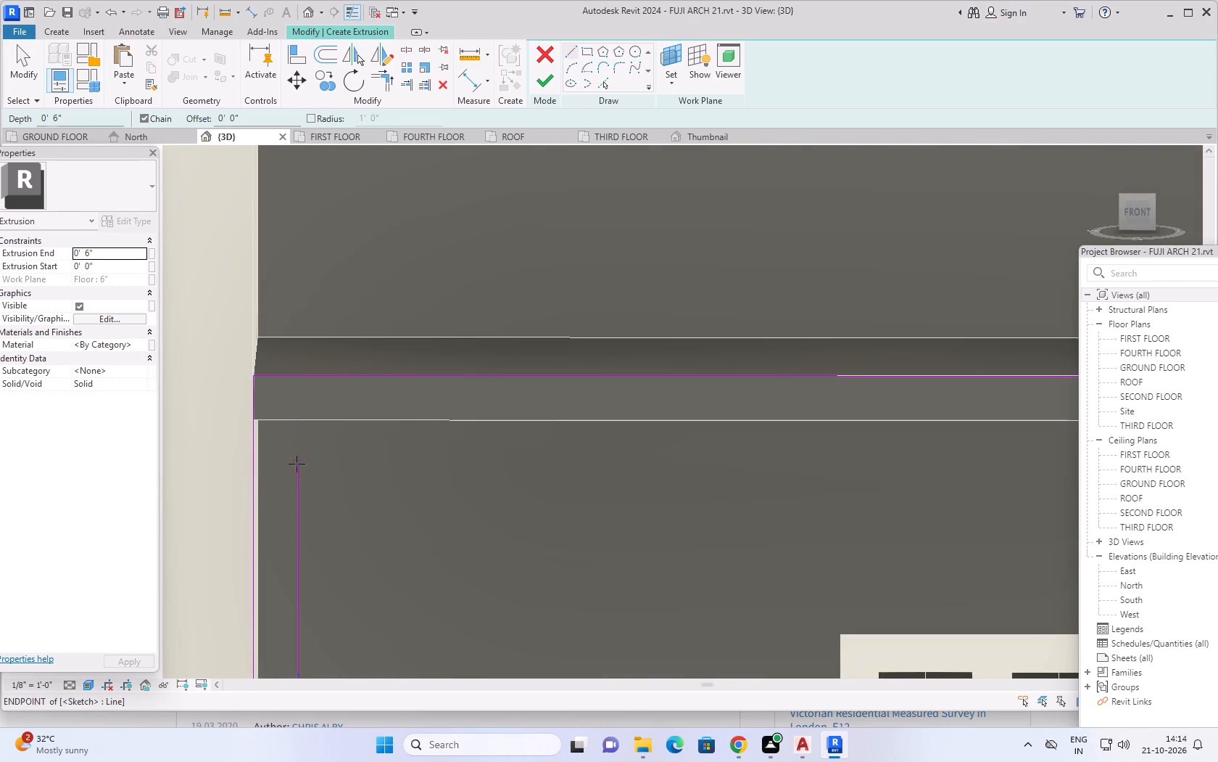
left_click(254, 464)
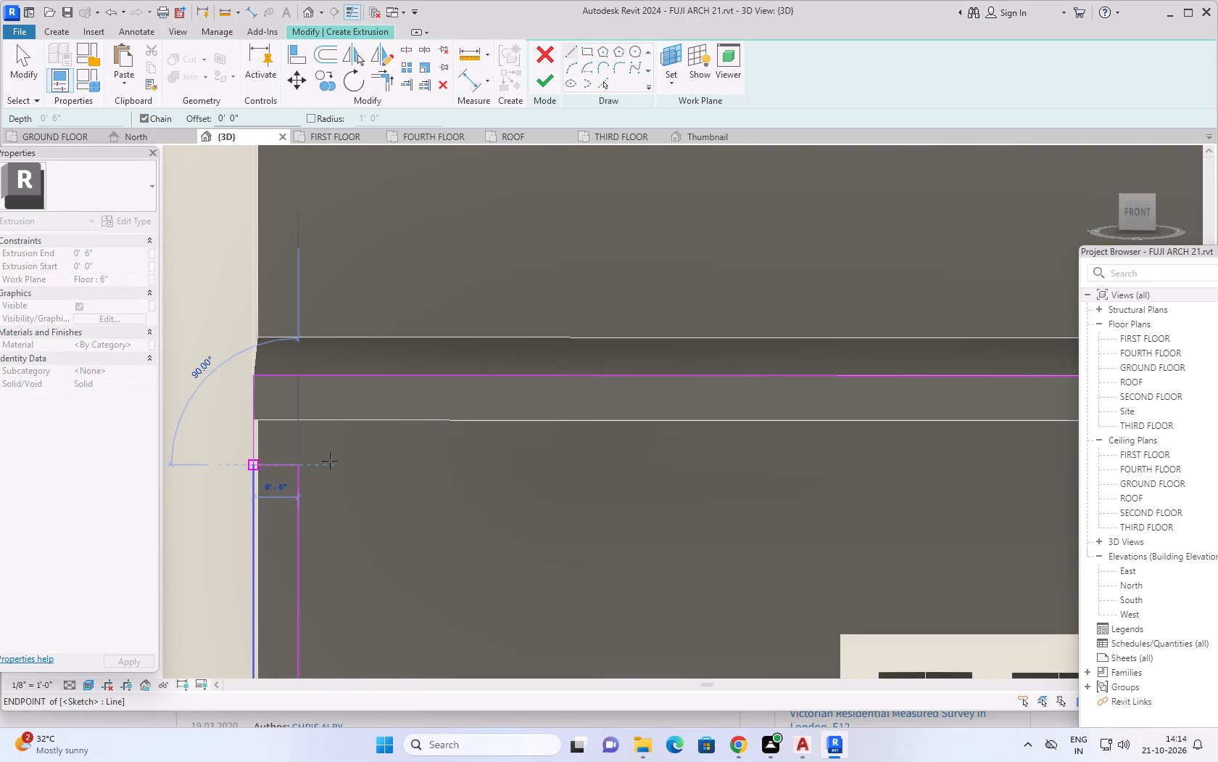
key("Escape")
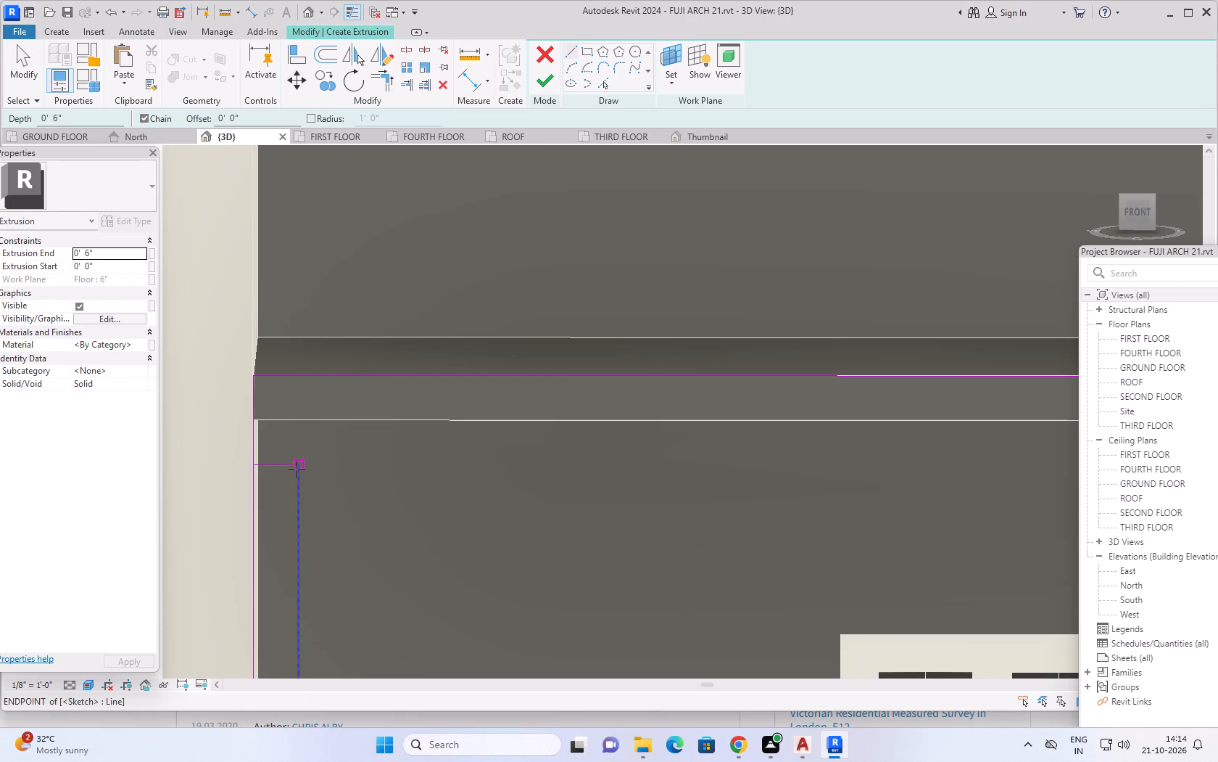
Draw the band's lower edge from the left strip's inner top corner to the right strip's inner top corner.
left_click(297, 469)
scroll(754, 466, "down", 6)
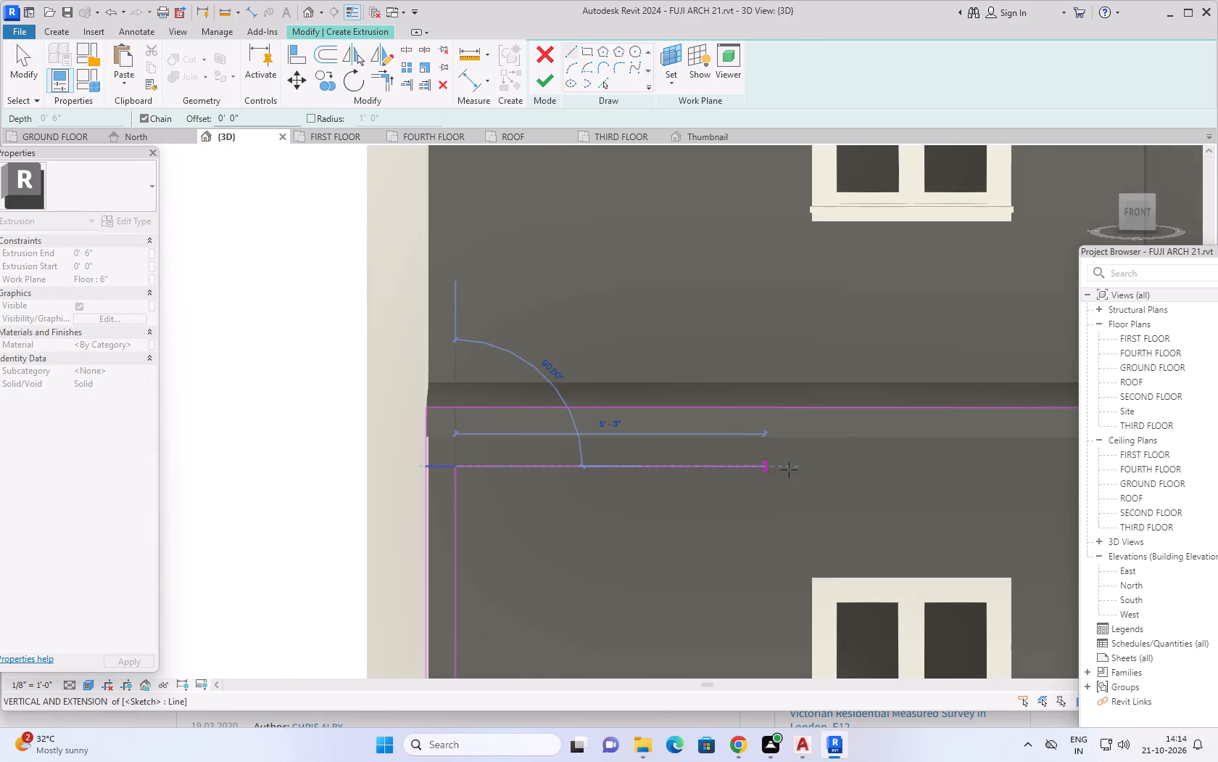
middle_click_drag(816, 469, 348, 475)
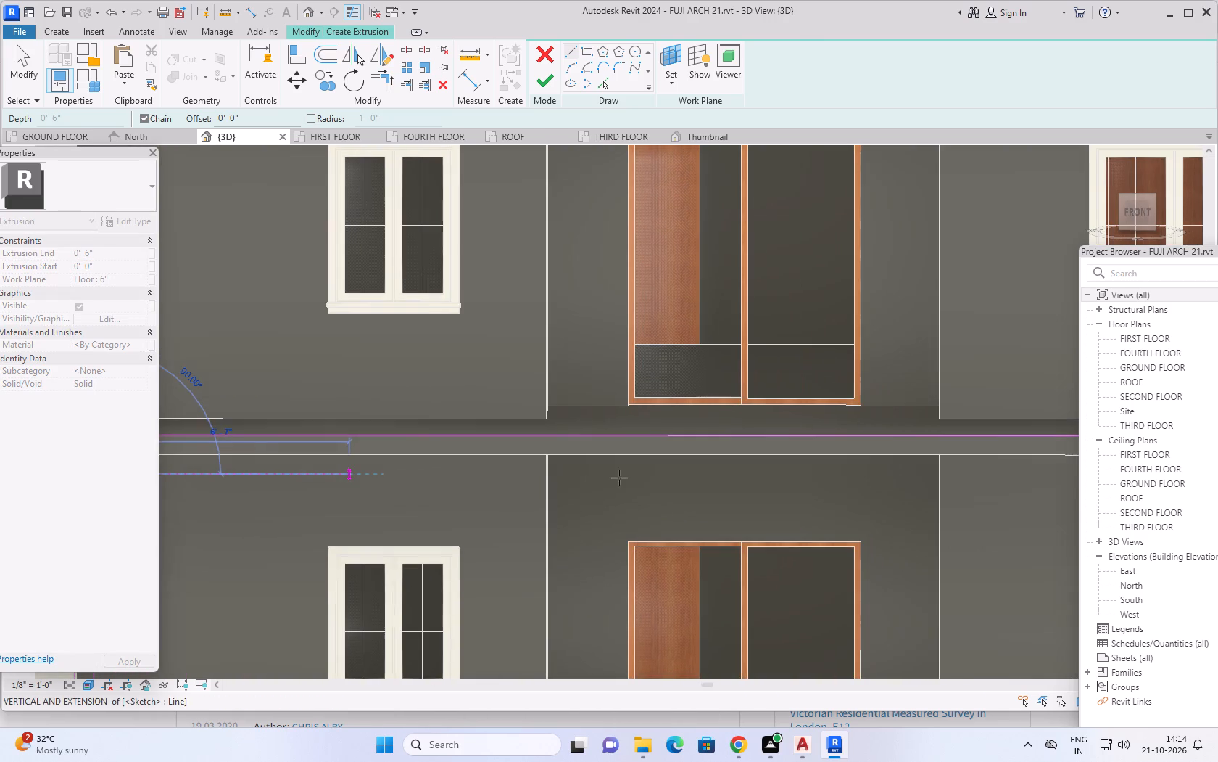
middle_click_drag(793, 485, 312, 491)
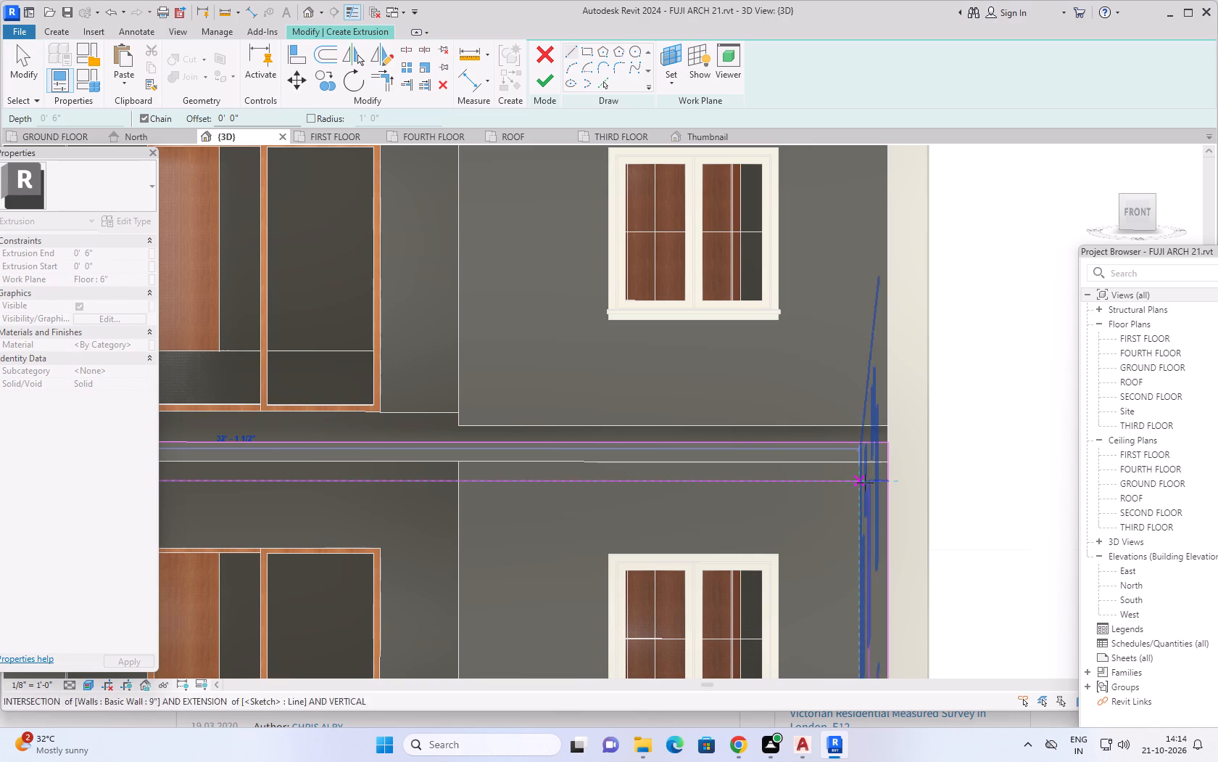
left_click(866, 483)
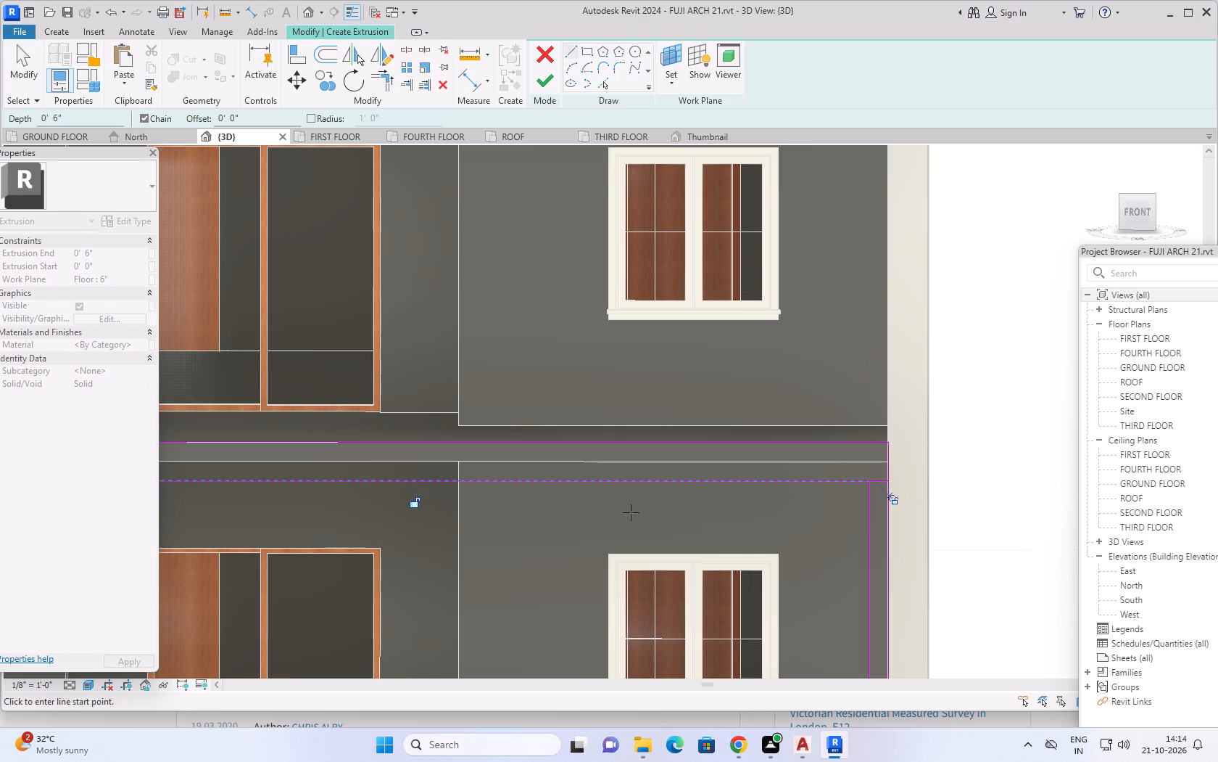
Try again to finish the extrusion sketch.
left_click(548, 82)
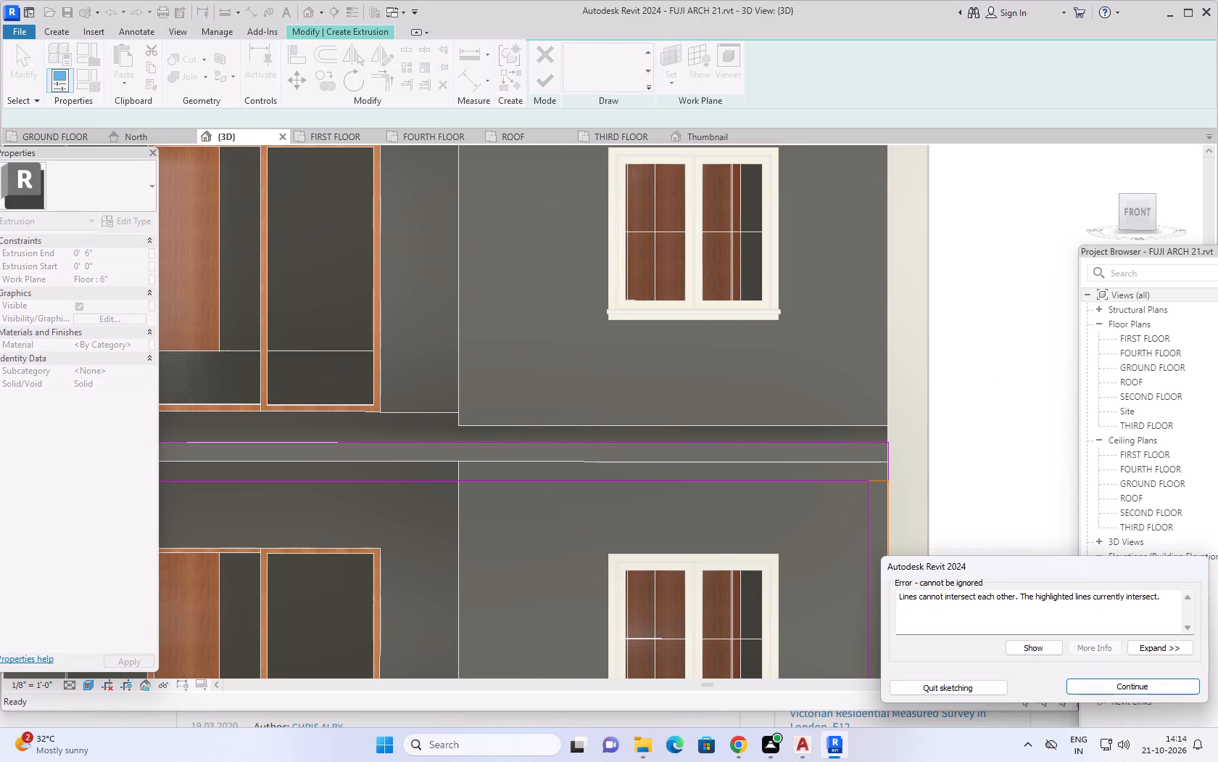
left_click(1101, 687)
Delete the inner and outer vertical edges of the right vertical strip below the band outline.
scroll(850, 578, "down", 3)
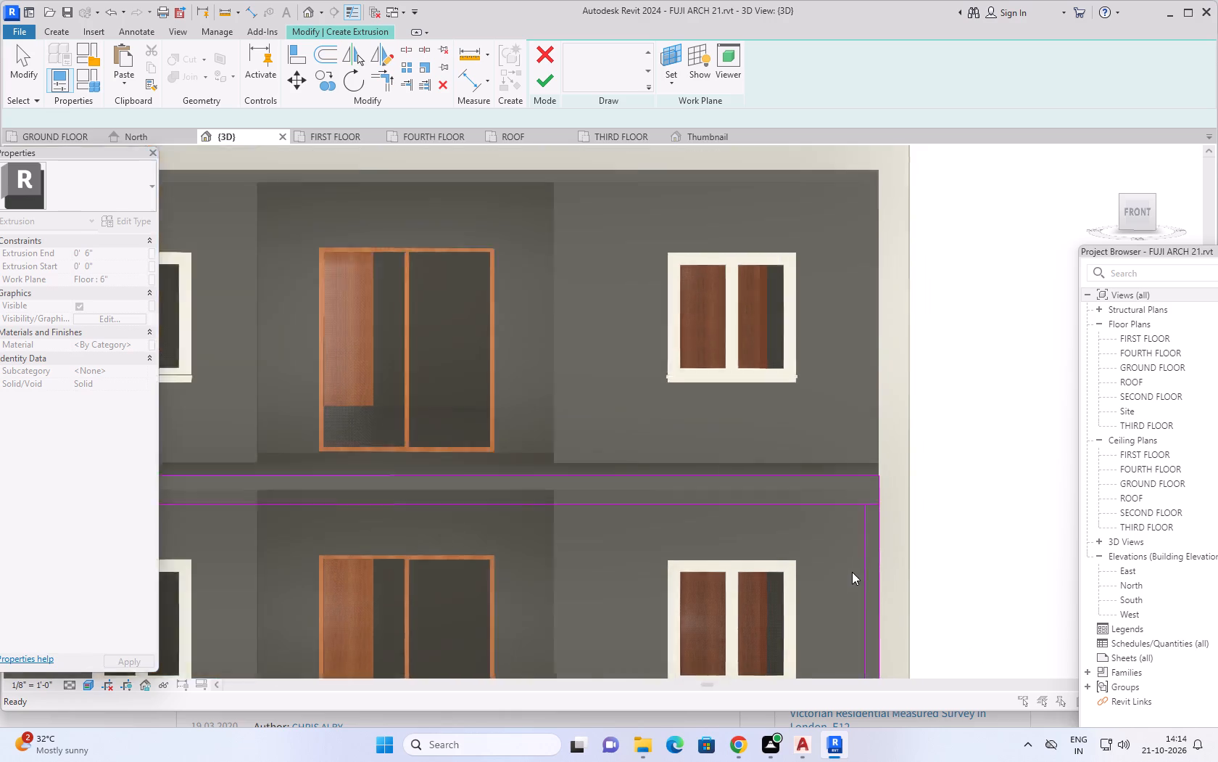
scroll(871, 561, "down", 5)
middle_click_drag(909, 553, 797, 479)
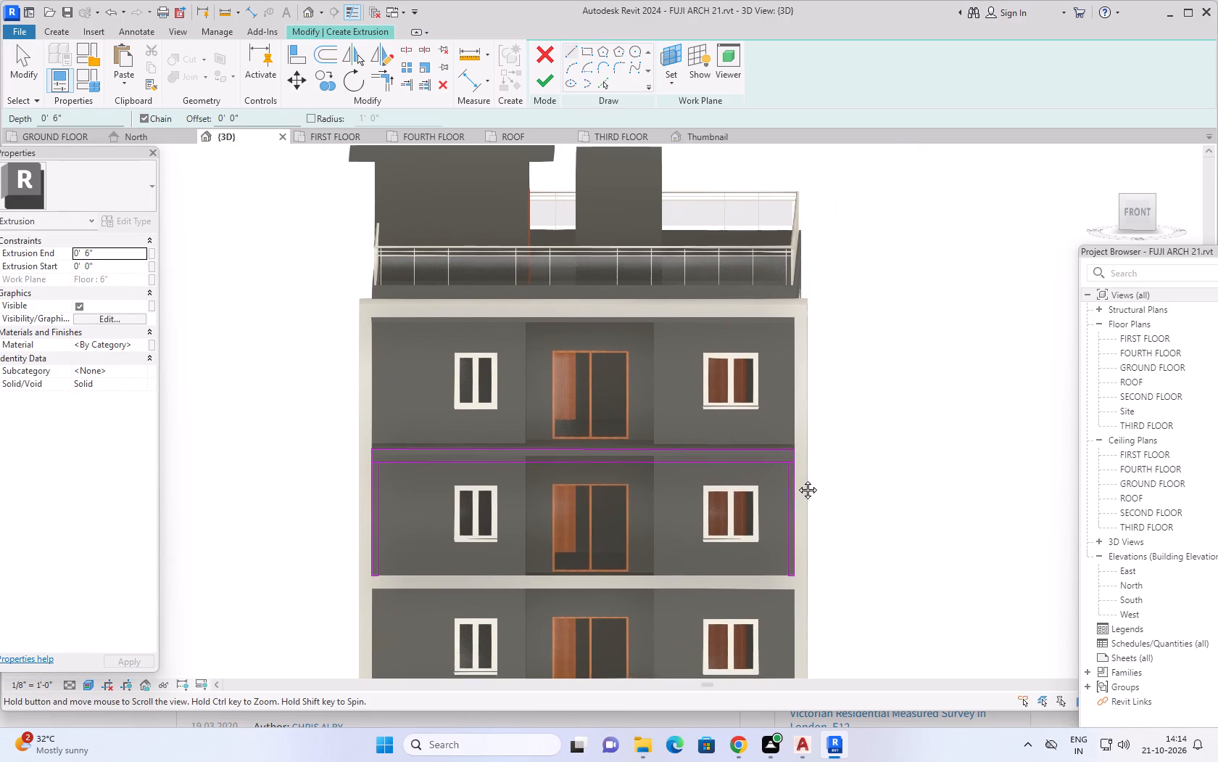
middle_click_drag(797, 479, 779, 483)
scroll(774, 483, "up", 1)
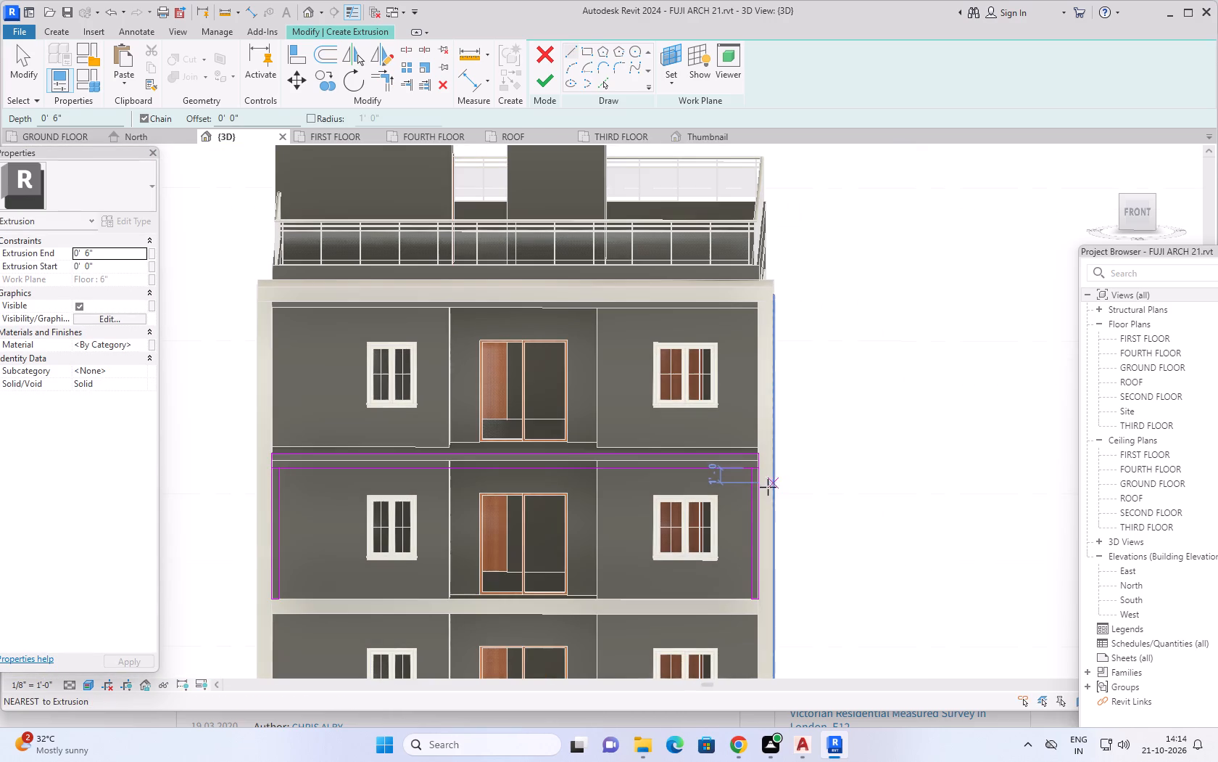
key("Escape")
key("Escape")
key("Escape")
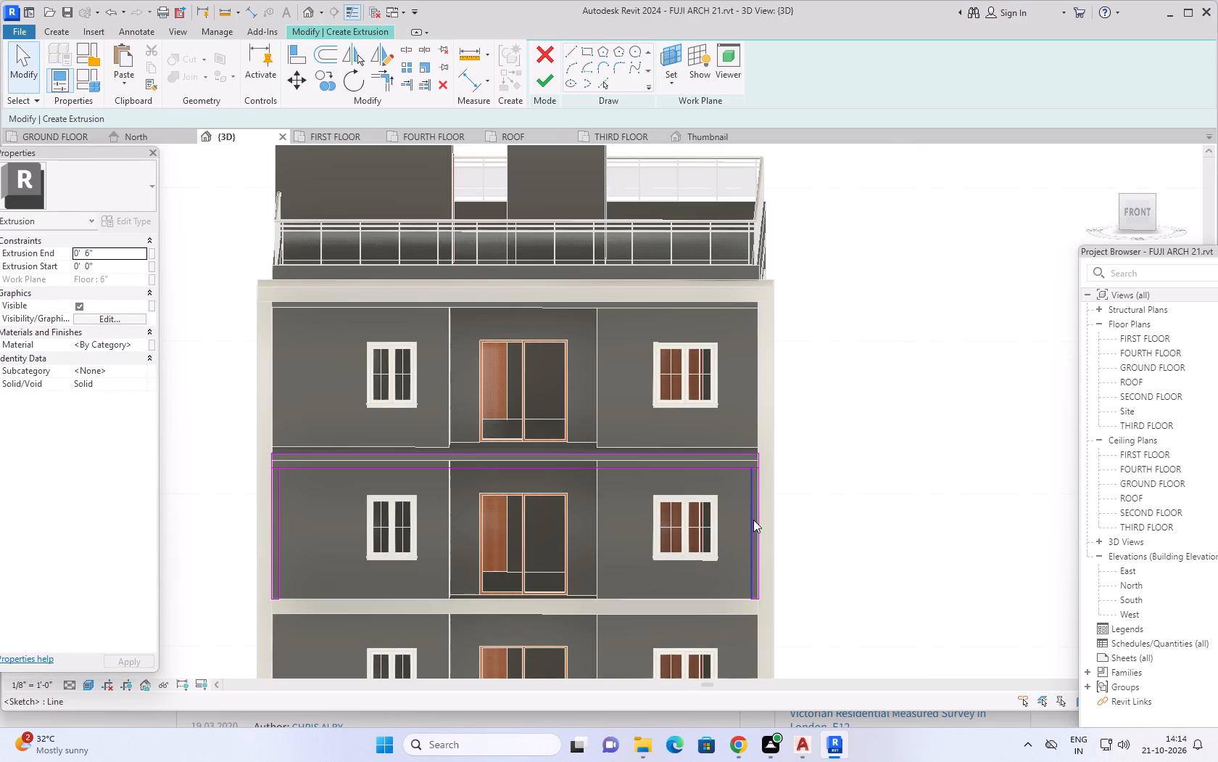
left_click(753, 520)
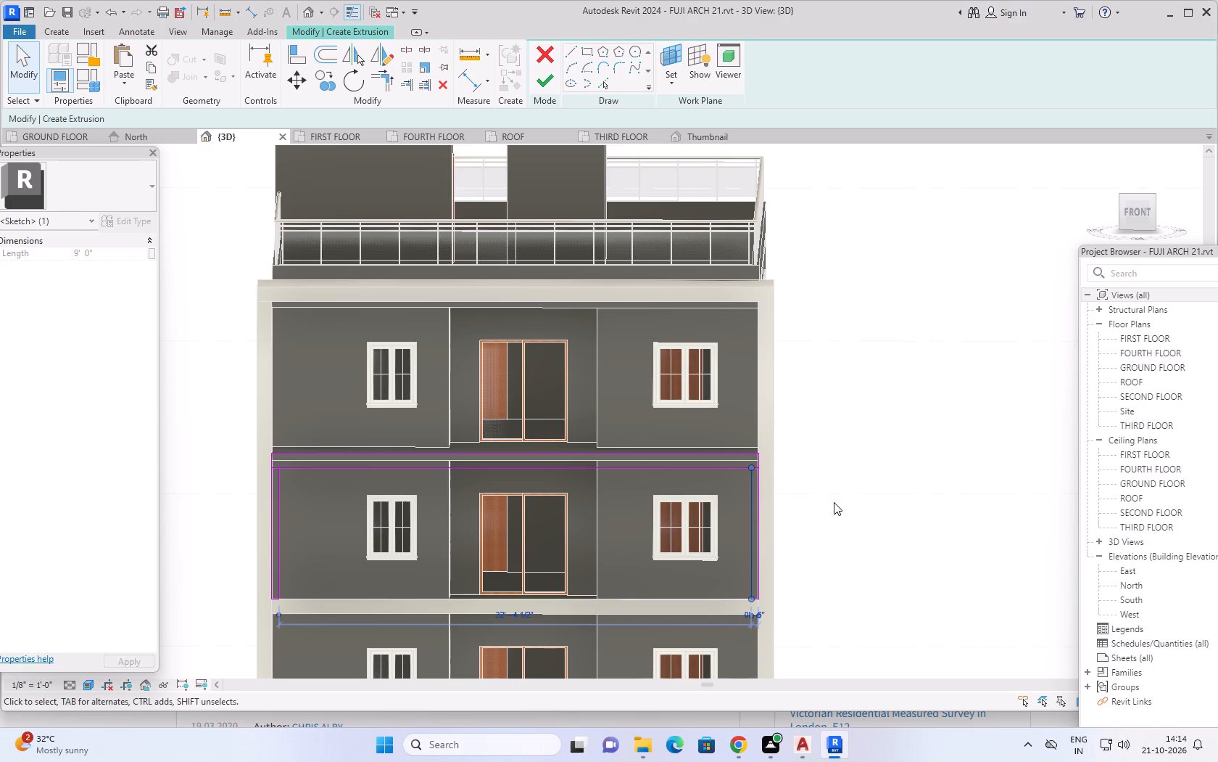
key("Delete")
scroll(758, 514, "up", 4)
left_click(757, 507)
key("Delete")
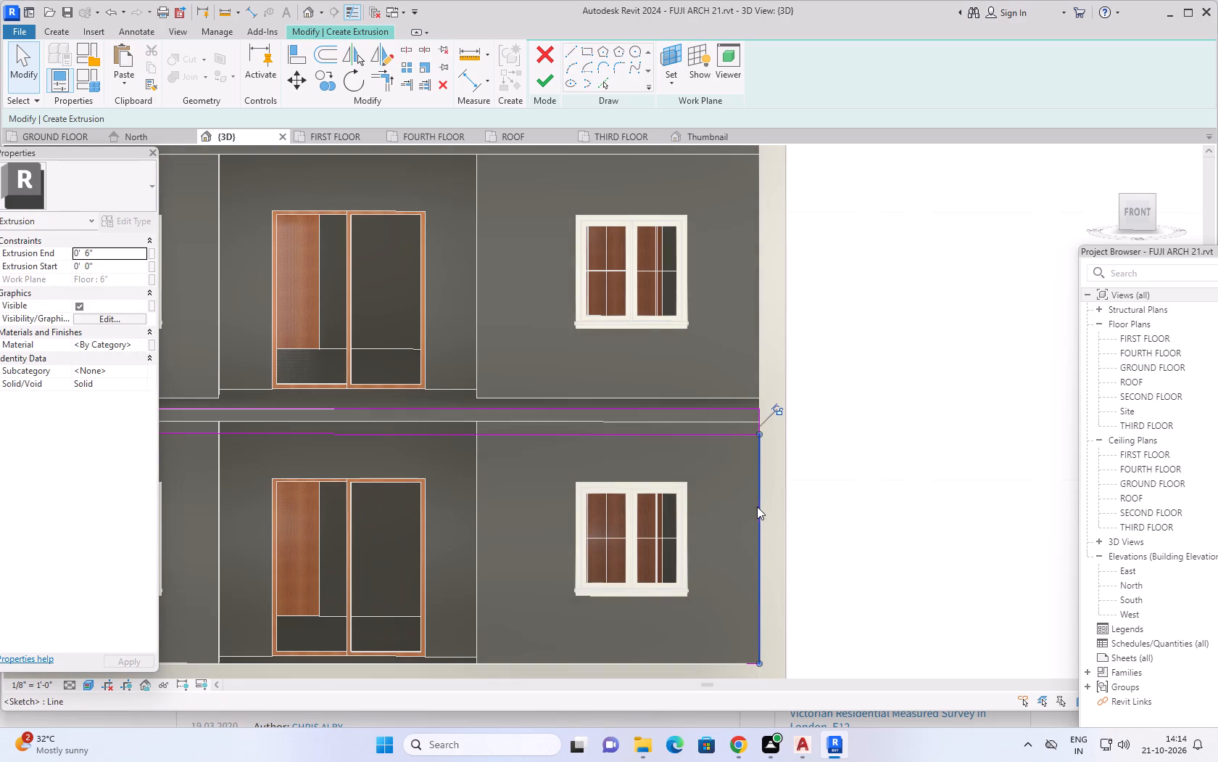
Delete the outer and inner vertical edges of the left strip below the band outline.
scroll(747, 506, "down", 4)
scroll(689, 525, "down", 3)
scroll(472, 546, "down", 2)
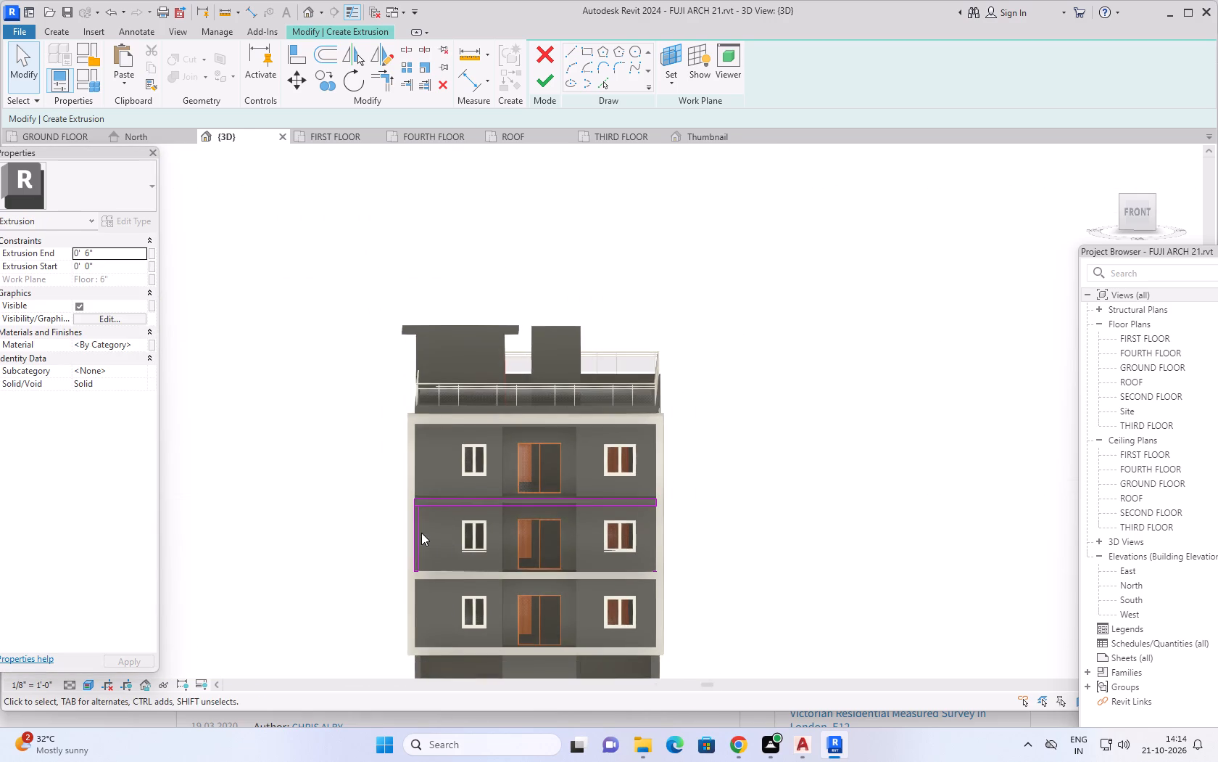
scroll(416, 530, "up", 7)
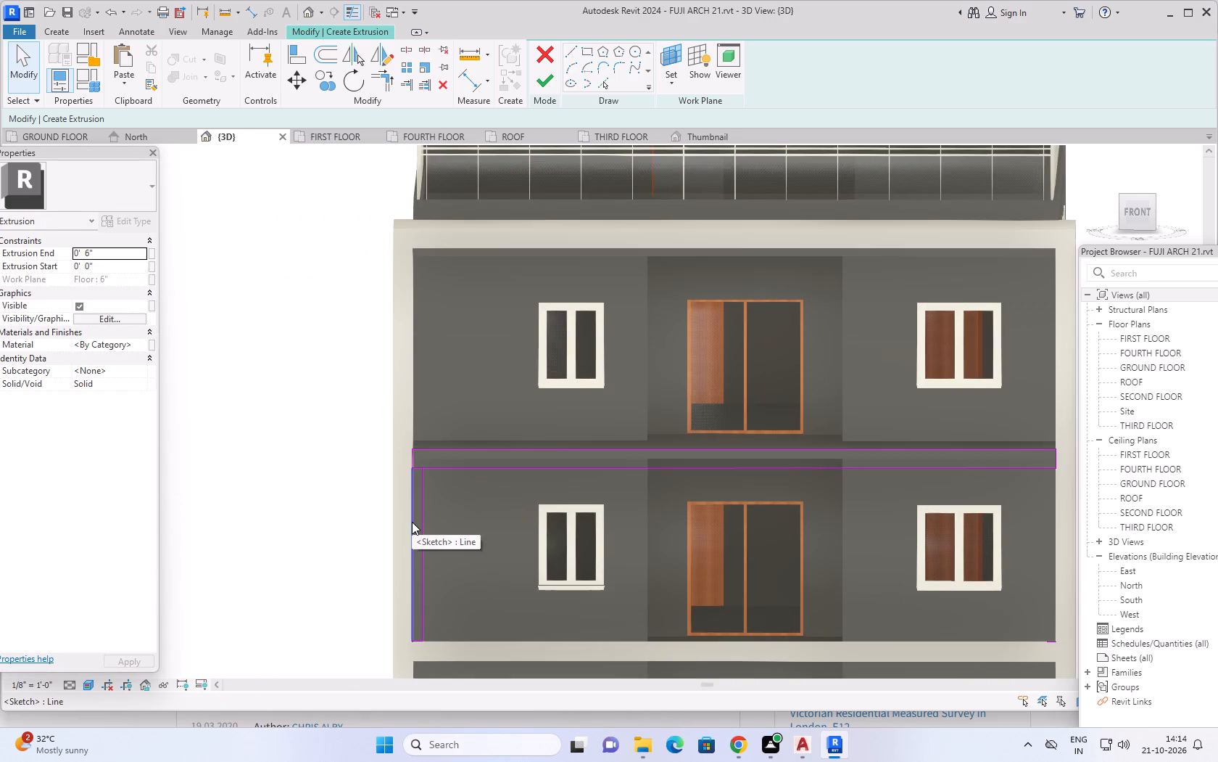
left_click(412, 522)
key("Delete")
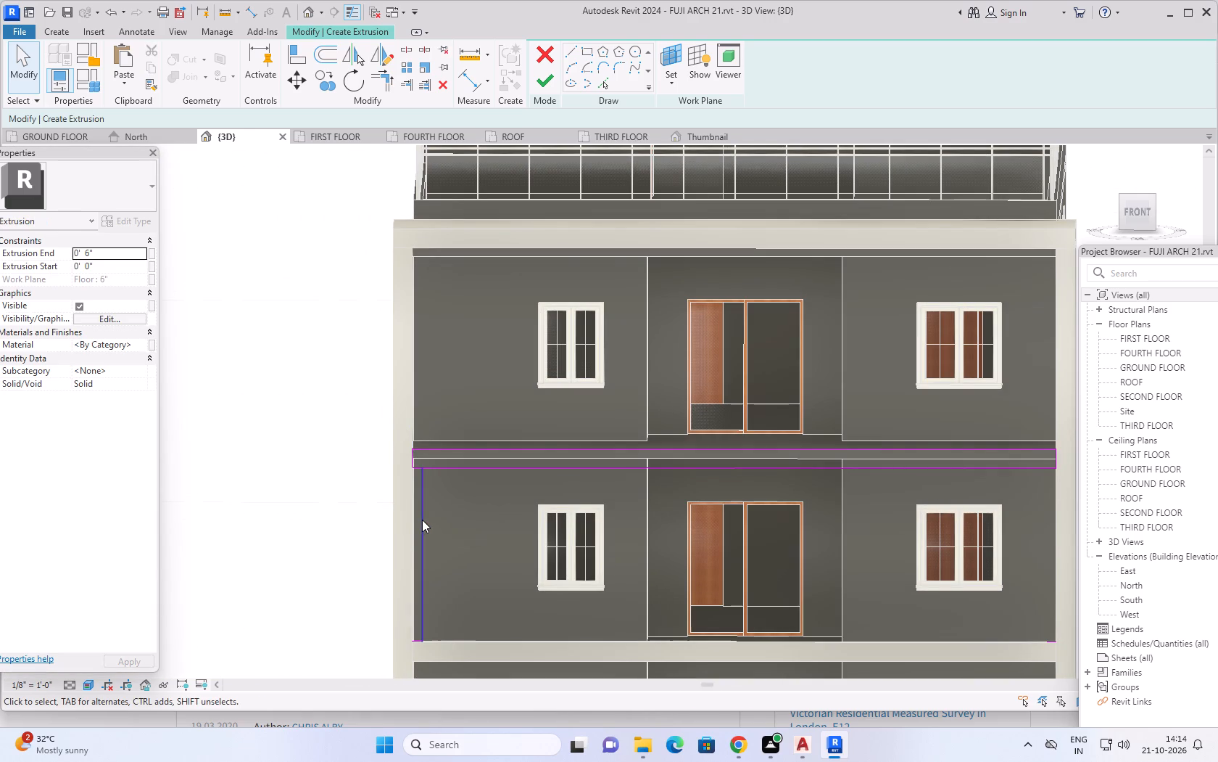
left_click(422, 520)
key("Delete")
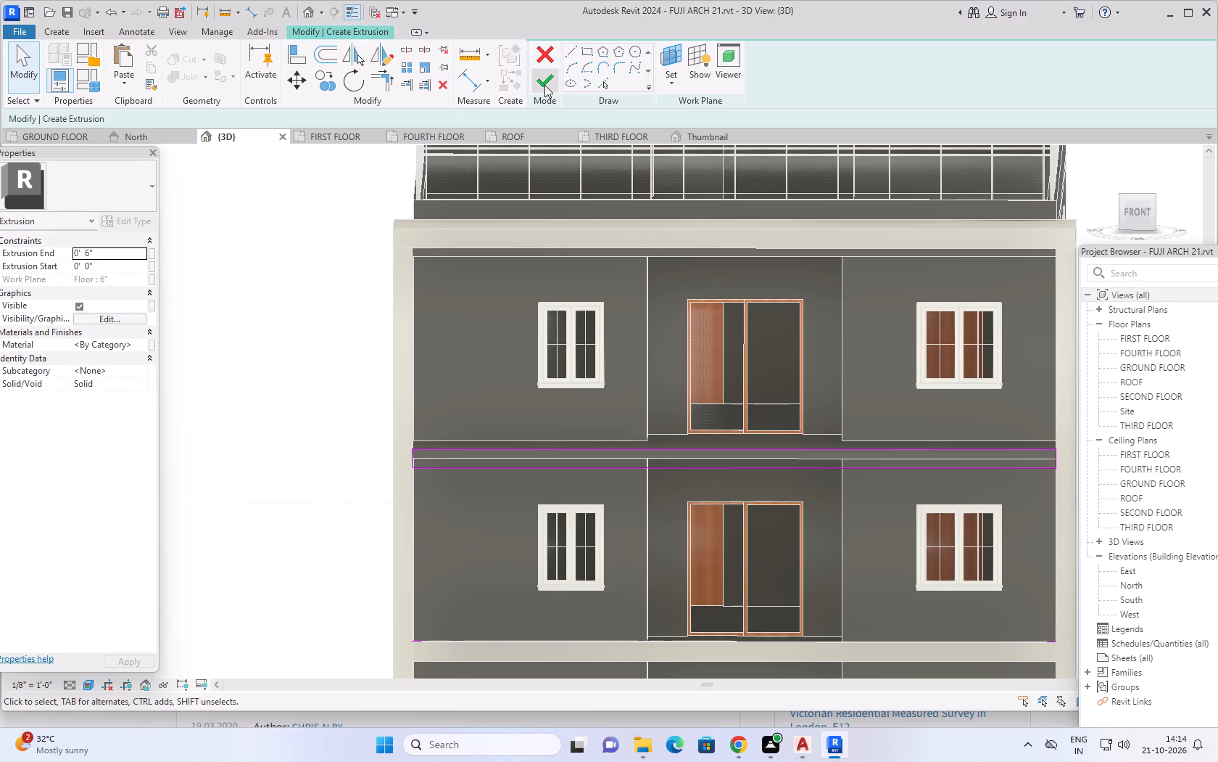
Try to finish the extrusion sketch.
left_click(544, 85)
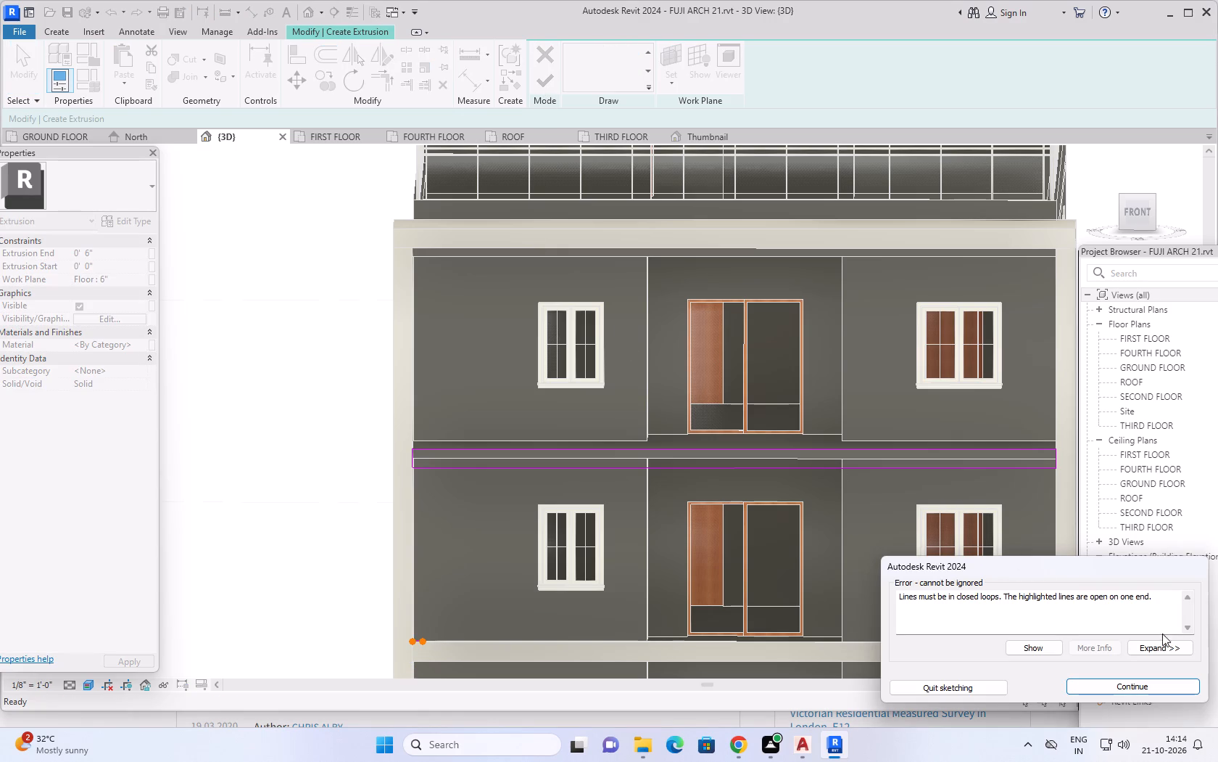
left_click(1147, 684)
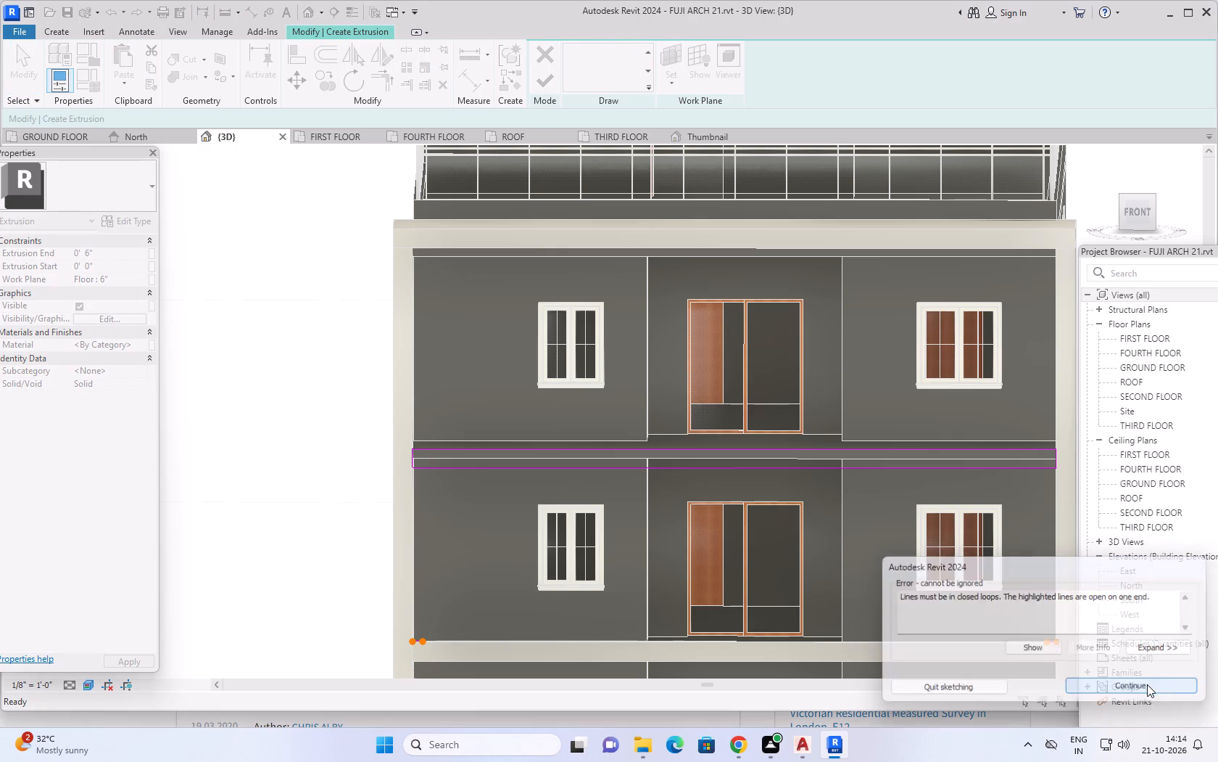
Delete the leftover short horizontal lines at the bottoms of the former left and right strips.
left_click(415, 642)
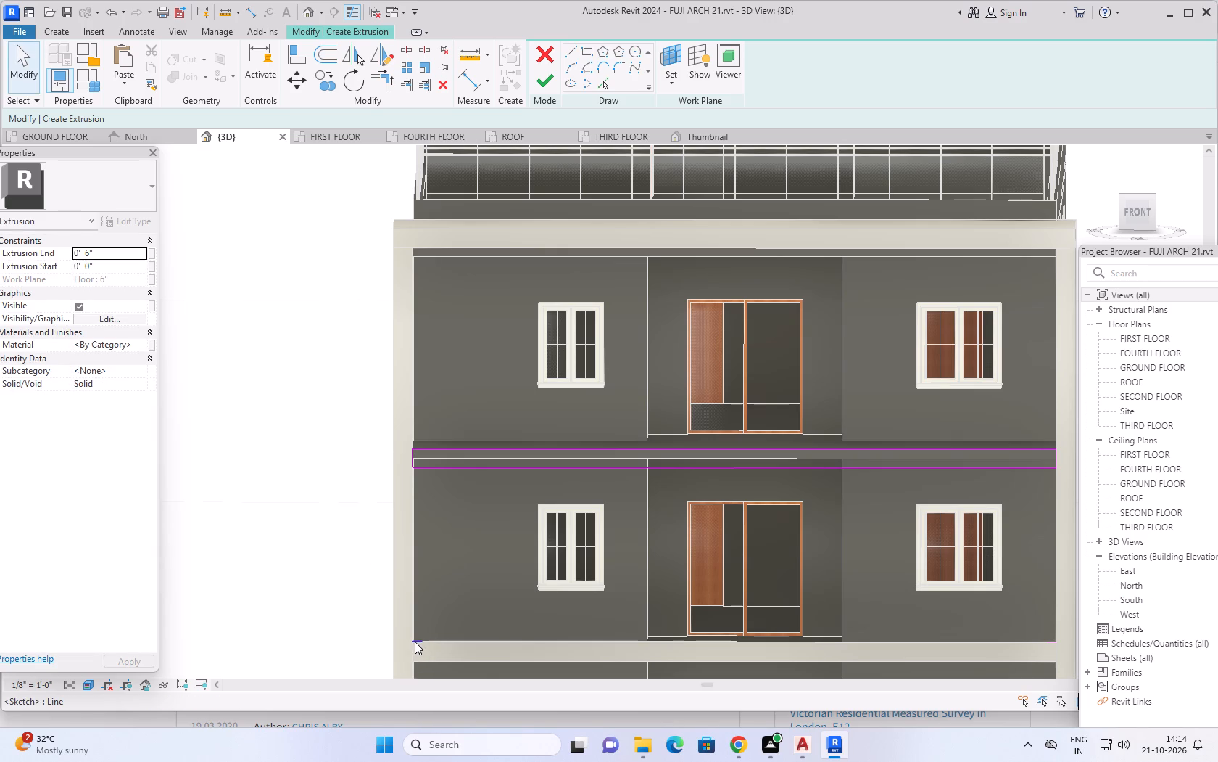
key("Delete")
scroll(491, 616, "down", 4)
scroll(584, 607, "down", 1)
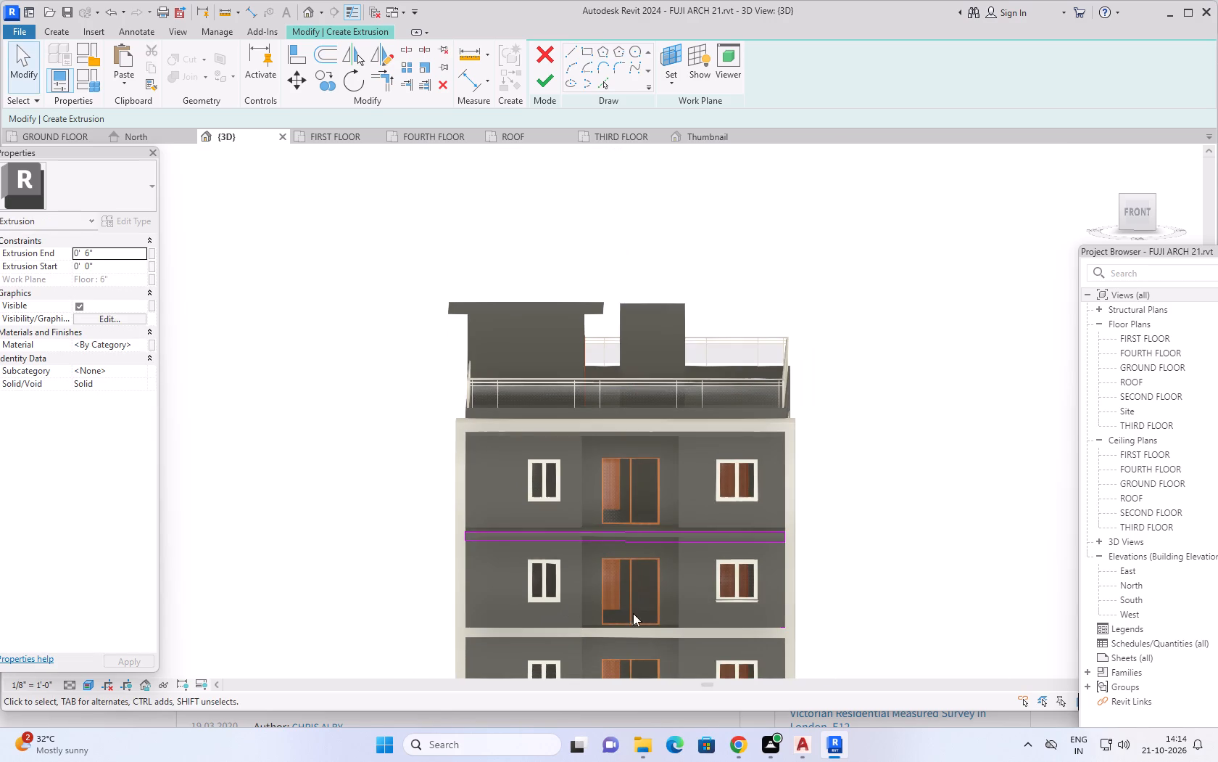
scroll(758, 620, "up", 5)
scroll(811, 641, "down", 2)
scroll(815, 640, "up", 9)
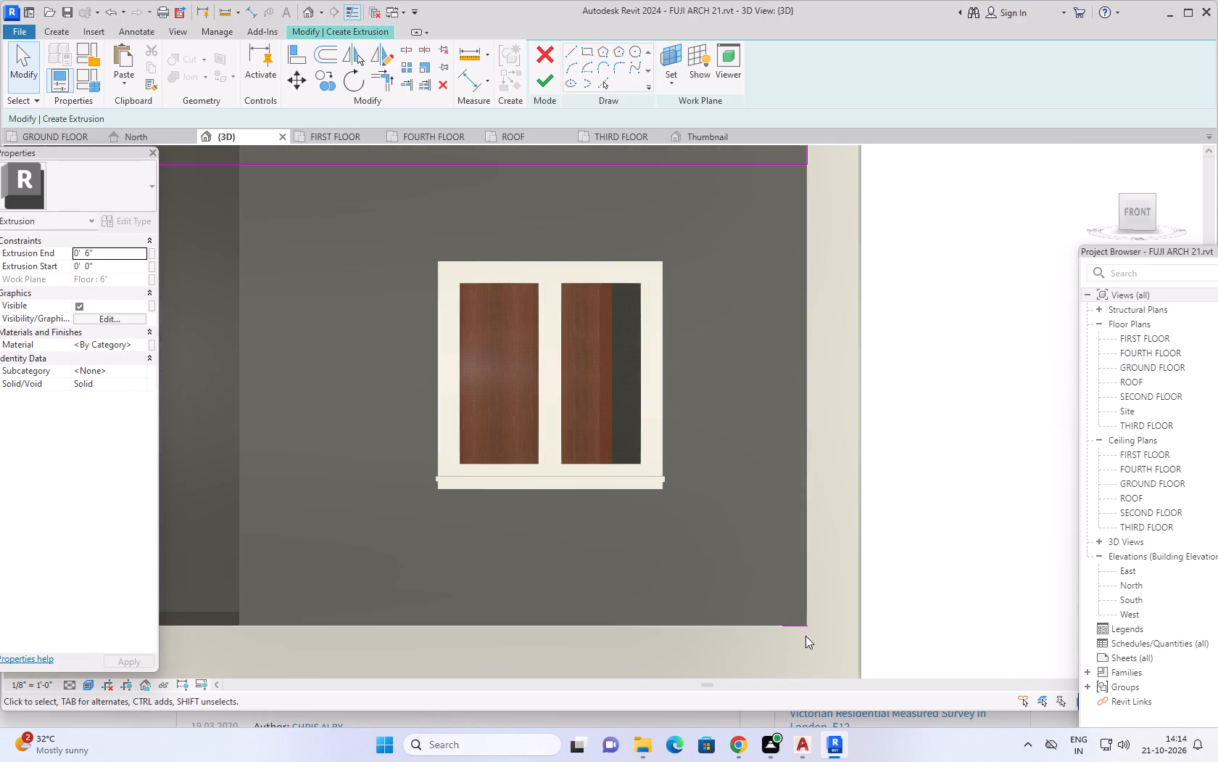
left_click(798, 626)
key("Delete")
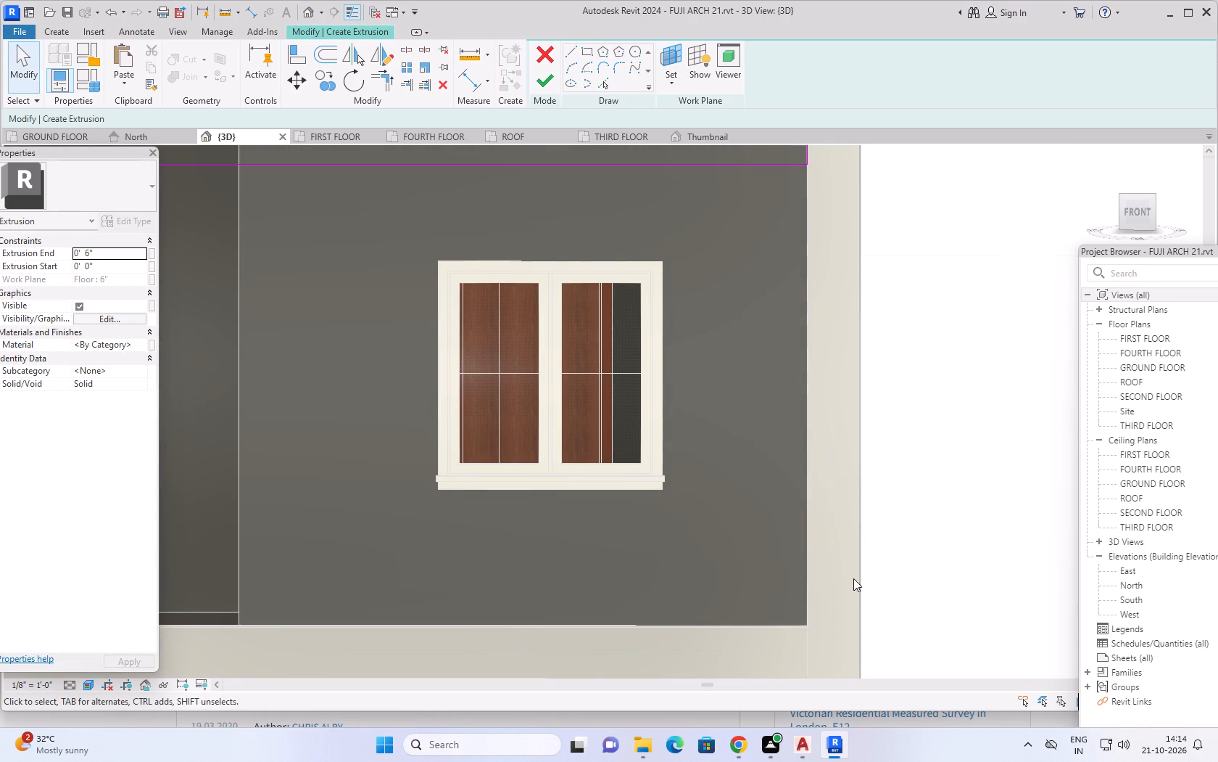
Finish the band sketch as a 6" deep solid extrusion across the upper intermediate slab and deselect it.
scroll(853, 578, "down", 7)
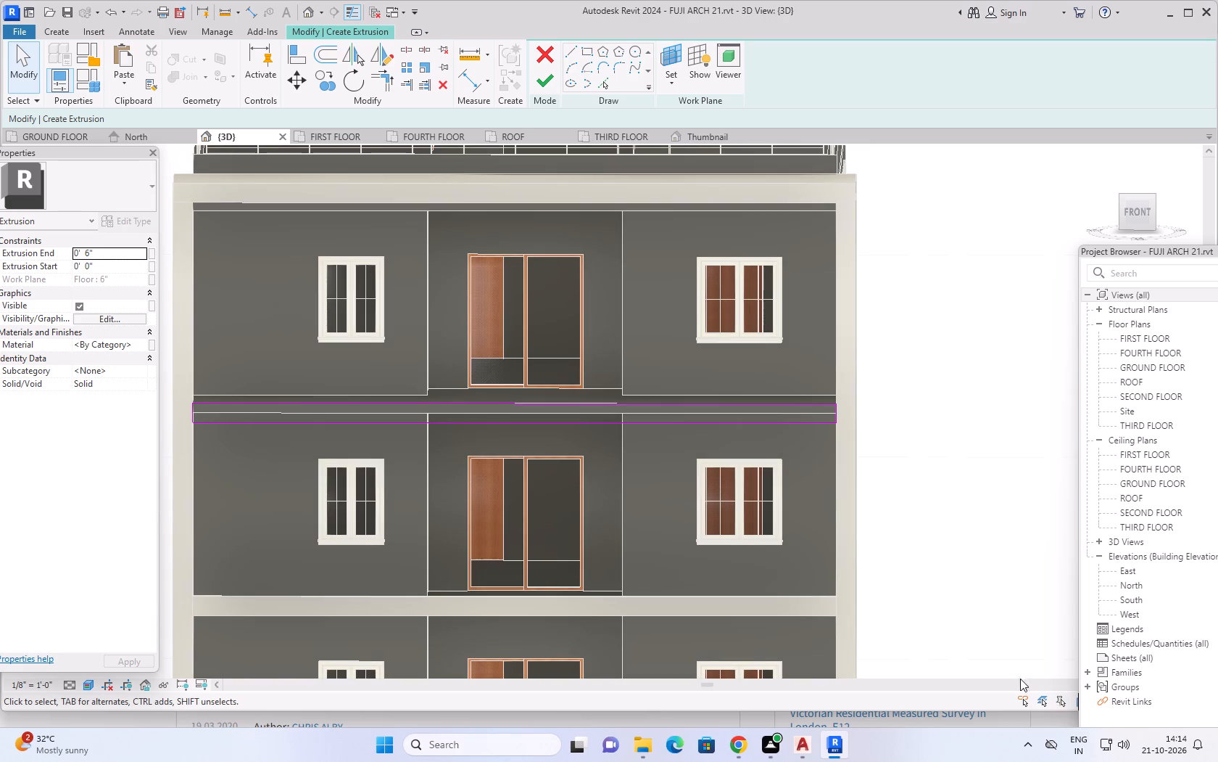
left_click(540, 85)
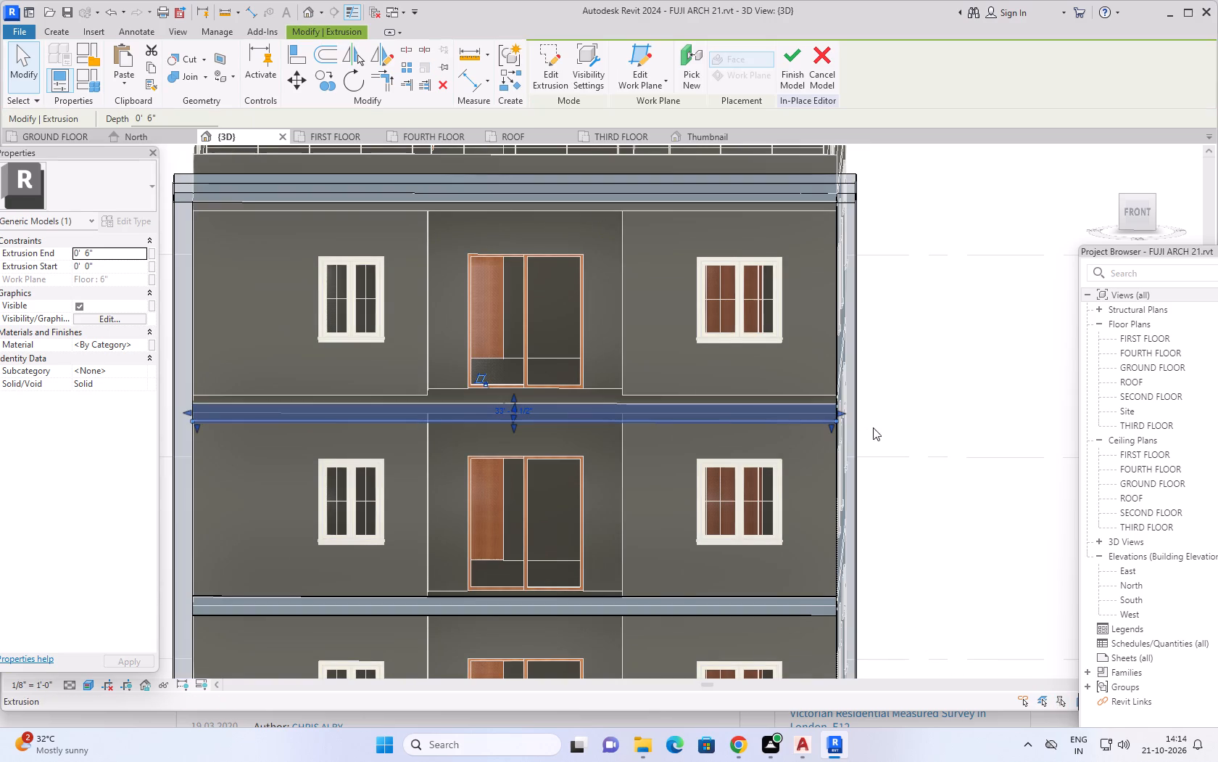
left_click(900, 410)
Examine the front frame and the intermediate slab bands from the front, below and both sides of the building.
scroll(906, 411, "down", 3)
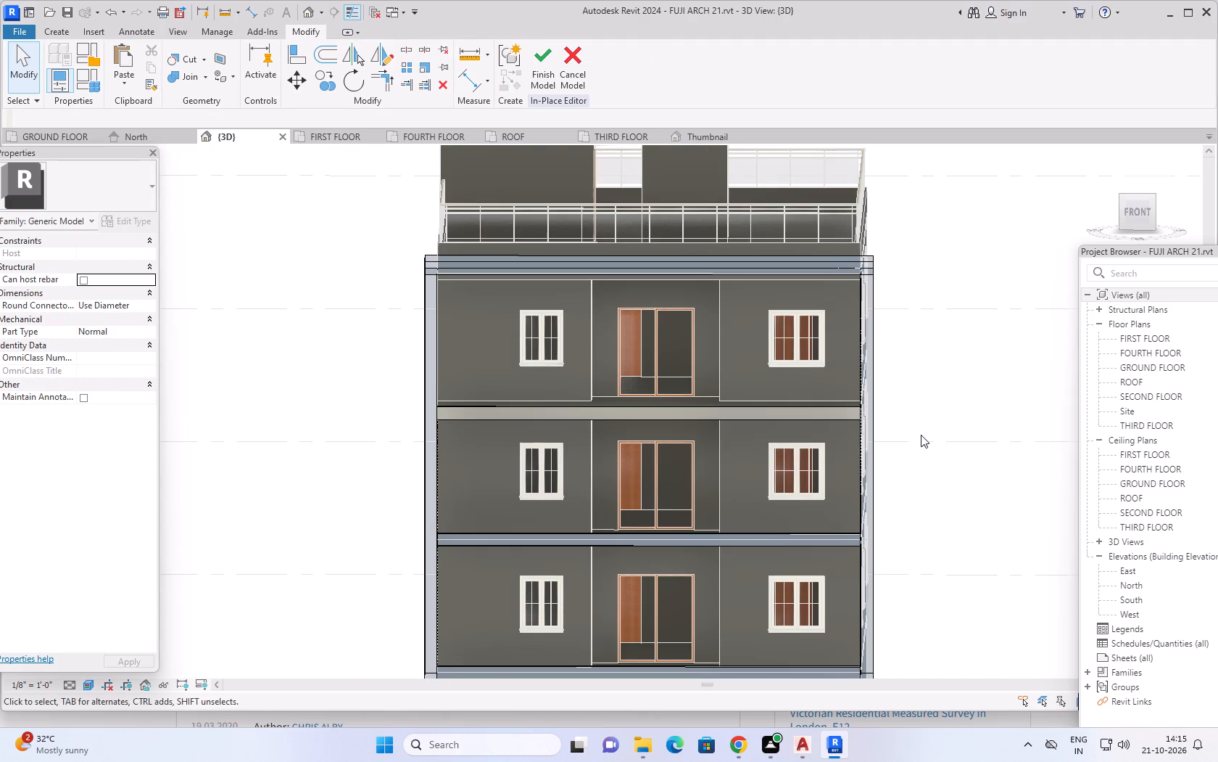
middle_click_drag(934, 446, 929, 351, "shift")
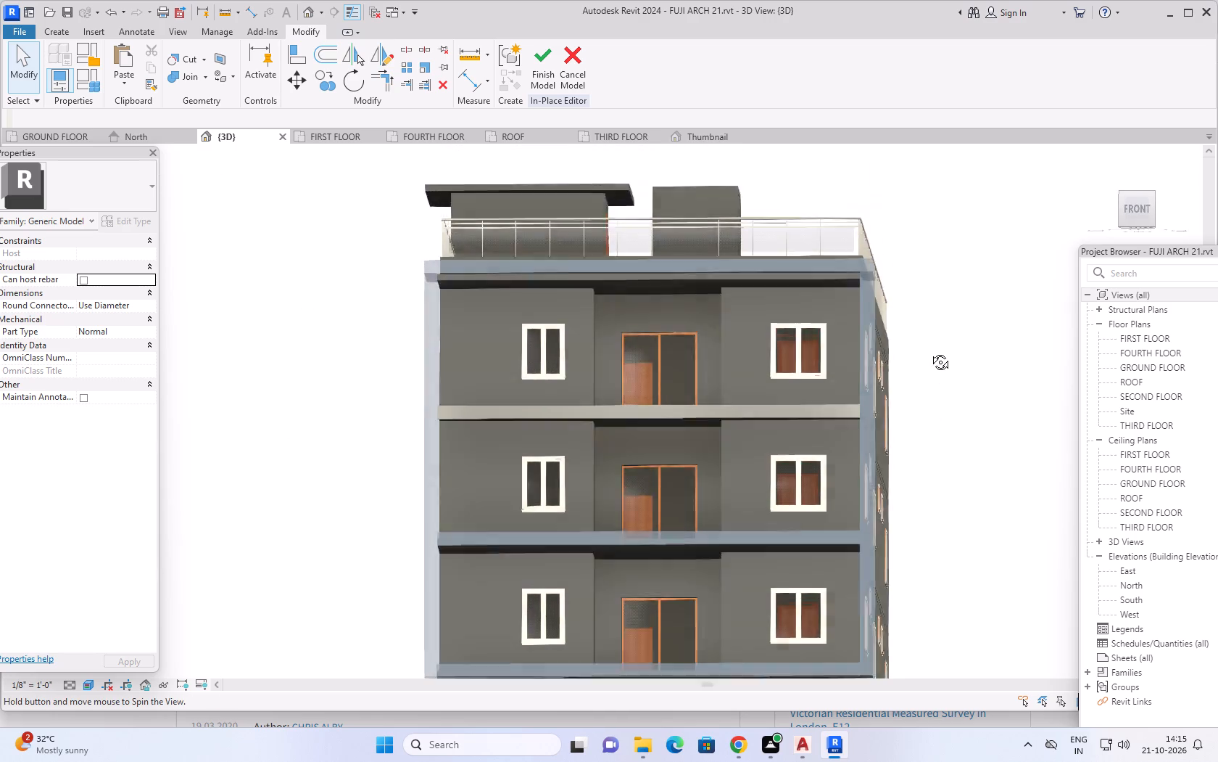
middle_click_drag(929, 351, 960, 455, "shift")
middle_click_drag(959, 458, 939, 443)
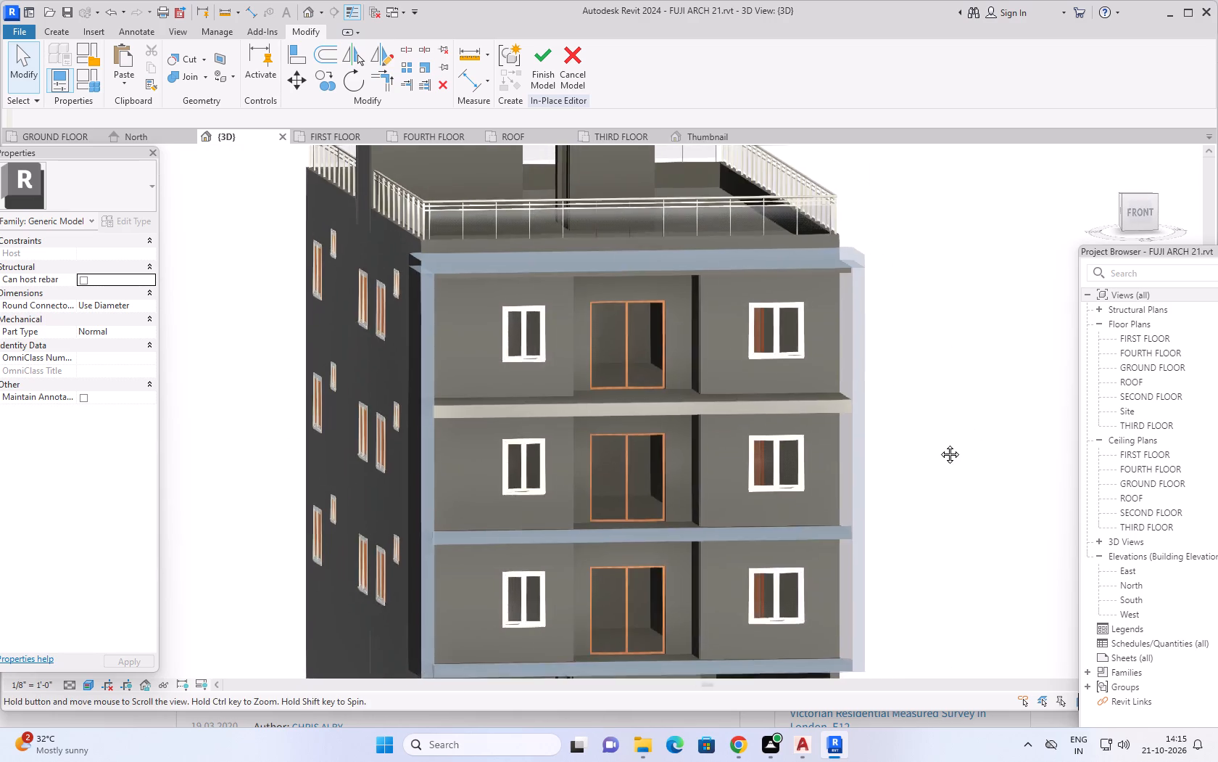
middle_click_drag(939, 443, 858, 366)
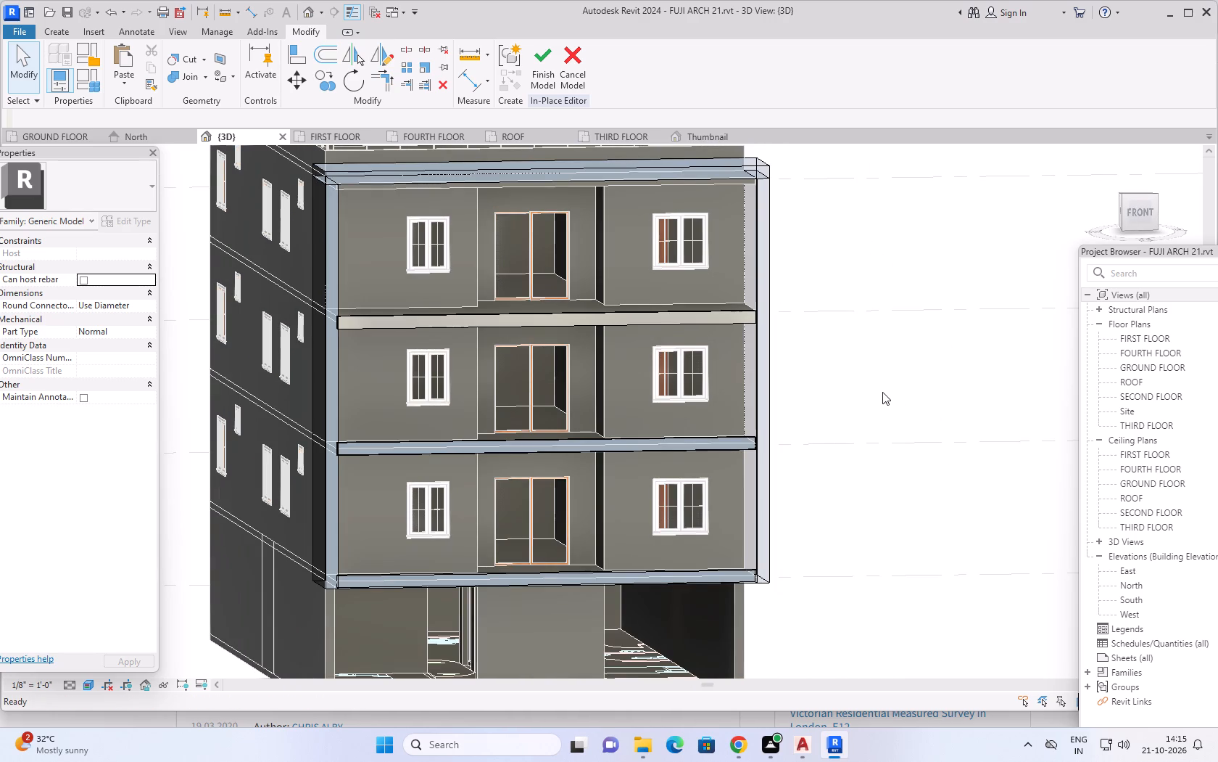
scroll(887, 396, "down", 3)
middle_click_drag(914, 438, 898, 447, "shift")
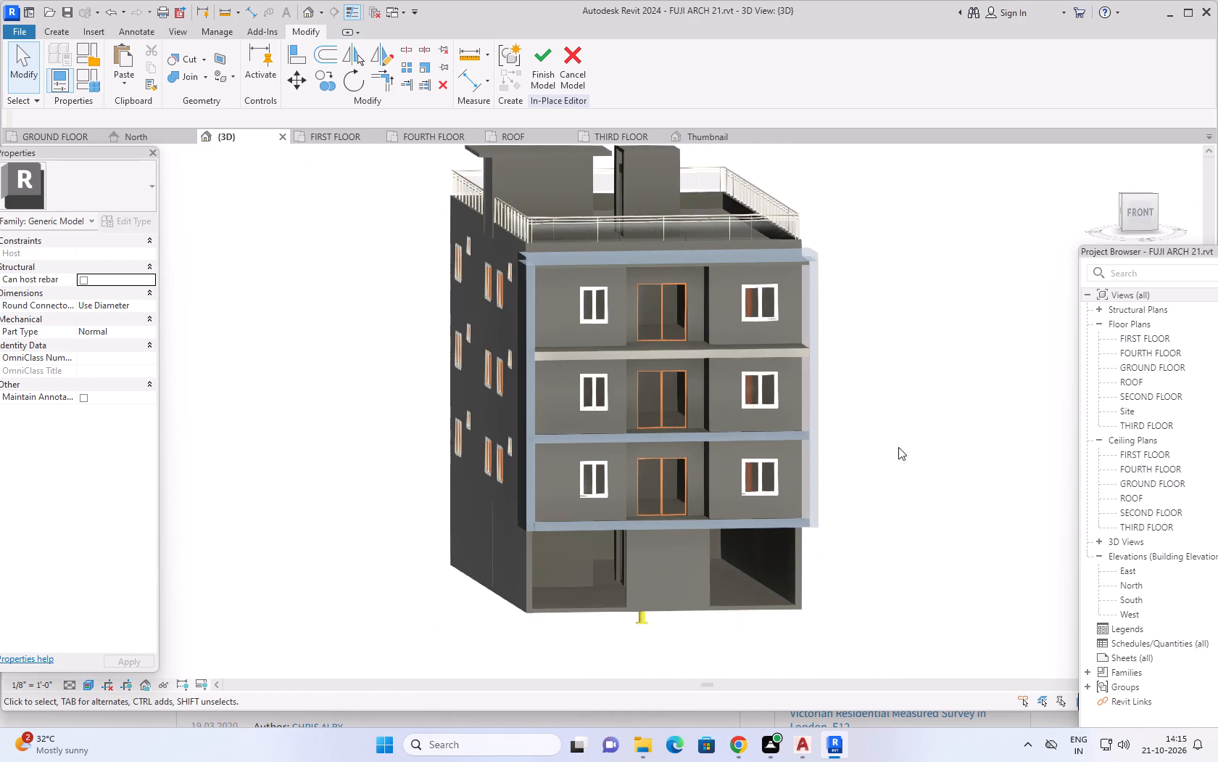
middle_click_drag(898, 447, 837, 466, "shift")
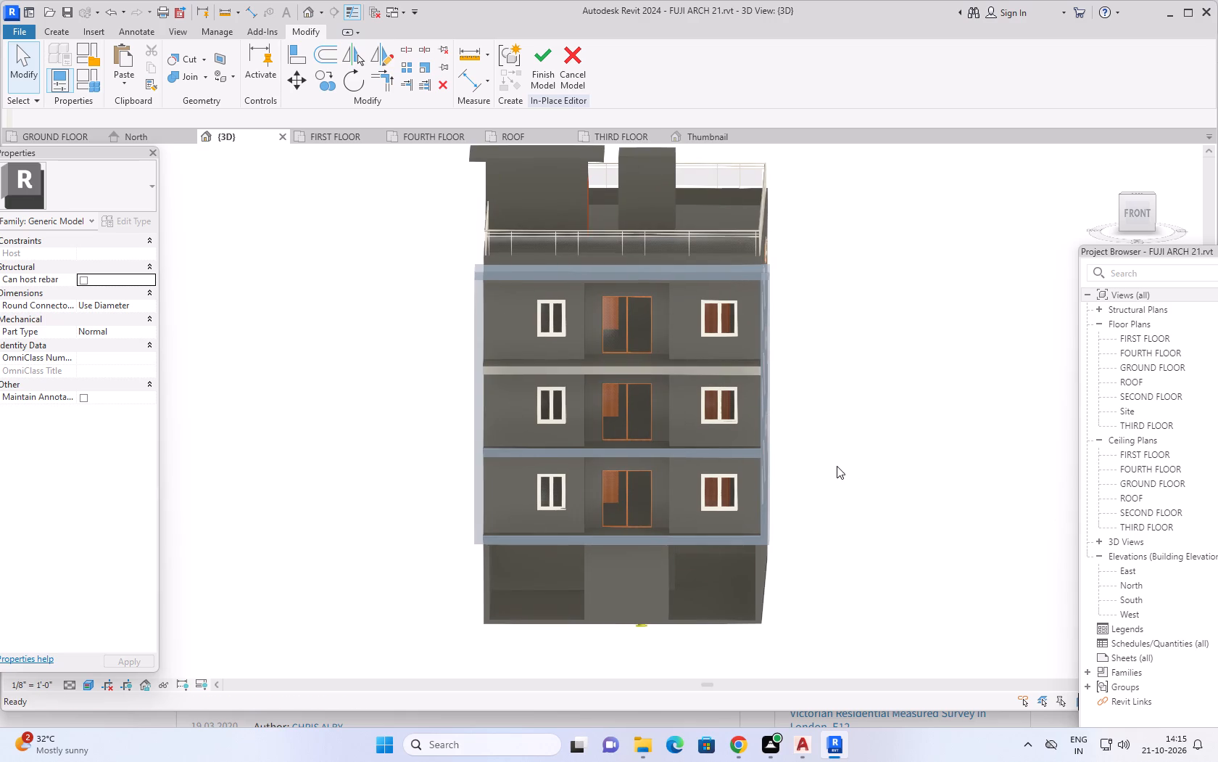
middle_click_drag(395, 449, 517, 314, "shift")
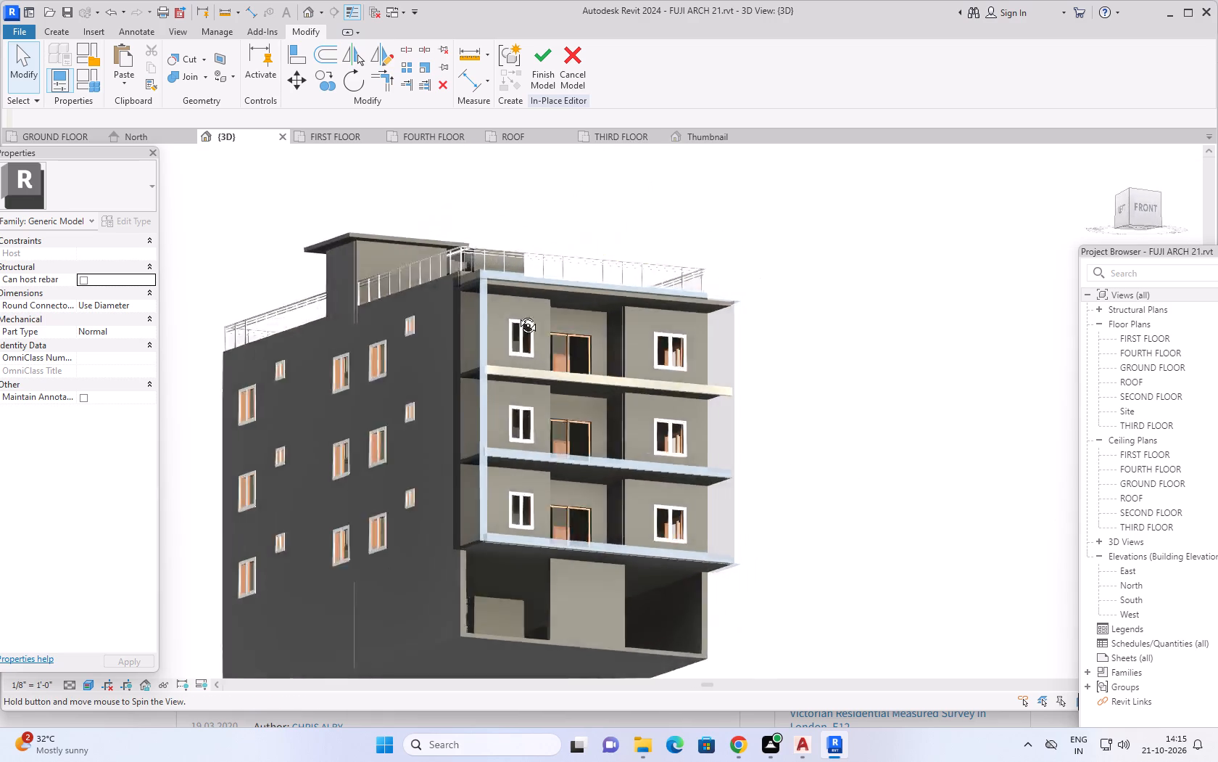
middle_click_drag(517, 314, 663, 300, "shift")
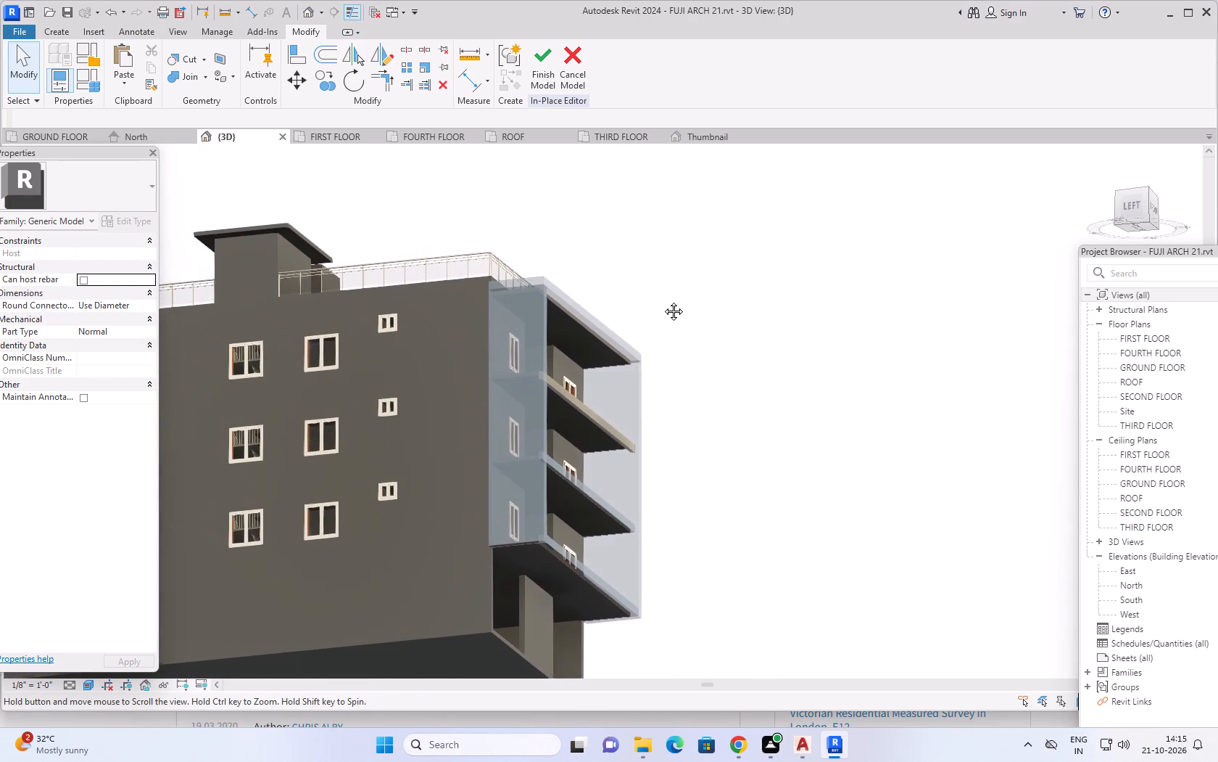
middle_click_drag(663, 300, 668, 348, "shift")
middle_click_drag(681, 364, 666, 415, "shift")
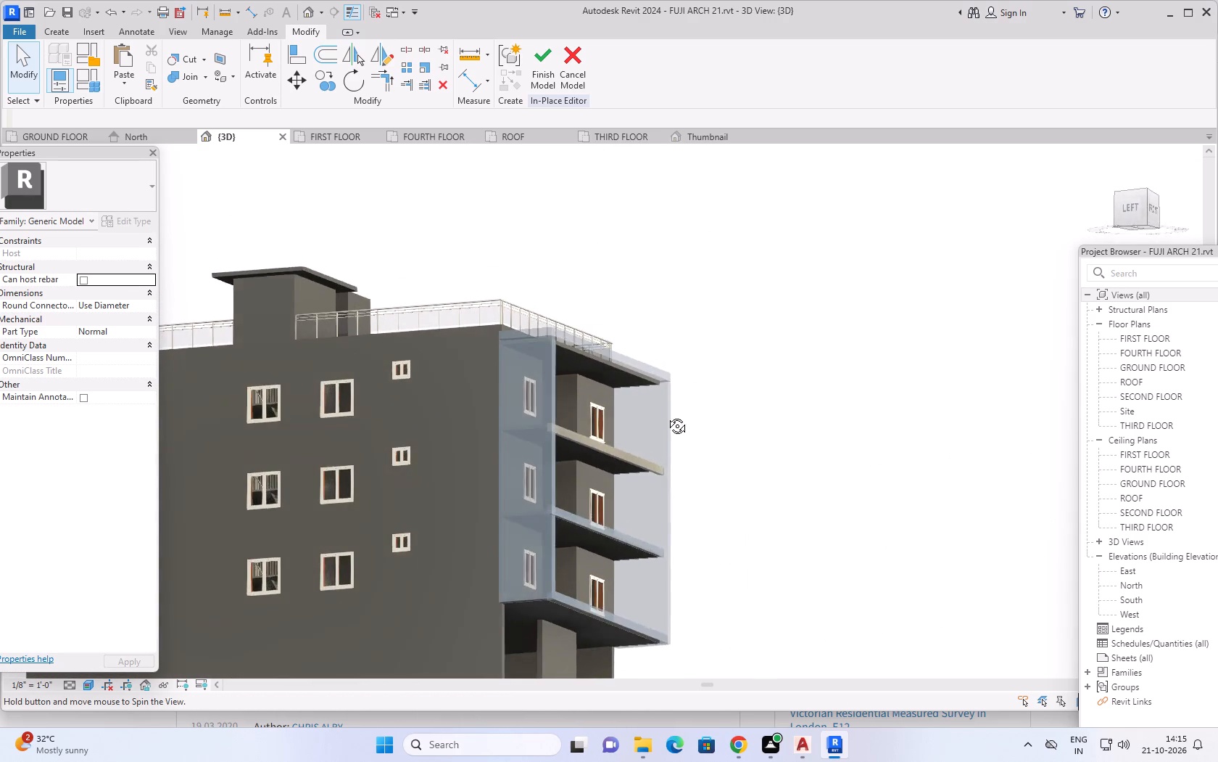
middle_click_drag(666, 415, 576, 524, "shift")
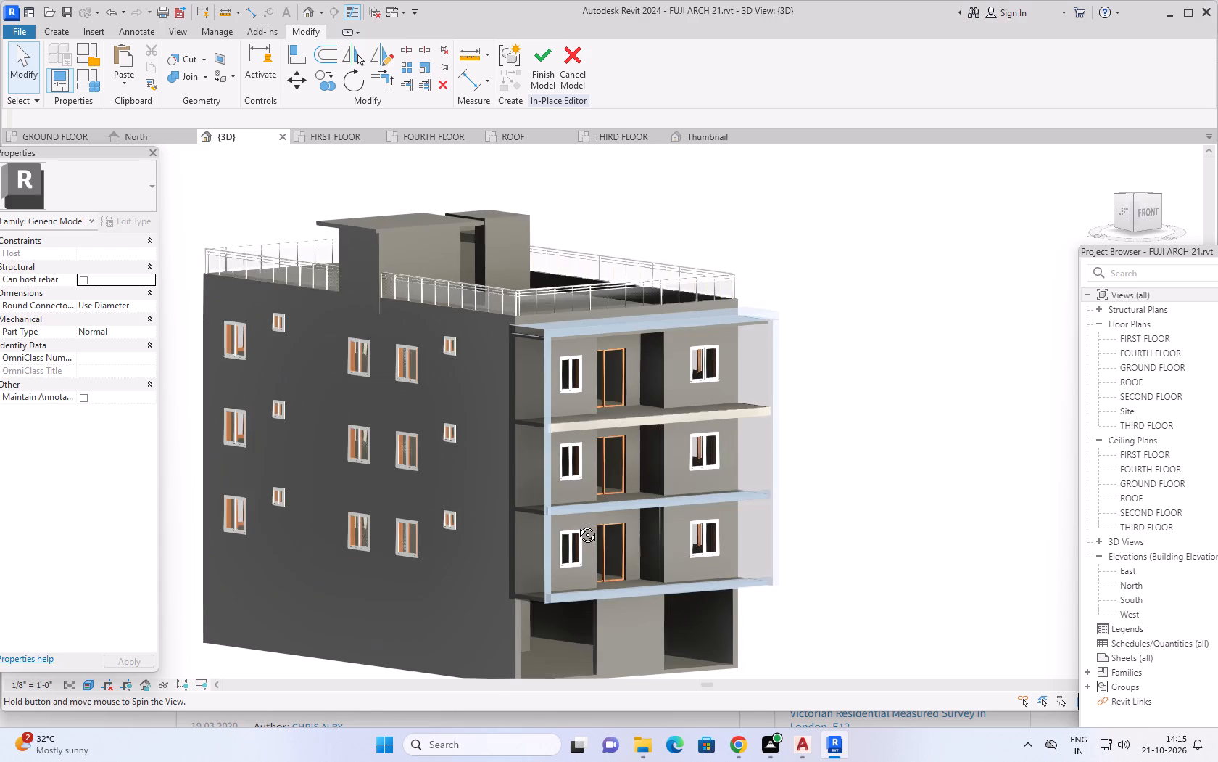
middle_click_drag(576, 524, 437, 537, "shift")
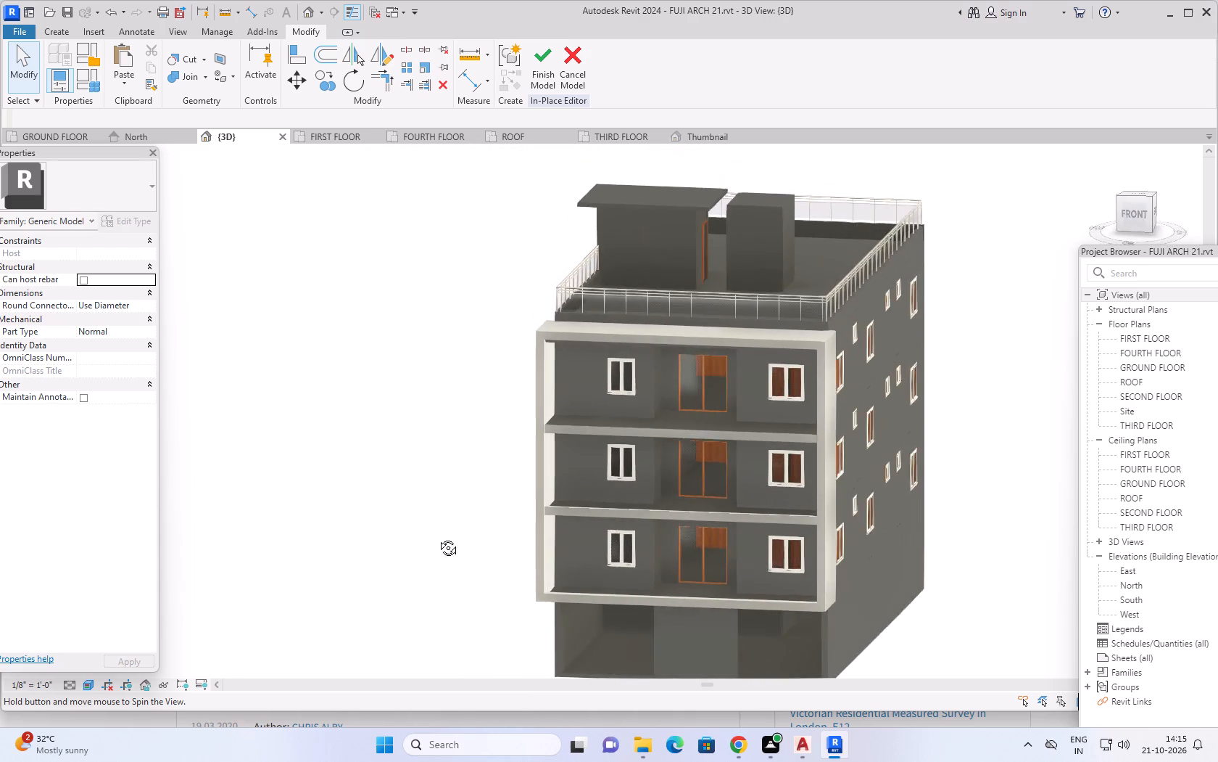
middle_click_drag(437, 537, 444, 501, "shift")
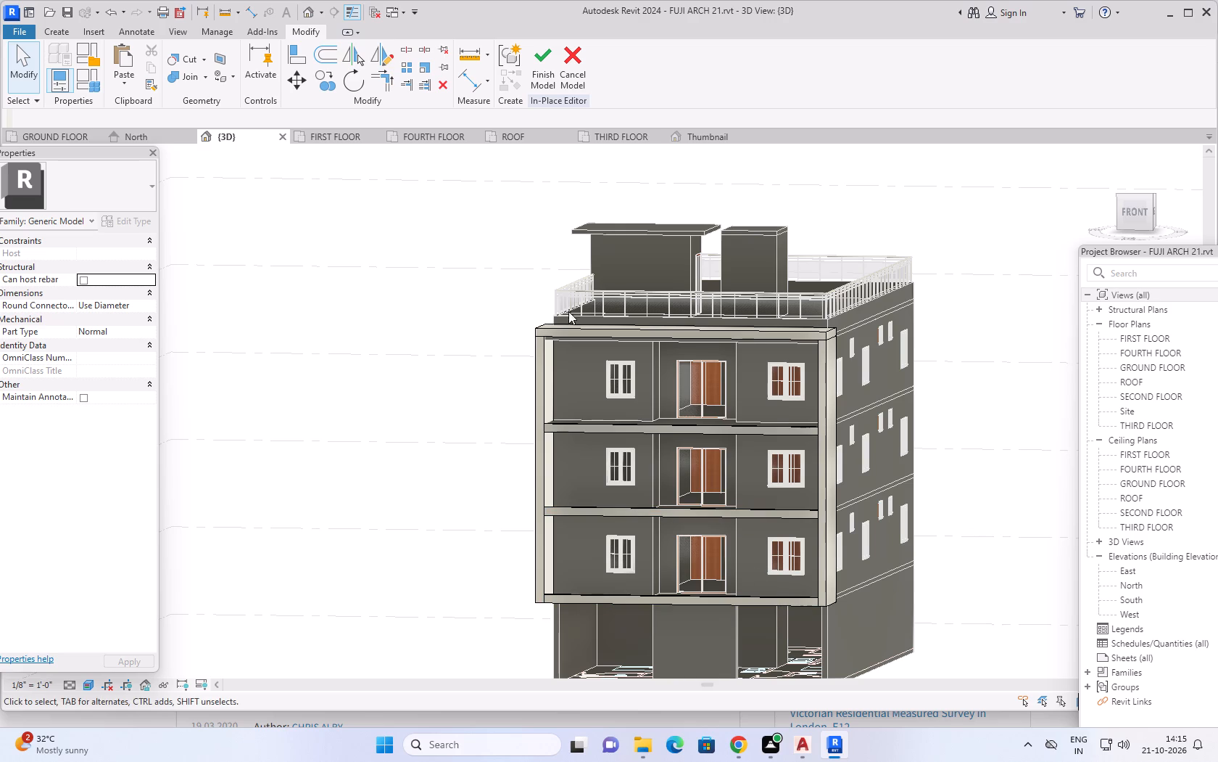
middle_click_drag(430, 408, 382, 387)
middle_click(377, 387)
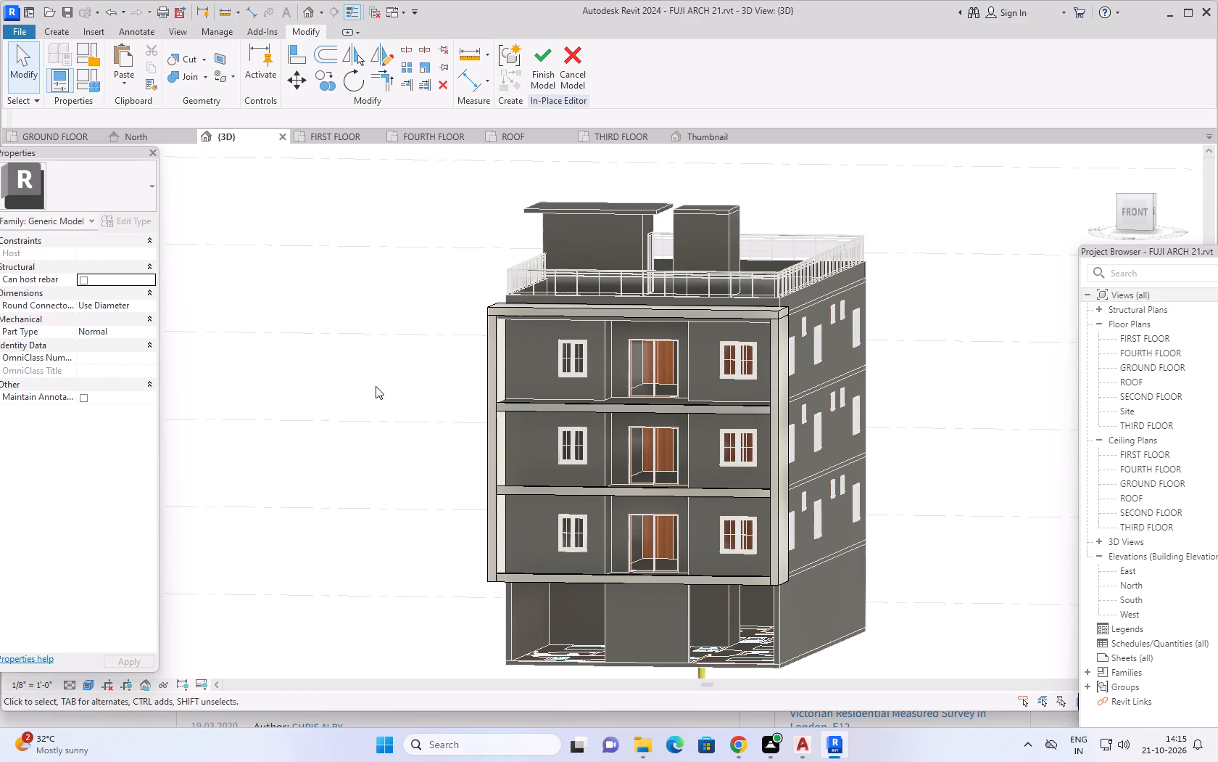
middle_click_drag(927, 472, 927, 471)
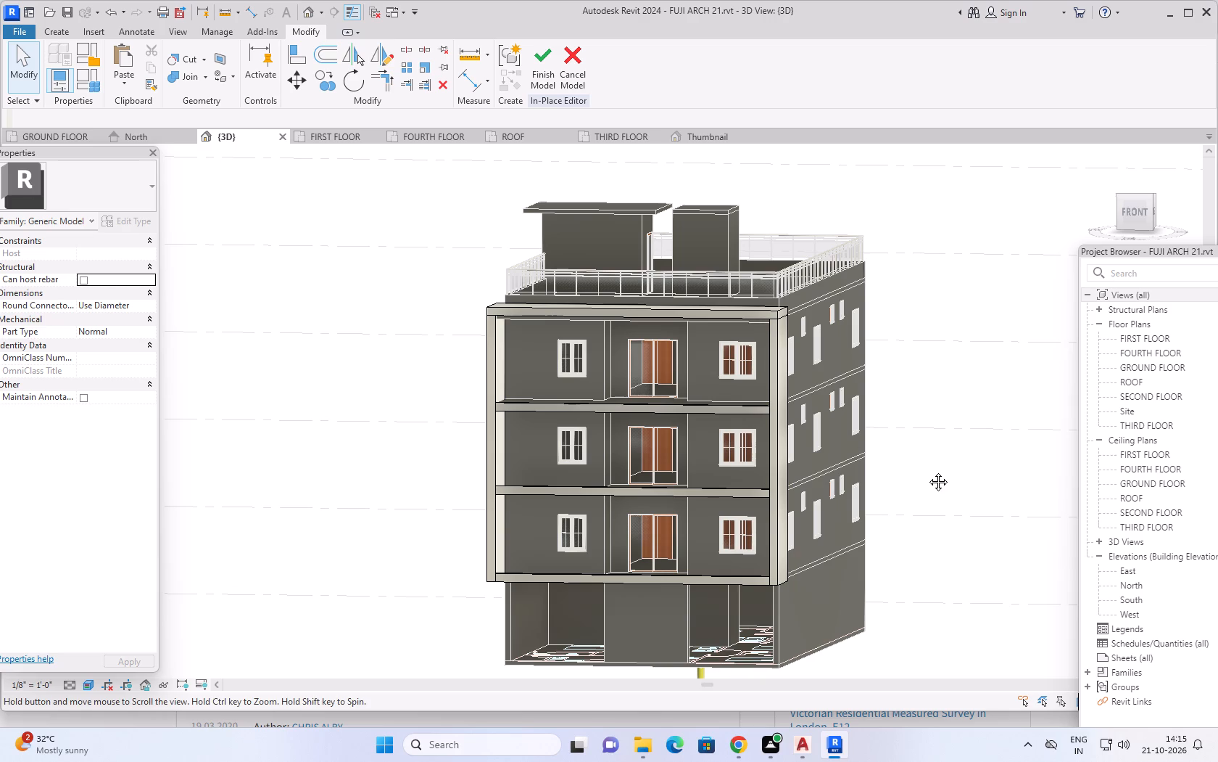
middle_click_drag(927, 471, 880, 460)
middle_click_drag(880, 460, 872, 462)
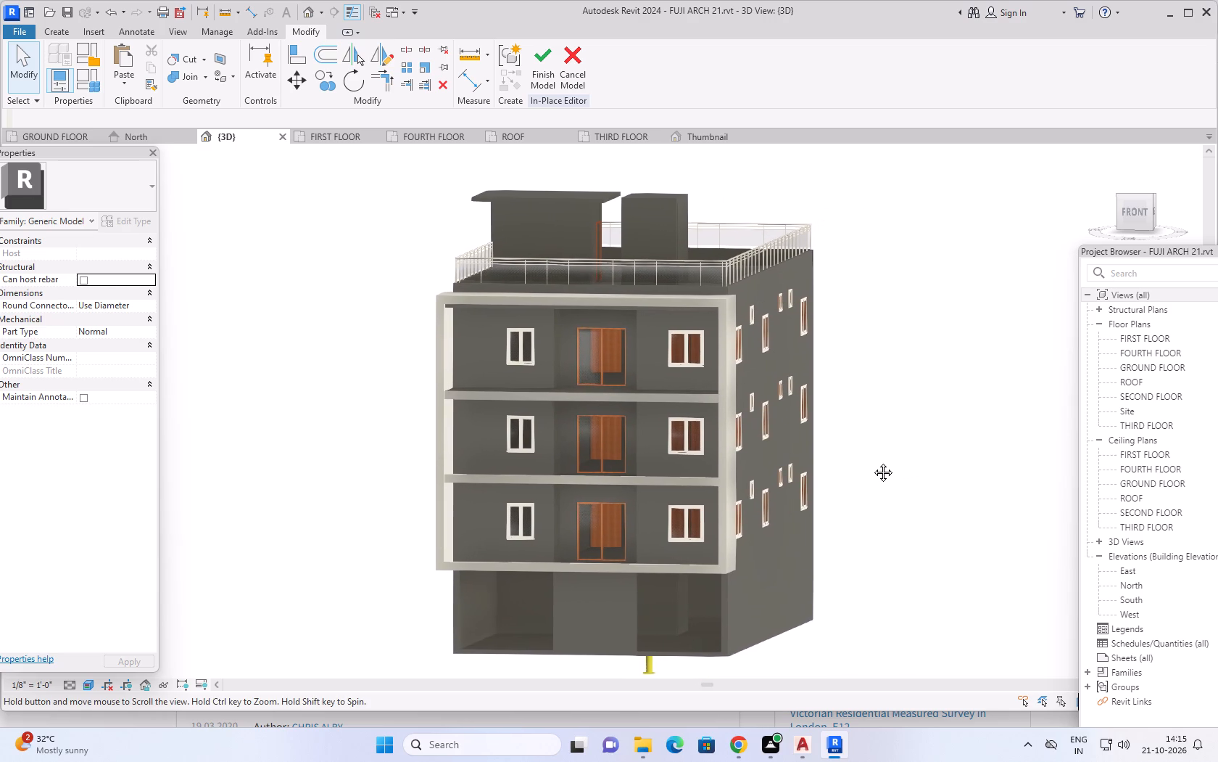
middle_click_drag(872, 462, 855, 467)
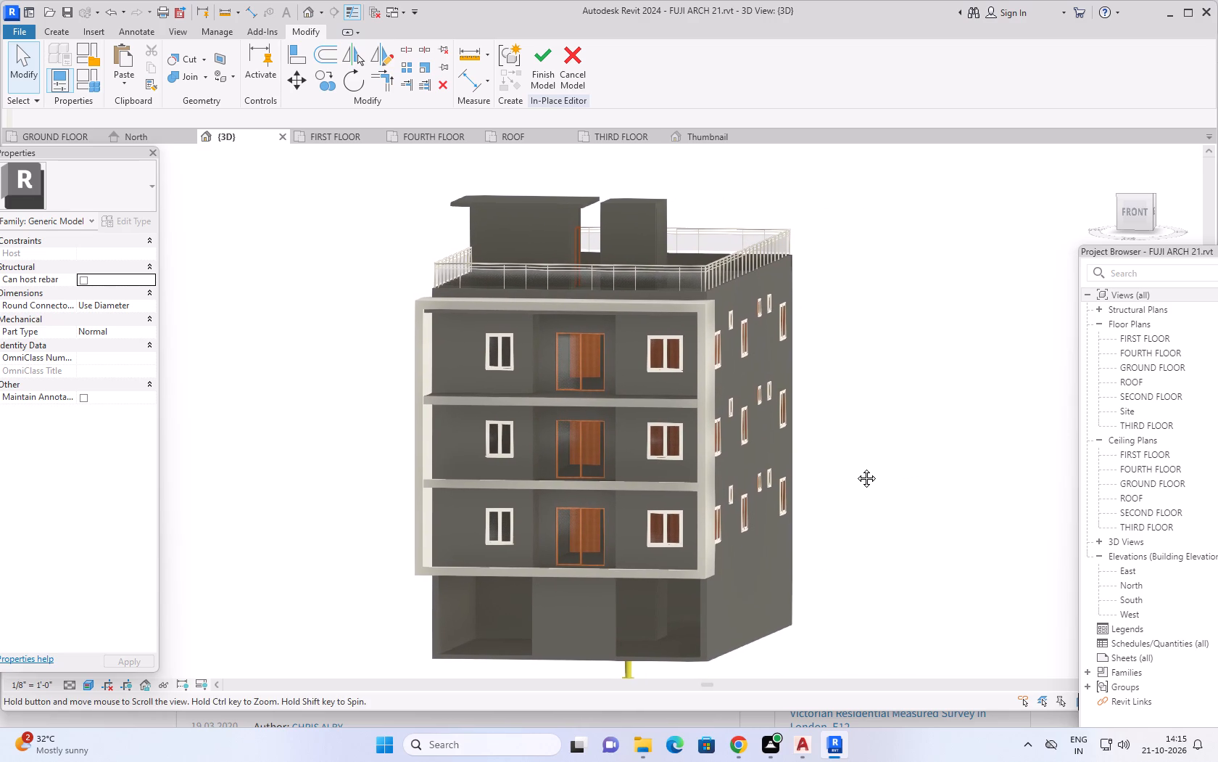
middle_click_drag(855, 467, 871, 485)
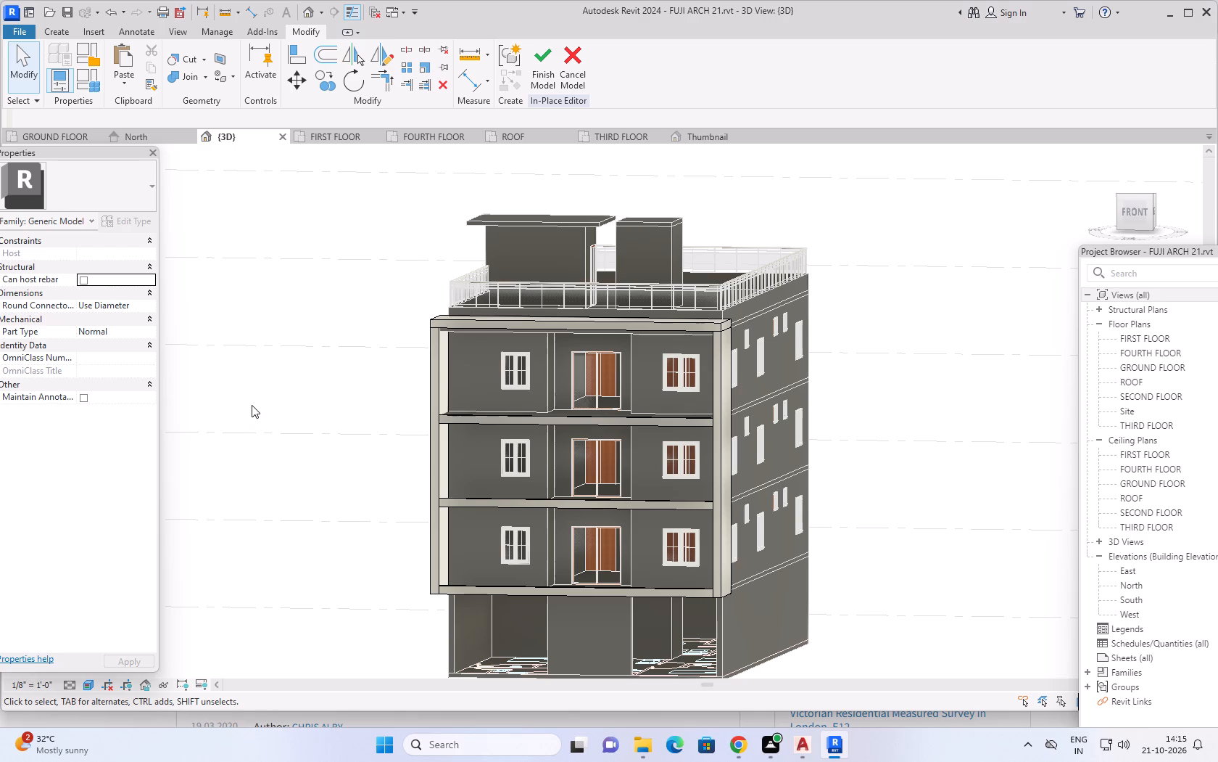
Start a new solid extrusion with its work plane picked on the front face of the upper intermediate slab band.
left_click(49, 28)
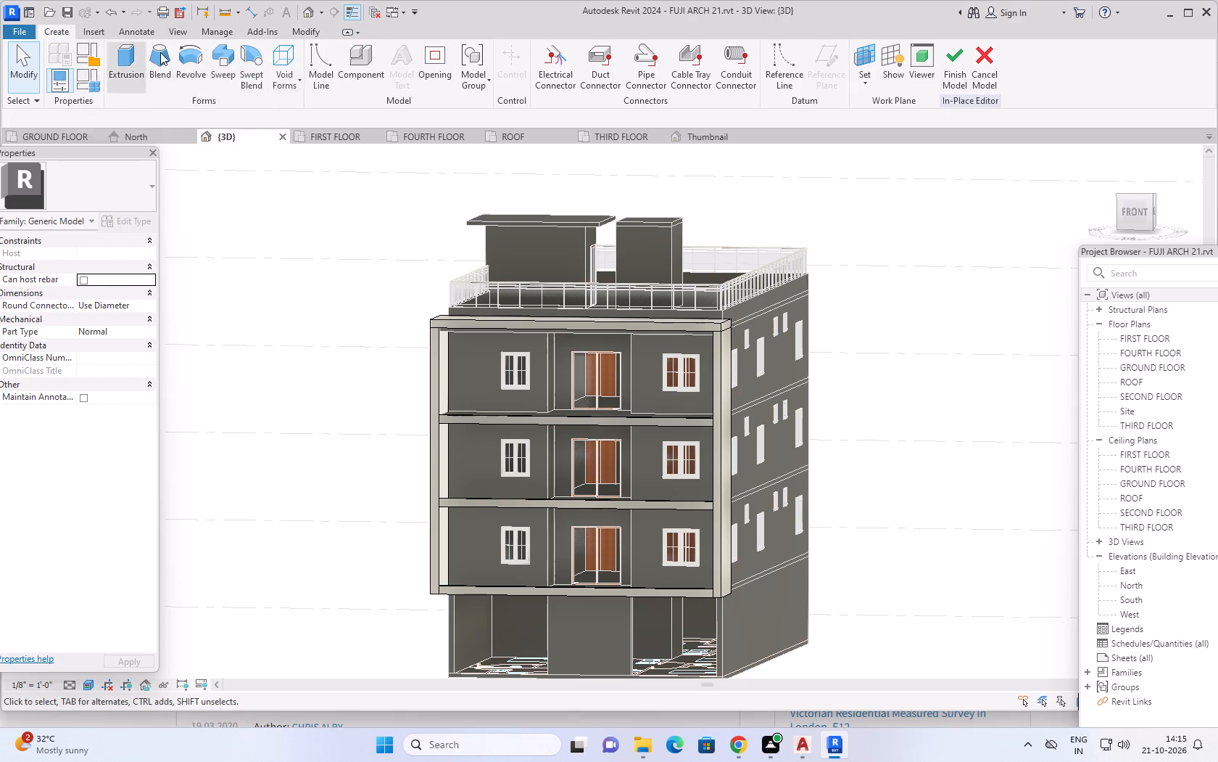
left_click(129, 49)
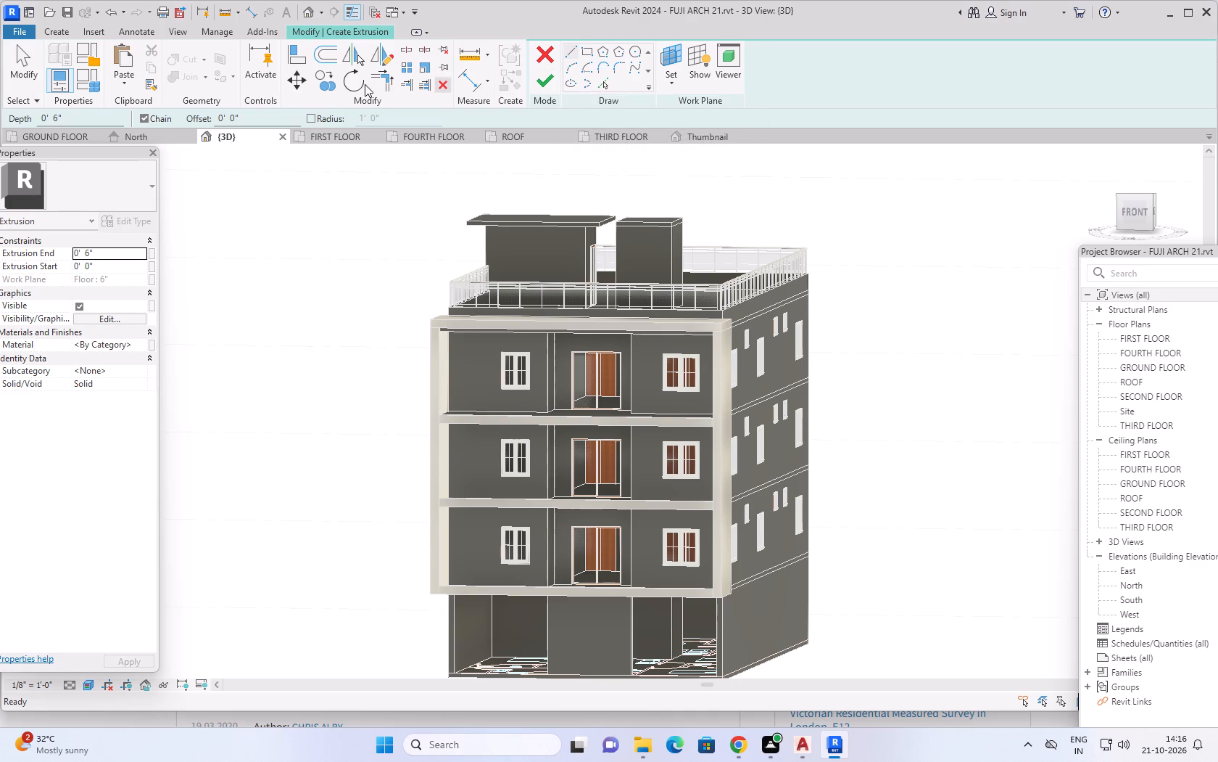
left_click(678, 87)
left_click(679, 133)
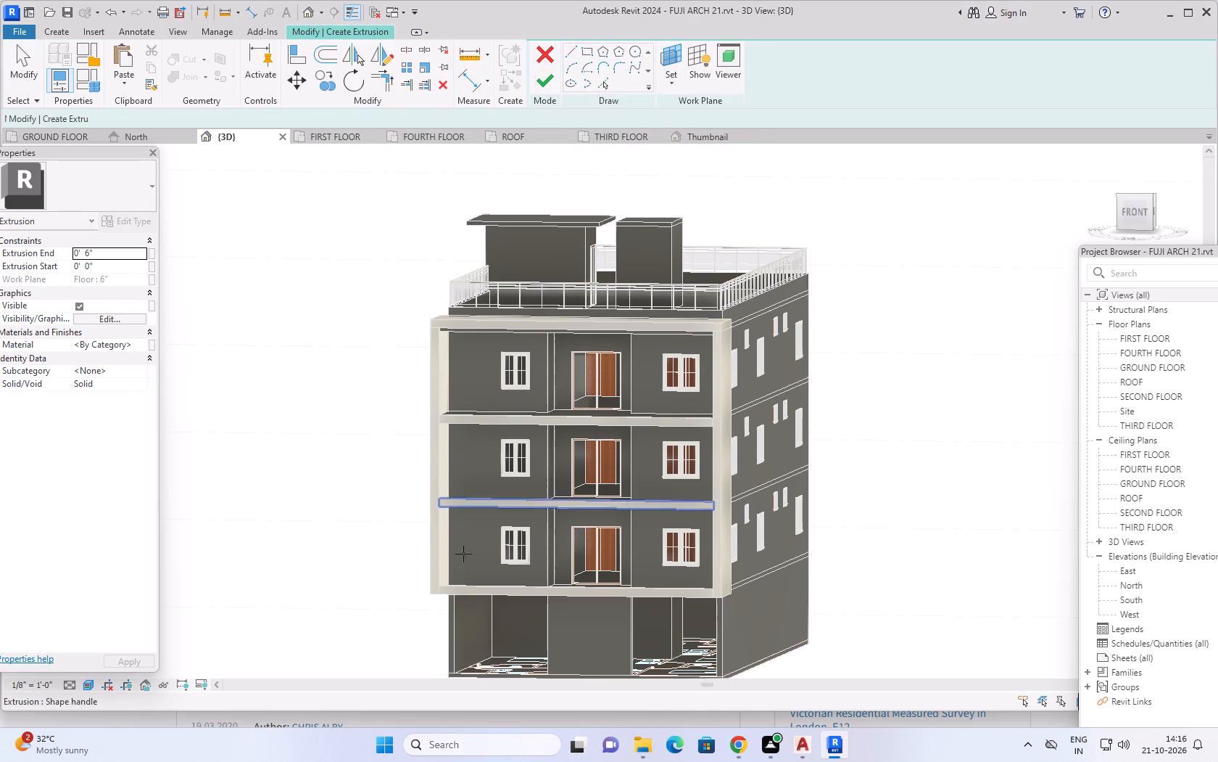
scroll(451, 486, "up", 4)
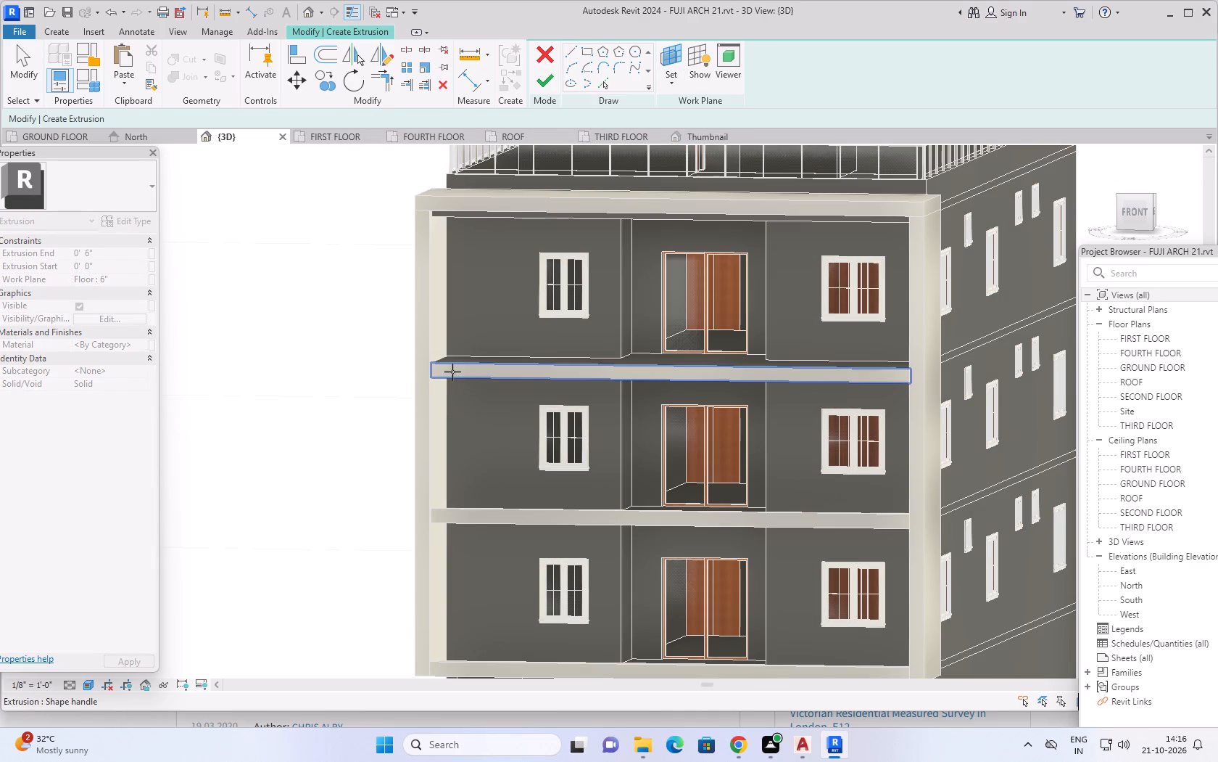
left_click(455, 369)
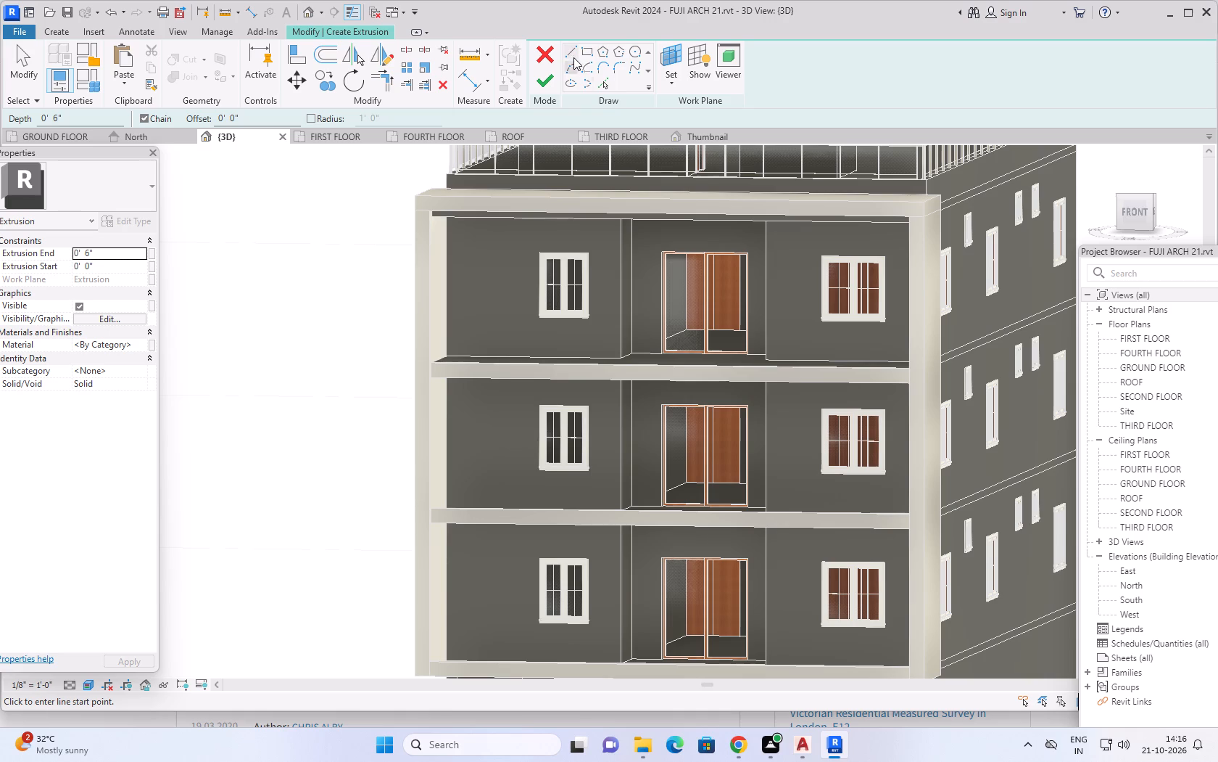
Sketch a rectangle about 9" wide and 9' tall between the two intermediate bands, against the front frame's left upright.
left_click(587, 46)
scroll(397, 422, "up", 11)
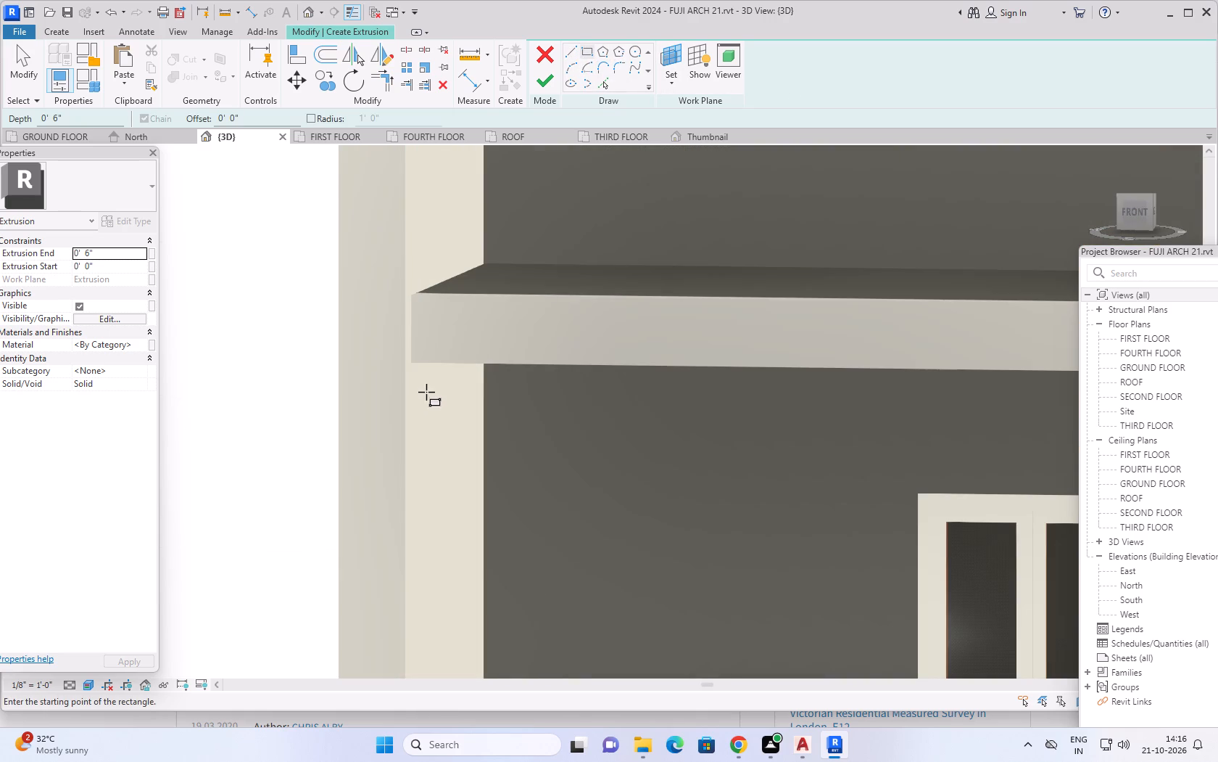
left_click(414, 362)
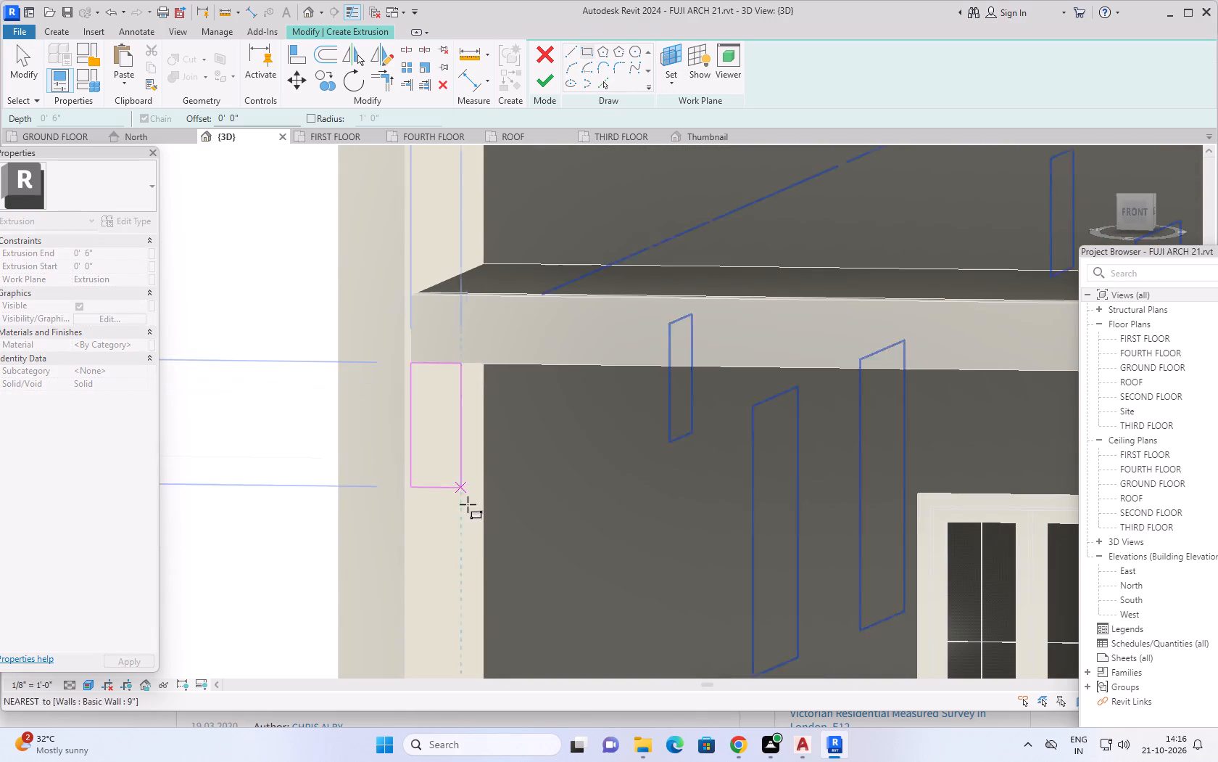
scroll(452, 540, "down", 7)
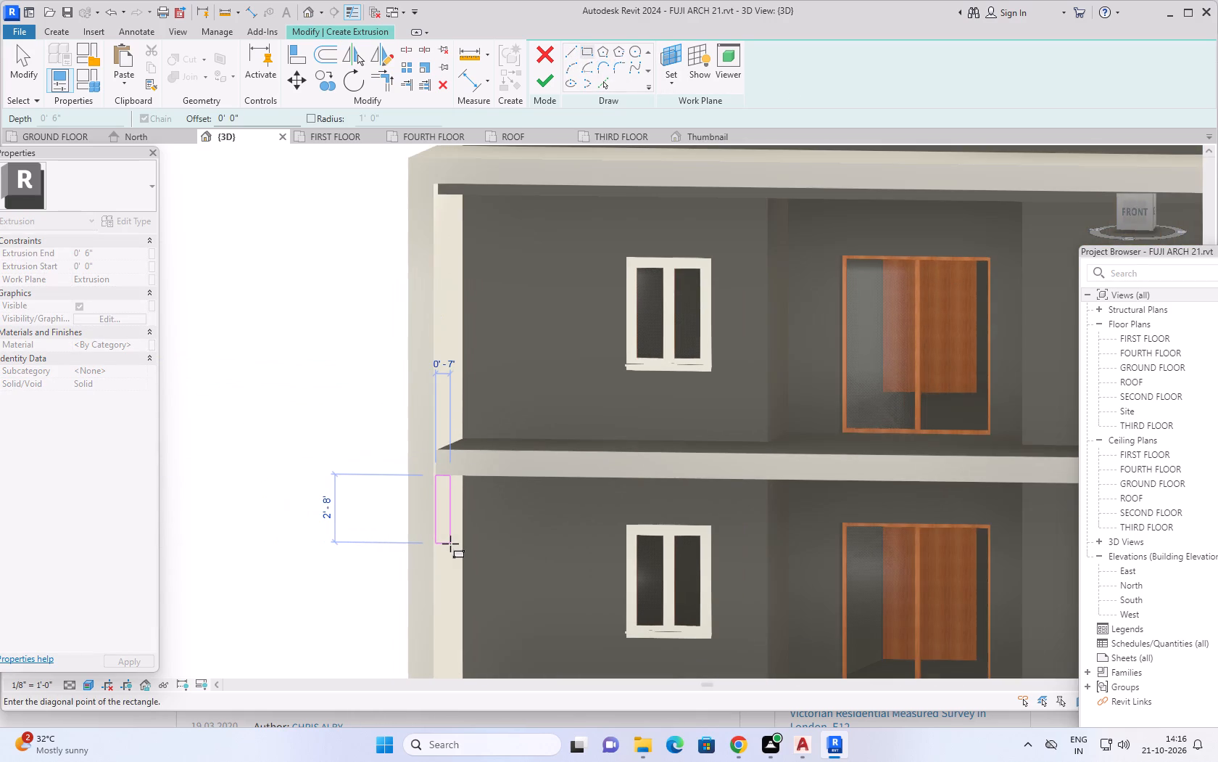
middle_click_drag(450, 544, 473, 548, "shift")
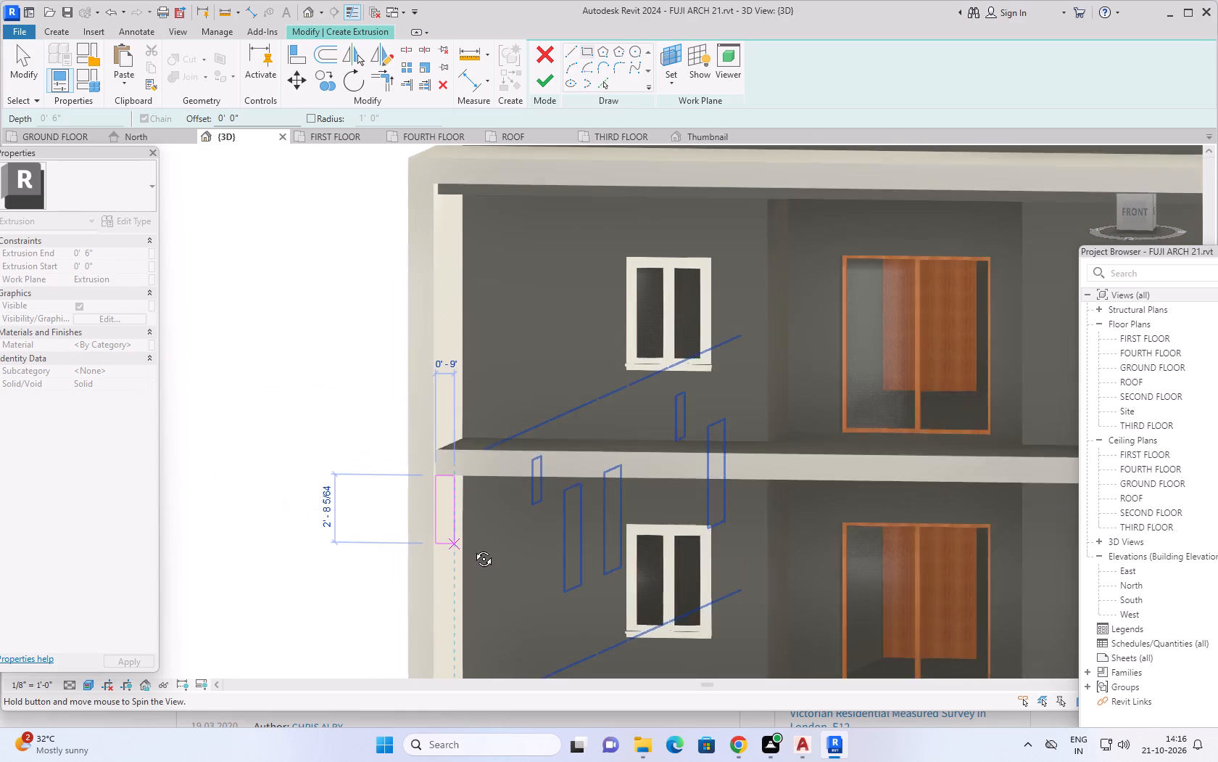
middle_click_drag(473, 548, 460, 559, "shift")
scroll(458, 562, "down", 3)
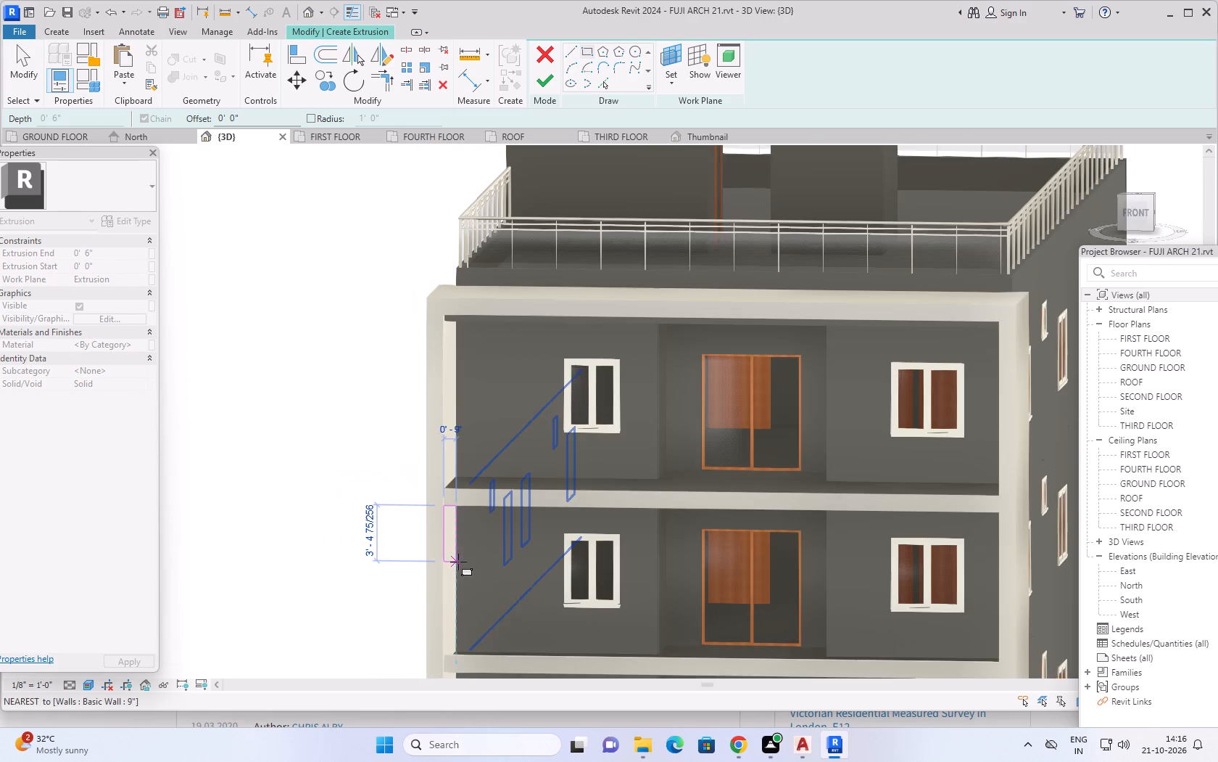
middle_click_drag(459, 562, 444, 438)
scroll(449, 518, "up", 4)
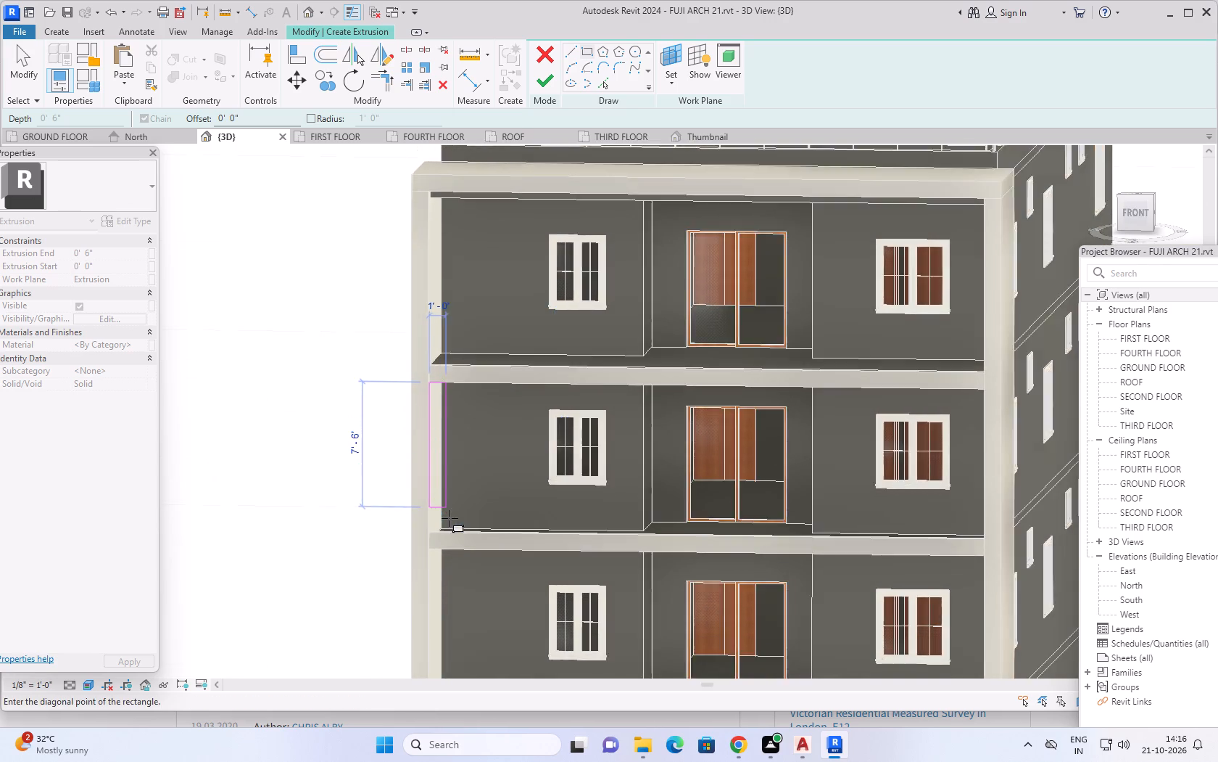
scroll(442, 539, "up", 8)
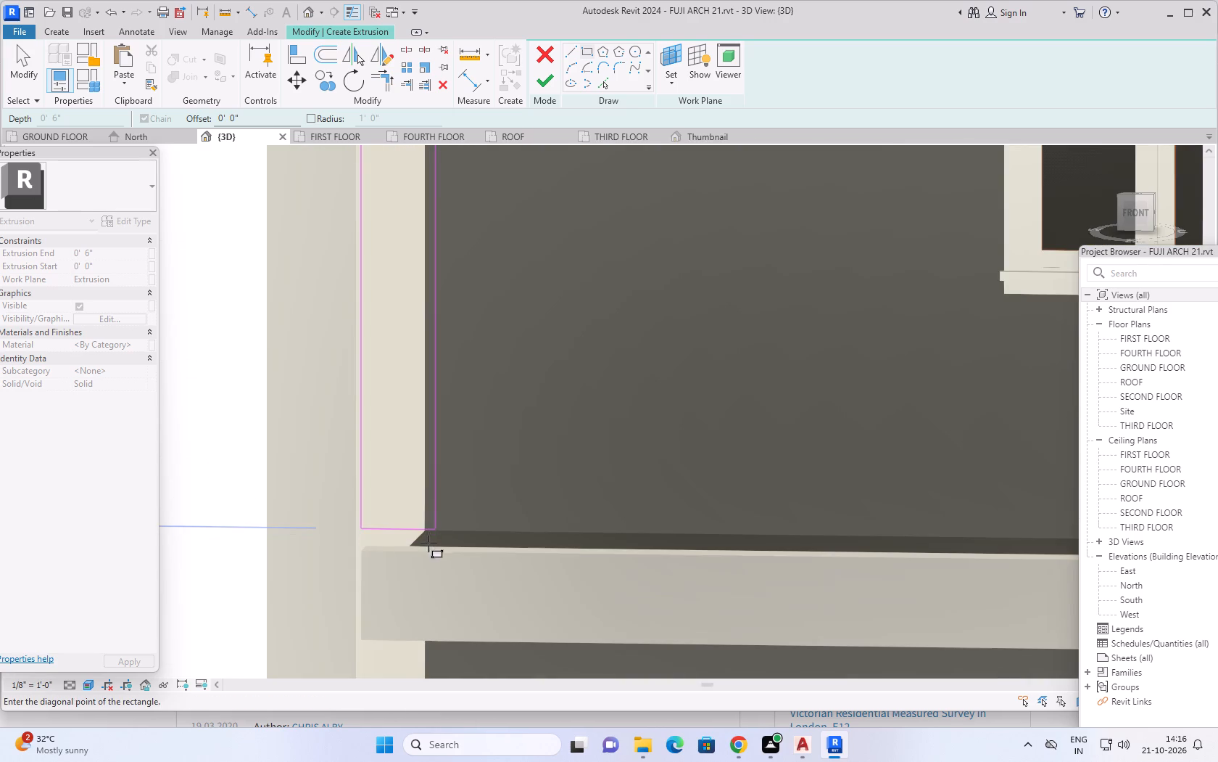
left_click(426, 552)
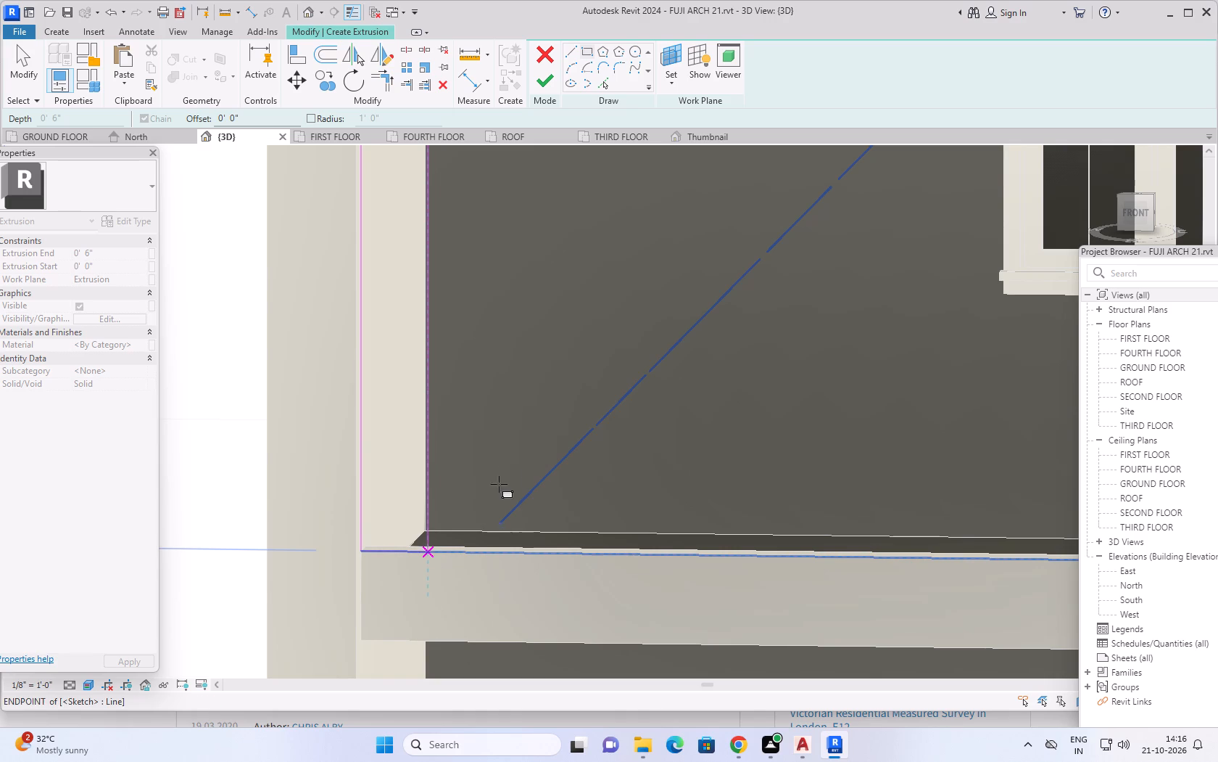
scroll(513, 440, "down", 7)
scroll(511, 301, "down", 3)
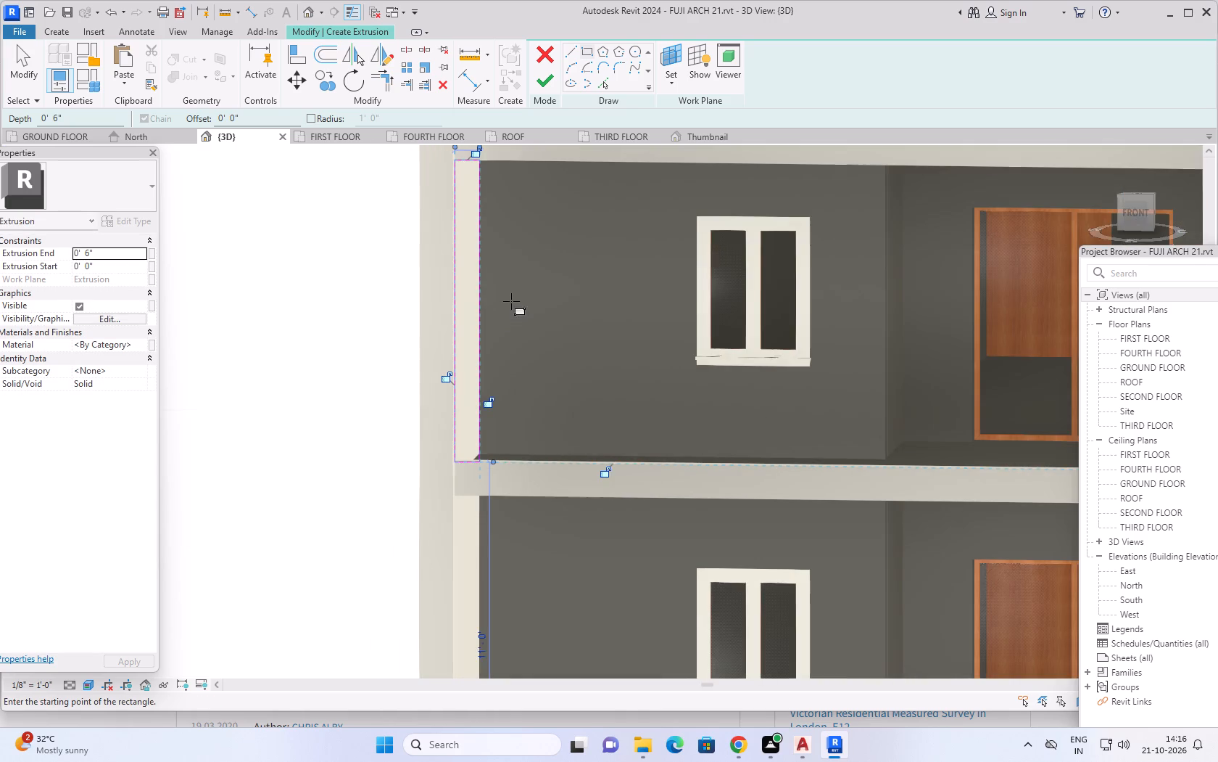
middle_click_drag(507, 270, 478, 451)
scroll(453, 369, "up", 4)
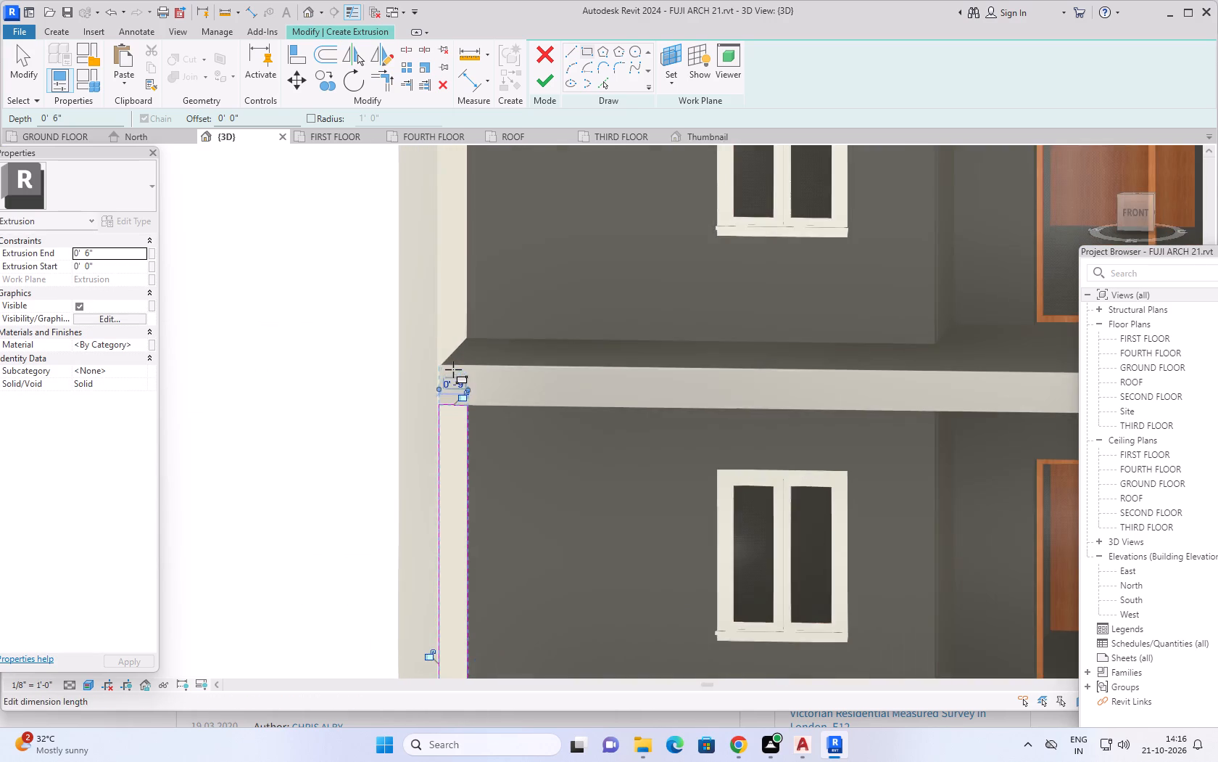
scroll(451, 374, "up", 3)
key("Escape")
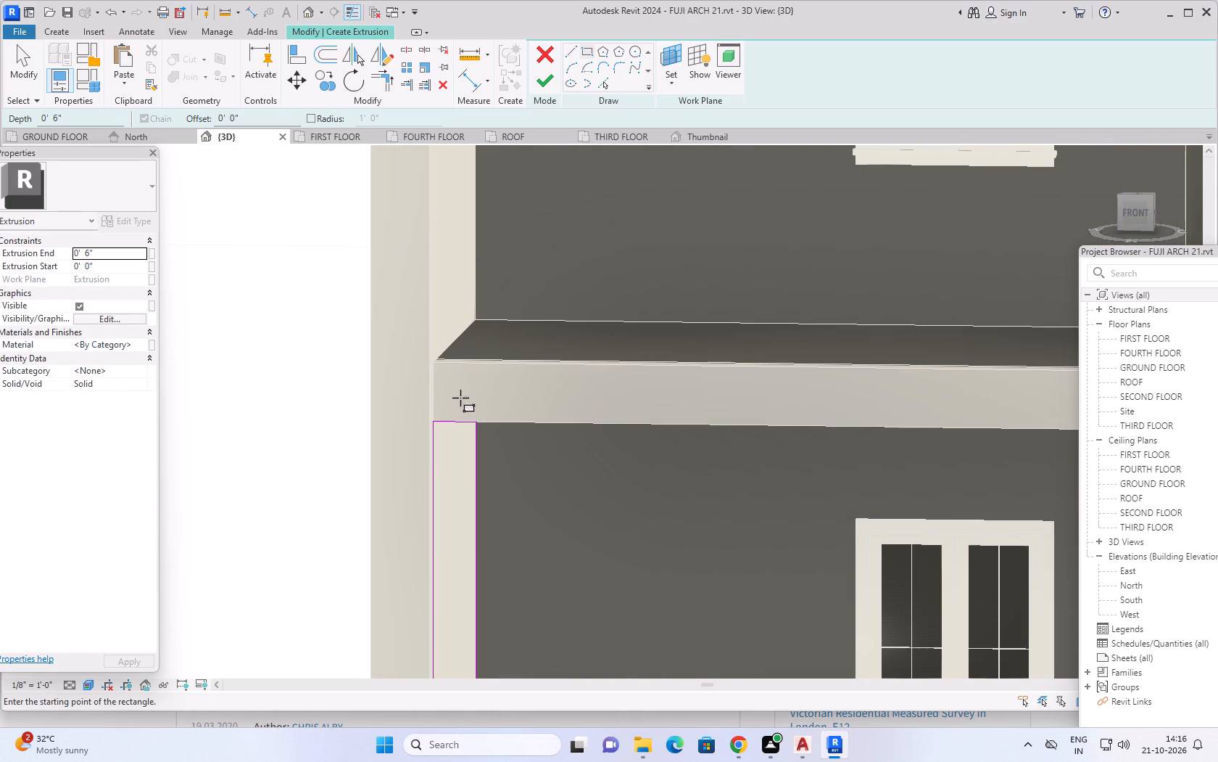
key("Escape")
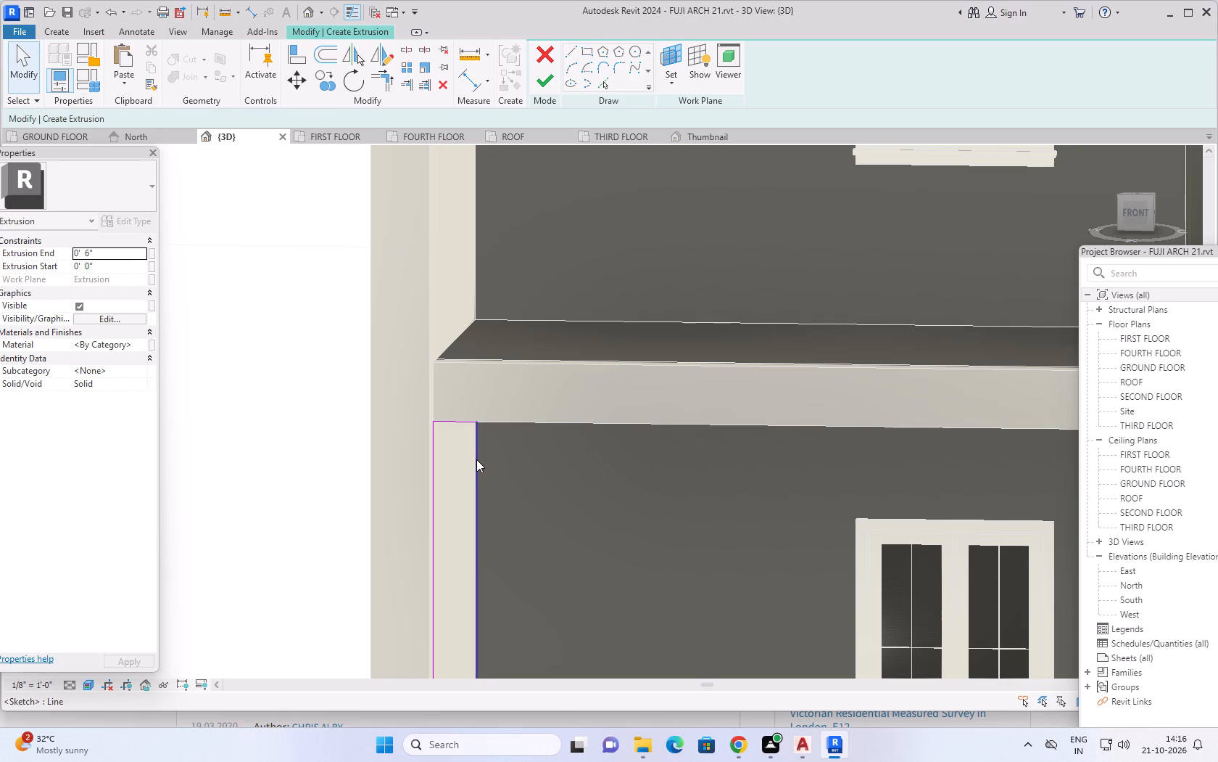
Set the left strip rectangle's width to 6" by repositioning its inner vertical line.
left_click(476, 459)
scroll(496, 439, "down", 7)
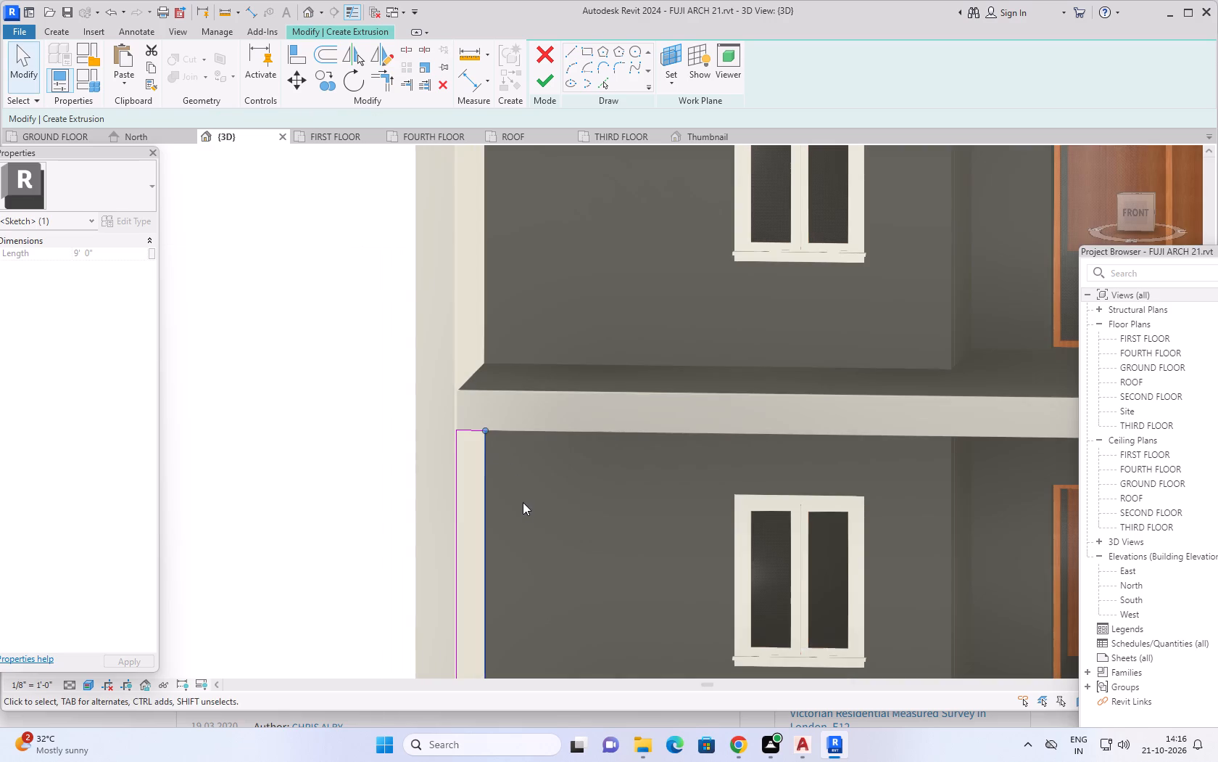
middle_click_drag(524, 522, 522, 422)
scroll(486, 575, "up", 5)
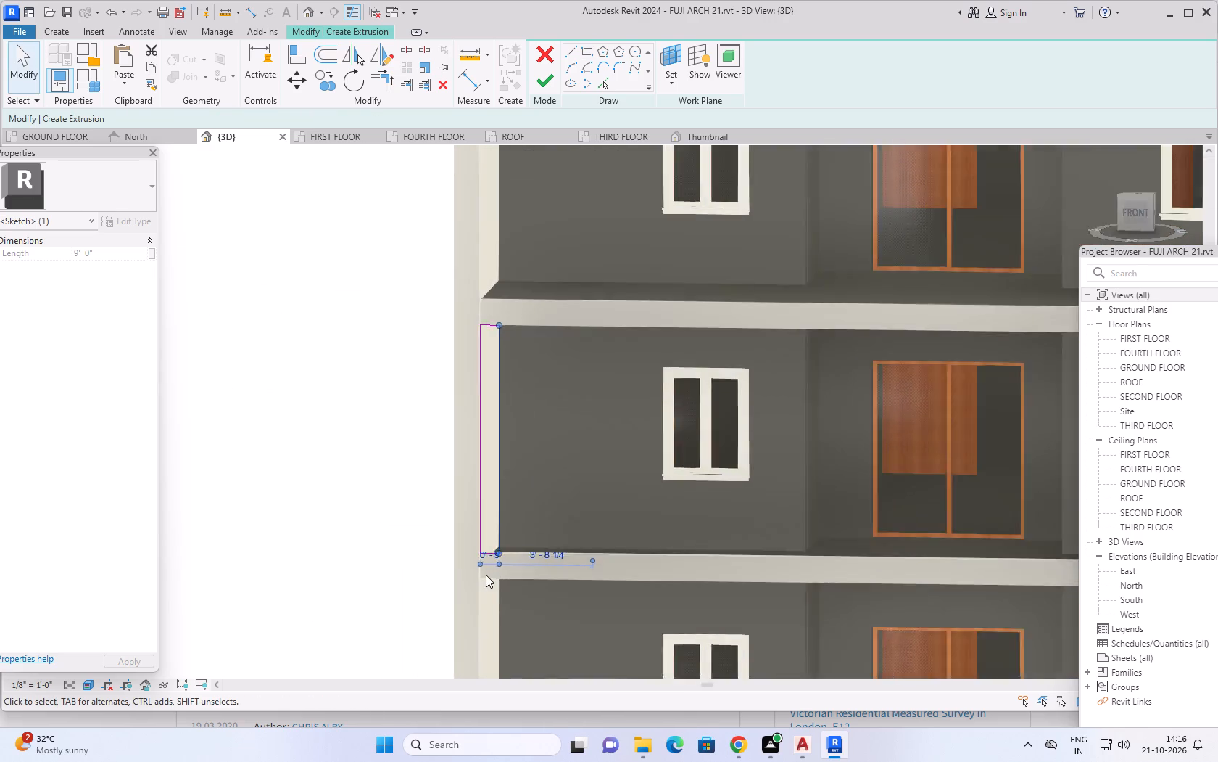
scroll(489, 564, "up", 4)
left_click(499, 548)
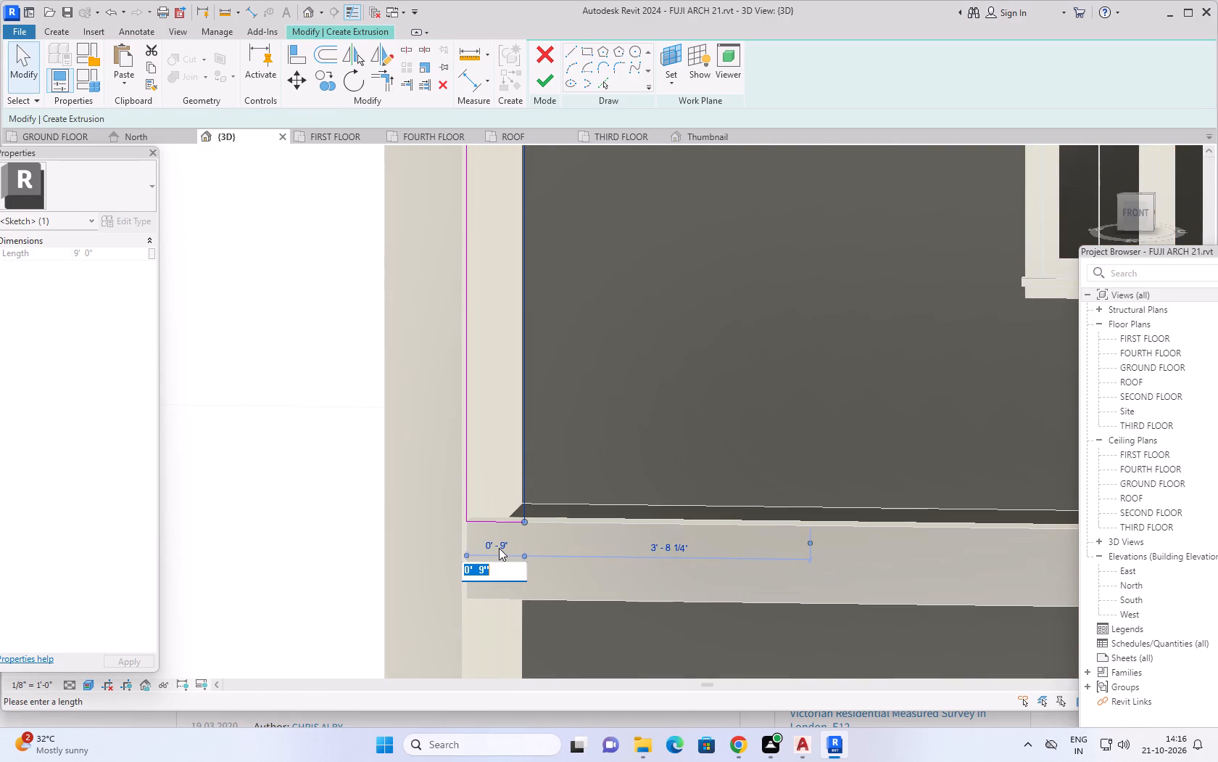
key("6")
key("shift+quotedbl")
key("Return")
Sketch a matching rectangle about 9" wide and 9' tall between the intermediate bands at the frame's right upright.
scroll(500, 546, "down", 4)
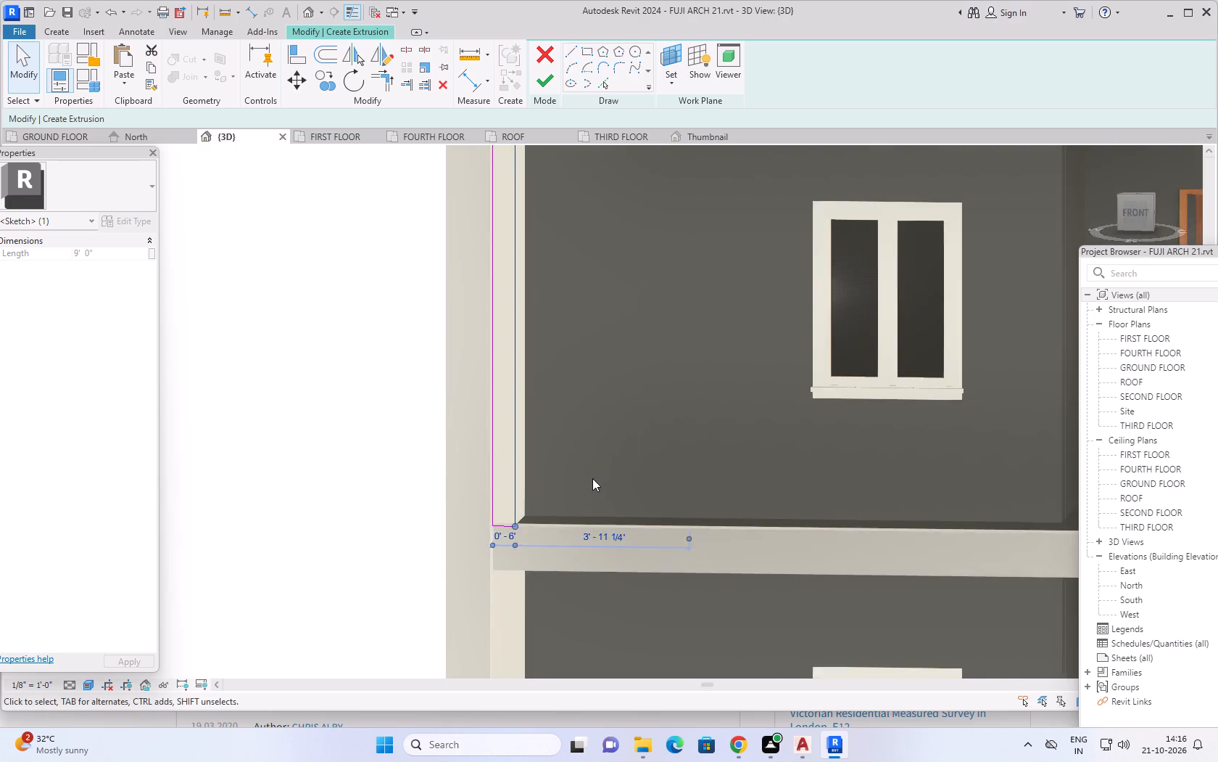
scroll(592, 478, "down", 12)
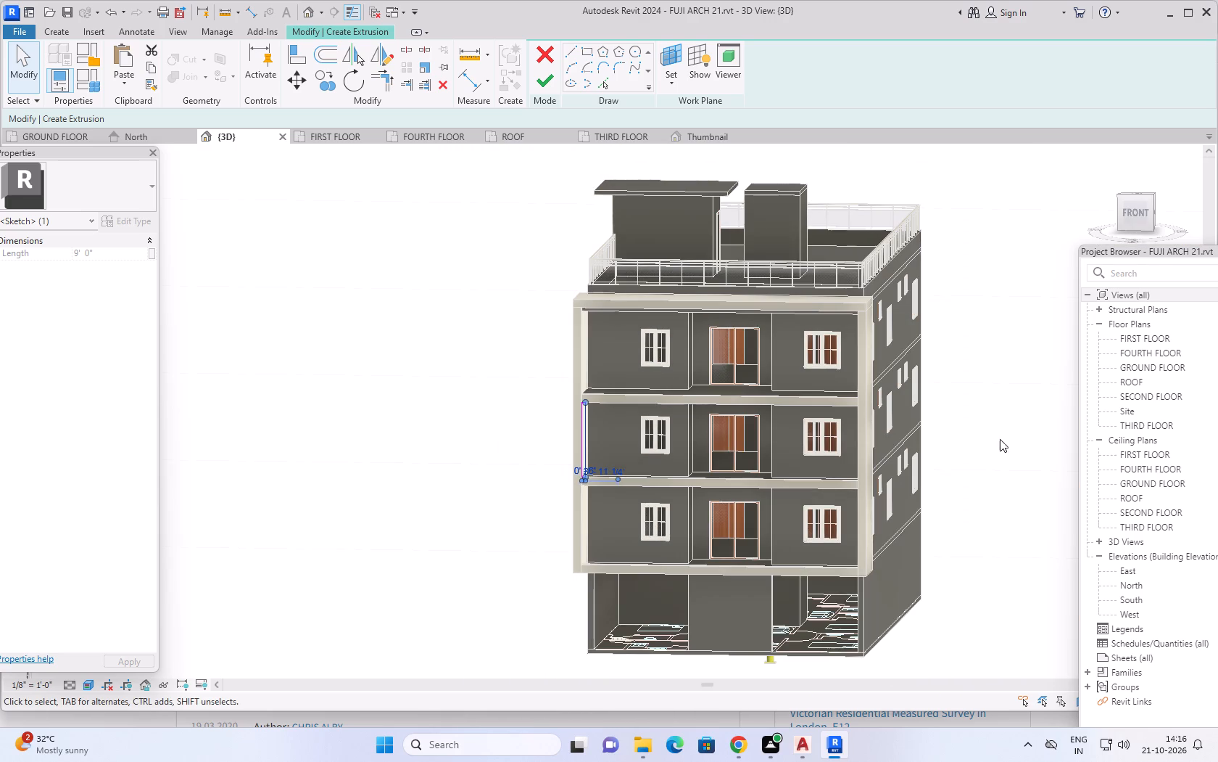
middle_click_drag(463, 454, 508, 459)
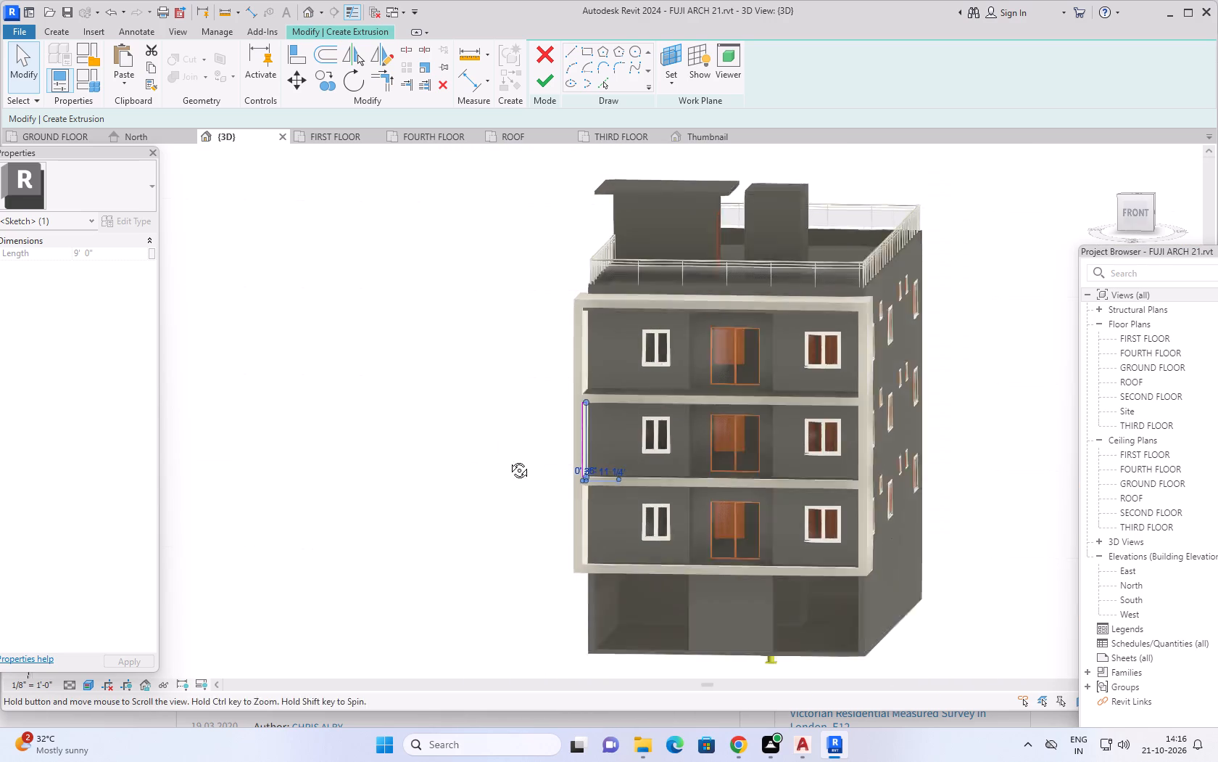
middle_click_drag(508, 459, 533, 446)
scroll(868, 393, "up", 4)
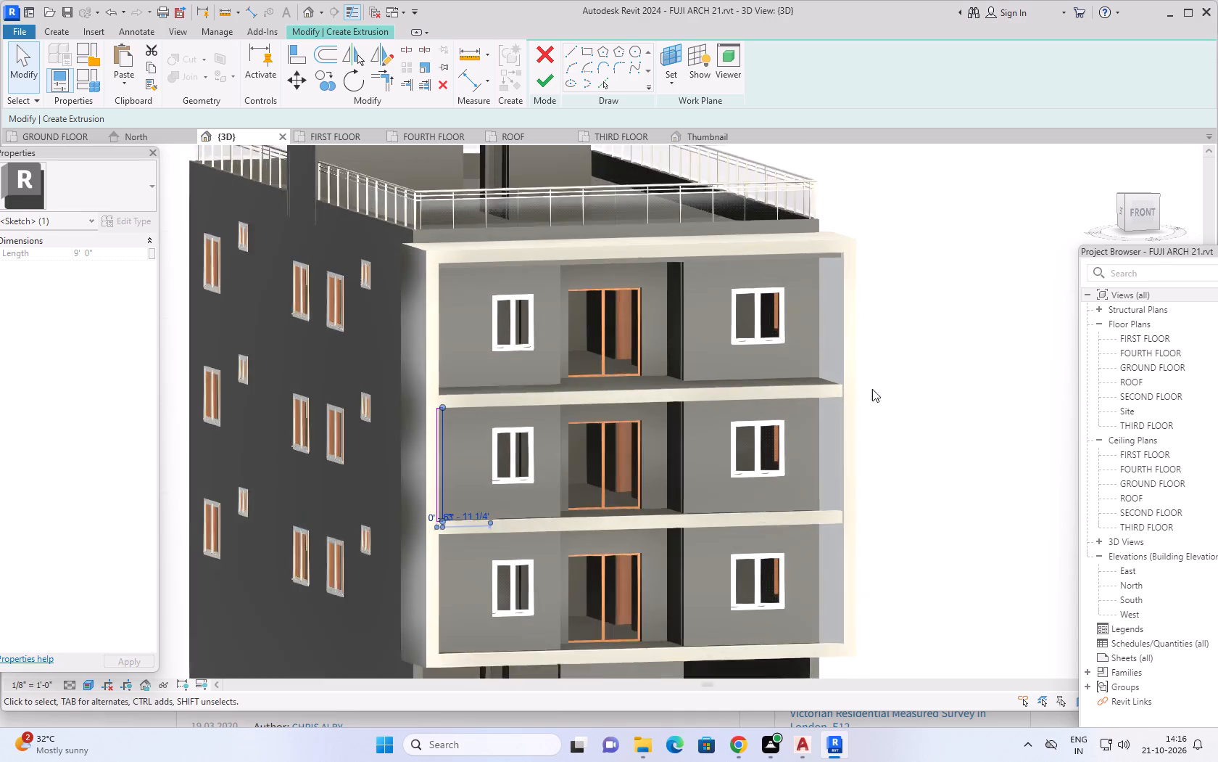
middle_click_drag(896, 387, 887, 370)
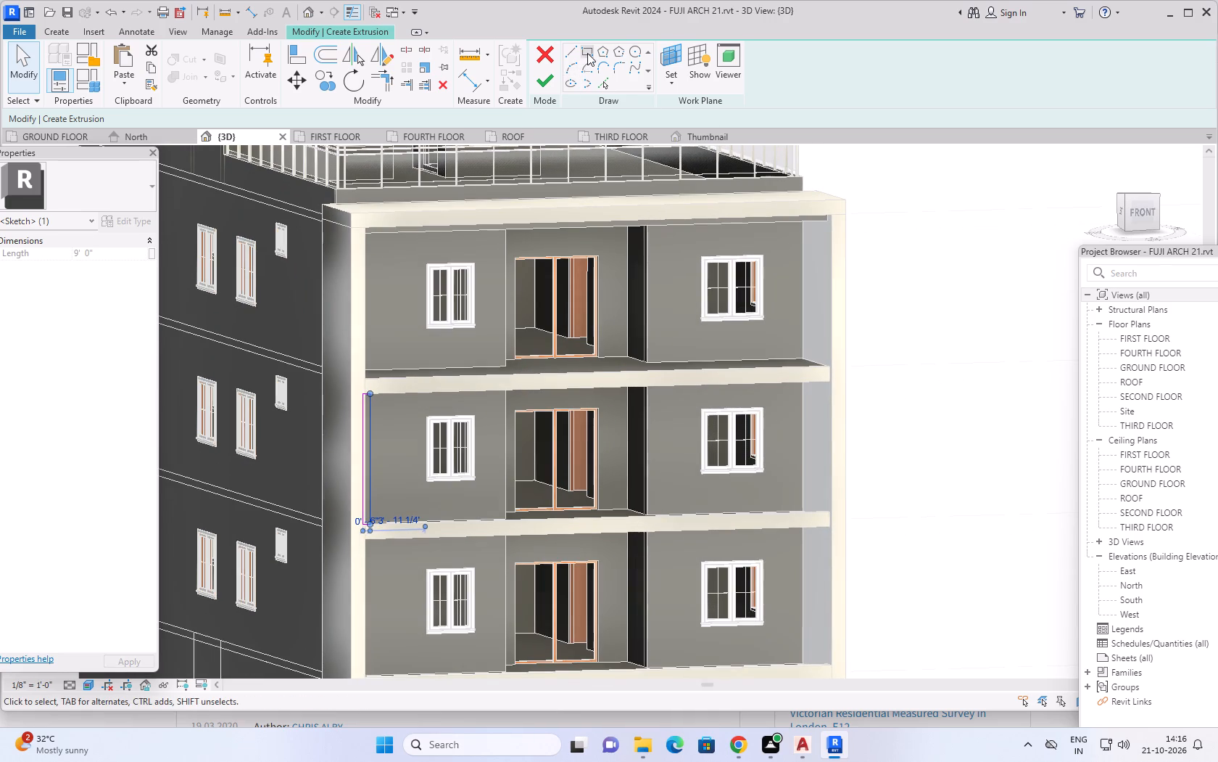
left_click(587, 53)
scroll(809, 407, "up", 9)
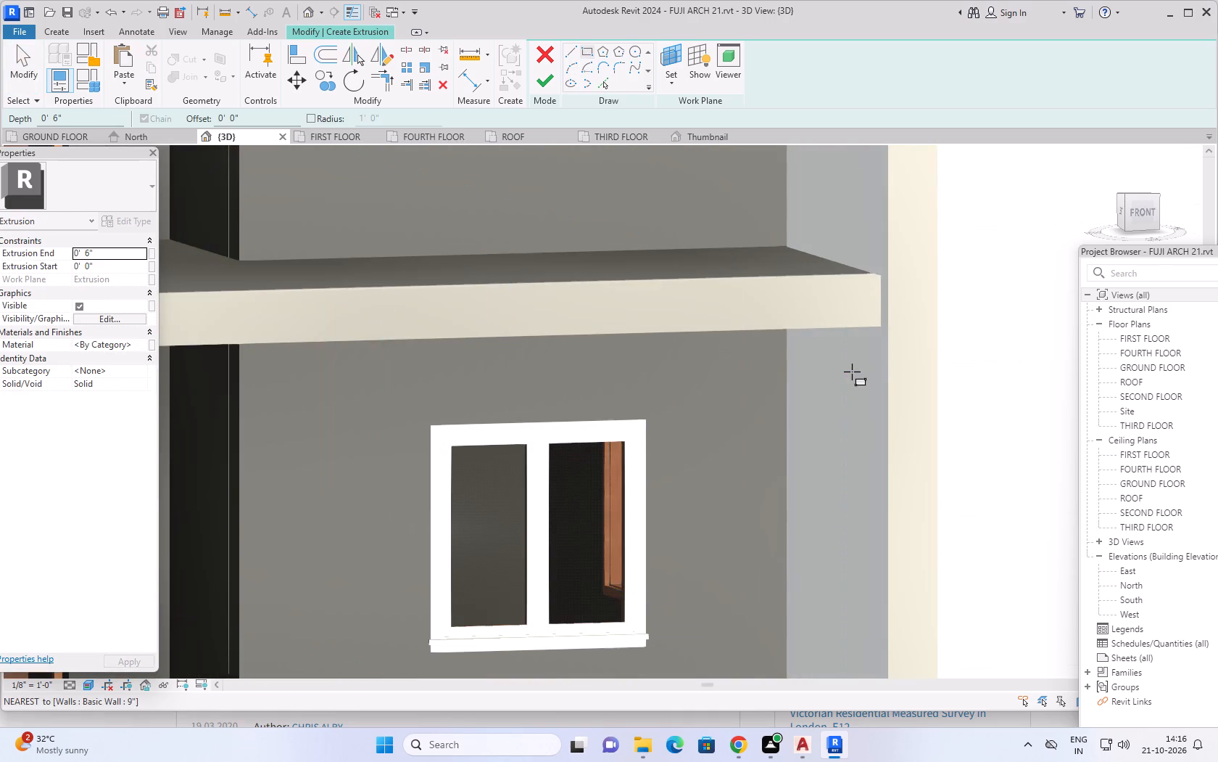
scroll(852, 372, "up", 2)
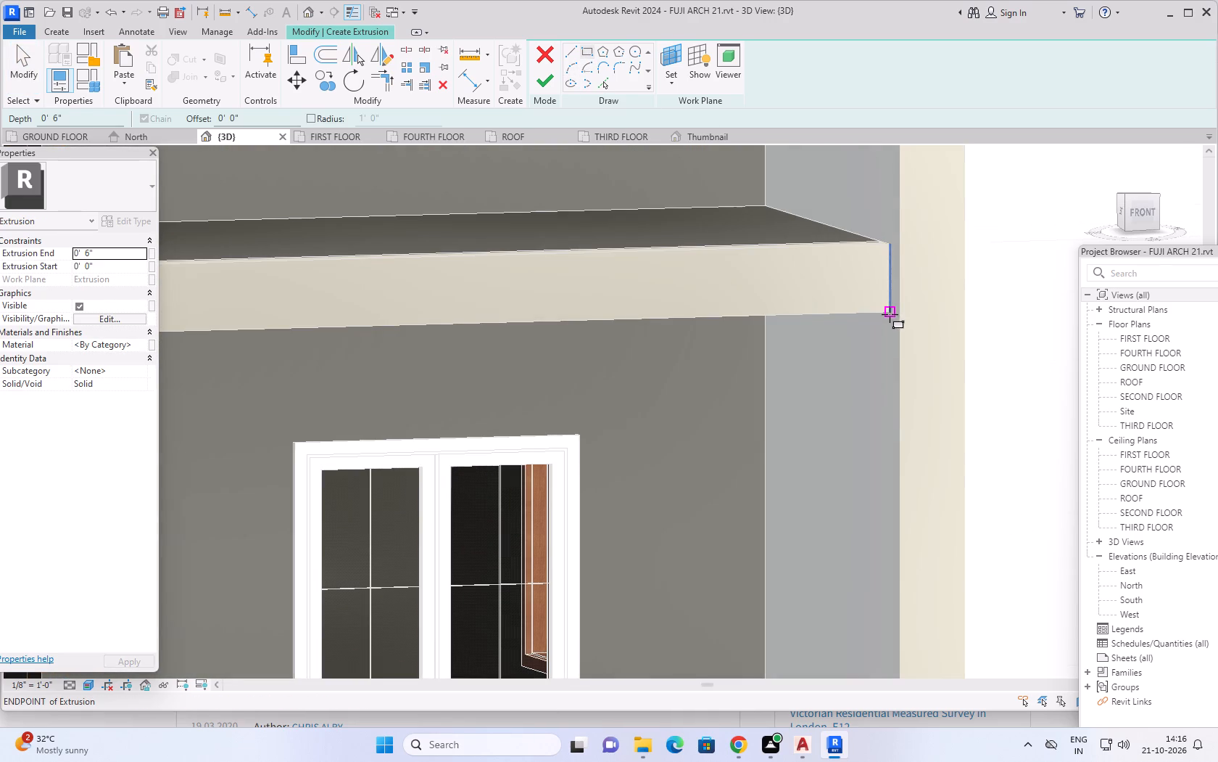
left_click(889, 314)
scroll(856, 519, "down", 8)
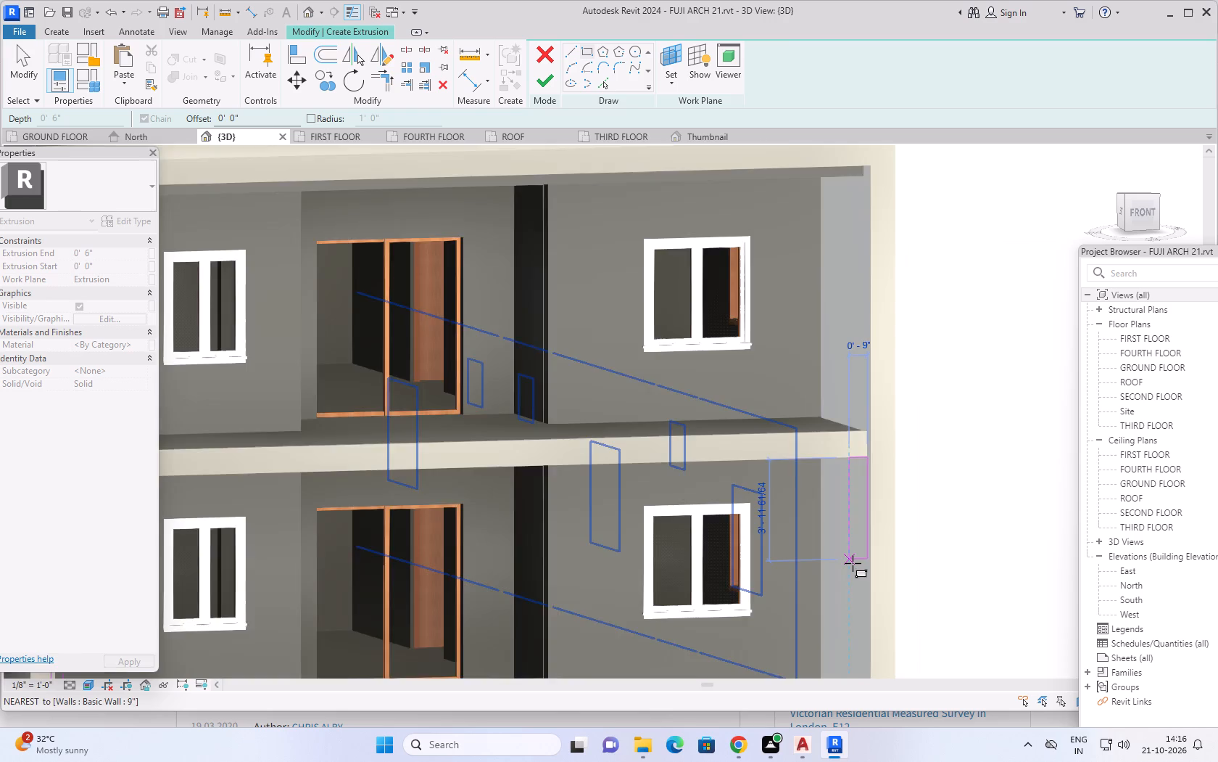
middle_click_drag(851, 563, 833, 427)
scroll(824, 530, "up", 3)
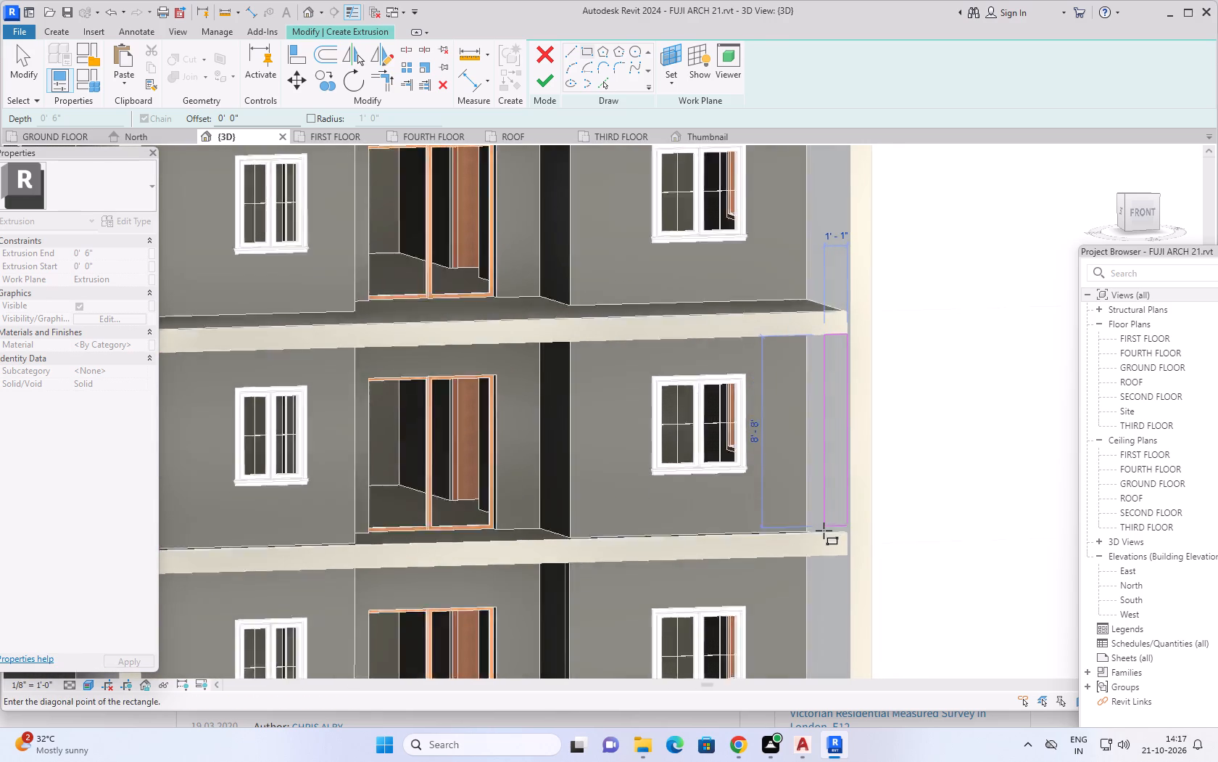
scroll(824, 530, "up", 2)
left_click(837, 538)
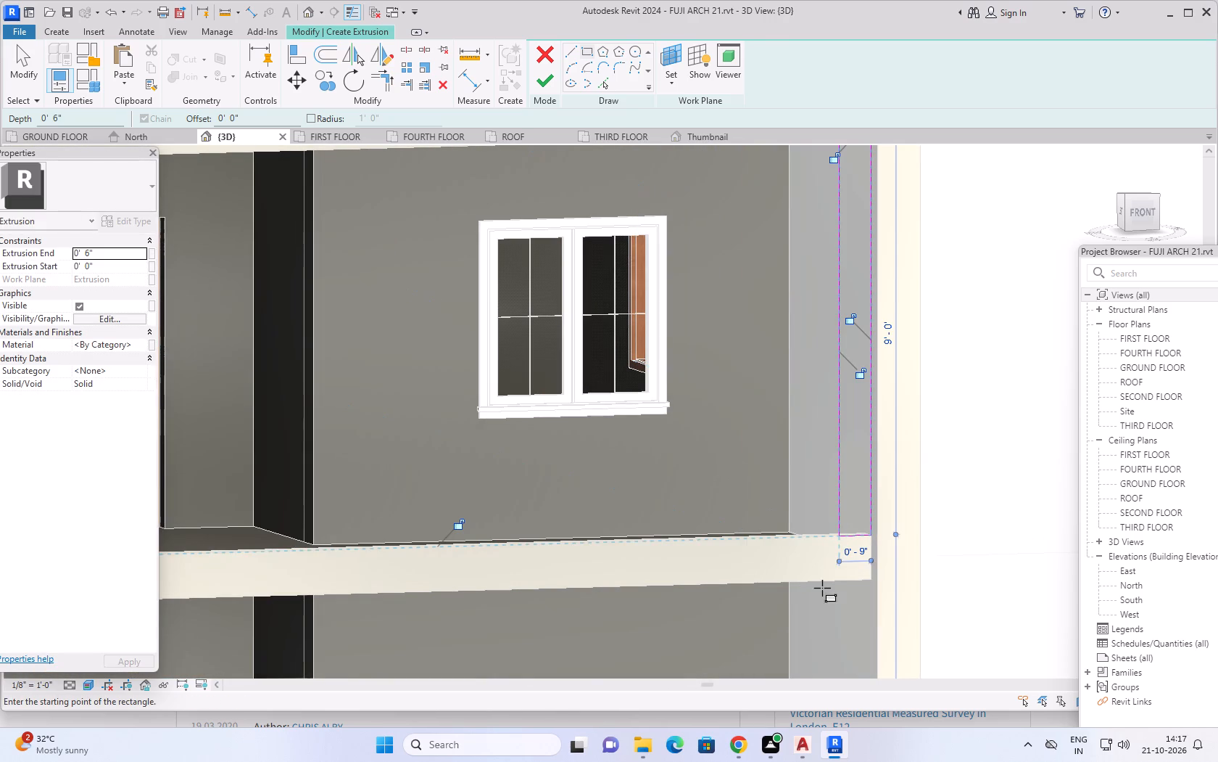
key("Escape")
key("Escape")
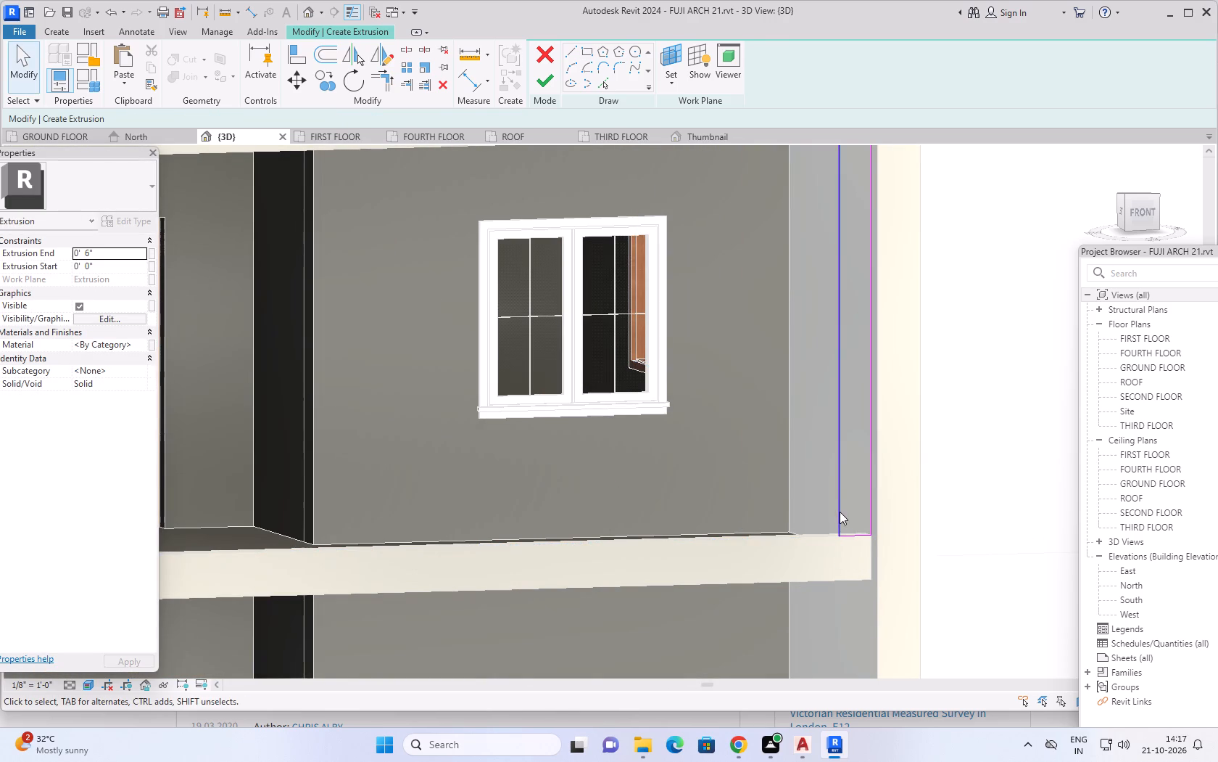
Set the width of the strip rectangle at the frame's right upright to 6".
left_click(840, 512)
left_click(855, 553)
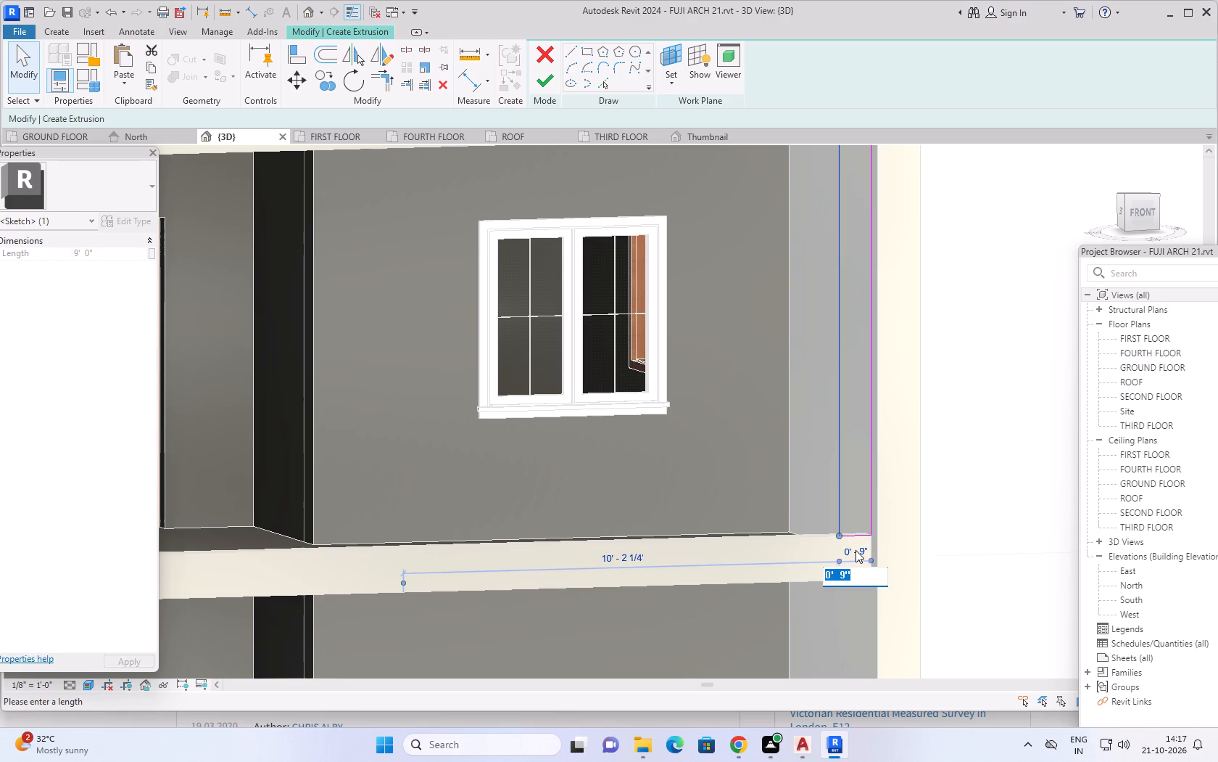
key("6")
key("shift+quotedbl")
key("Return")
Finish the extrusion of the two vertical strips with a 6" depth and clear the selection.
scroll(983, 409, "down", 6)
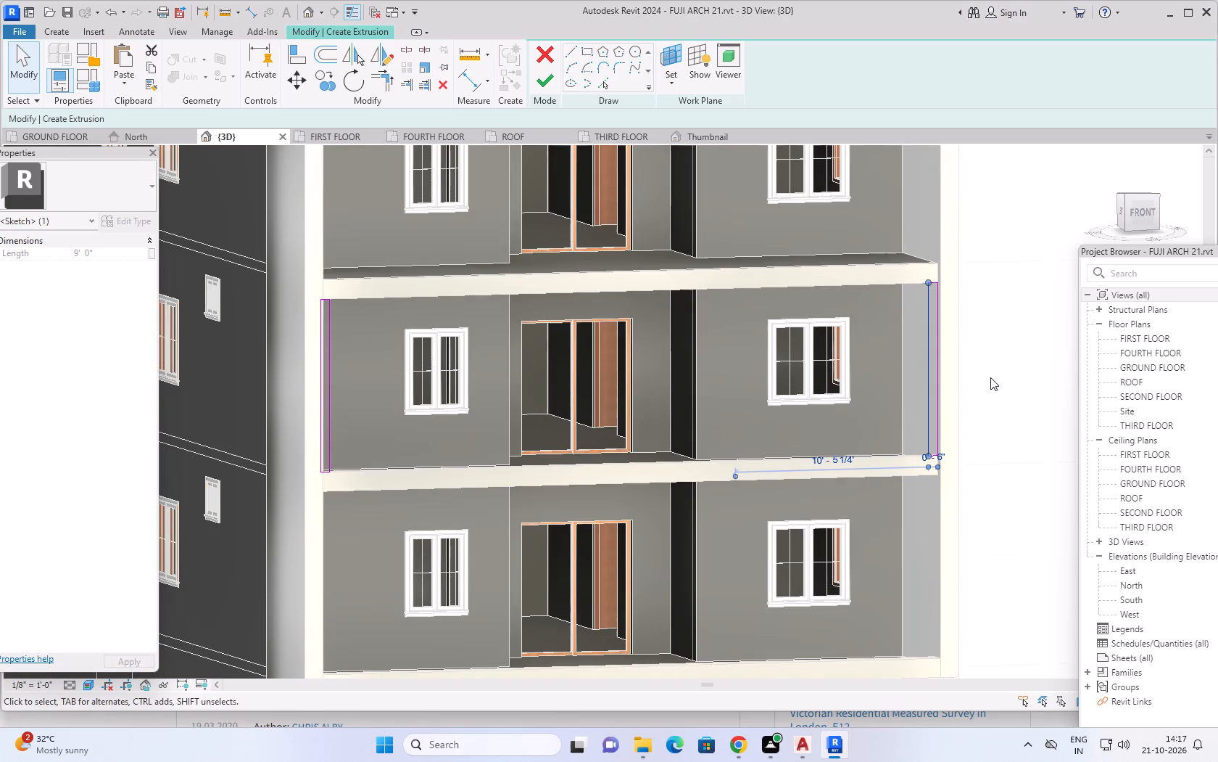
middle_click_drag(990, 377, 963, 392)
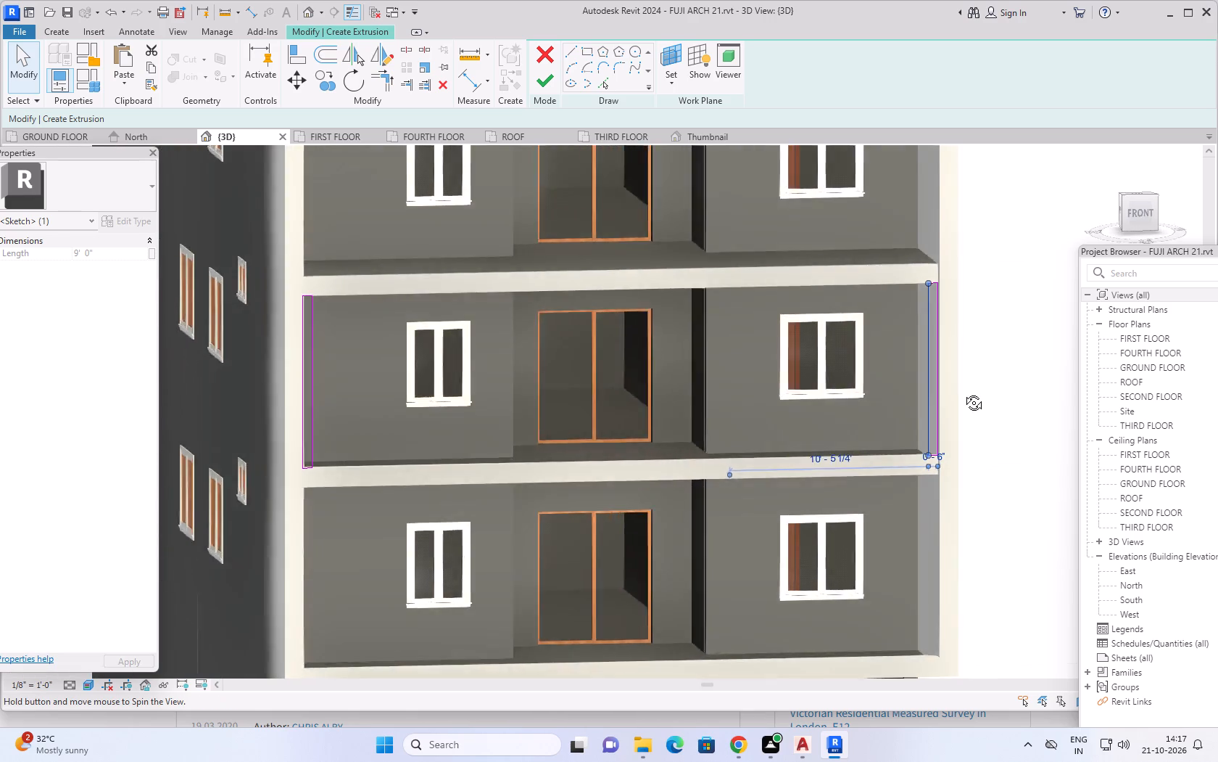
middle_click_drag(963, 392, 940, 366)
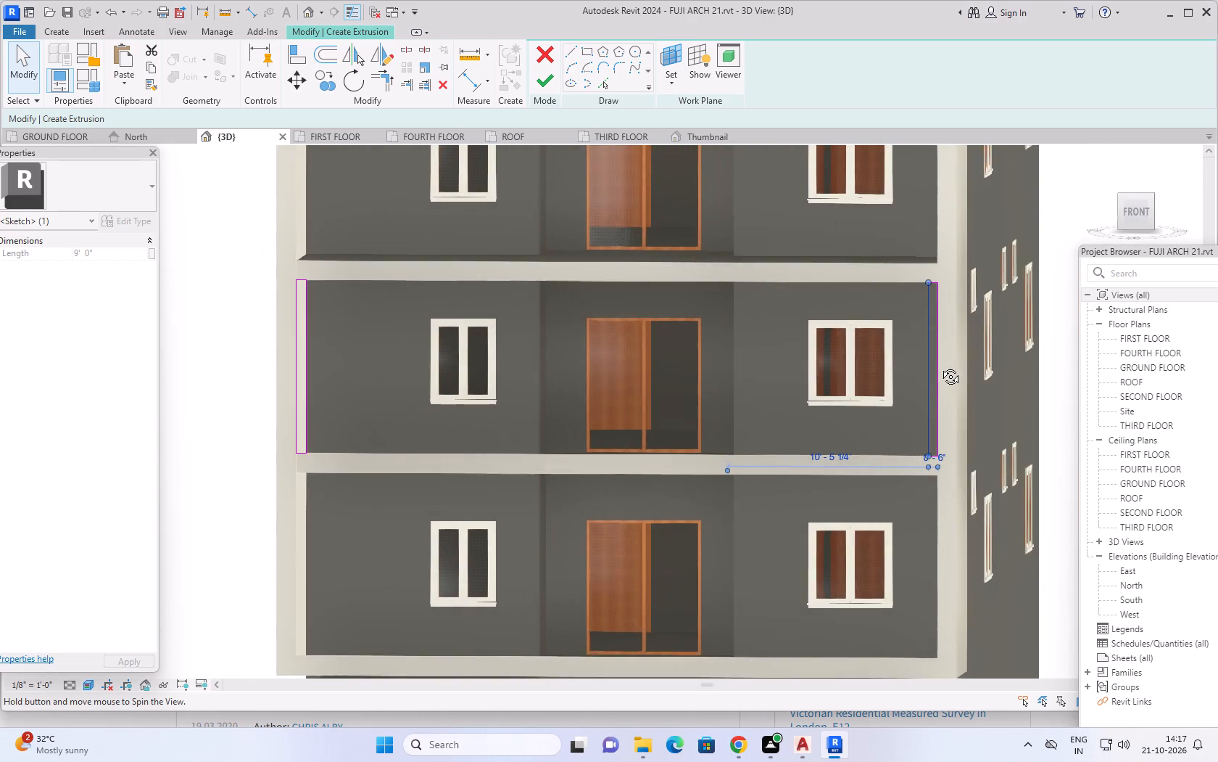
middle_click_drag(940, 366, 947, 371)
scroll(948, 372, "down", 5)
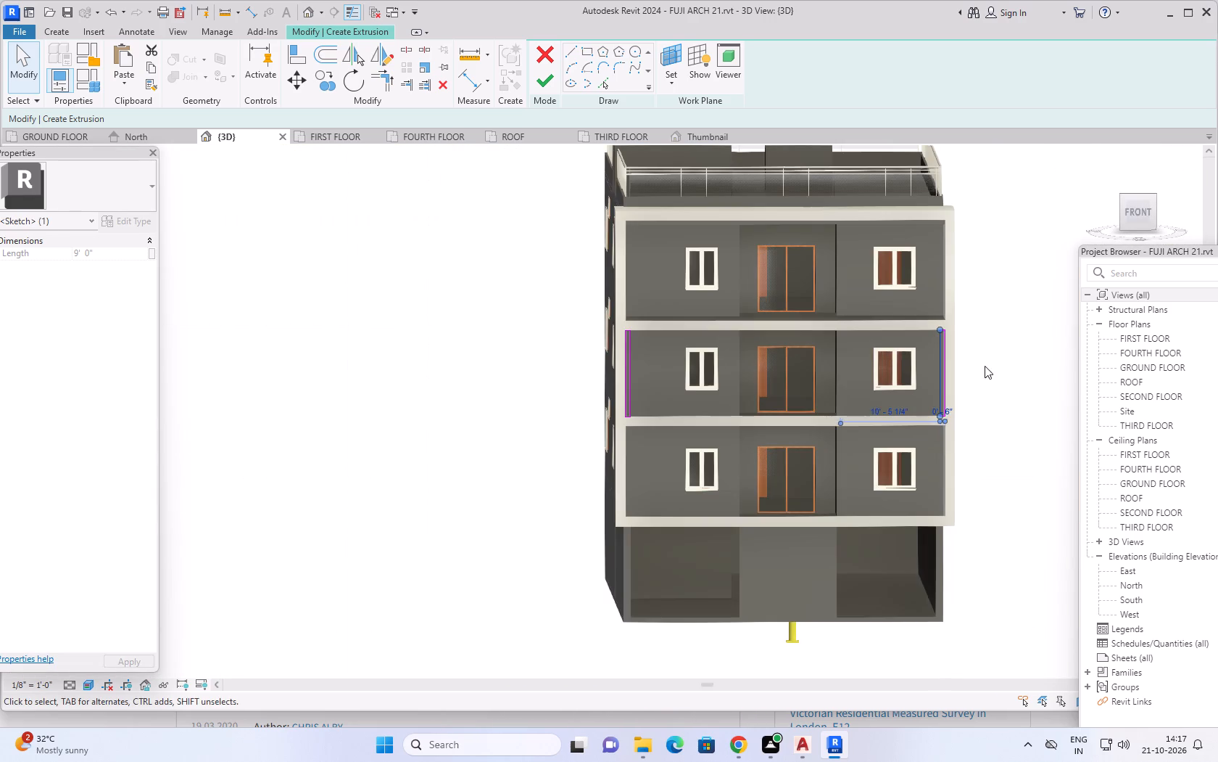
middle_click_drag(986, 365, 911, 413)
middle_click_drag(908, 413, 898, 396)
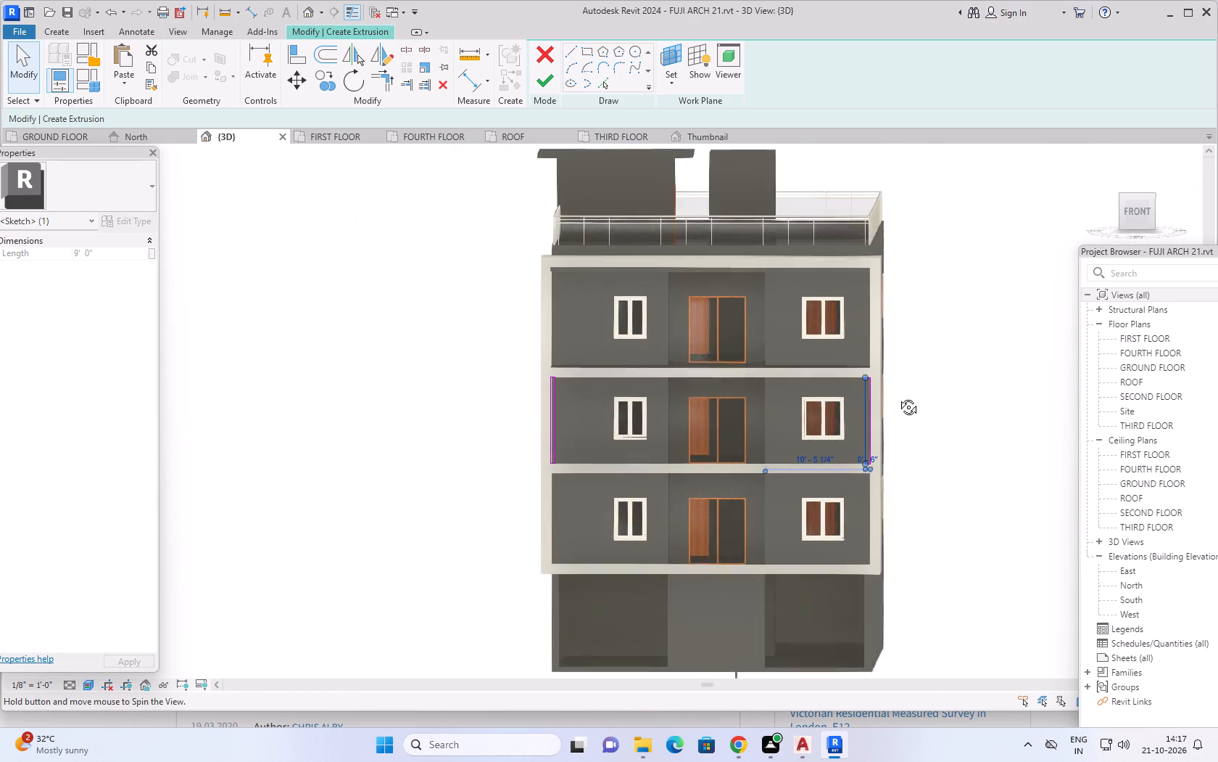
middle_click_drag(898, 396, 900, 409)
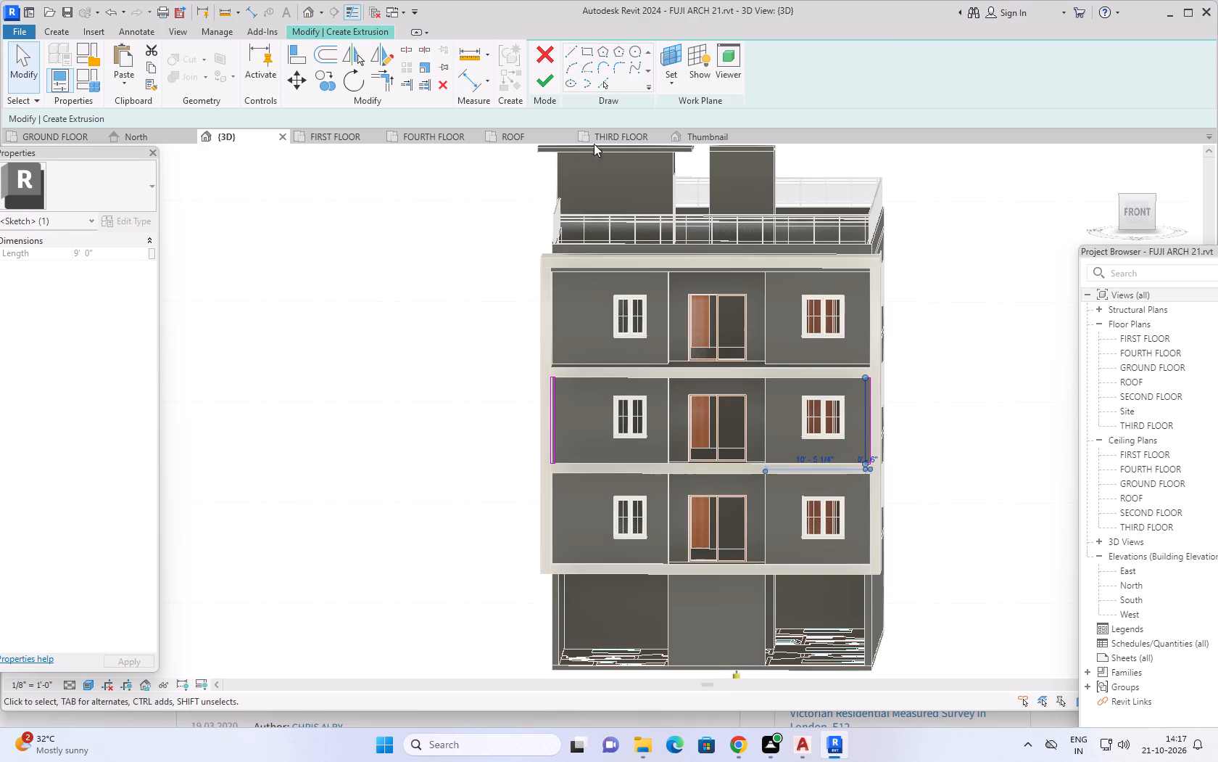
left_click(546, 78)
scroll(977, 398, "down", 2)
middle_click_drag(981, 384, 910, 411)
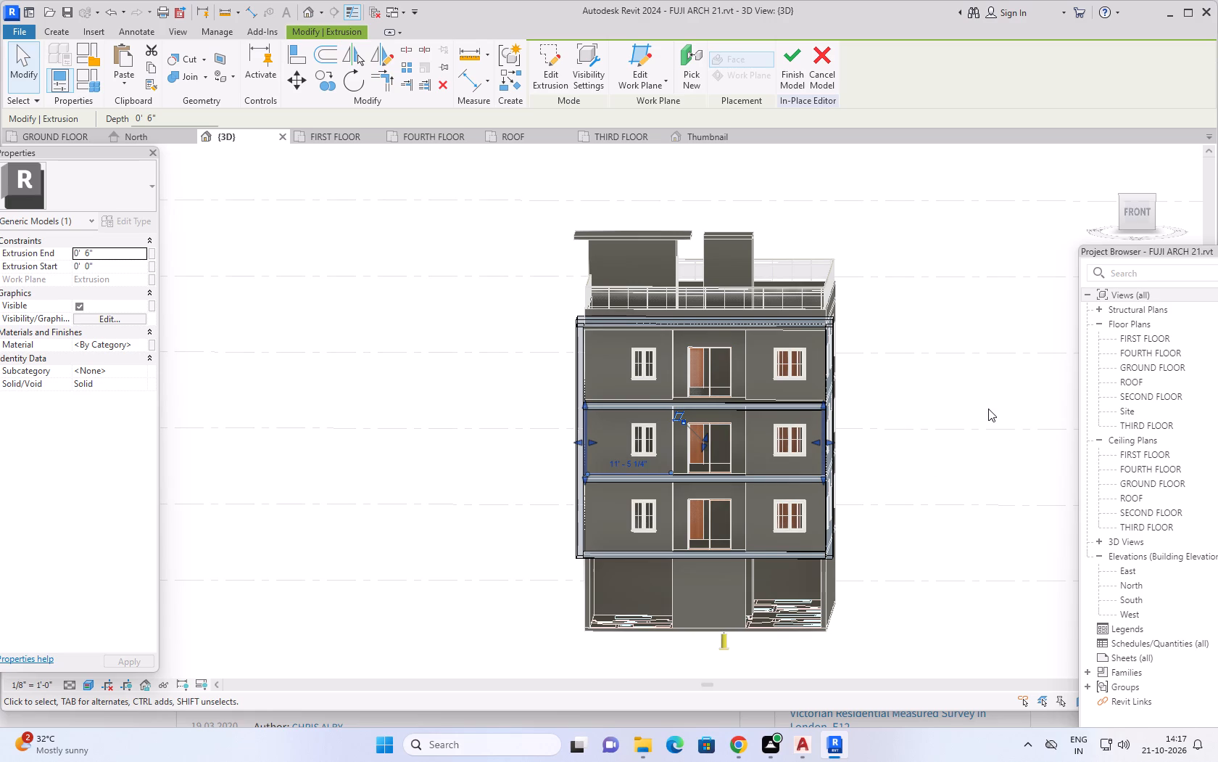
middle_click_drag(888, 518, 891, 500)
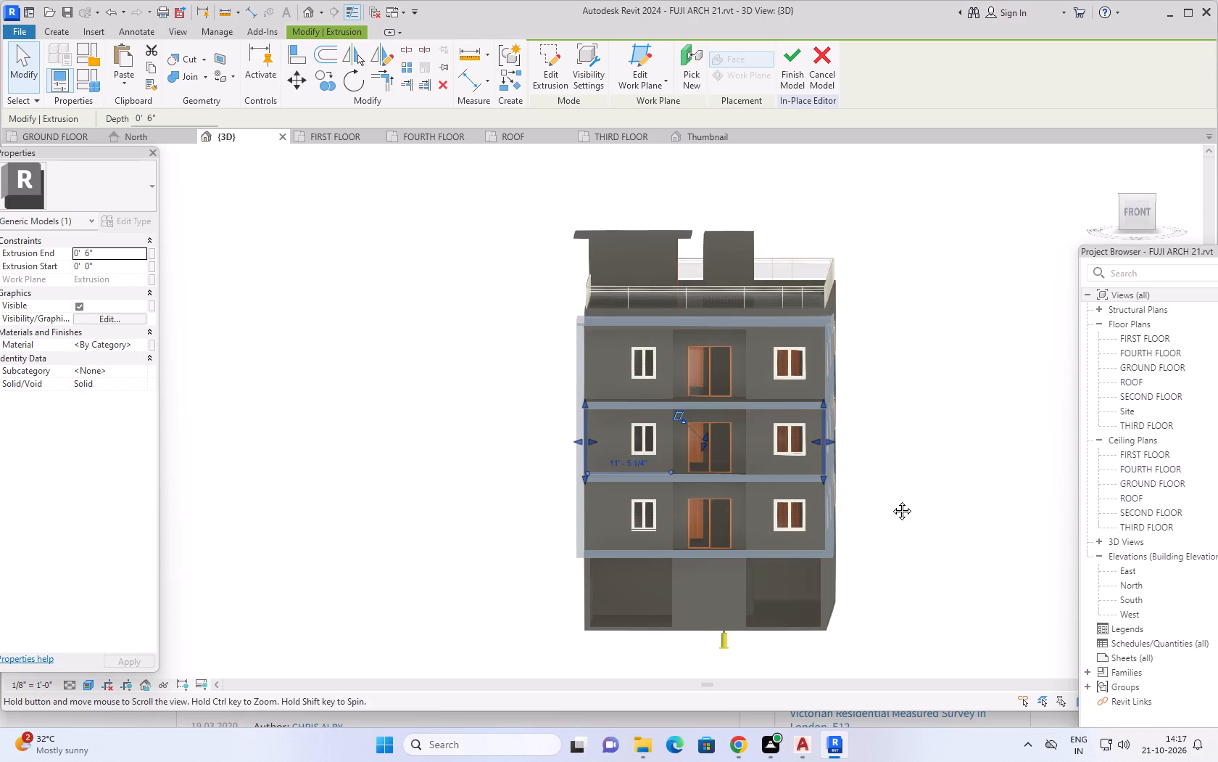
middle_click_drag(891, 500, 893, 482)
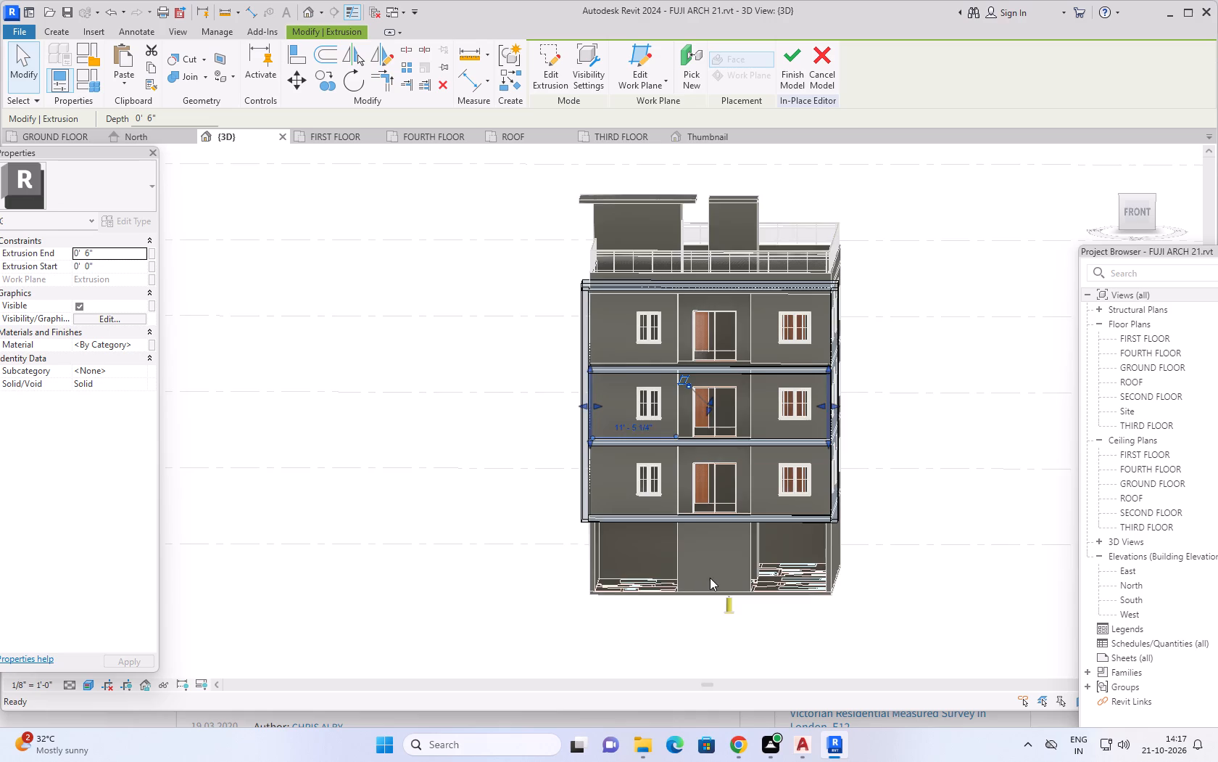
scroll(721, 577, "up", 1)
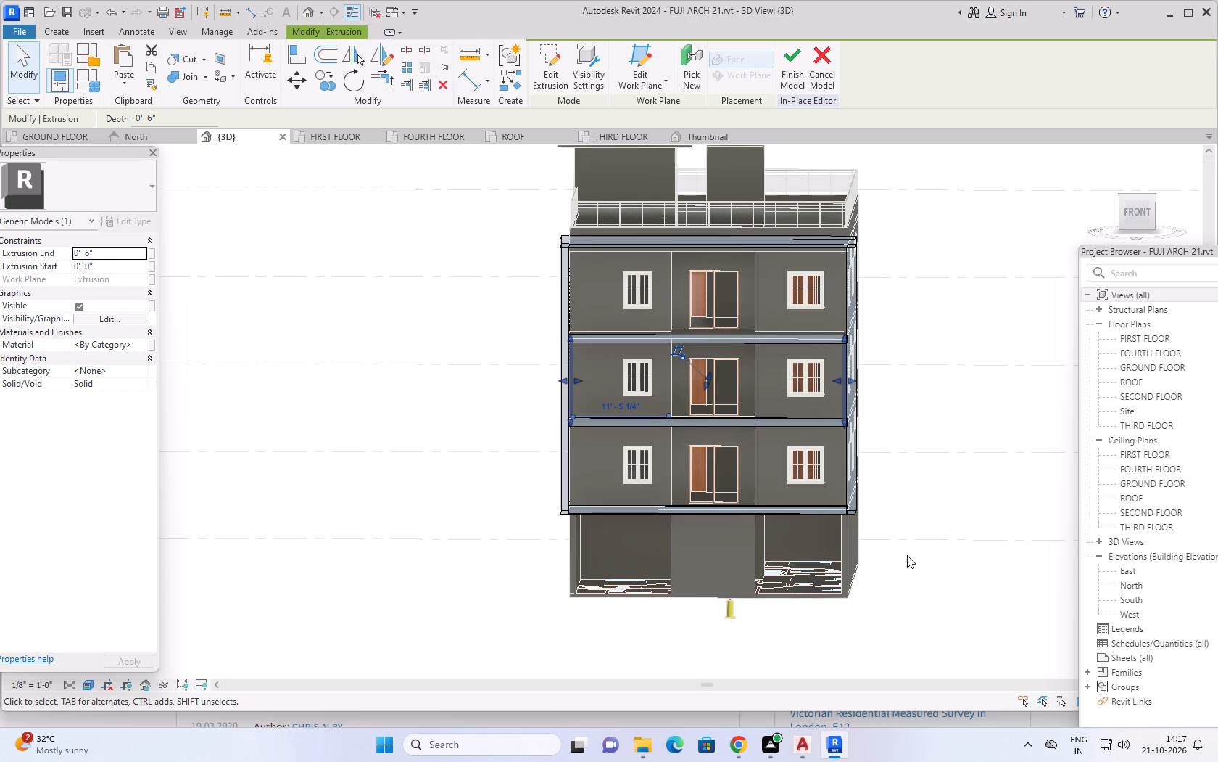
left_click(940, 406)
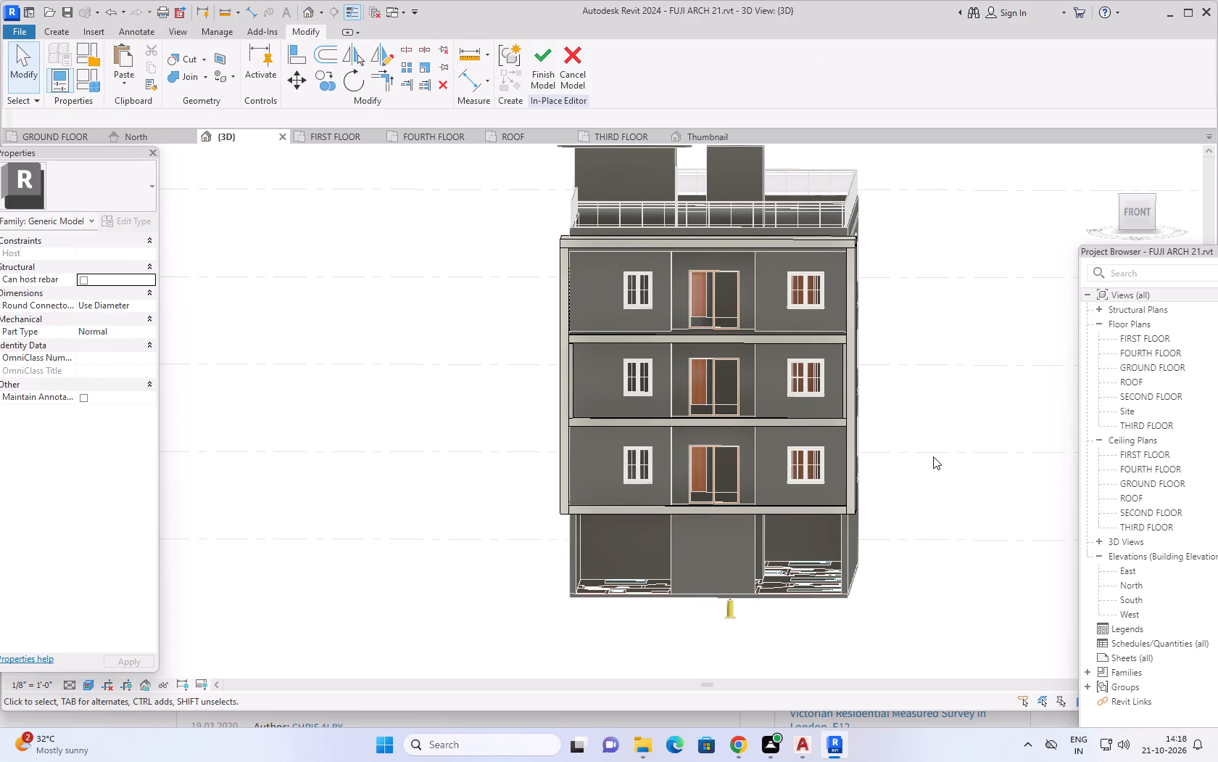
Examine the framed facade and its side strips from several angles and straight from the front, including the top-floor bay and roof railing.
middle_click_drag(934, 456, 929, 448, "shift")
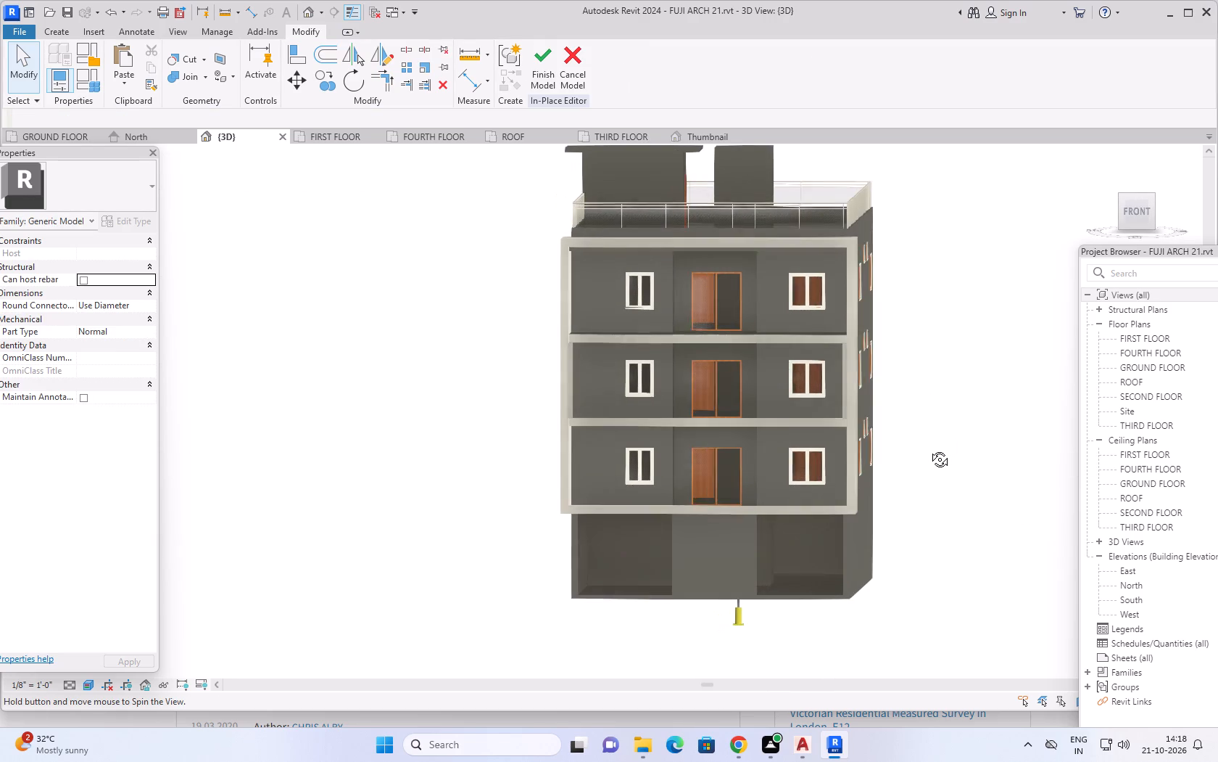
middle_click_drag(929, 448, 928, 449, "shift")
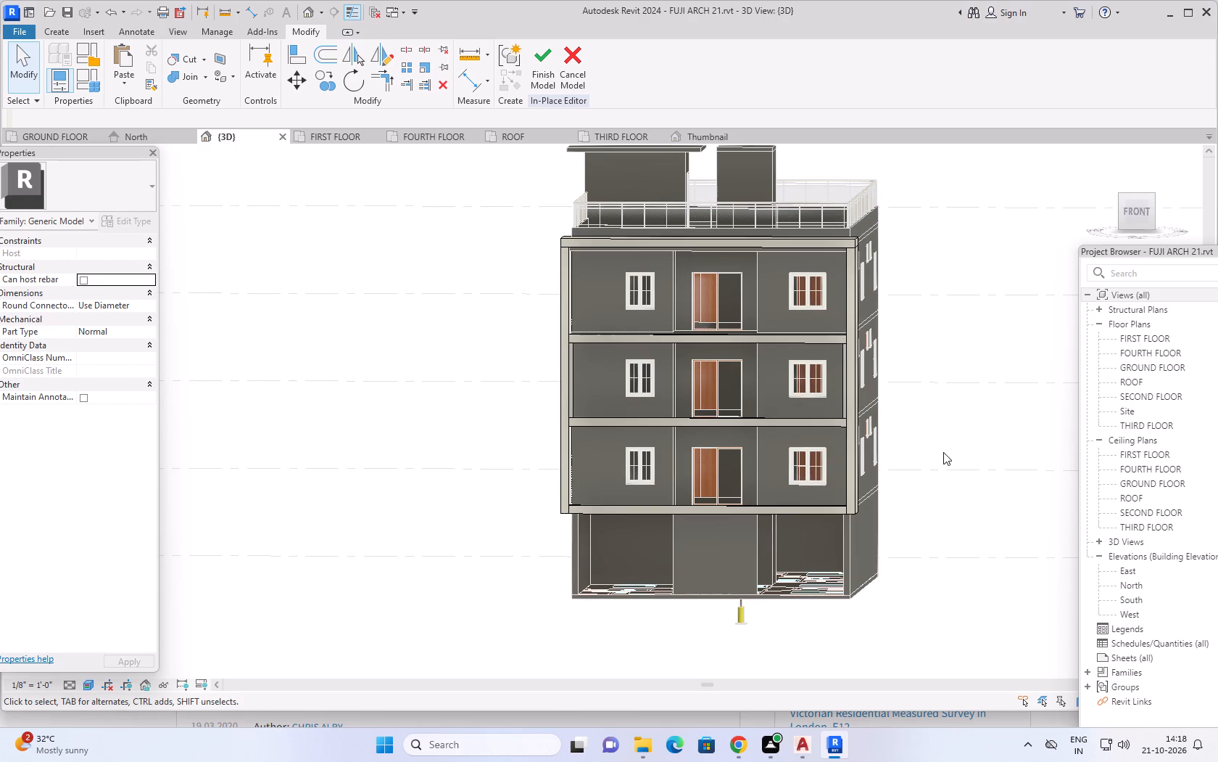
middle_click_drag(946, 453, 955, 452)
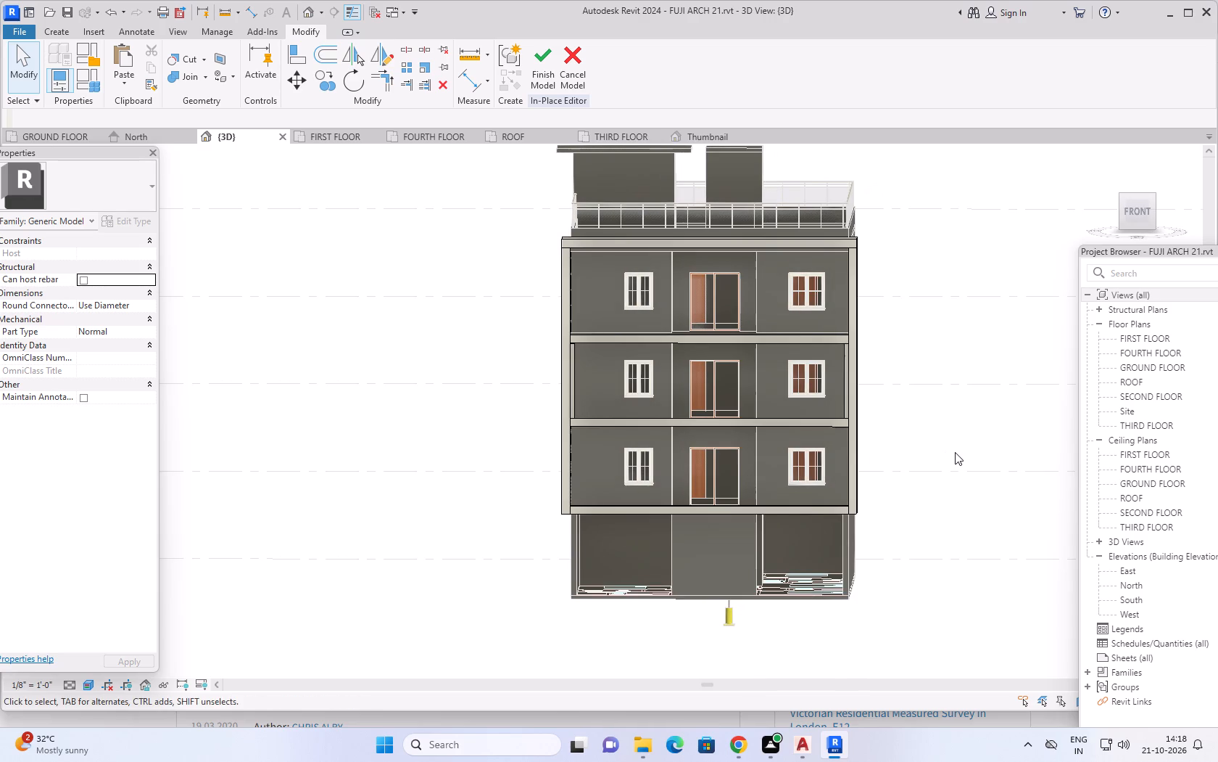
middle_click_drag(955, 452, 956, 408)
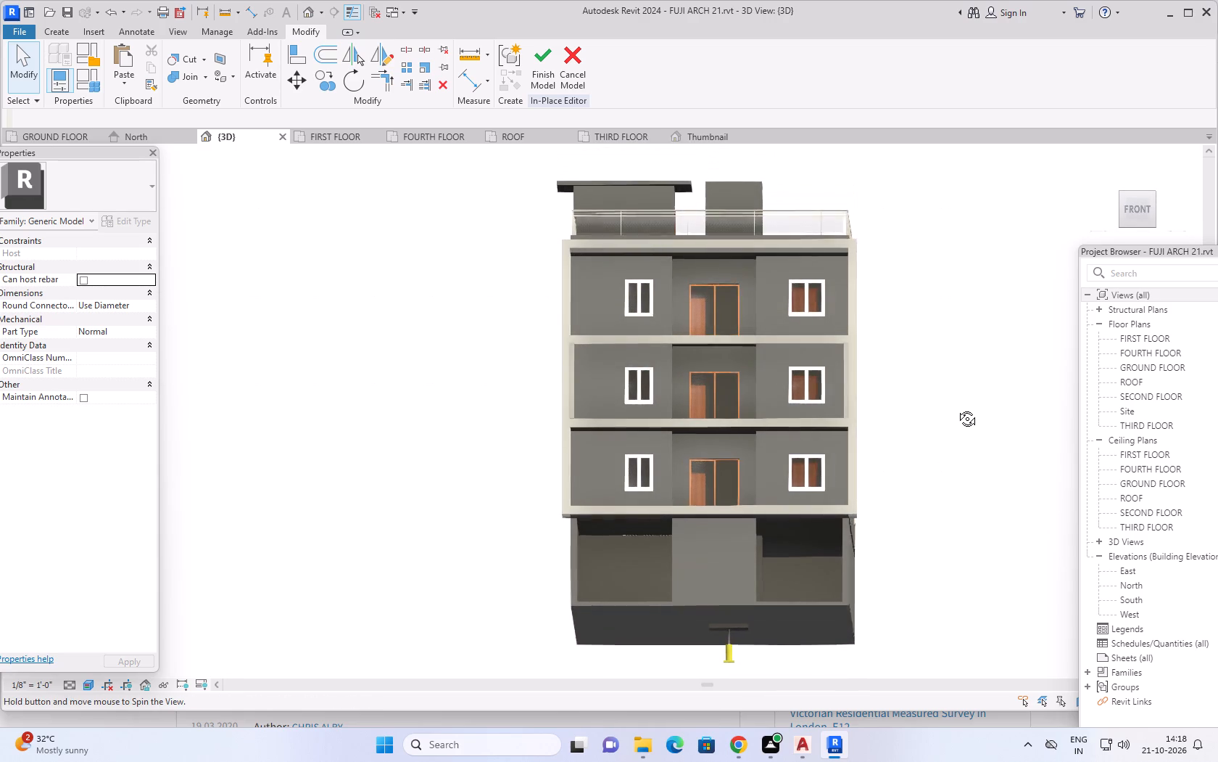
middle_click_drag(956, 408, 961, 460)
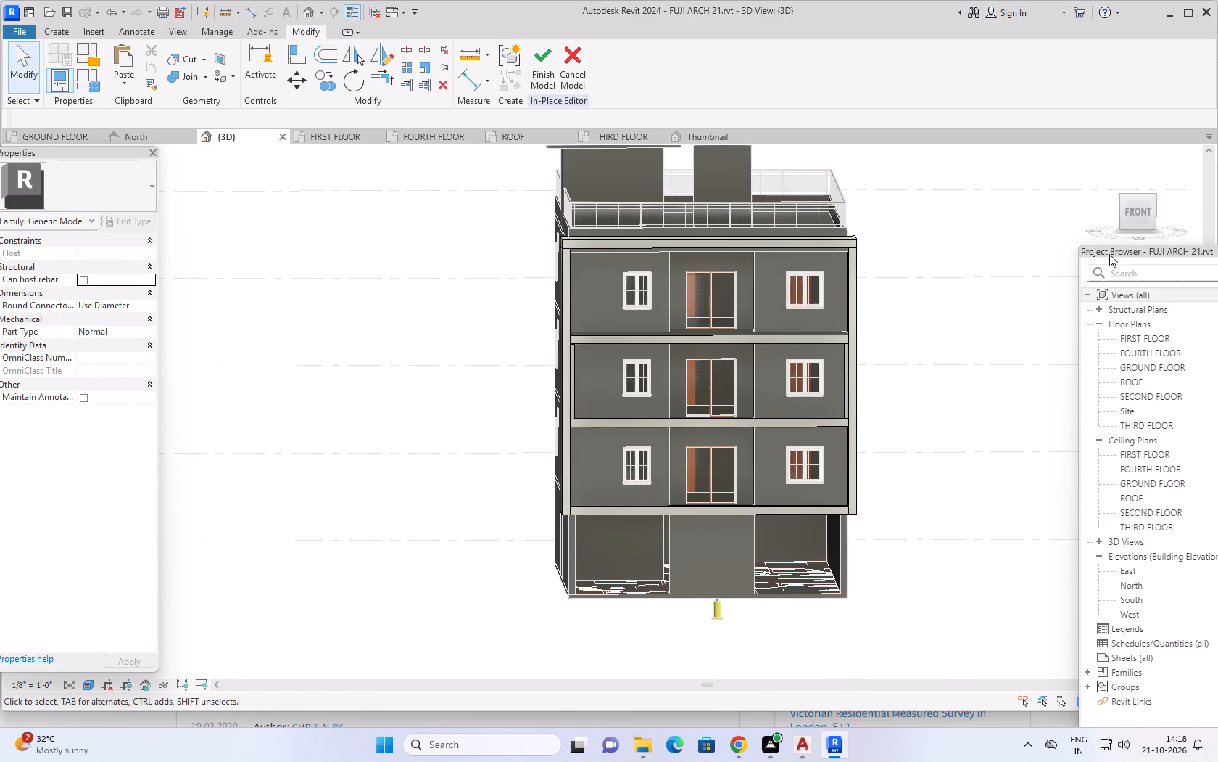
left_click(1133, 205)
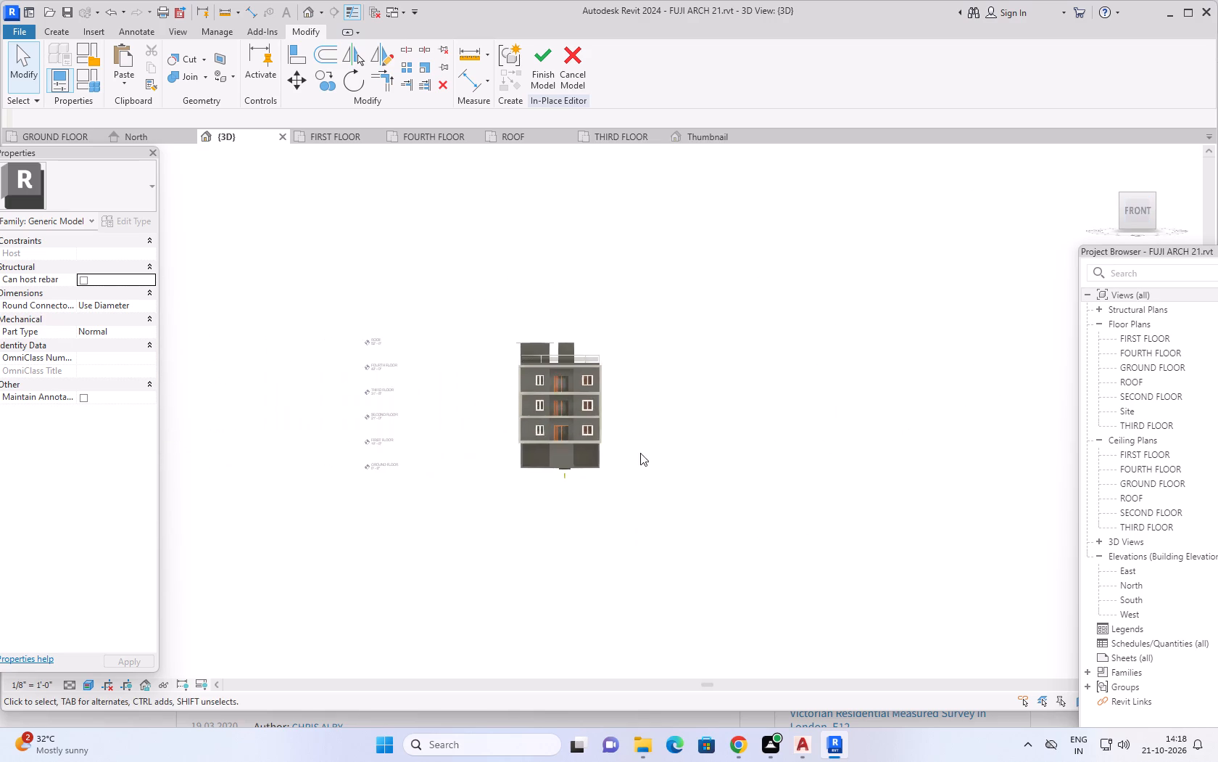
scroll(557, 459, "up", 4)
scroll(828, 446, "up", 3)
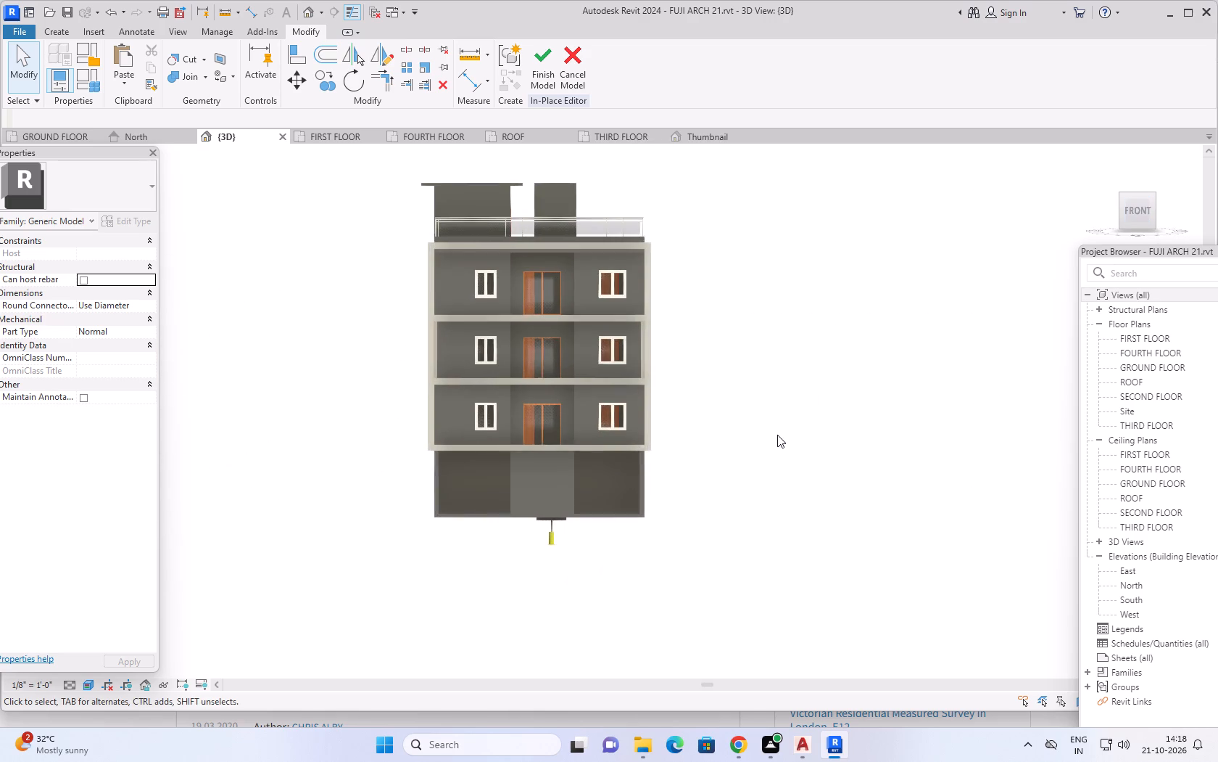
middle_click_drag(776, 414, 868, 438)
scroll(837, 417, "up", 2)
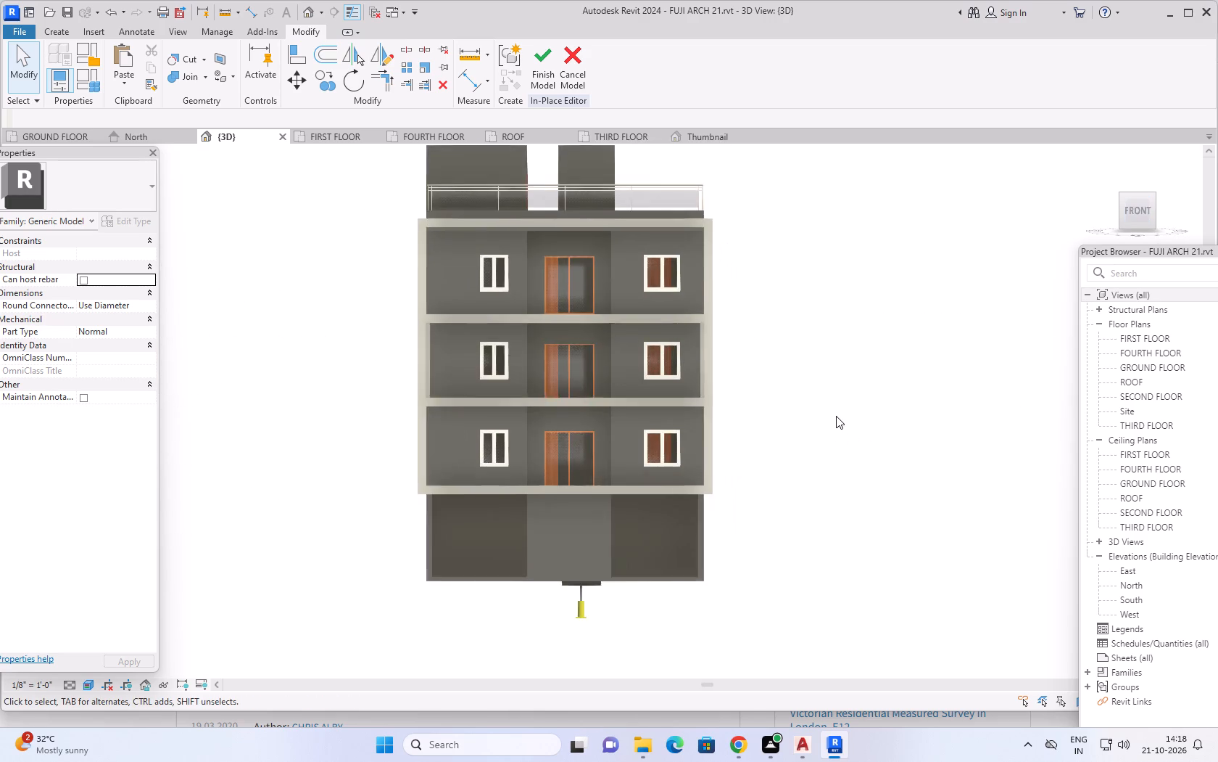
scroll(836, 416, "up", 1)
middle_click_drag(836, 415, 981, 441)
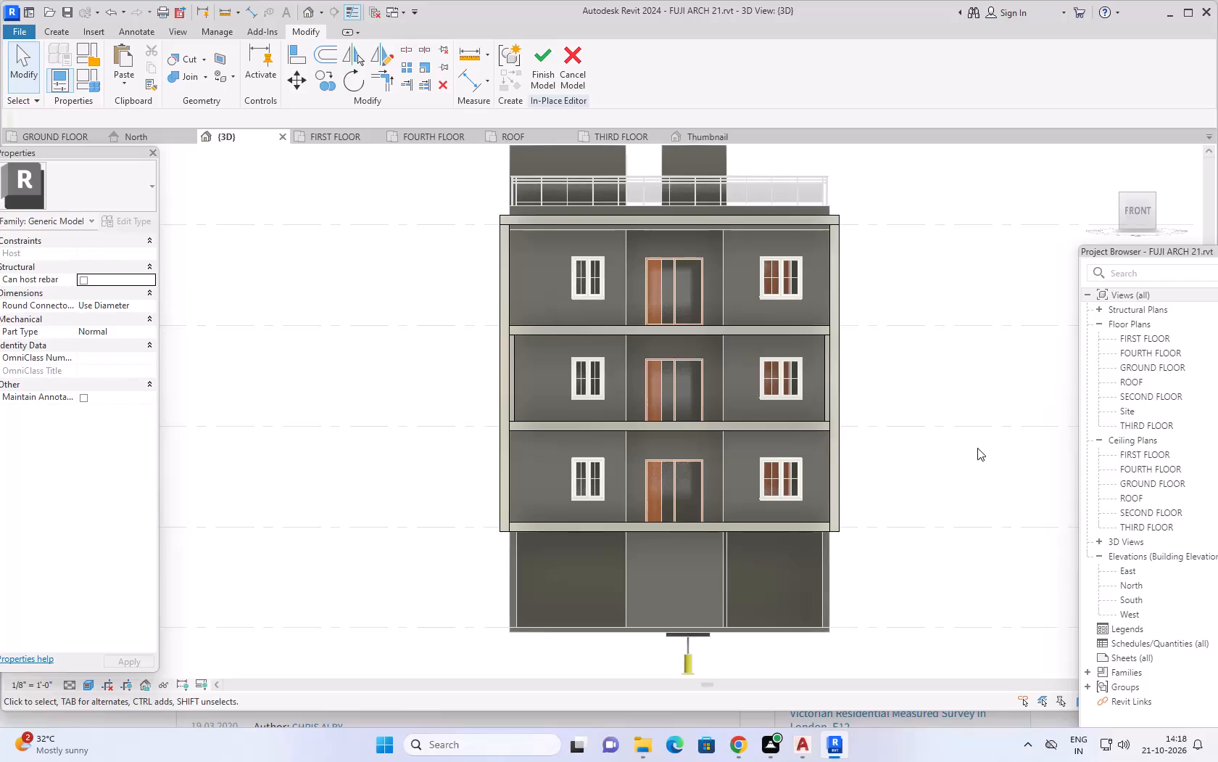
scroll(922, 483, "down", 1)
middle_click_drag(929, 477, 881, 478)
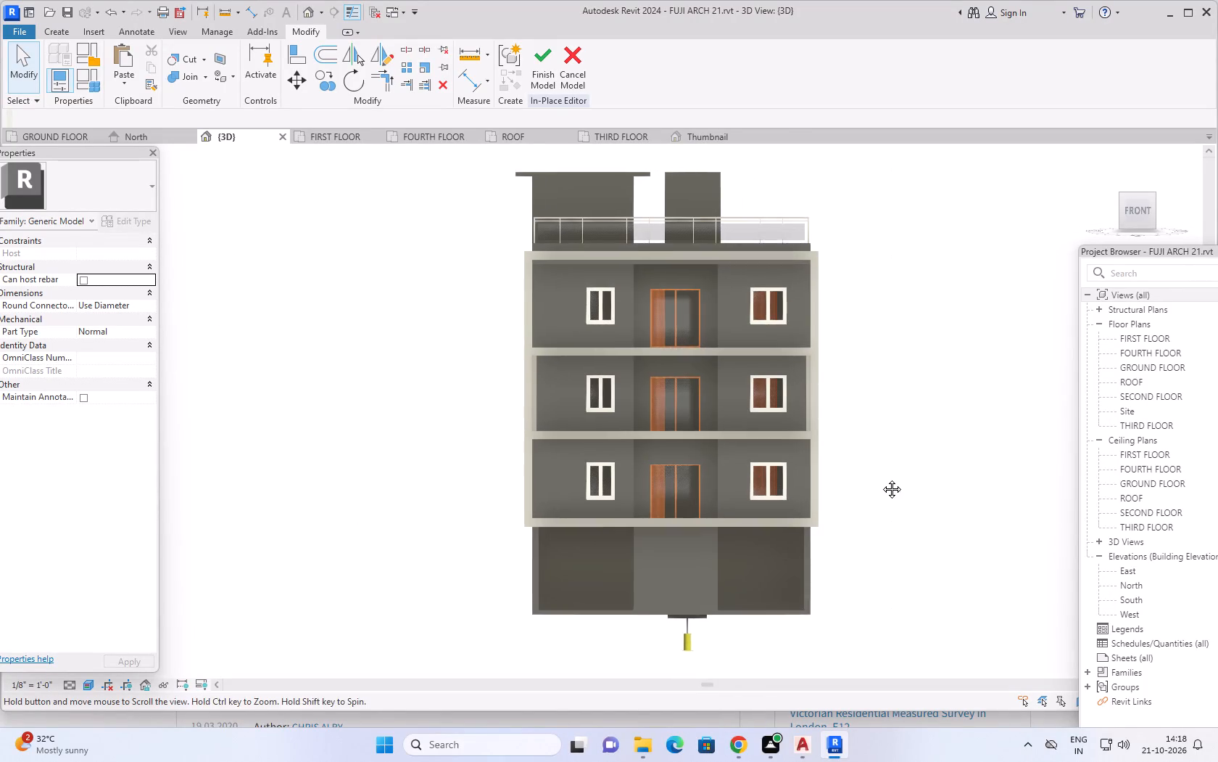
middle_click_drag(881, 478, 876, 478)
scroll(879, 493, "up", 1)
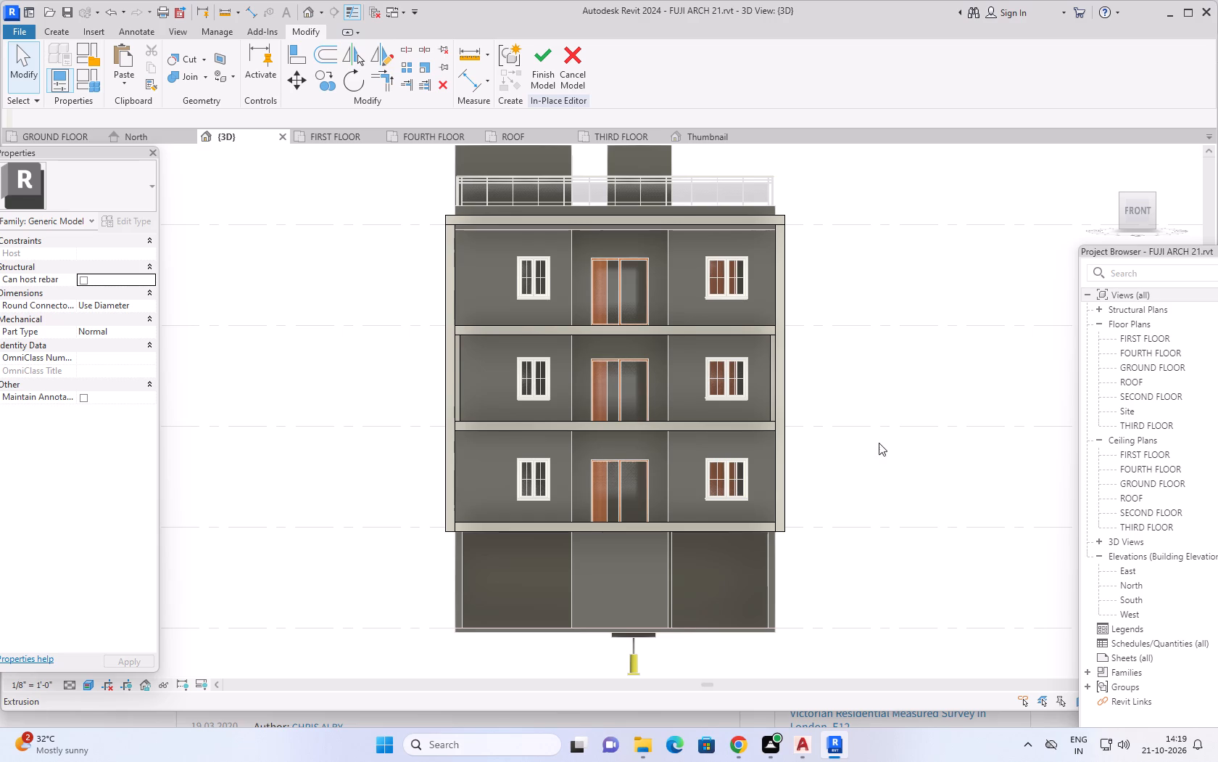
scroll(878, 448, "down", 1)
middle_click_drag(913, 496, 850, 475)
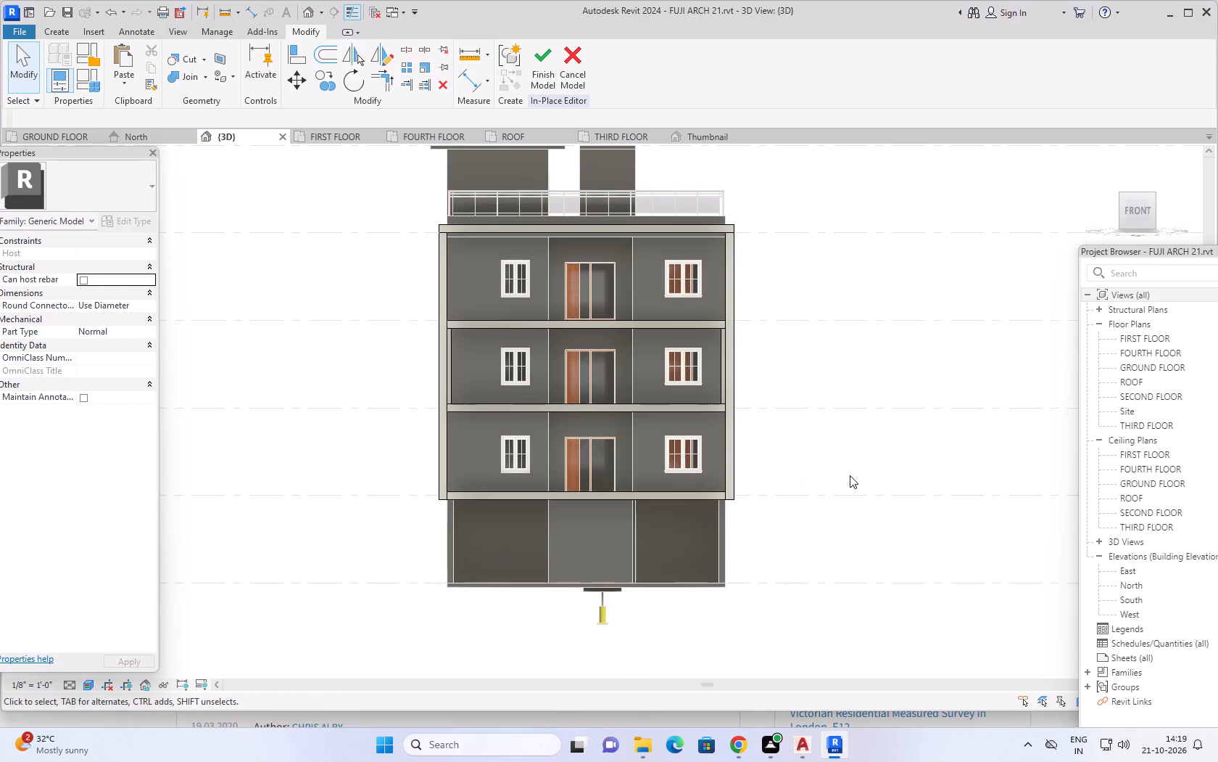
middle_click_drag(883, 435, 879, 491)
middle_click_drag(848, 496, 872, 476)
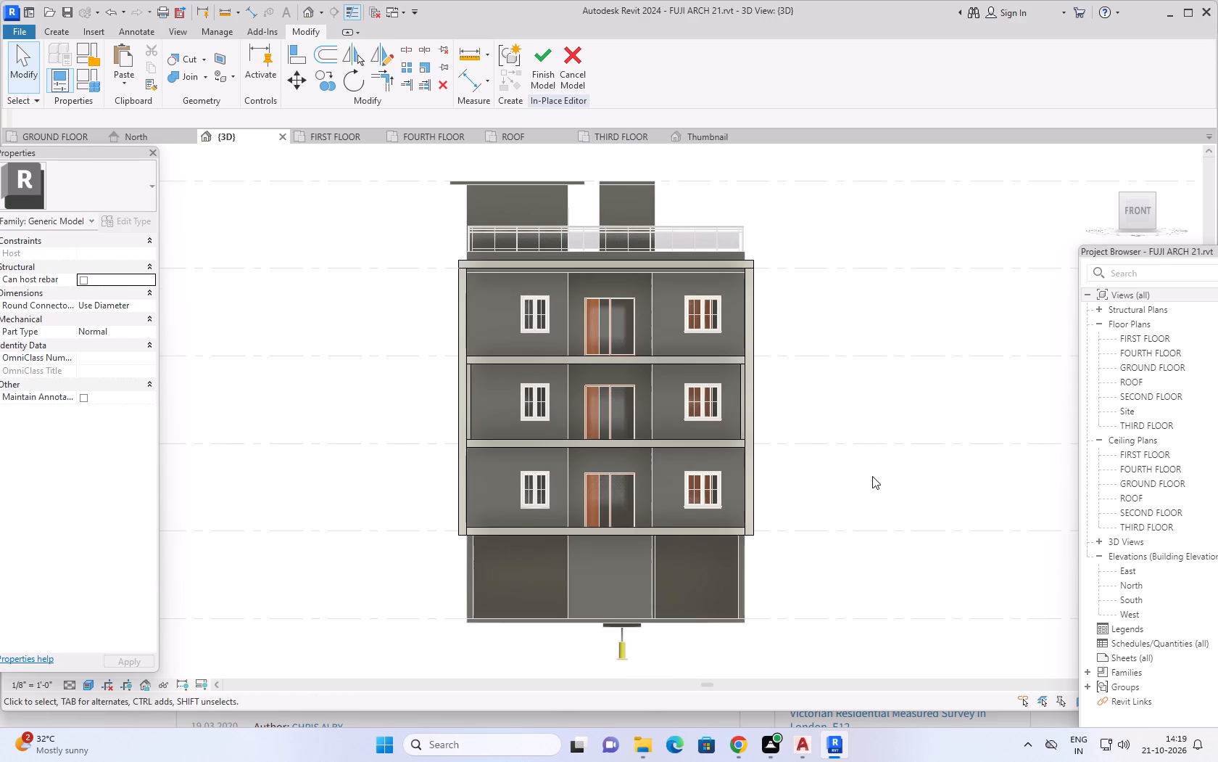
middle_click_drag(837, 468, 857, 462)
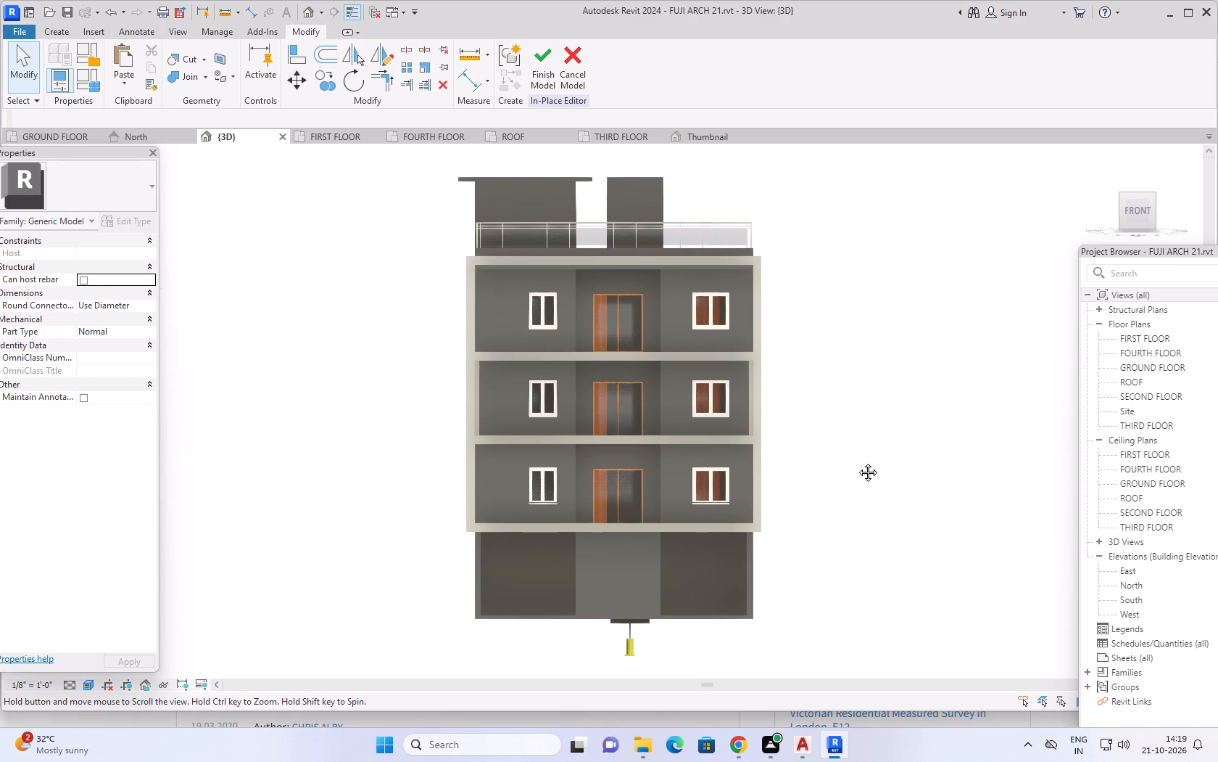
middle_click_drag(857, 462, 856, 484)
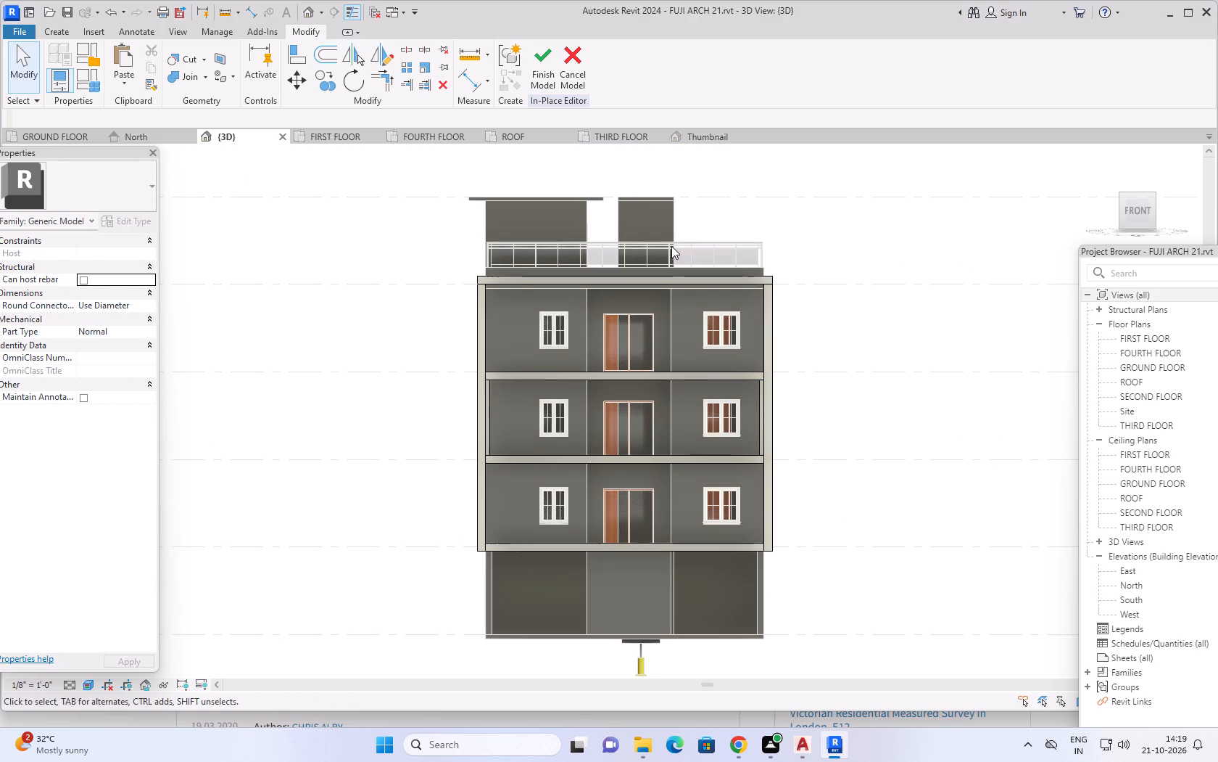
scroll(650, 584, "up", 2)
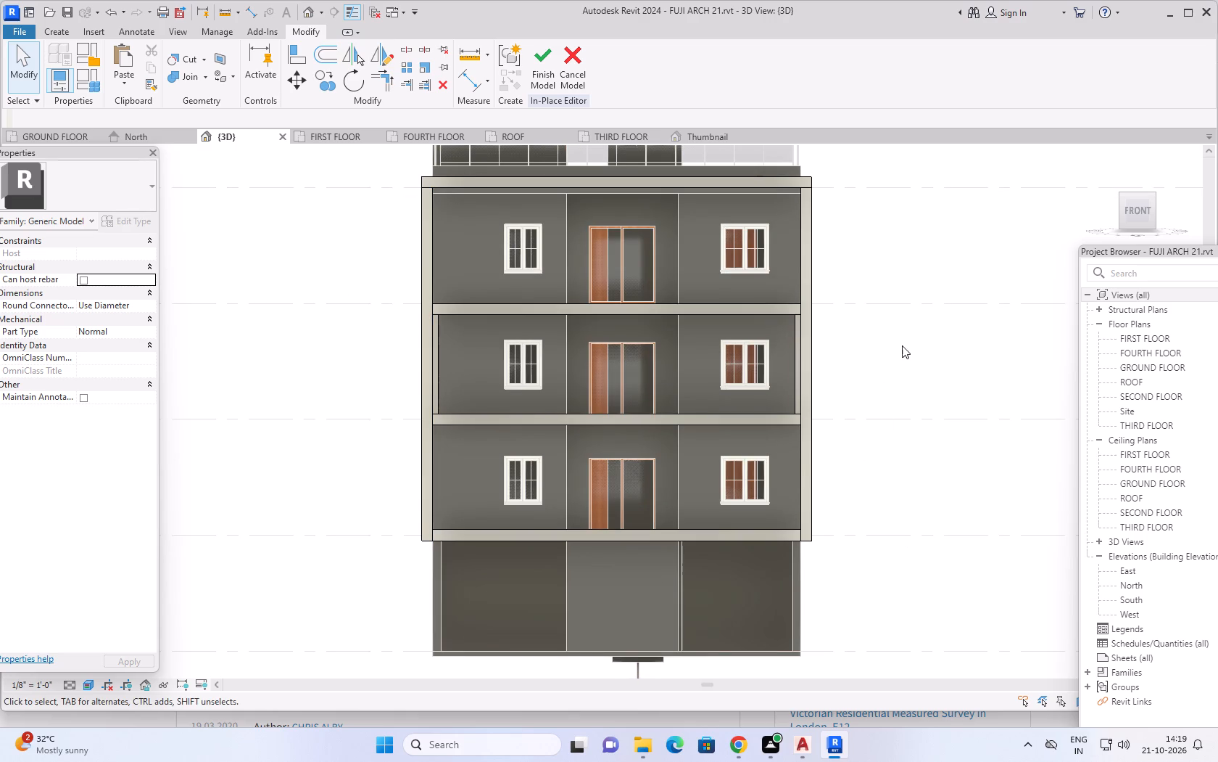
middle_click_drag(902, 345, 878, 396)
middle_click_drag(870, 441, 870, 340)
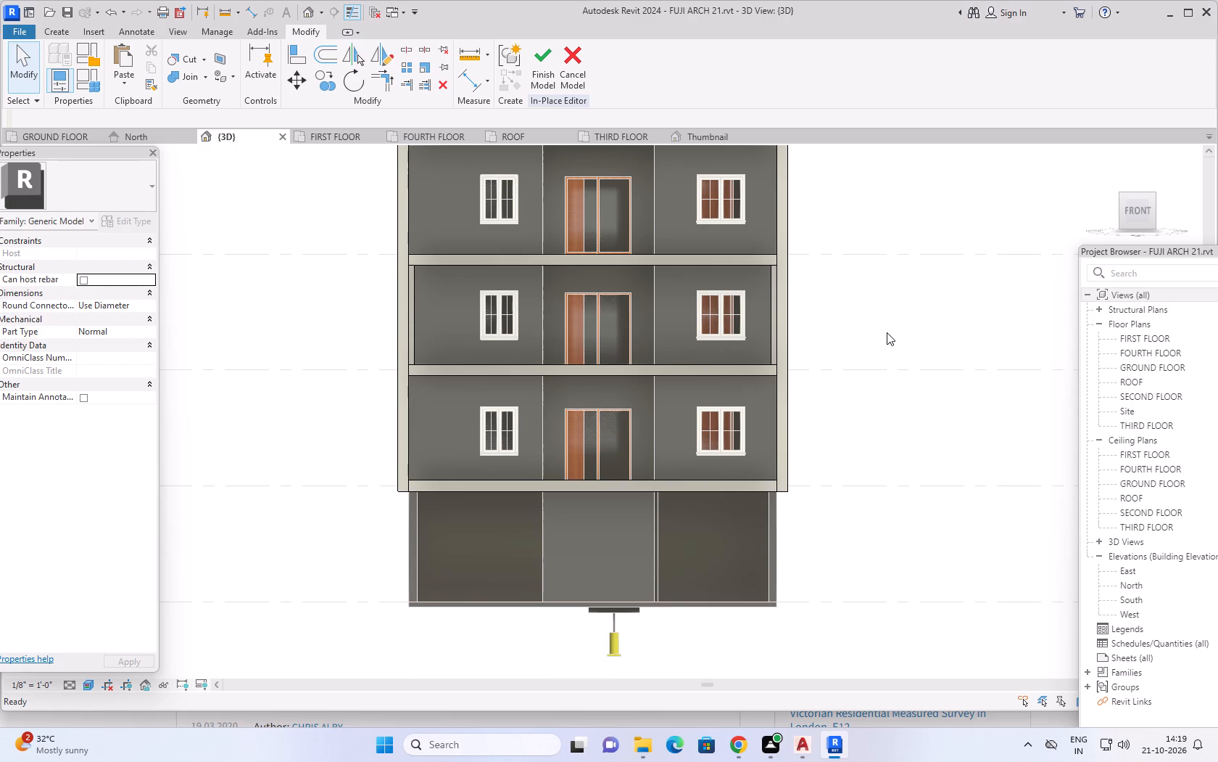
scroll(888, 332, "down", 1)
middle_click_drag(887, 332, 840, 438)
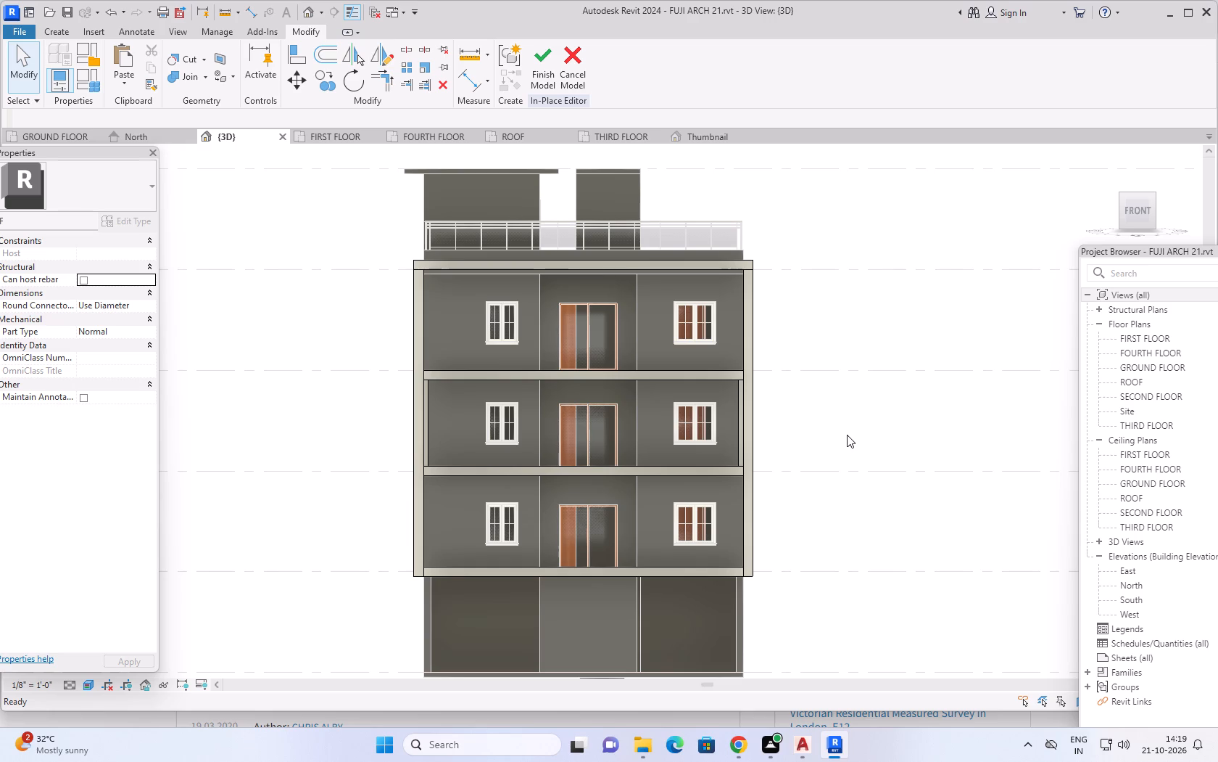
middle_click_drag(840, 333, 858, 397)
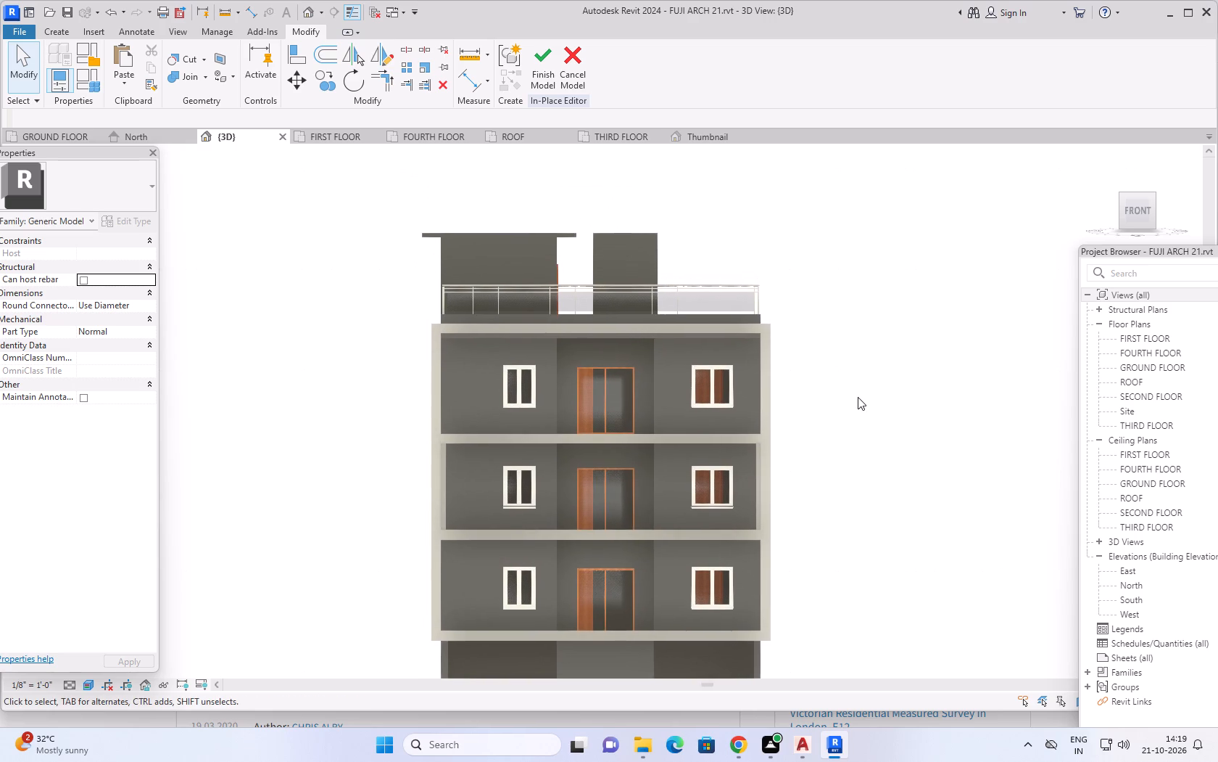
scroll(460, 356, "up", 3)
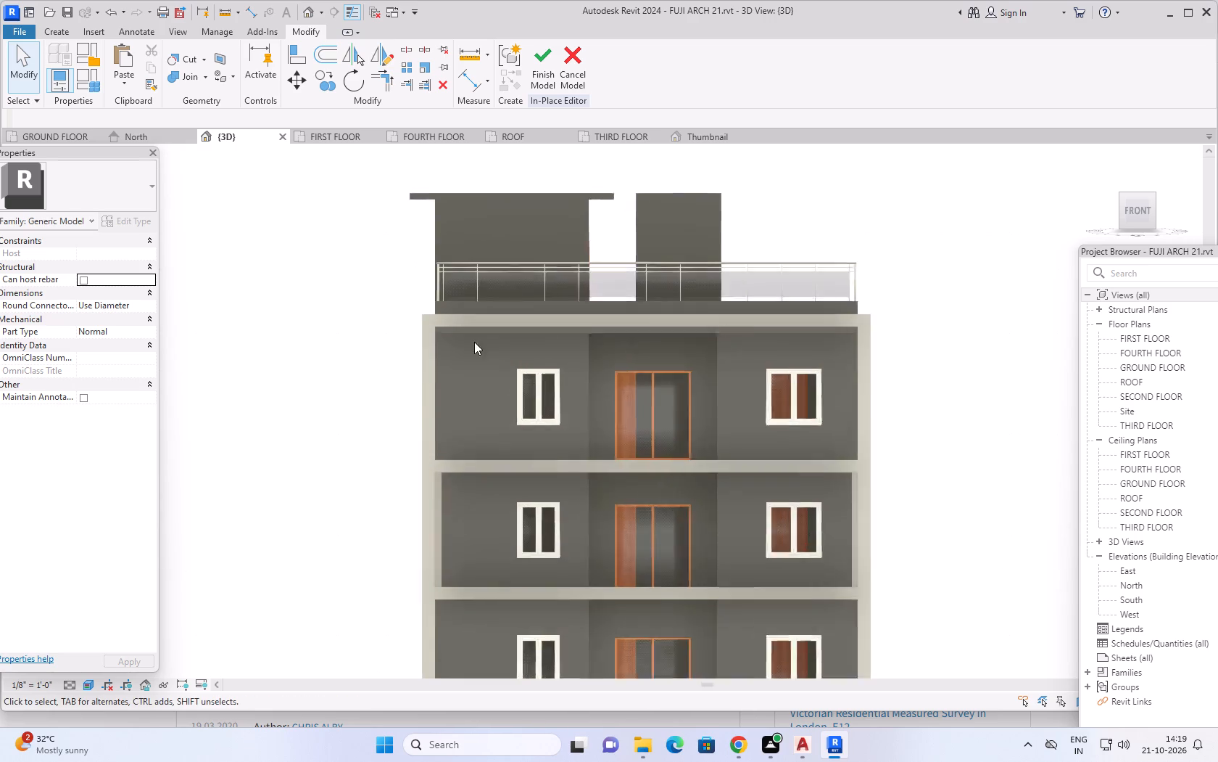
scroll(493, 332, "up", 3)
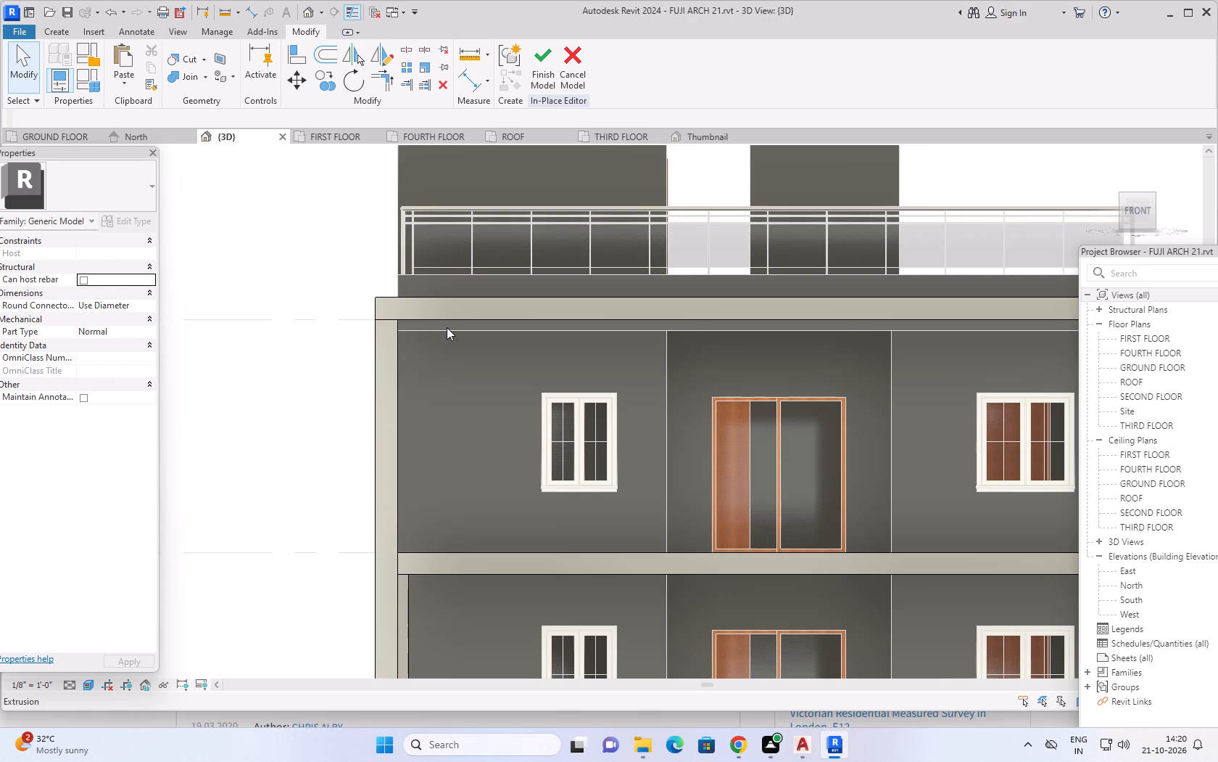
scroll(531, 336, "down", 2)
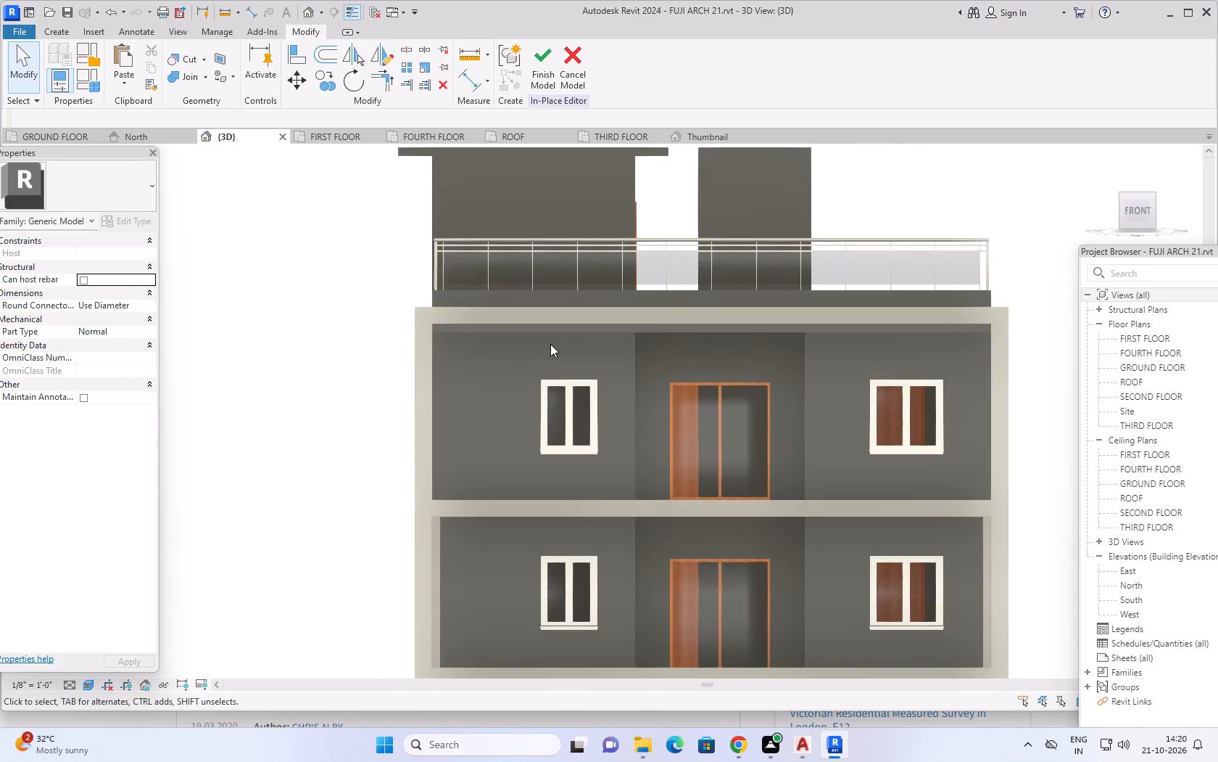
Examine the full front facade and the top-floor bay with its sliding door, straight on and from slightly above.
scroll(554, 345, "down", 2)
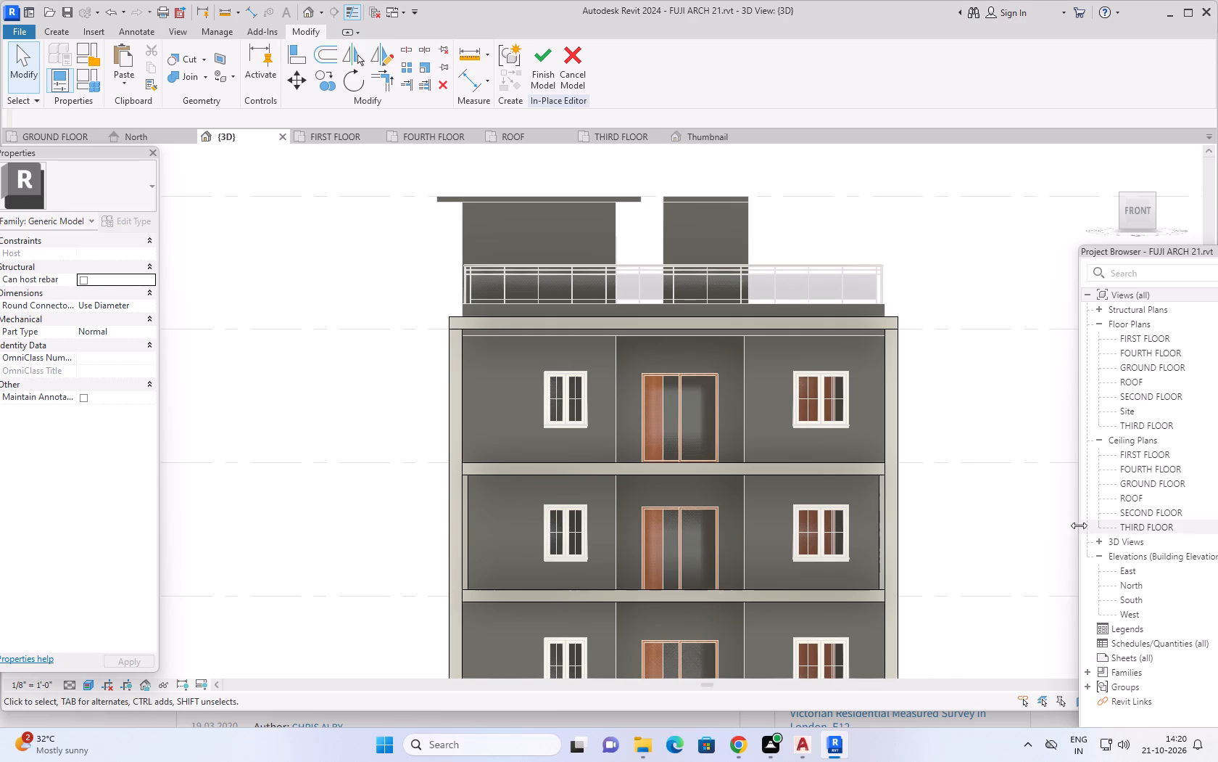
middle_click_drag(999, 513, 926, 474)
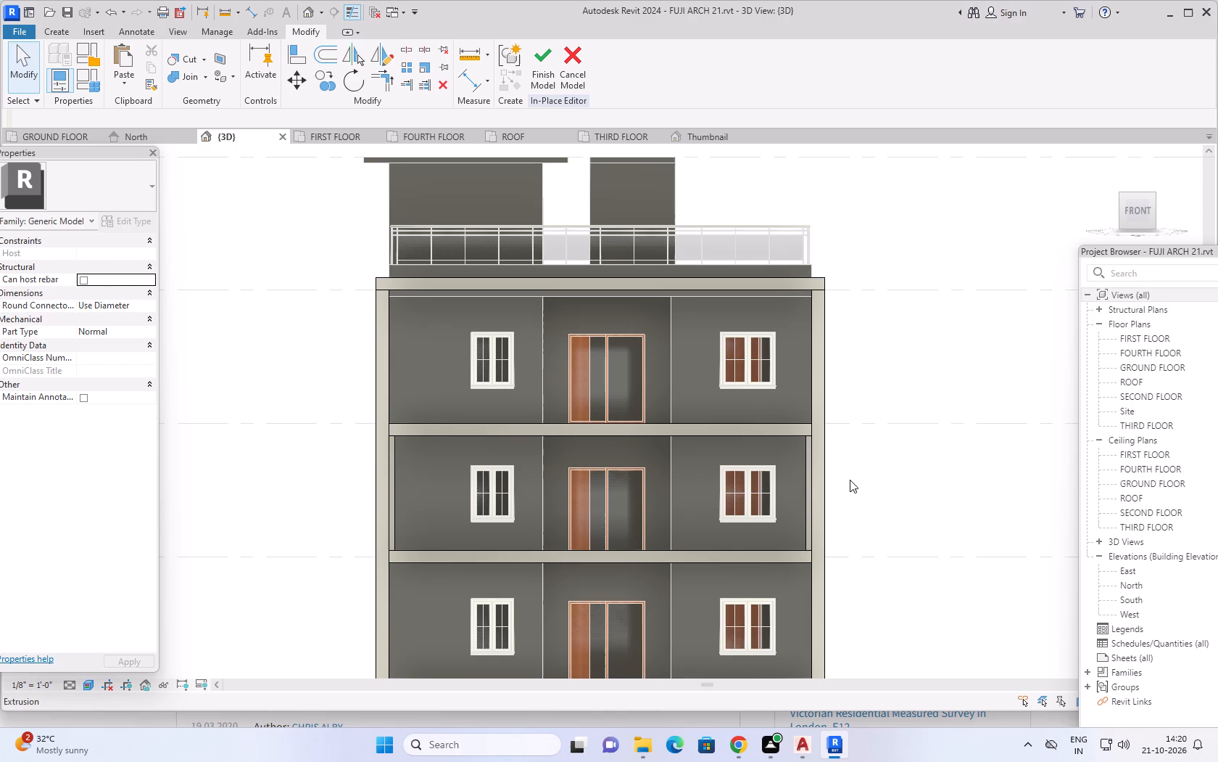
scroll(895, 458, "down", 2)
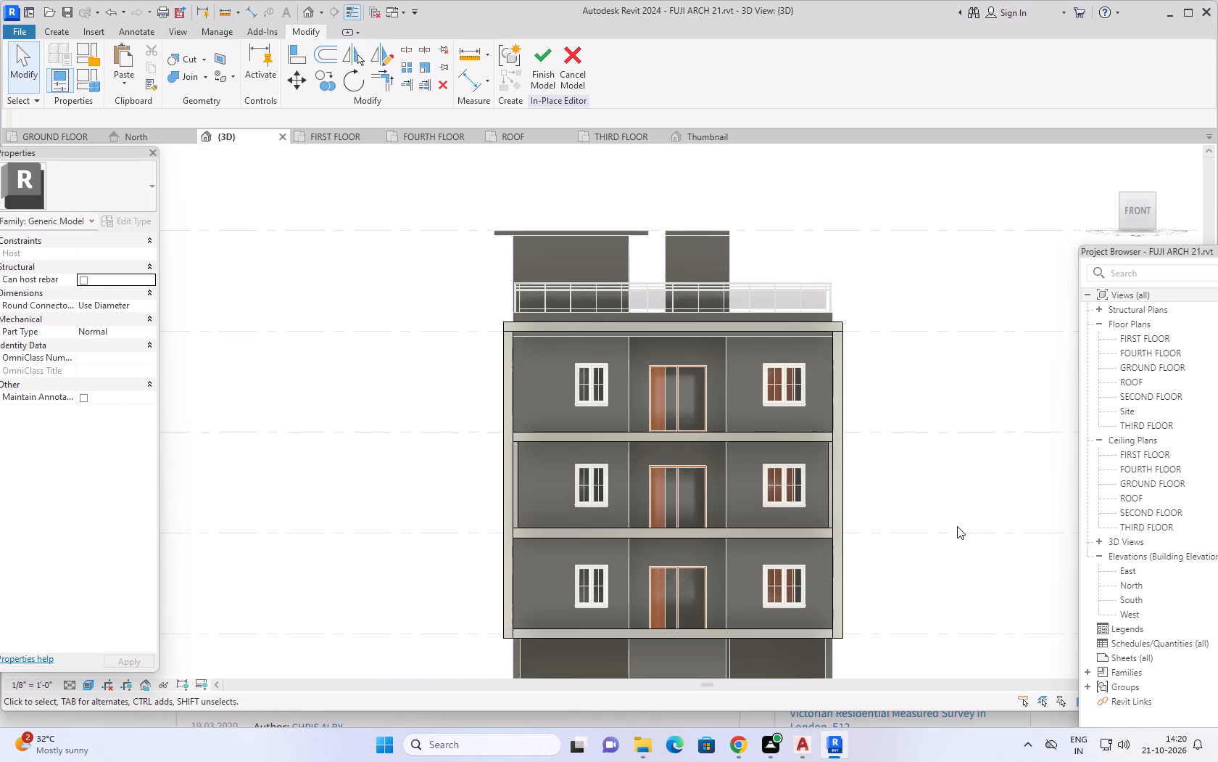
middle_click_drag(935, 545, 923, 477)
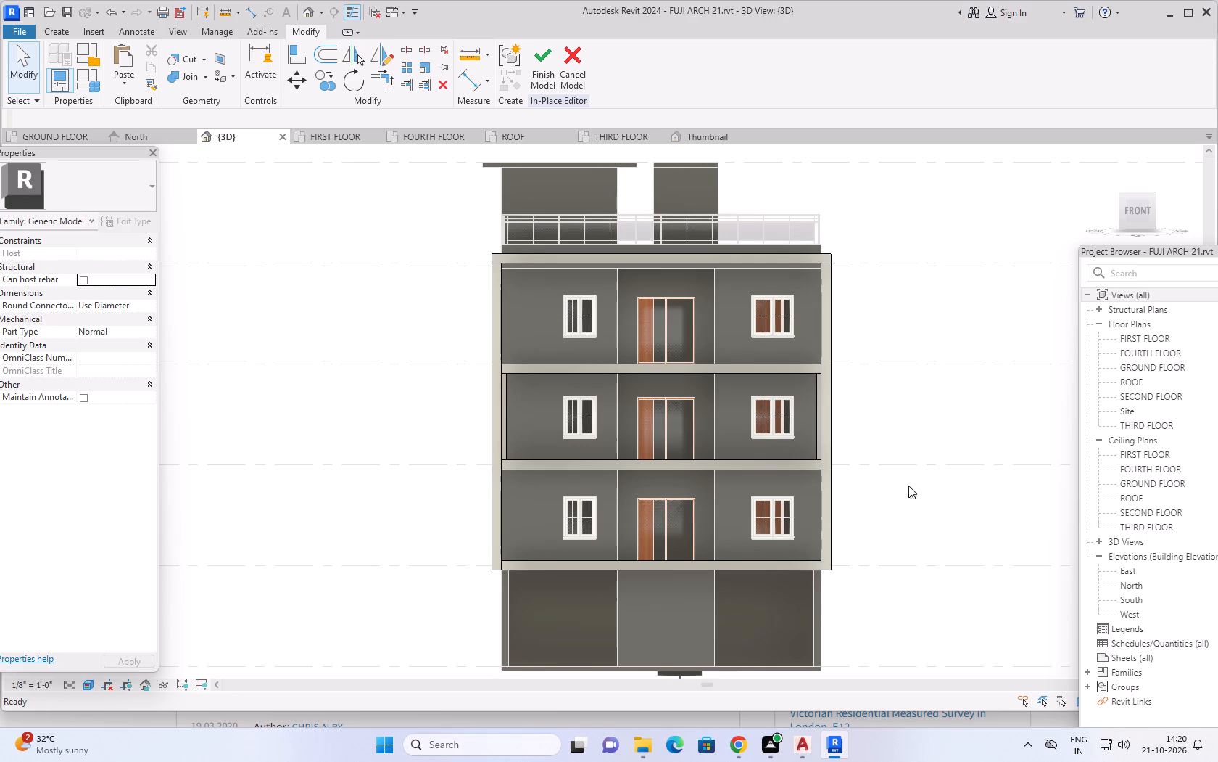
middle_click_drag(938, 398, 909, 484)
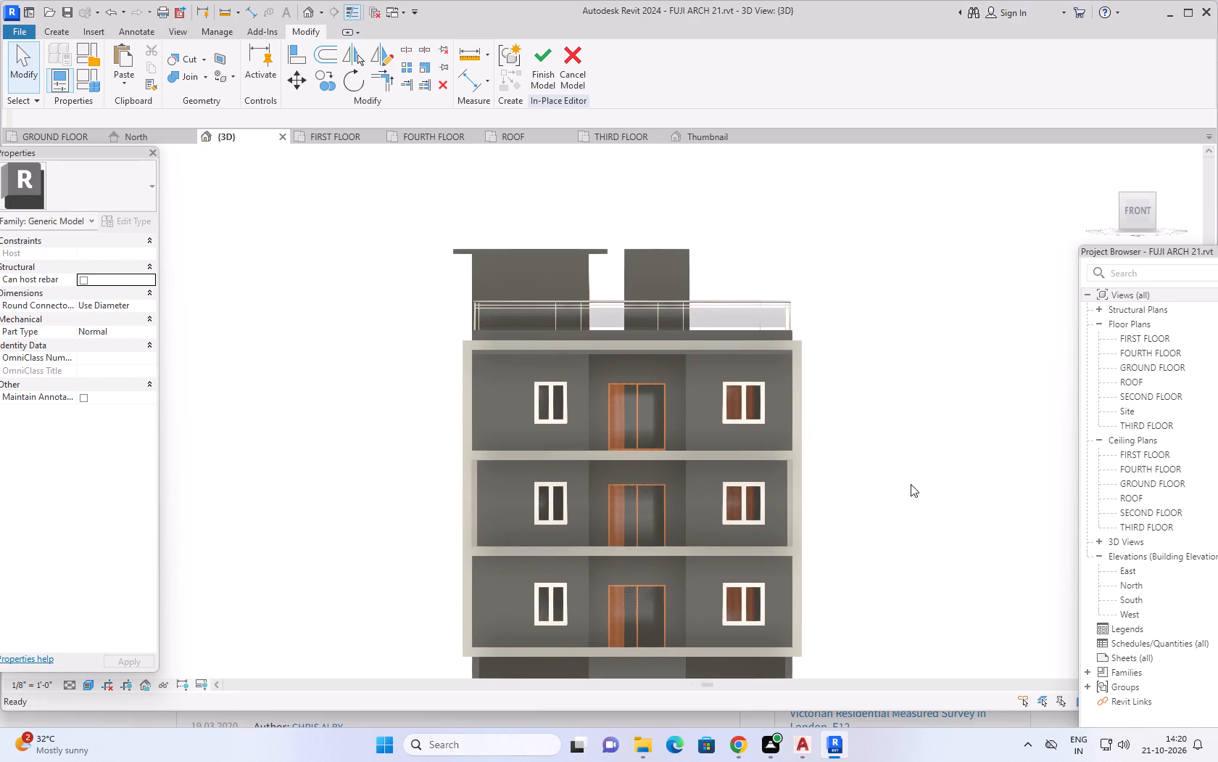
scroll(624, 409, "up", 4)
scroll(599, 478, "up", 2)
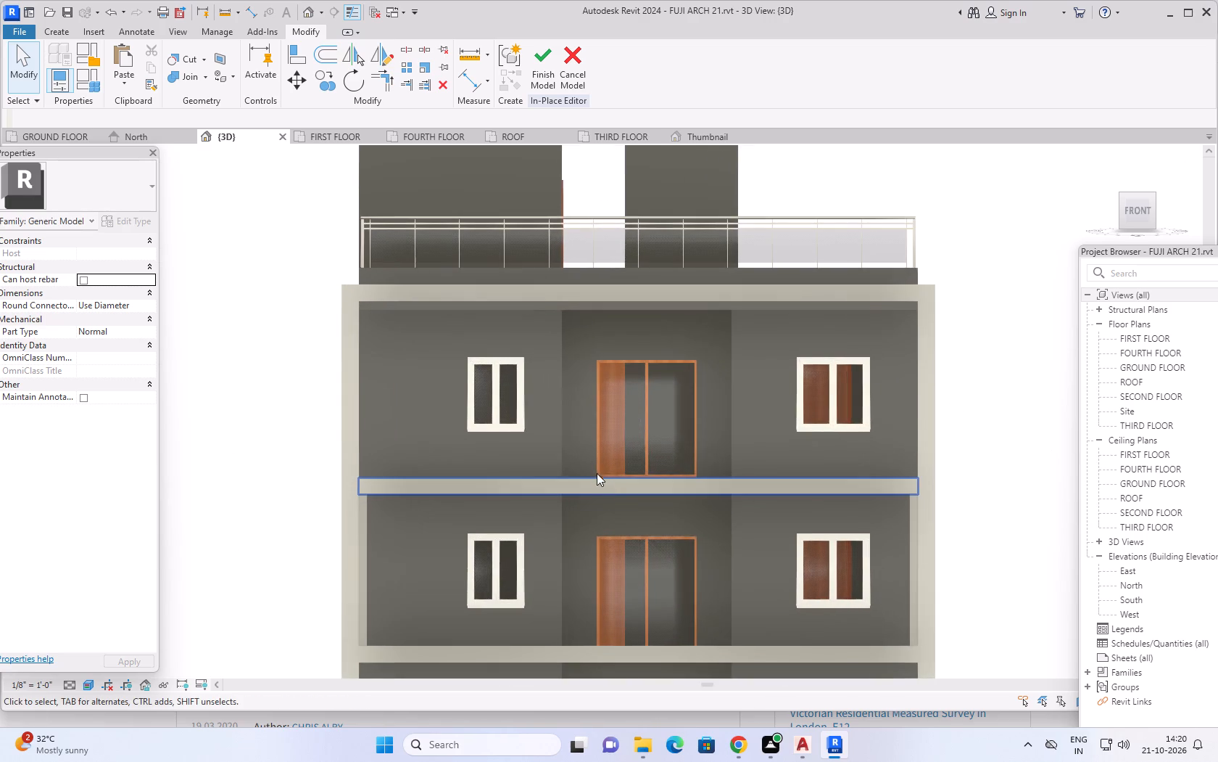
scroll(597, 473, "up", 2)
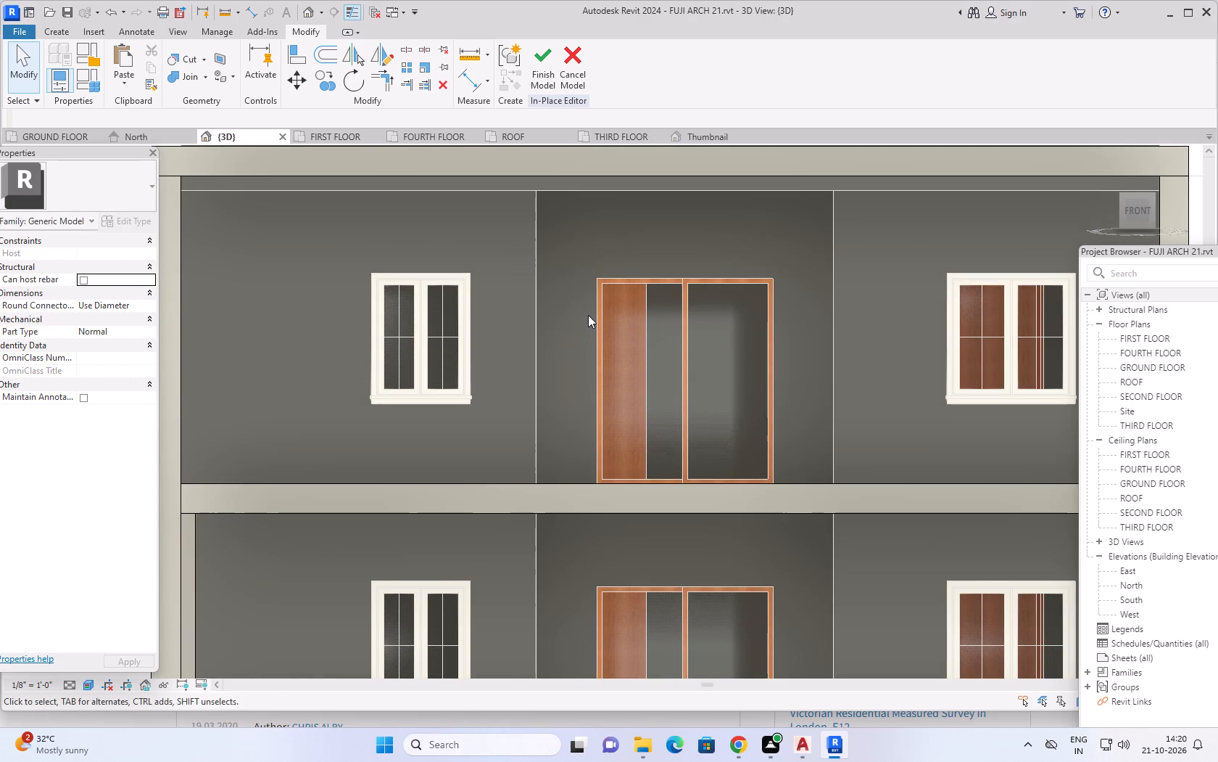
middle_click_drag(587, 316, 573, 410, "shift")
scroll(536, 550, "down", 2)
middle_click_drag(541, 549, 582, 469)
middle_click_drag(554, 556, 560, 540, "shift")
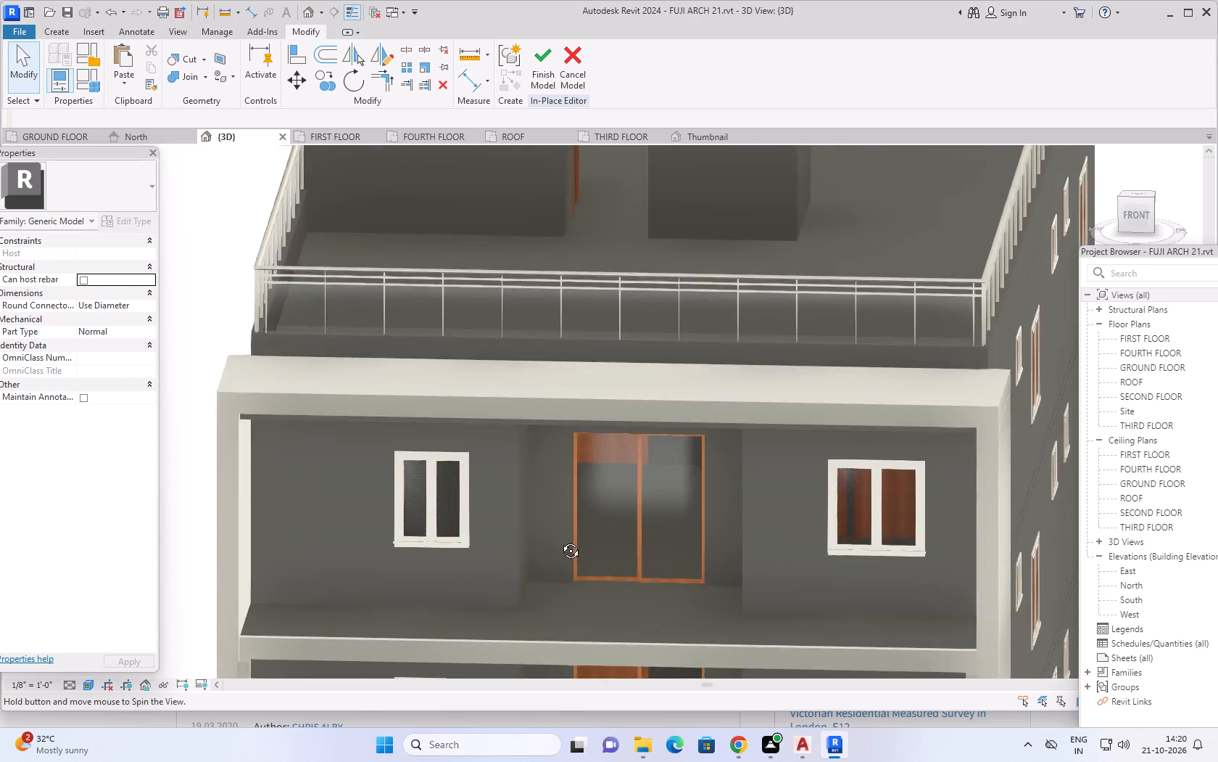
middle_click_drag(560, 540, 565, 512, "shift")
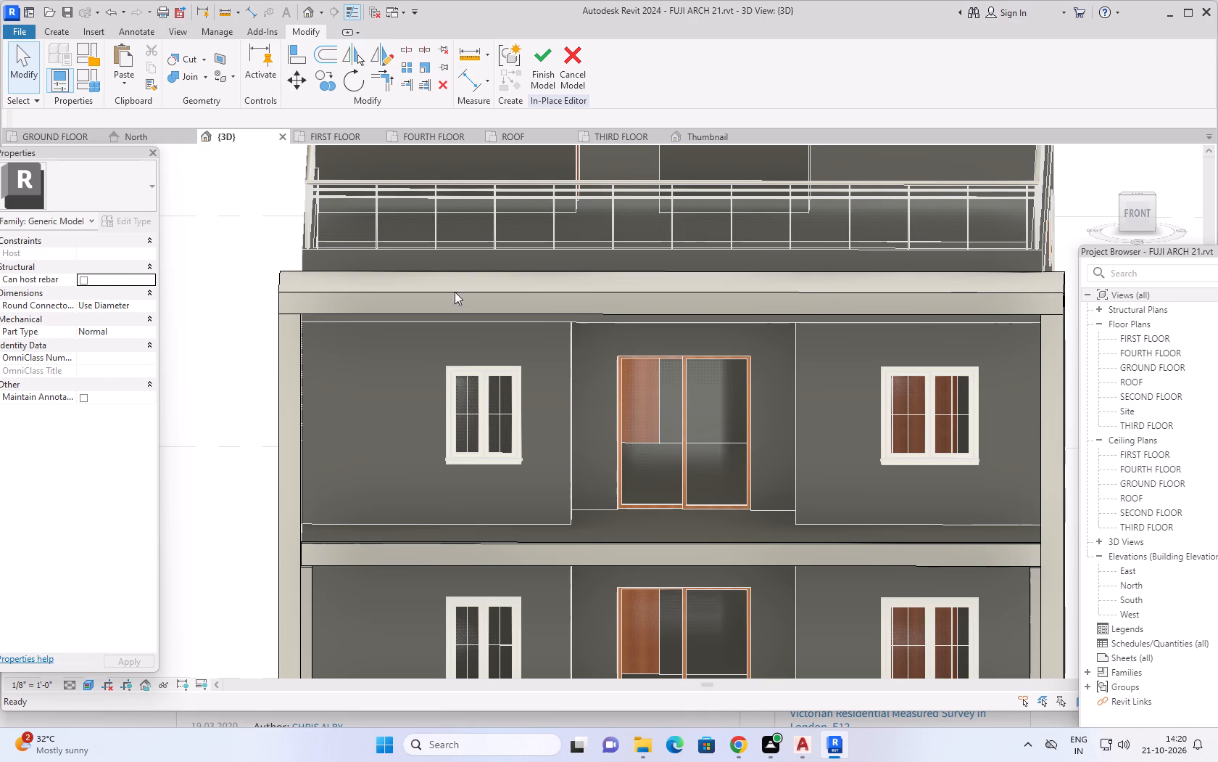
Start a new extrusion using the face of the recessed wall around the top-floor sliding door as its work plane.
left_click(65, 28)
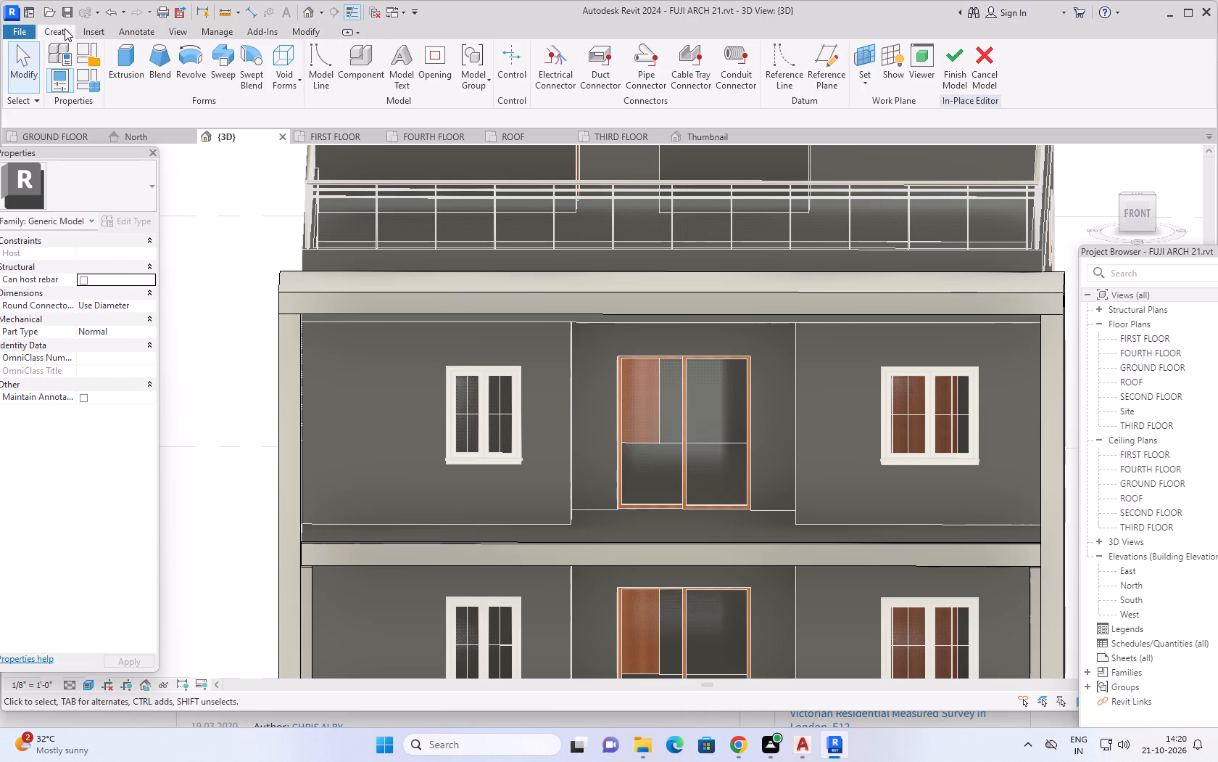
left_click(129, 56)
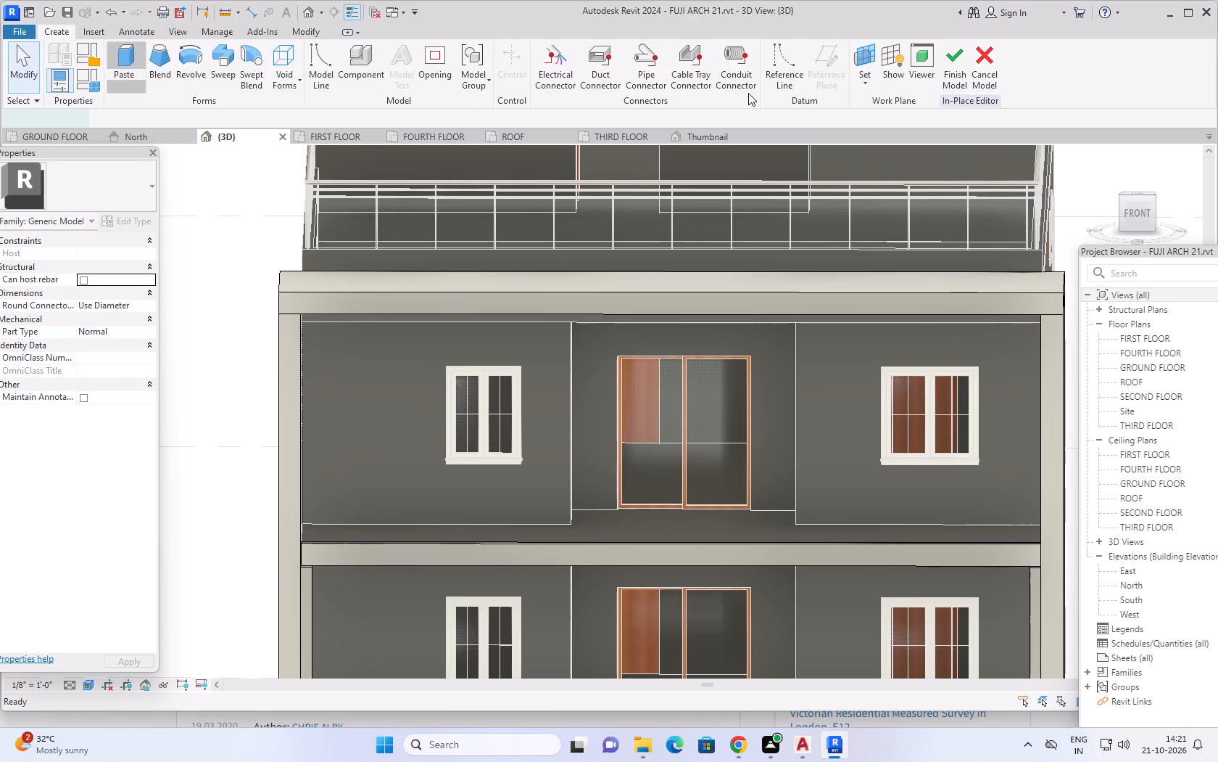
left_click(670, 82)
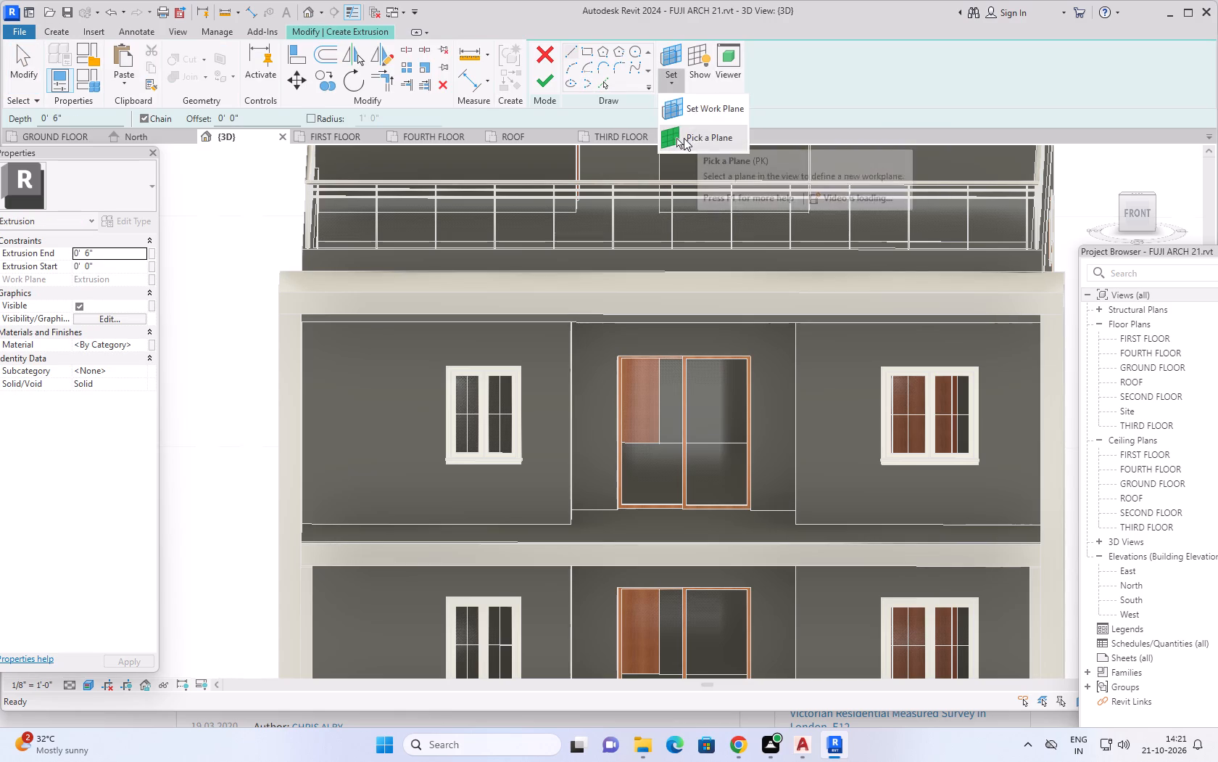
left_click(684, 138)
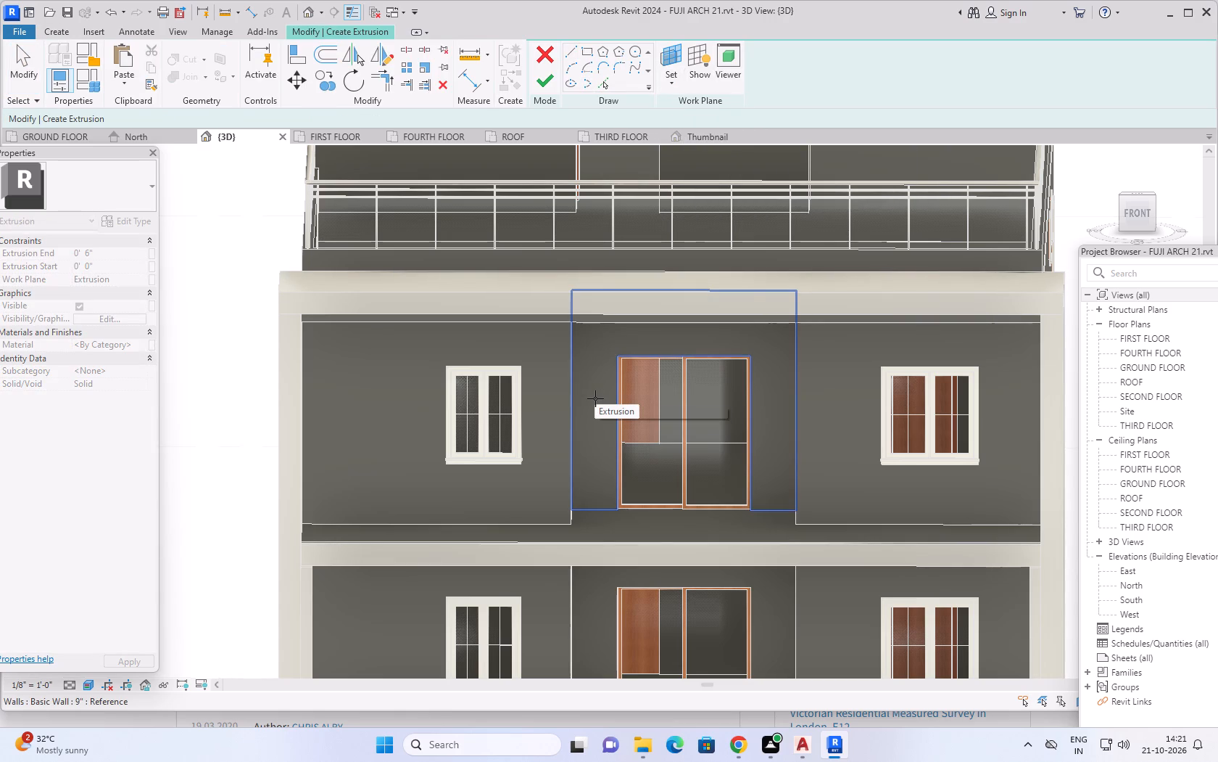
left_click(595, 398)
Sketch a vertical rectangle about 3" wide and 7' tall along the left edge of the top-floor sliding door.
scroll(634, 525, "up", 3)
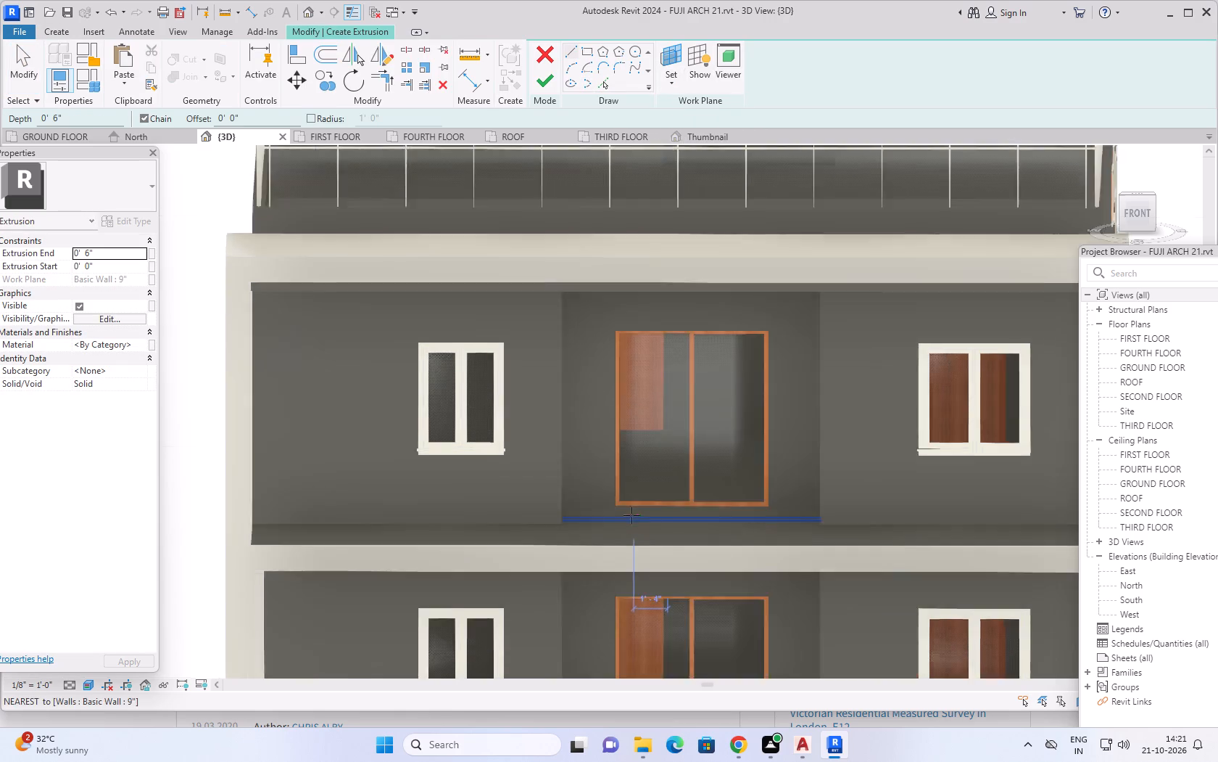
scroll(624, 506, "up", 9)
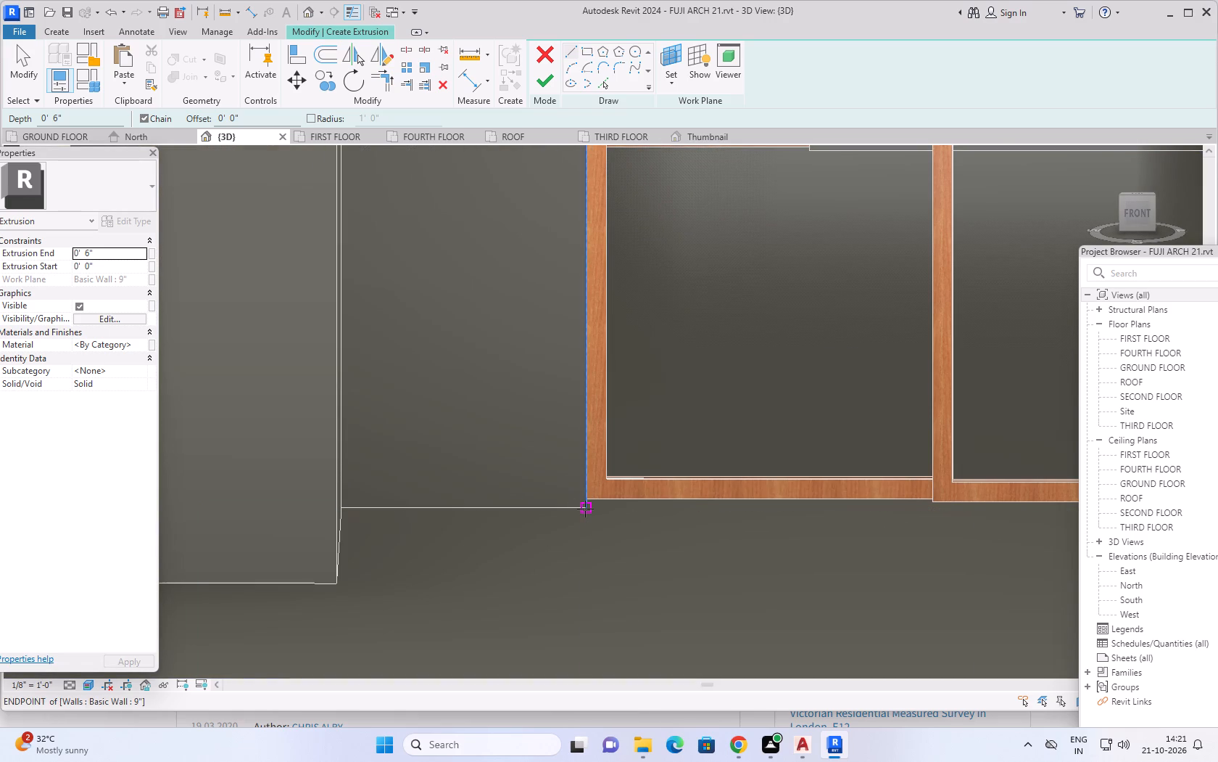
left_click(584, 509)
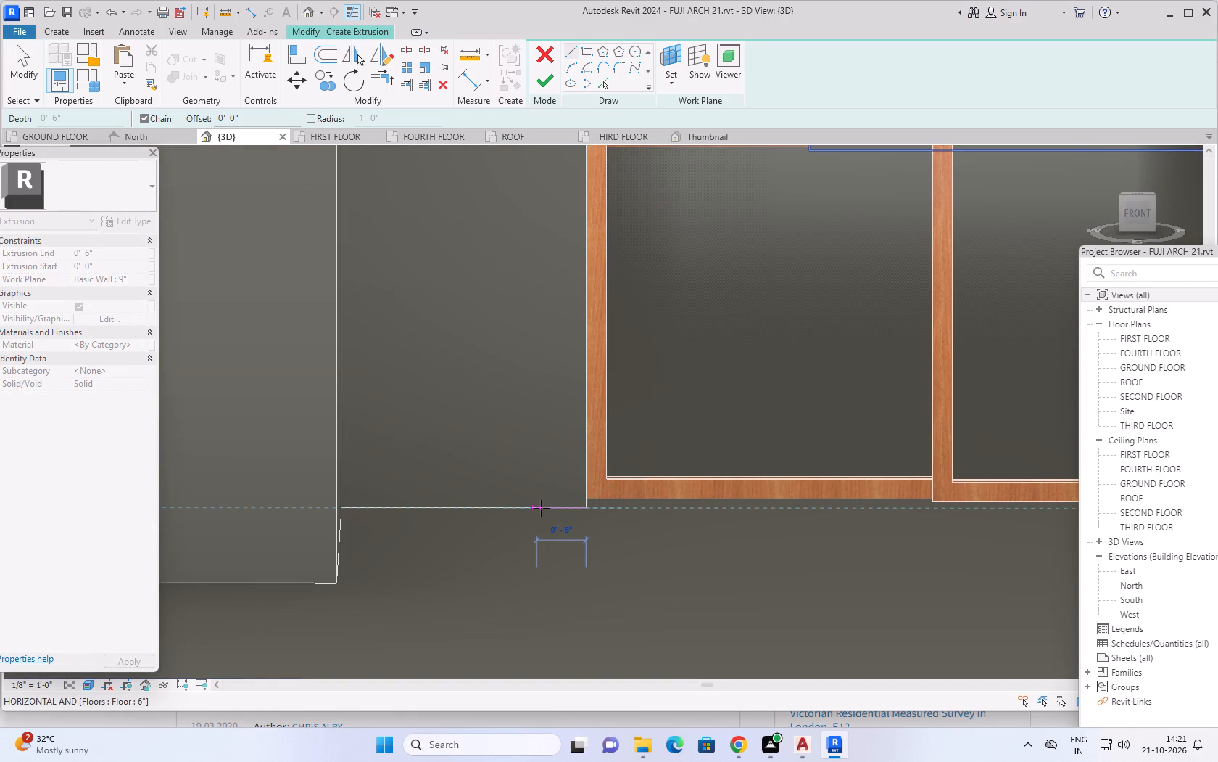
left_click(585, 52)
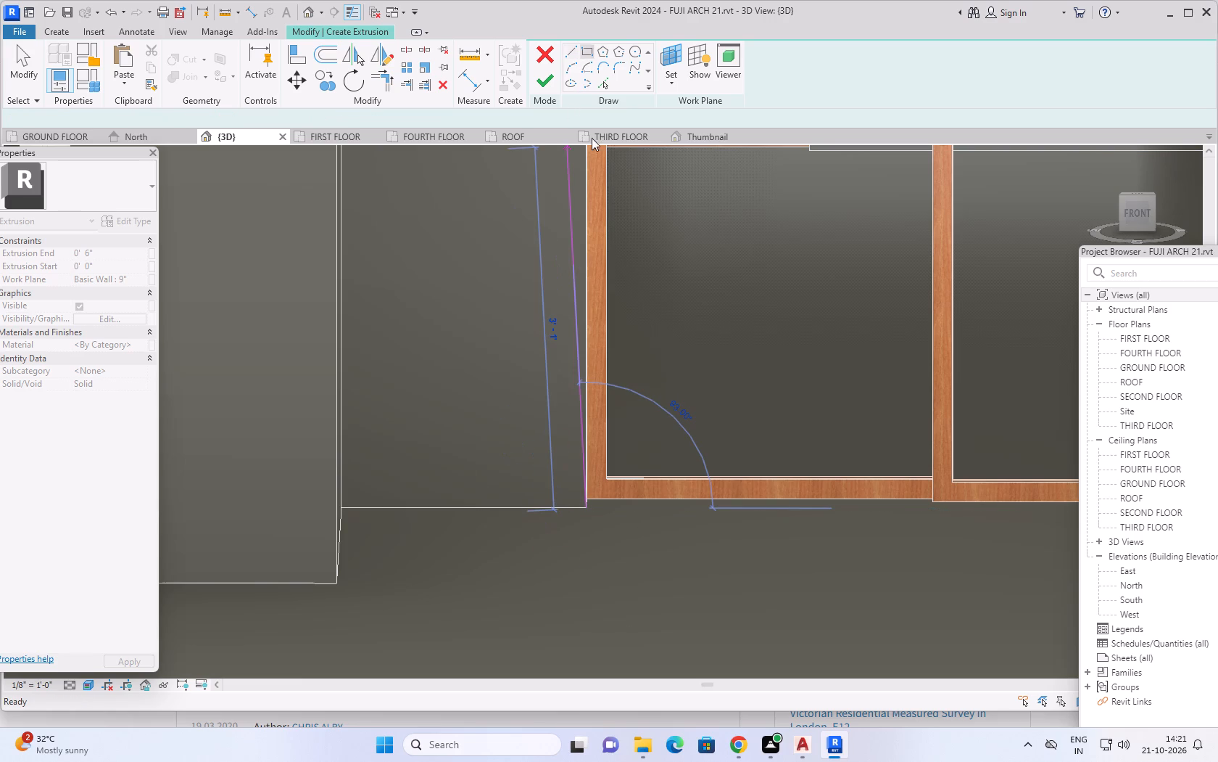
left_click(586, 509)
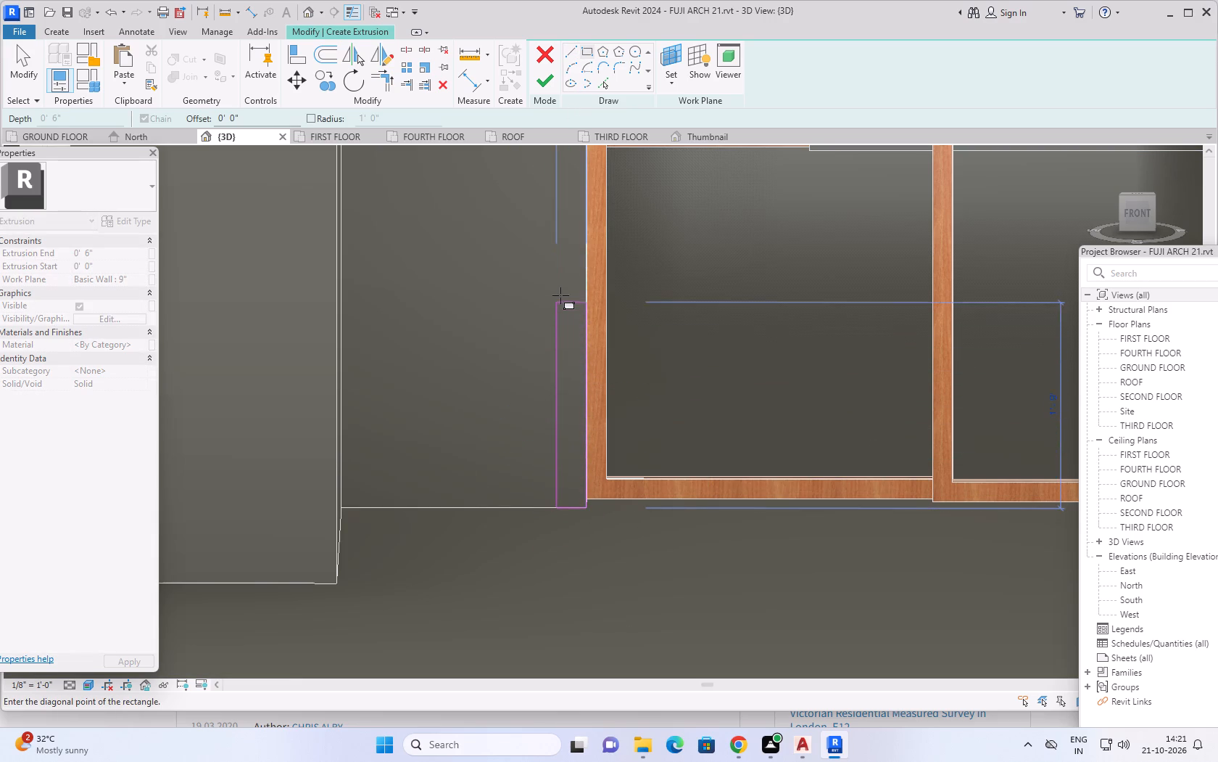
scroll(560, 295, "down", 6)
middle_click_drag(557, 261, 563, 453)
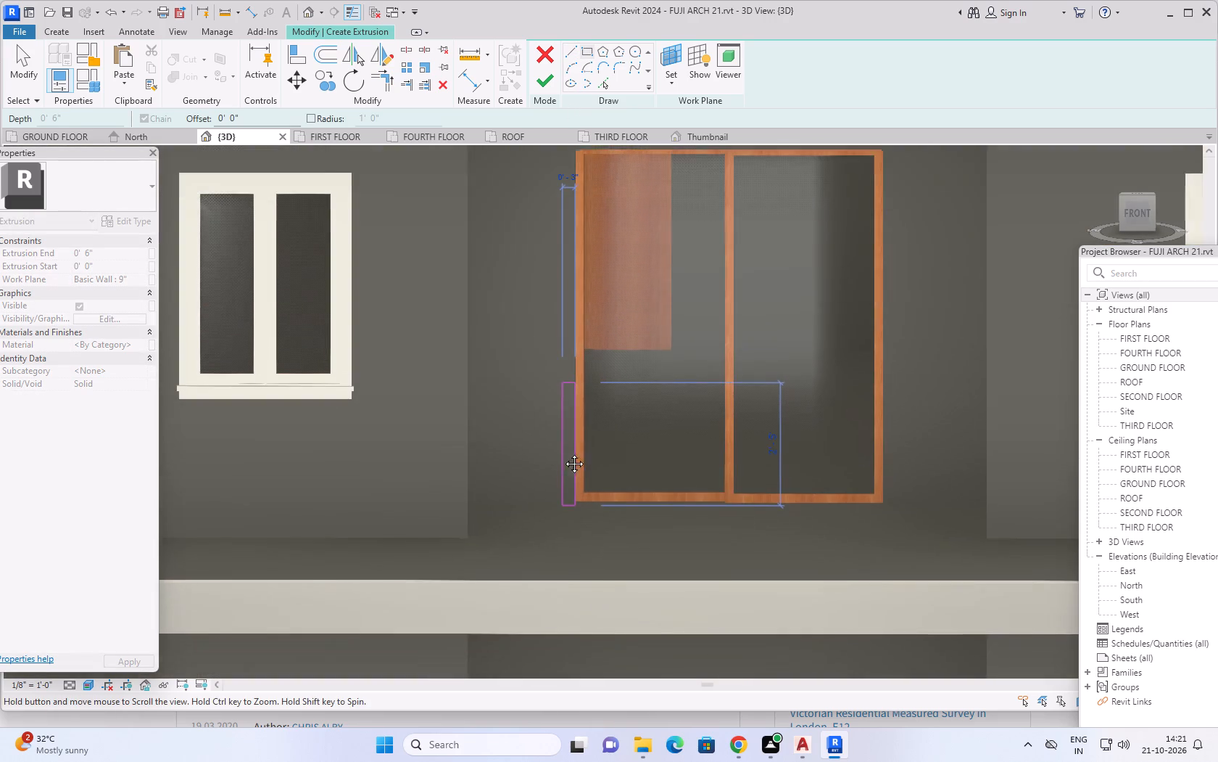
middle_click_drag(563, 453, 563, 492)
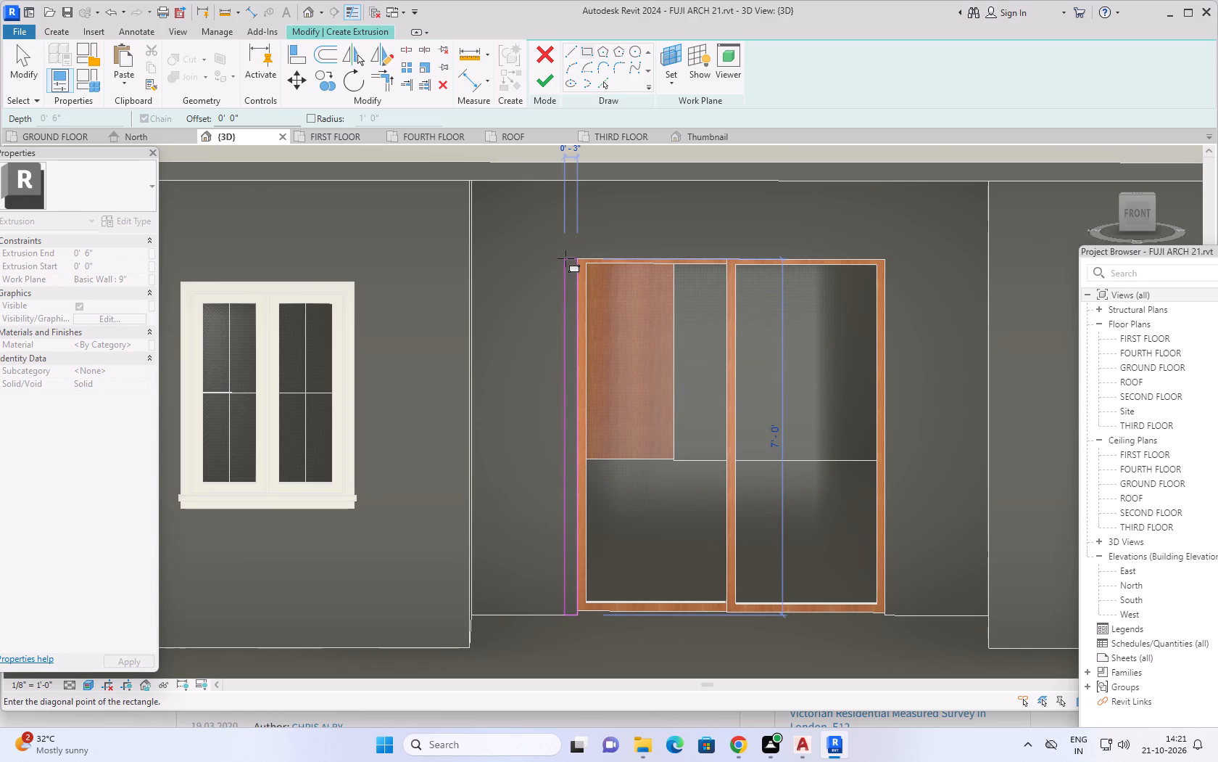
scroll(565, 260, "up", 5)
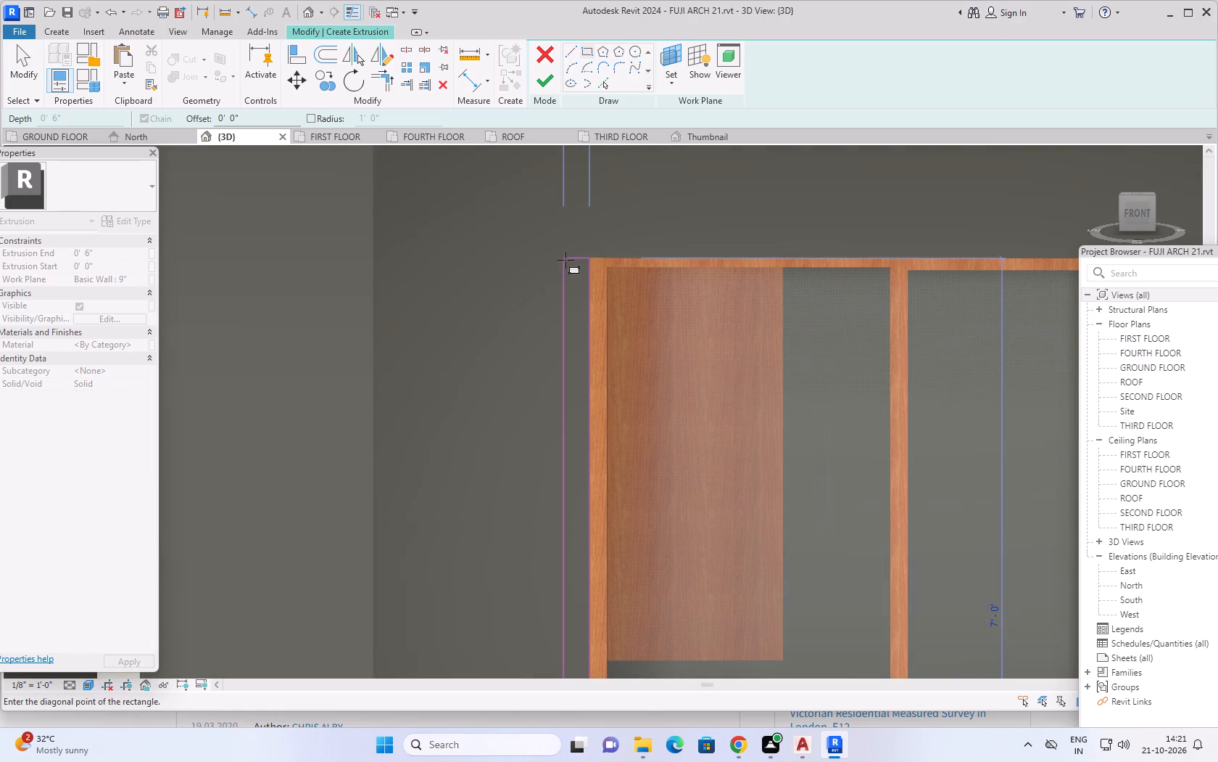
scroll(565, 260, "up", 4)
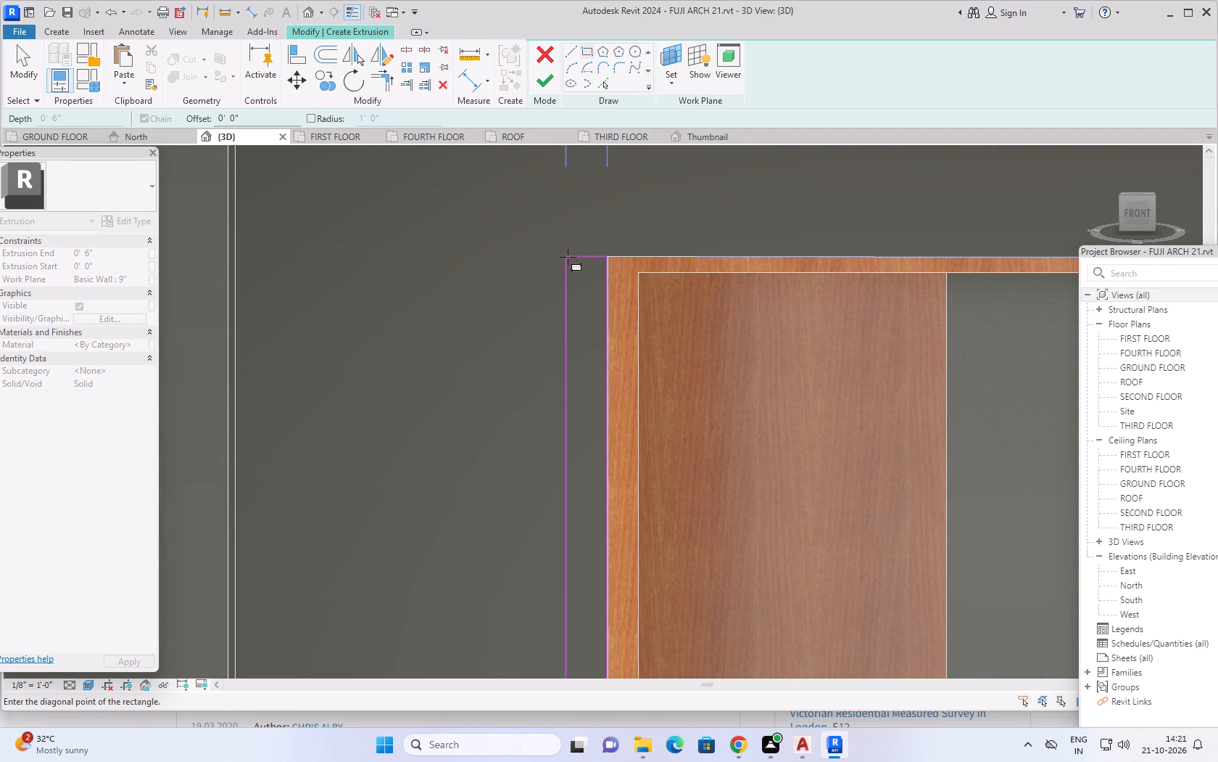
left_click(568, 256)
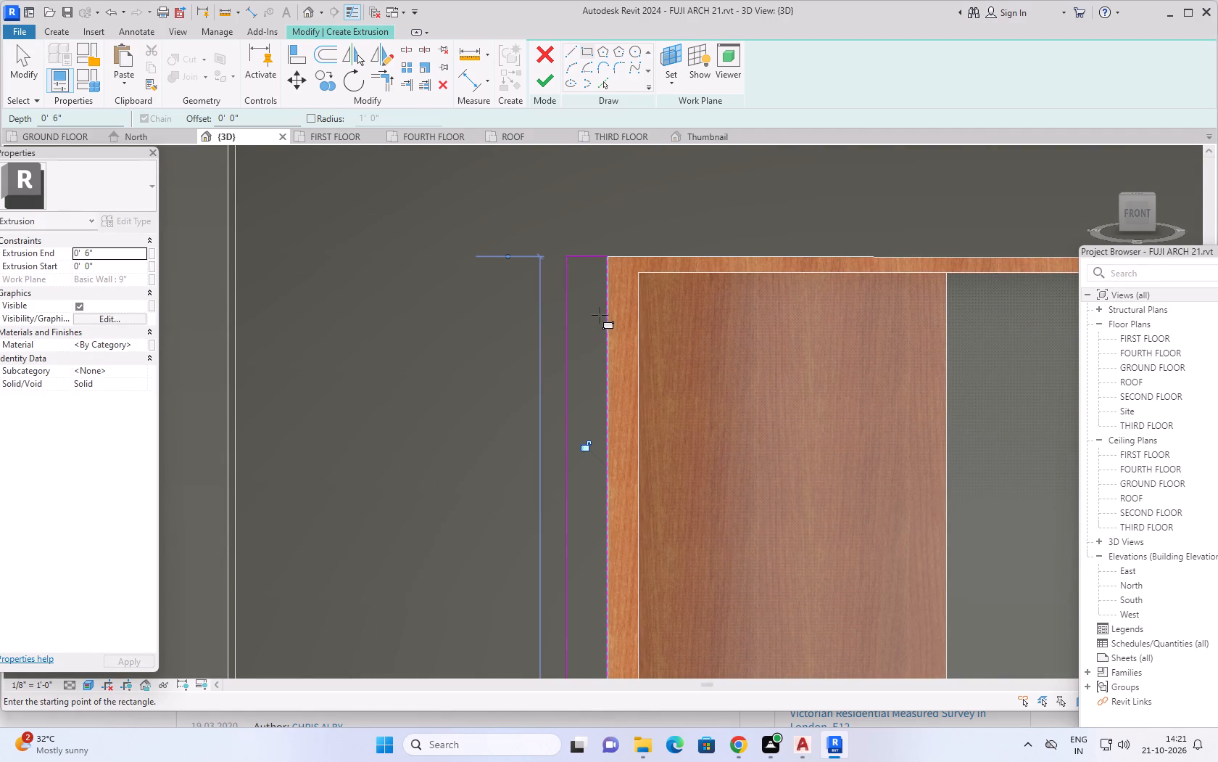
Sketch a second vertical rectangle about 5" wide and 7' tall along the right edge of the top-floor sliding door.
scroll(600, 313, "down", 9)
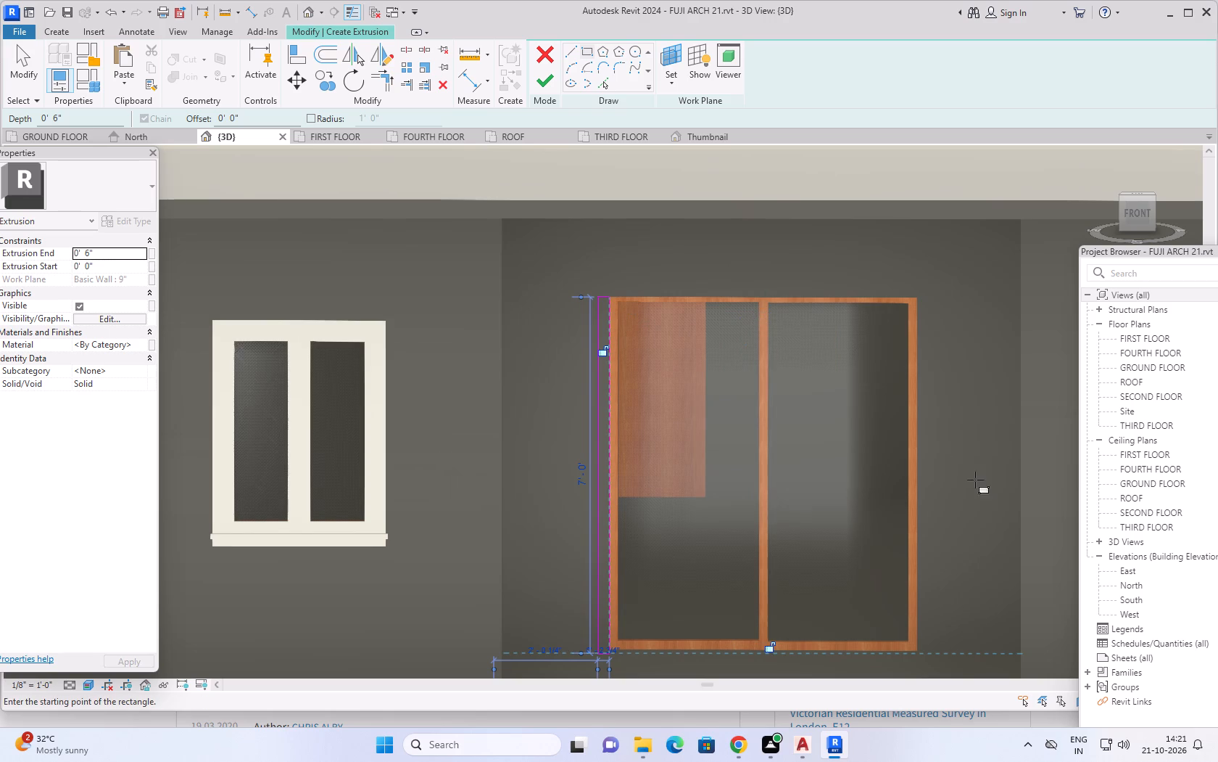
middle_click_drag(961, 480, 851, 424)
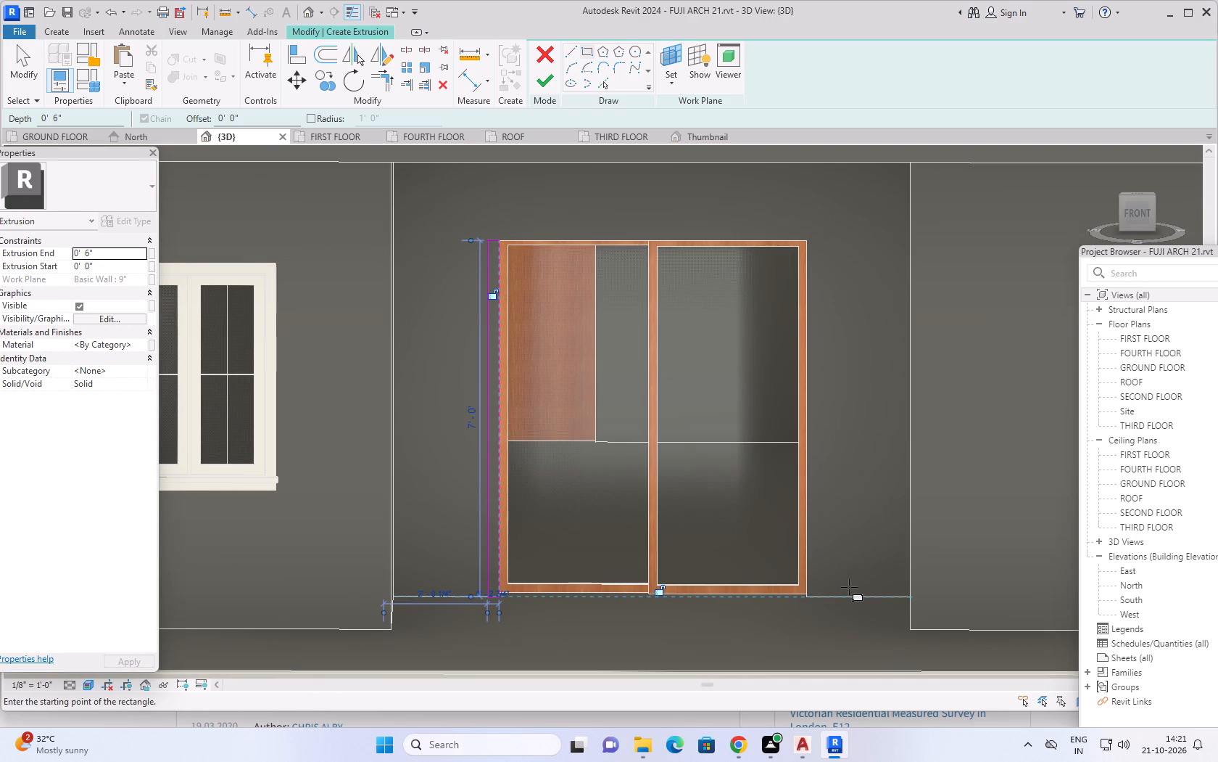
scroll(846, 591, "up", 4)
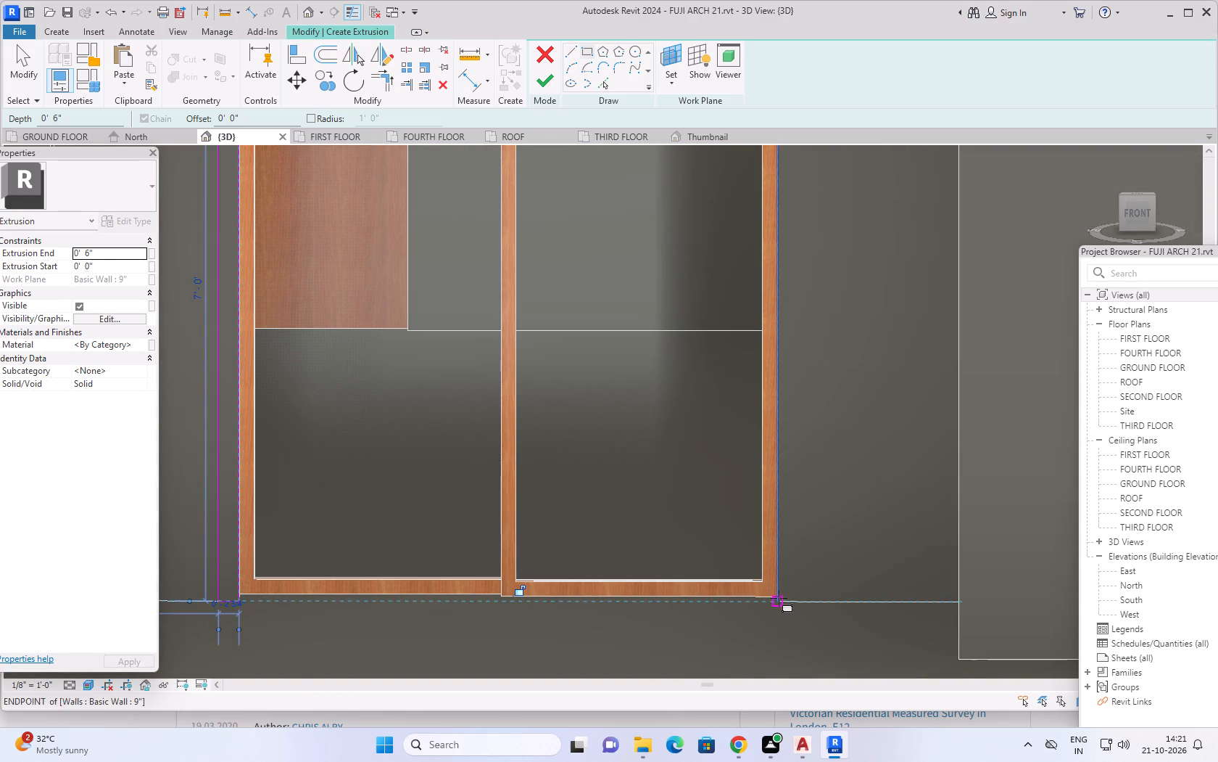
left_click(779, 601)
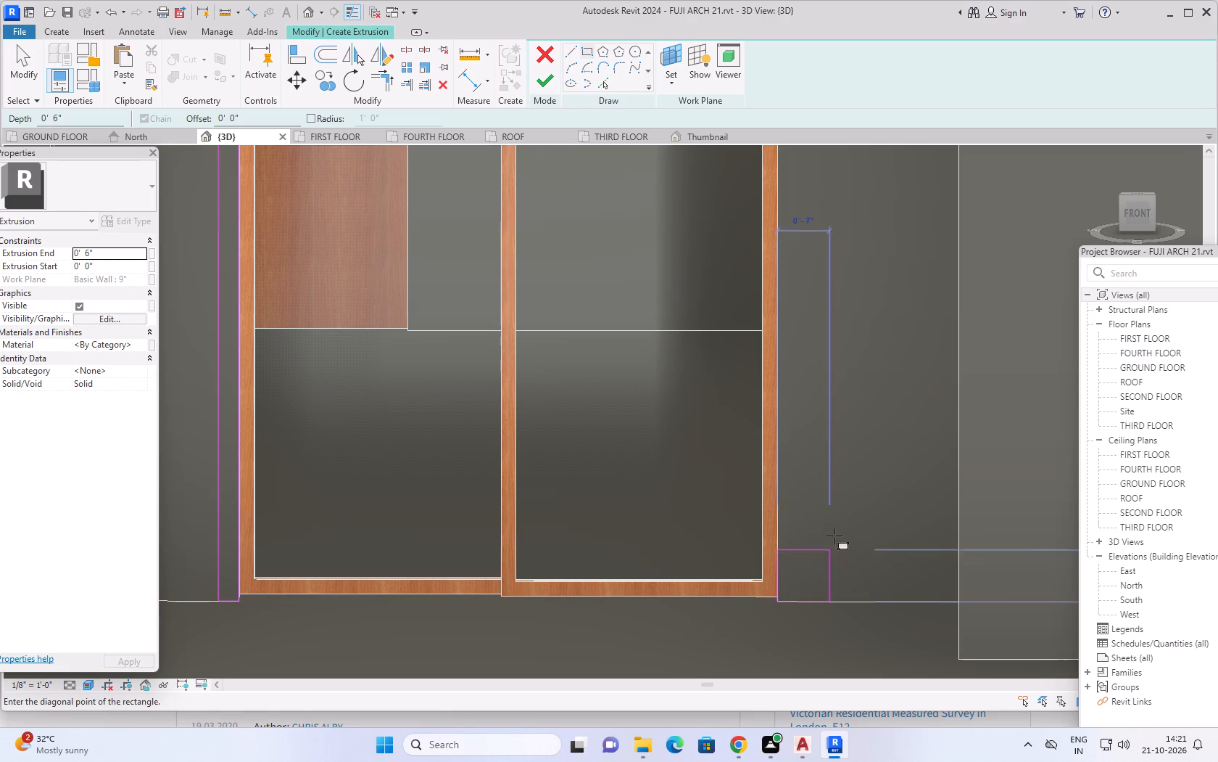
scroll(799, 329, "down", 9)
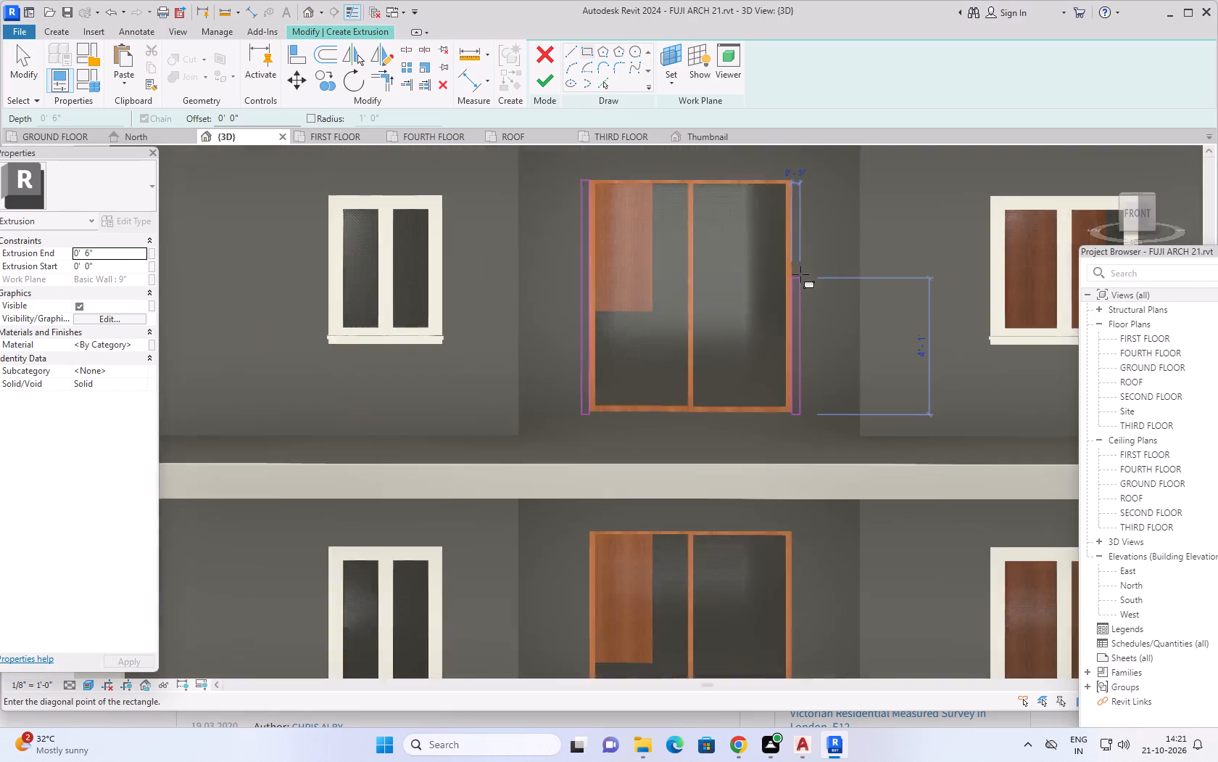
middle_click_drag(801, 264, 777, 475)
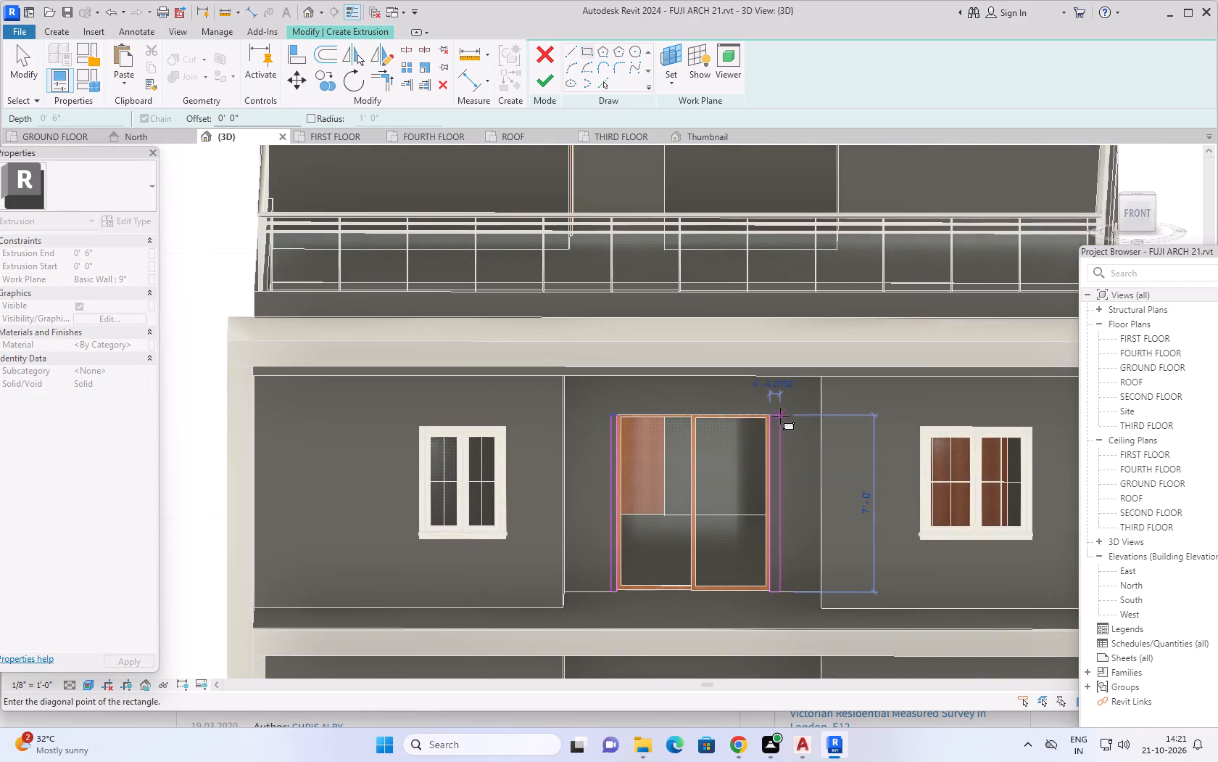
scroll(780, 416, "up", 12)
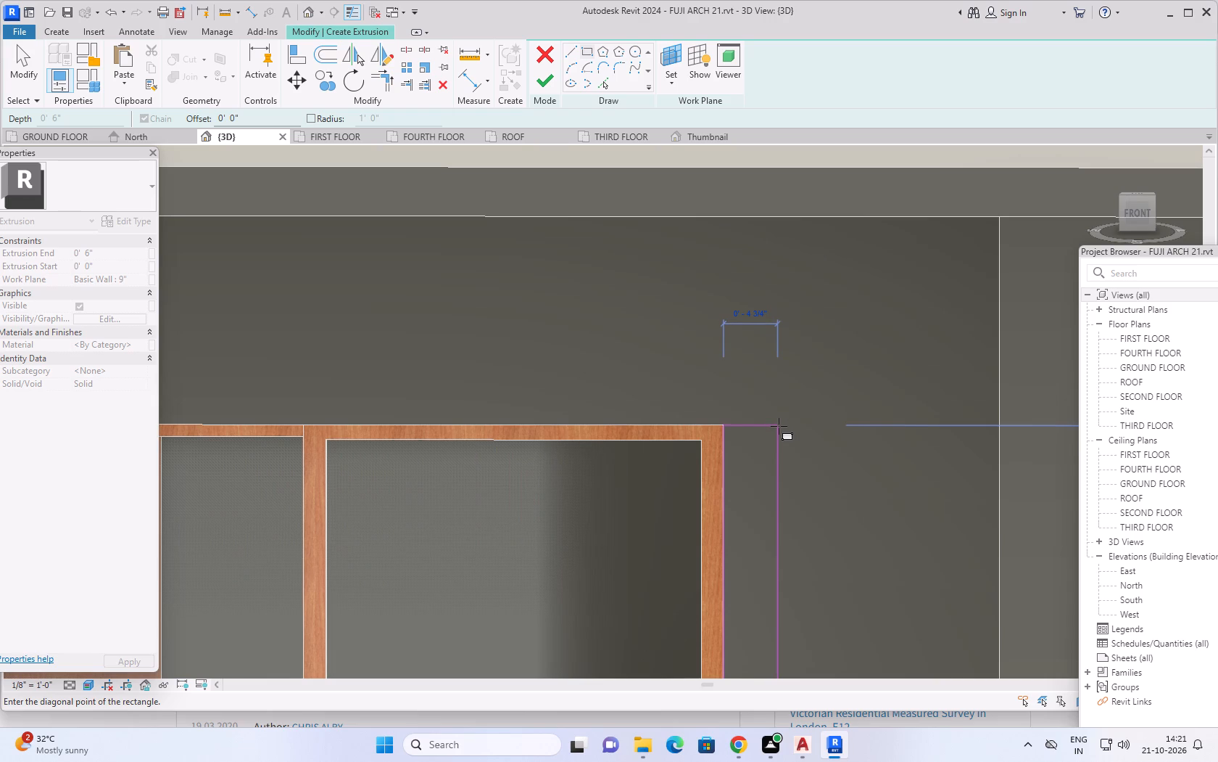
left_click(779, 426)
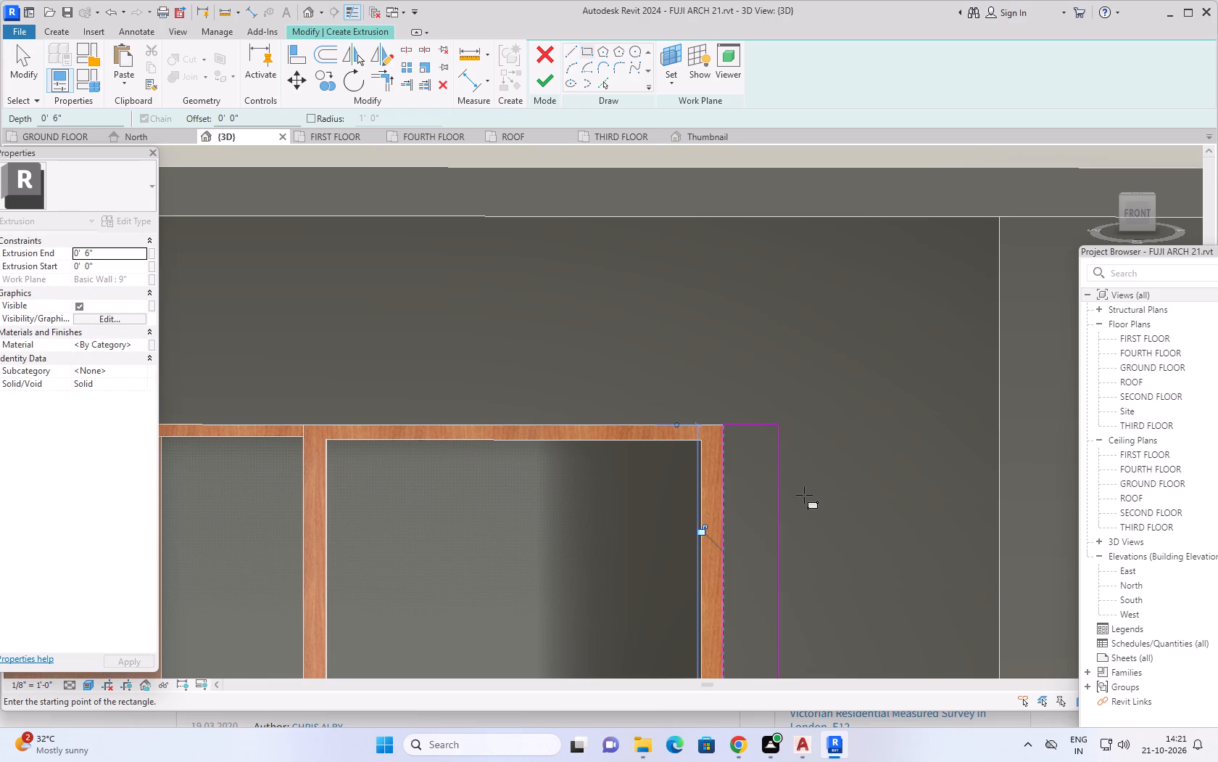
Examine the tops and sides of the two rectangles sketched beside the top-floor sliding door, leaving the Rectangle tool.
scroll(804, 495, "down", 6)
scroll(420, 464, "up", 1)
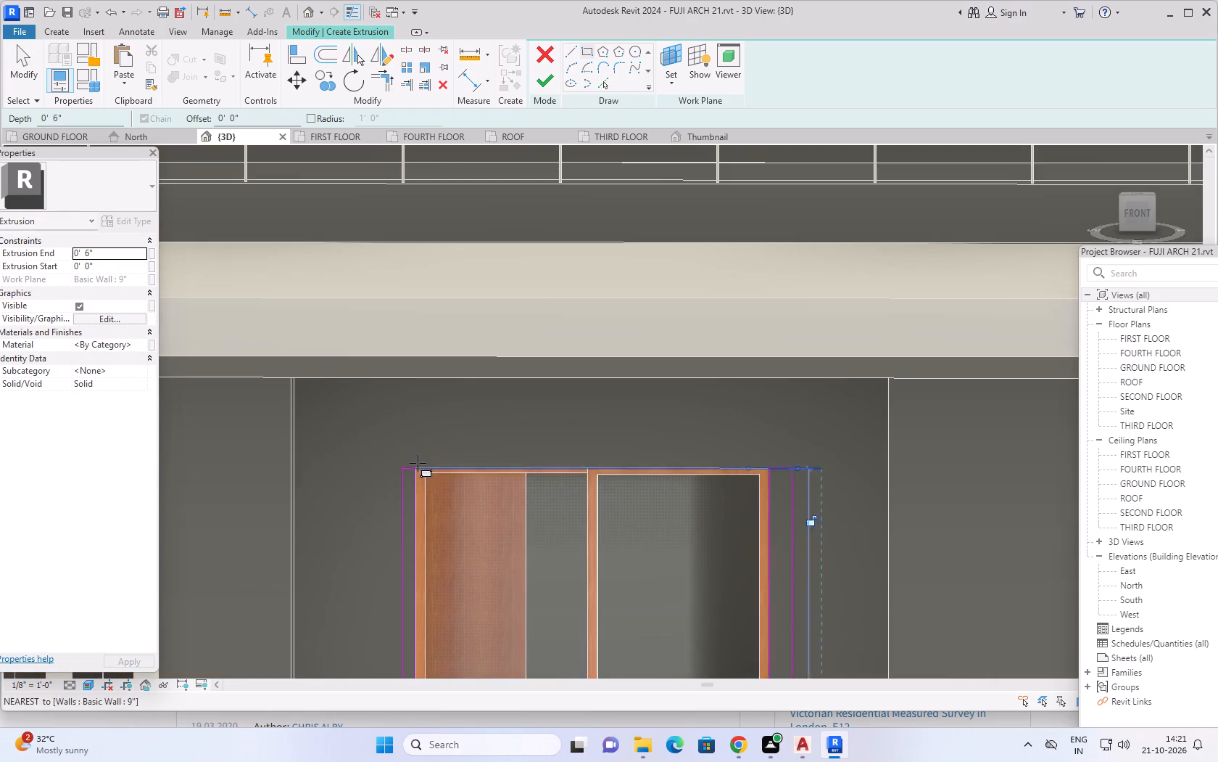
scroll(418, 463, "up", 8)
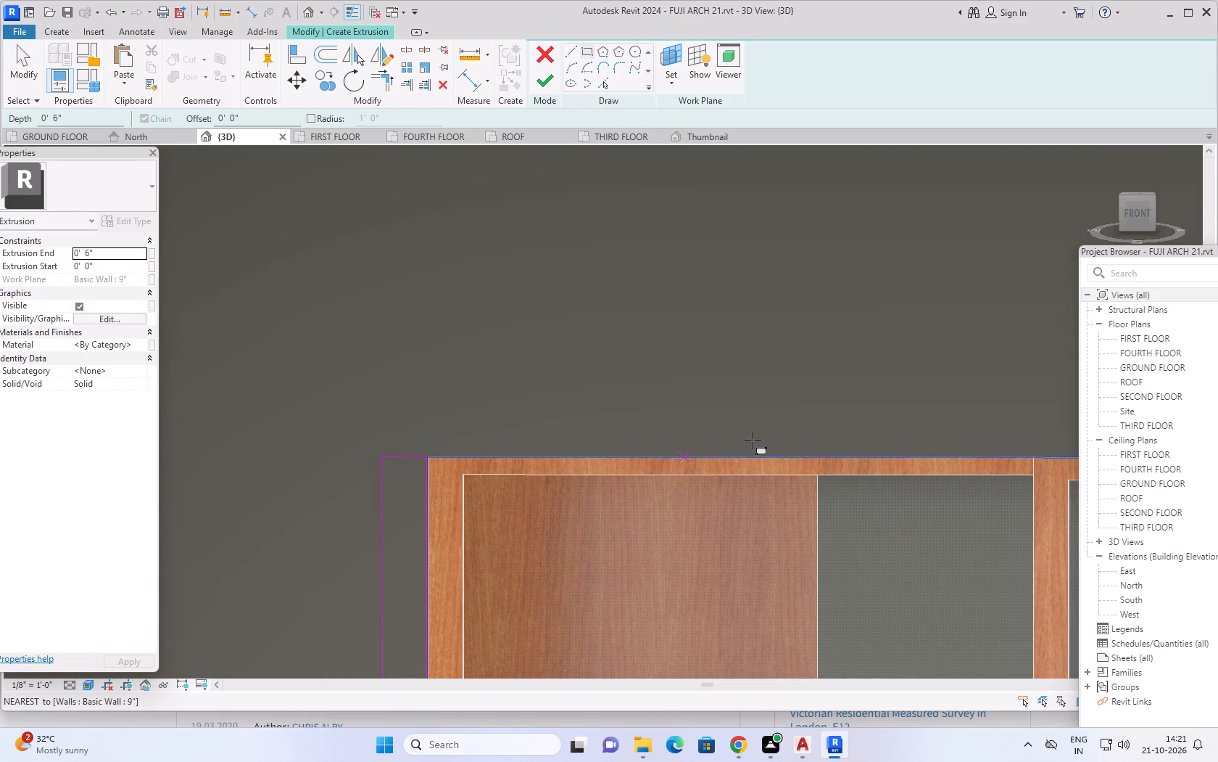
scroll(755, 441, "down", 3)
scroll(867, 425, "down", 3)
middle_click_drag(892, 427, 761, 426)
middle_click_drag(864, 414, 732, 410)
scroll(906, 438, "up", 4)
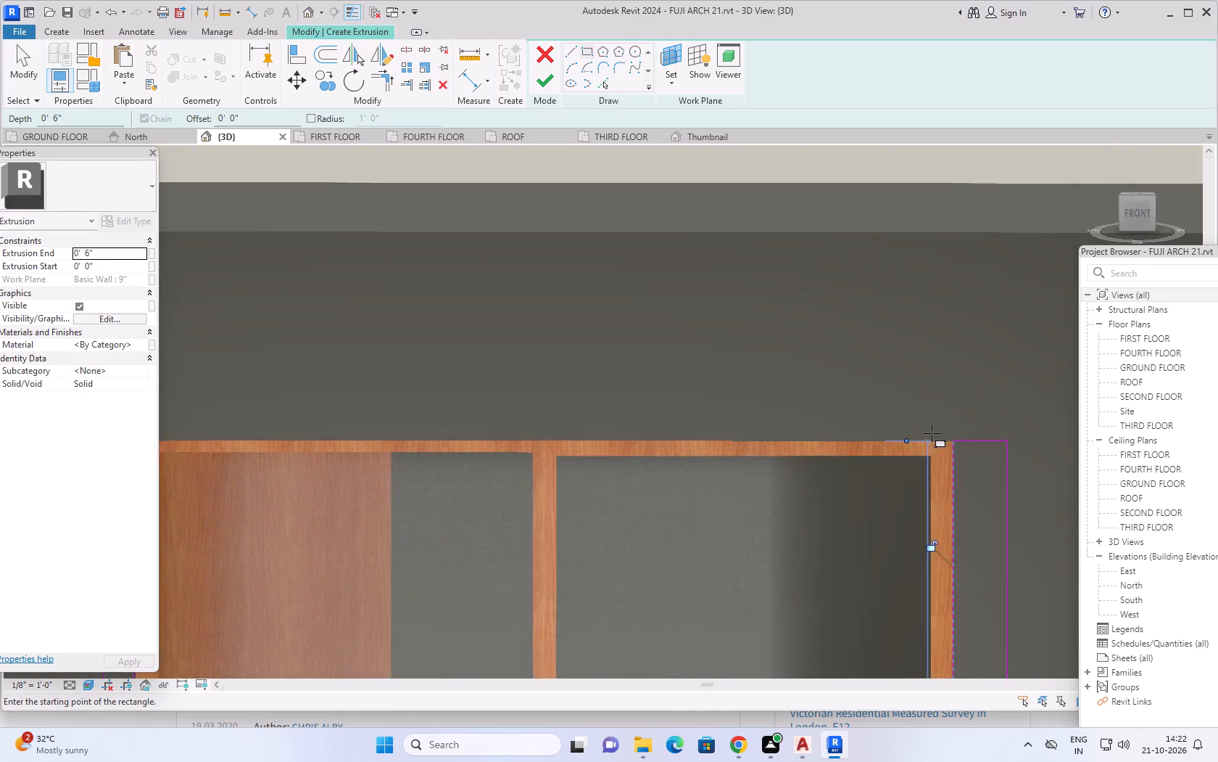
scroll(956, 430, "up", 5)
scroll(984, 406, "down", 3)
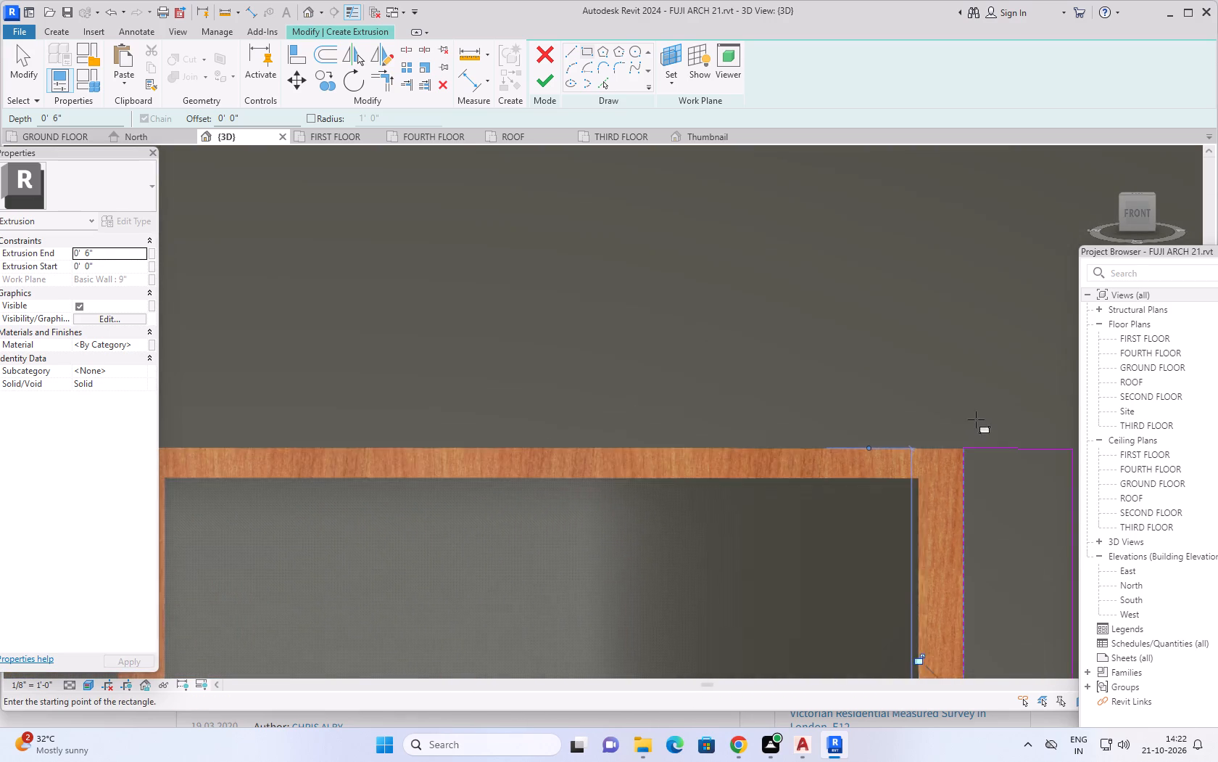
scroll(937, 425, "down", 9)
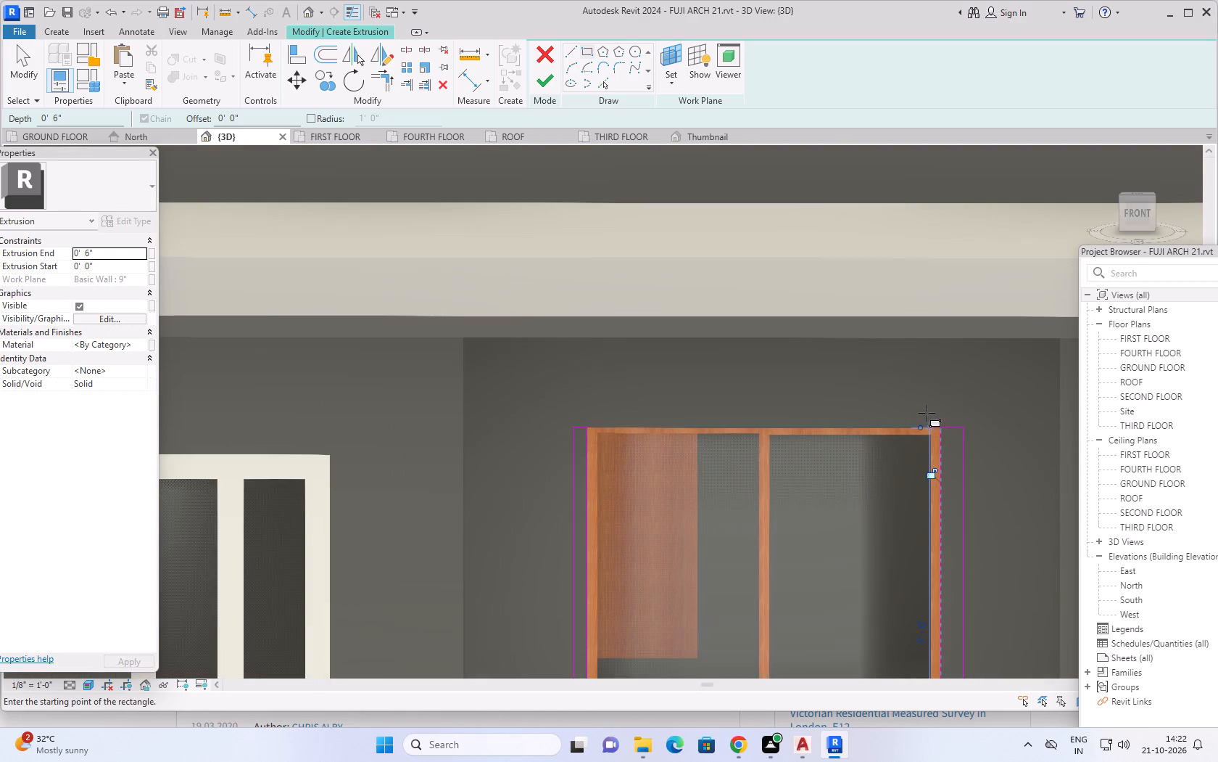
scroll(987, 456, "down", 2)
middle_click_drag(998, 493, 826, 415)
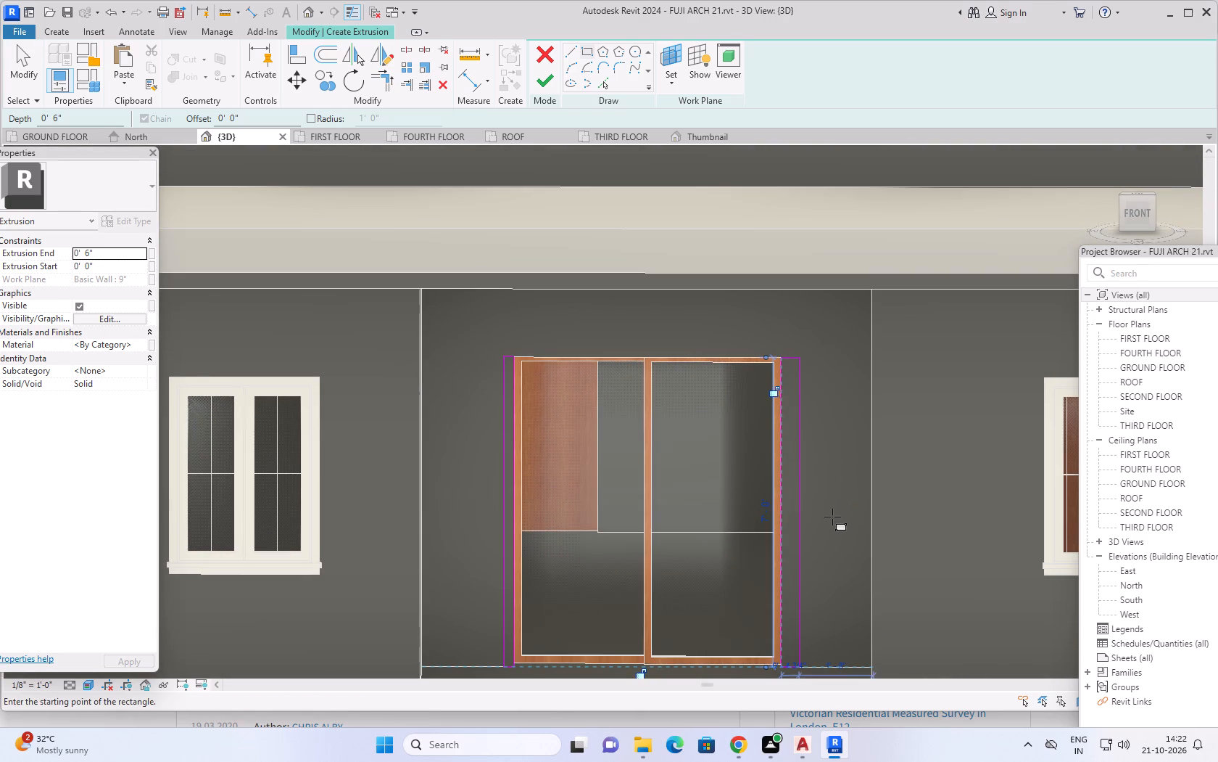
scroll(832, 517, "down", 1)
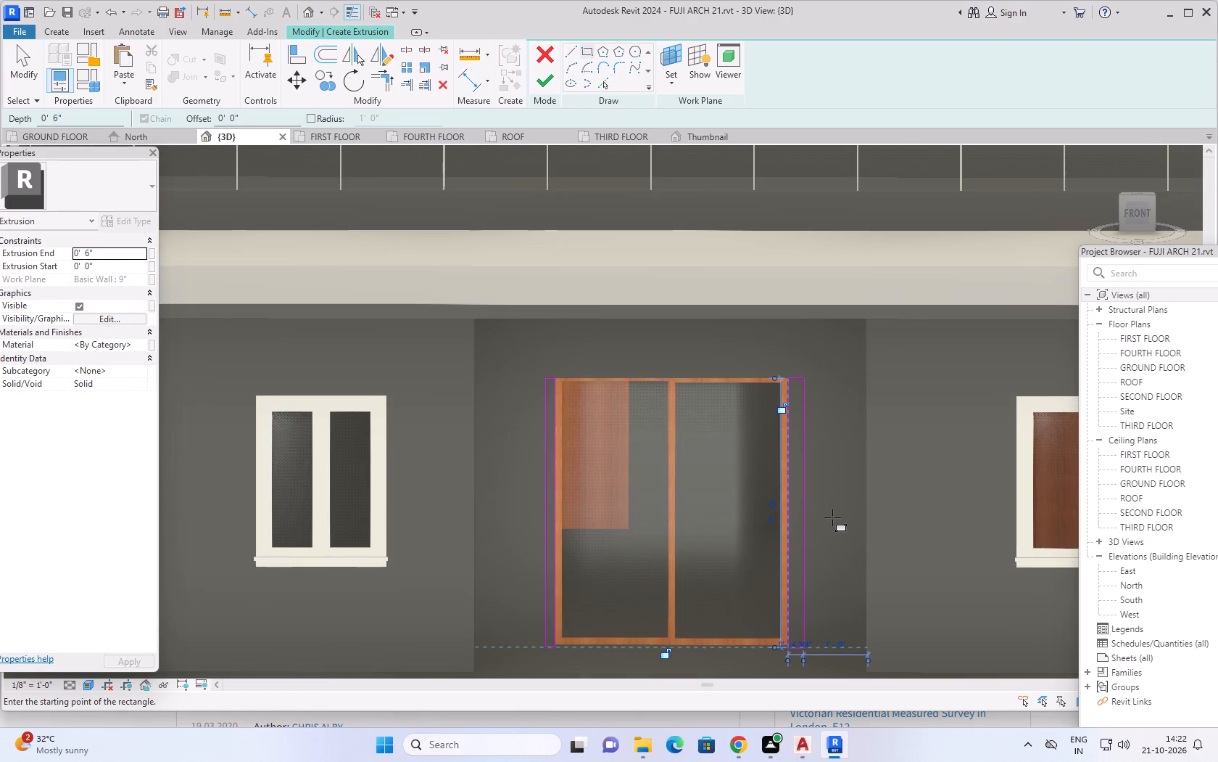
middle_click_drag(832, 520, 782, 504)
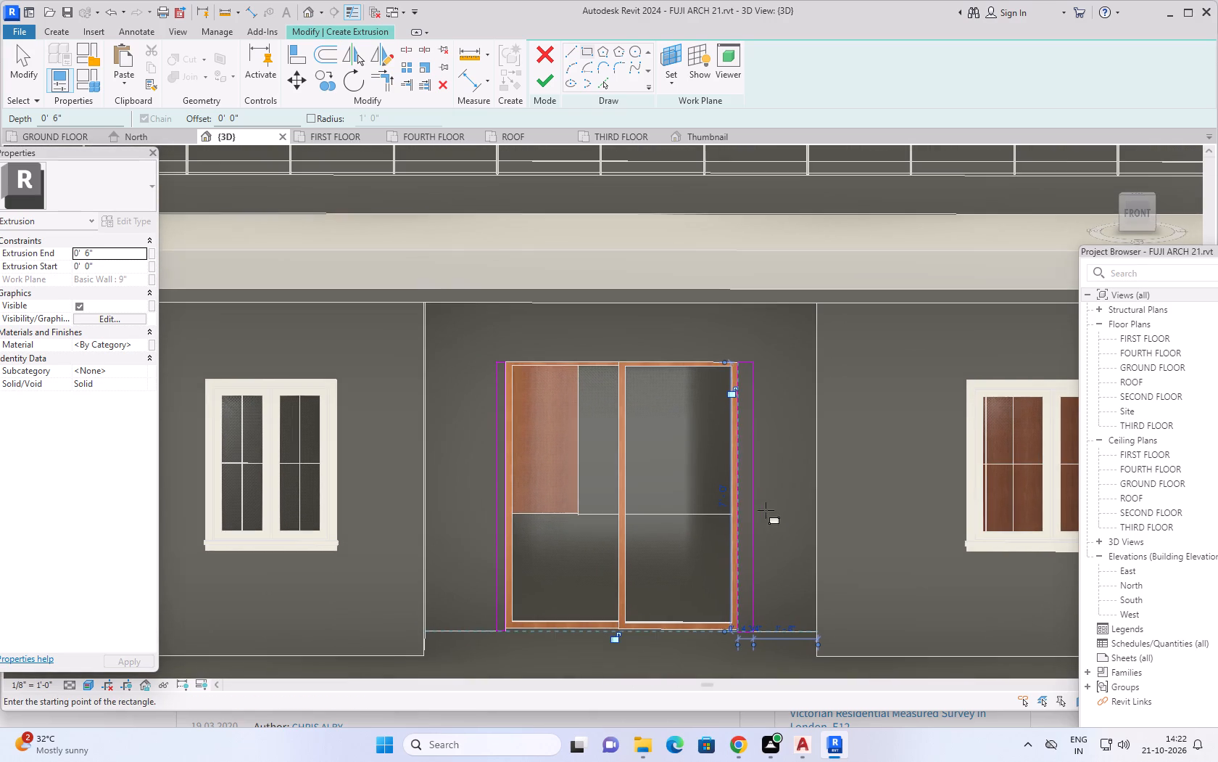
scroll(702, 510, "up", 8)
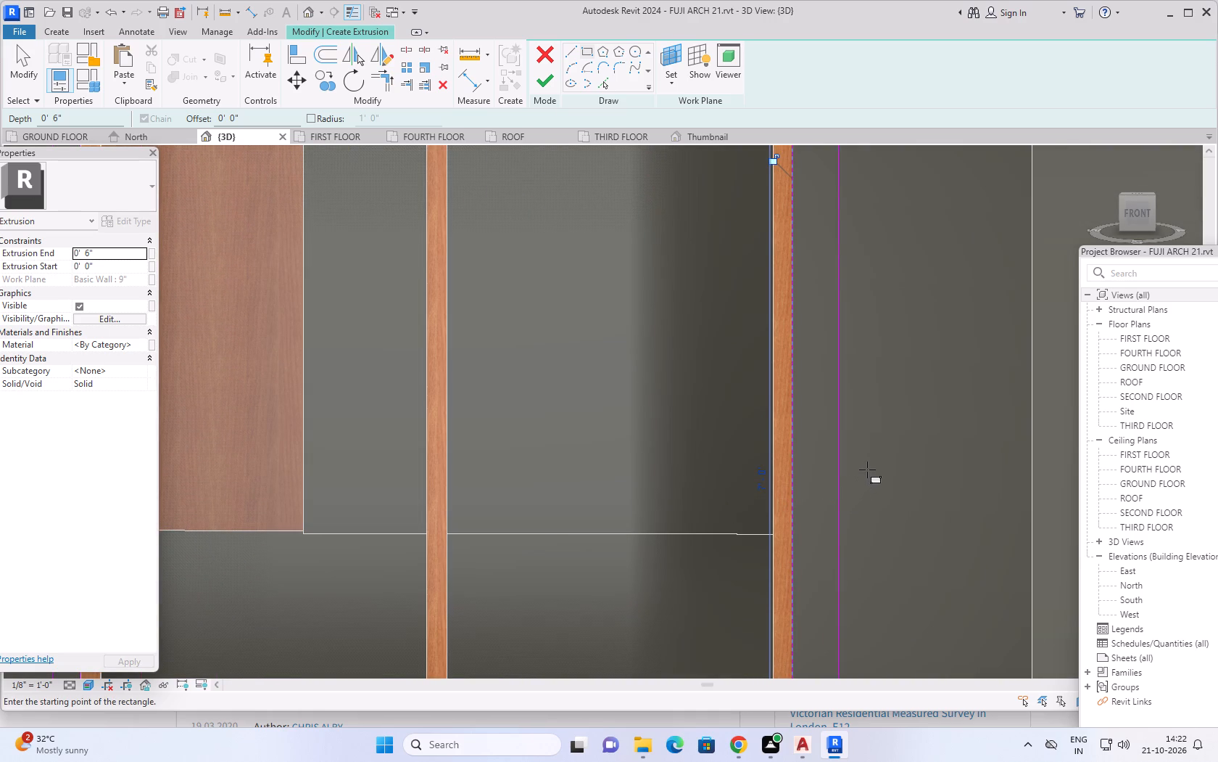
key("Escape")
key("Escape")
key("Escape")
Set the width of the sketched rectangle along the sliding door's right edge to 6".
scroll(869, 472, "down", 6)
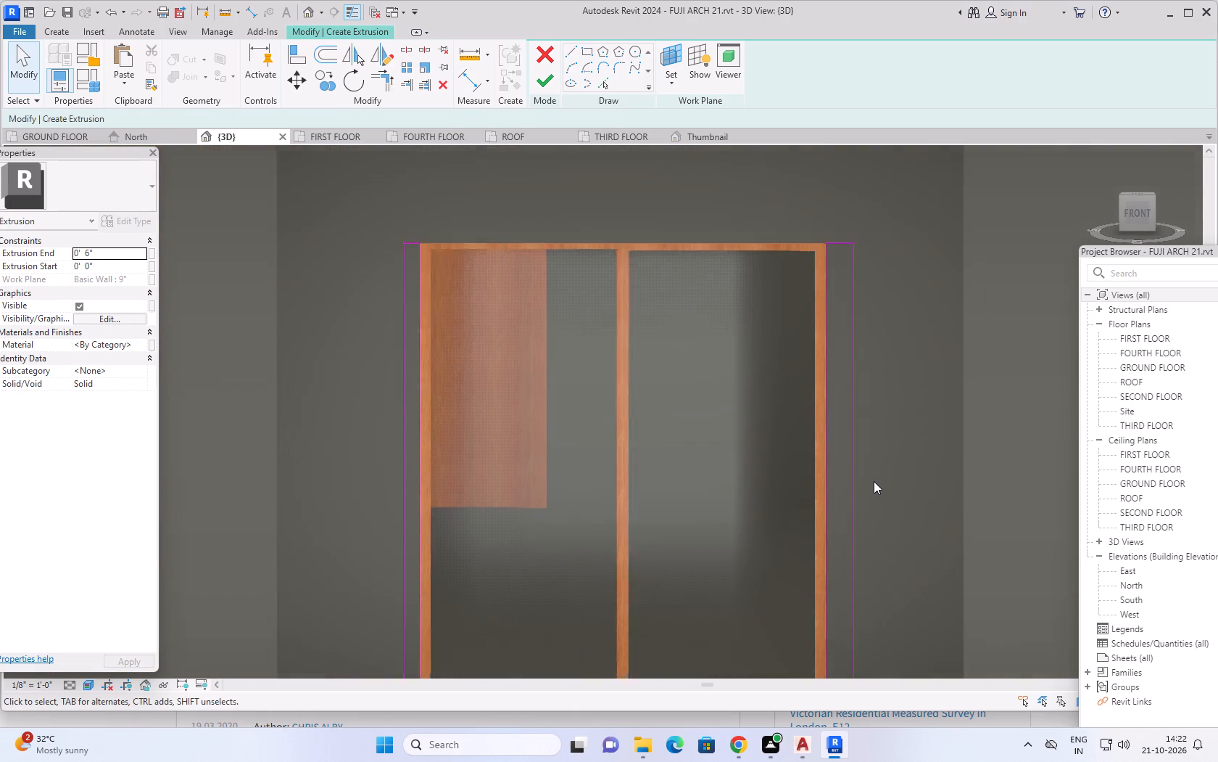
middle_click_drag(893, 493, 834, 565)
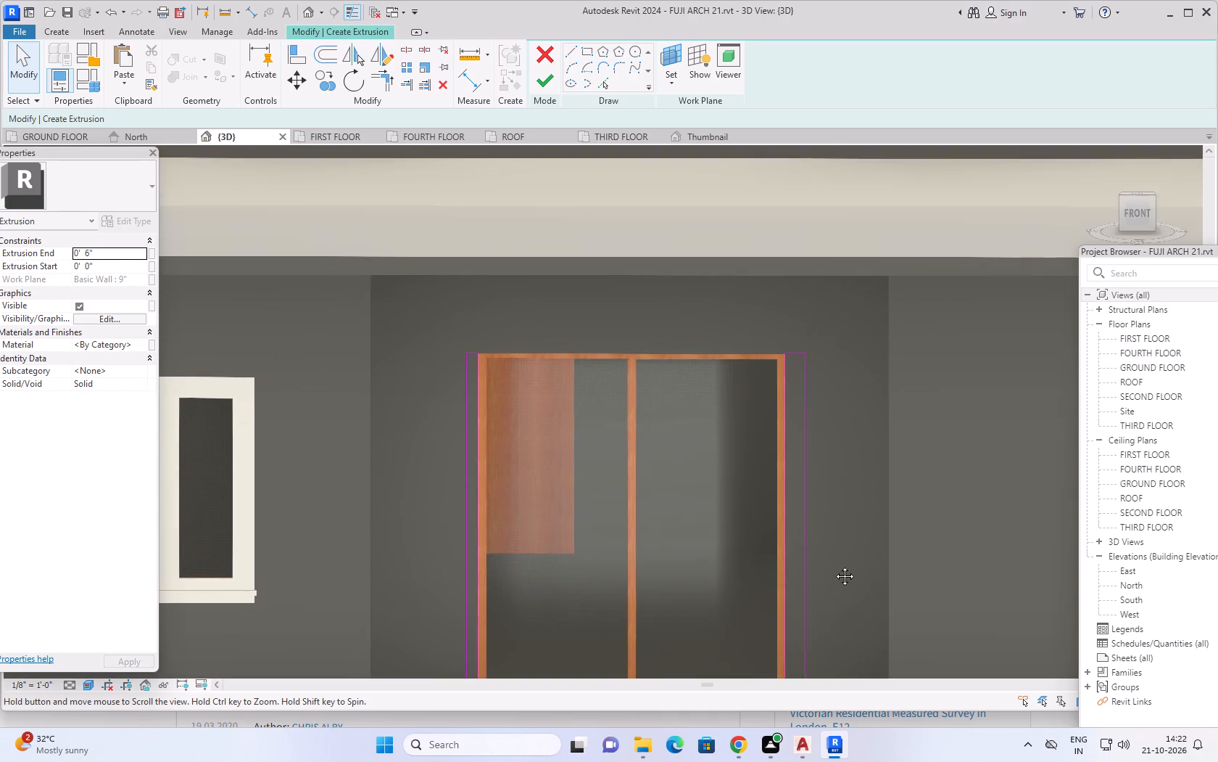
middle_click_drag(834, 565, 829, 598)
left_click(792, 481)
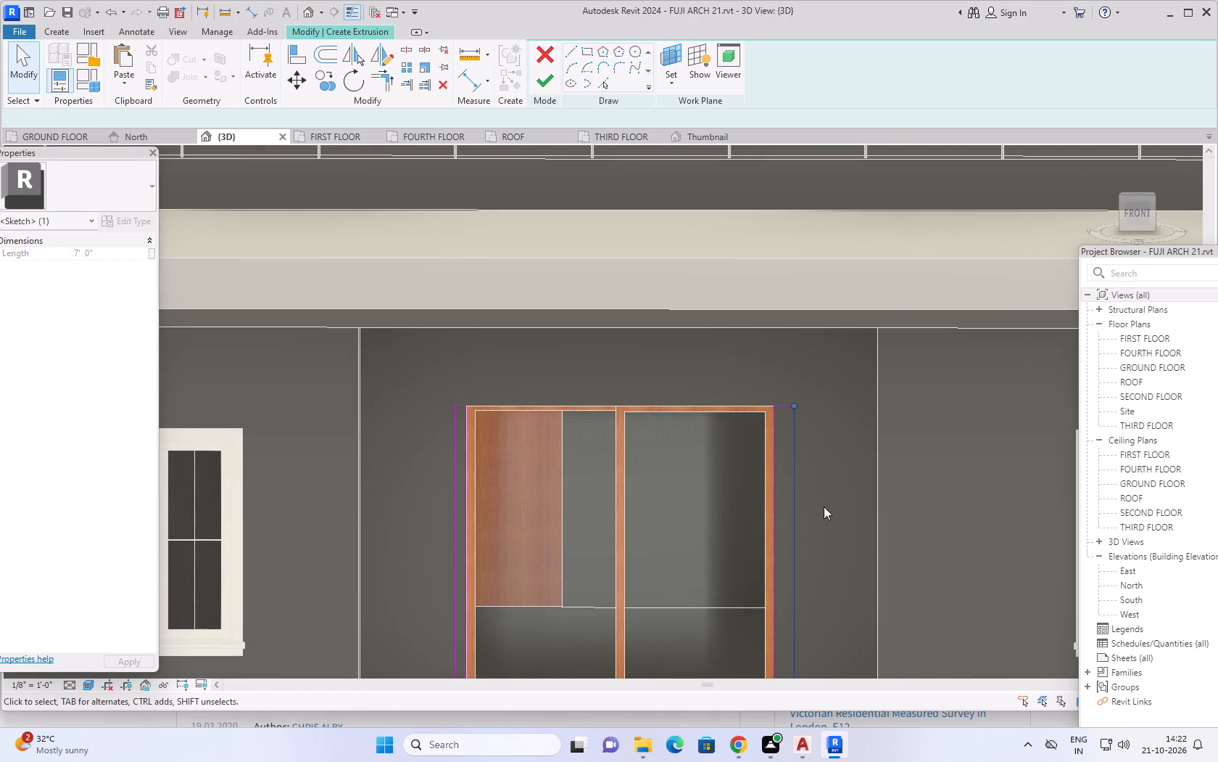
scroll(832, 525, "down", 3)
middle_click_drag(827, 545, 825, 422)
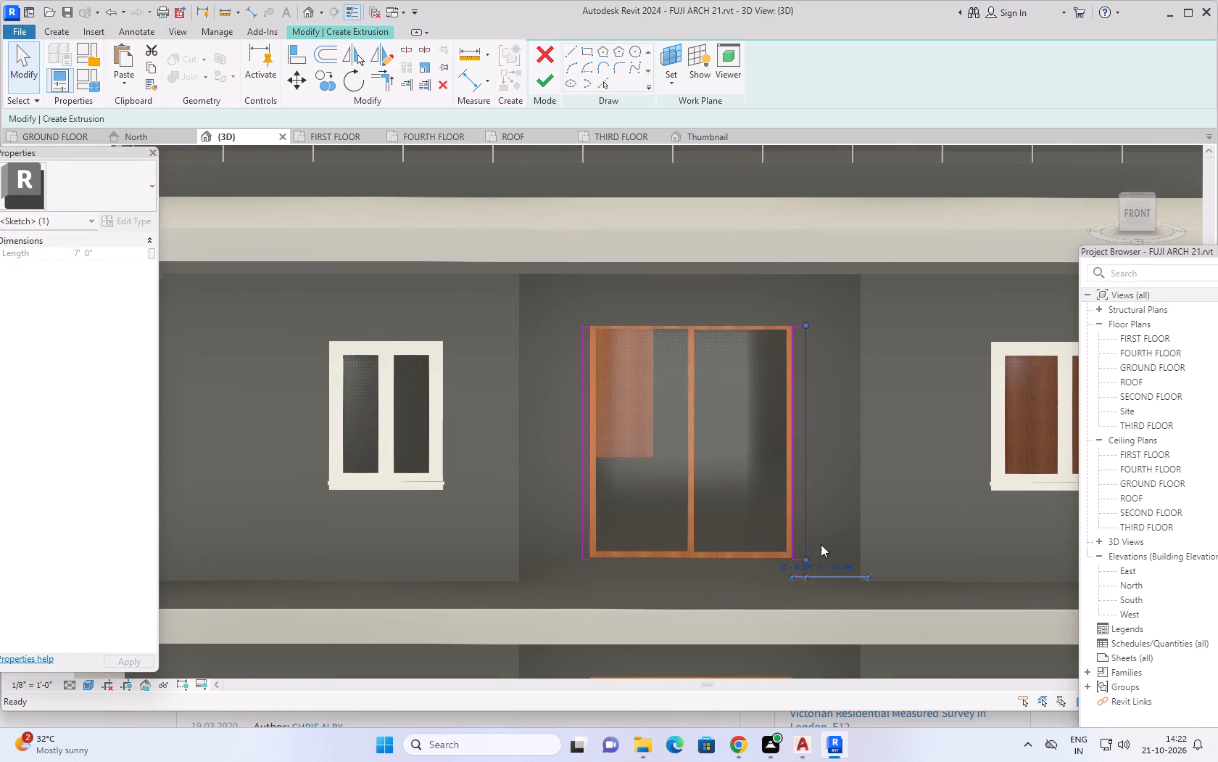
scroll(789, 573, "up", 9)
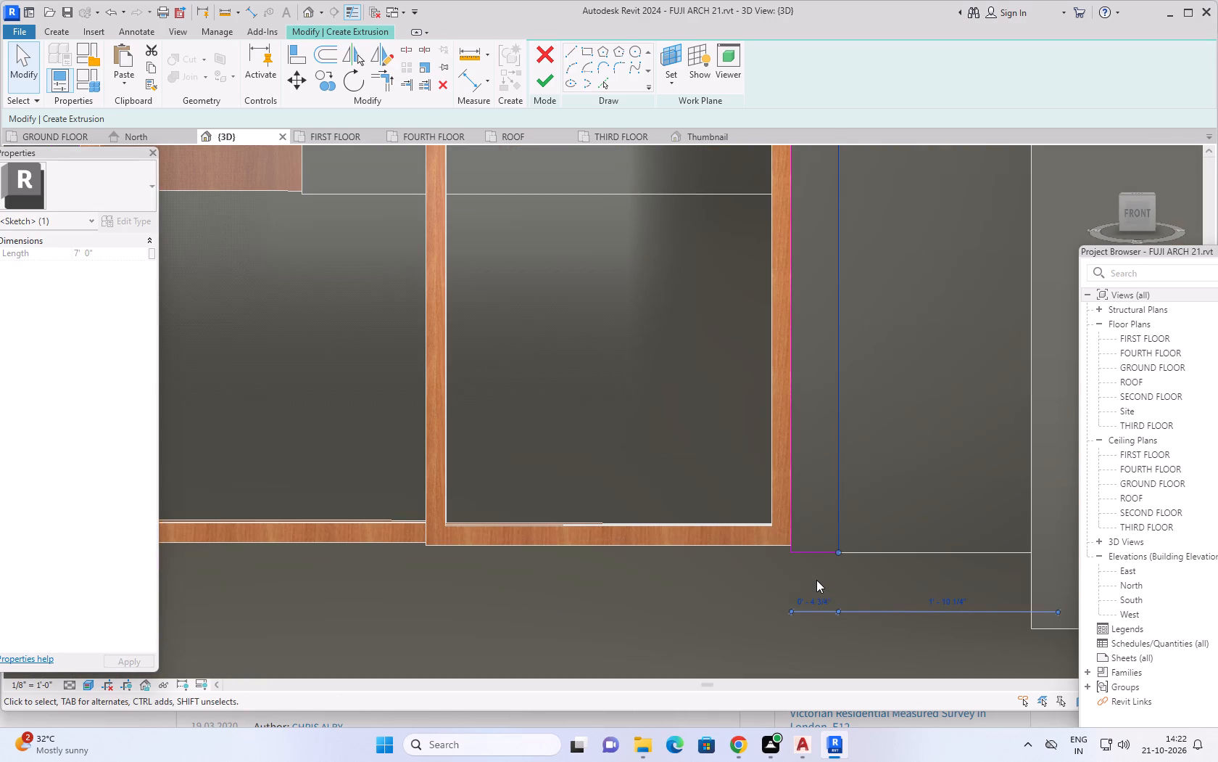
left_click(816, 602)
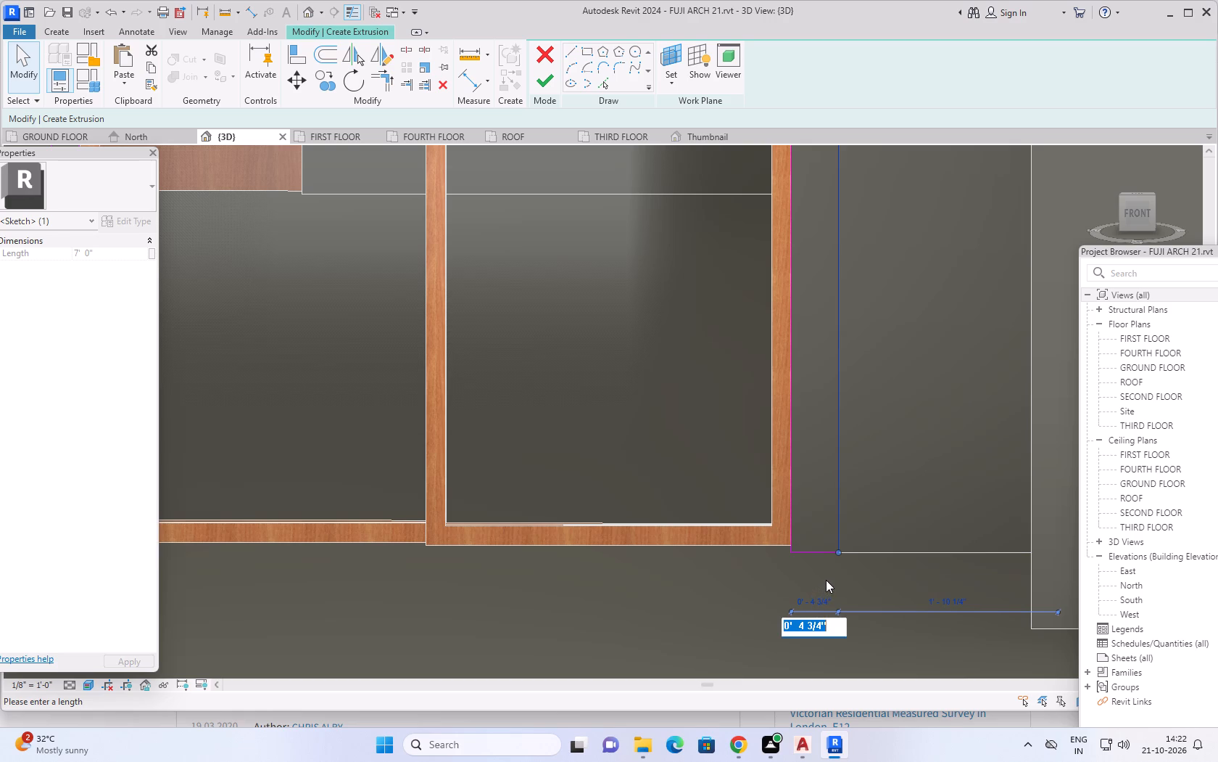
key("6")
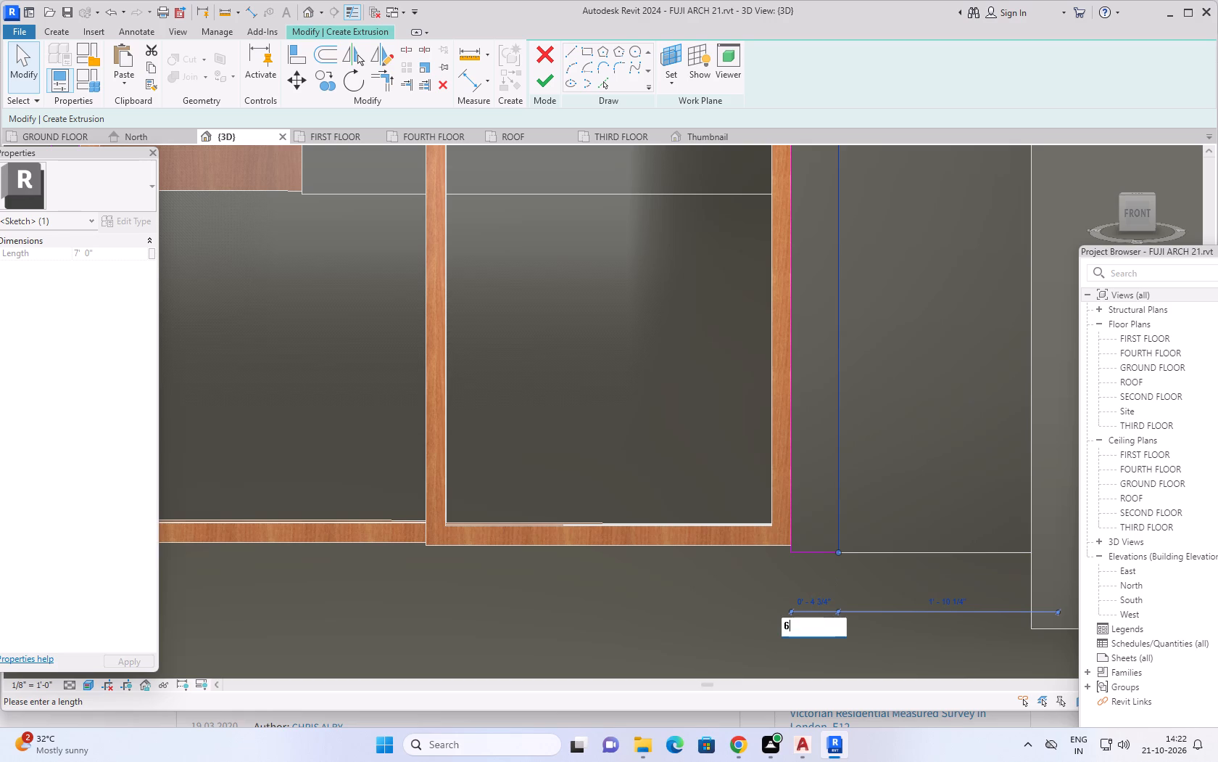
key("shift+quotedbl")
key("Return")
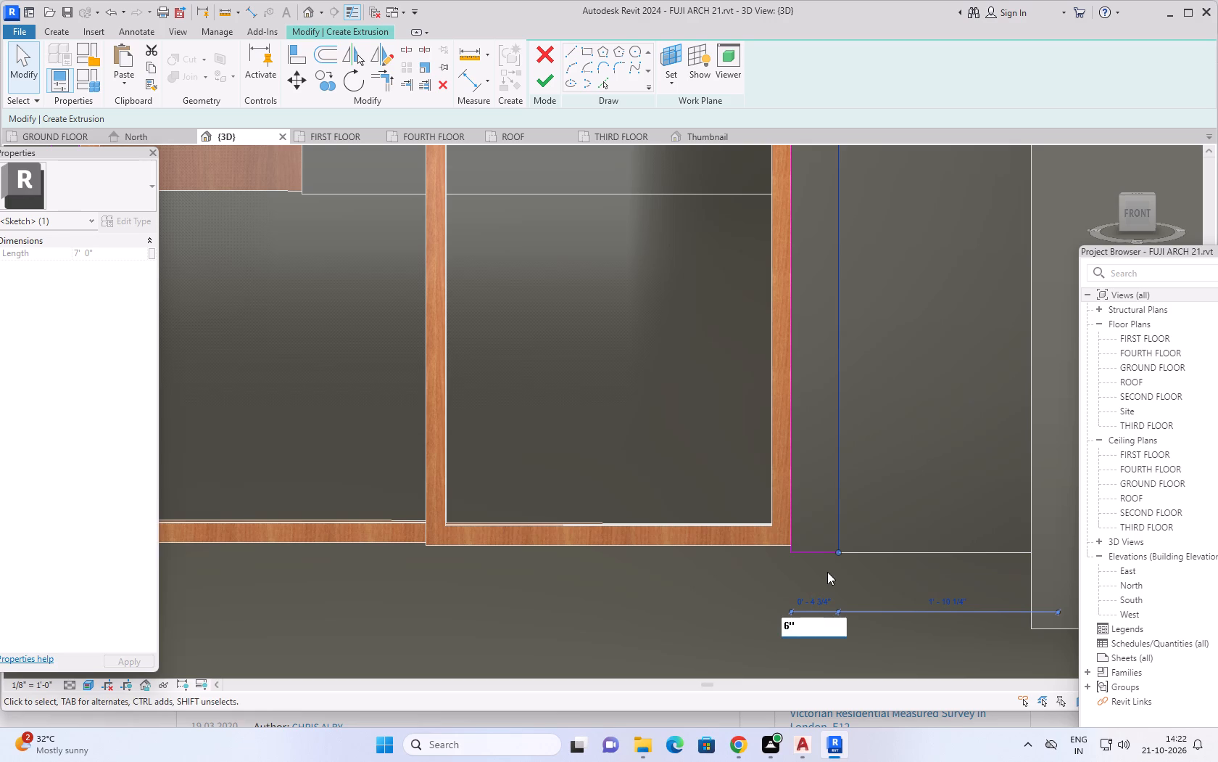
Set the width of the sketched rectangle along the sliding door's left edge to 6".
scroll(853, 568, "down", 8)
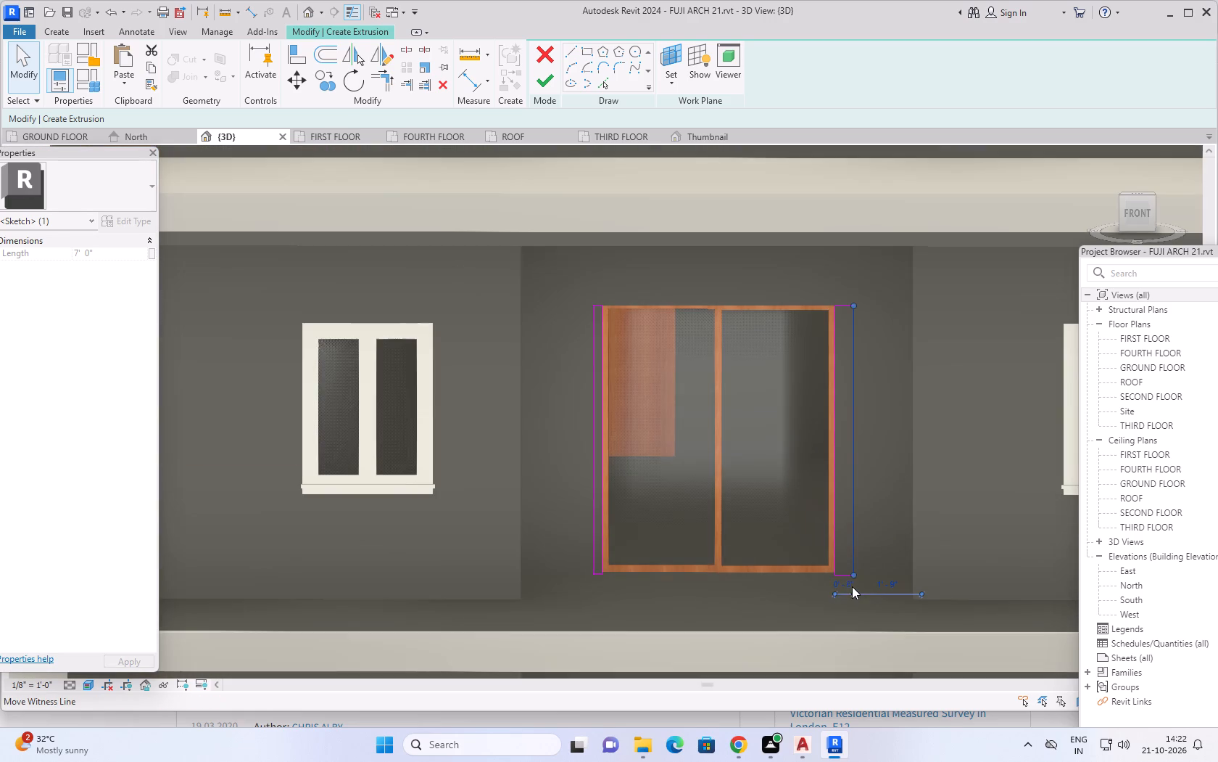
scroll(594, 533, "up", 3)
left_click(591, 558)
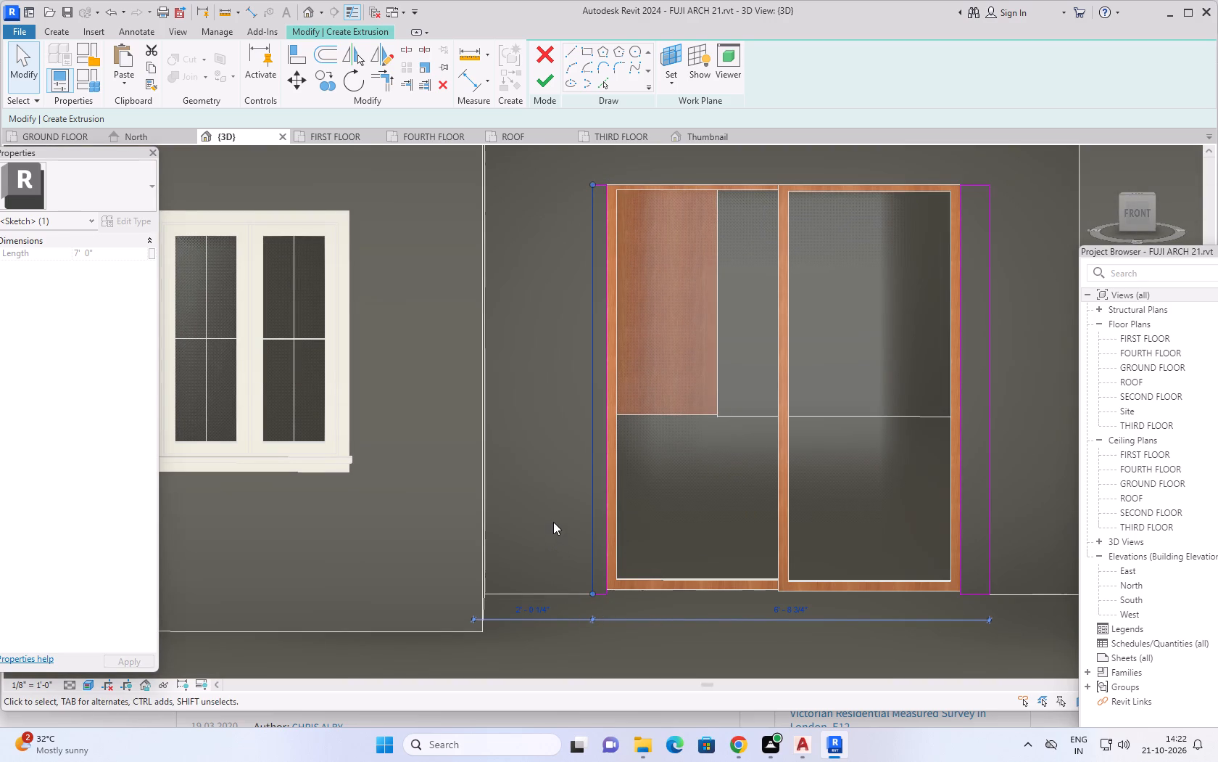
middle_click_drag(553, 522, 554, 635)
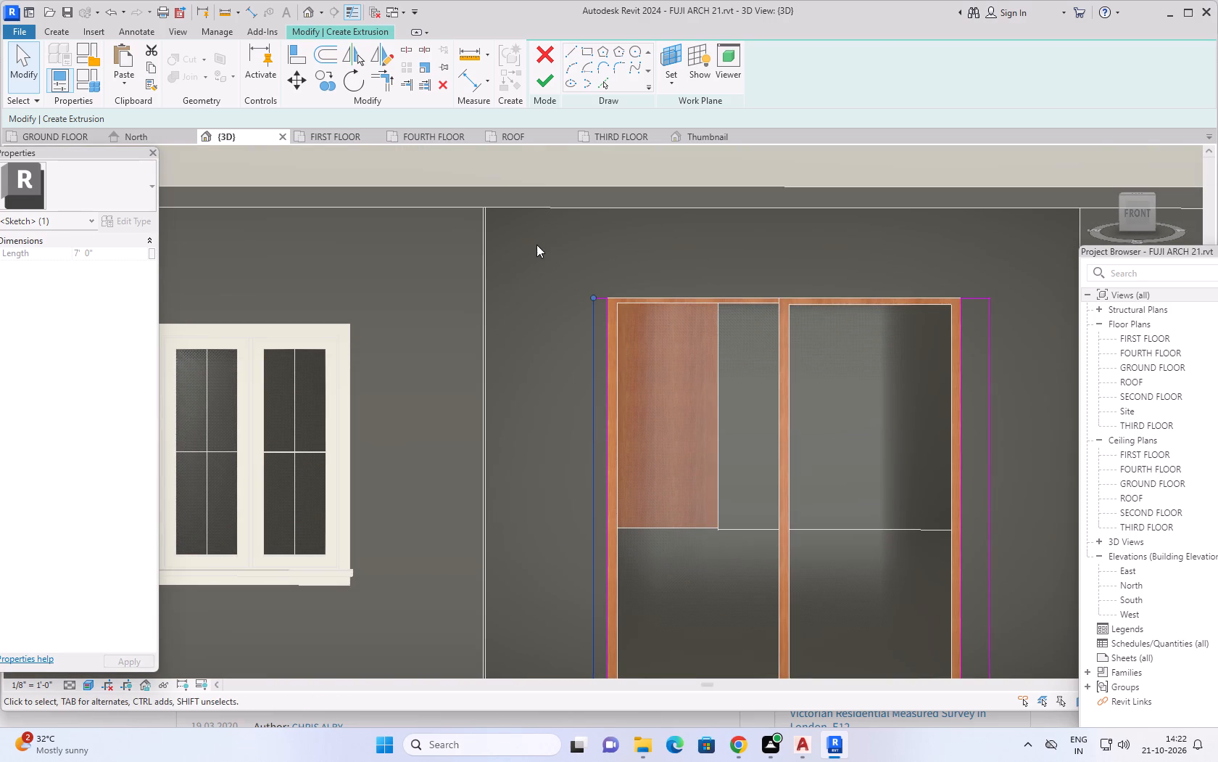
scroll(556, 271, "up", 5)
left_click(643, 324)
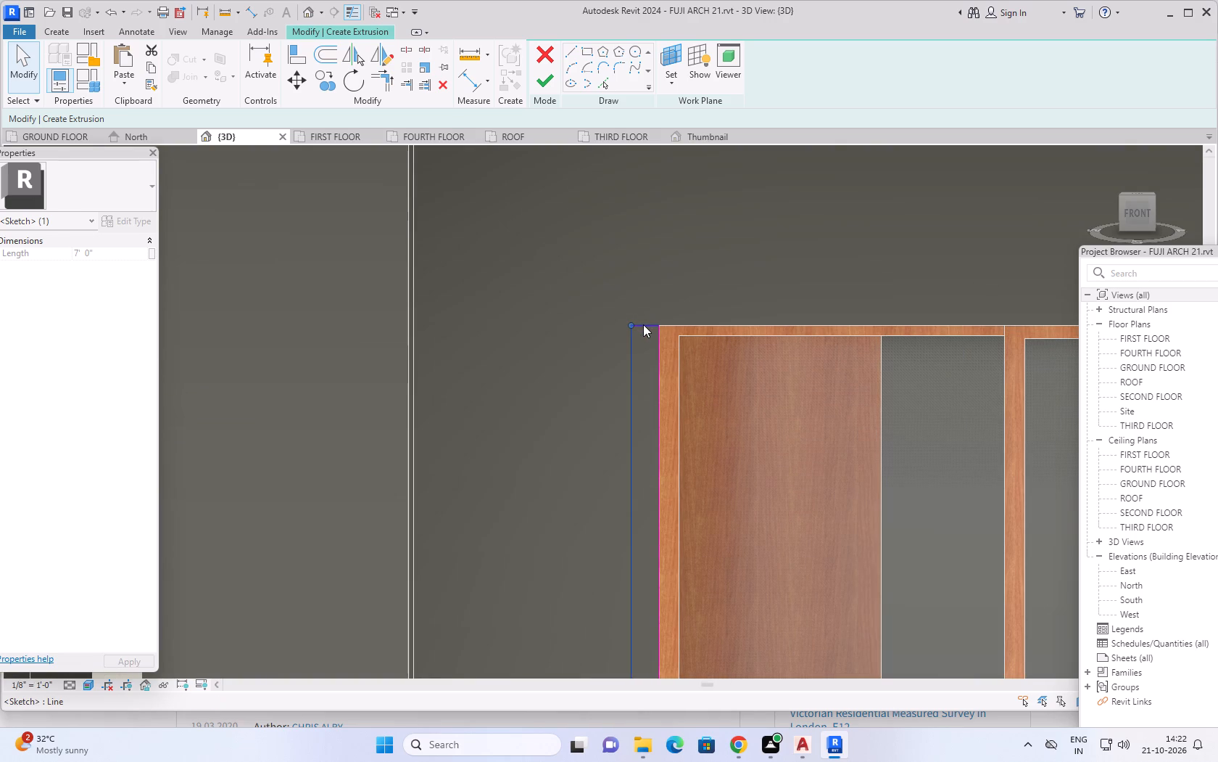
left_click(634, 363)
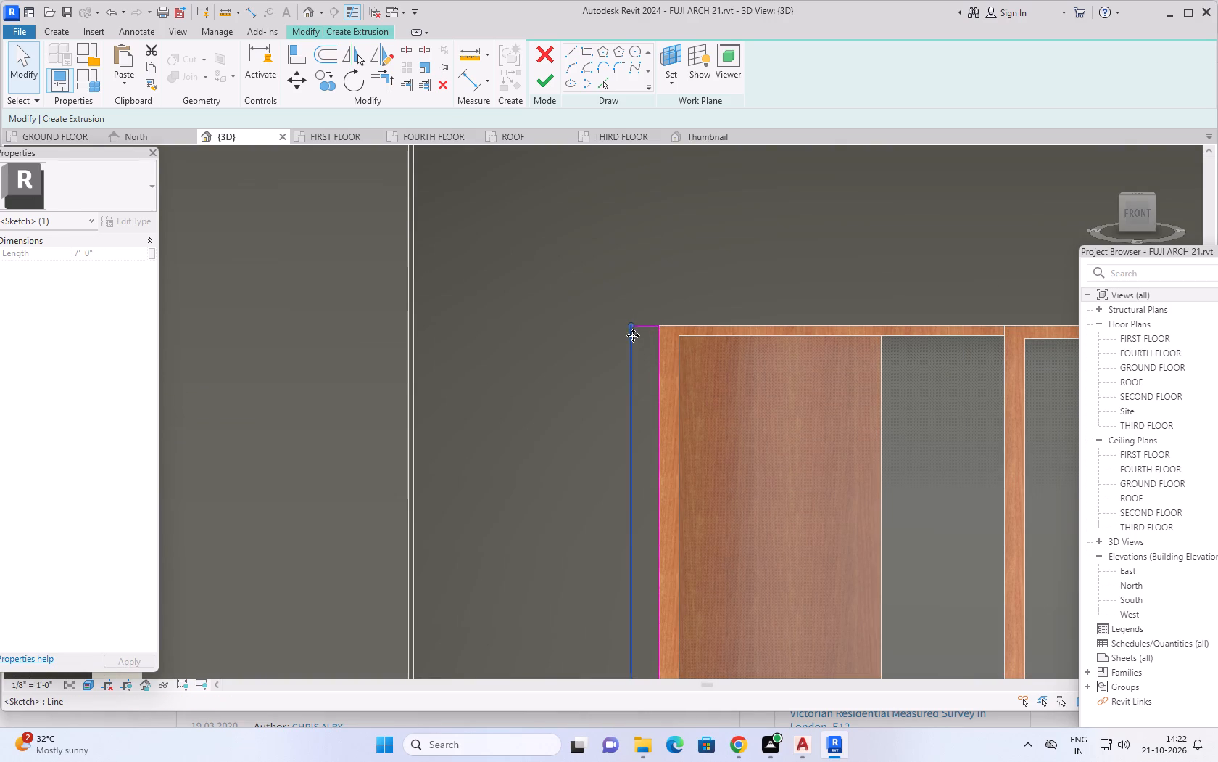
scroll(630, 330, "down", 9)
scroll(582, 464, "down", 3)
middle_click_drag(590, 485, 593, 467)
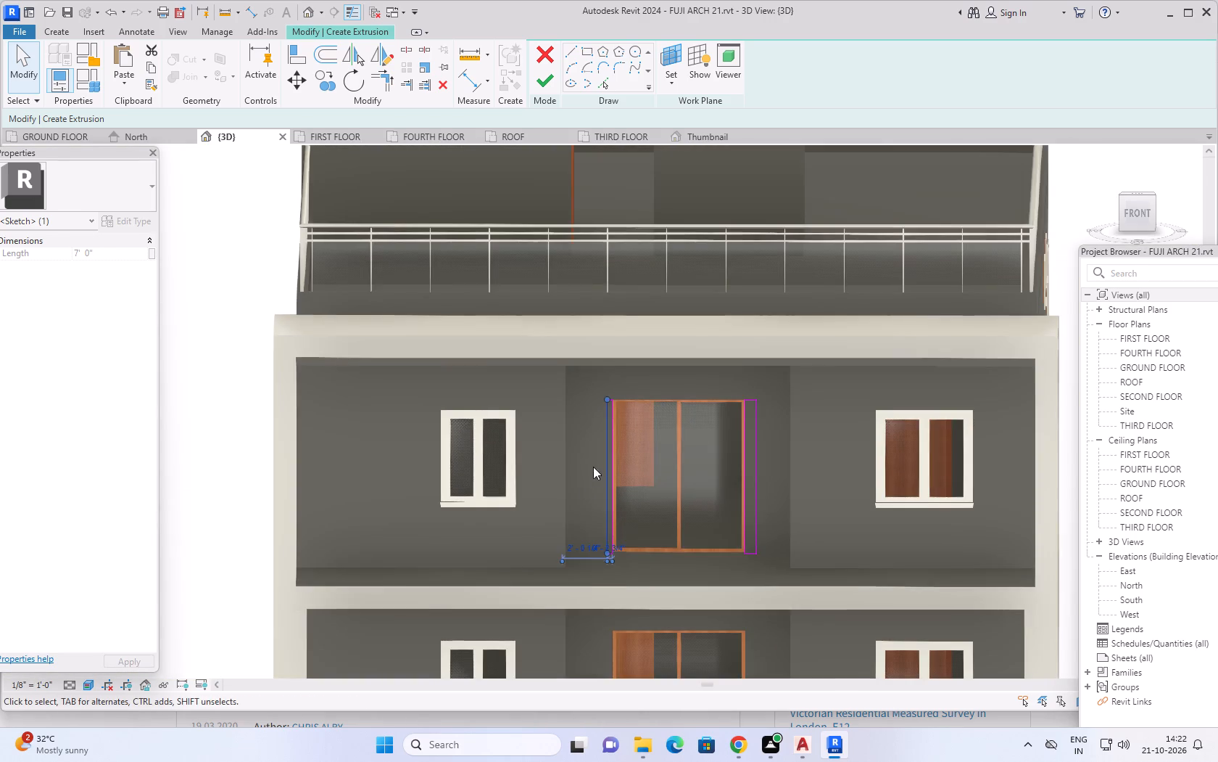
middle_click_drag(593, 467, 593, 434)
scroll(600, 527, "up", 16)
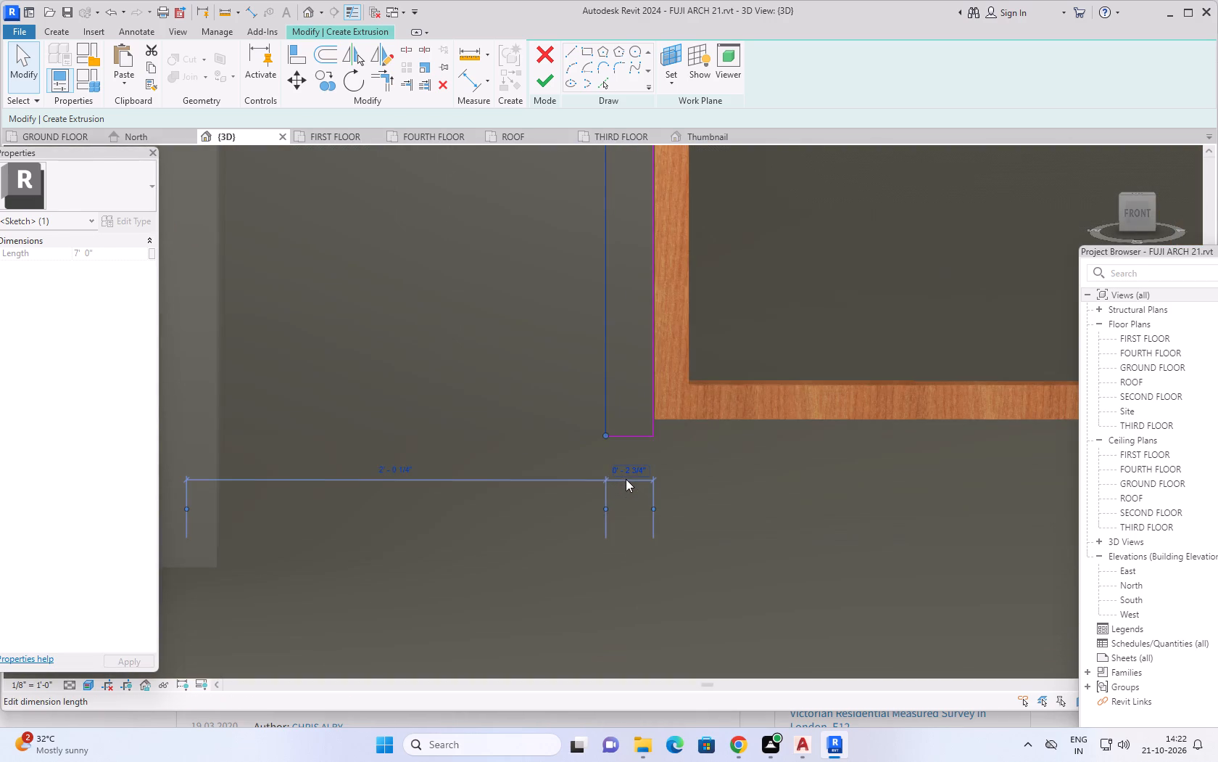
scroll(626, 479, "up", 2)
left_click(629, 471)
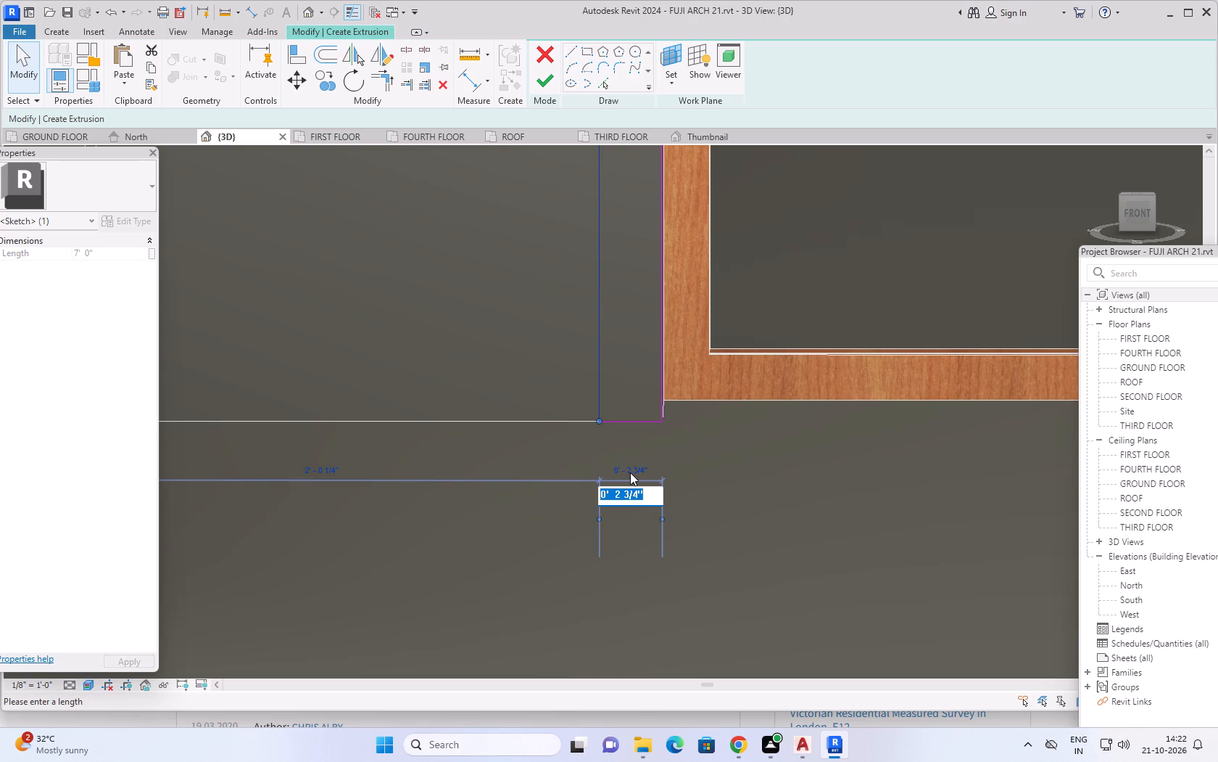
key("6")
key("shift+quotedbl")
key("Return")
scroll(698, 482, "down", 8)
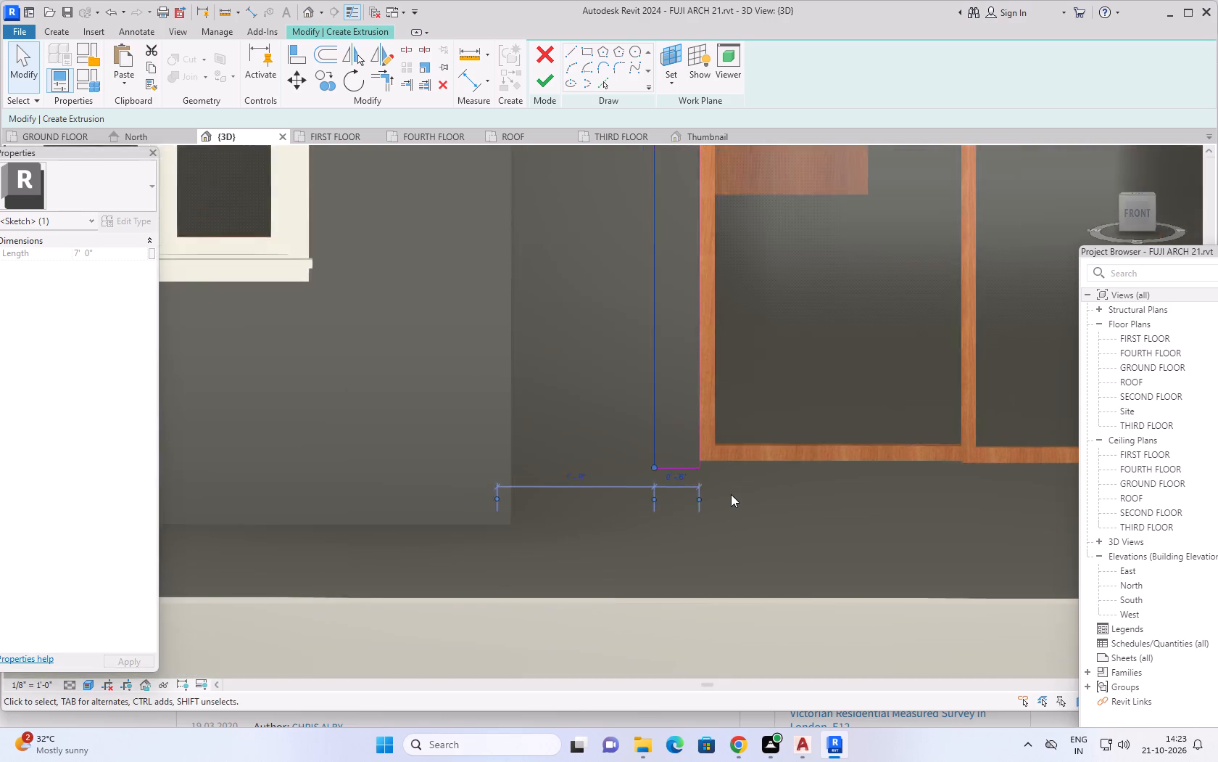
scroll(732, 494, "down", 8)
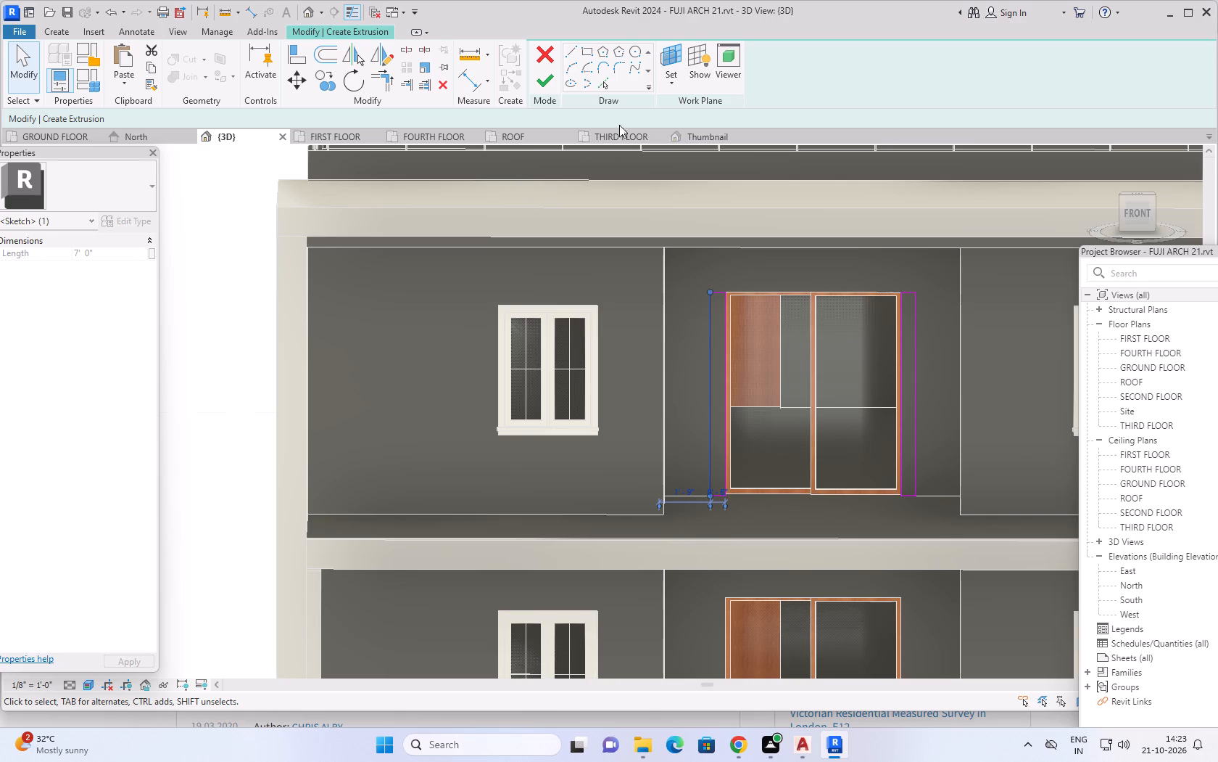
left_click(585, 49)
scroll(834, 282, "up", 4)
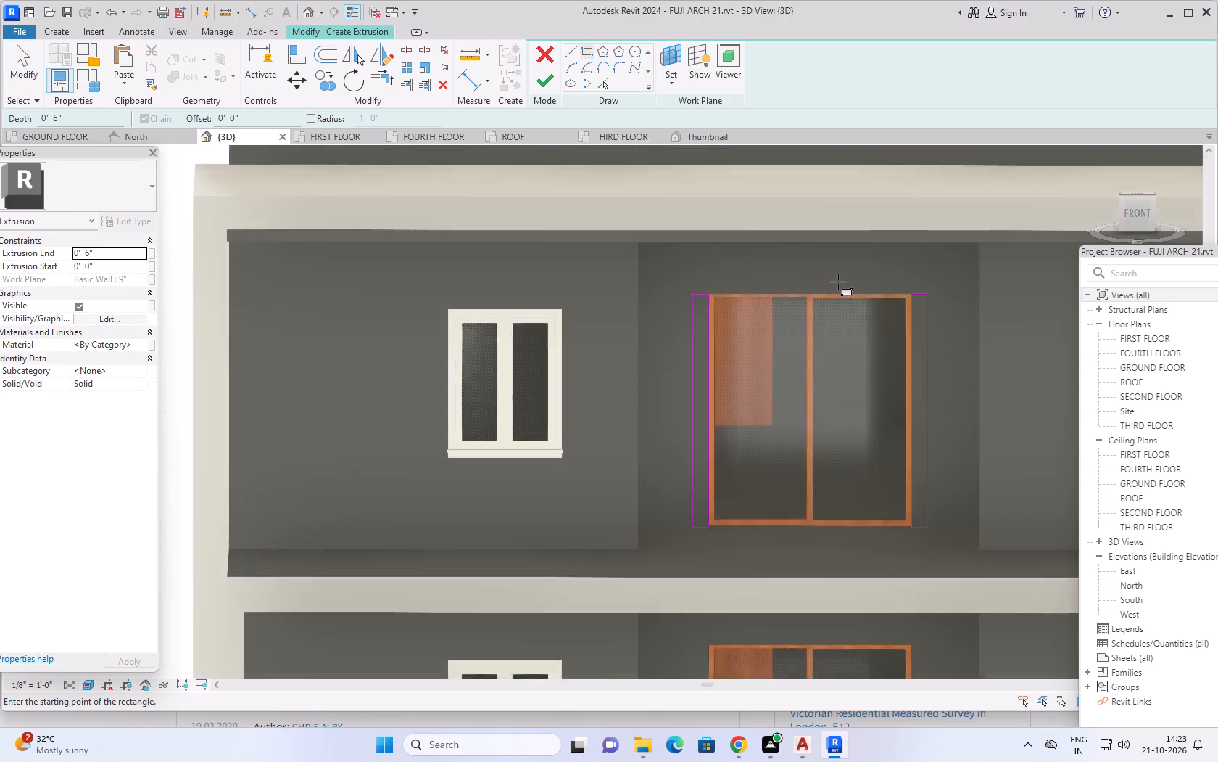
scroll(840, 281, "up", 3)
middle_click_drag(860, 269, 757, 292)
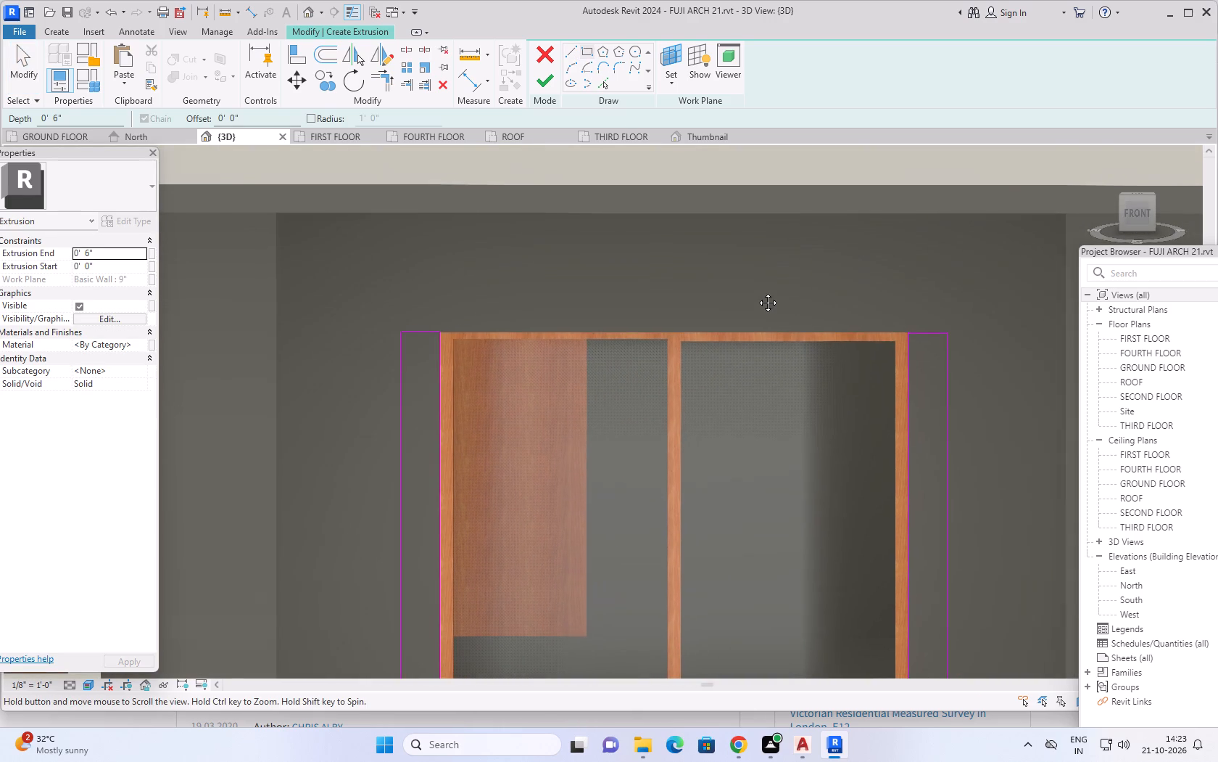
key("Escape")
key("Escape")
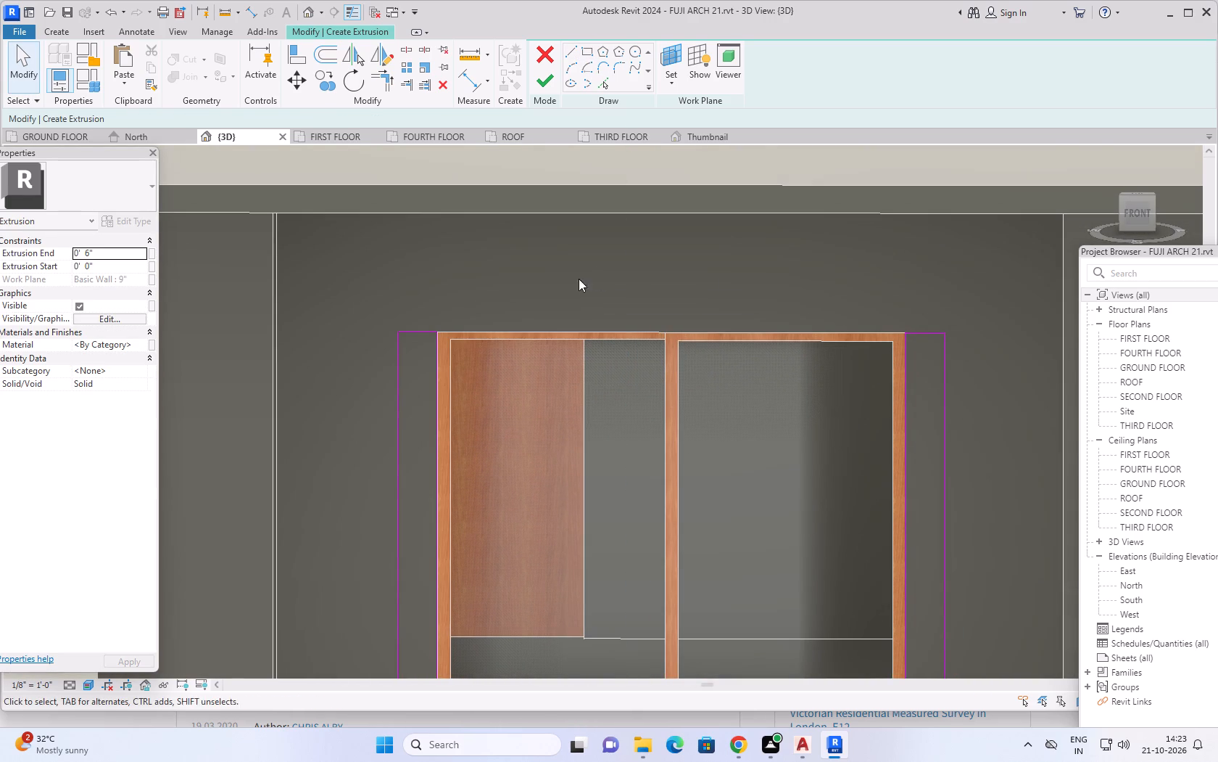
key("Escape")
Delete the short top lines of both sketched rectangles beside the top-floor sliding door.
left_click(415, 332)
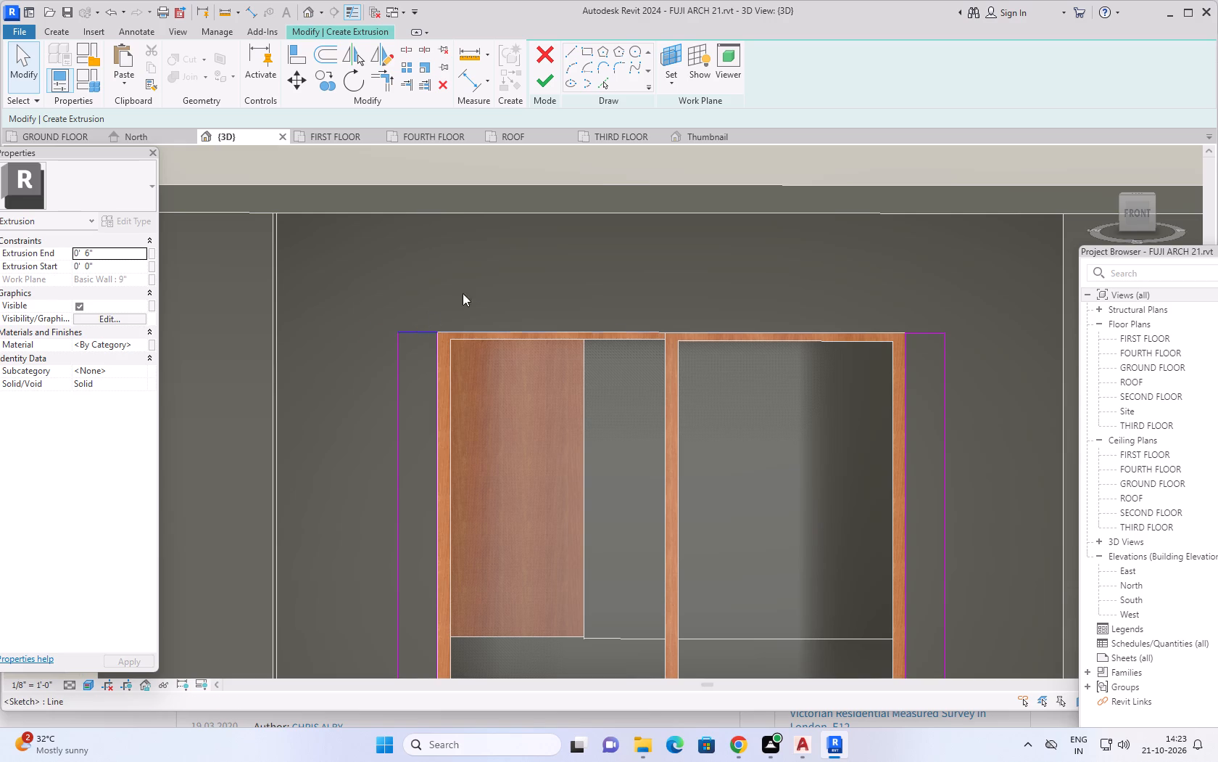
key("Delete")
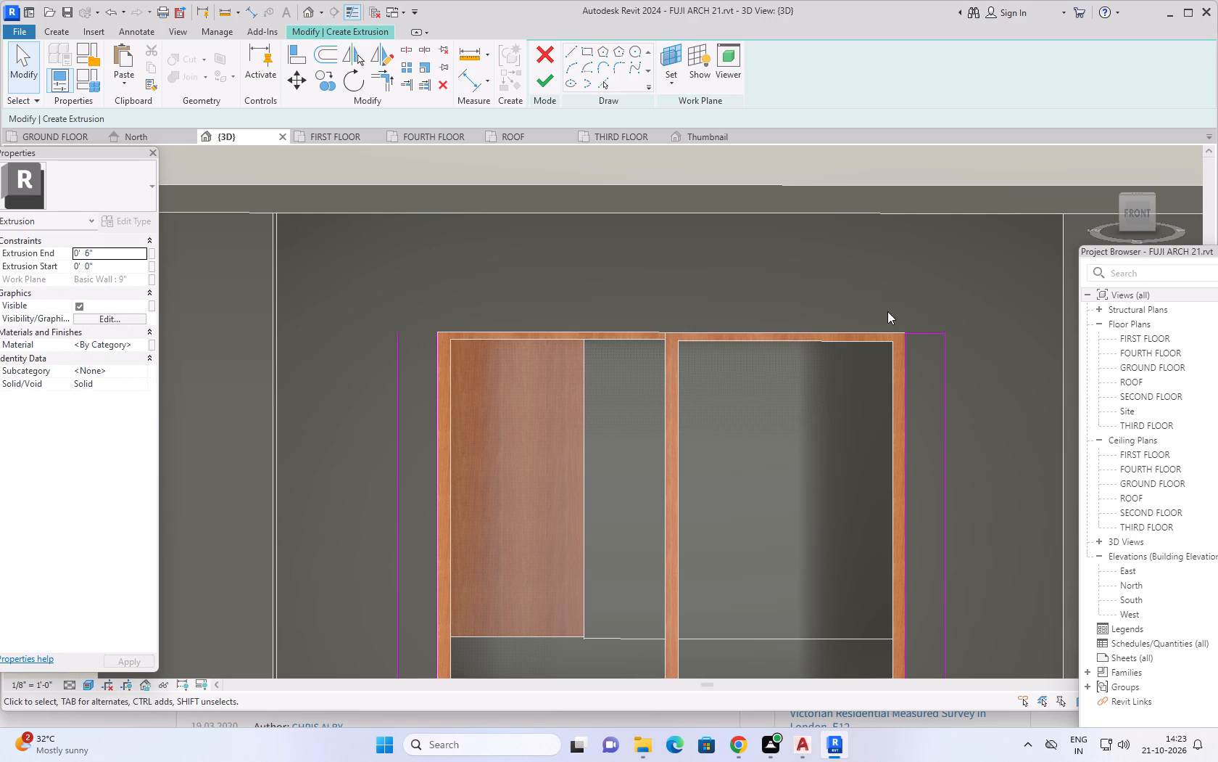
left_click(917, 330)
key("Delete")
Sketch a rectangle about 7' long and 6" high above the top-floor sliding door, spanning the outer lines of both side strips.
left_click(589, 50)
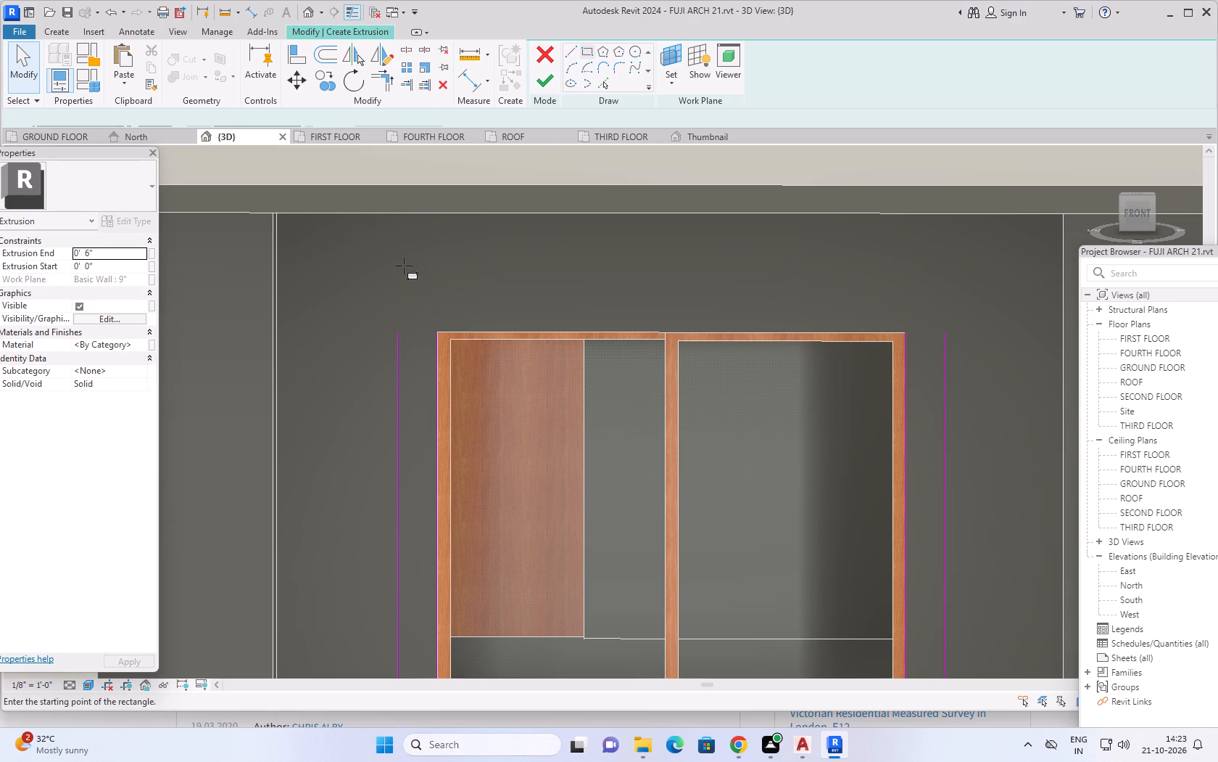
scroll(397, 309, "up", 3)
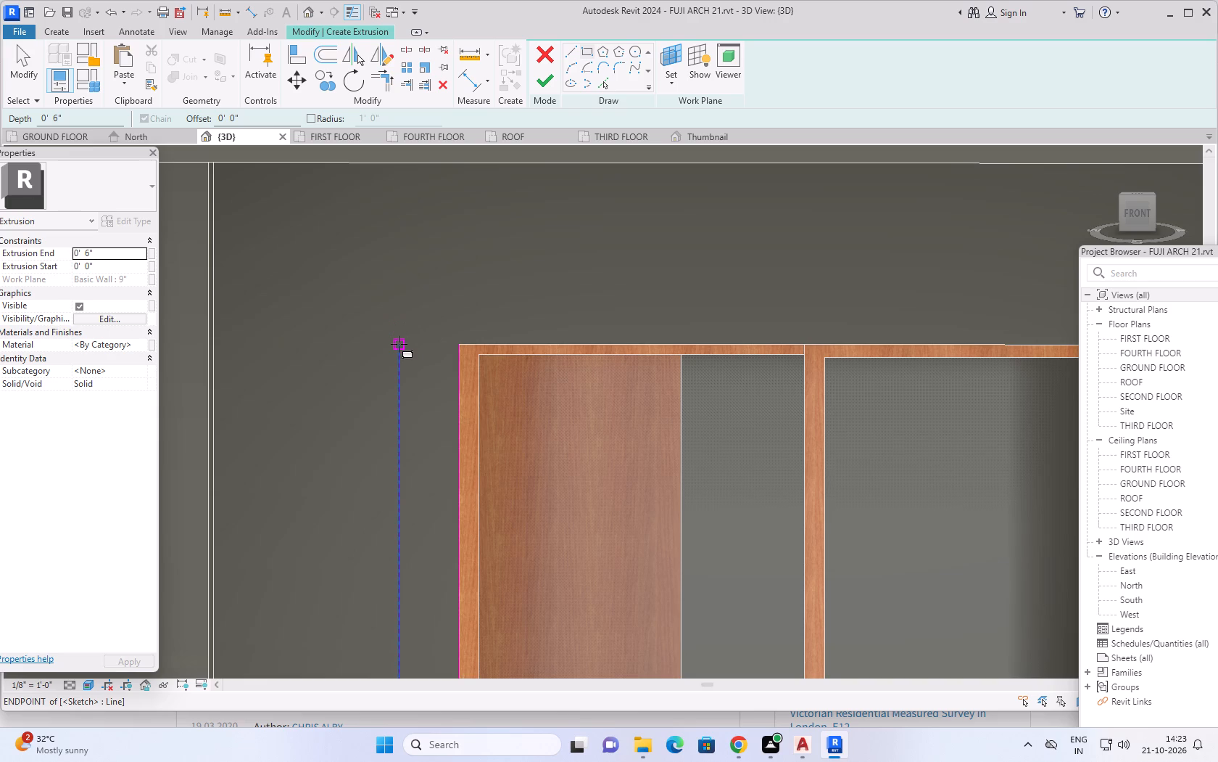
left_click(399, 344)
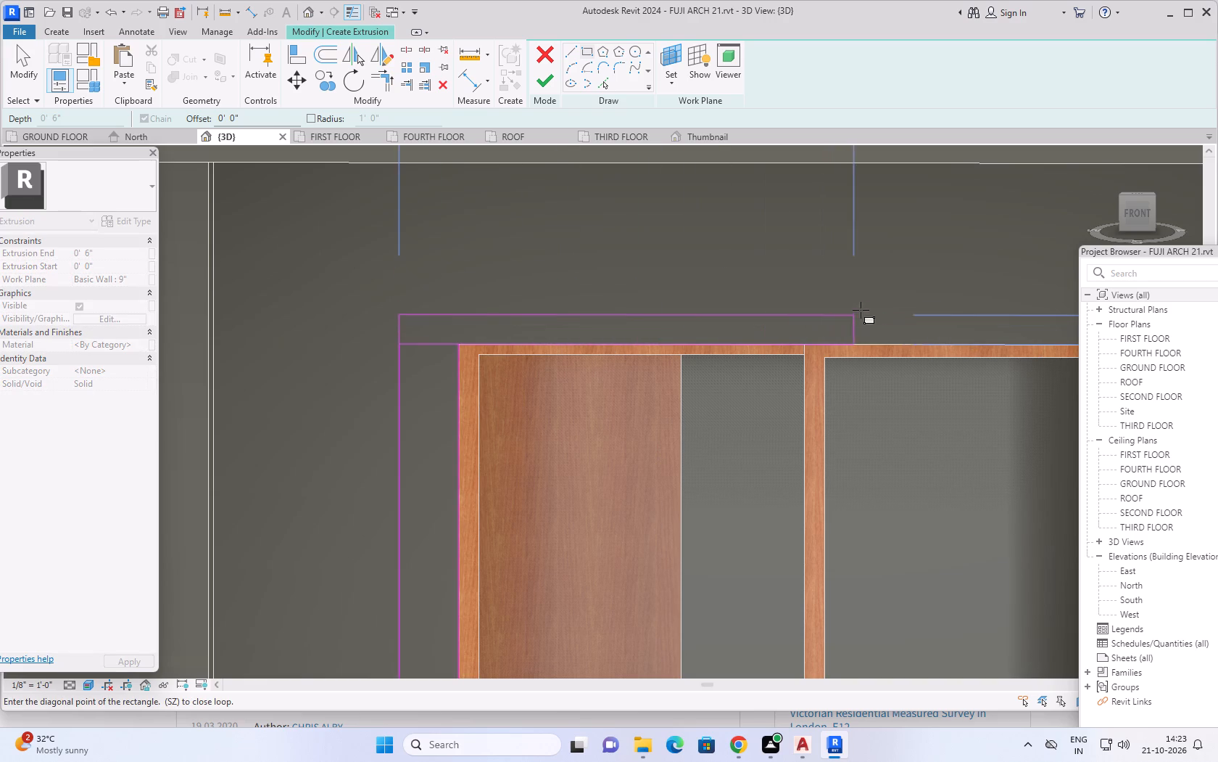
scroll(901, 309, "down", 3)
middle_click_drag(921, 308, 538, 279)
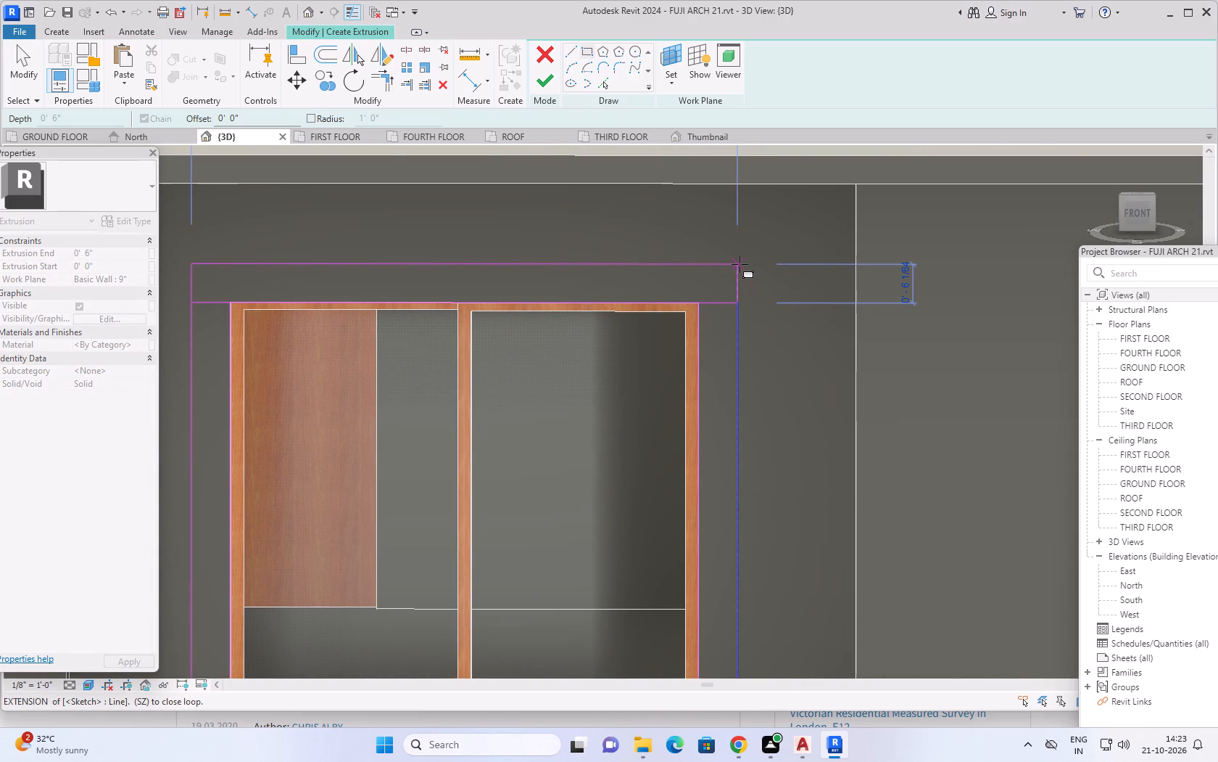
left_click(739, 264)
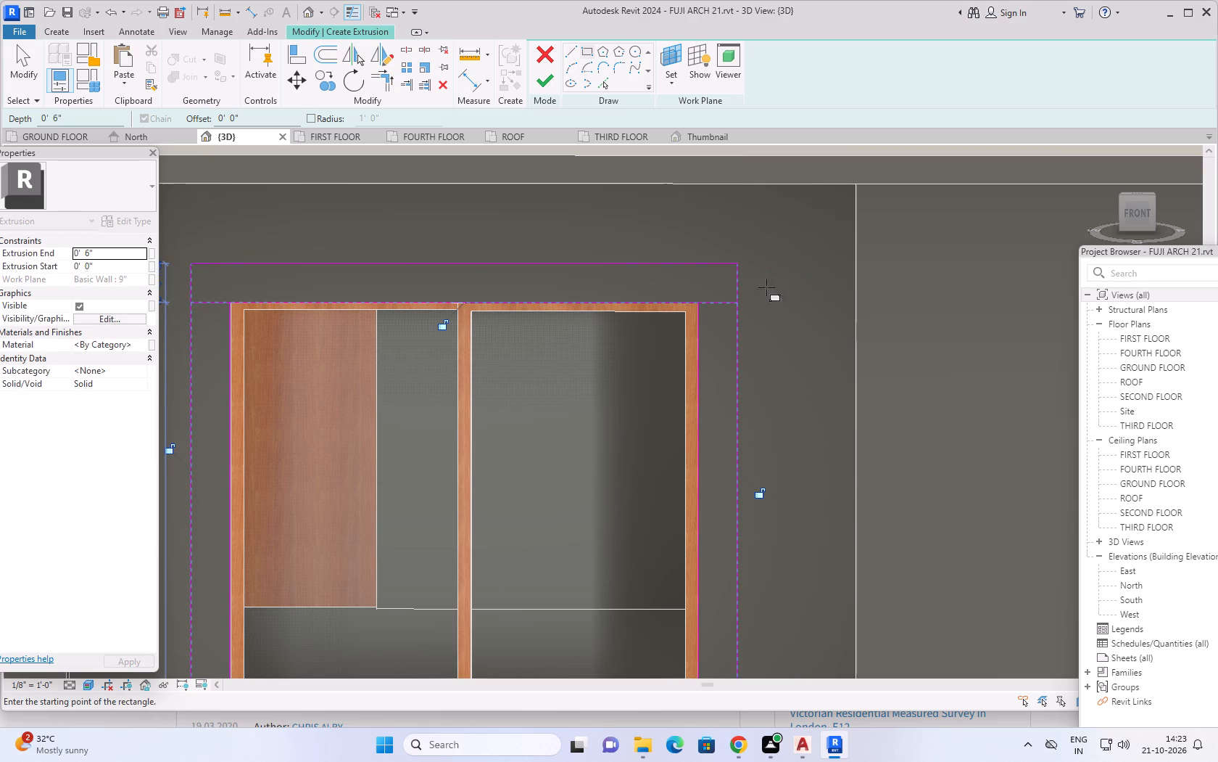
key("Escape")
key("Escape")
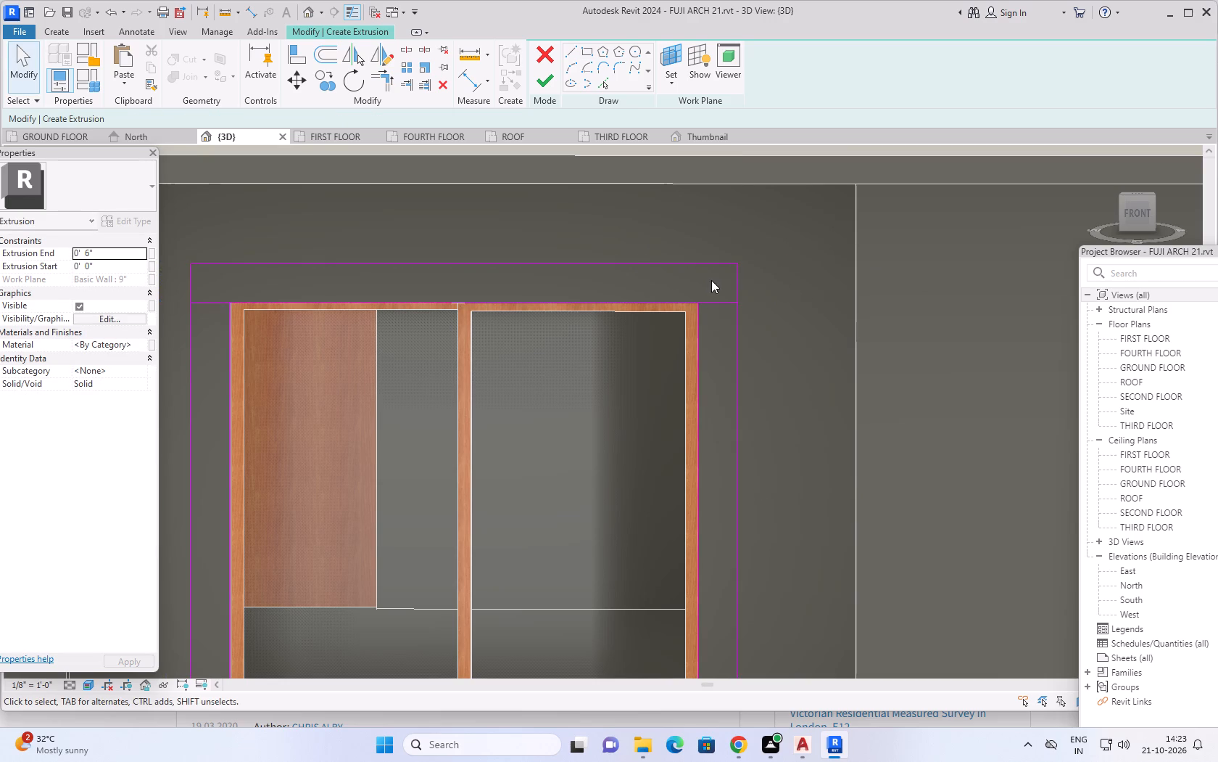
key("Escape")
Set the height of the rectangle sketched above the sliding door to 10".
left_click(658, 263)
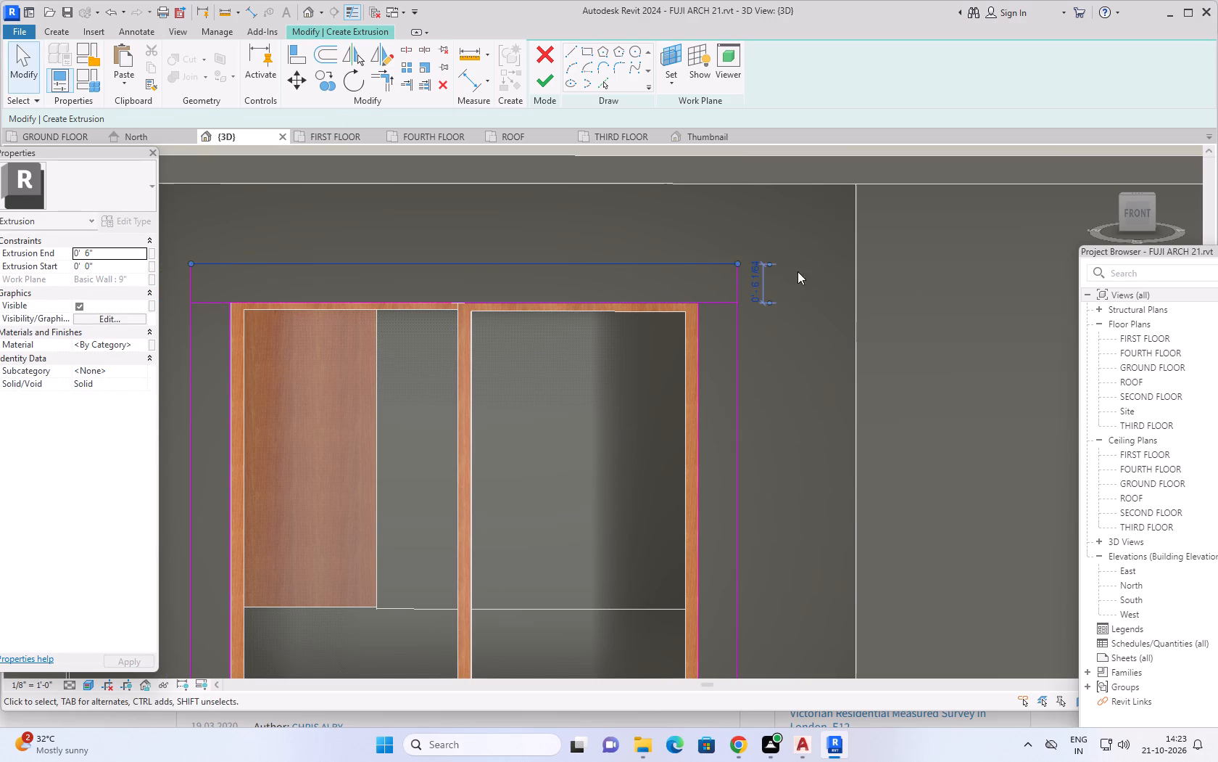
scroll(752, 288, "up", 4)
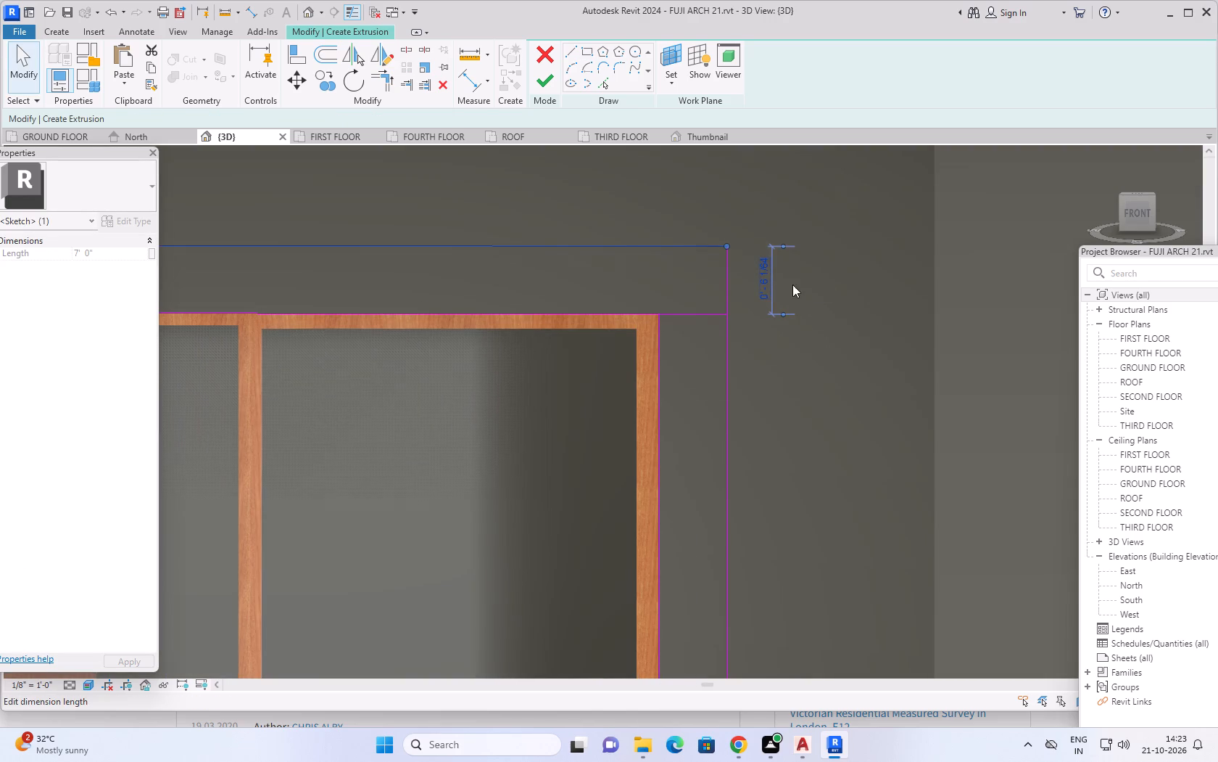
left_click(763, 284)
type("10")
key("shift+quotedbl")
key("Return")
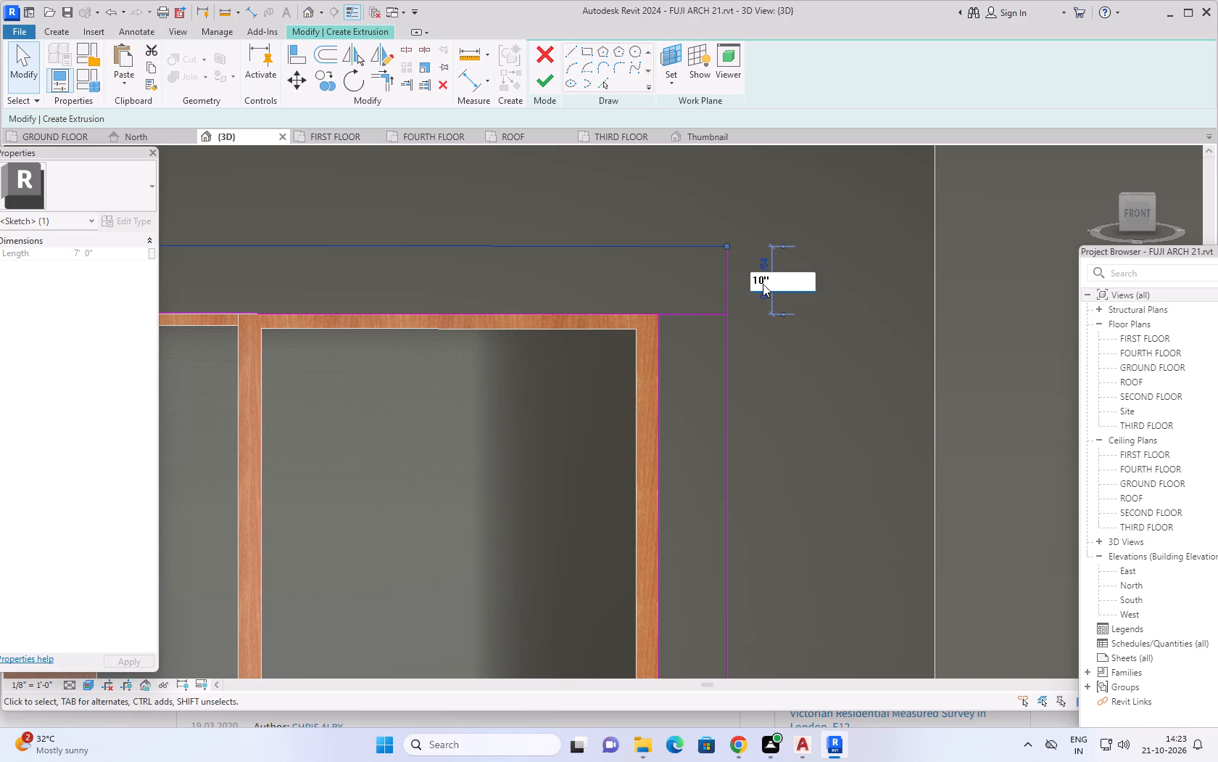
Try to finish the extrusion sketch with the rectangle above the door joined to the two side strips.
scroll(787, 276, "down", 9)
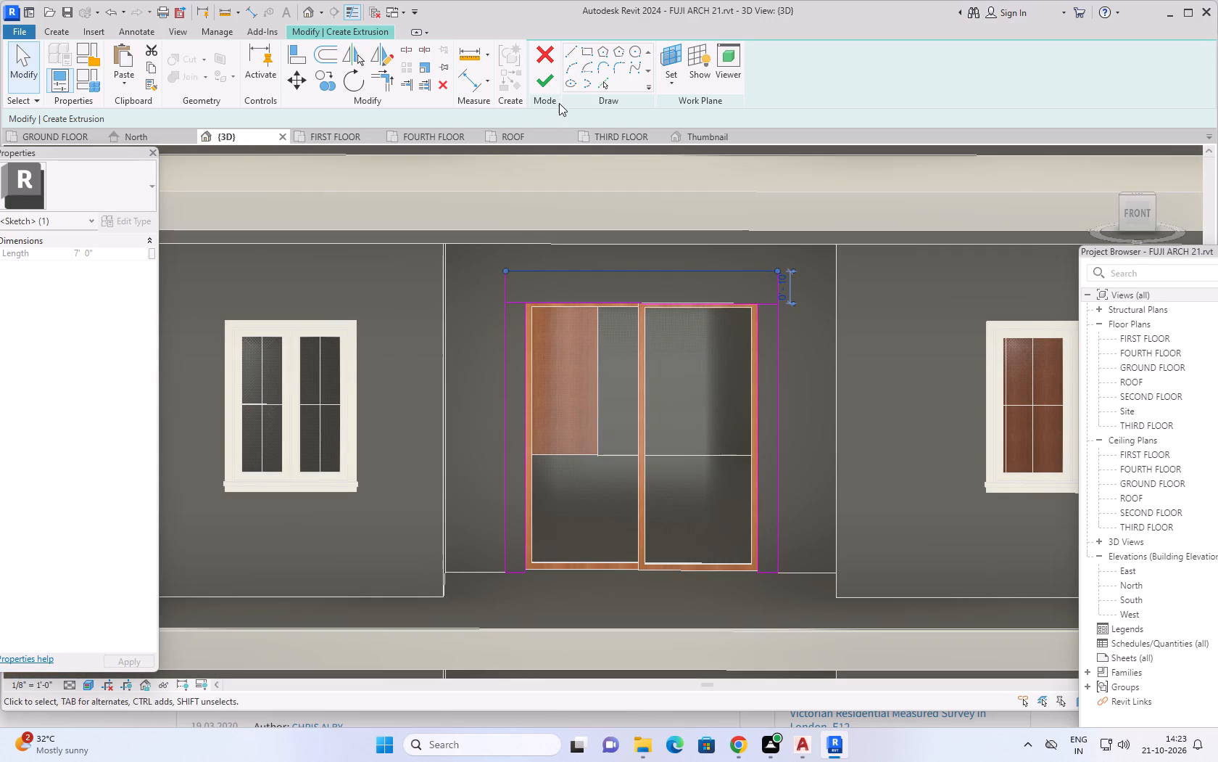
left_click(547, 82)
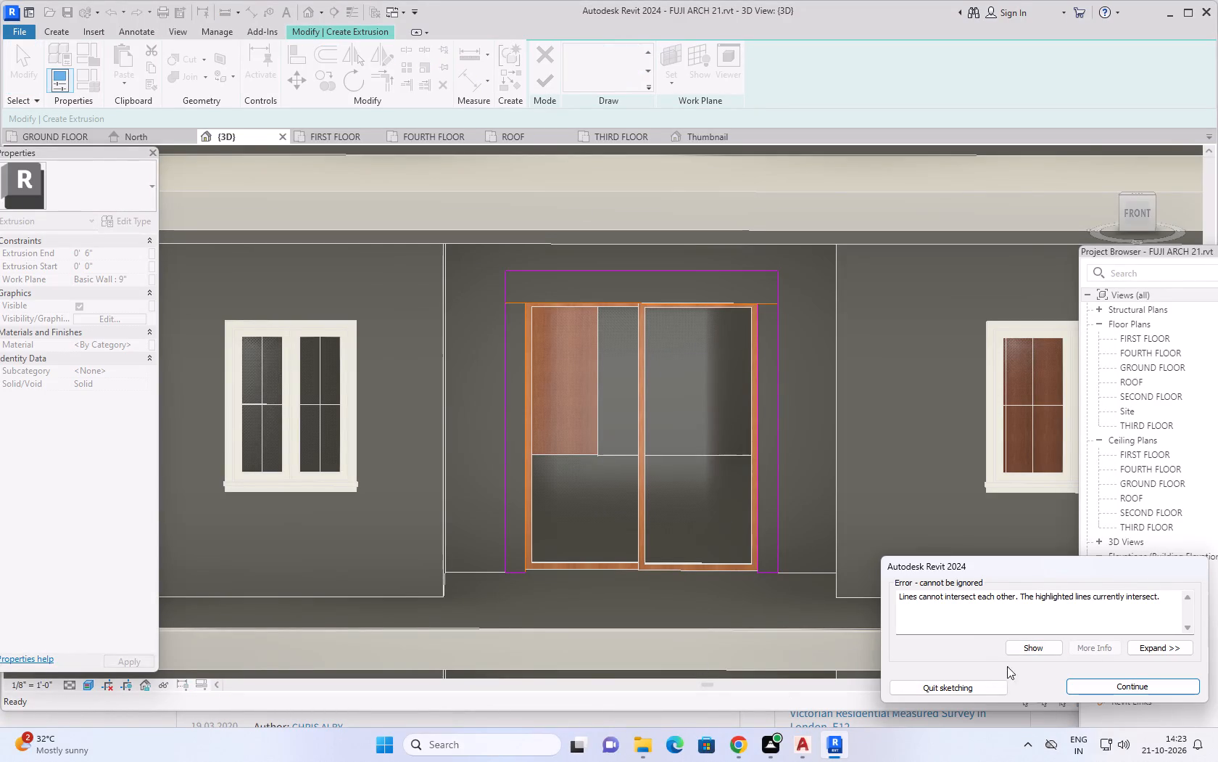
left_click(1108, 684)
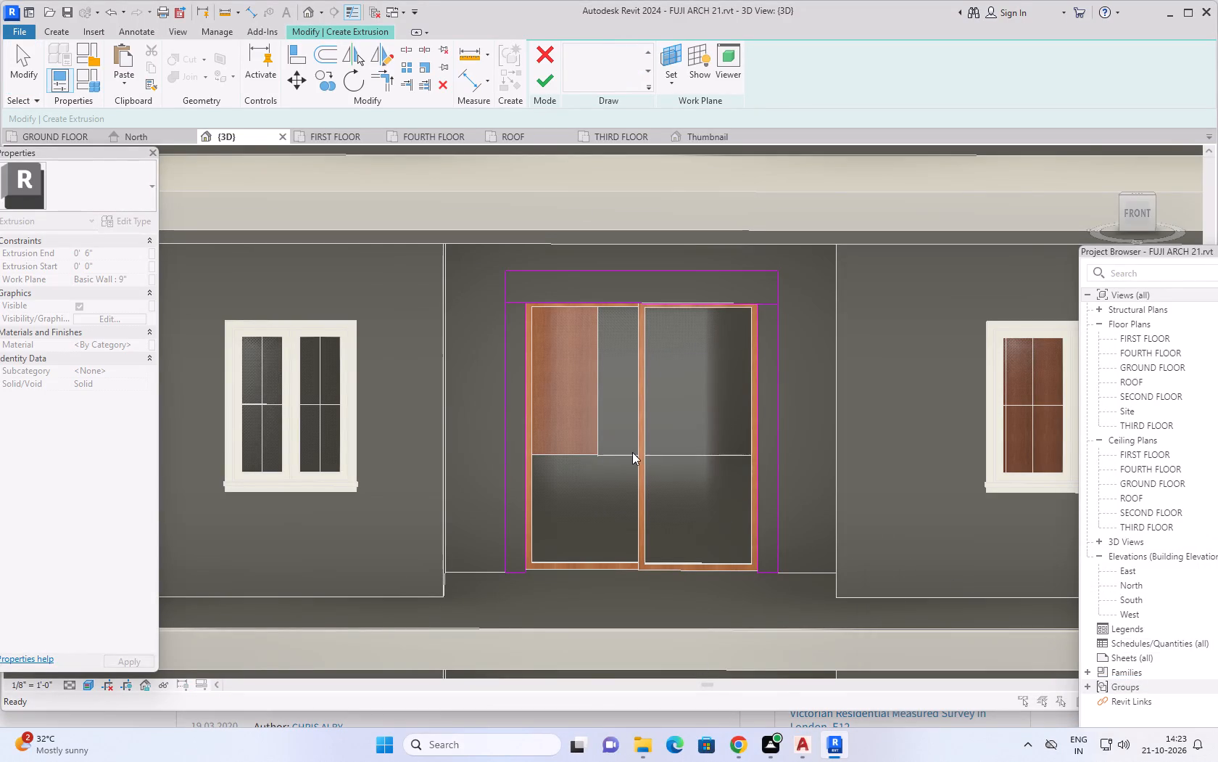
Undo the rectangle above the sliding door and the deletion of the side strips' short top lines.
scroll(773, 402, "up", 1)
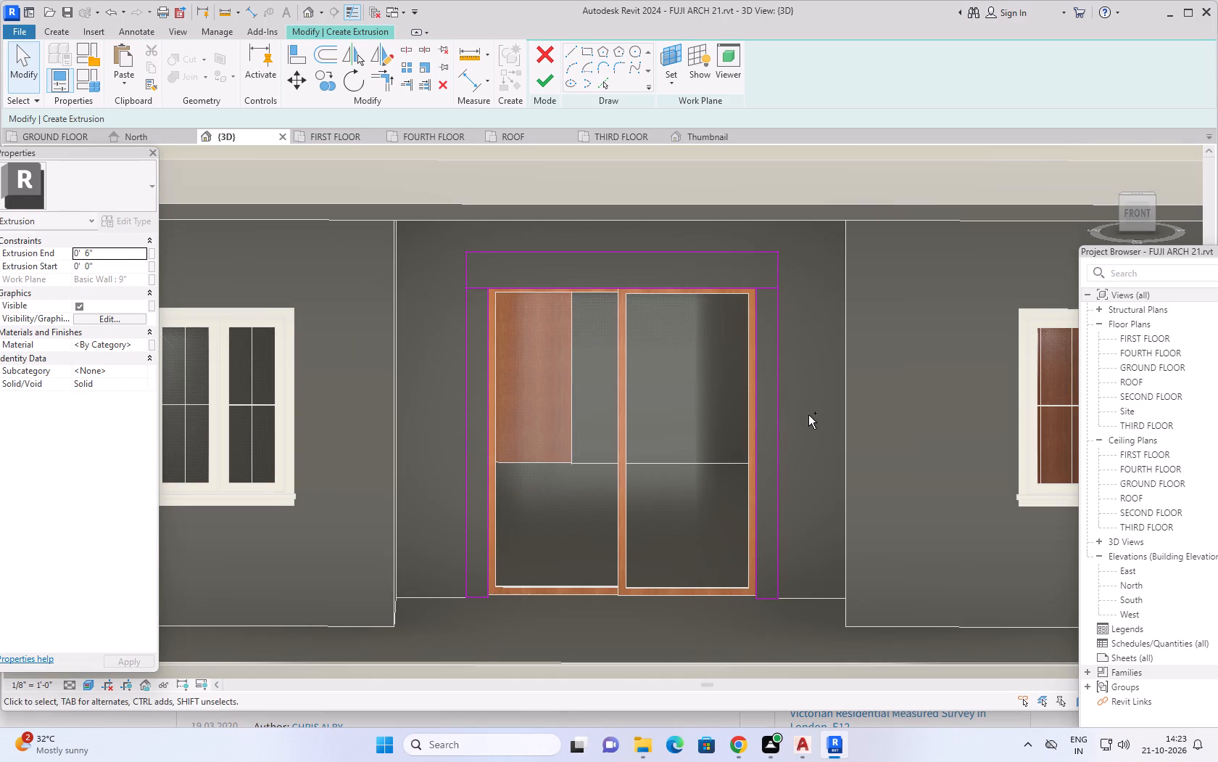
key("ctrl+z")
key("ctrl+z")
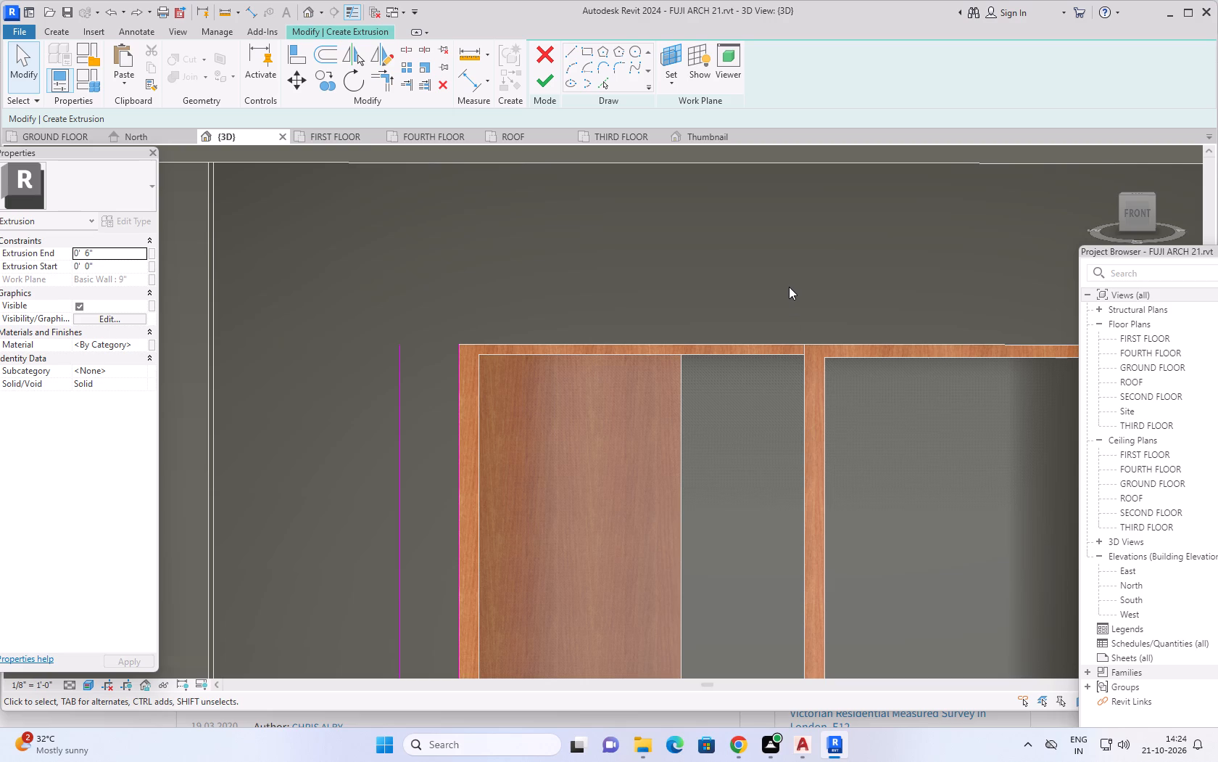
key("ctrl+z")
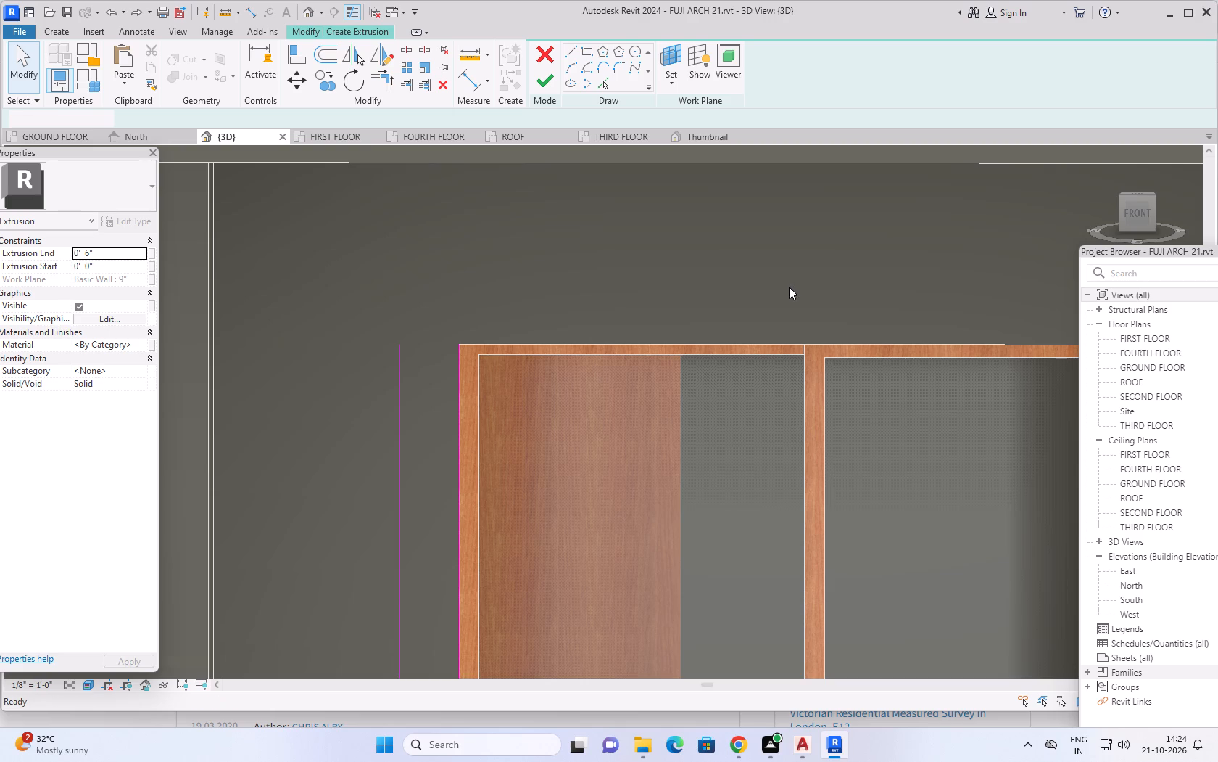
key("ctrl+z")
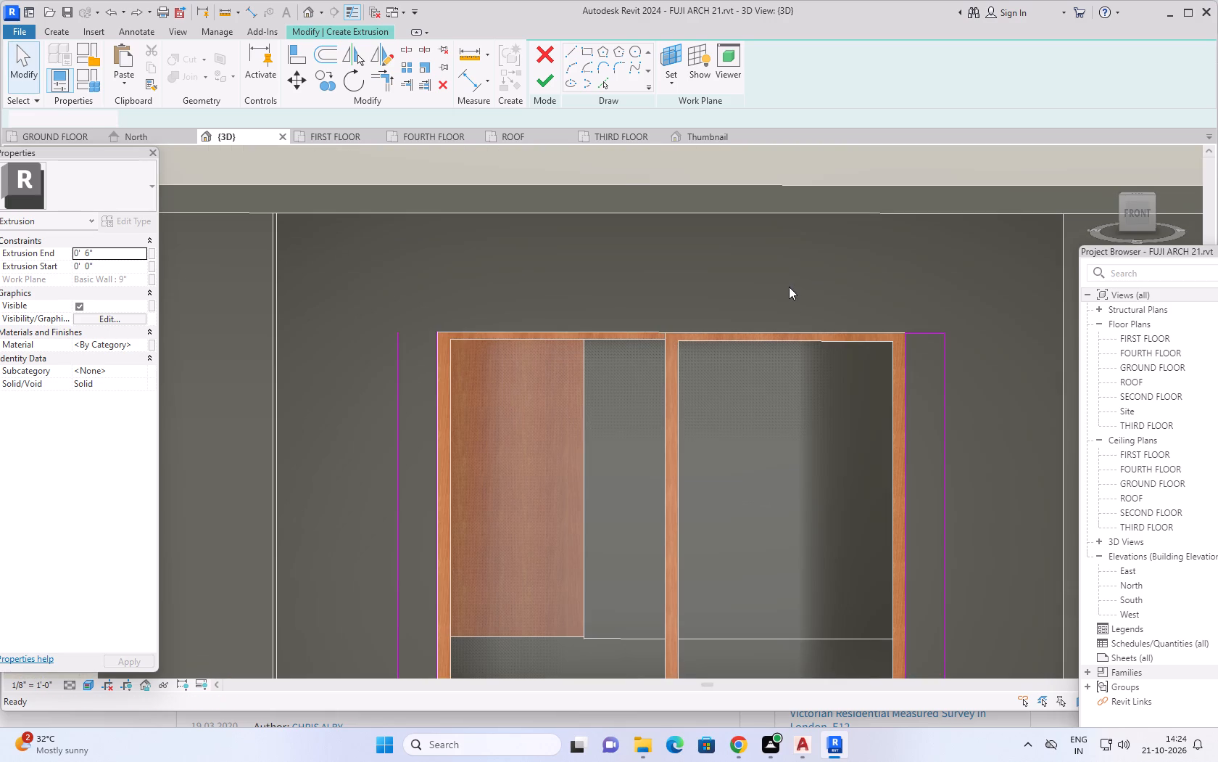
Finish the sketch of the two 6" wide strips beside the sliding door as a 6" deep extrusion and deselect it.
left_click(550, 86)
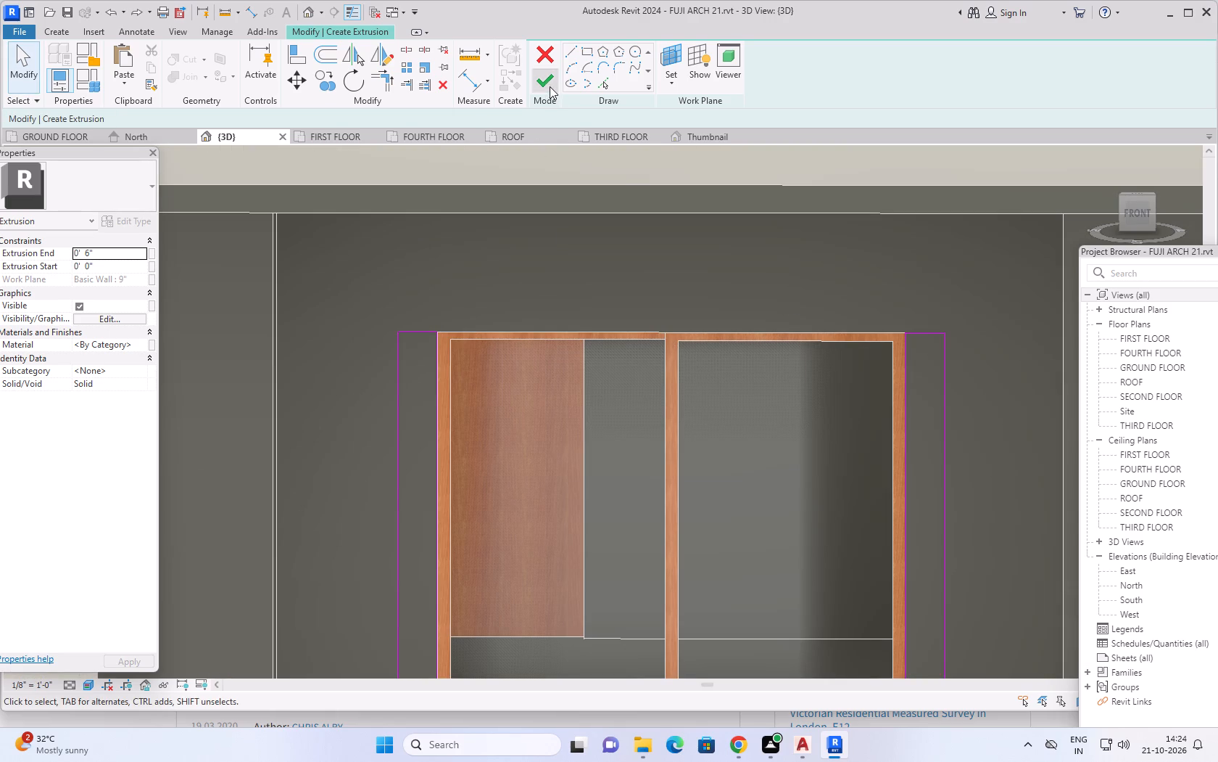
left_click(613, 286)
Examine the extruded side strips, the wall above the sliding door and the surrounding facade from different angles.
scroll(753, 303, "down", 3)
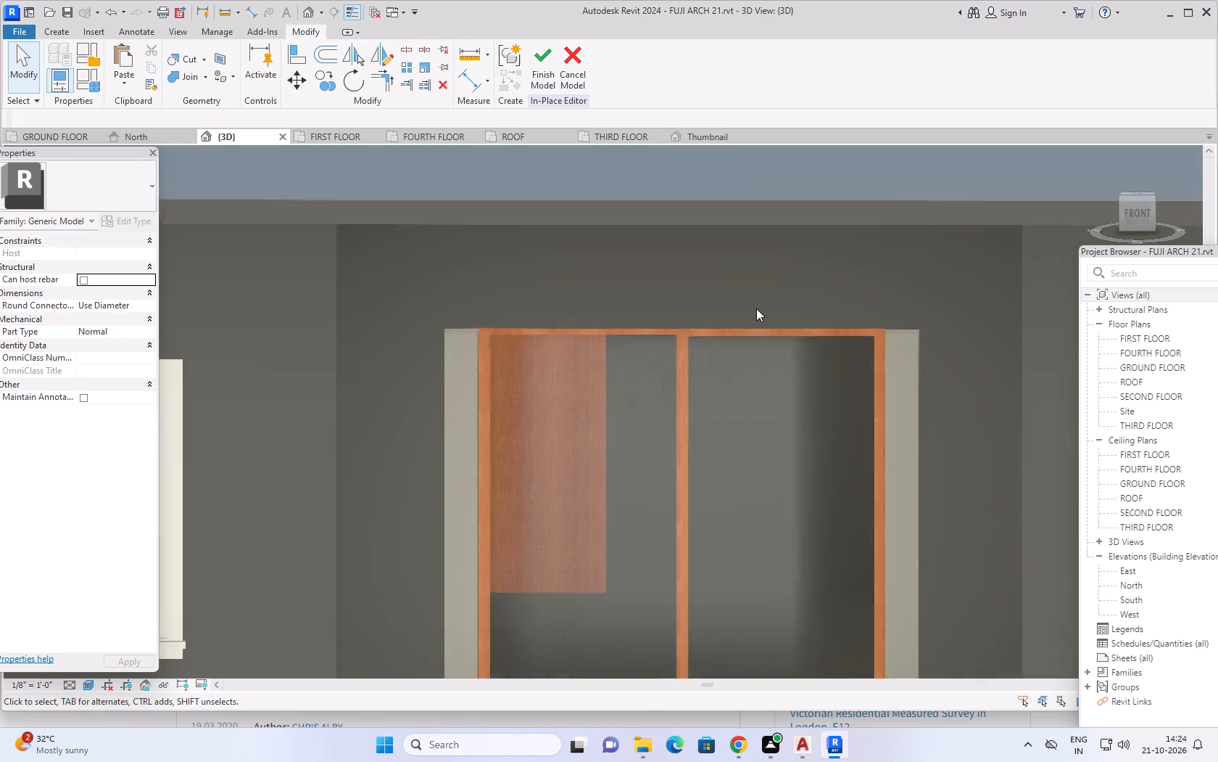
scroll(758, 311, "down", 3)
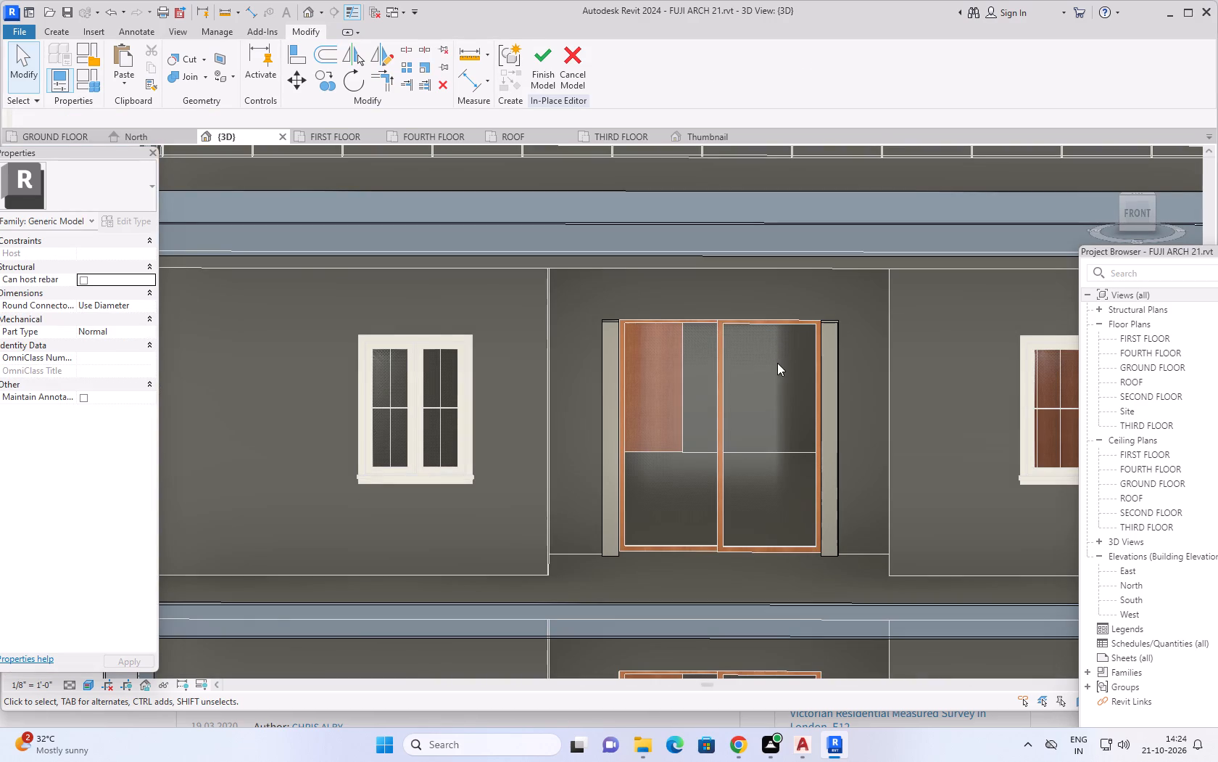
middle_click_drag(725, 287, 685, 431)
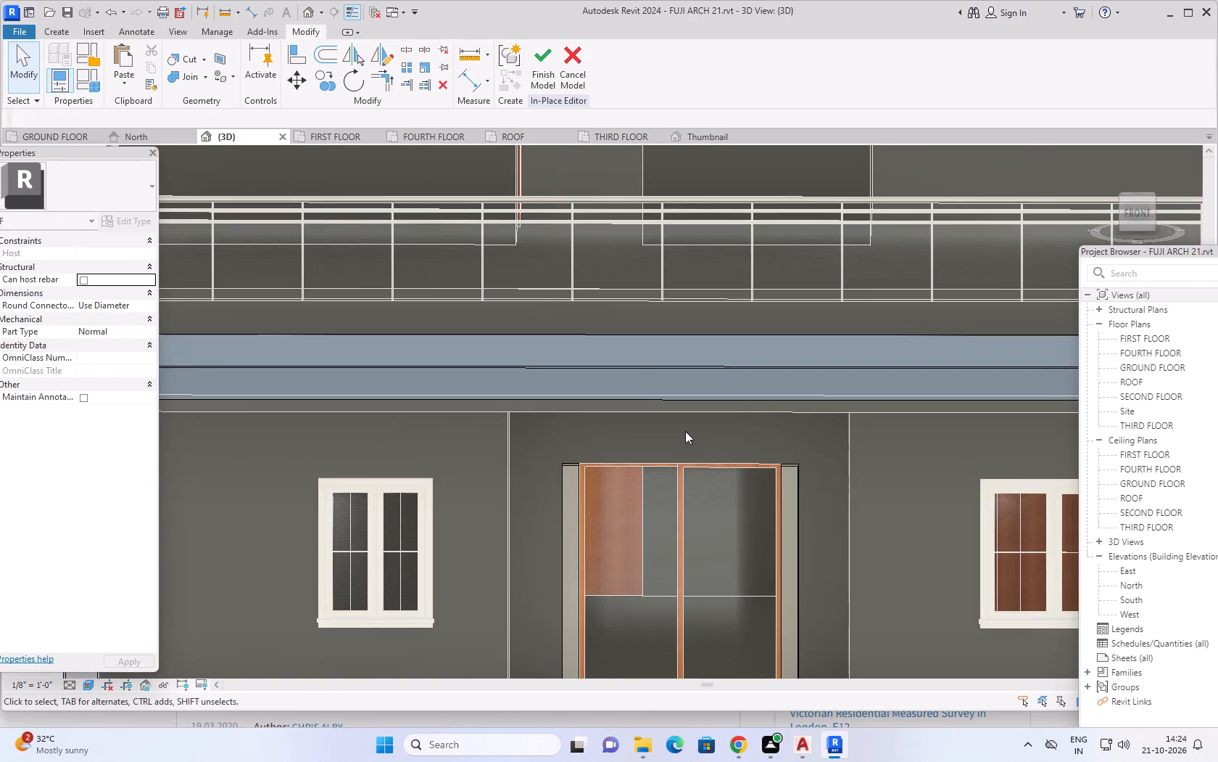
scroll(668, 470, "up", 3)
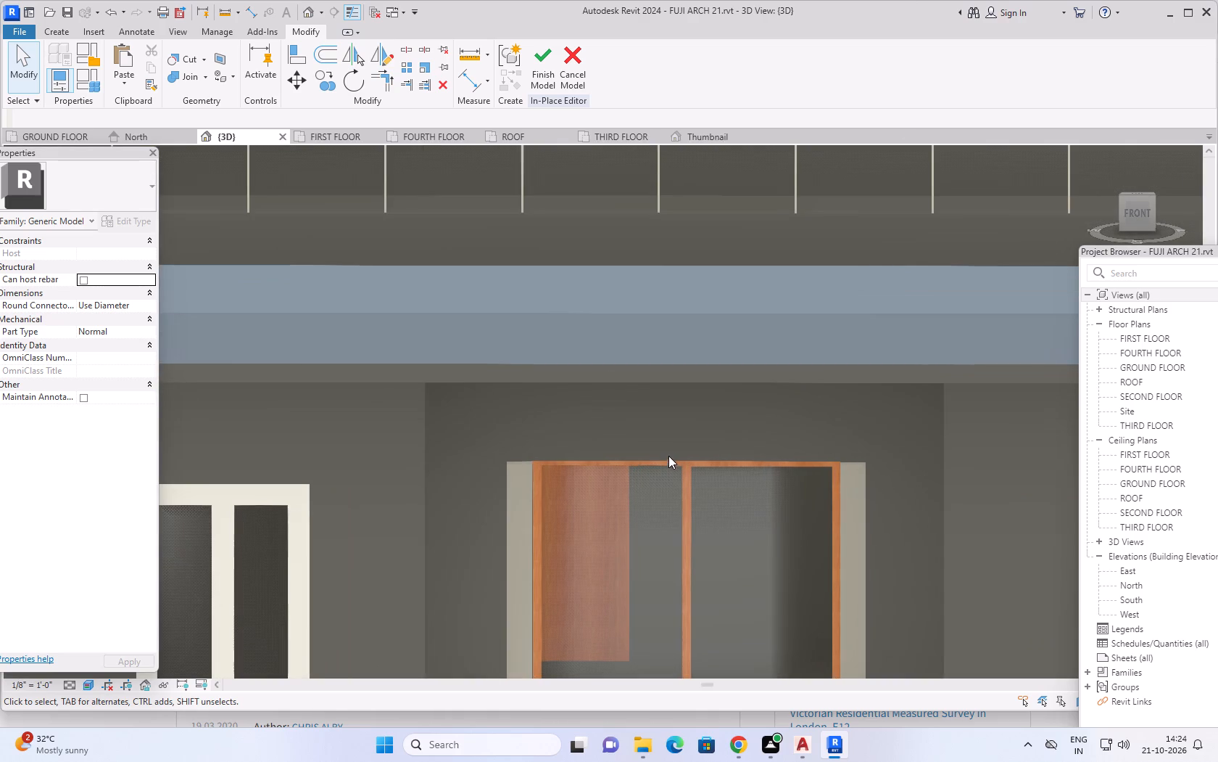
middle_click_drag(680, 435, 718, 380)
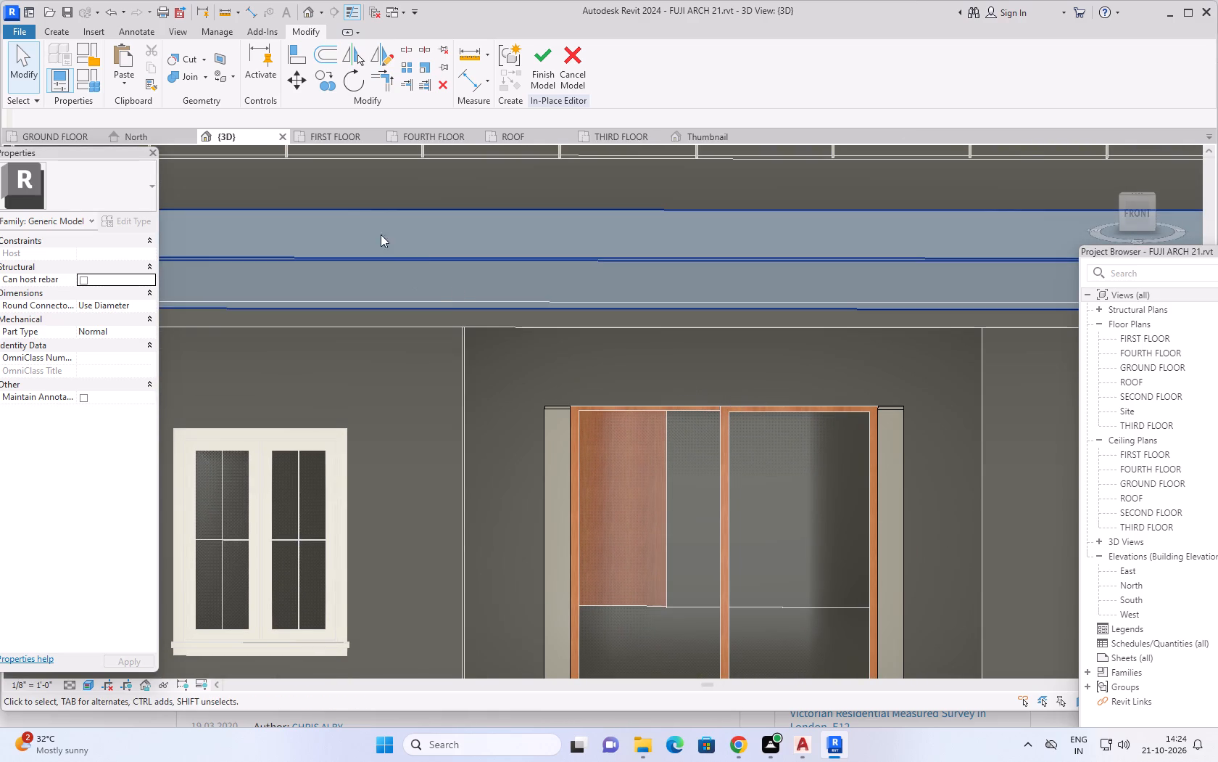
scroll(677, 385, "up", 1)
middle_click_drag(671, 380, 655, 361)
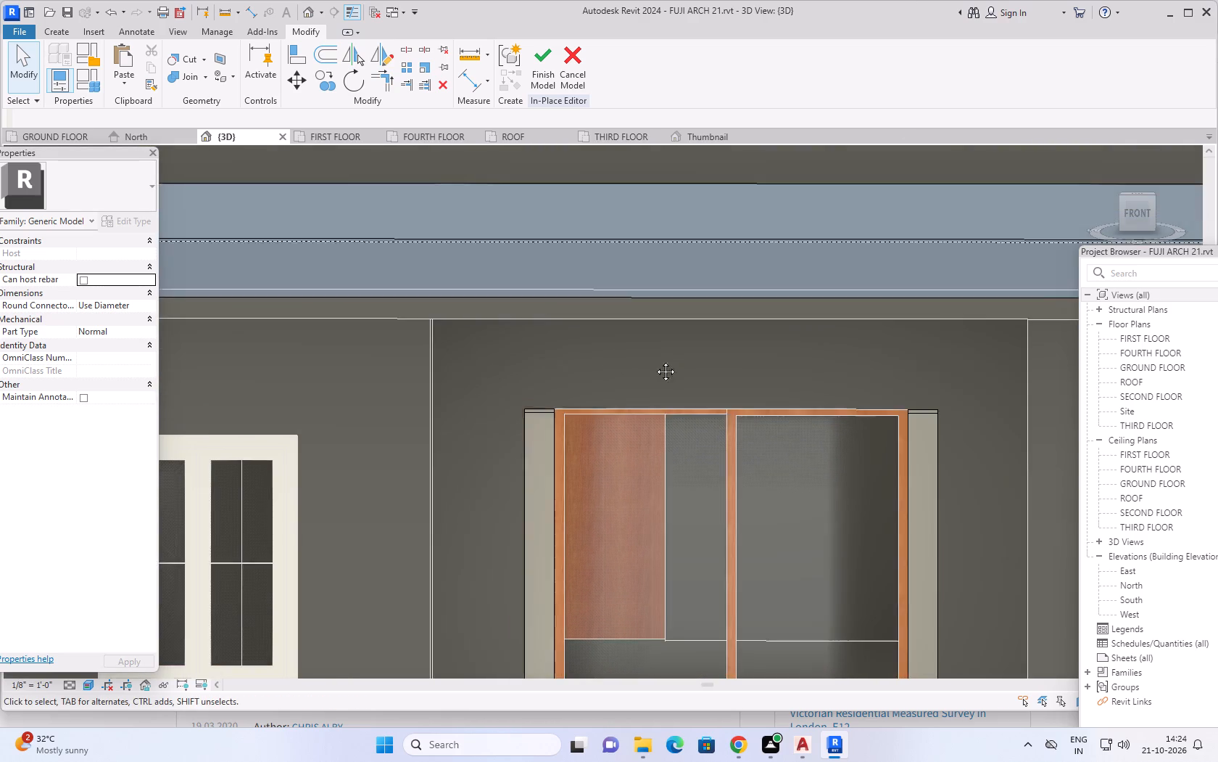
middle_click_drag(655, 361, 629, 328)
middle_click_drag(637, 332, 638, 368, "shift")
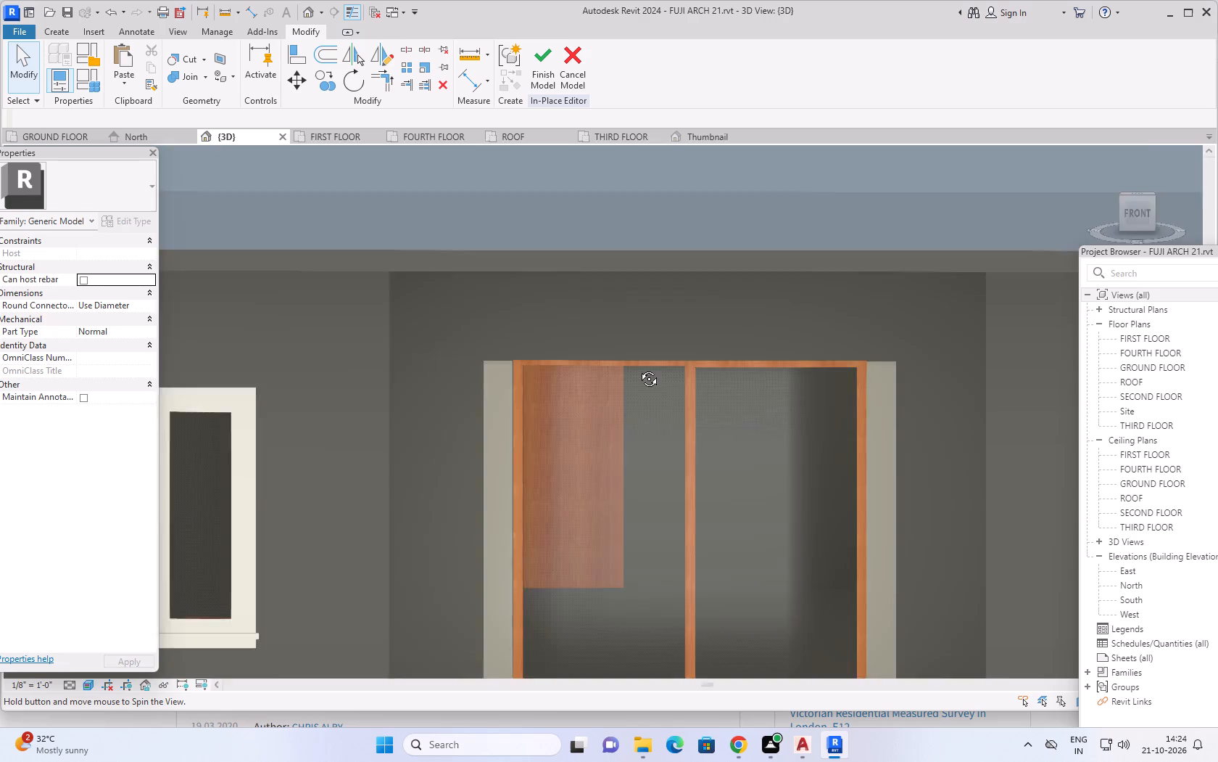
middle_click_drag(638, 368, 639, 411, "shift")
scroll(640, 412, "down", 7)
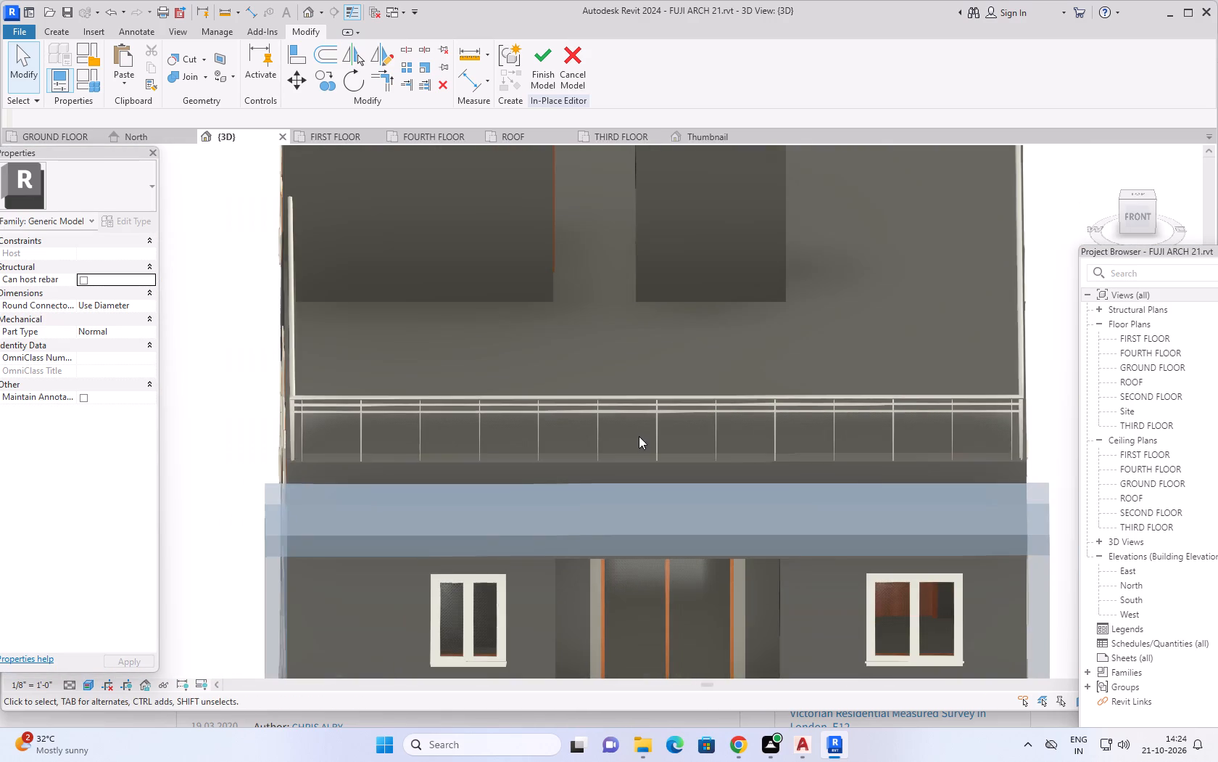
middle_click_drag(639, 438, 637, 337)
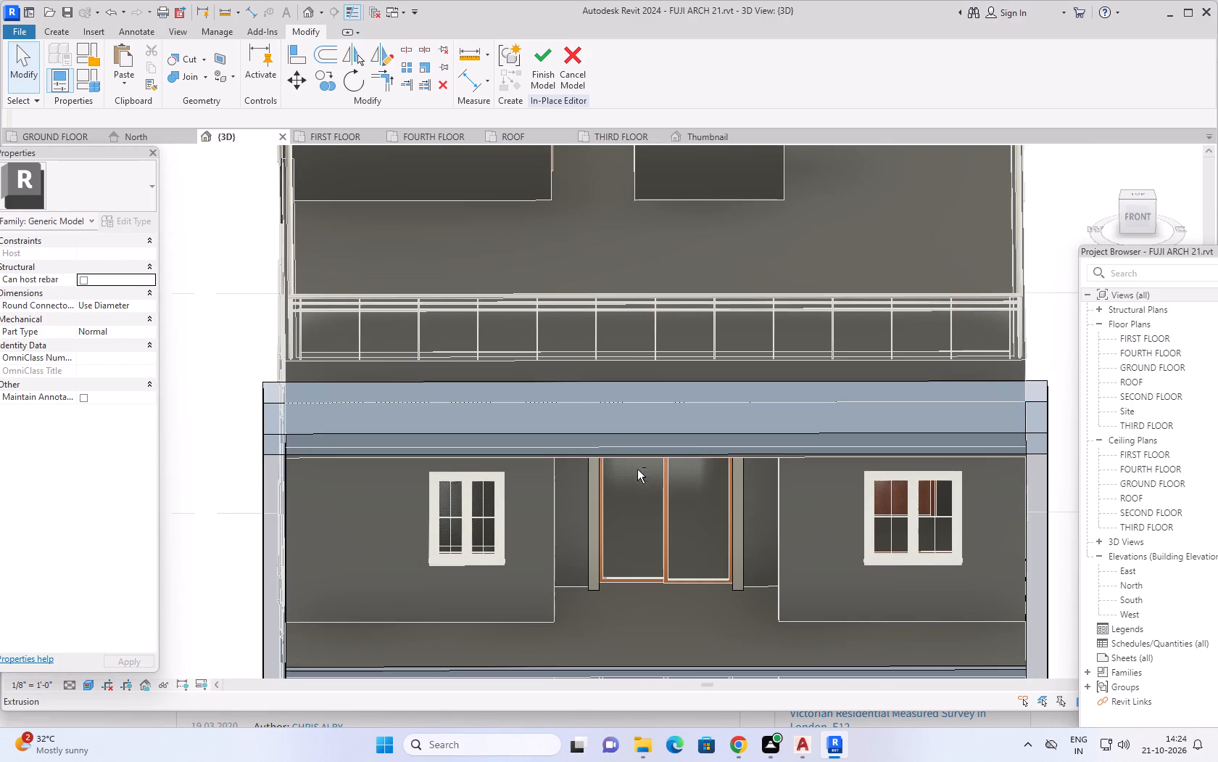
middle_click_drag(639, 468, 627, 372, "shift")
middle_click_drag(637, 350, 634, 475)
scroll(573, 353, "up", 4)
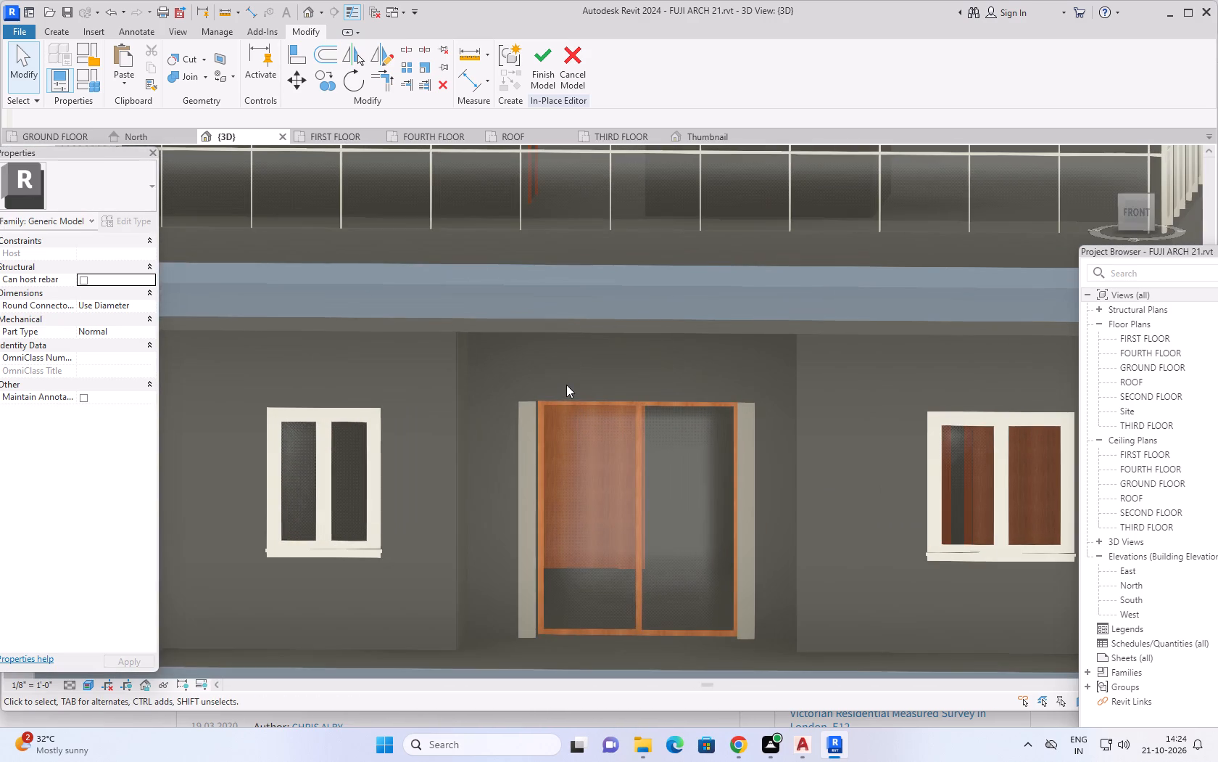
scroll(566, 385, "up", 3)
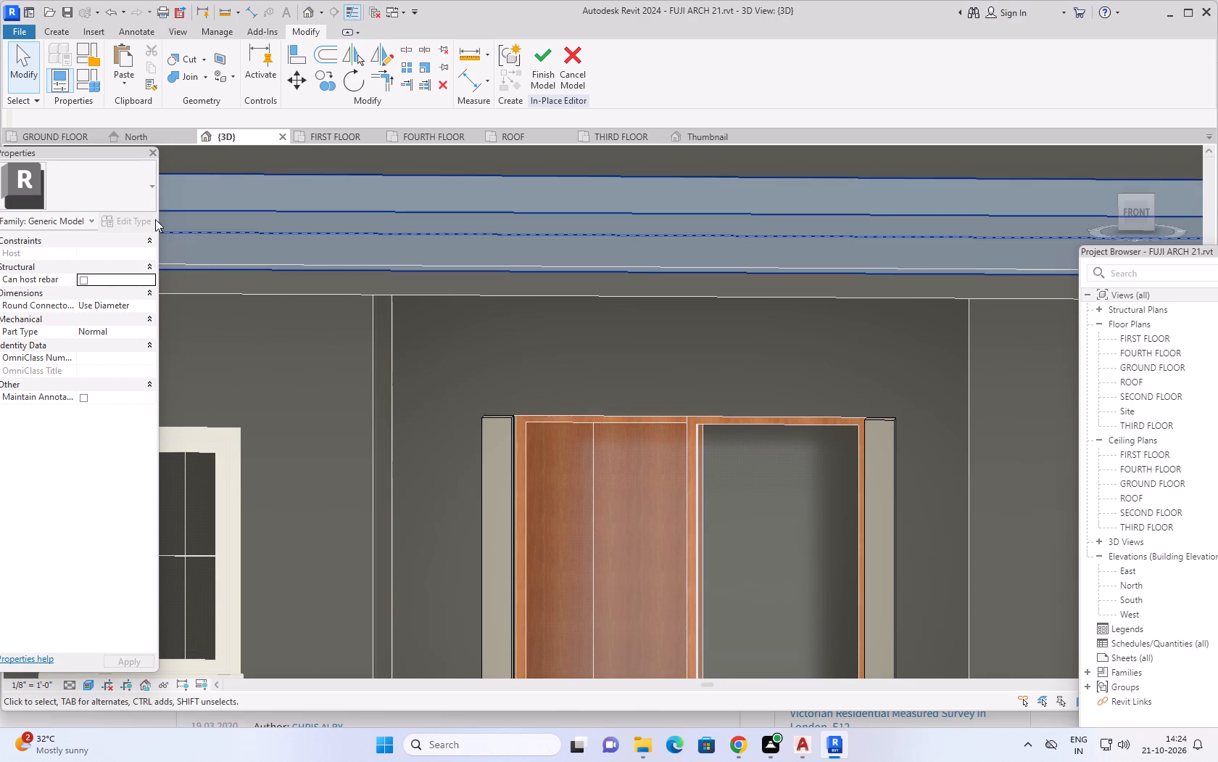
Start a new extrusion and set its work plane to the face of the 9" wall above the top-floor sliding door.
left_click(60, 30)
left_click(120, 51)
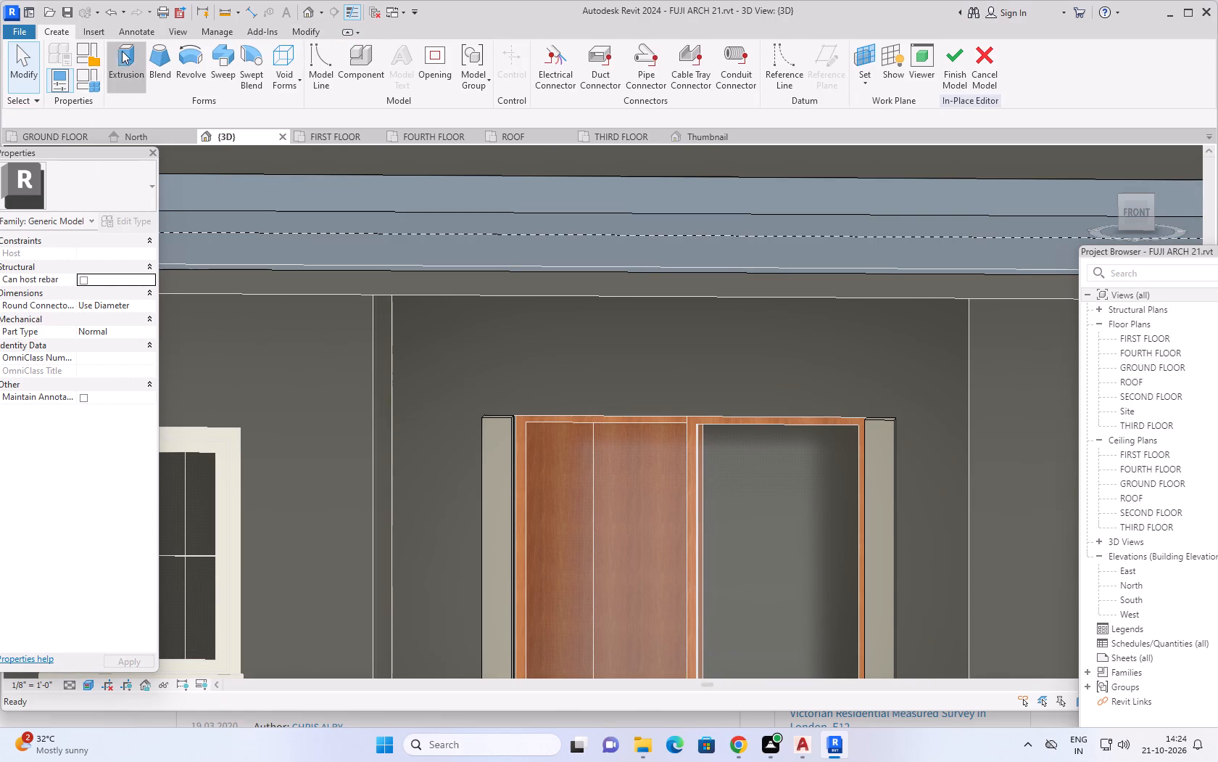
left_click(584, 49)
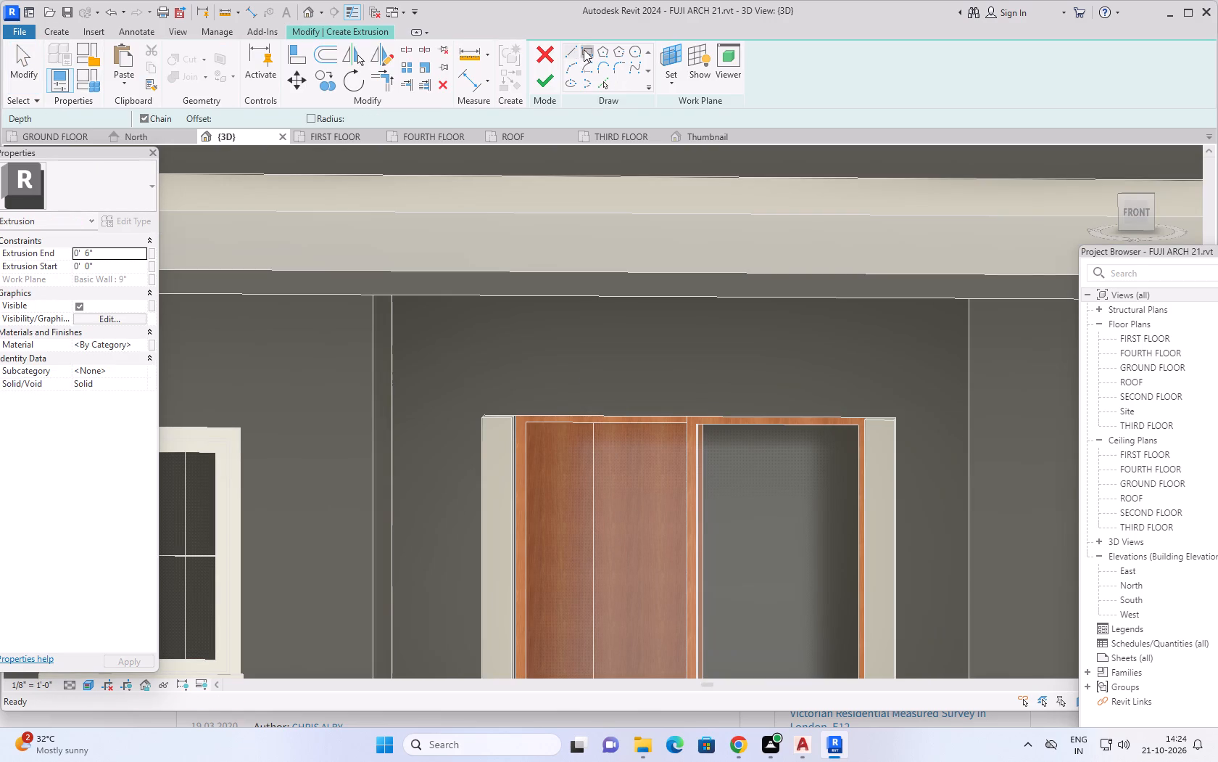
scroll(483, 395, "up", 5)
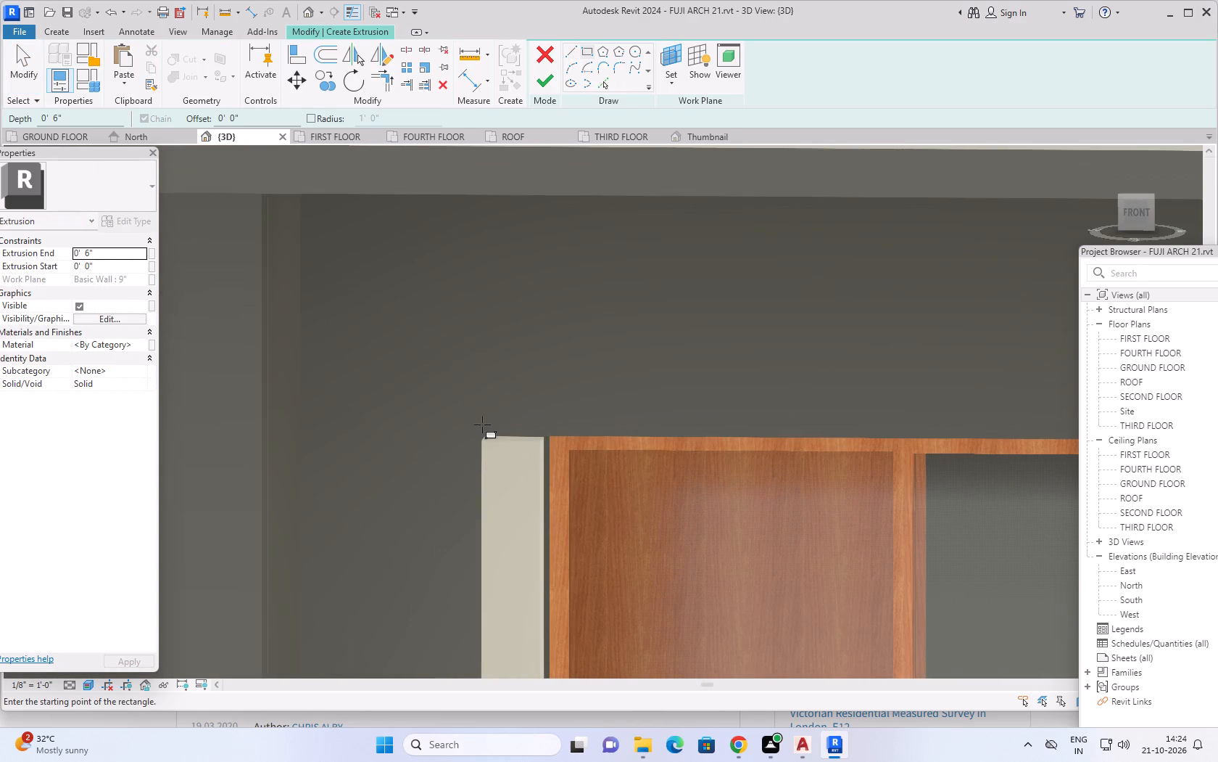
scroll(488, 417, "up", 5)
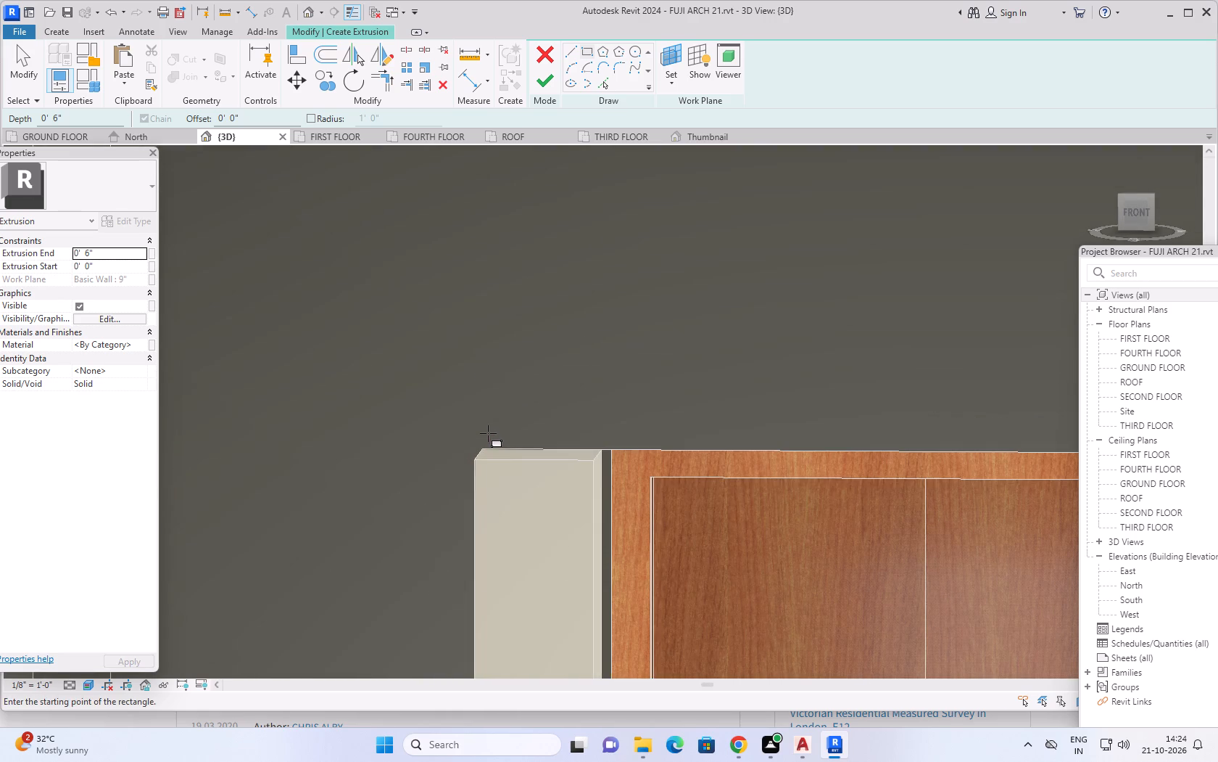
left_click(670, 83)
left_click(682, 136)
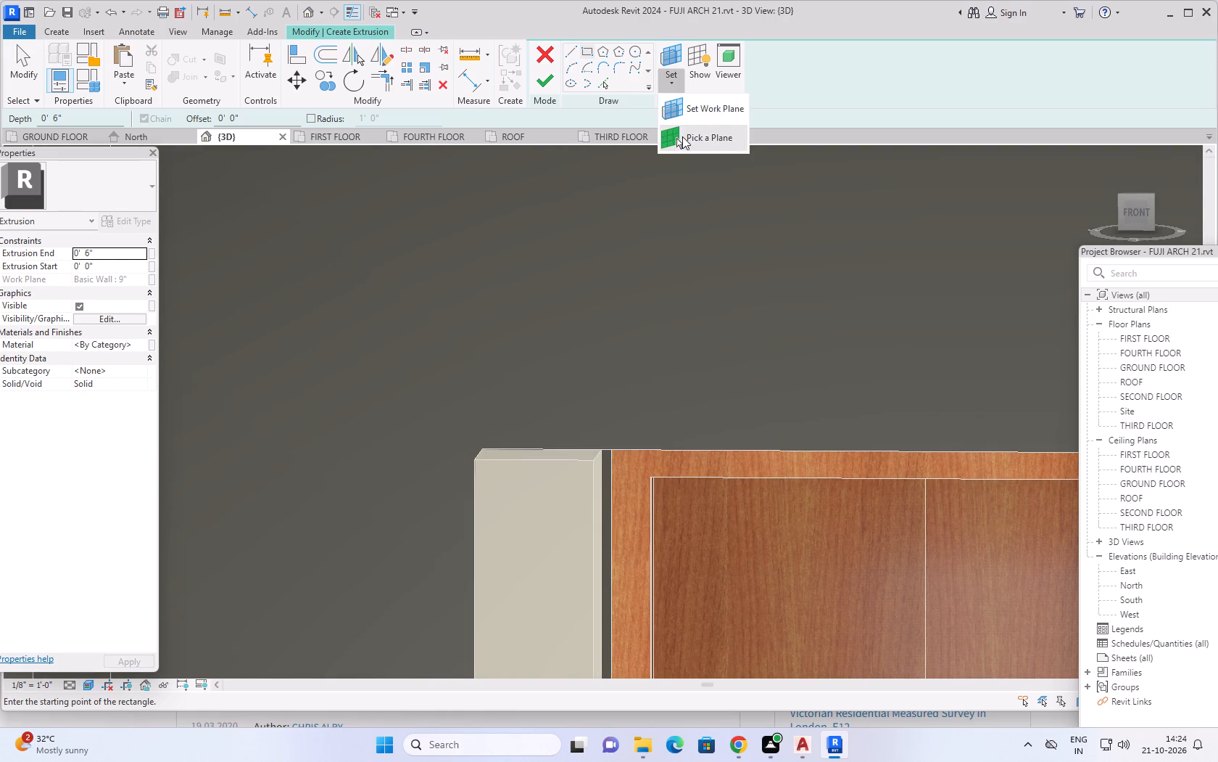
left_click(668, 308)
scroll(529, 298, "down", 5)
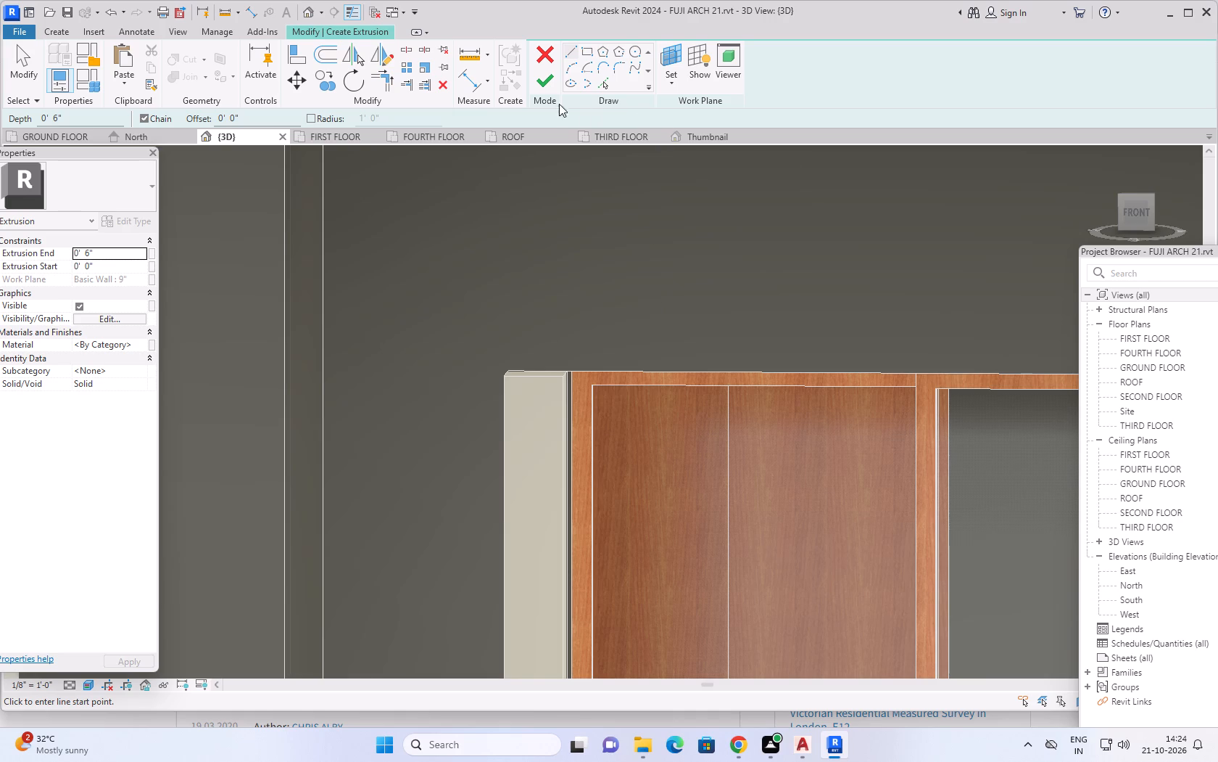
Sketch a rectangle about 7' long and 6 3/4" high above the sliding door, spanning the outer edges of both side strips.
left_click(584, 50)
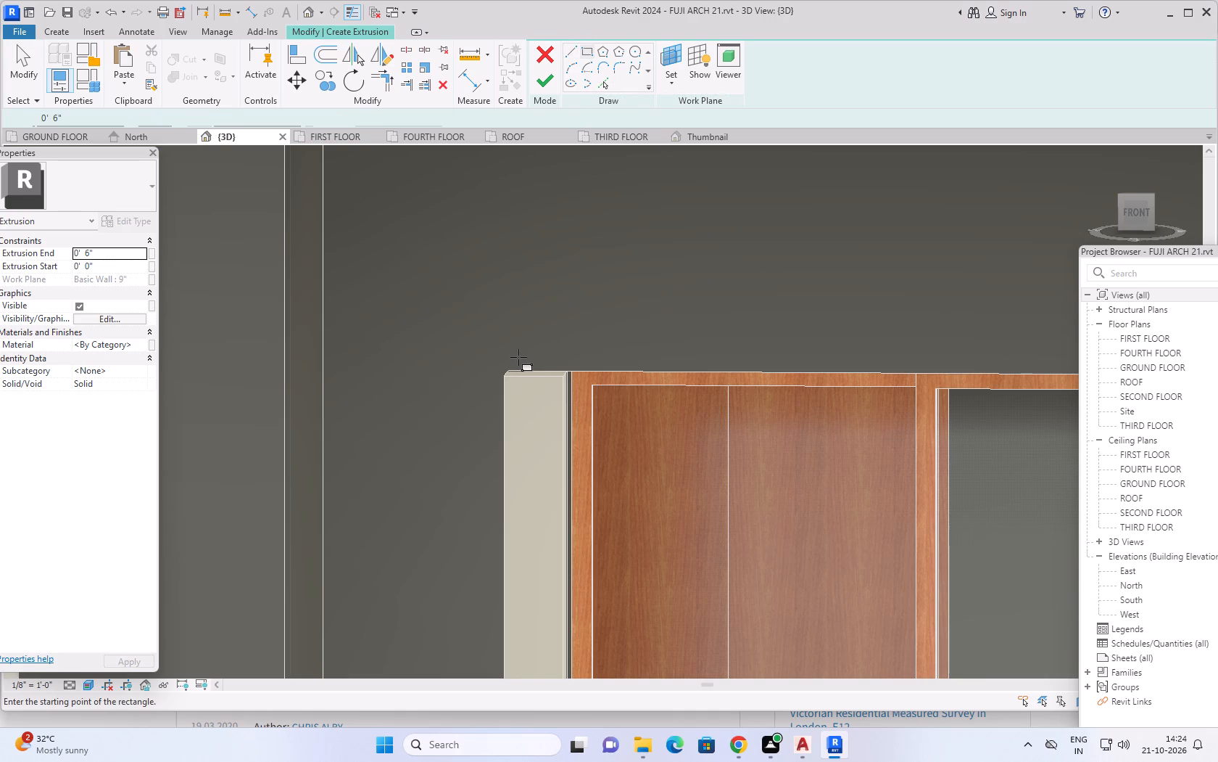
scroll(518, 357, "up", 10)
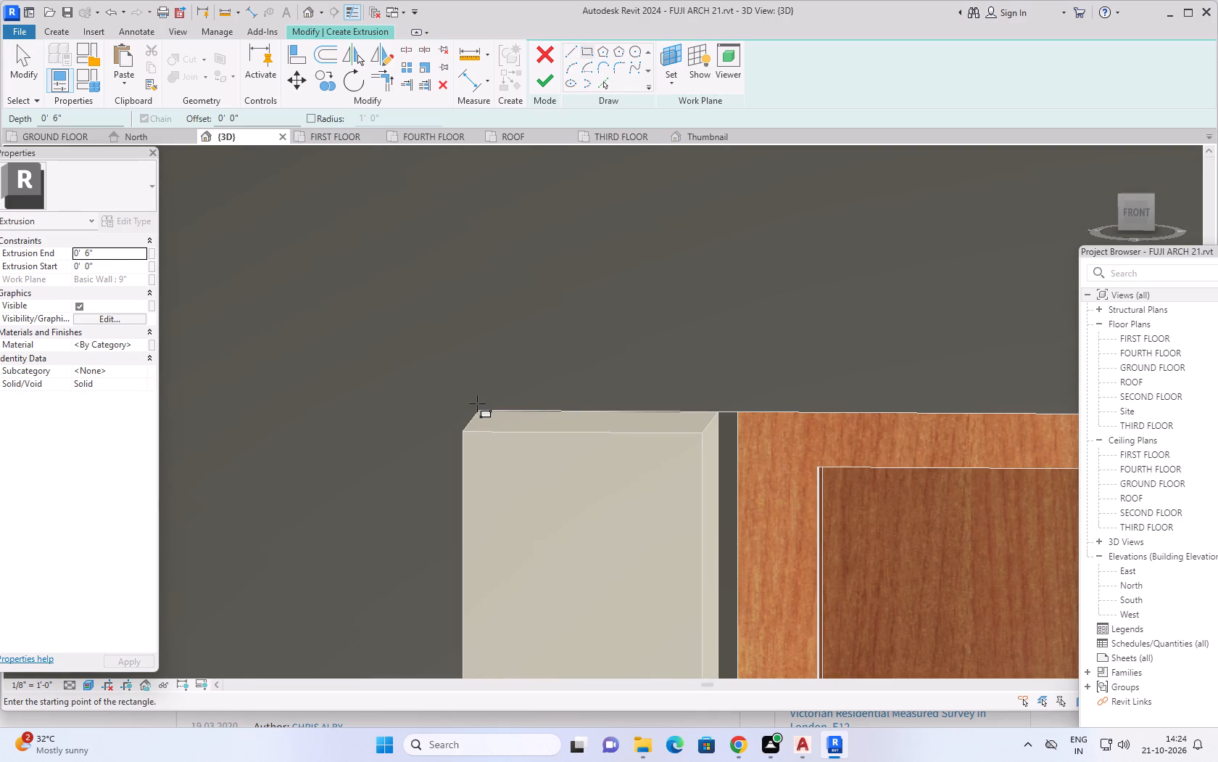
left_click(478, 406)
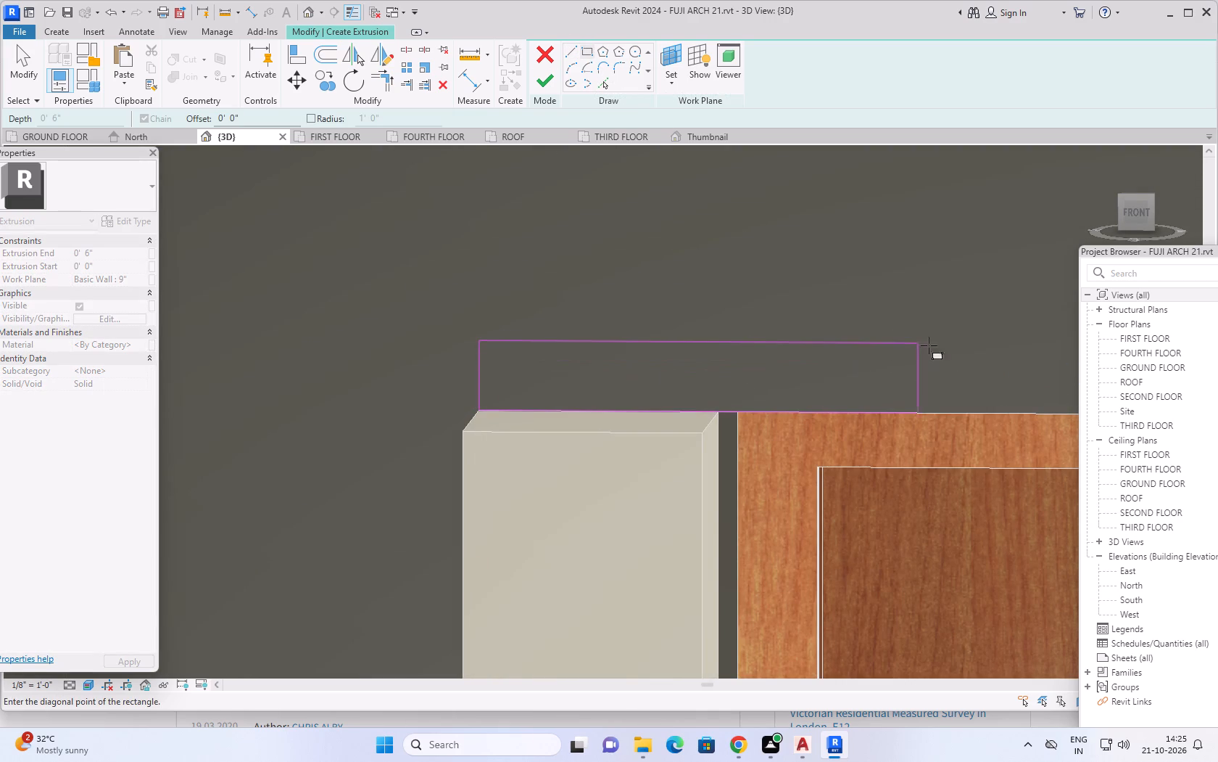
scroll(950, 342, "down", 11)
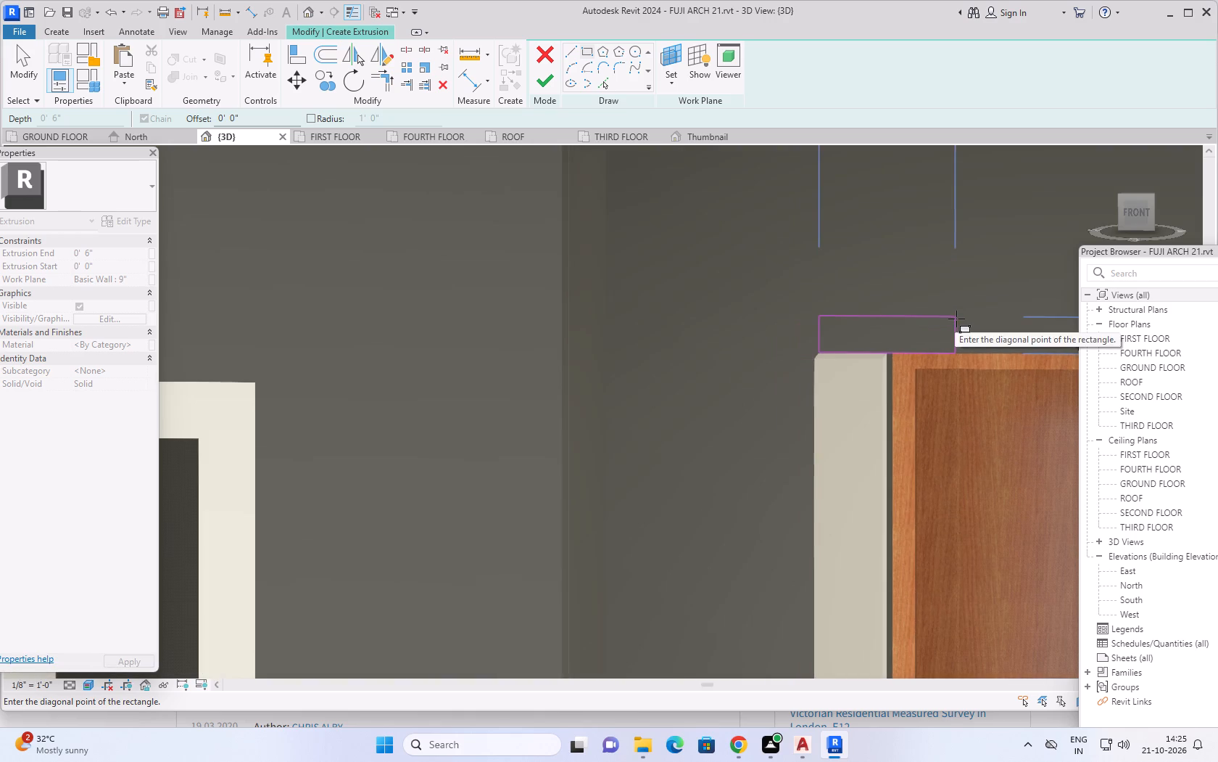
scroll(959, 316, "down", 2)
middle_click_drag(964, 312, 584, 272)
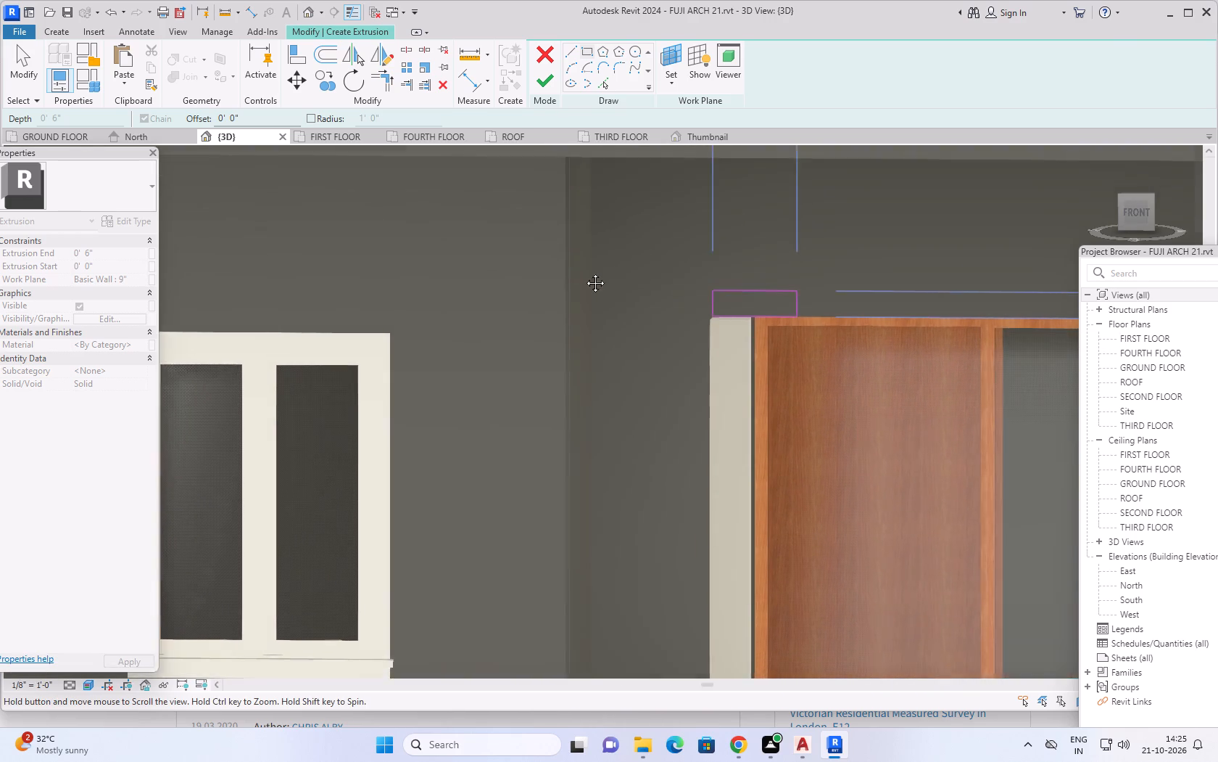
middle_click_drag(584, 272, 493, 283)
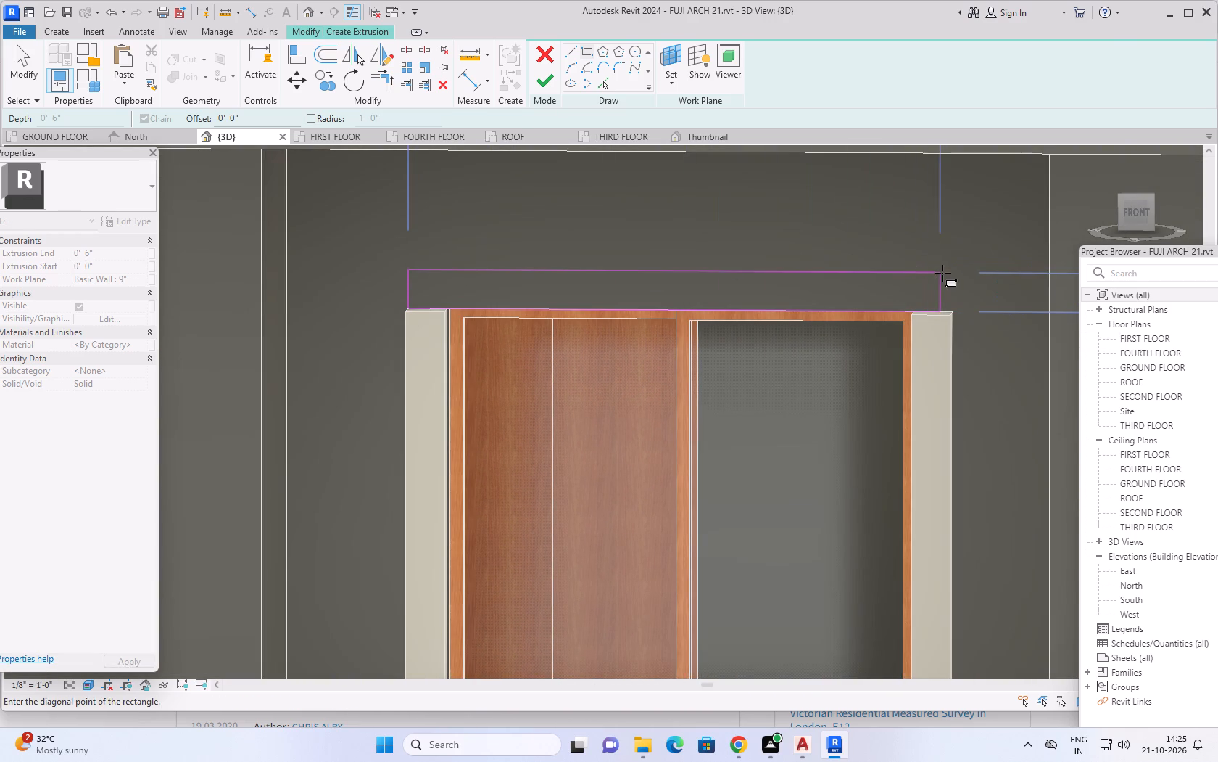
scroll(942, 273, "up", 8)
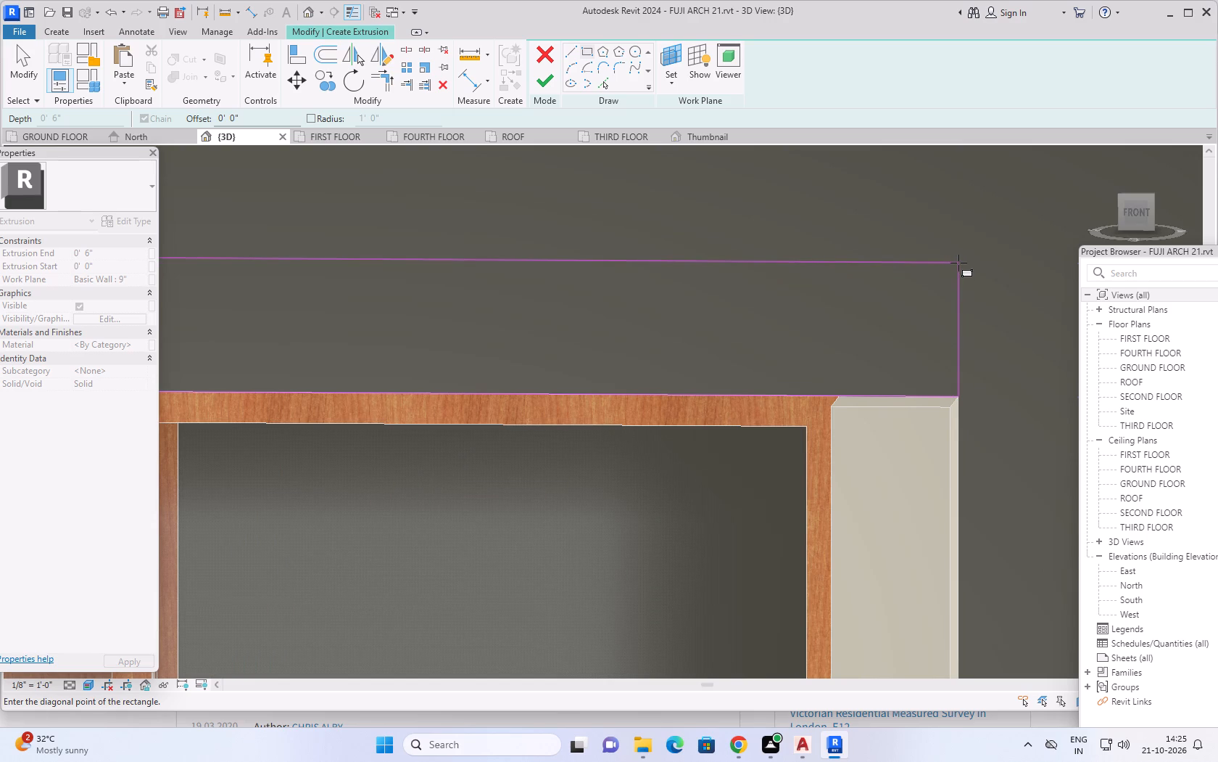
left_click(959, 261)
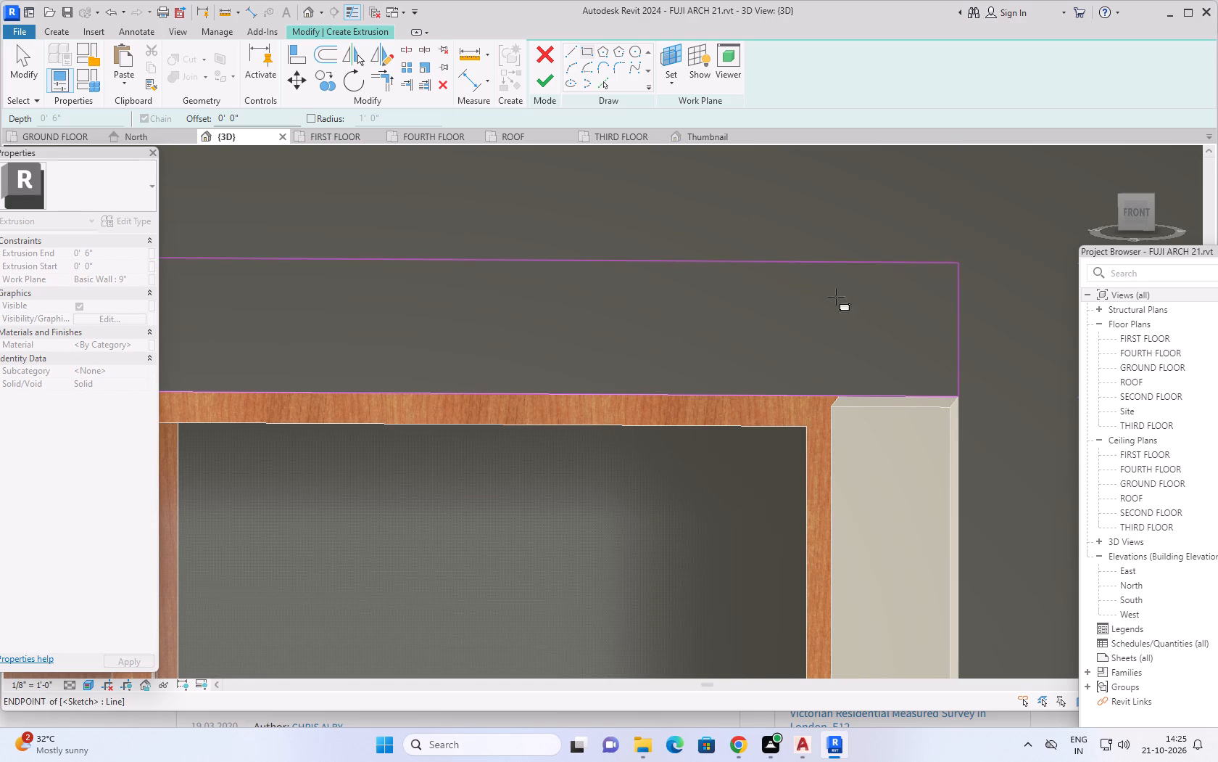
middle_click_drag(763, 292, 797, 312, "shift")
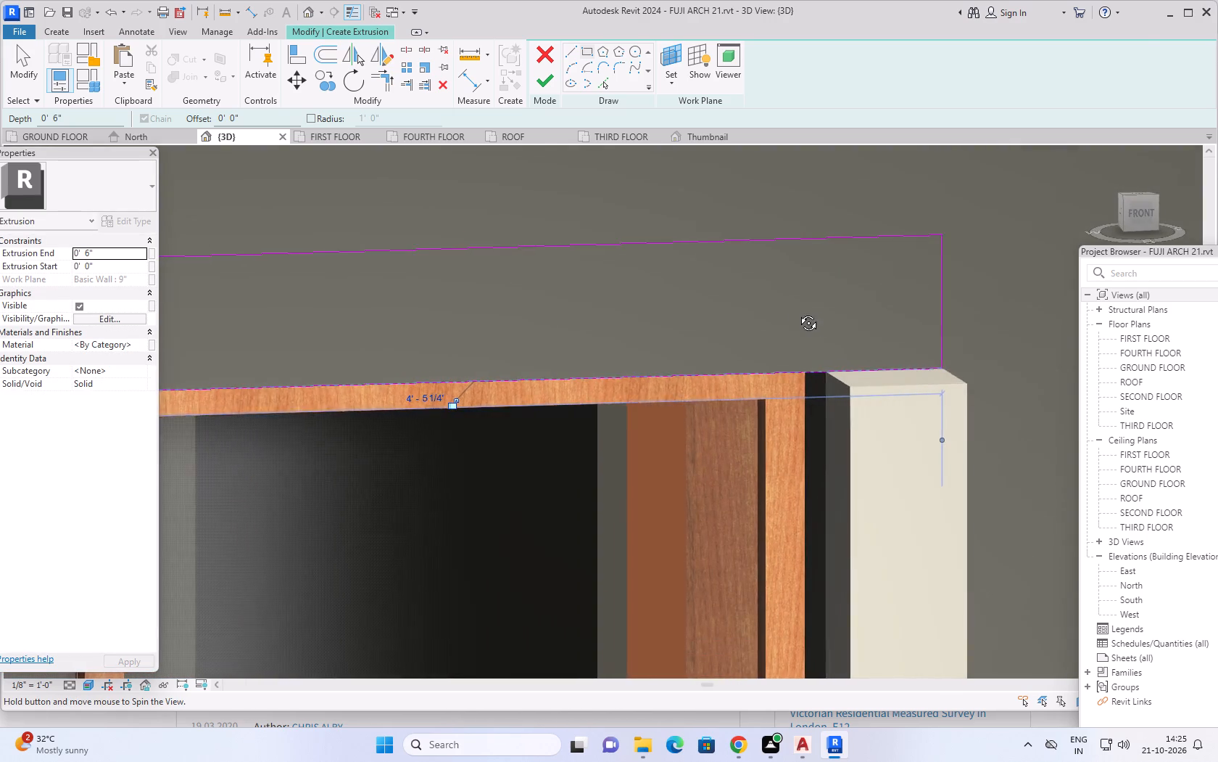
middle_click_drag(797, 312, 780, 311, "shift")
scroll(764, 302, "down", 3)
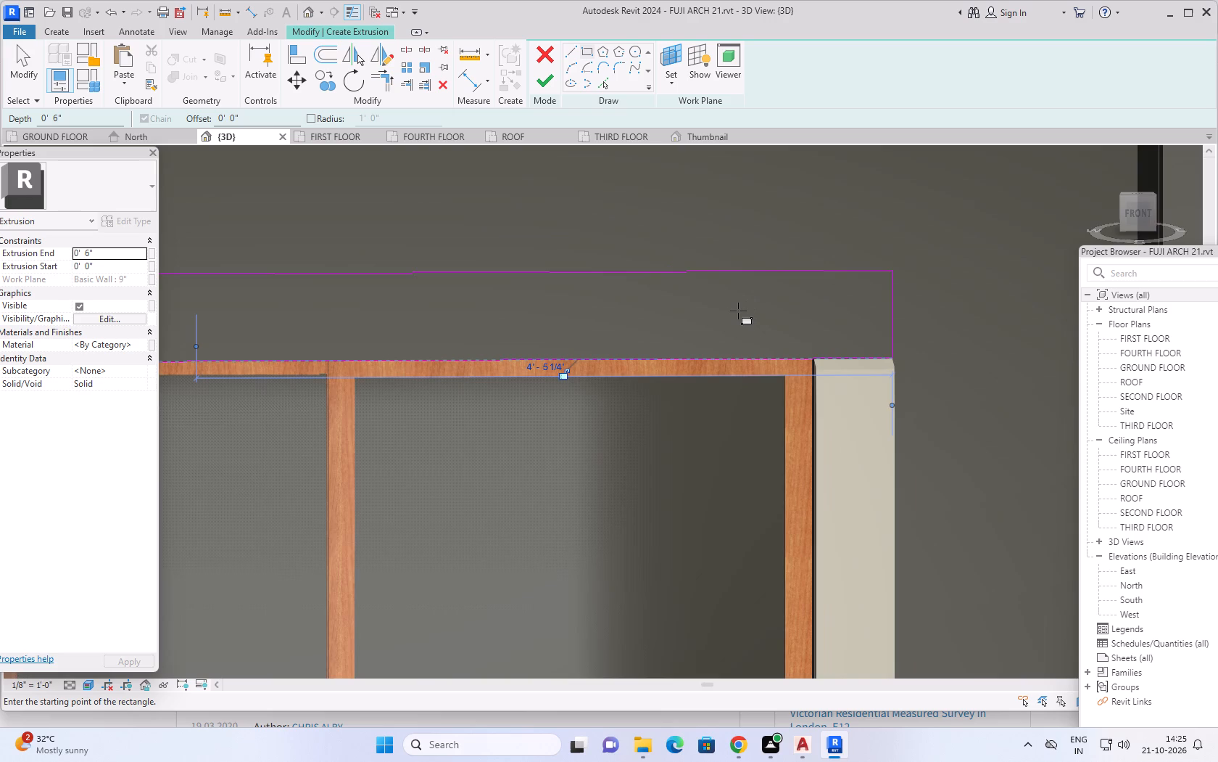
scroll(738, 311, "down", 2)
key("Escape")
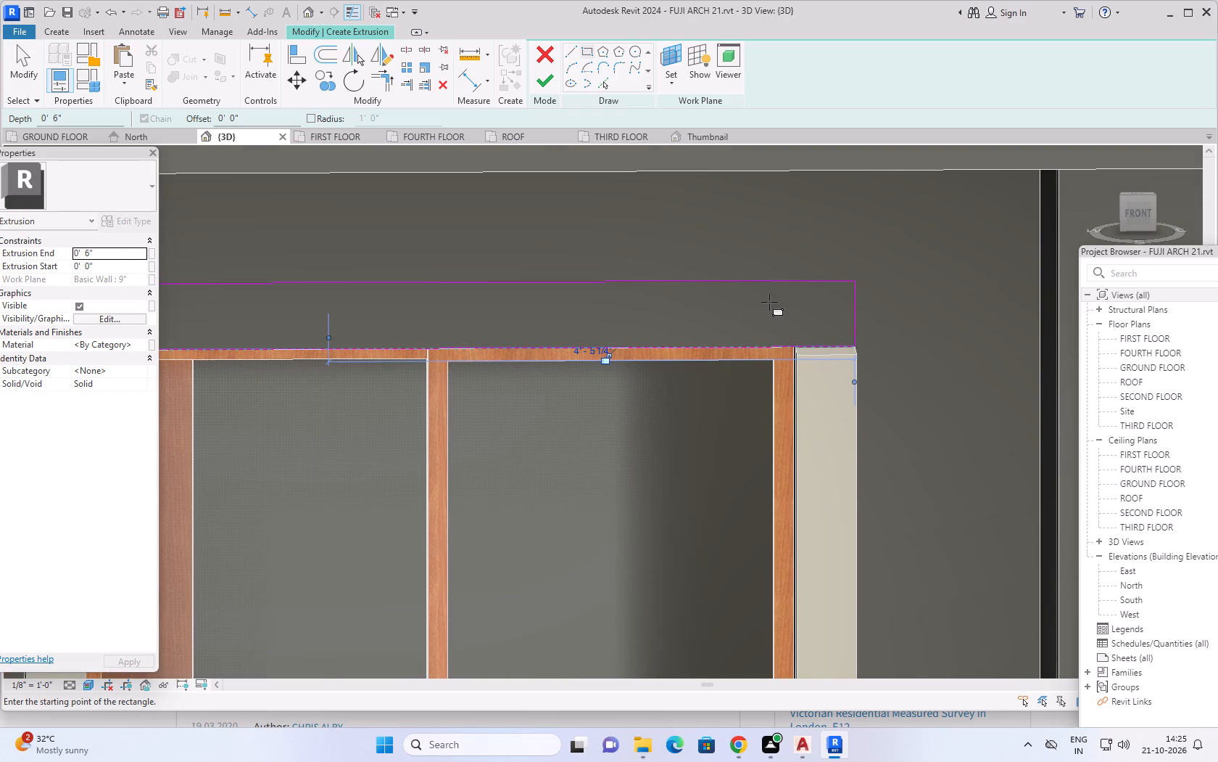
key("Escape")
key("Escape")
Set the height of the rectangle above the sliding door to 10".
left_click(787, 284)
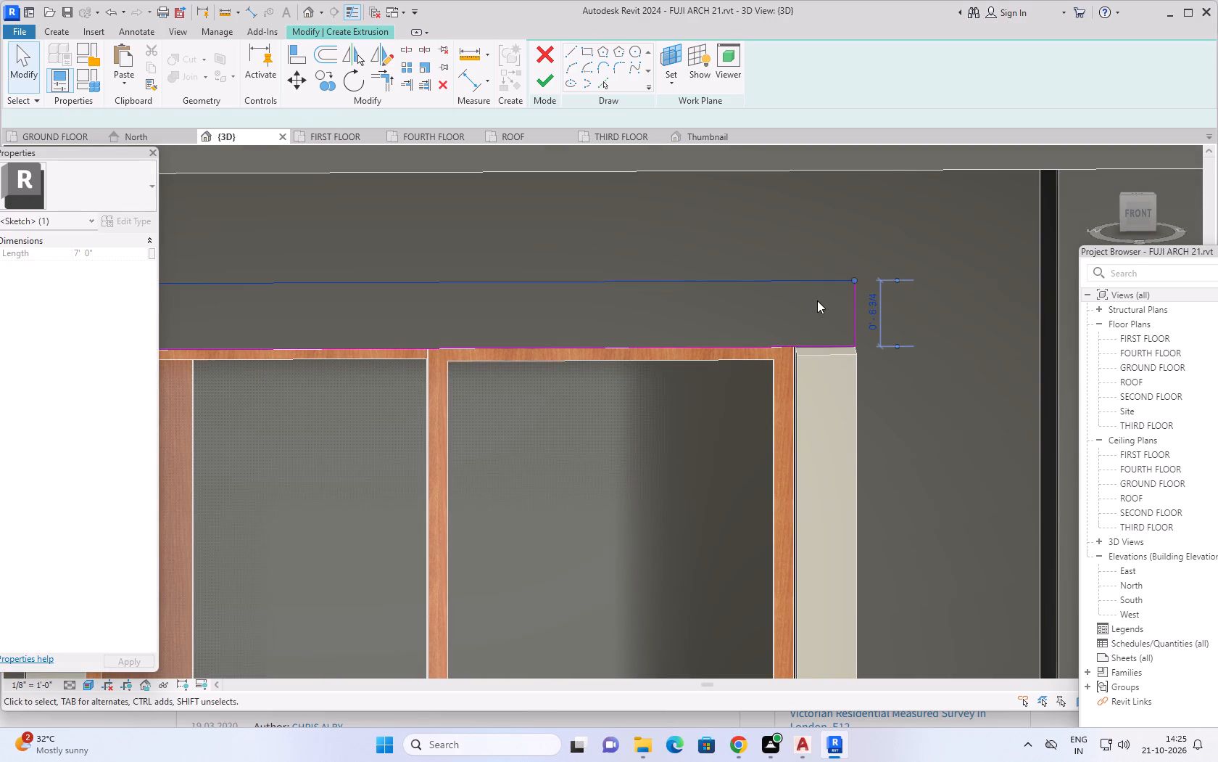
left_click(871, 304)
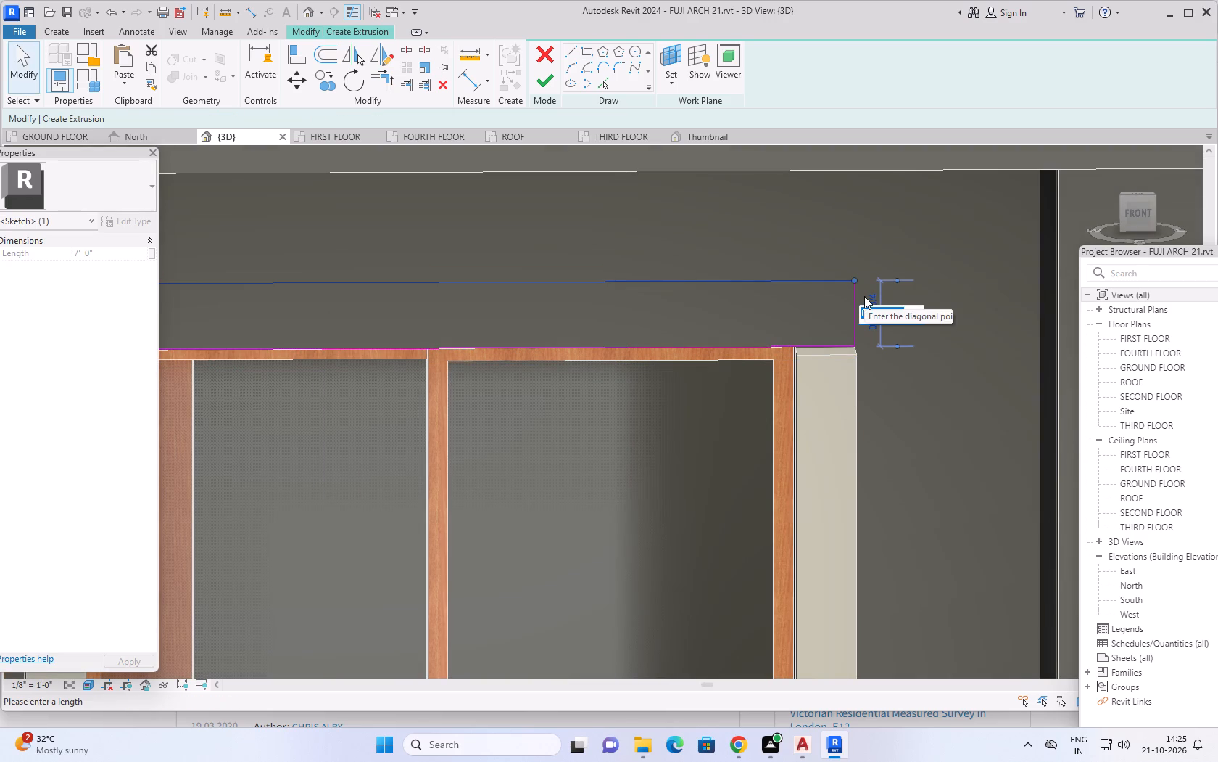
type("10")
key("shift+quotedbl")
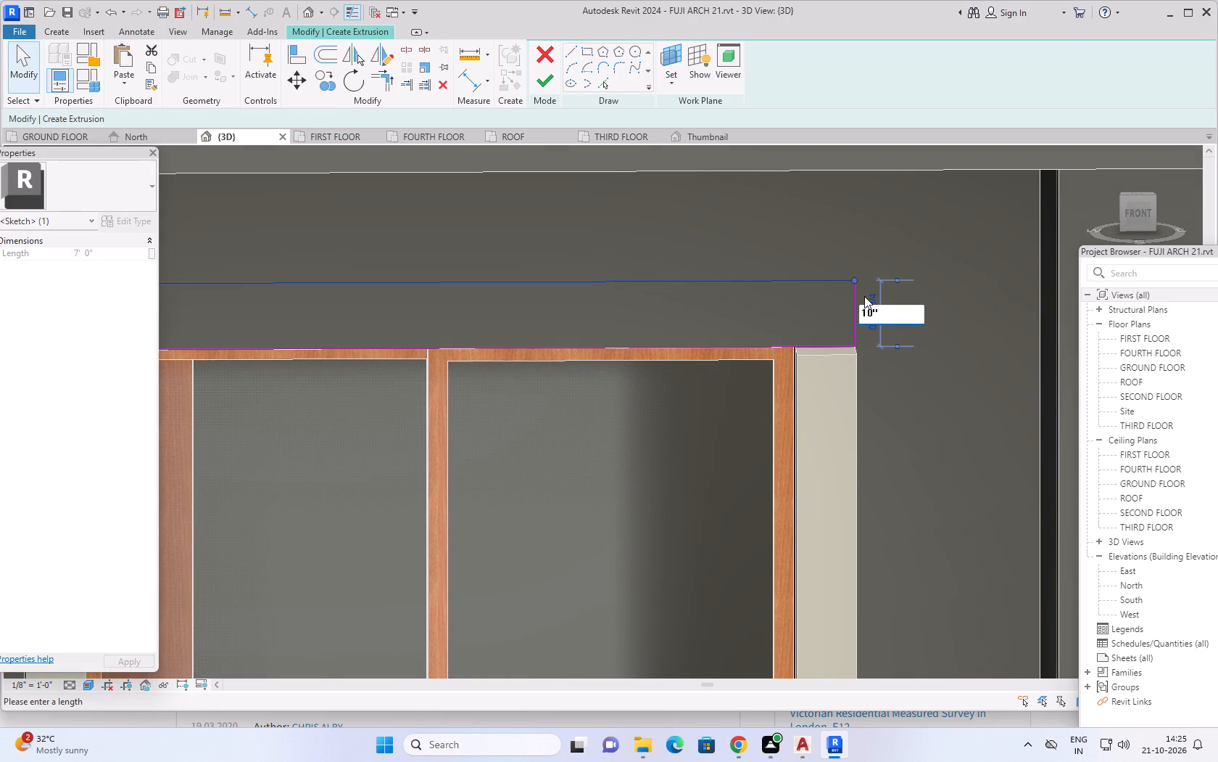
key("Return")
scroll(785, 320, "down", 1)
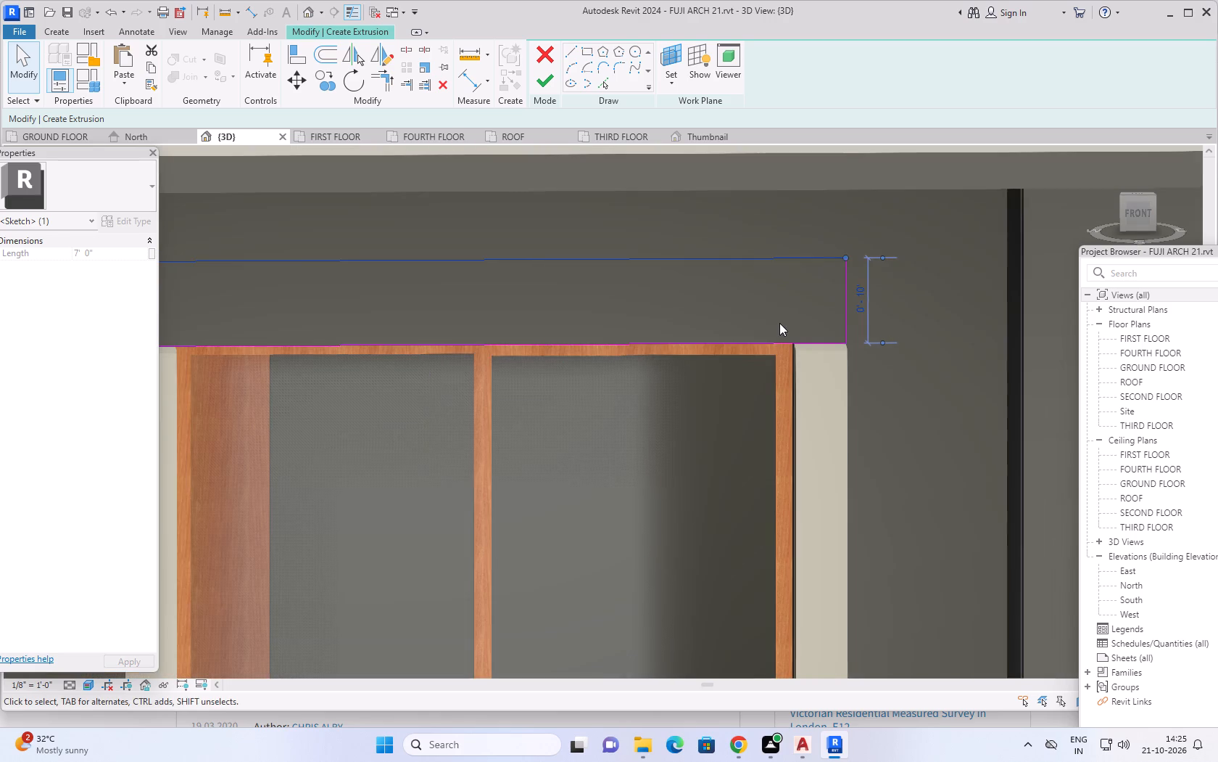
scroll(779, 323, "down", 5)
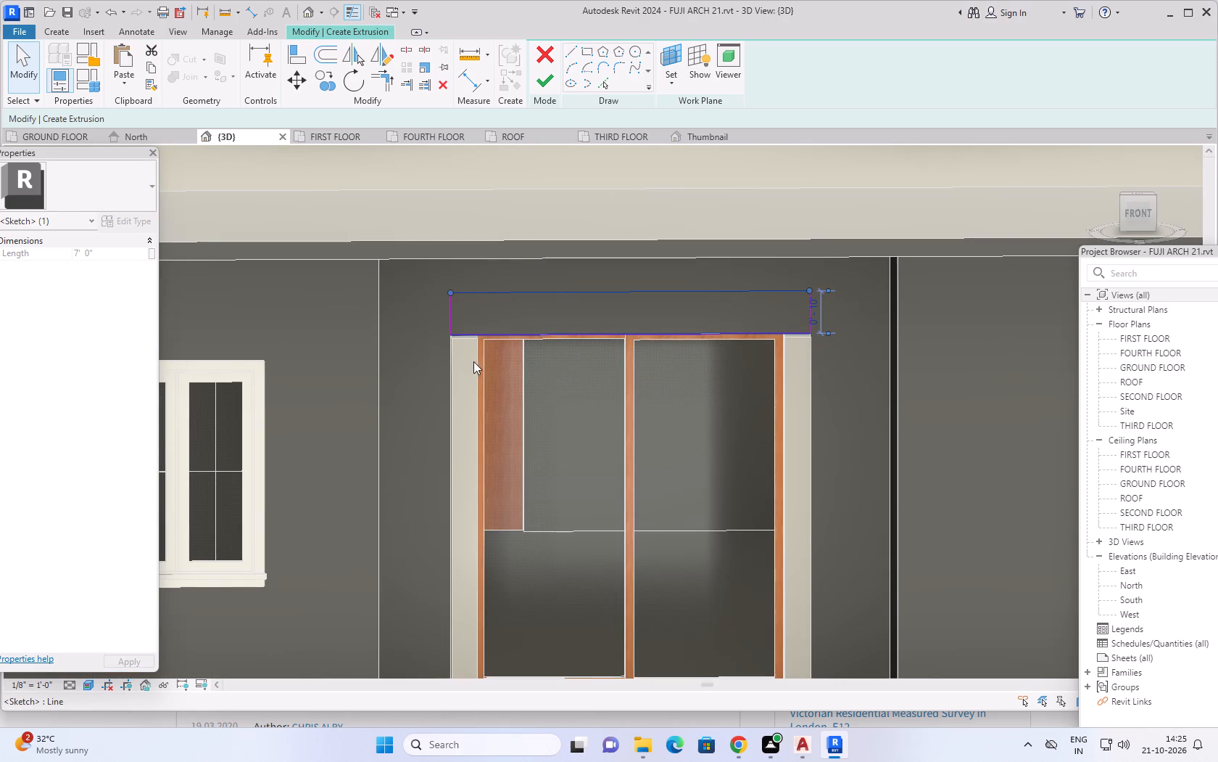
key("Escape")
key("Escape")
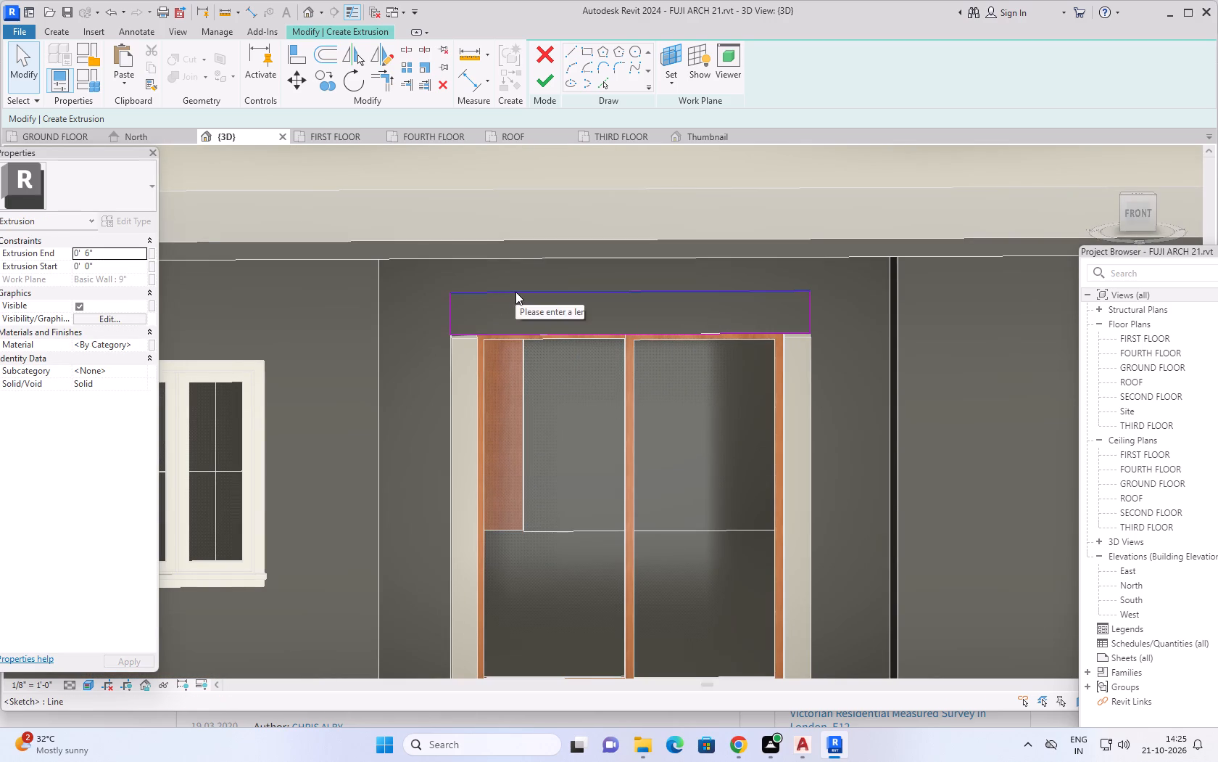
Finish the header sketch above the sliding door as a 6" deep extrusion and deselect it.
left_click(546, 81)
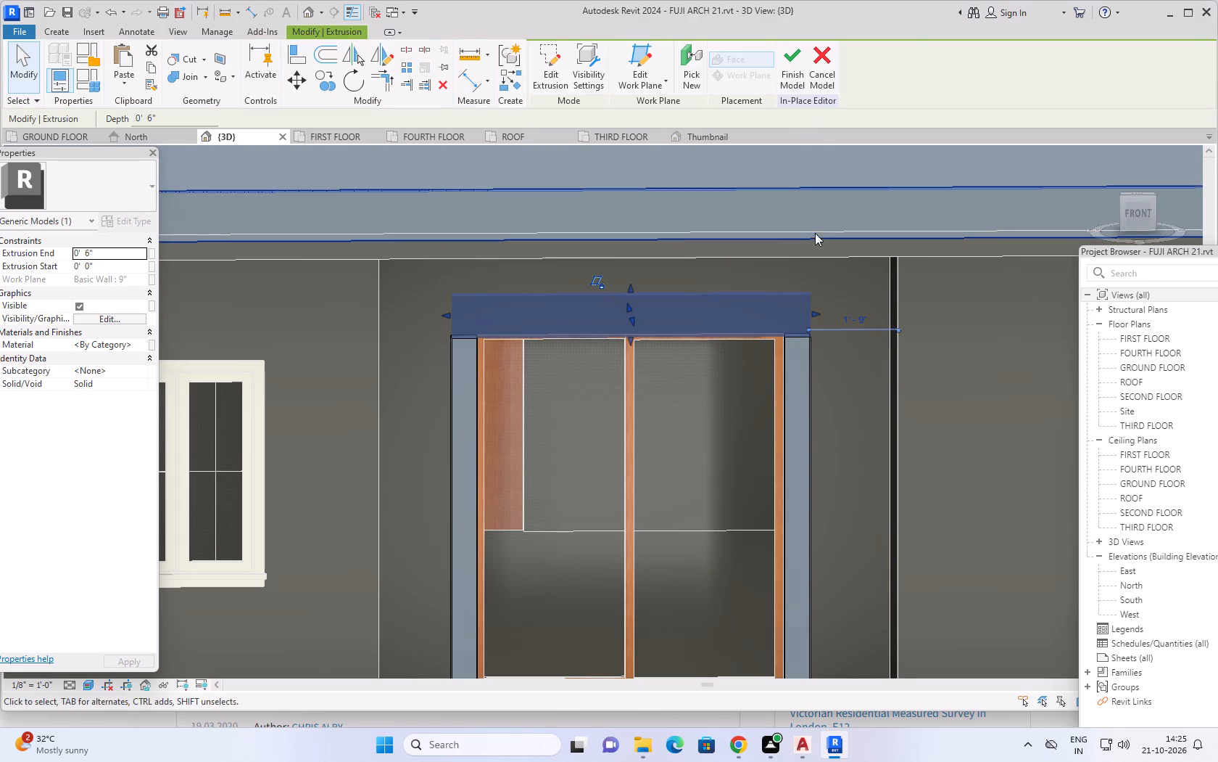
scroll(824, 256, "down", 9)
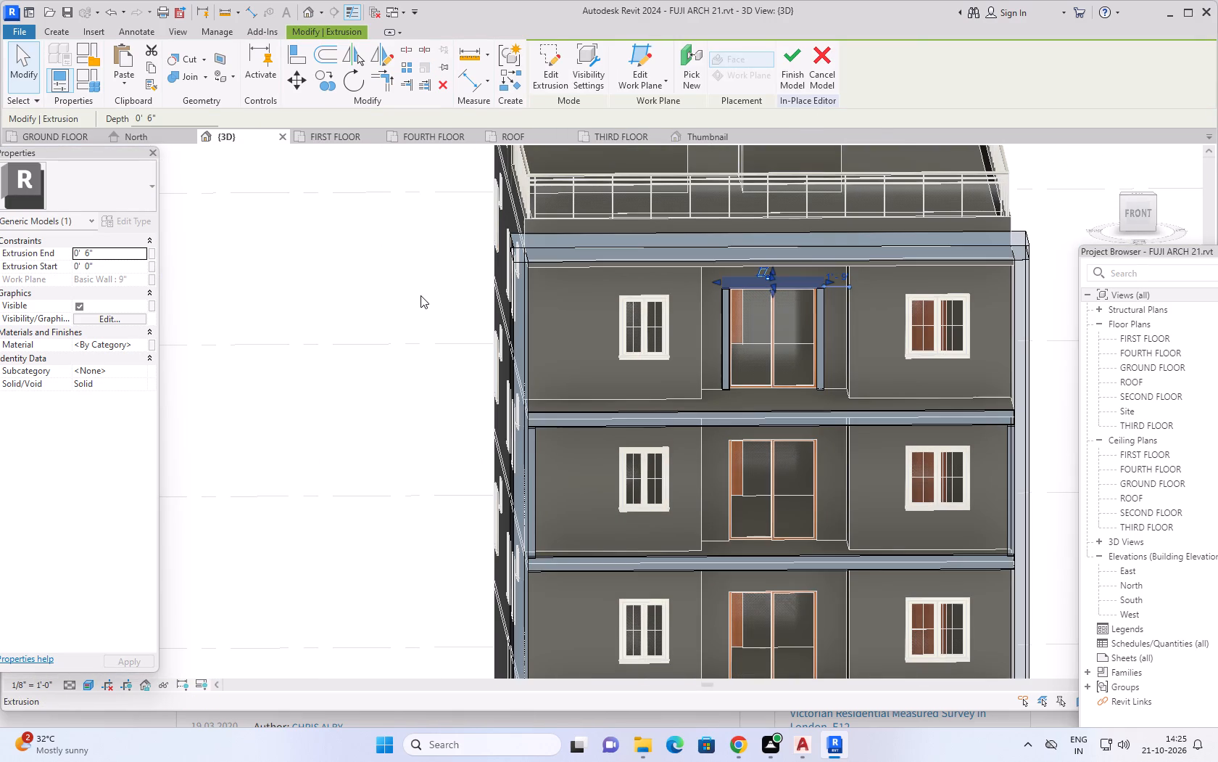
left_click(420, 295)
left_click(418, 320)
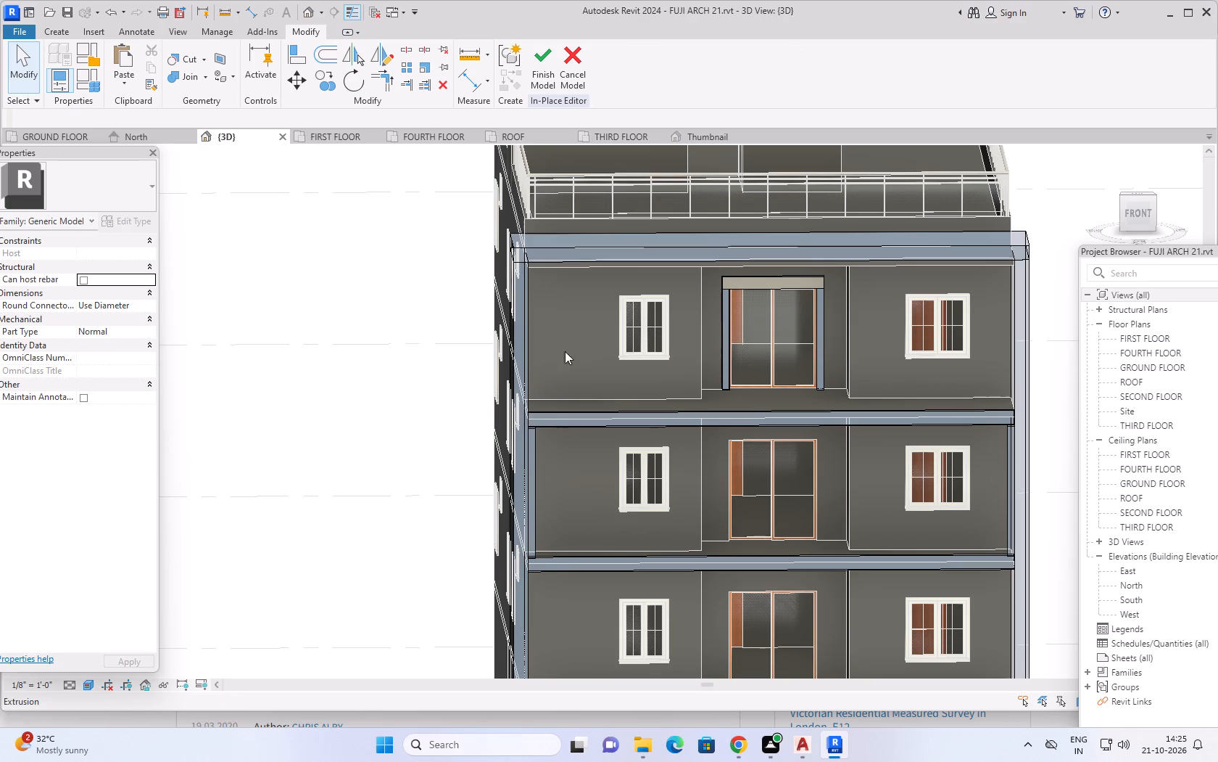
Finish the in-place facade model and dismiss the save reminder.
middle_click_drag(471, 303, 490, 261, "shift")
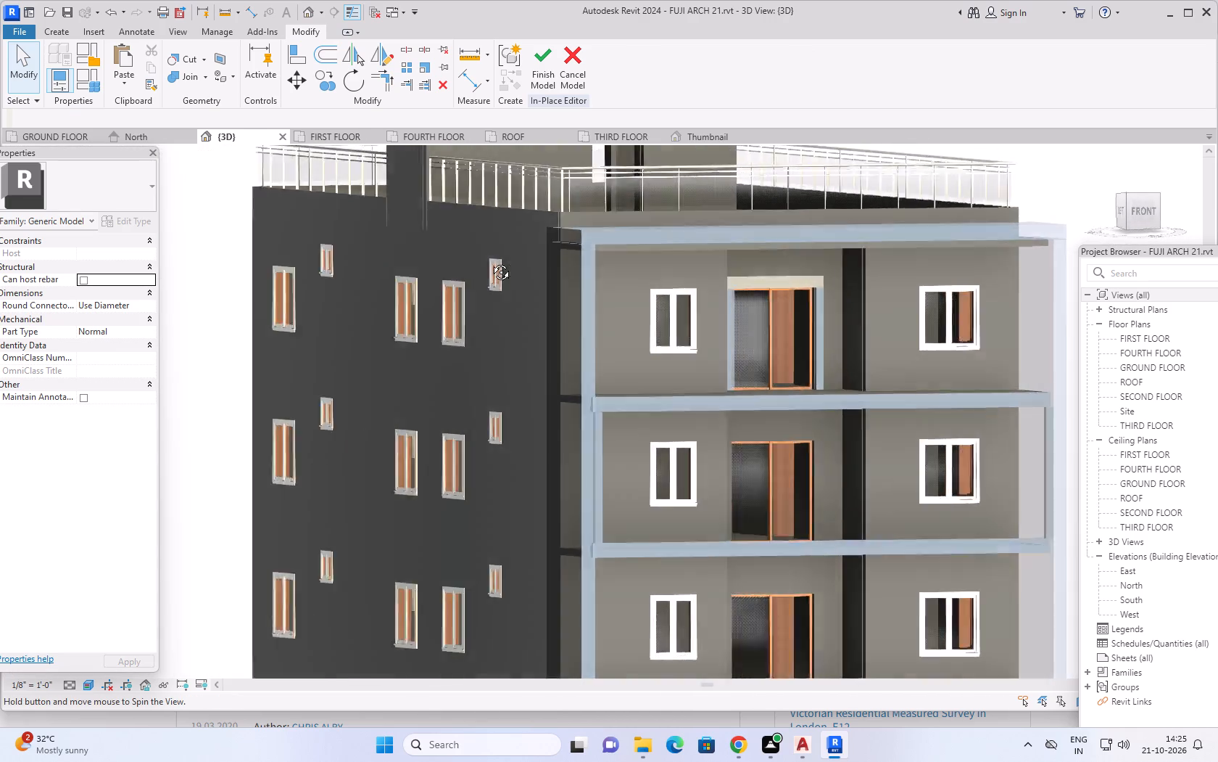
middle_click_drag(490, 261, 353, 271, "shift")
middle_click_drag(455, 340, 444, 345, "shift")
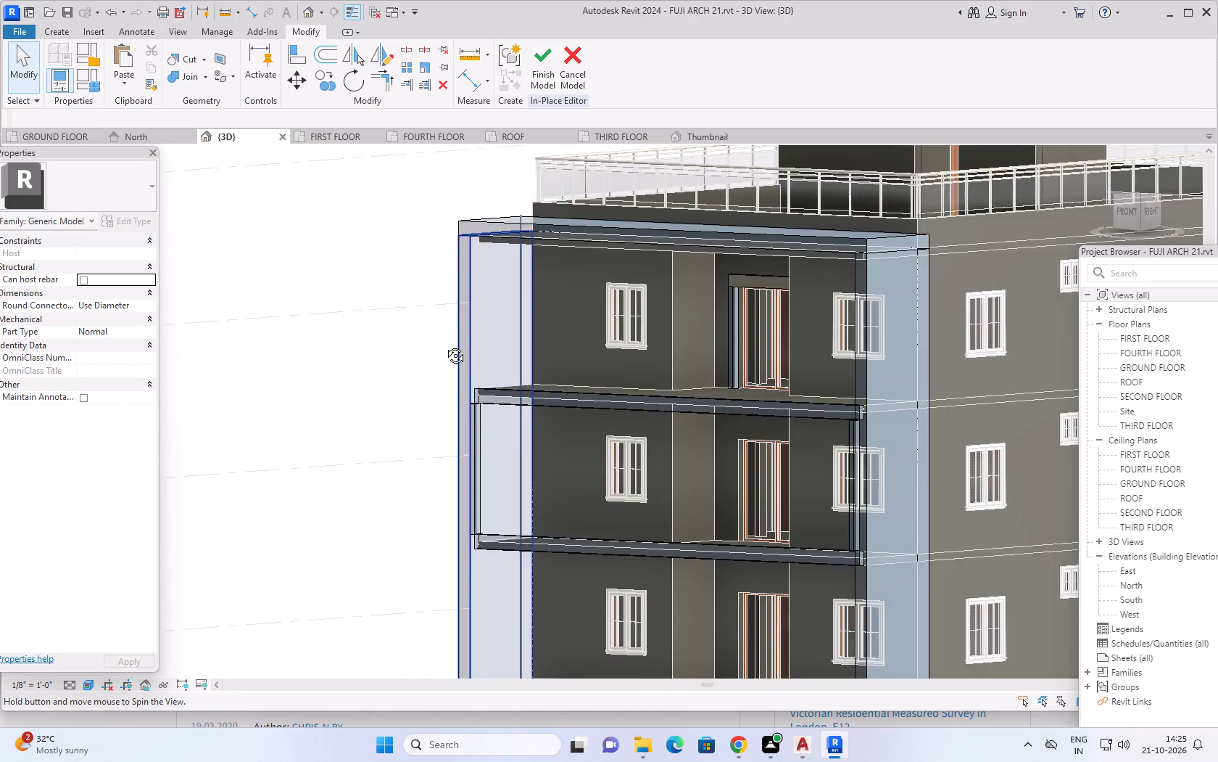
middle_click_drag(444, 345, 564, 397, "shift")
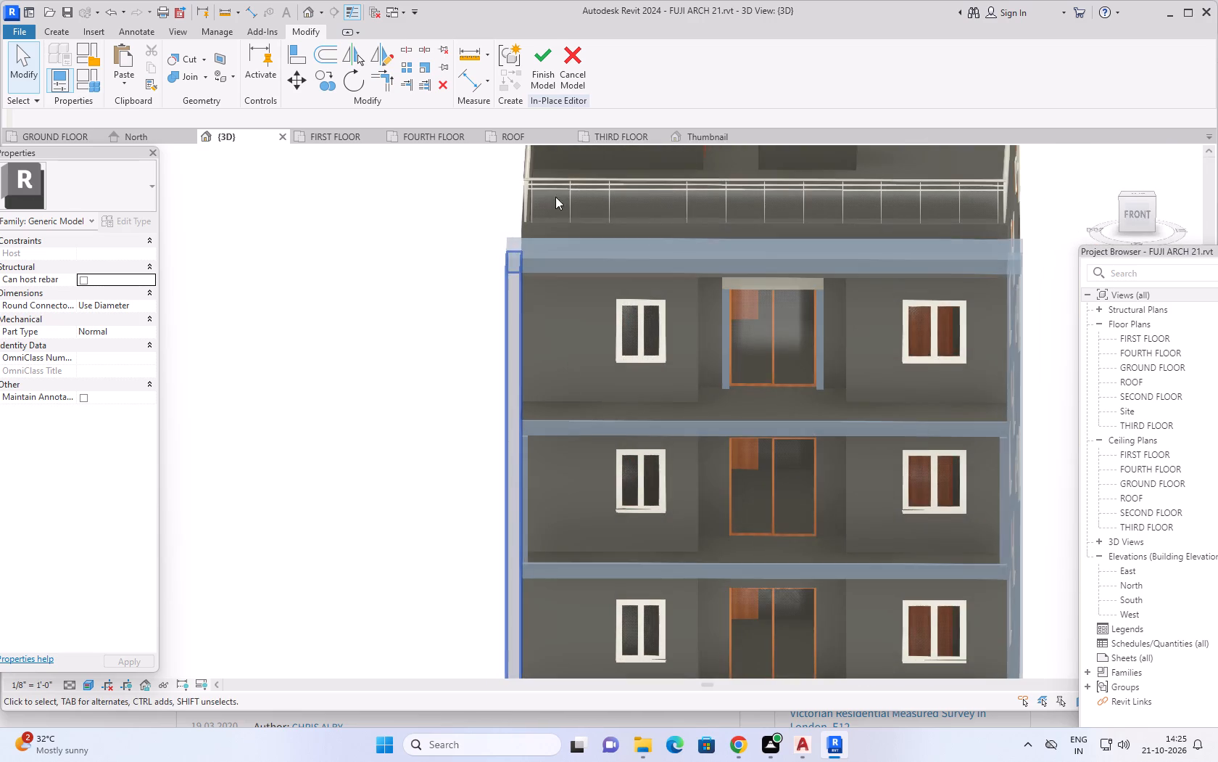
left_click(542, 72)
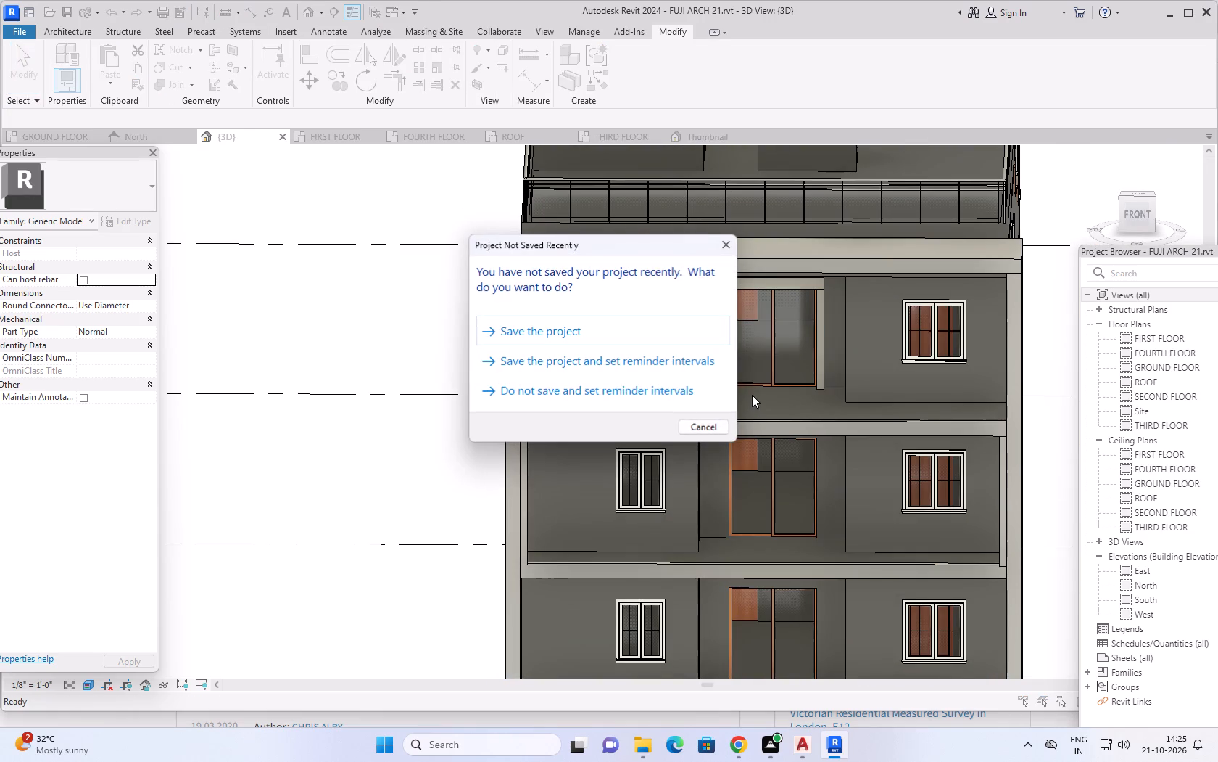
left_click(721, 239)
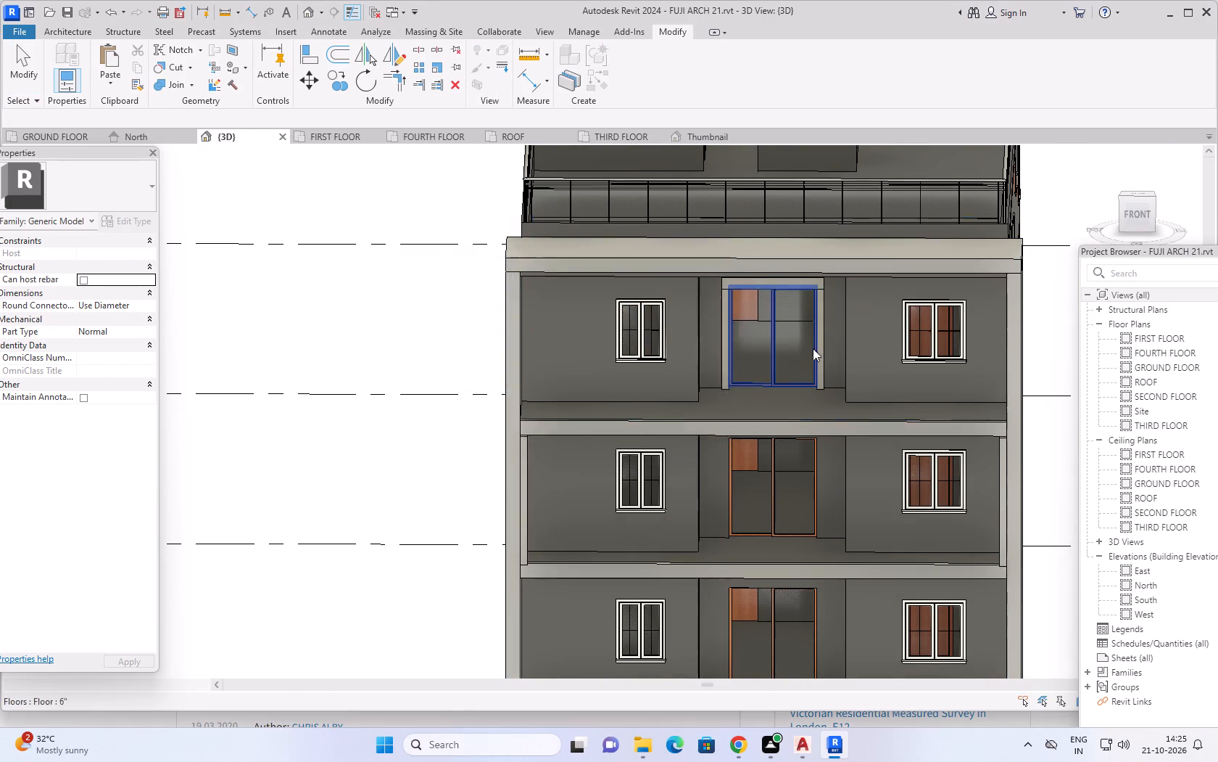
Save the project.
key("ctrl+s")
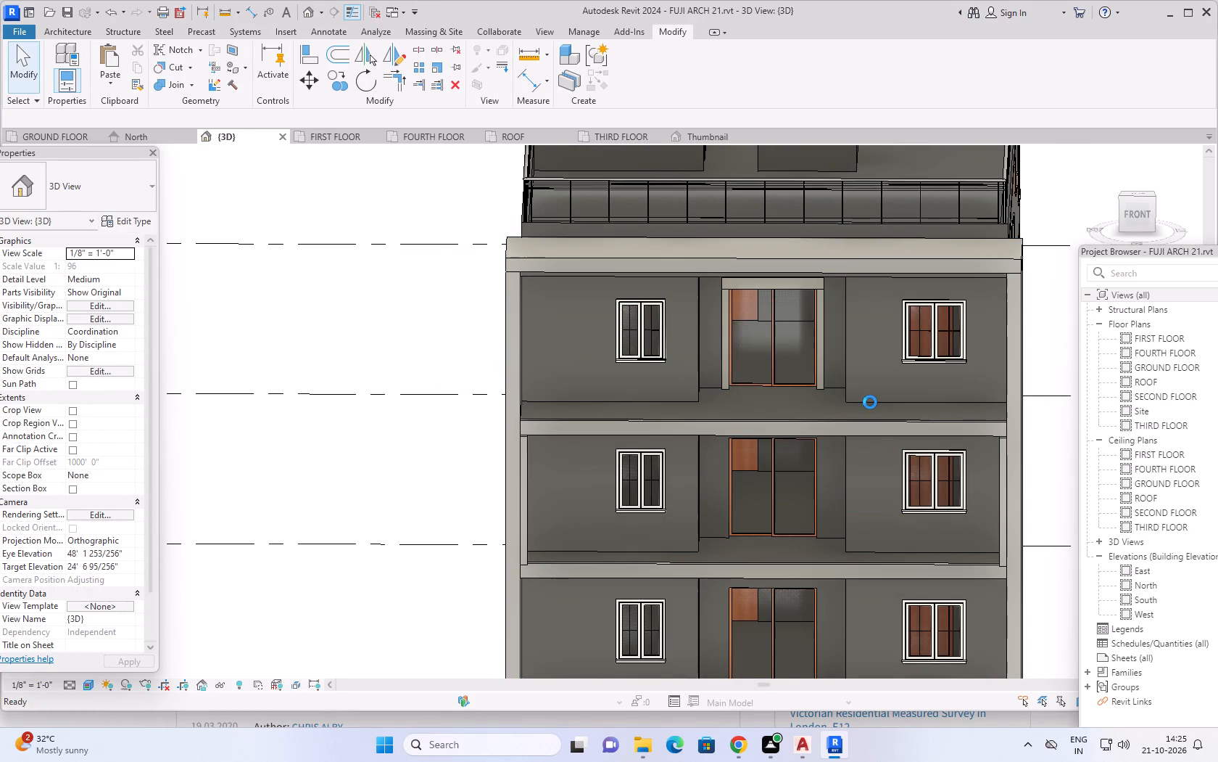
Examine the front facade with its slab frame and the new surround of the top-floor sliding door from different angles.
scroll(554, 414, "down", 1)
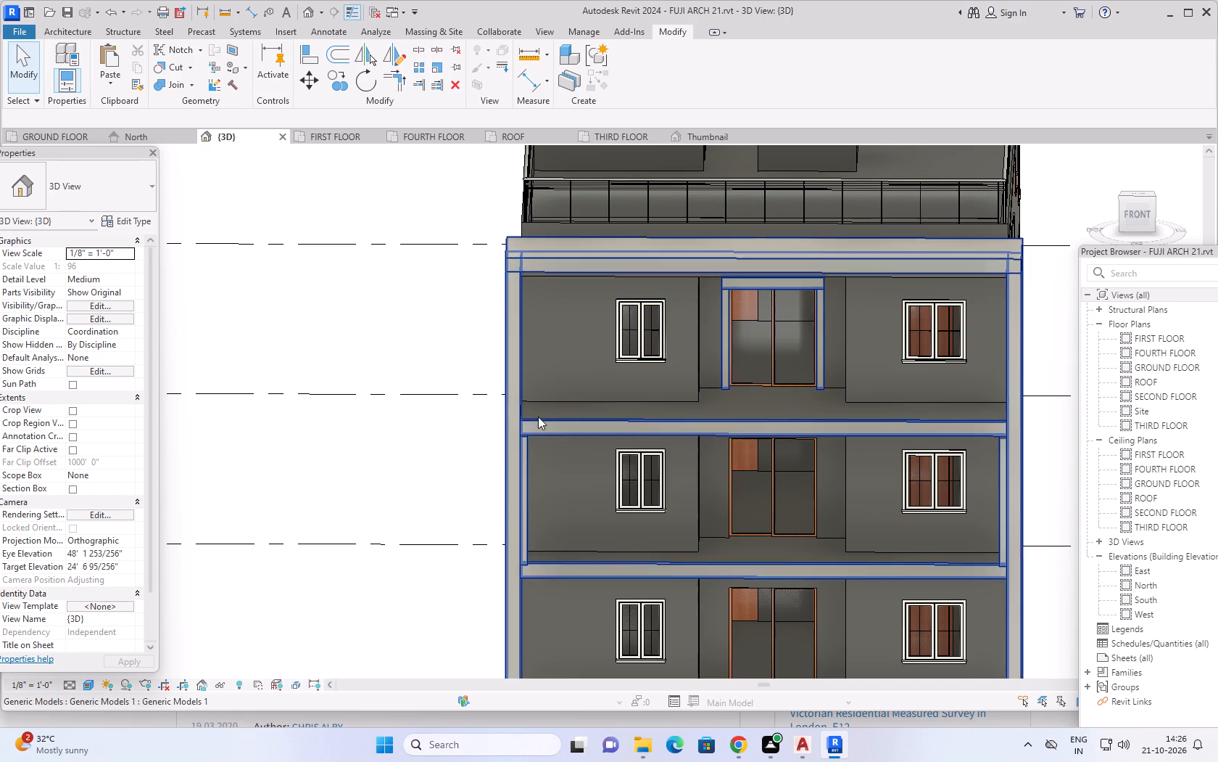
scroll(538, 417, "down", 1)
middle_click_drag(455, 434, 315, 433)
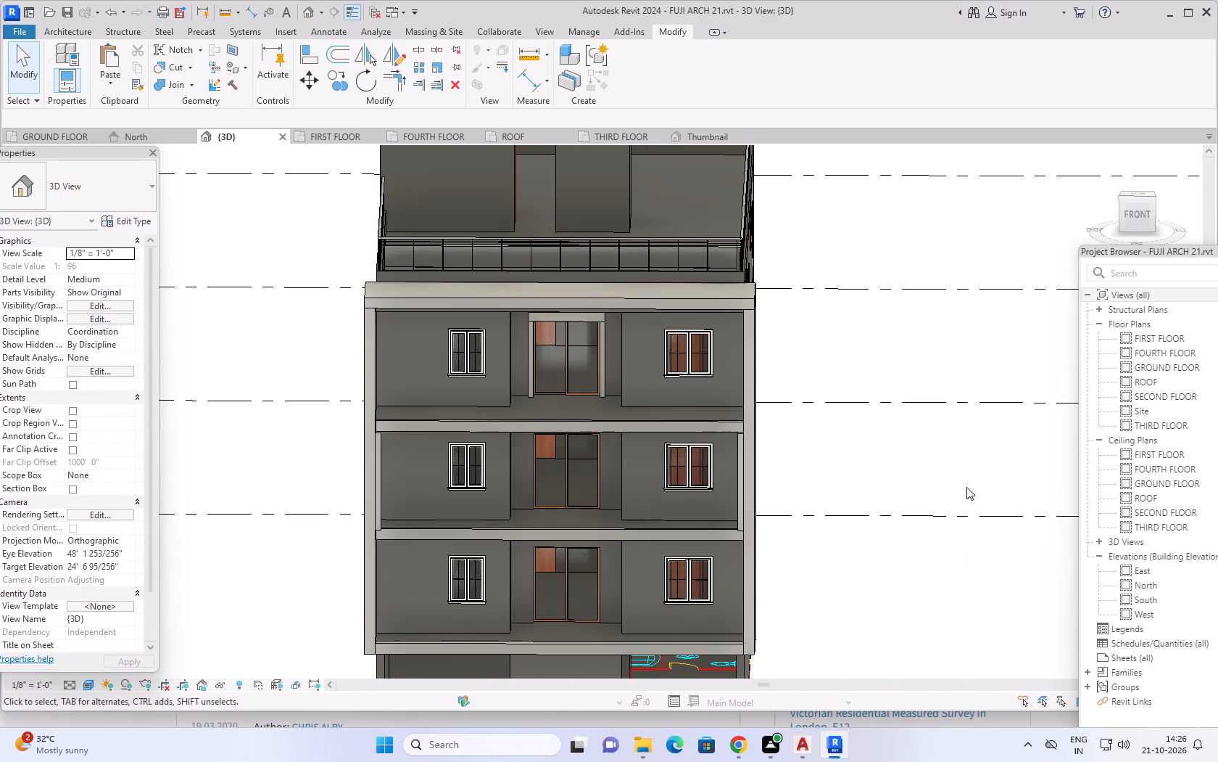
middle_click_drag(947, 483, 921, 396)
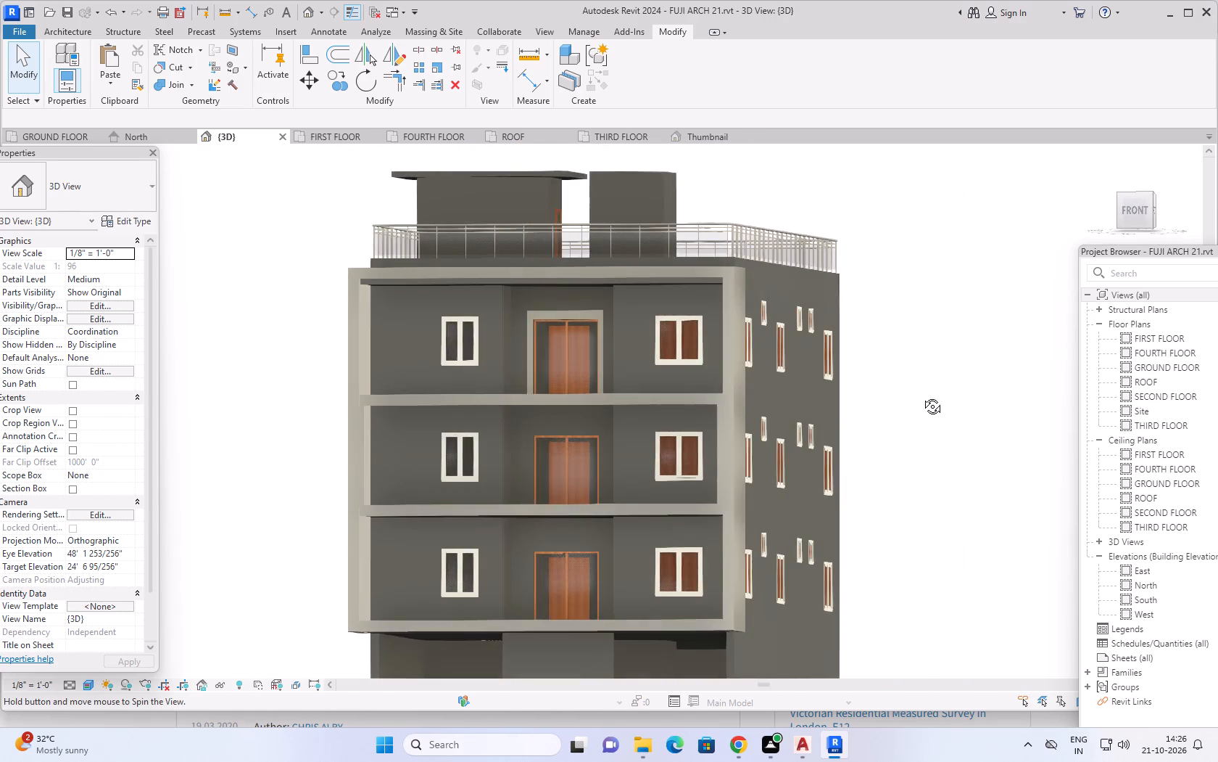
middle_click_drag(921, 396, 938, 428)
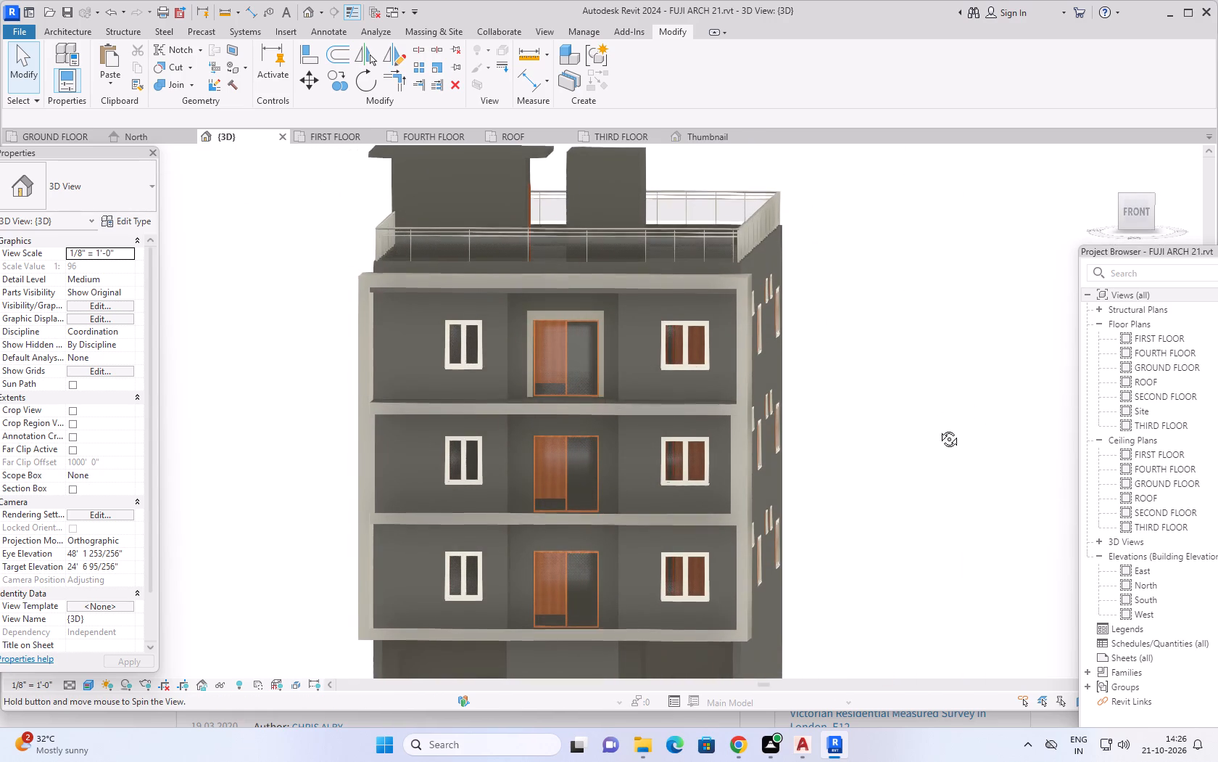
middle_click_drag(938, 428, 938, 432)
scroll(940, 451, "down", 2)
middle_click_drag(939, 459, 939, 457)
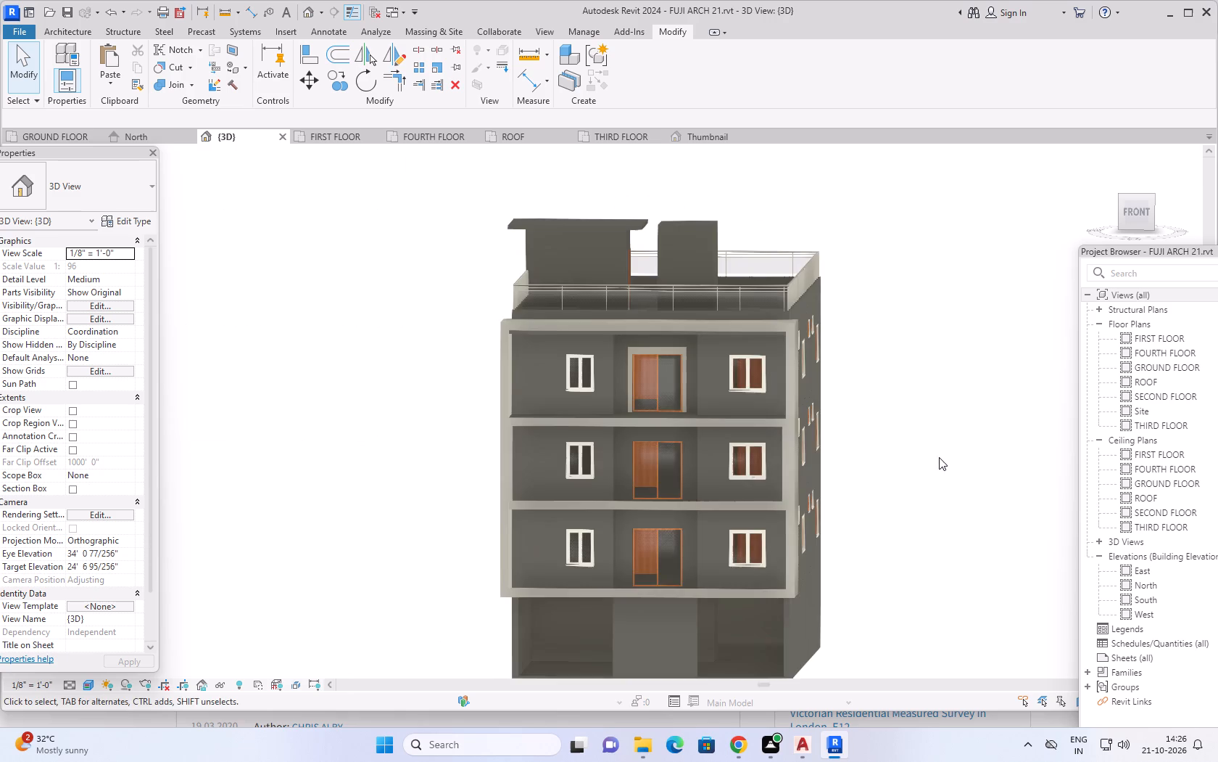
middle_click_drag(939, 457, 940, 440)
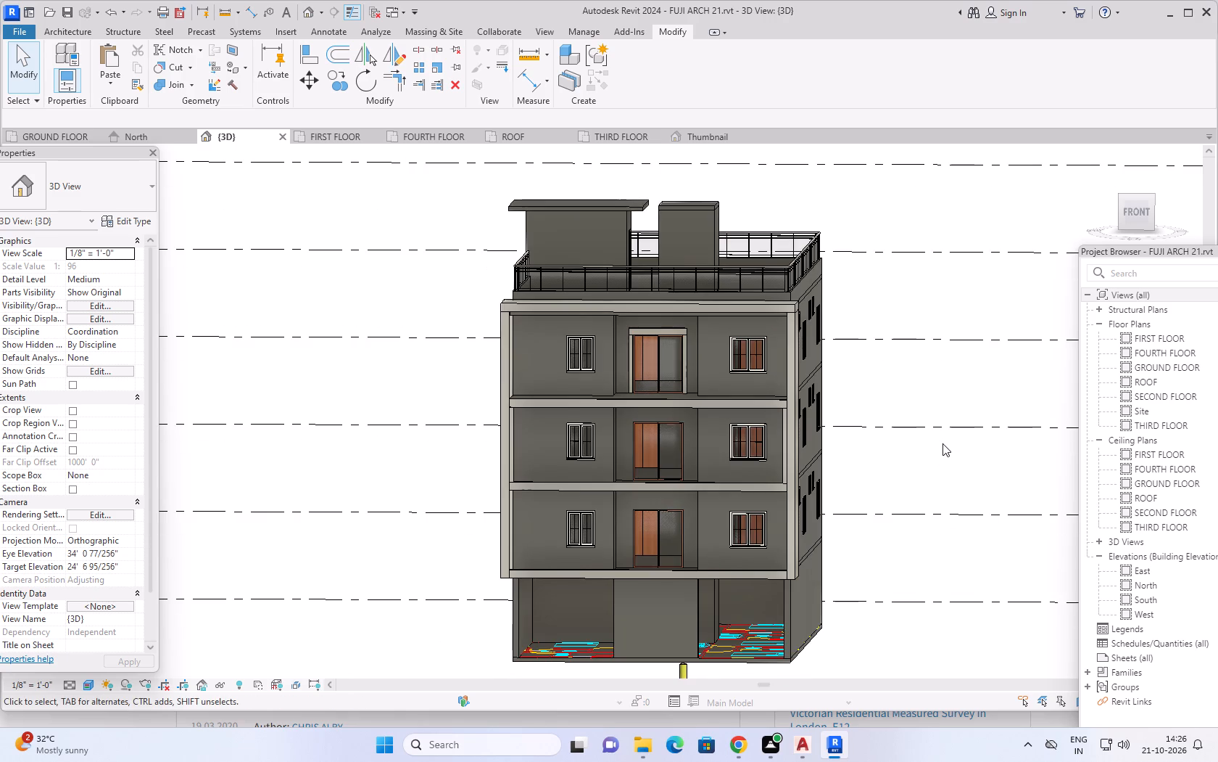
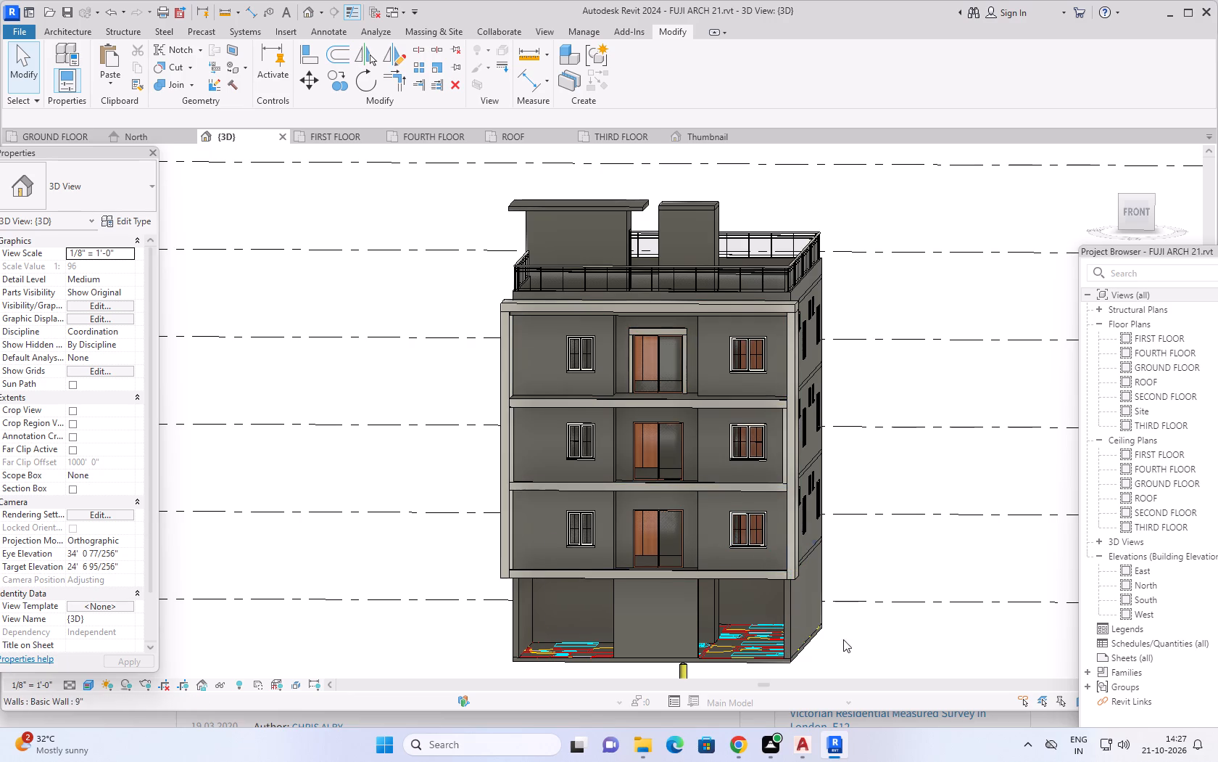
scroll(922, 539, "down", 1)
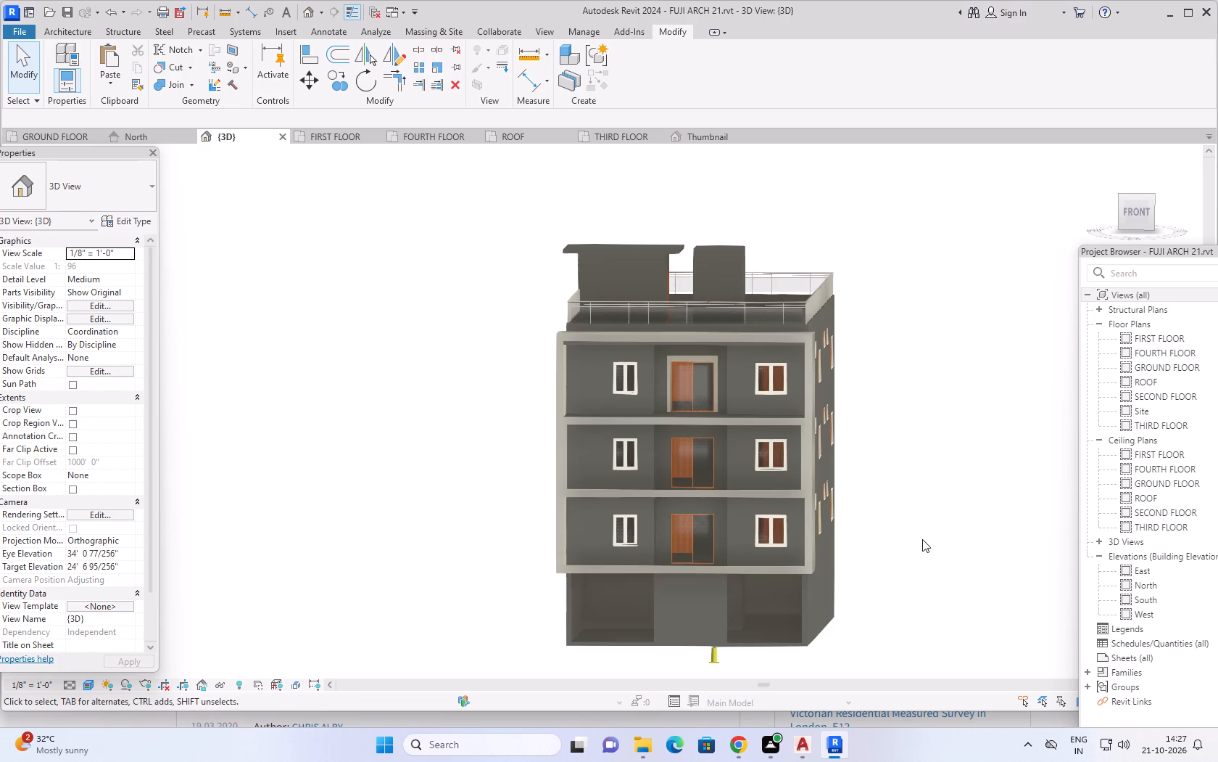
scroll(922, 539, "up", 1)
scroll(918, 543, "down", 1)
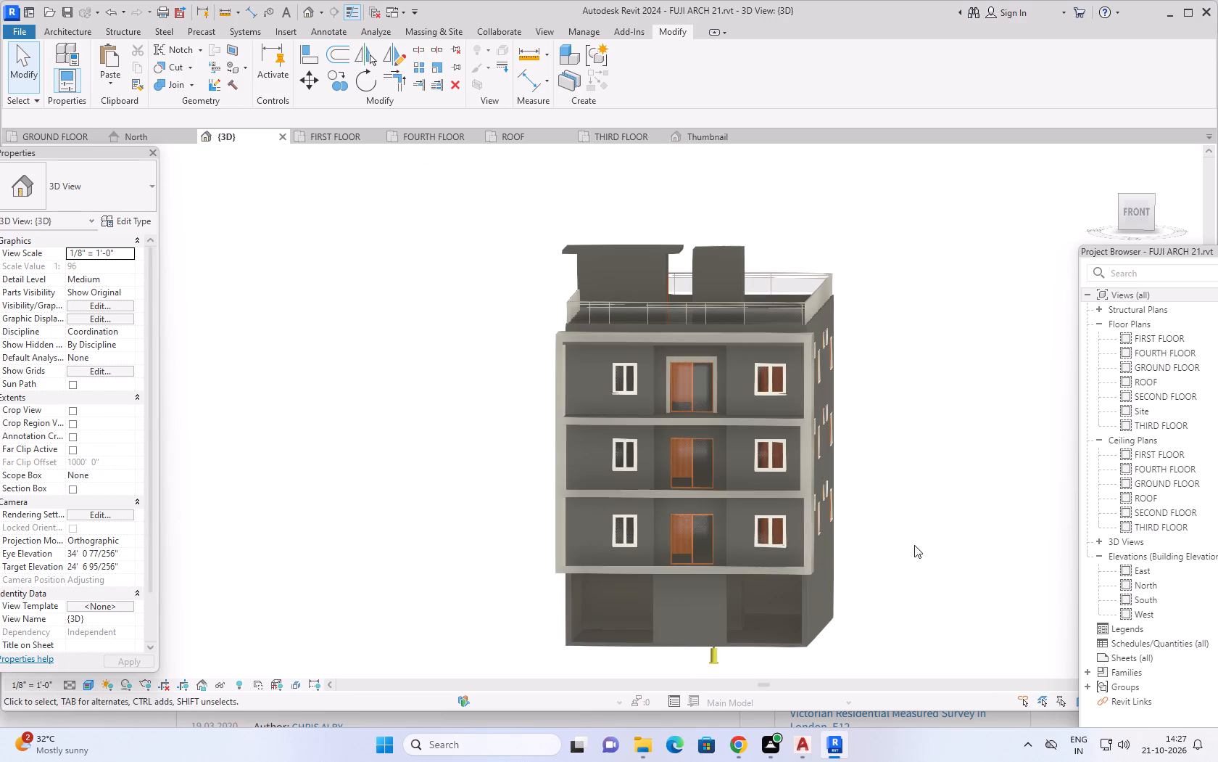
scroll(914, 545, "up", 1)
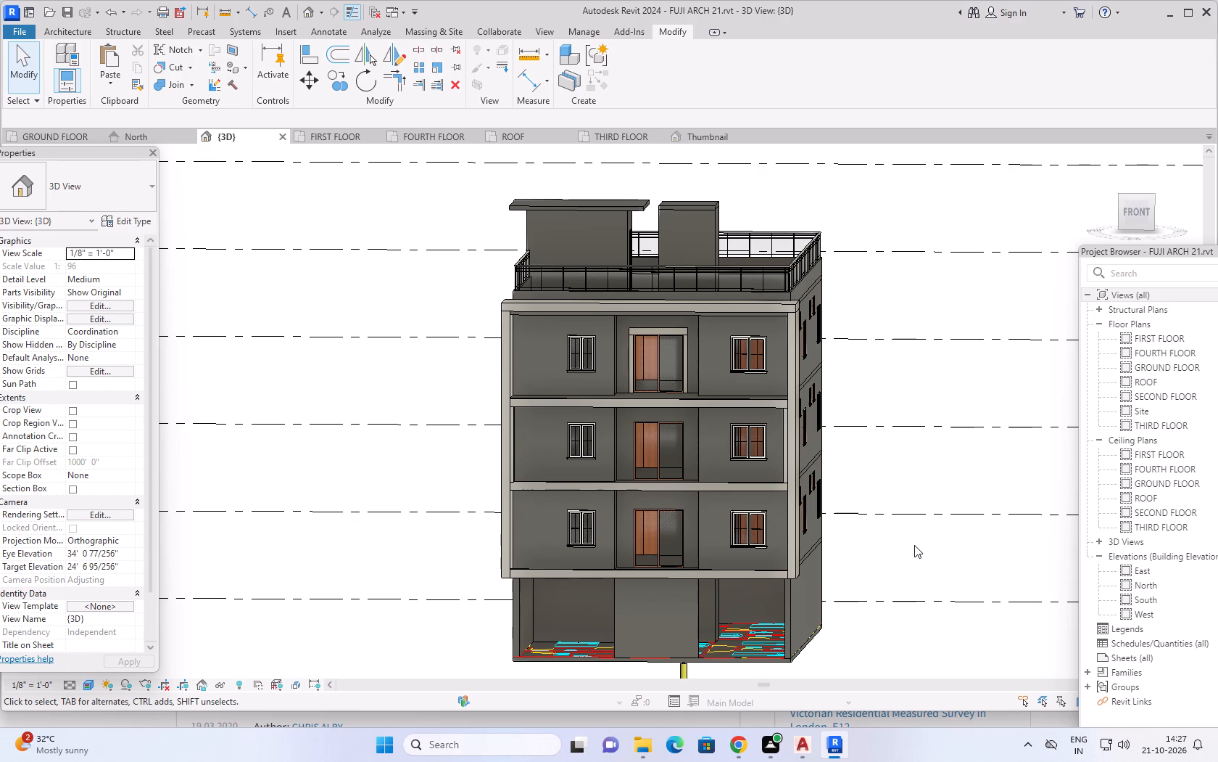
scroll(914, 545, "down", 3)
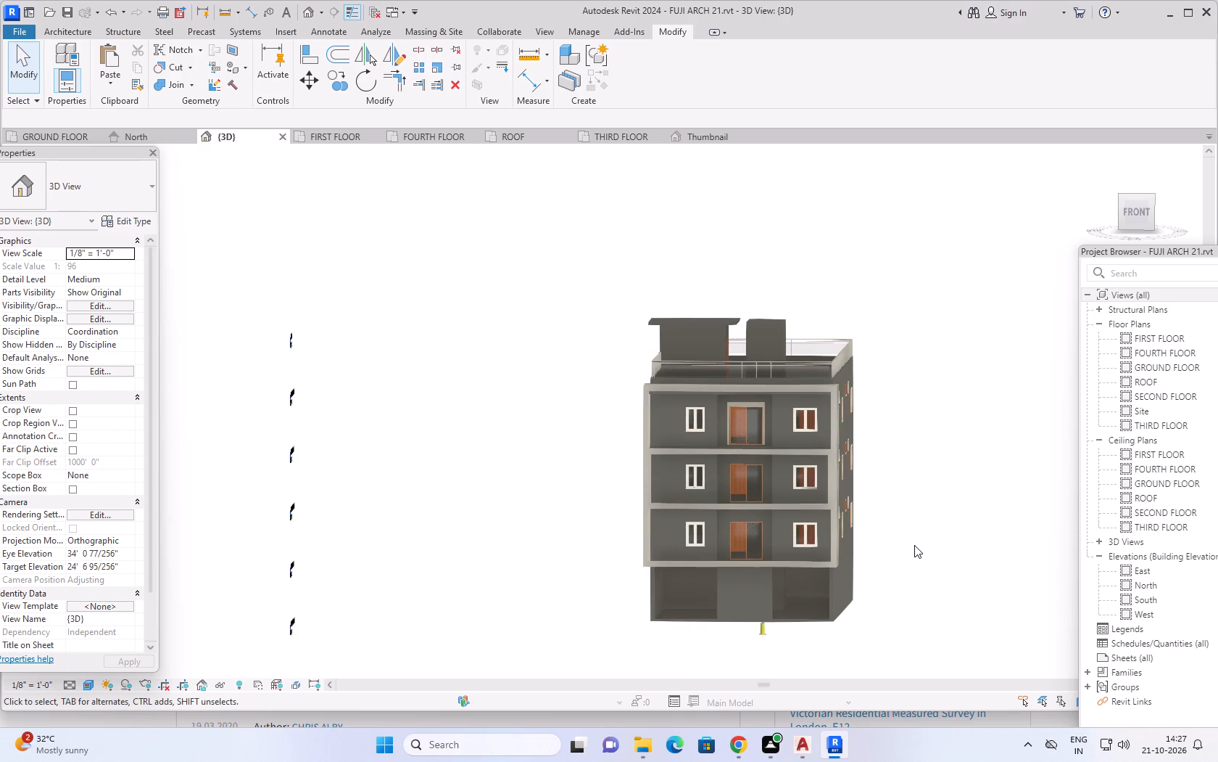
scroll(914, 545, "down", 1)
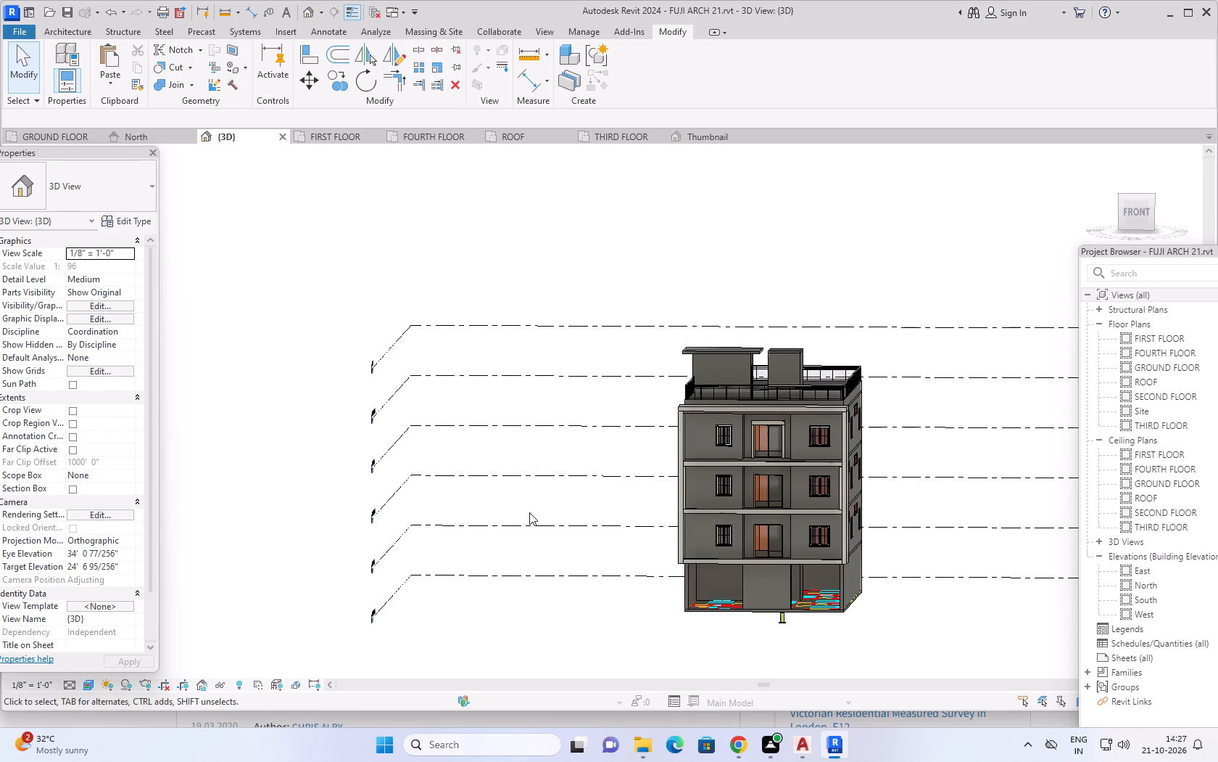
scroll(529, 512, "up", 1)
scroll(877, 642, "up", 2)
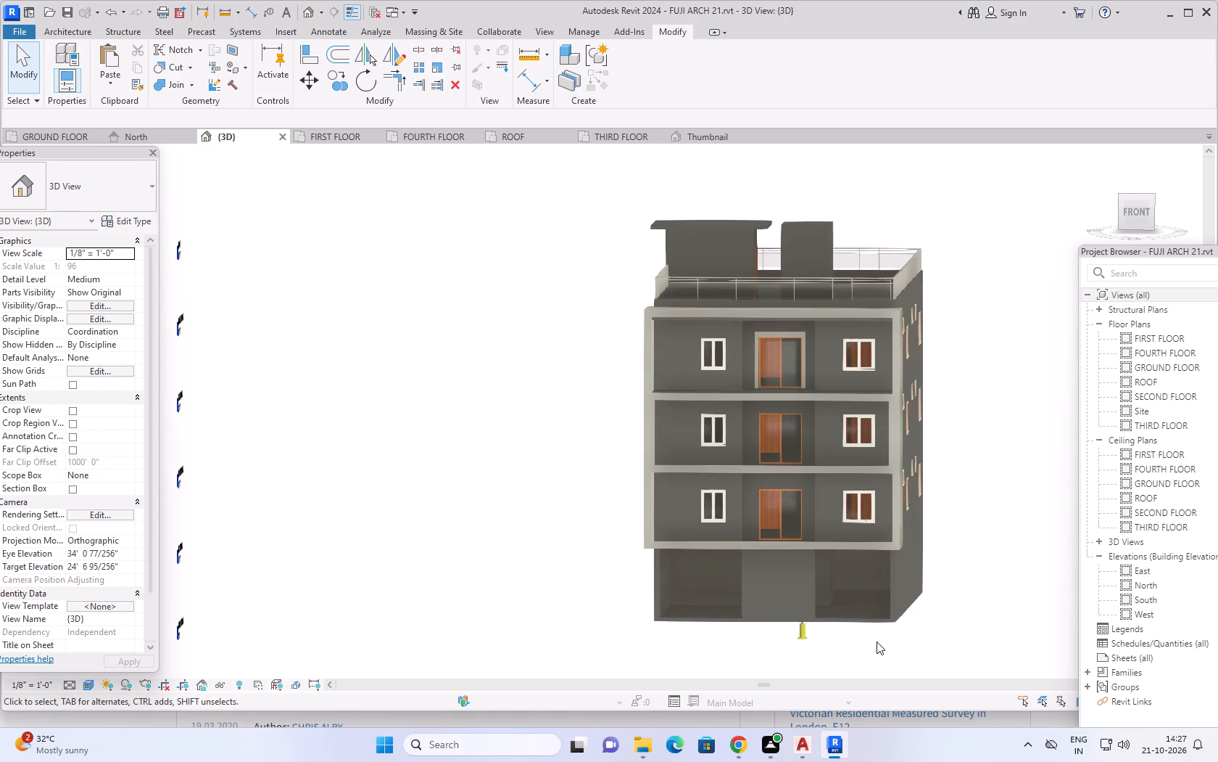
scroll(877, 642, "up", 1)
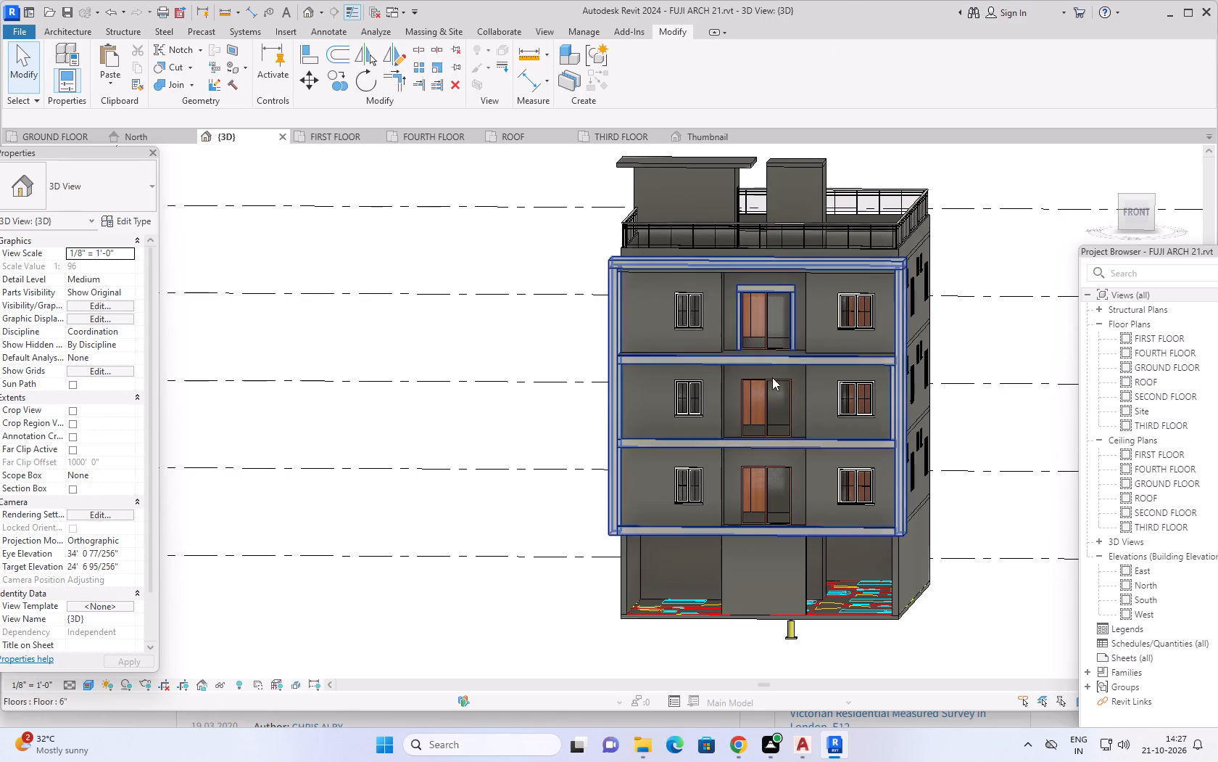
Open the in-place generic model that frames the front balconies and the top-storey door for editing.
scroll(766, 391, "up", 5)
key("Escape")
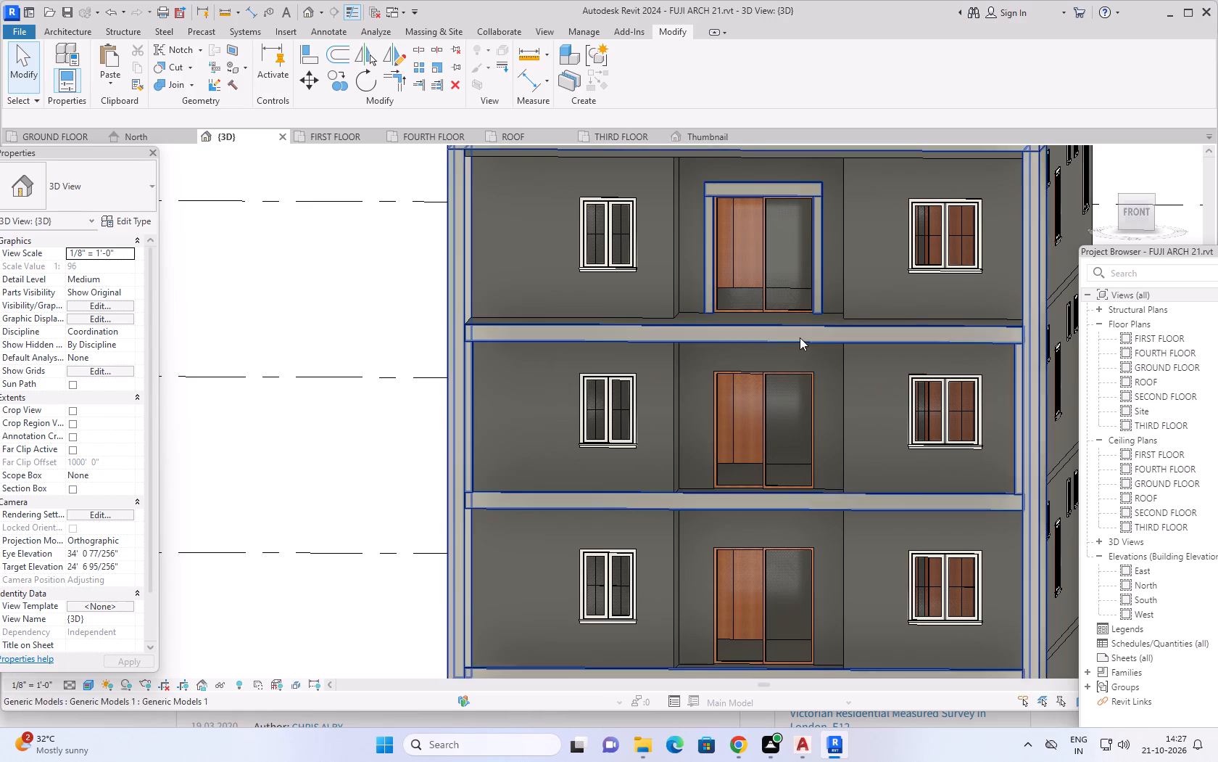
key("Escape")
key("Escape")
left_click(820, 284)
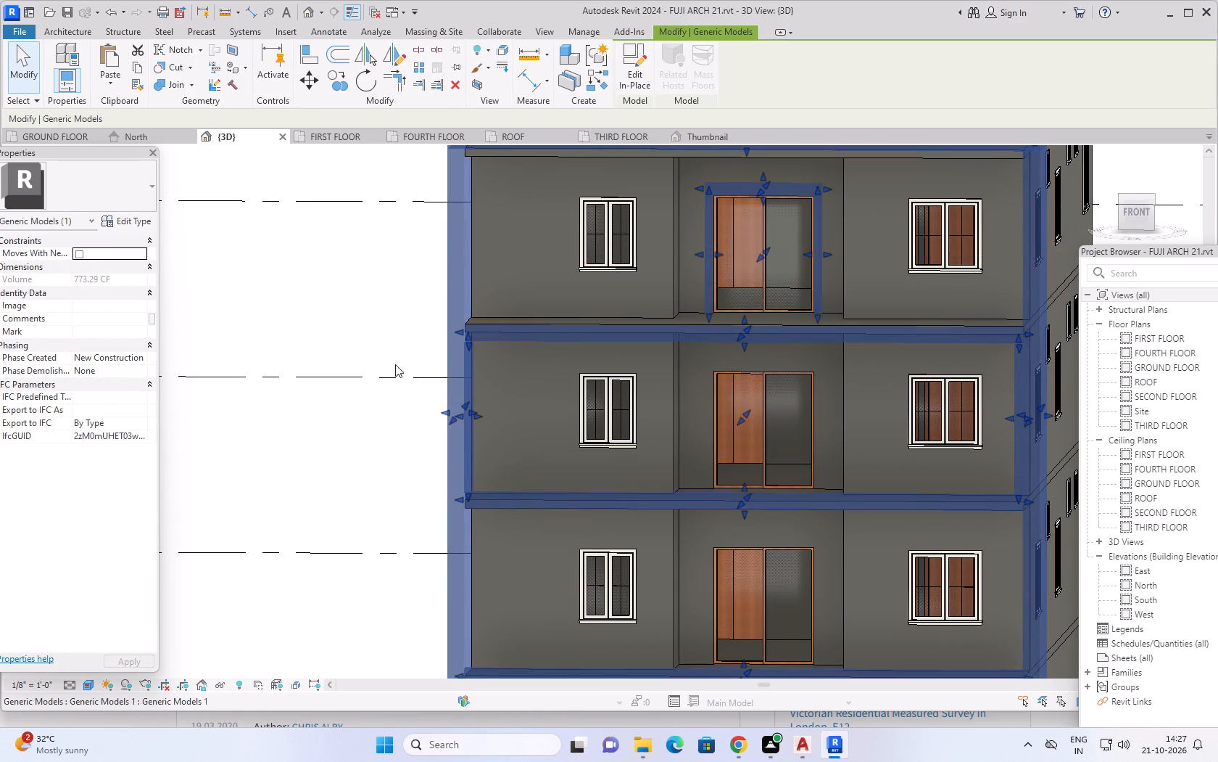
scroll(373, 369, "down", 5)
middle_click_drag(368, 369, 370, 374)
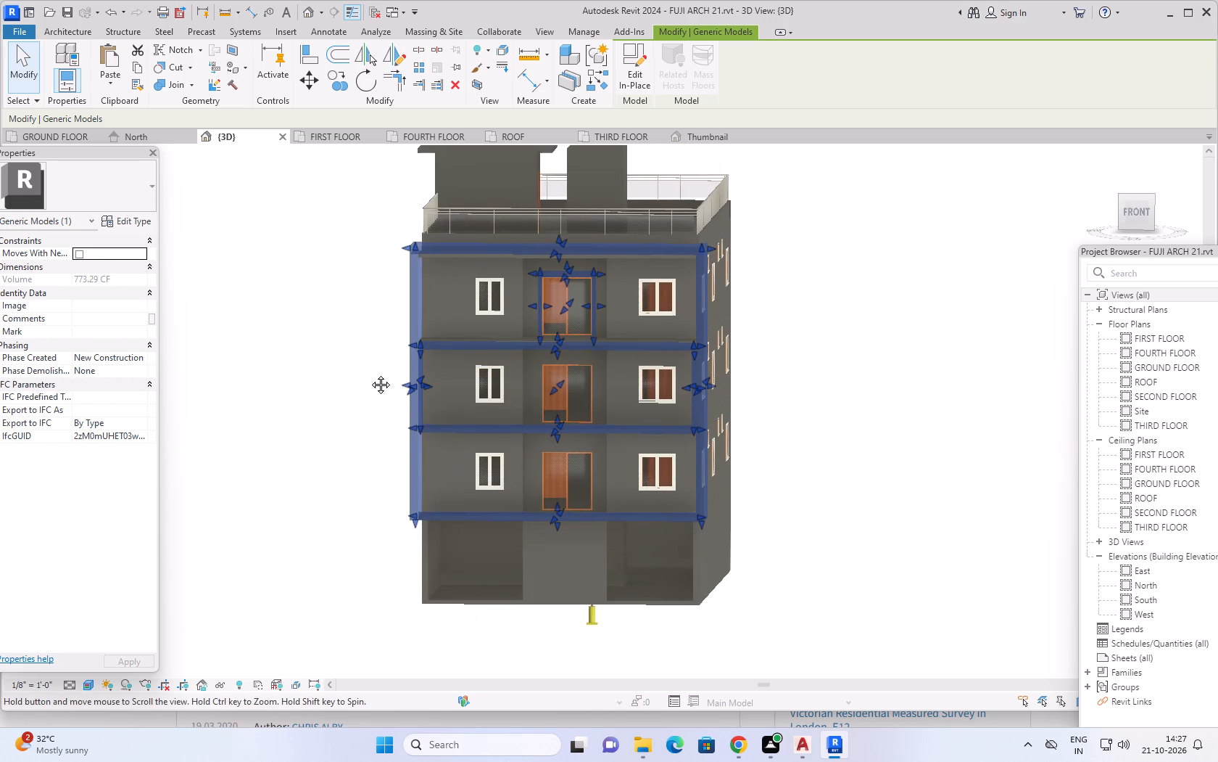
middle_click_drag(370, 374, 370, 376)
left_click(640, 73)
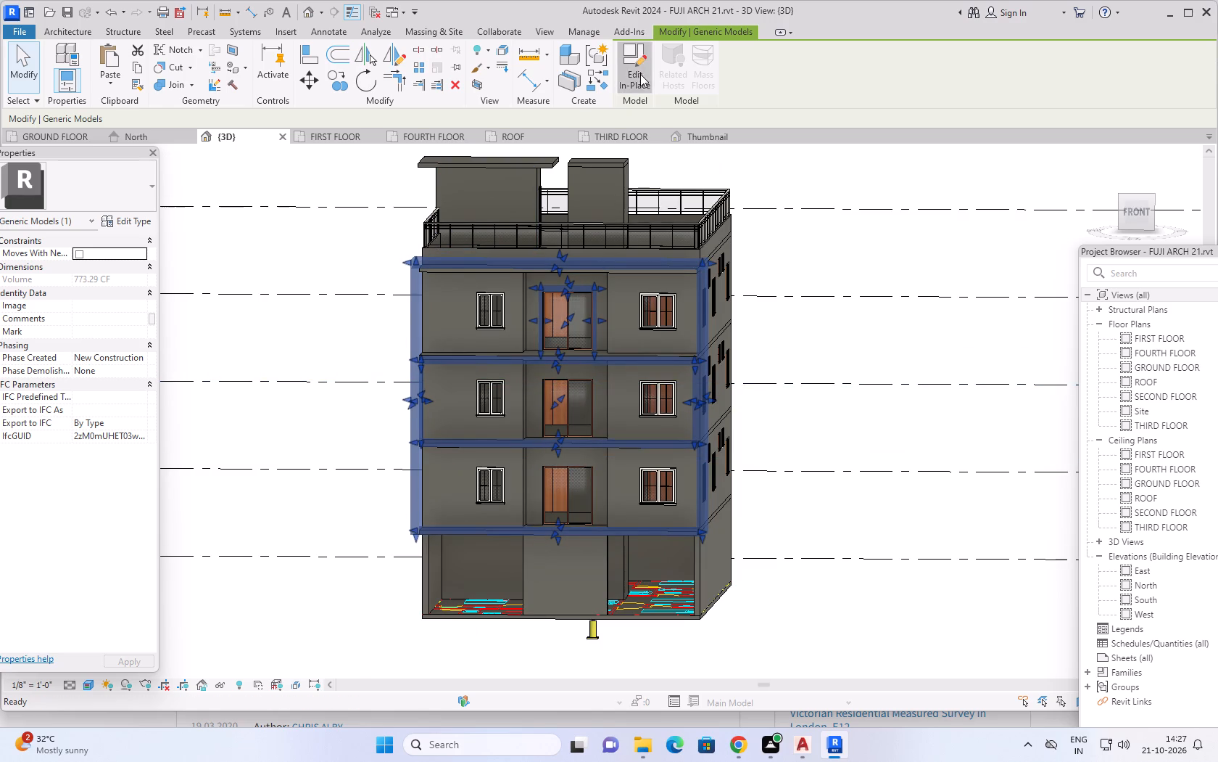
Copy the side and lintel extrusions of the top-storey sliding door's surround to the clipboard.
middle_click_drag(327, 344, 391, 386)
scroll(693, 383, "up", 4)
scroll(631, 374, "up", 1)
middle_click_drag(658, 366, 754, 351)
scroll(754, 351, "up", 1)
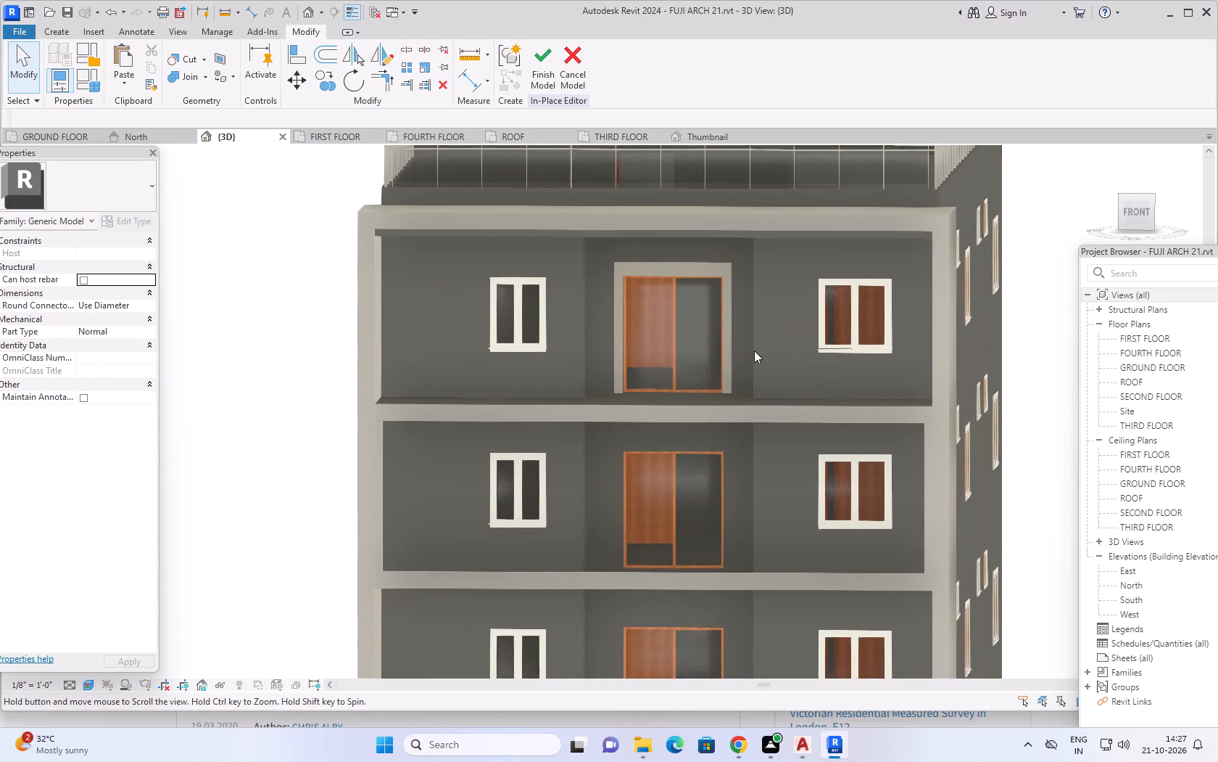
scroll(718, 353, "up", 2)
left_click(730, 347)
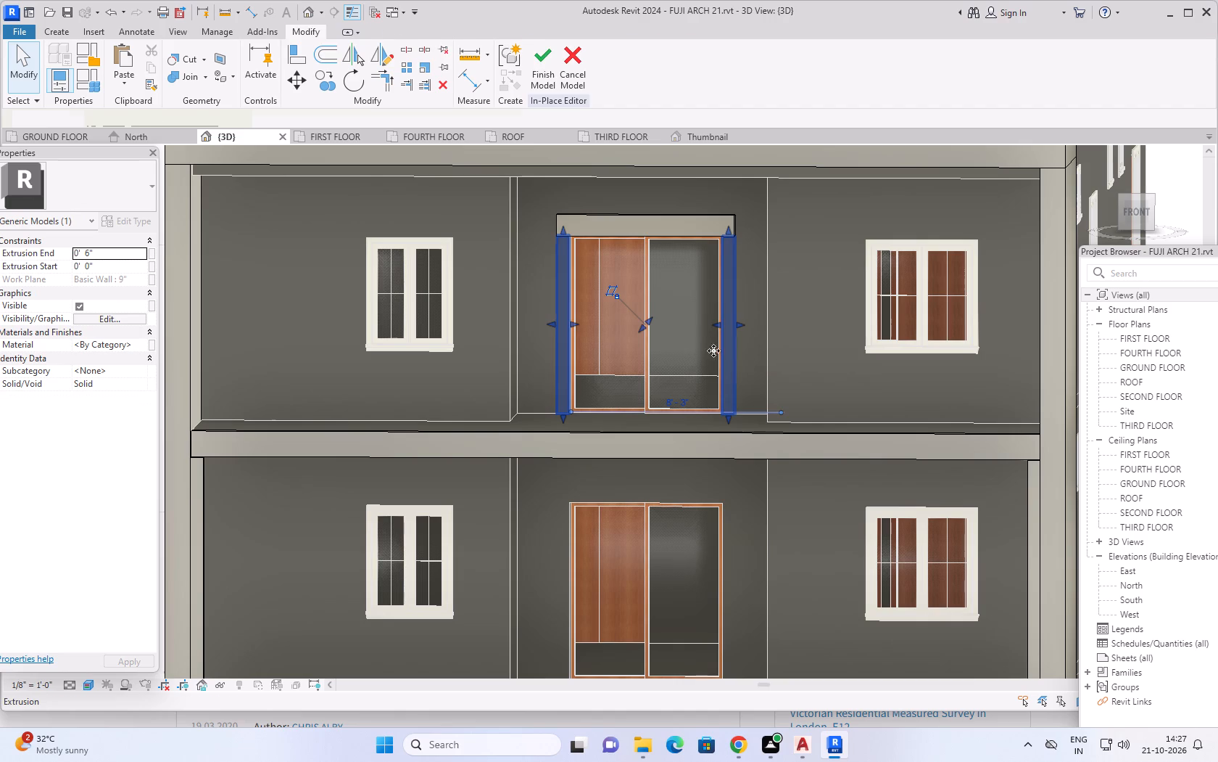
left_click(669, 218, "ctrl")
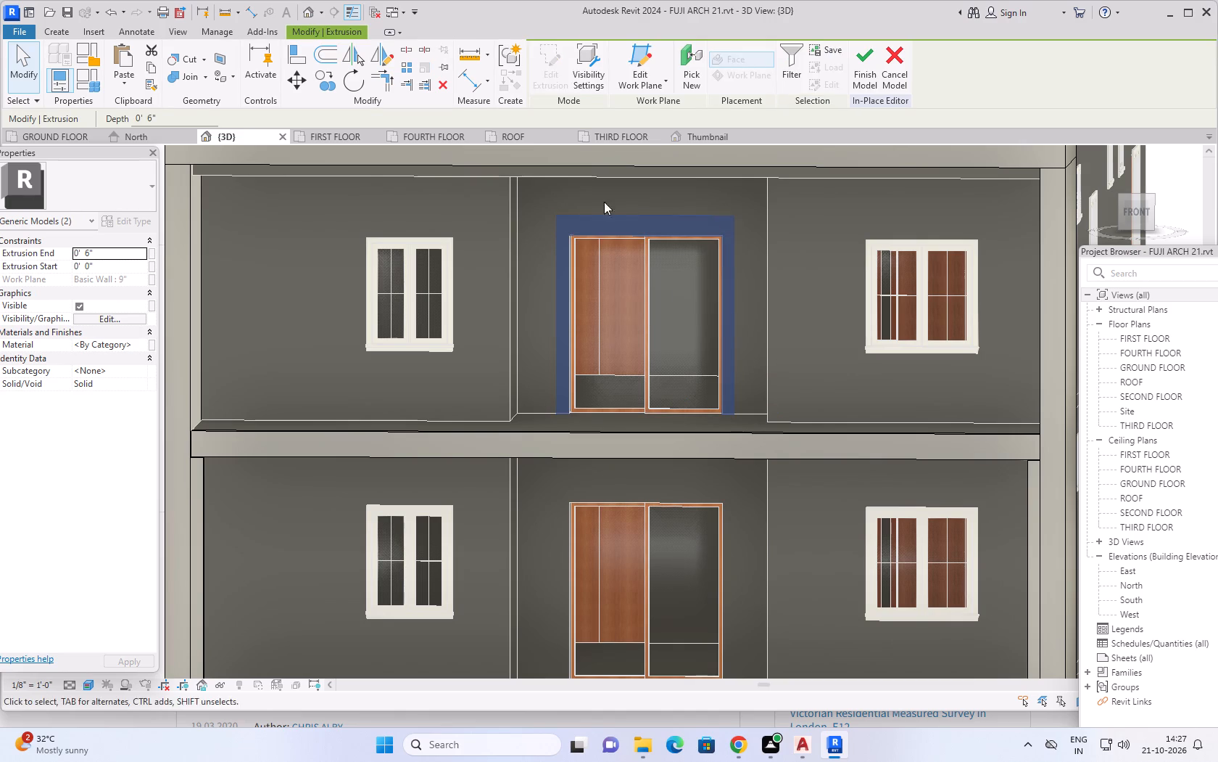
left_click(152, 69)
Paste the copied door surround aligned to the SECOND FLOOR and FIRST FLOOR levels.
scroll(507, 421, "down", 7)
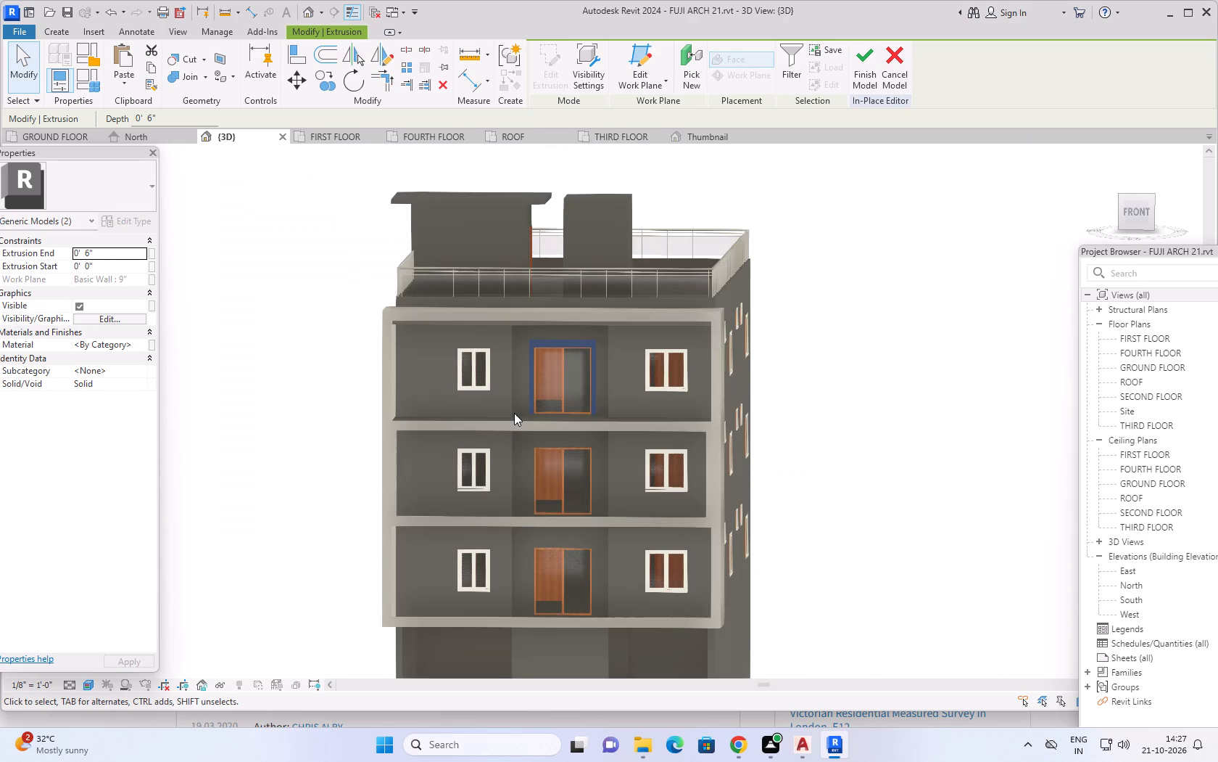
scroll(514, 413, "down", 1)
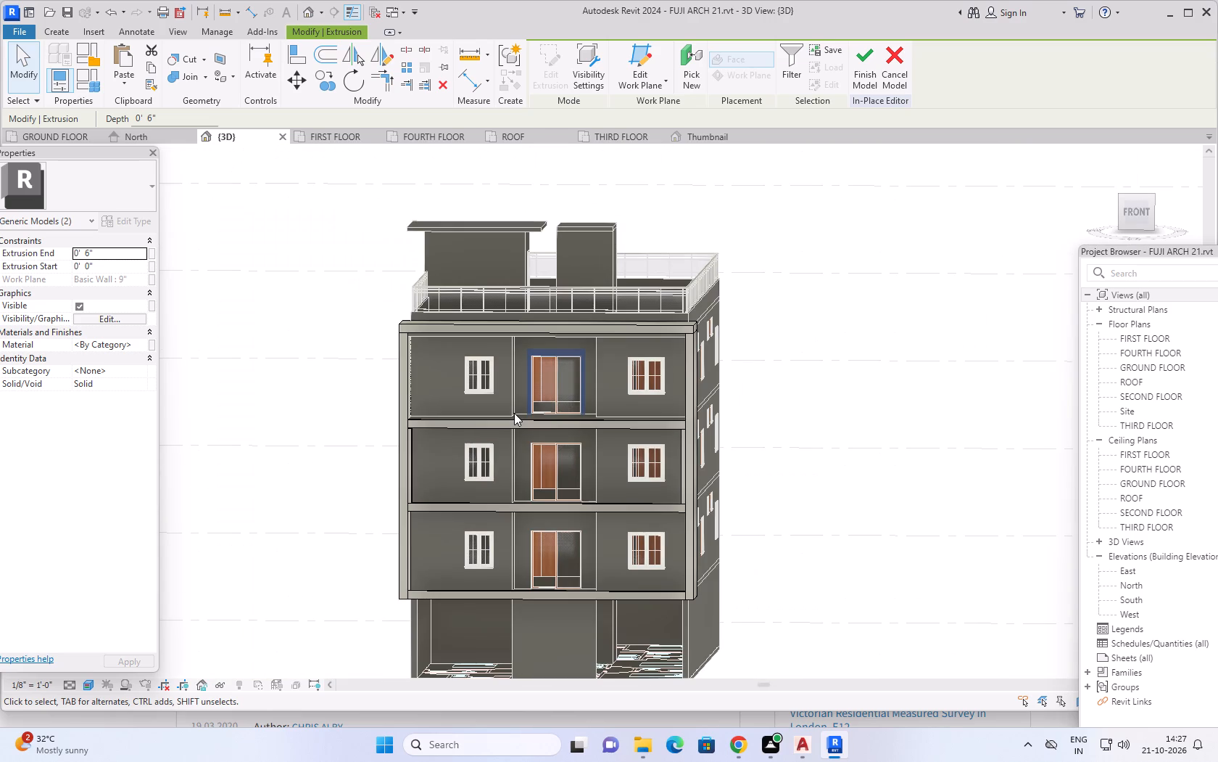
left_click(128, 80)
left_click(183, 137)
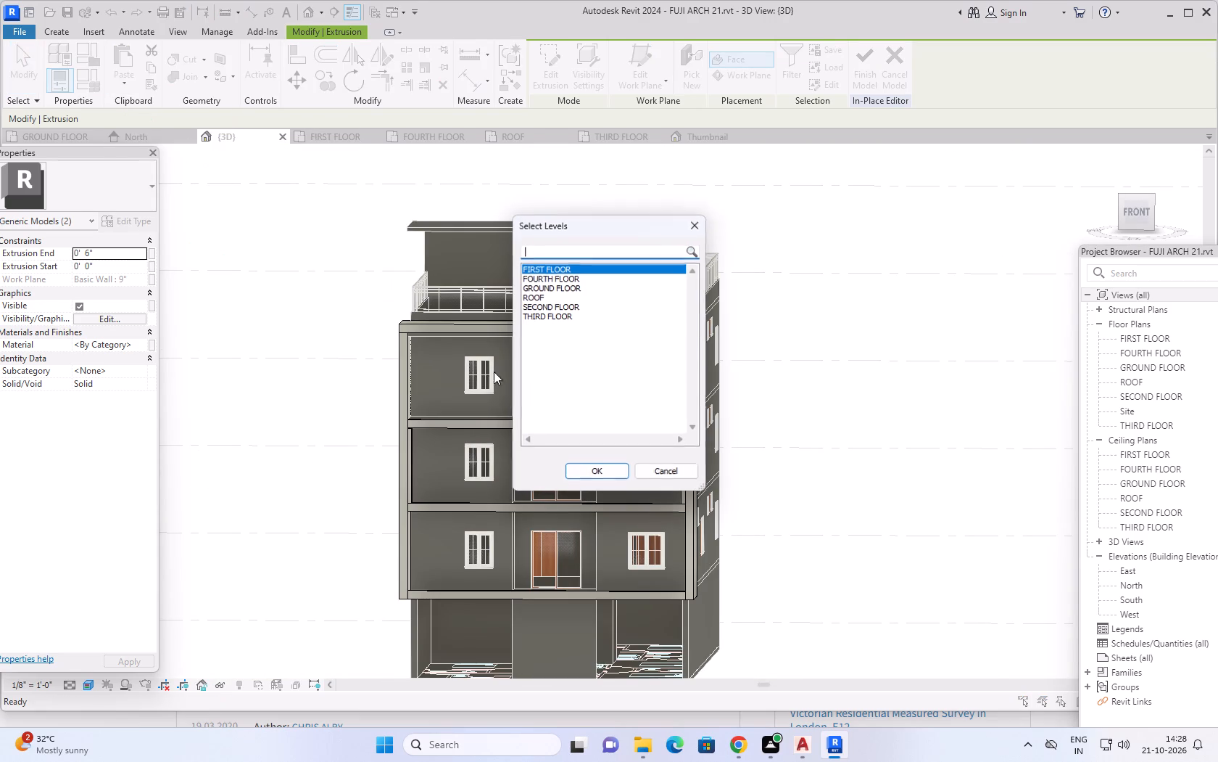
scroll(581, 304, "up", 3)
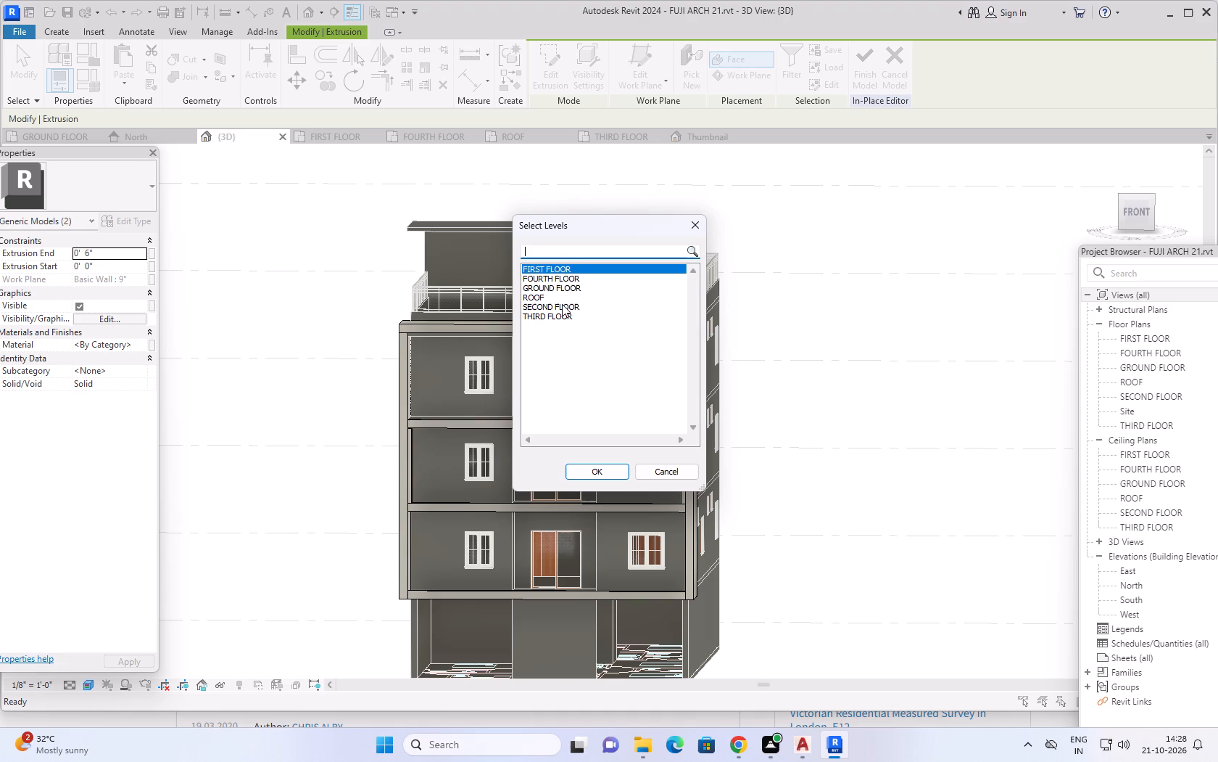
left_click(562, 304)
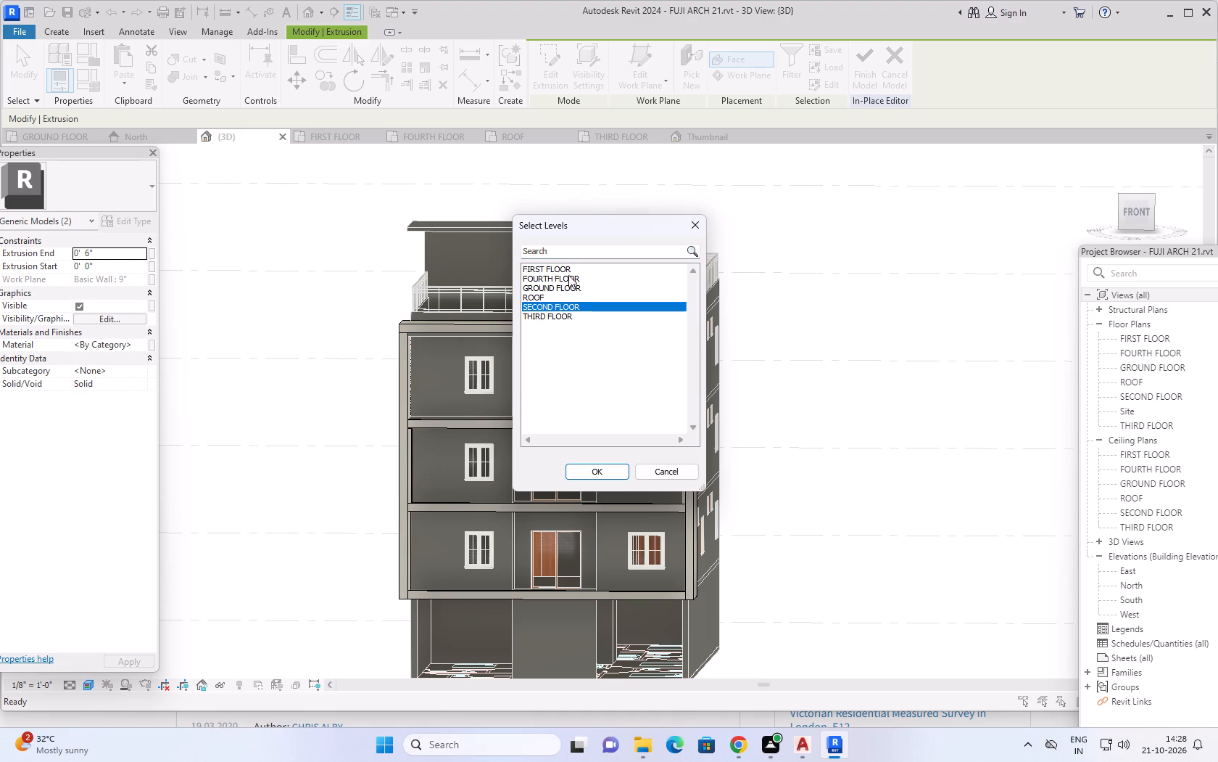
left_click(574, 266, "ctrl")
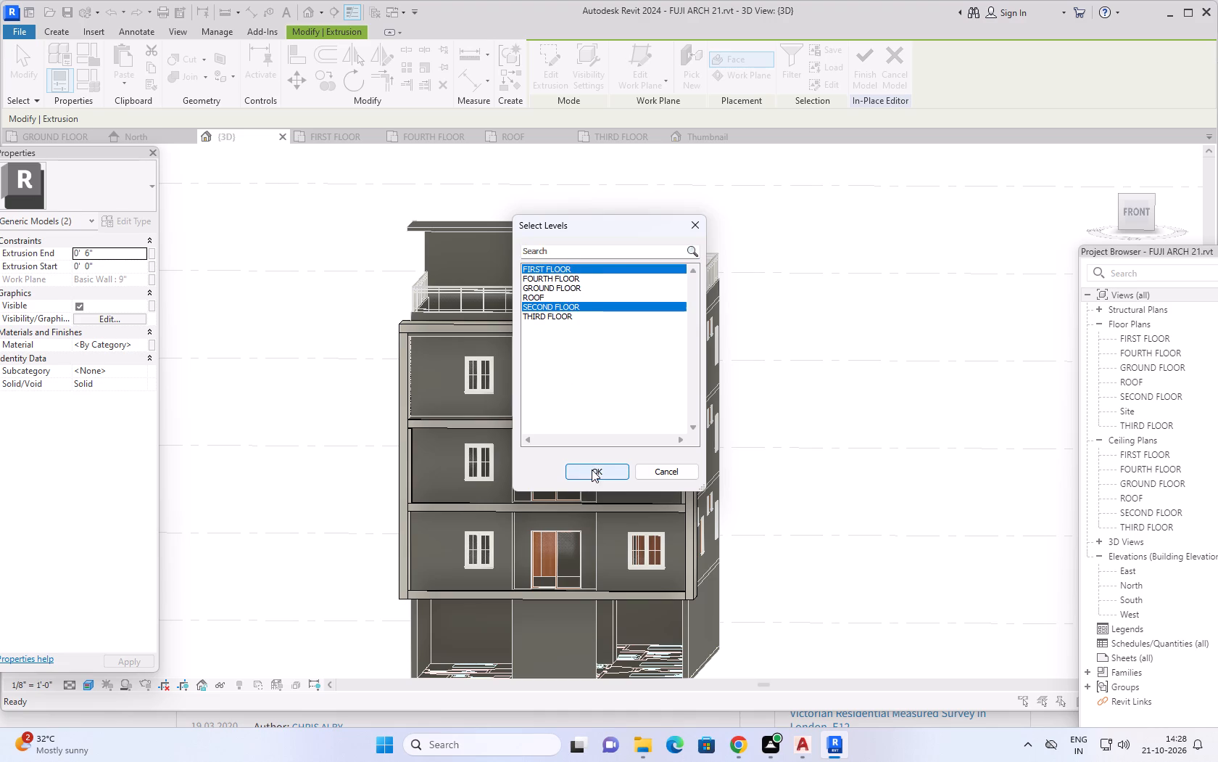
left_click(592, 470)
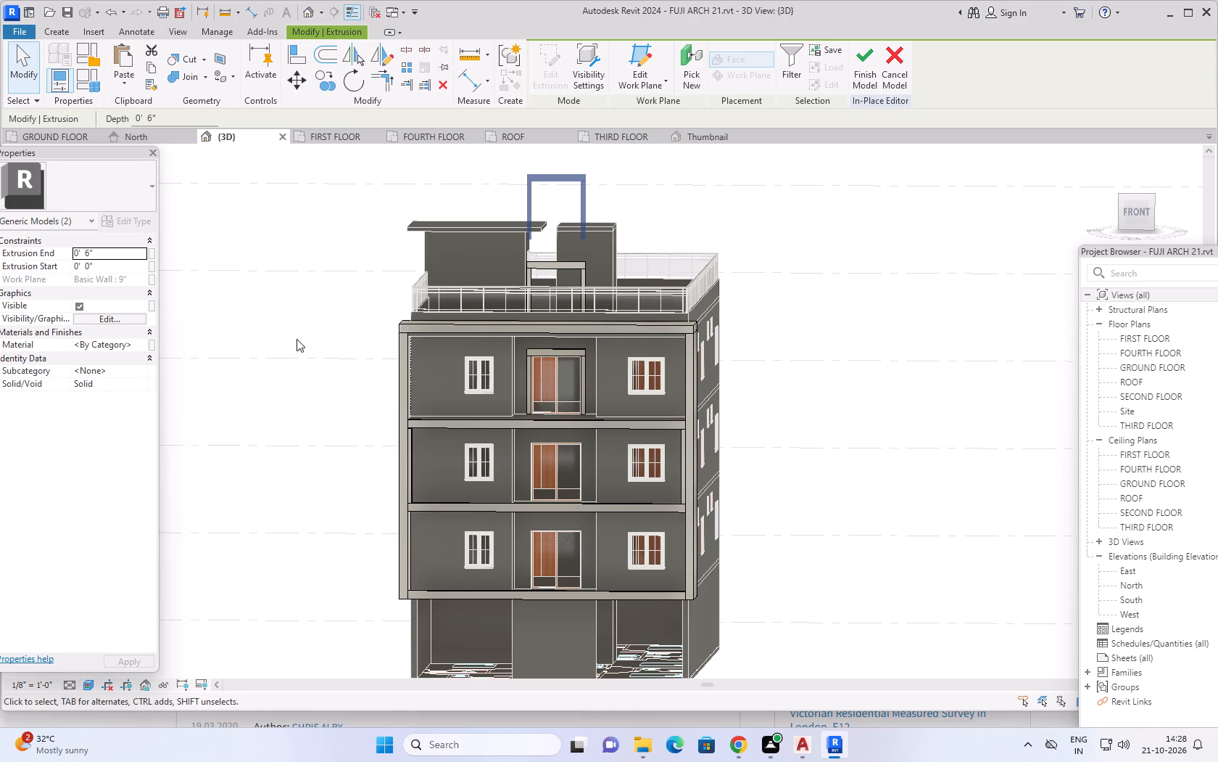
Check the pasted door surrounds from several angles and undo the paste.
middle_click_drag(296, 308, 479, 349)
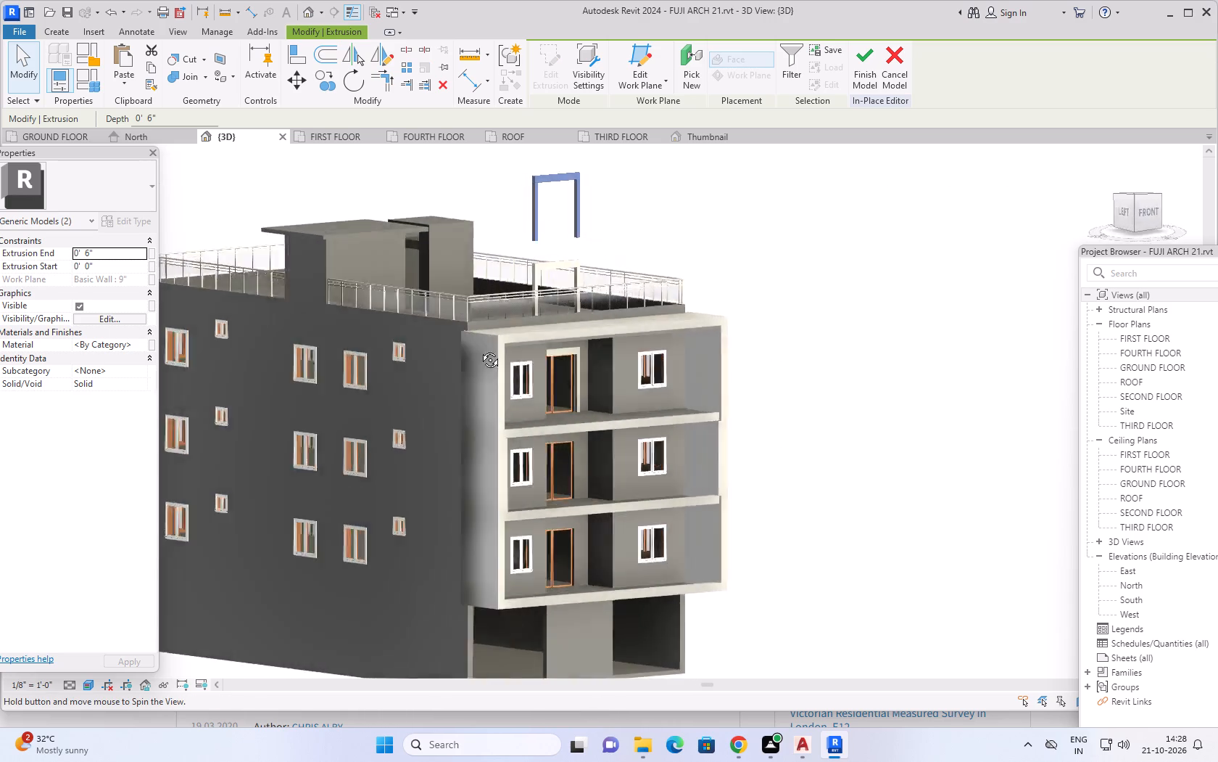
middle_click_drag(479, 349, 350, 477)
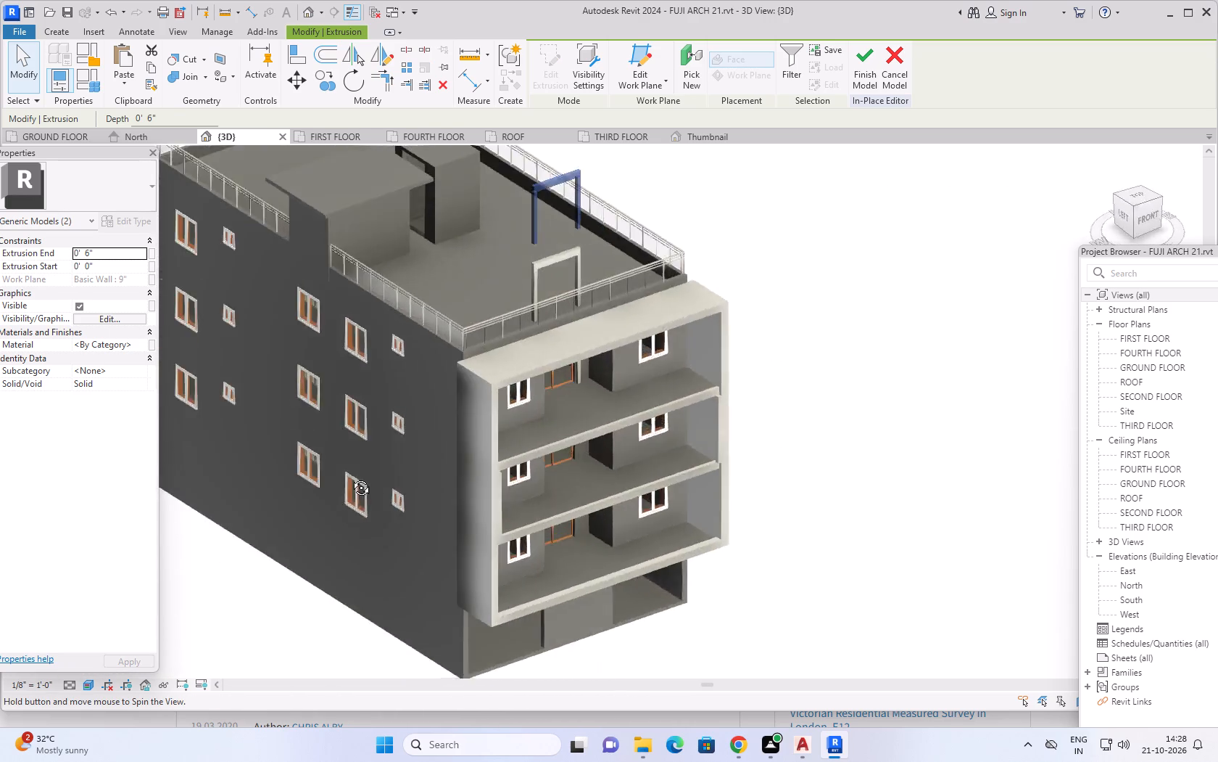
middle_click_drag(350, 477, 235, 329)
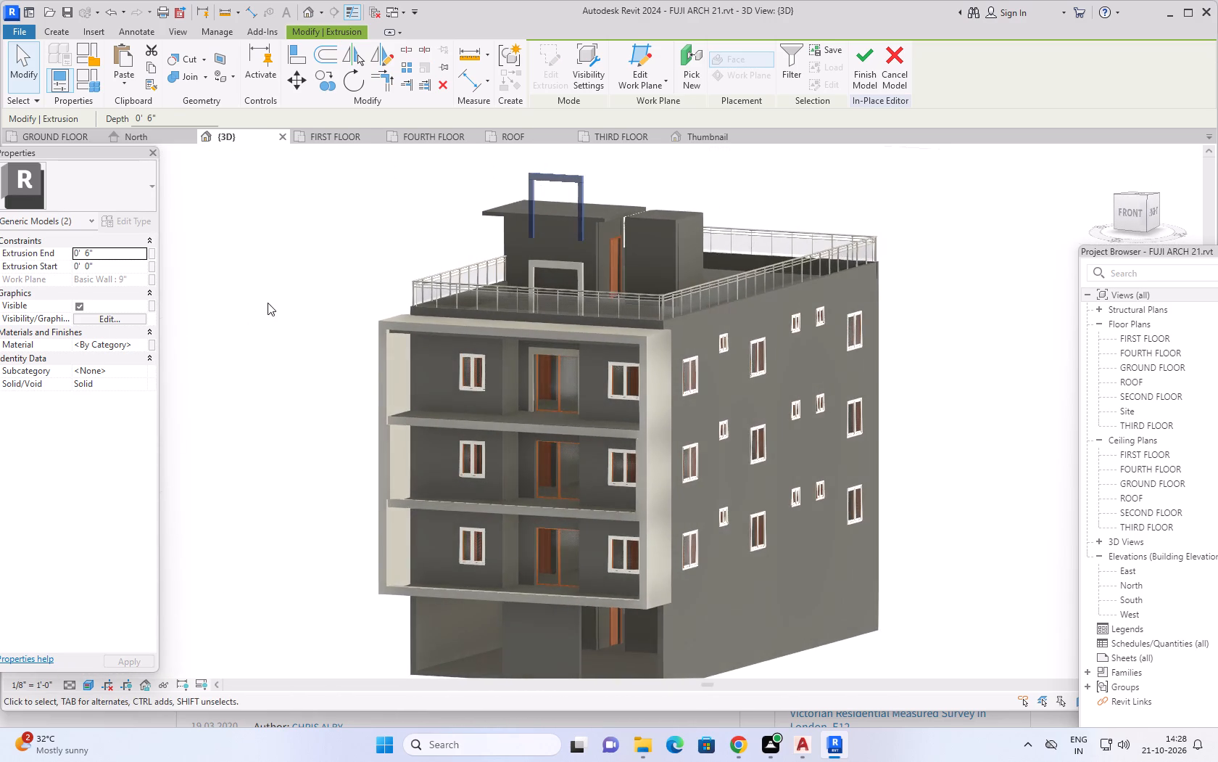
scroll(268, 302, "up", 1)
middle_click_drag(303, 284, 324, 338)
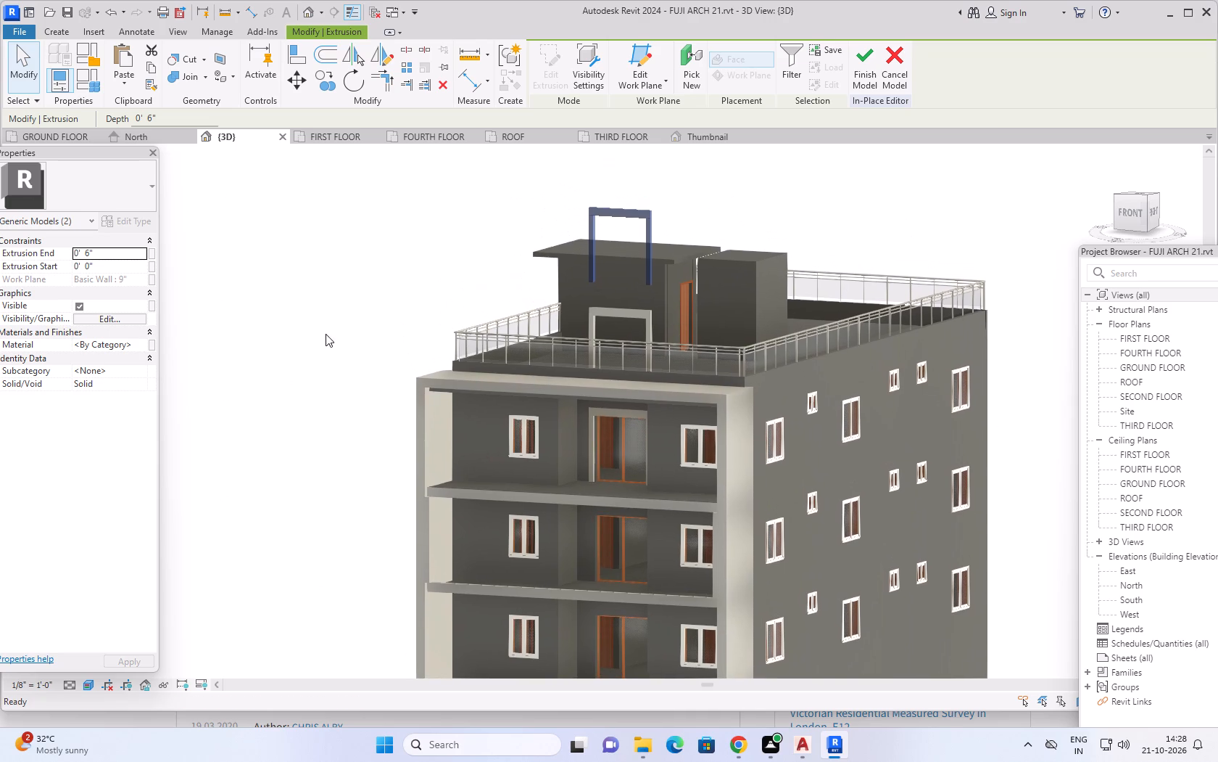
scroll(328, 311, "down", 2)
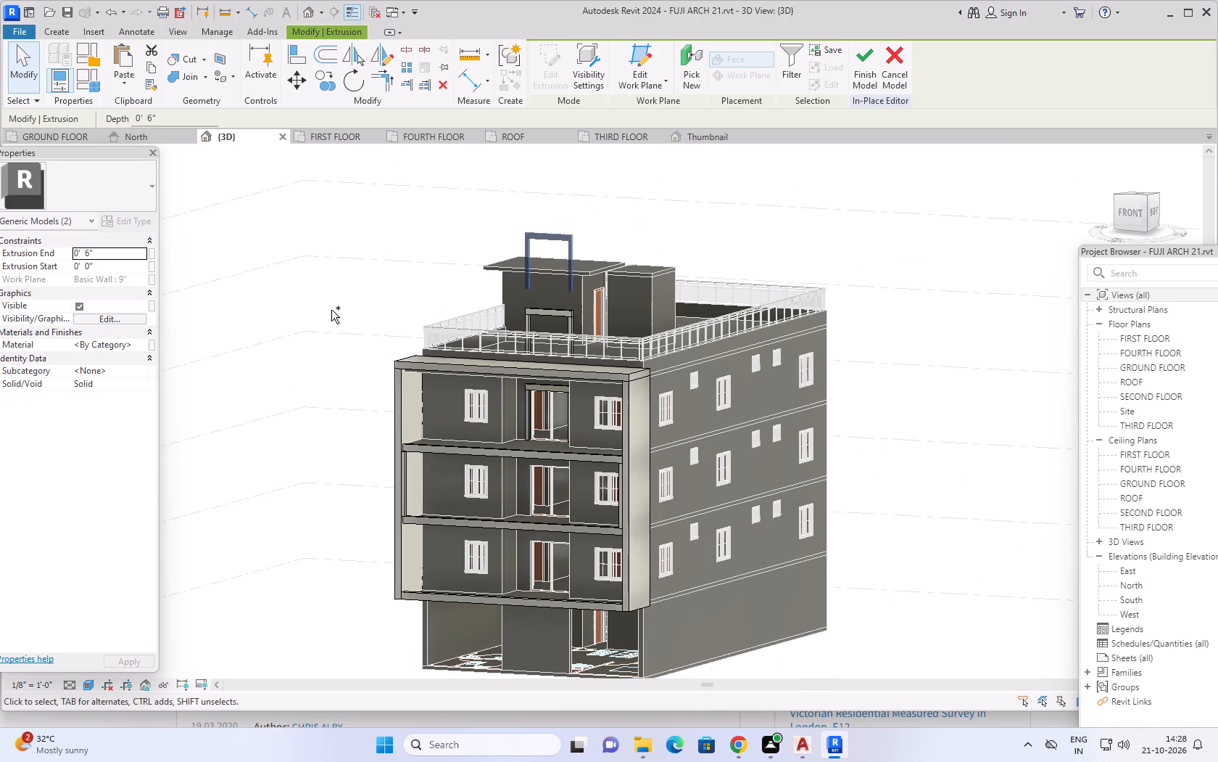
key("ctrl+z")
Copy the side and lintel extrusions around the top-storey sliding door to the clipboard again.
middle_click_drag(297, 249, 342, 306)
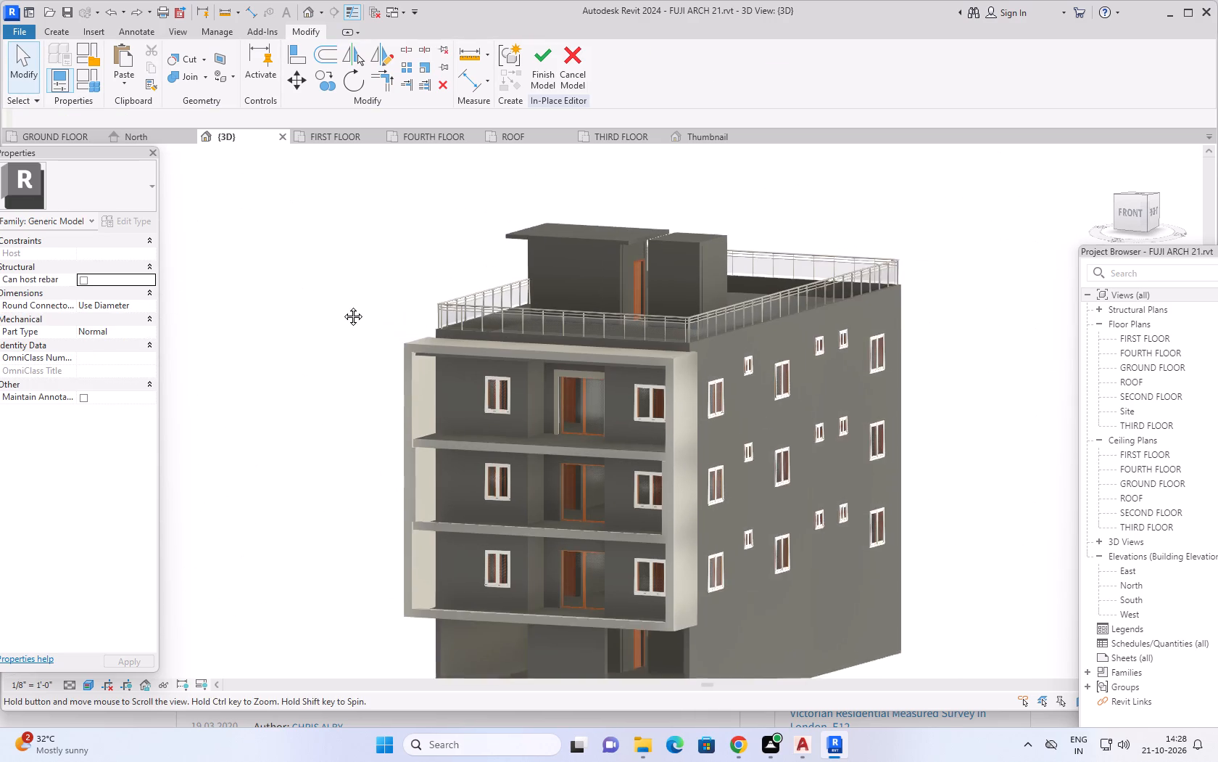
middle_click_drag(342, 306, 355, 330)
middle_click_drag(342, 303, 368, 345)
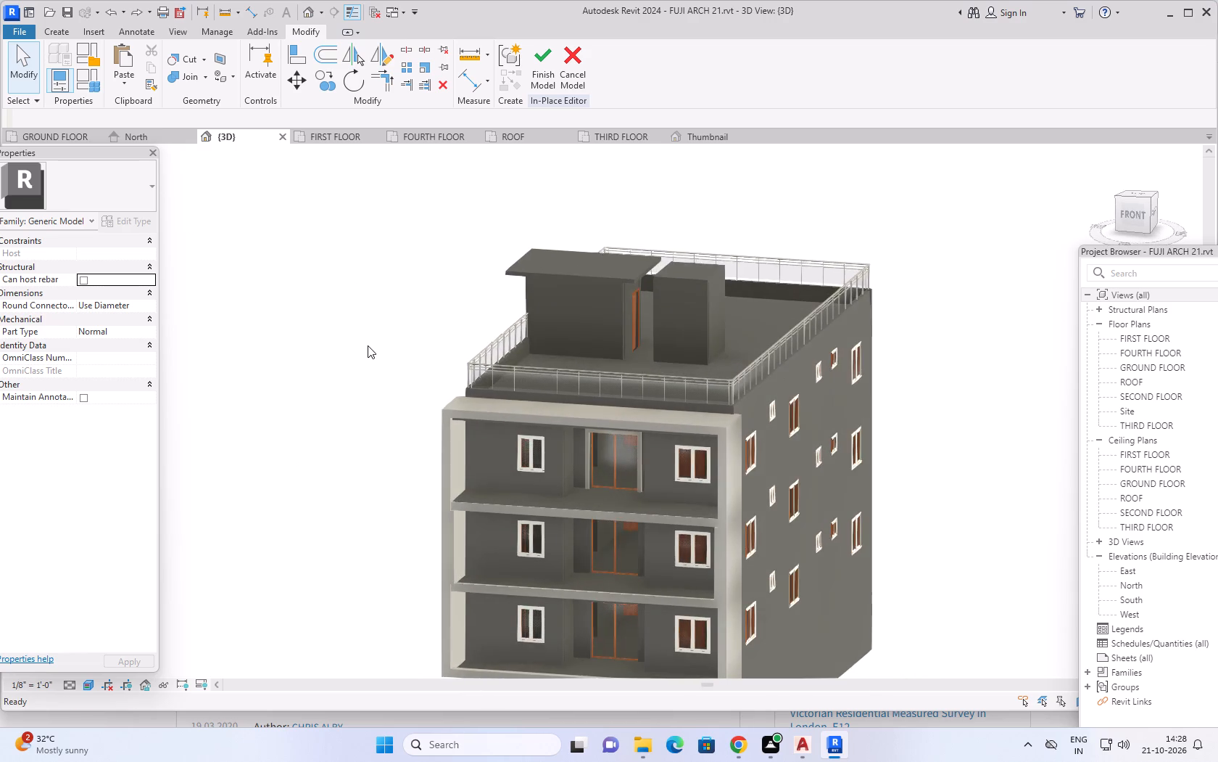
scroll(367, 346, "up", 1)
middle_click_drag(366, 302, 410, 367)
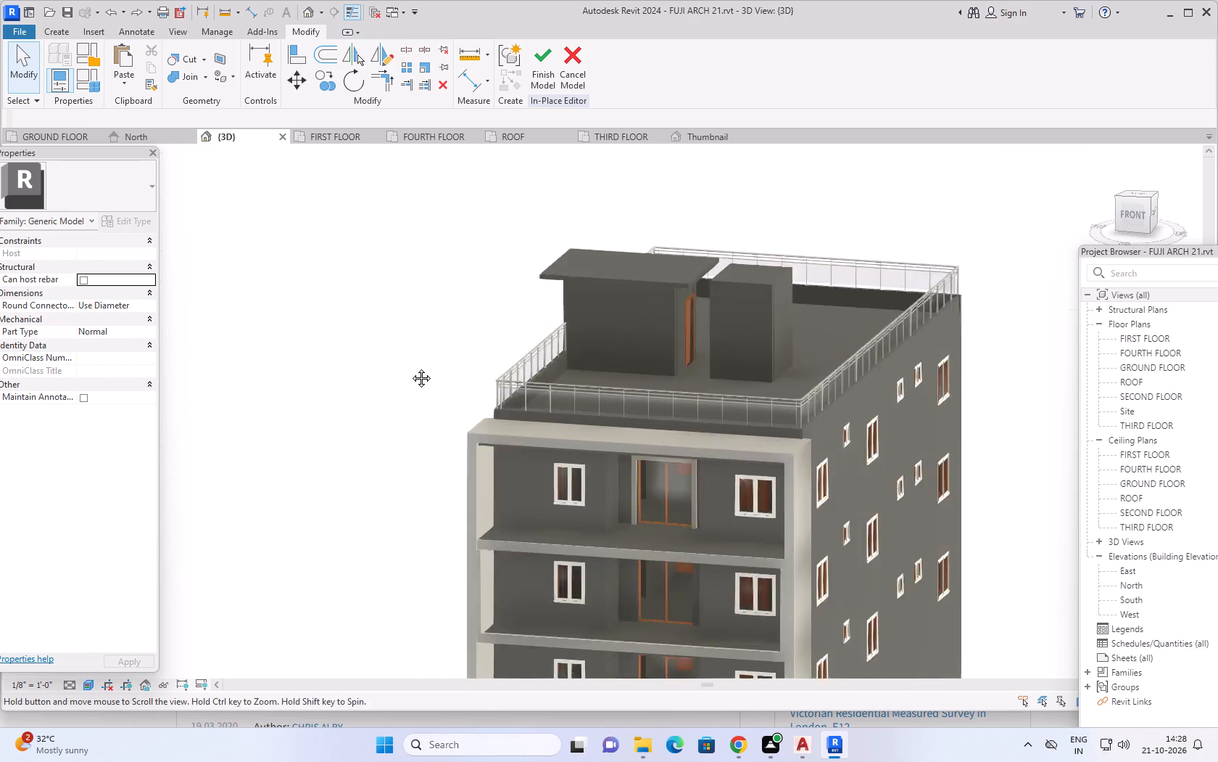
middle_click_drag(410, 367, 430, 400)
middle_click_drag(425, 398, 389, 318, "shift")
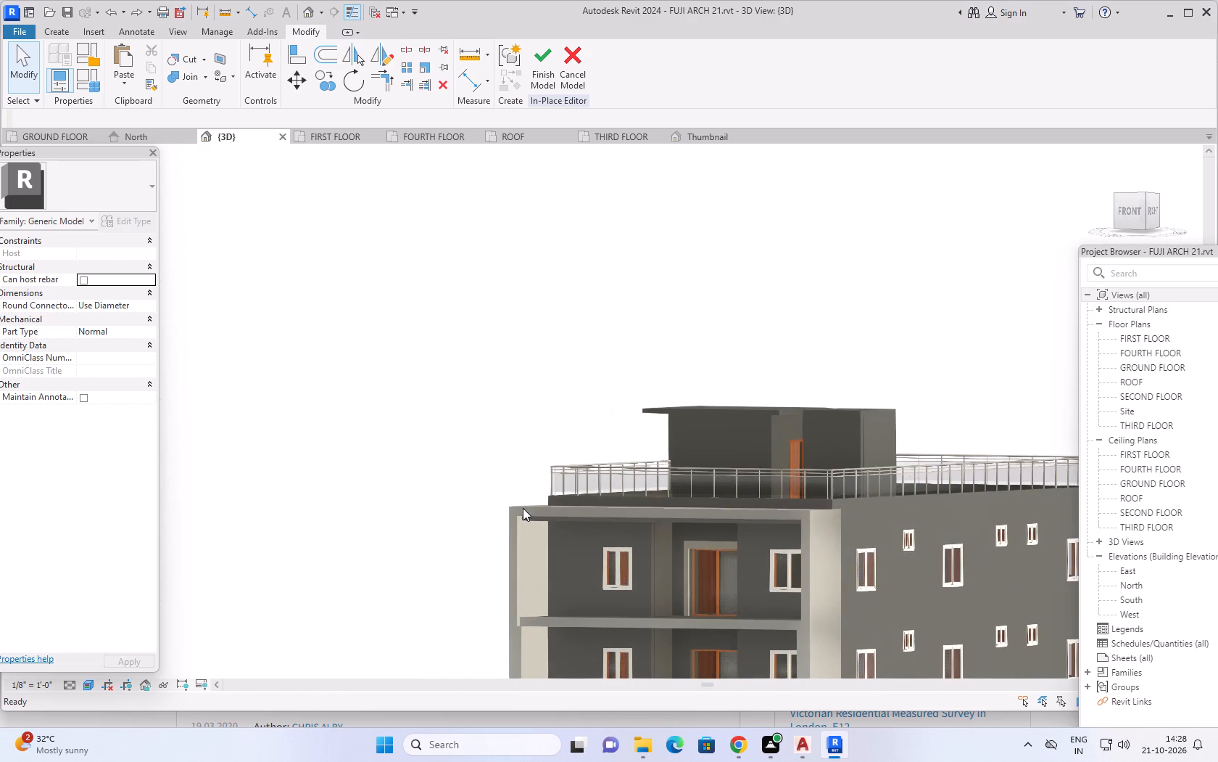
scroll(698, 582, "up", 2)
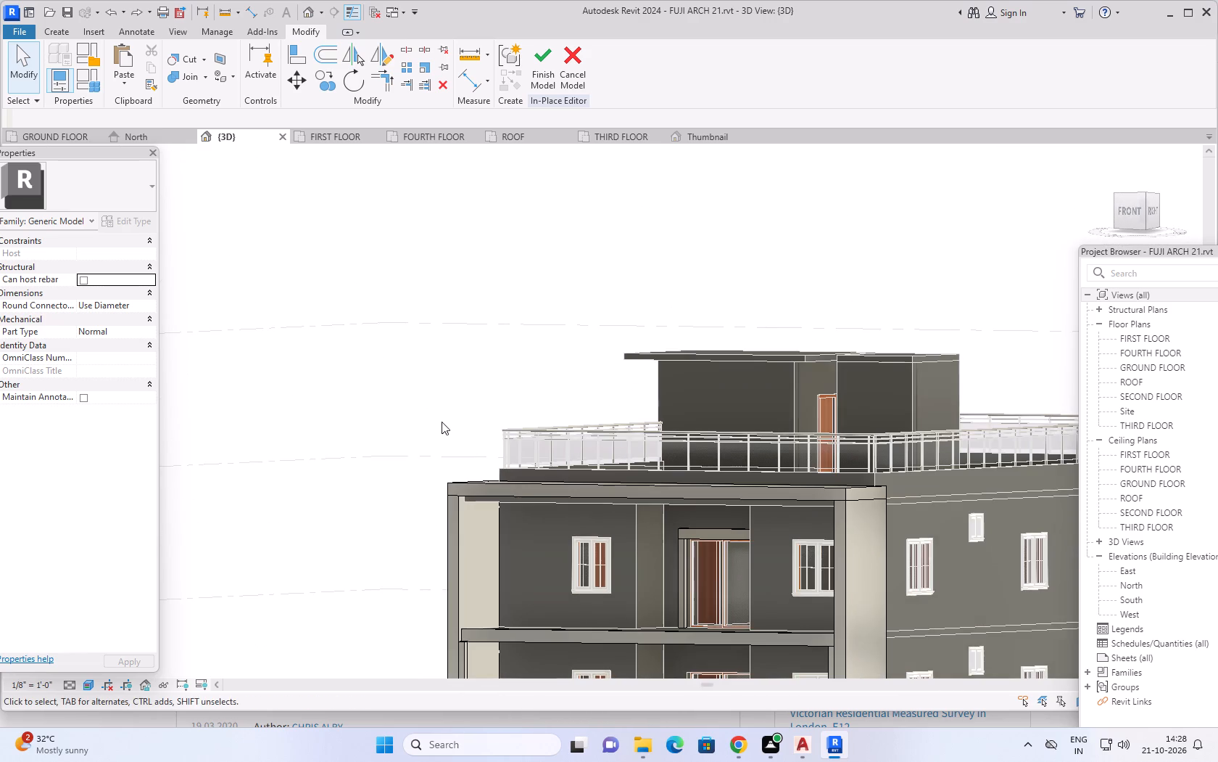
middle_click_drag(437, 416, 522, 393)
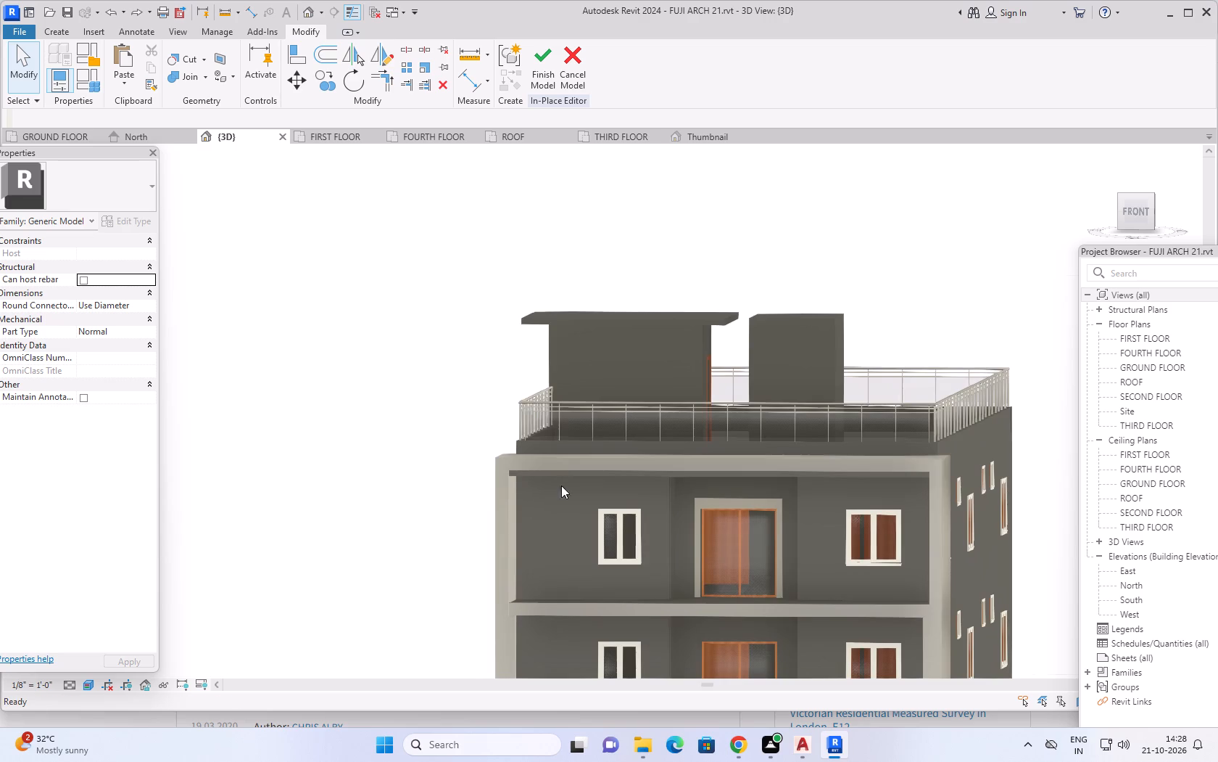
scroll(685, 579, "up", 3)
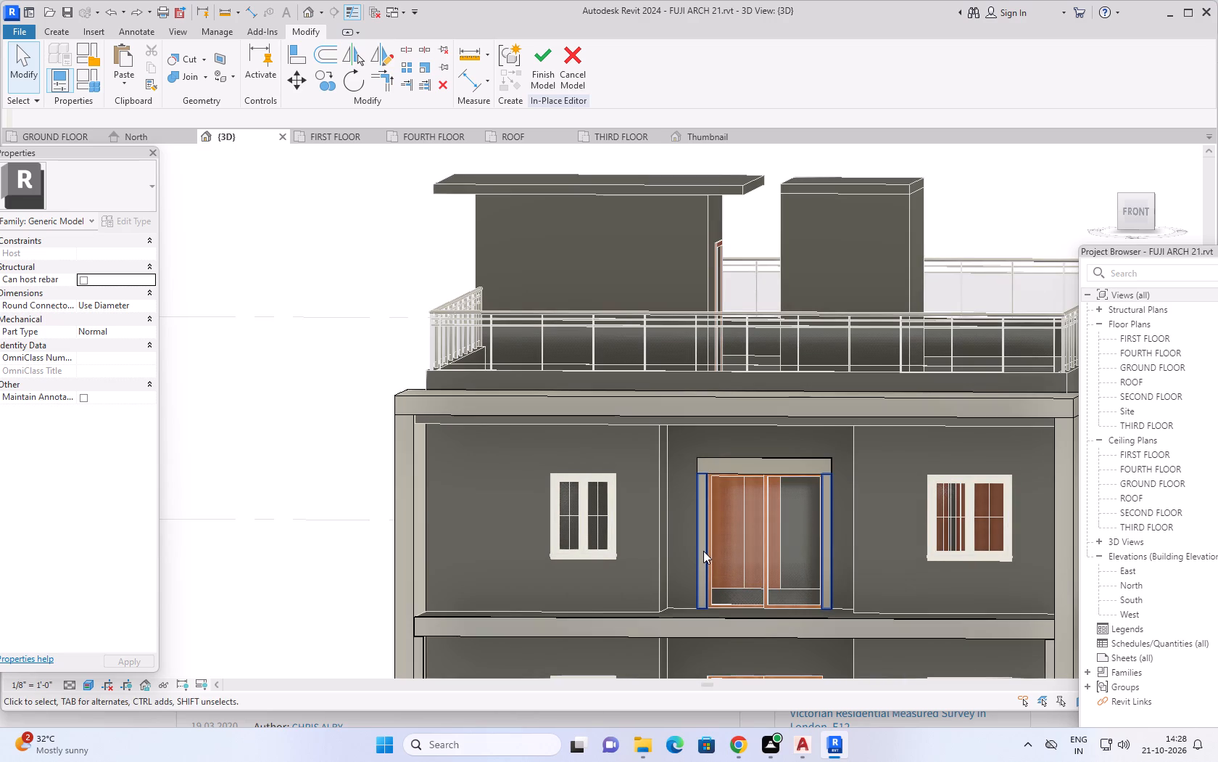
left_click(703, 550)
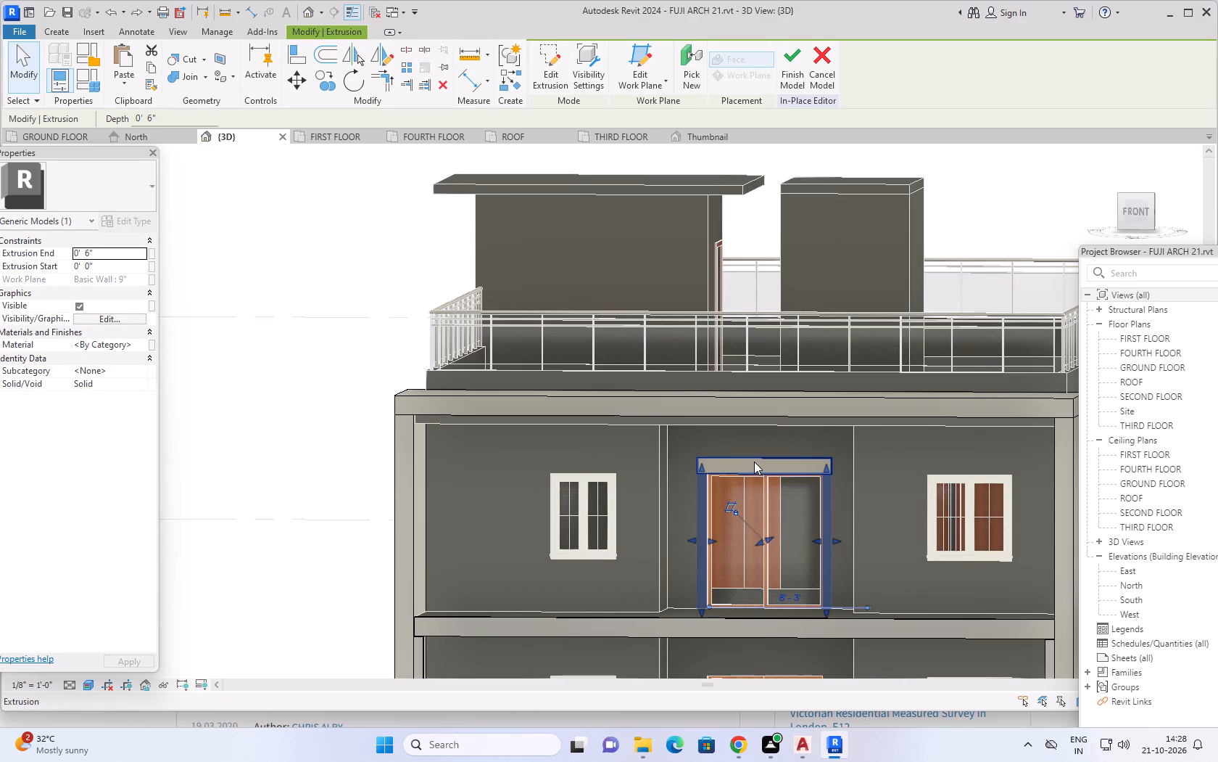
left_click(754, 462, "ctrl")
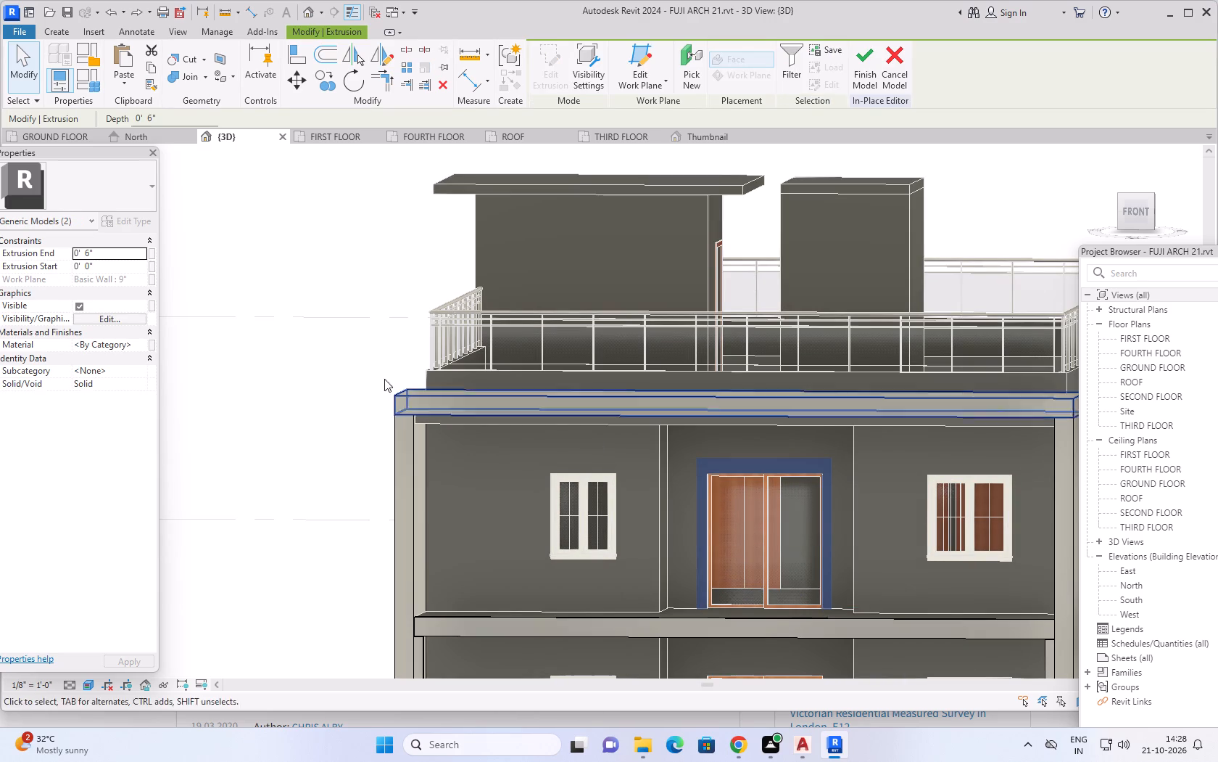
scroll(220, 287, "down", 2)
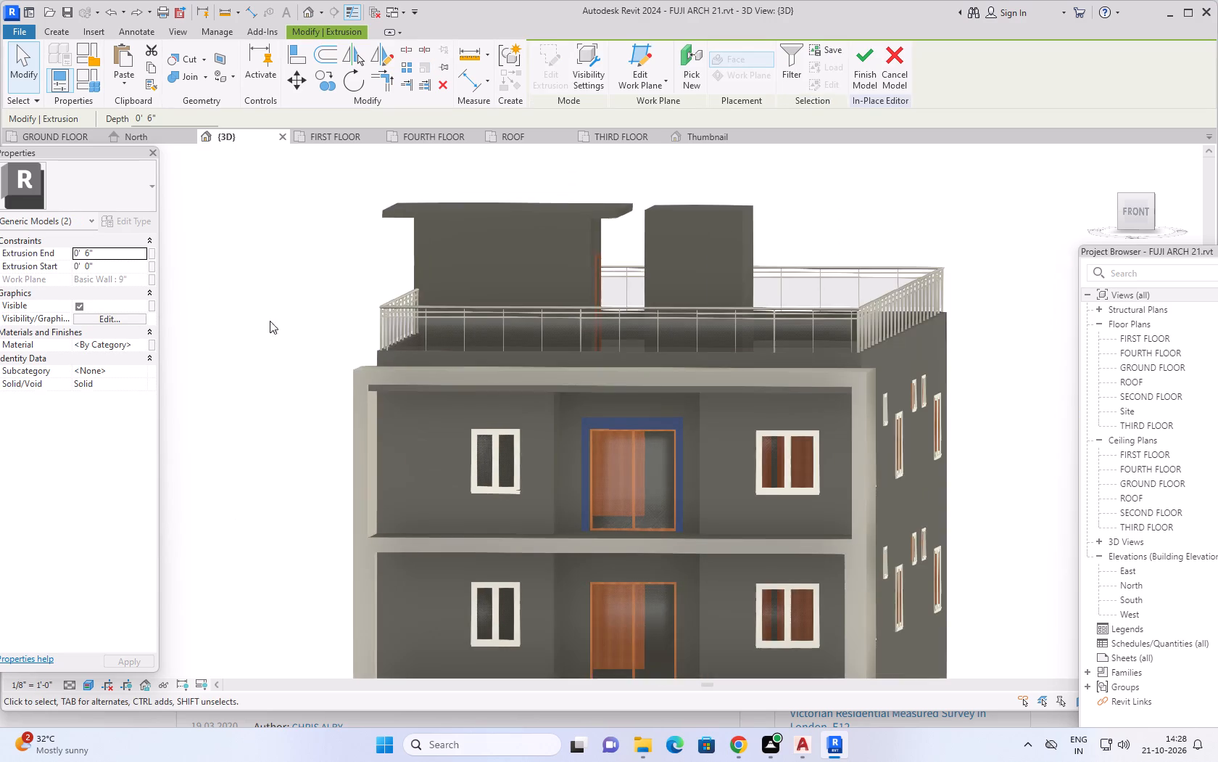
scroll(281, 324, "down", 3)
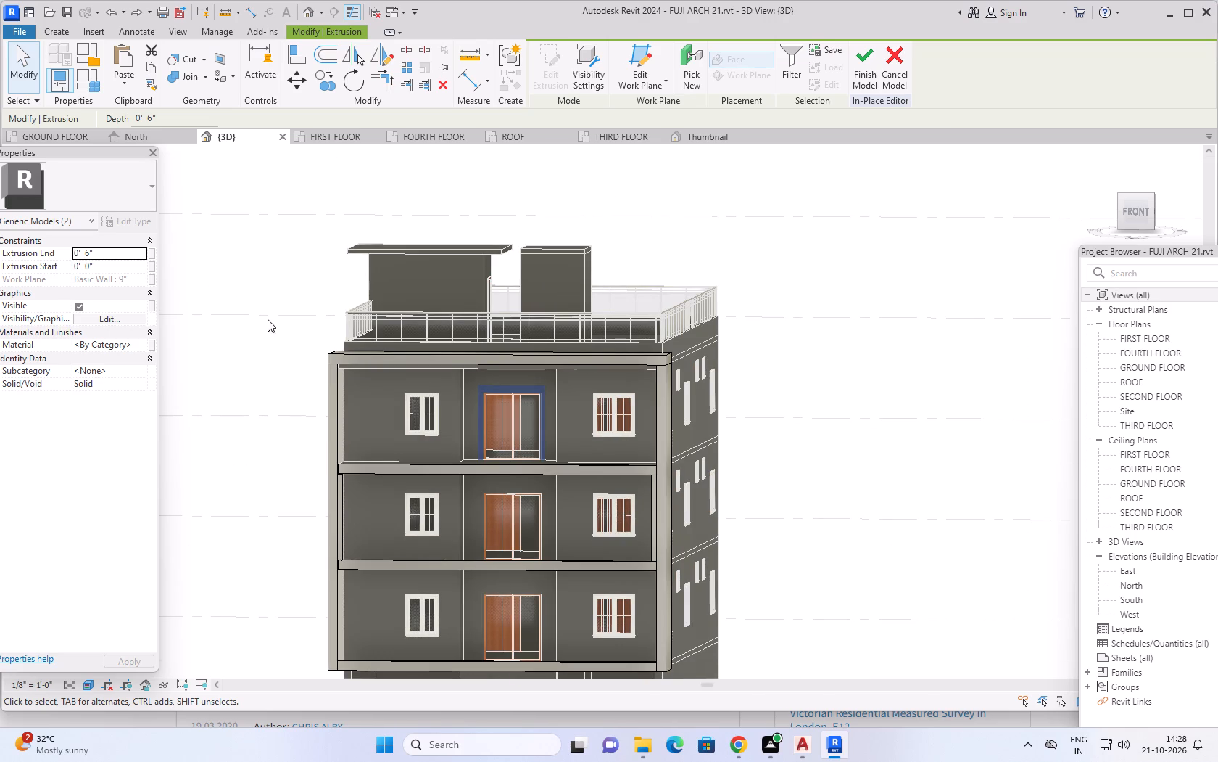
left_click(152, 66)
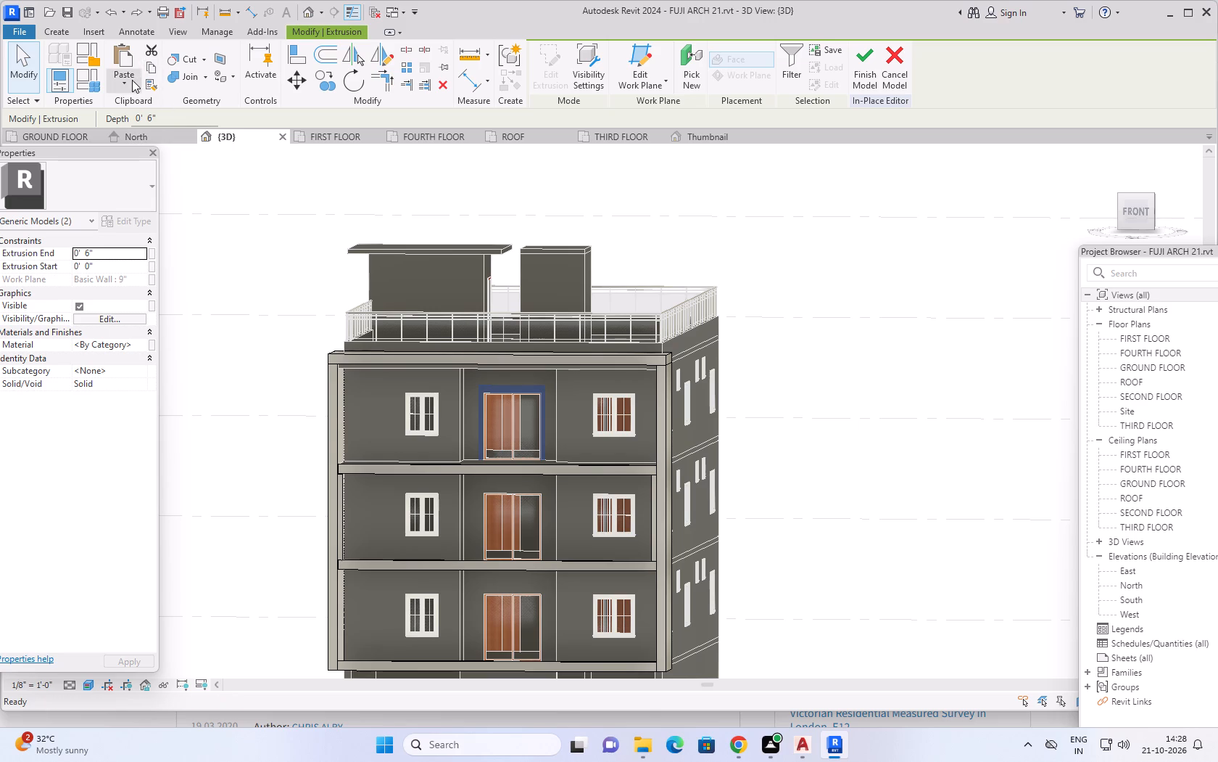
Paste the copied door surround aligned to the FIRST FLOOR and SECOND FLOOR levels.
left_click(125, 84)
left_click(167, 134)
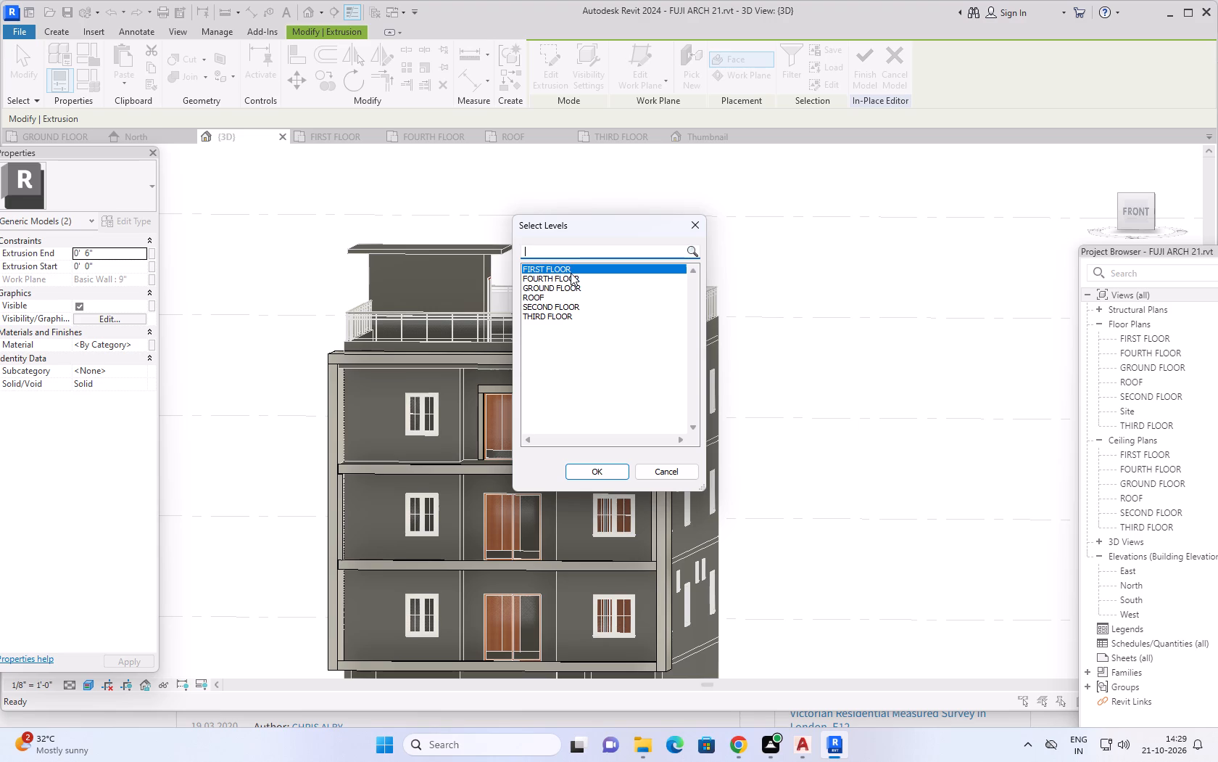
scroll(571, 273, "down", 1)
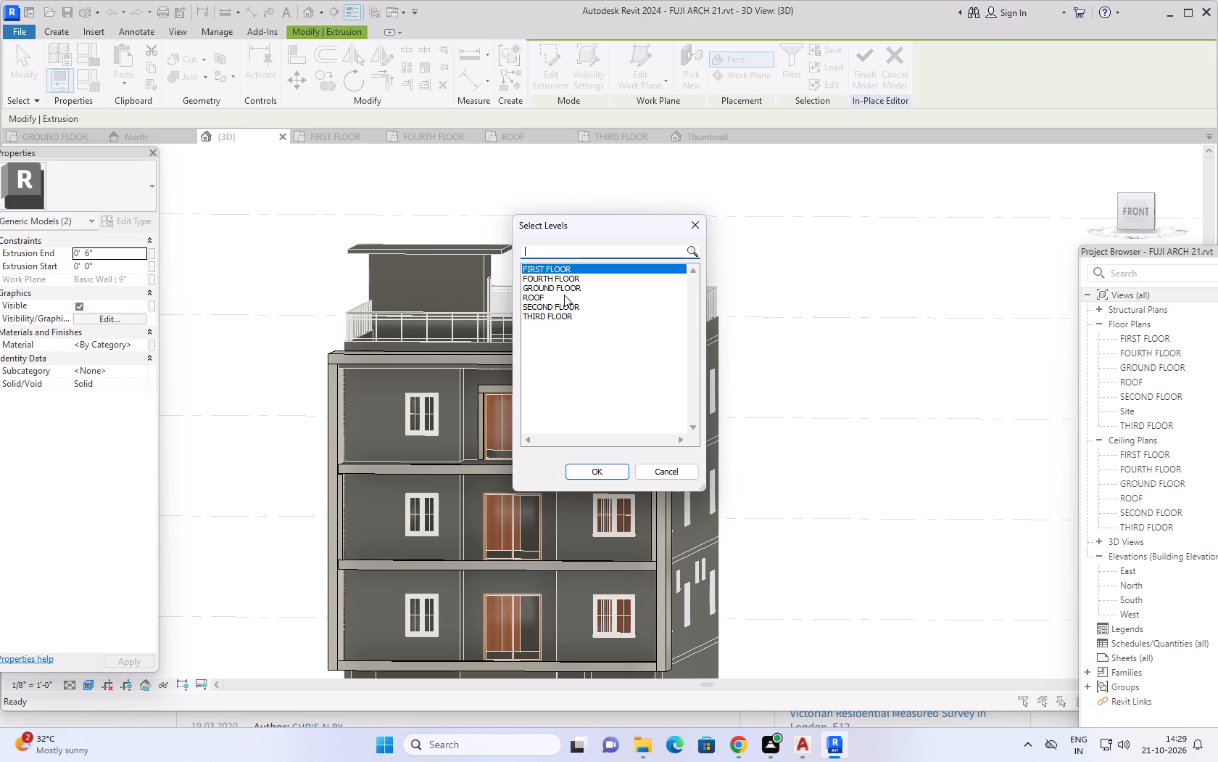
left_click(562, 306, "ctrl")
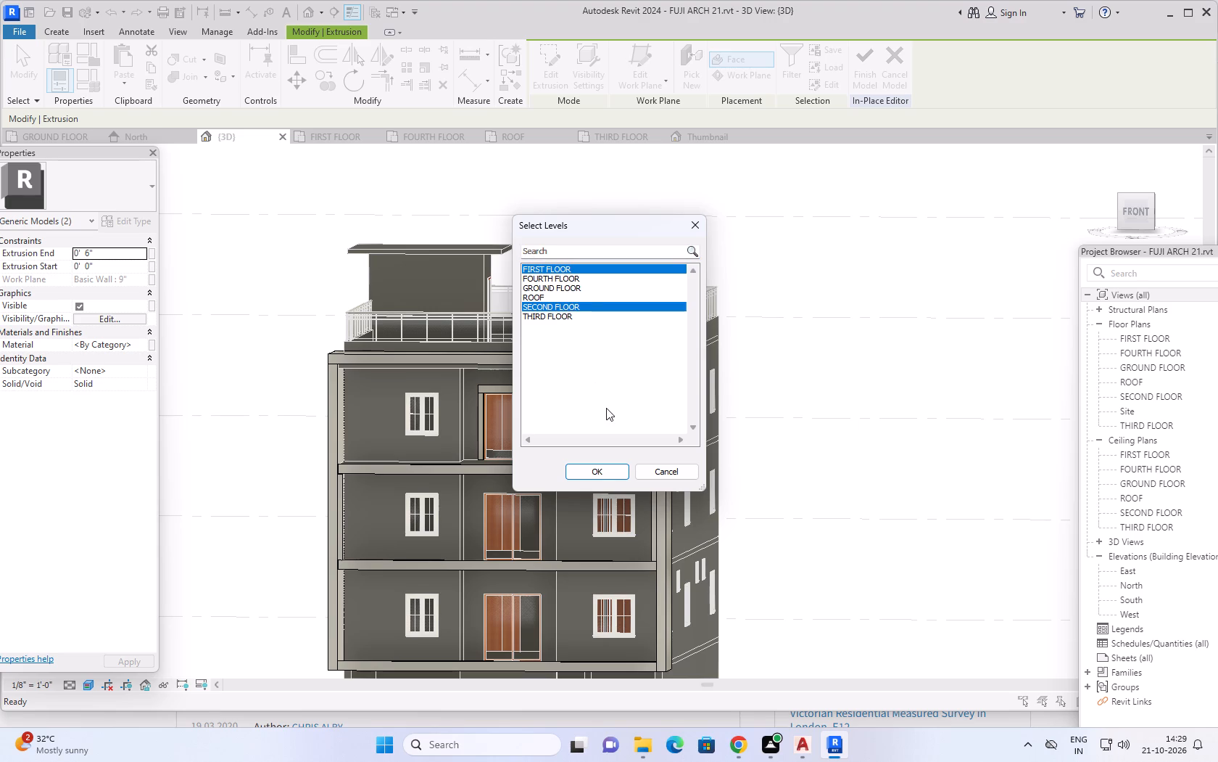
left_click(594, 471)
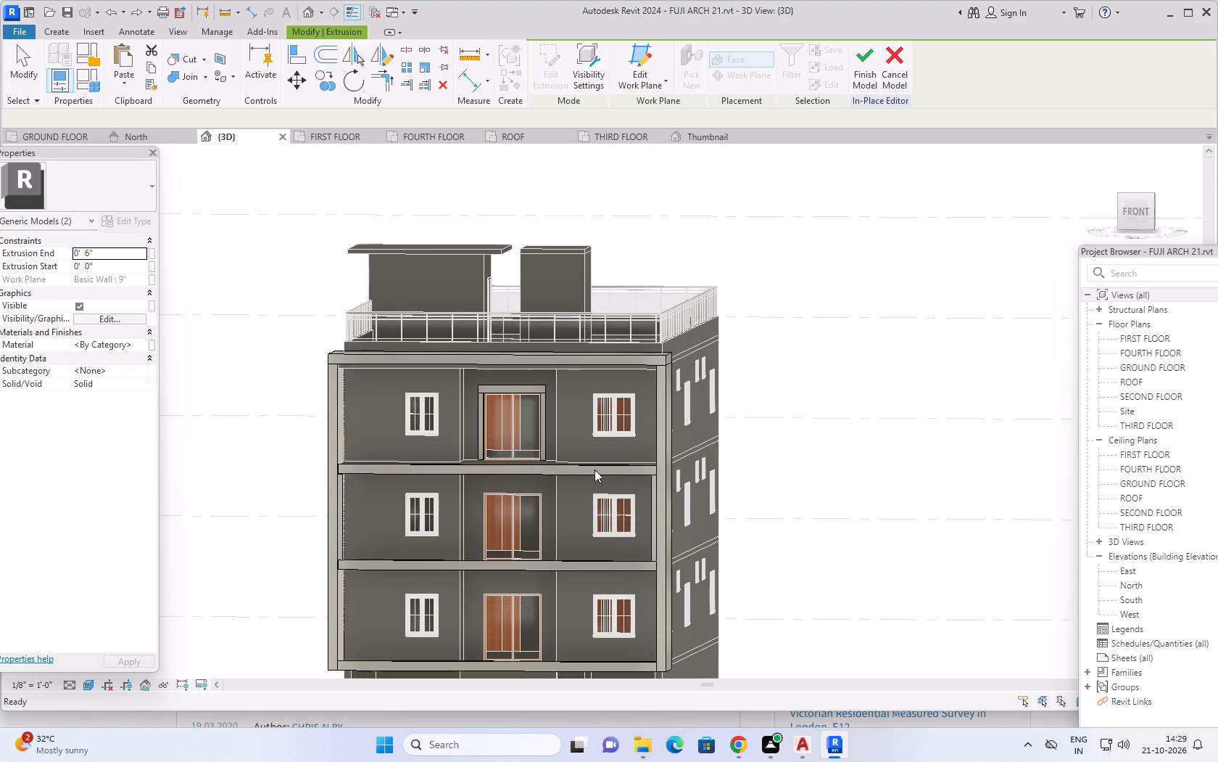
Examine the pasted door surrounds from the front, back and sides, comparing their positions with the balcony doors.
scroll(629, 425, "down", 3)
scroll(721, 411, "down", 1)
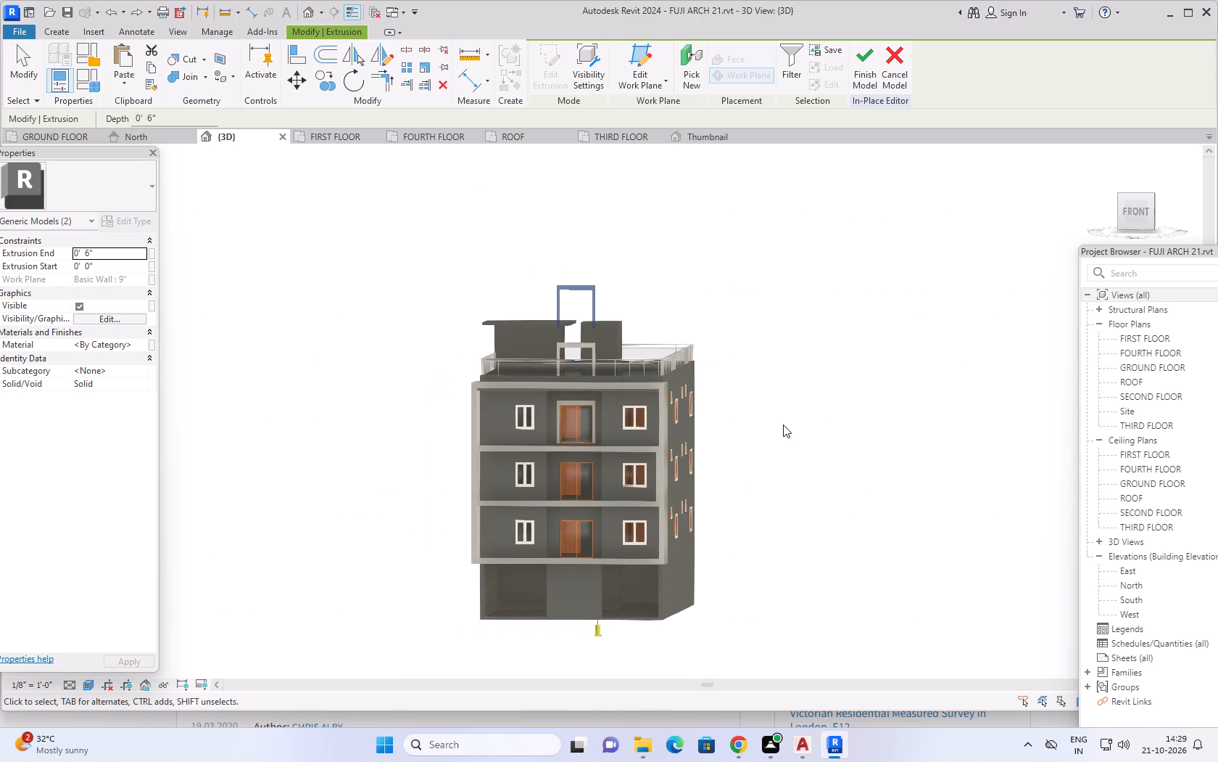
middle_click_drag(783, 425, 784, 413)
middle_click_drag(846, 429, 830, 441)
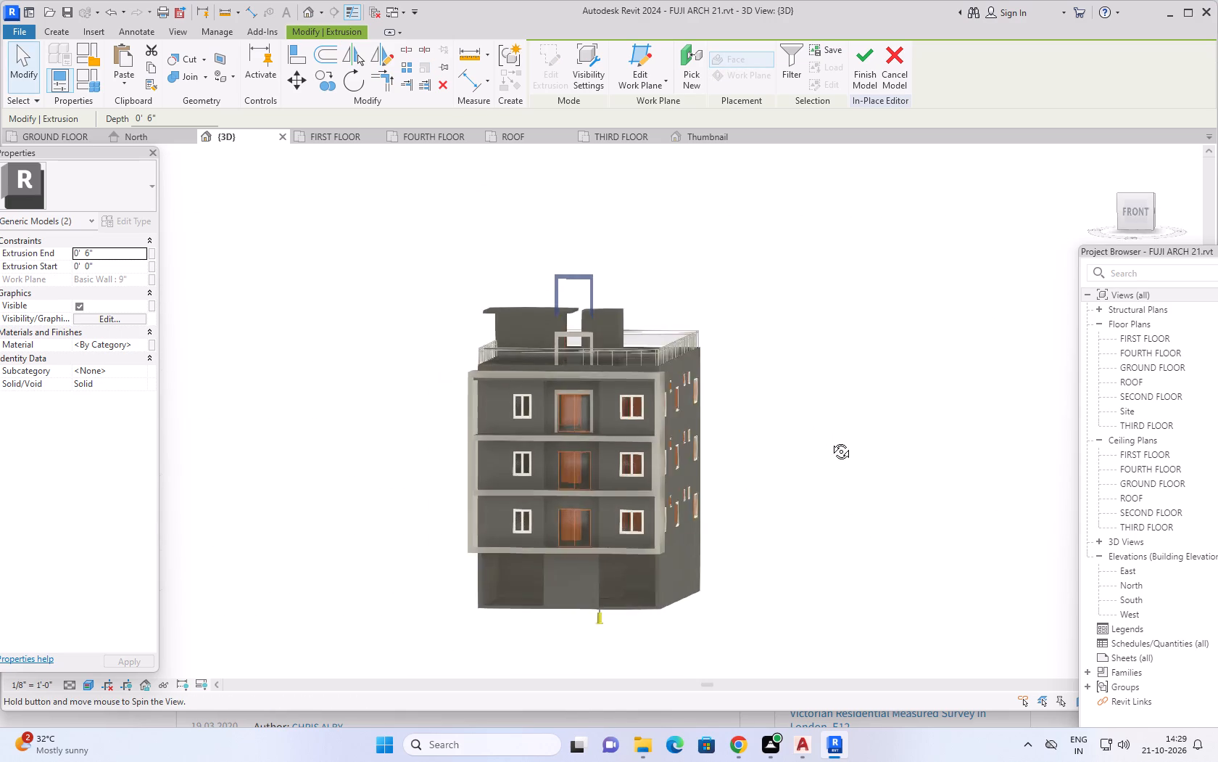
middle_click_drag(830, 441, 408, 507)
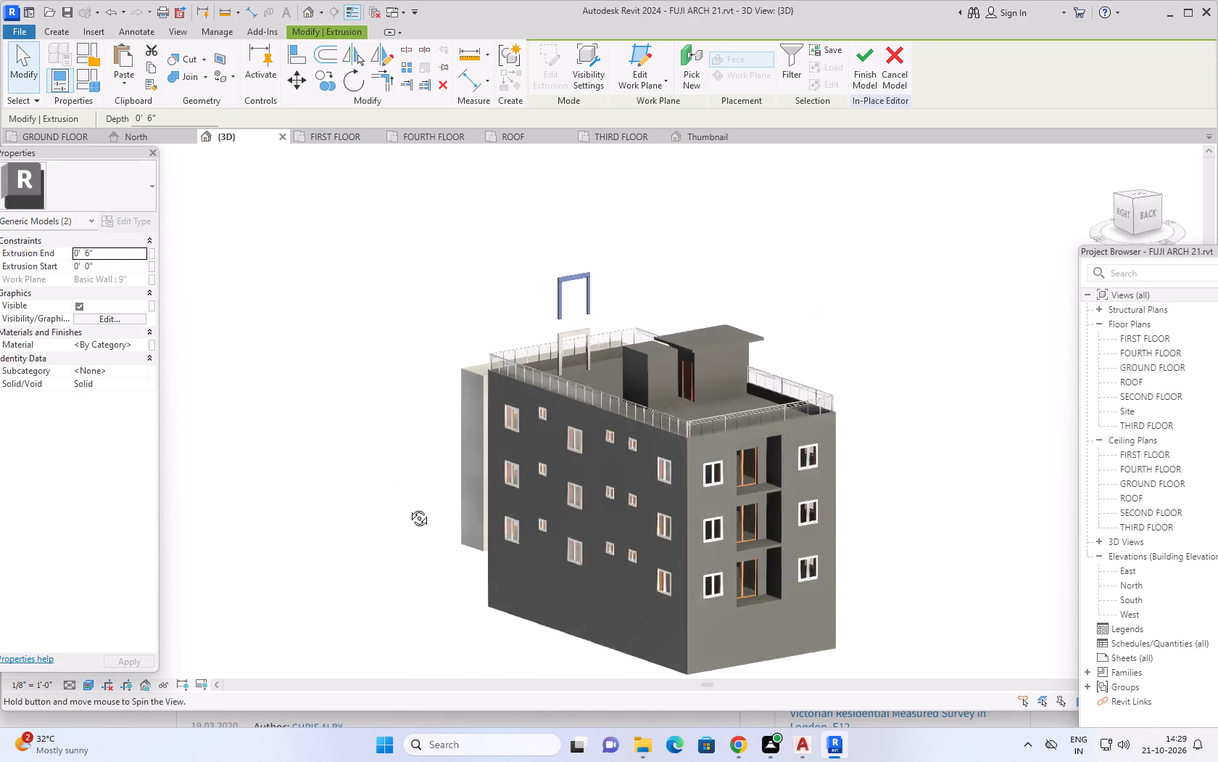
middle_click_drag(408, 507, 472, 544)
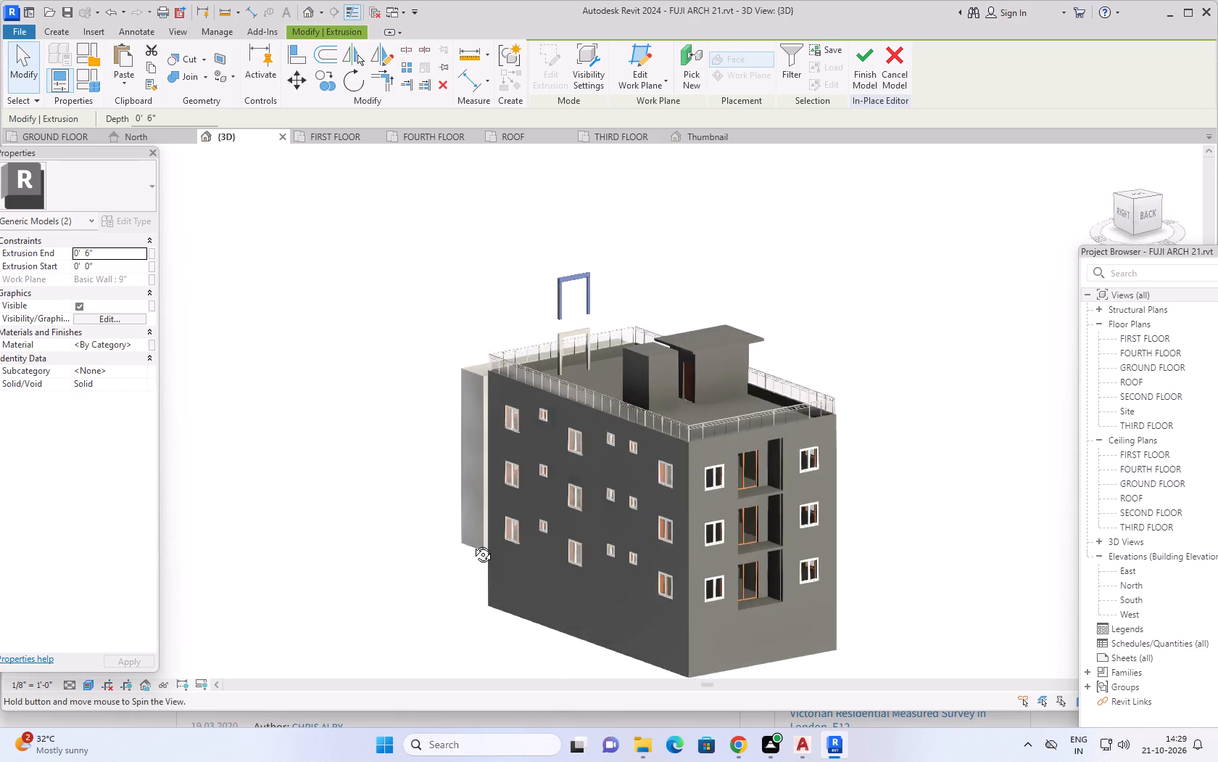
middle_click_drag(472, 544, 861, 439)
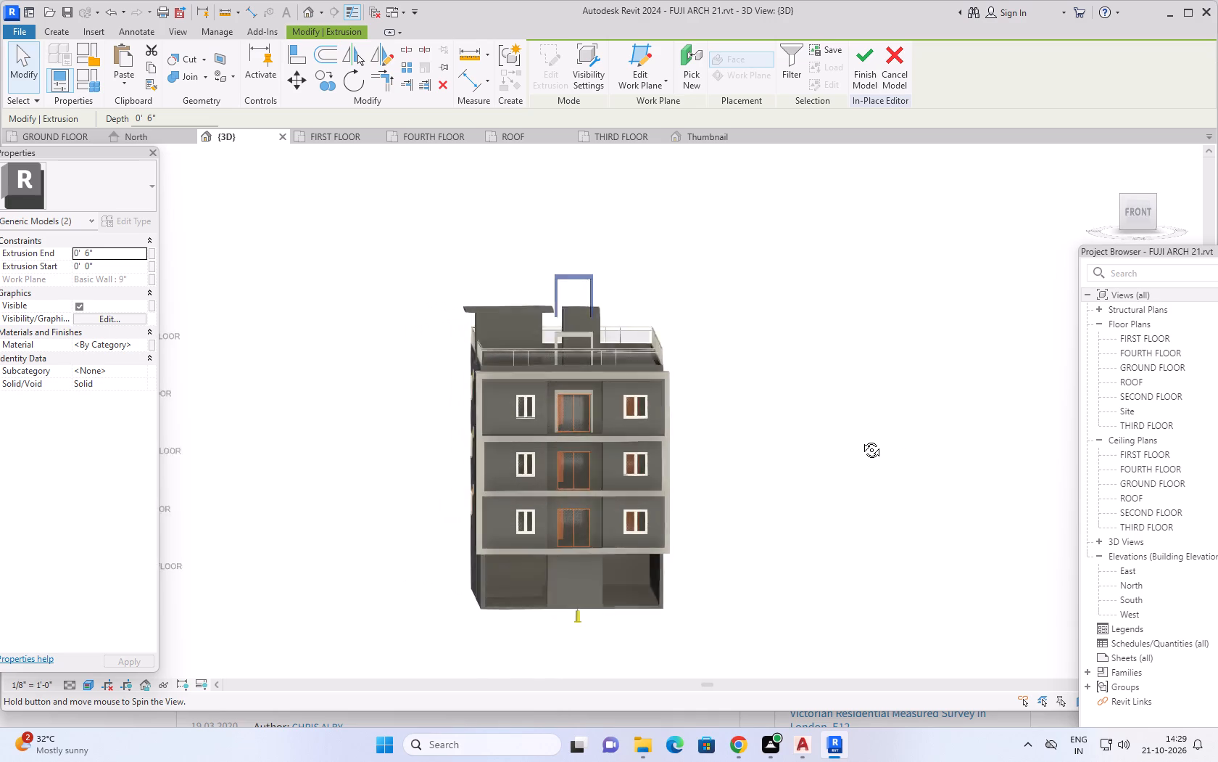
middle_click_drag(861, 439, 859, 440)
scroll(605, 339, "up", 5)
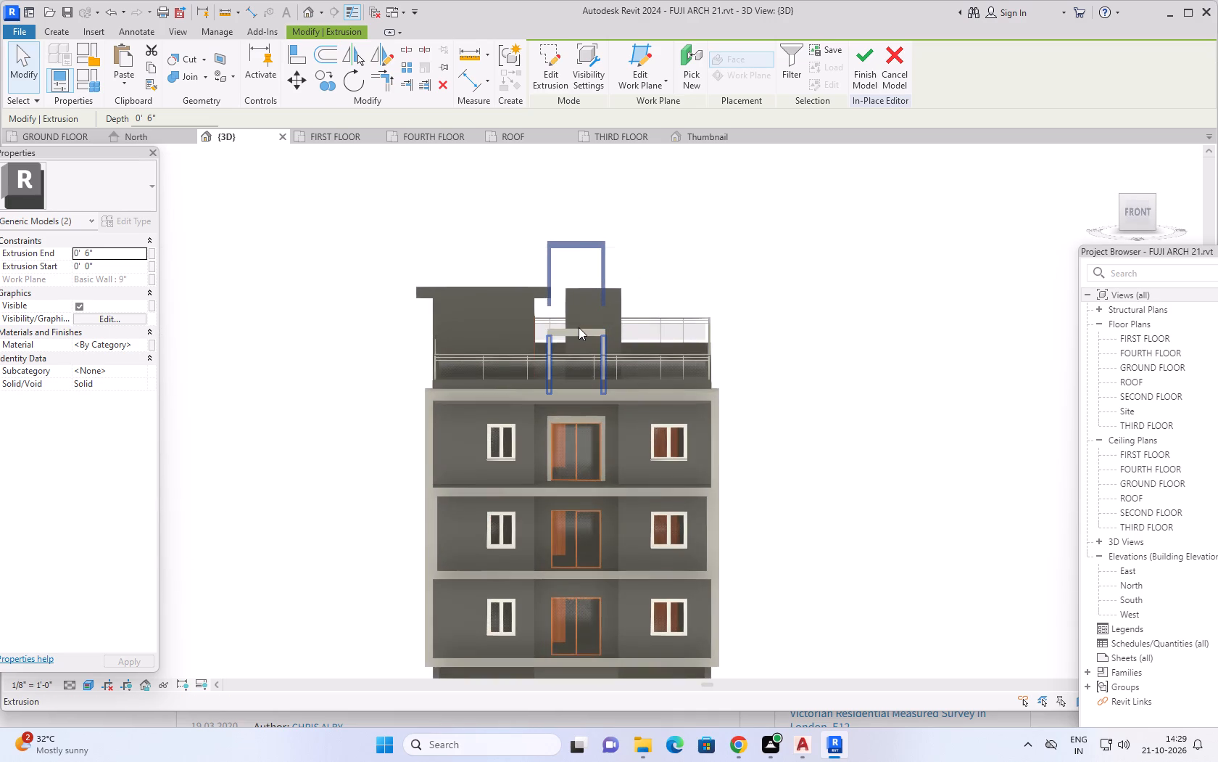
scroll(579, 327, "up", 2)
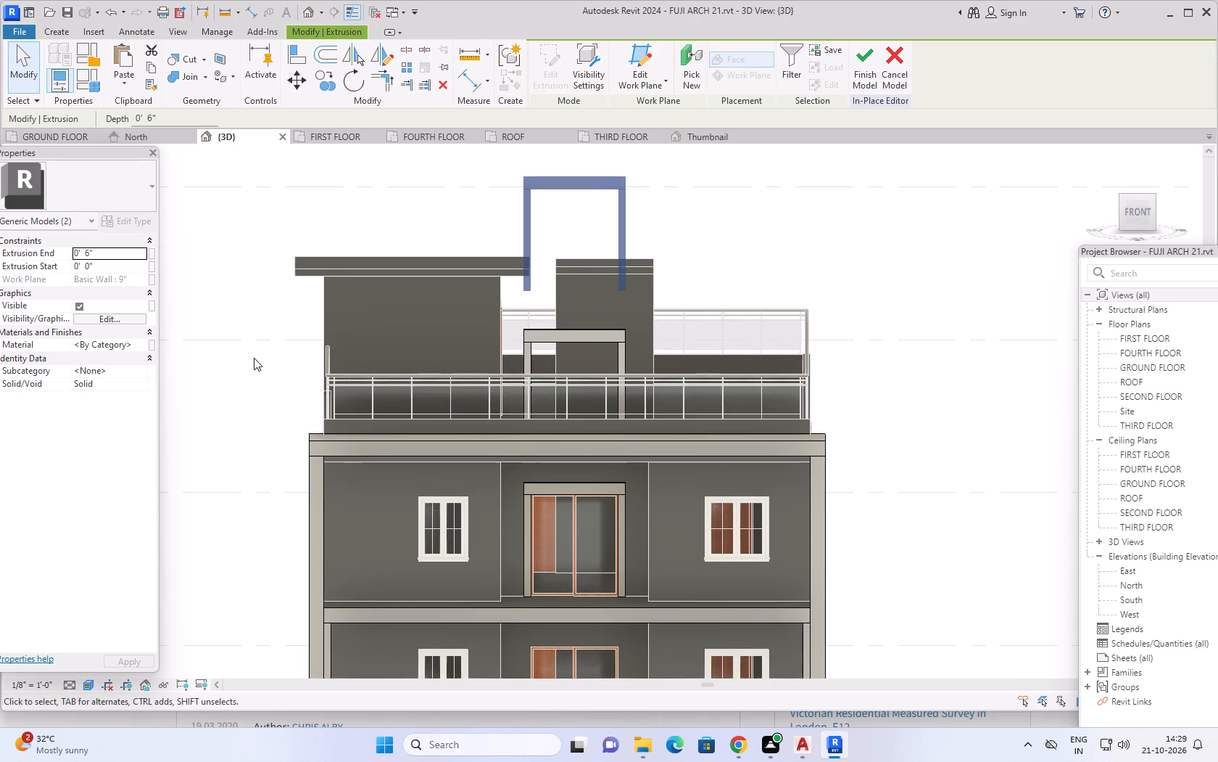
middle_click_drag(254, 358, 848, 470)
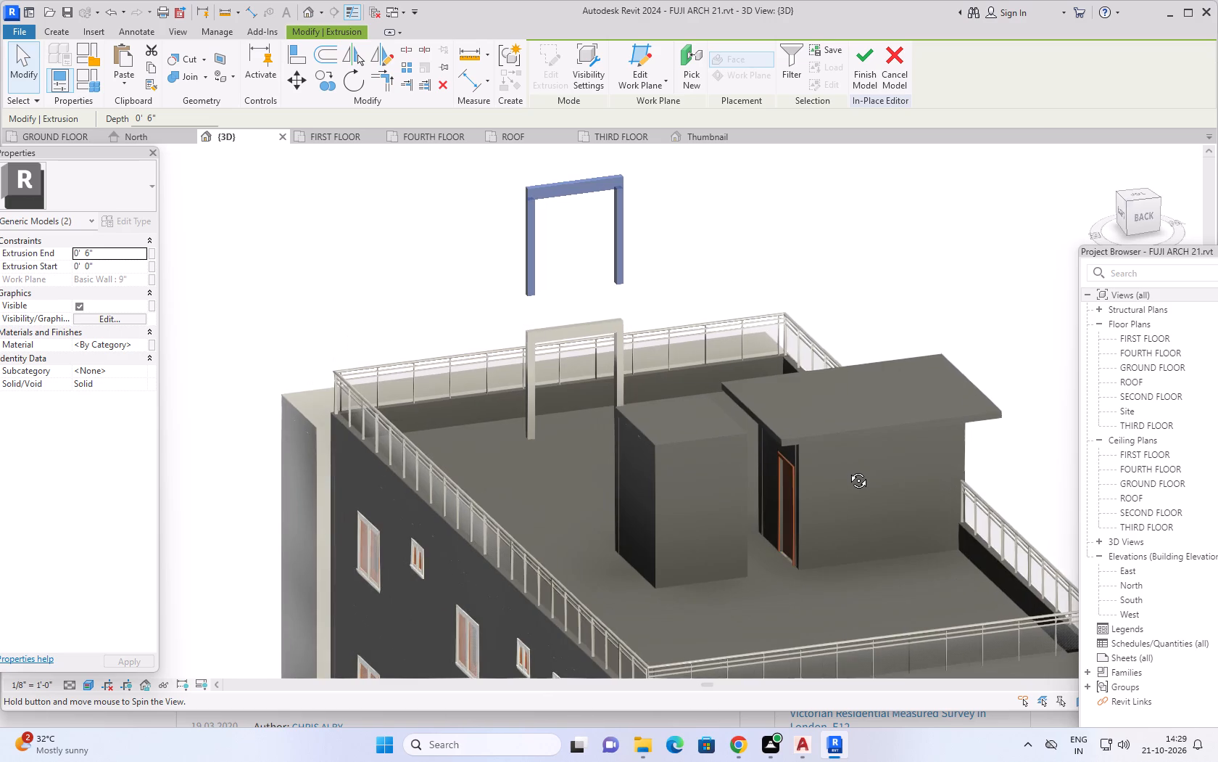
middle_click_drag(848, 470, 413, 529)
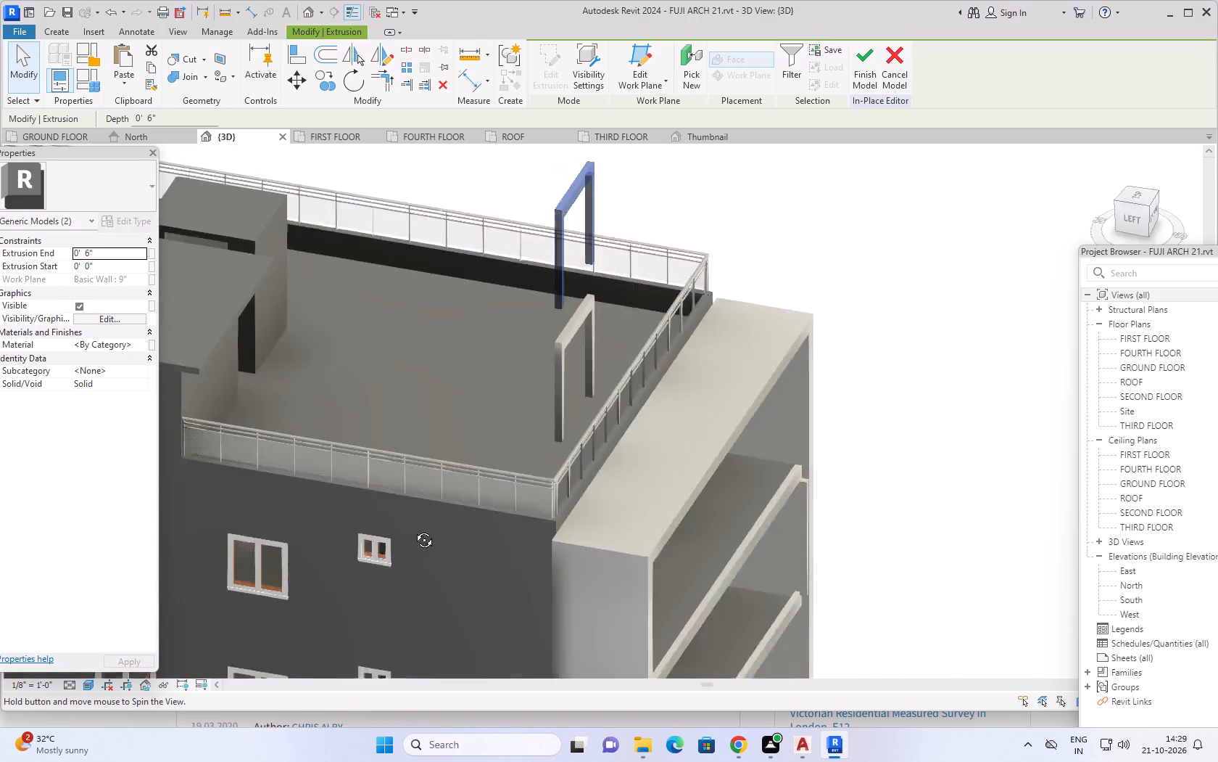
middle_click_drag(413, 529, 303, 366)
scroll(303, 366, "down", 1)
scroll(695, 393, "down", 4)
scroll(804, 425, "down", 1)
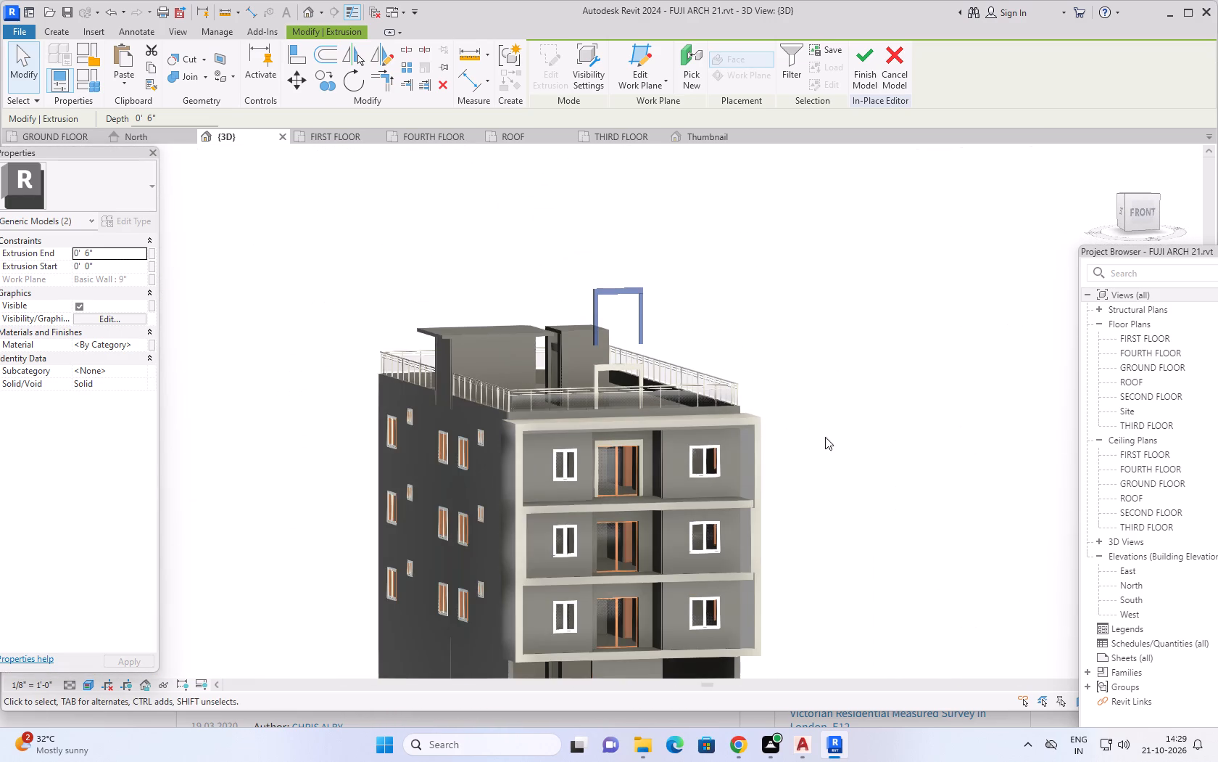
middle_click_drag(887, 462, 859, 459, "shift")
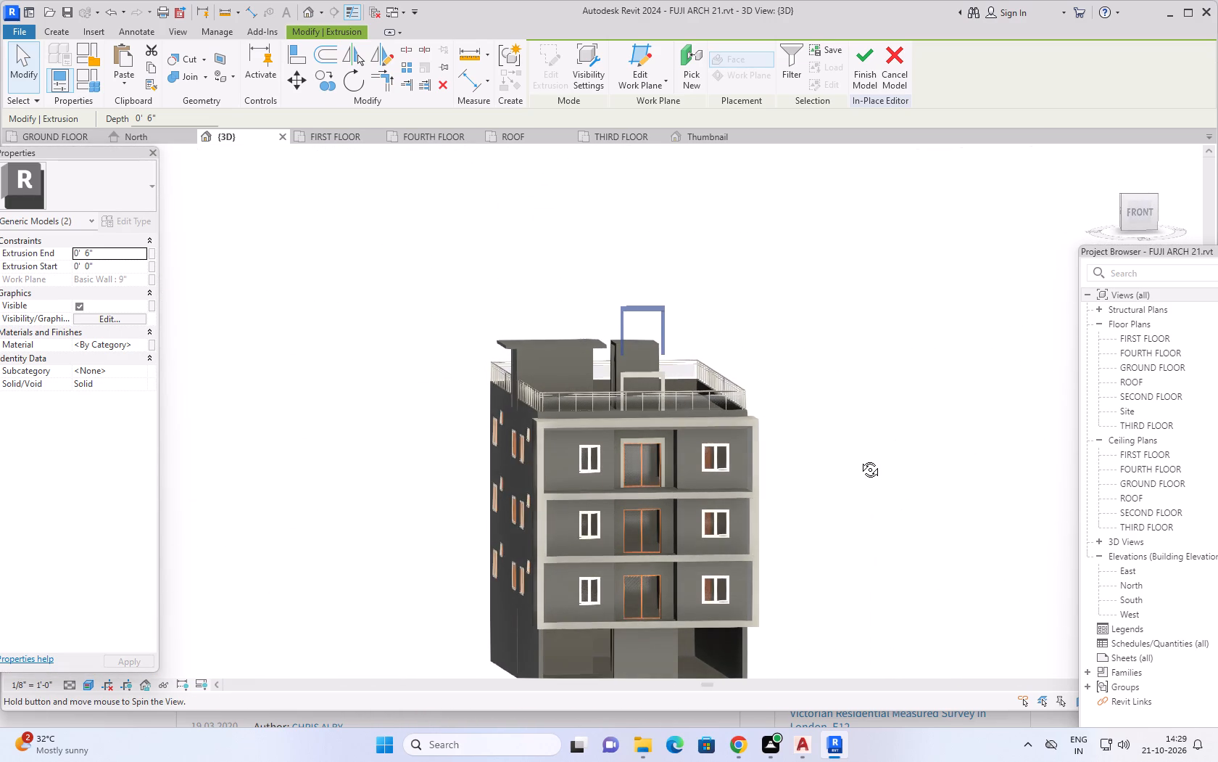
middle_click_drag(859, 459, 845, 455, "shift")
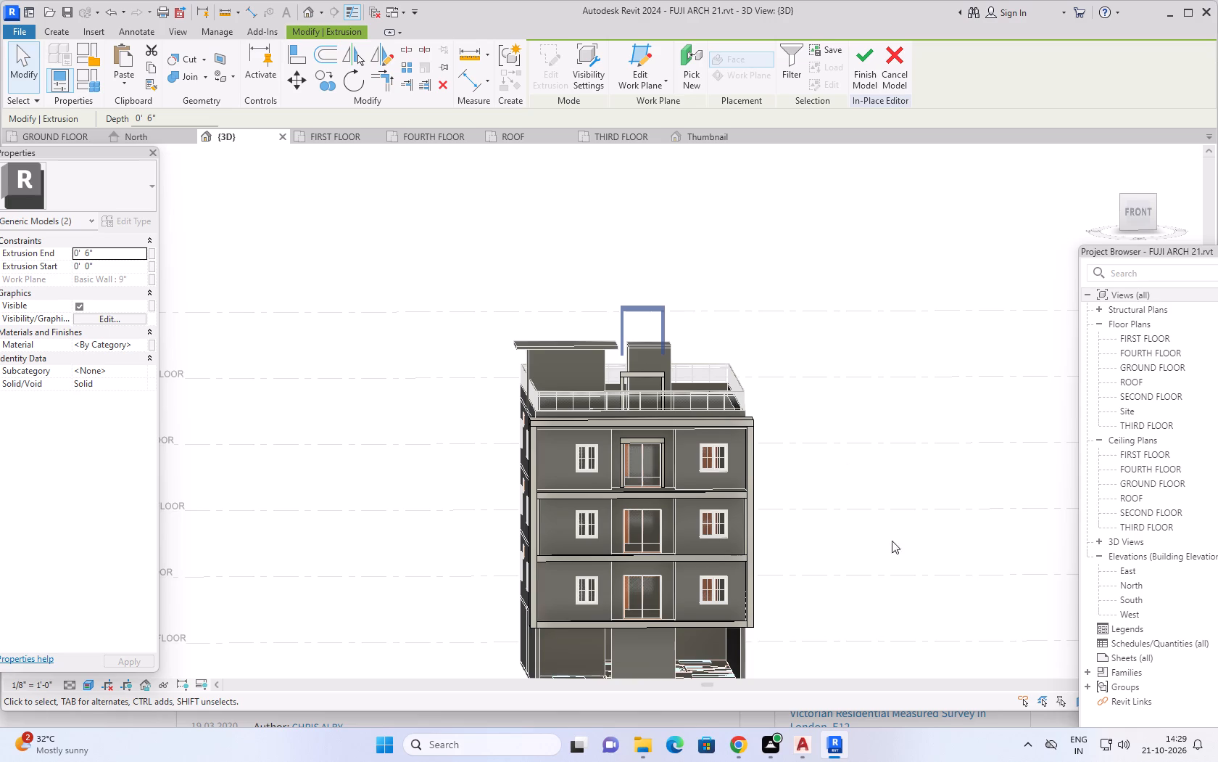
scroll(871, 515, "up", 1)
middle_click_drag(848, 467, 933, 495)
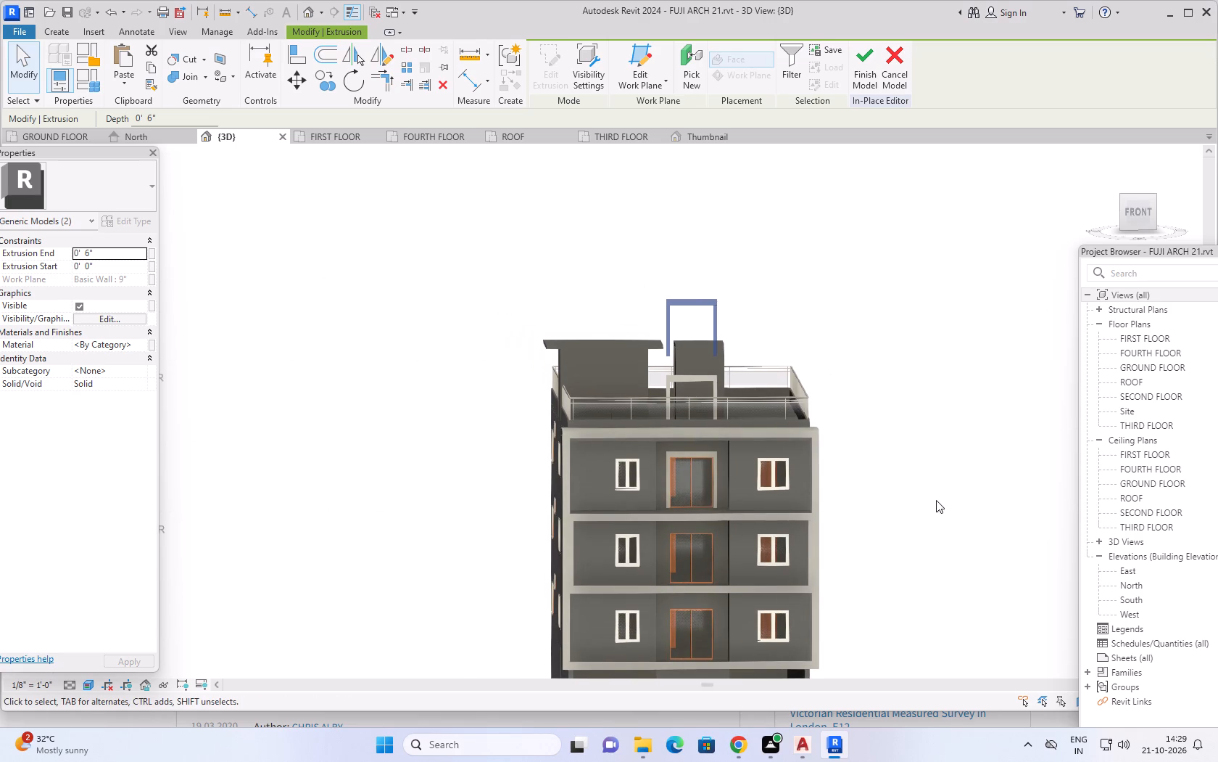
middle_click_drag(938, 549, 890, 508, "shift")
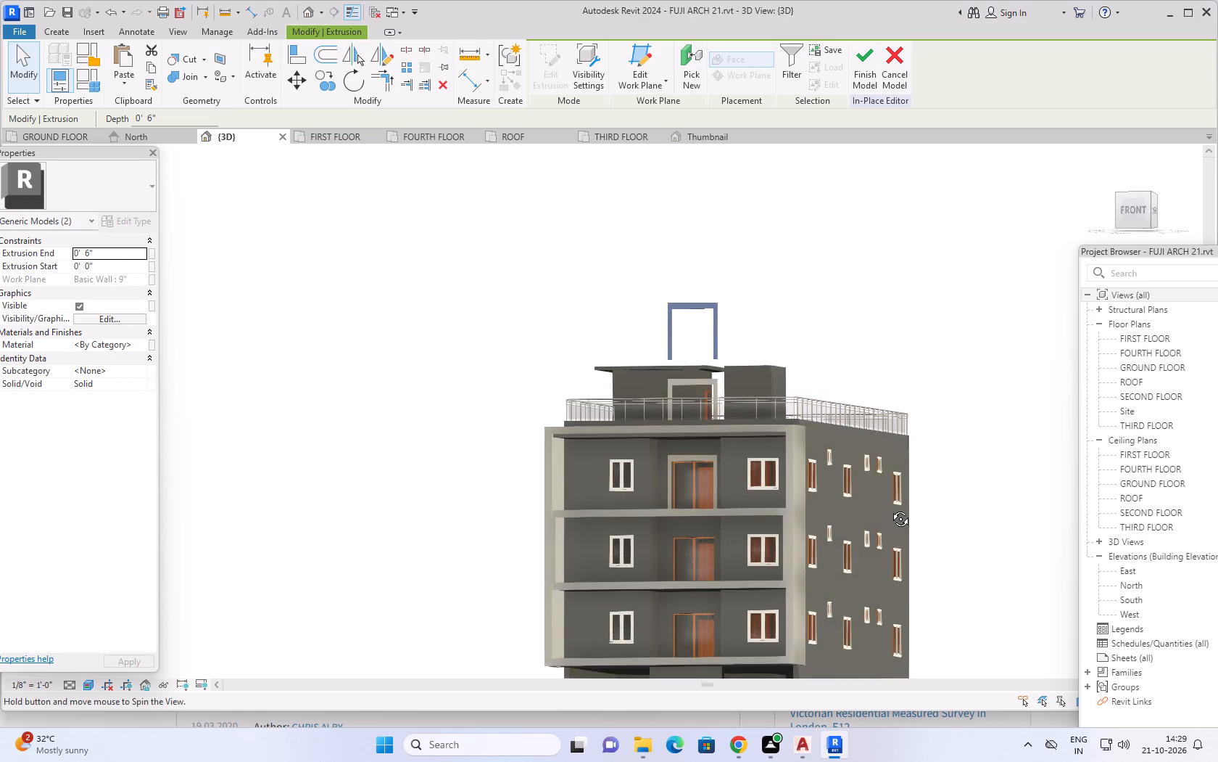
middle_click_drag(890, 508, 914, 550, "shift")
middle_click_drag(921, 543, 868, 503)
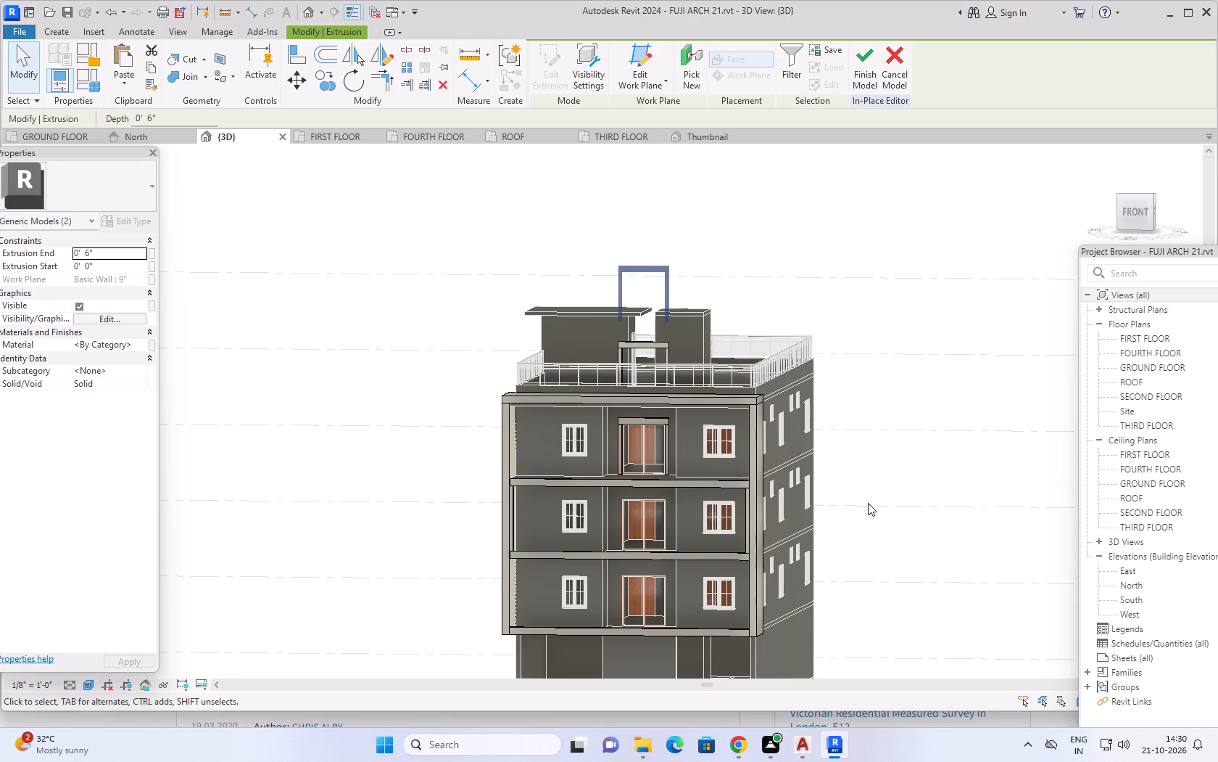
middle_click_drag(913, 520, 895, 520, "shift")
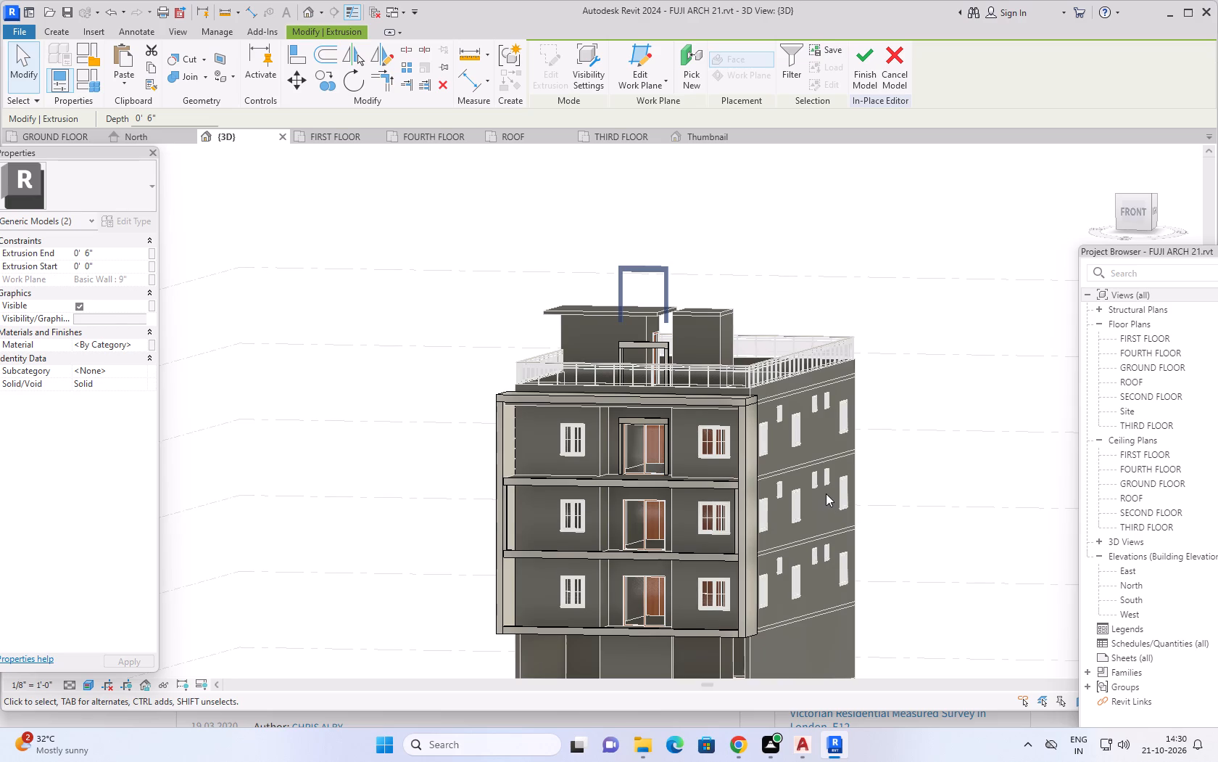
scroll(822, 491, "up", 2)
middle_click_drag(944, 500, 989, 401)
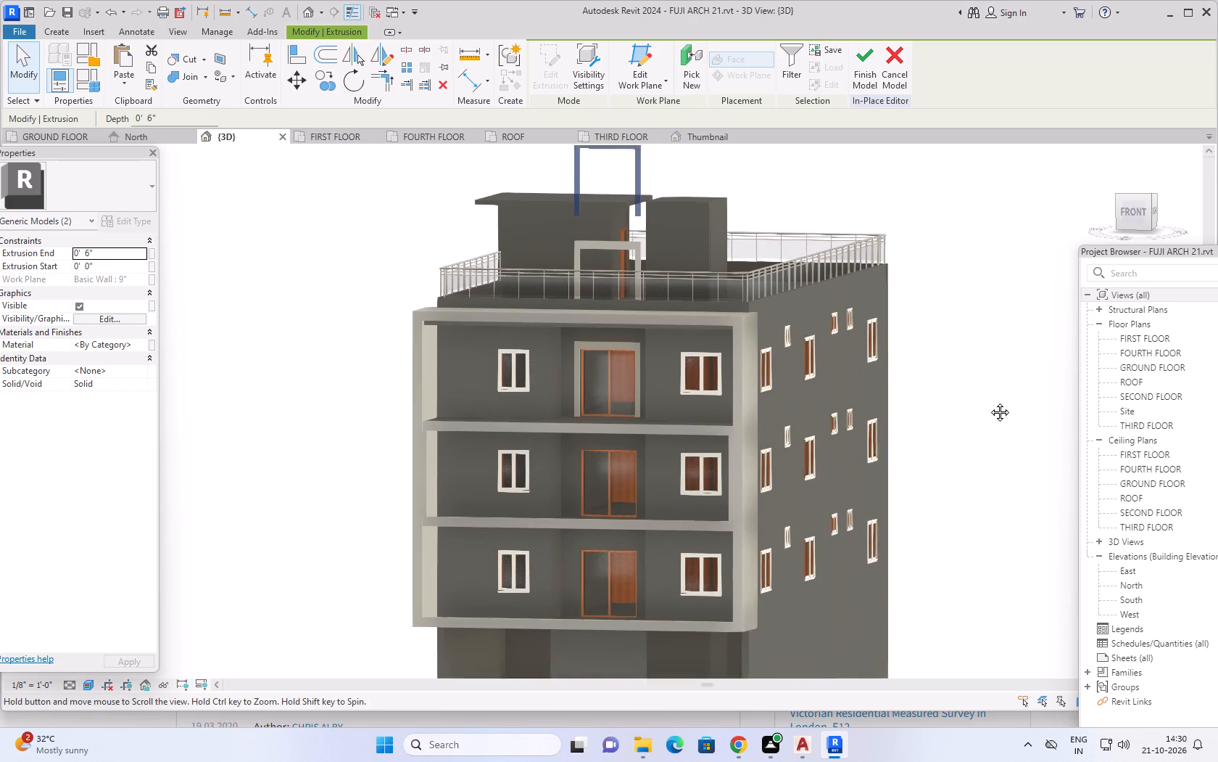
middle_click_drag(989, 401, 993, 396)
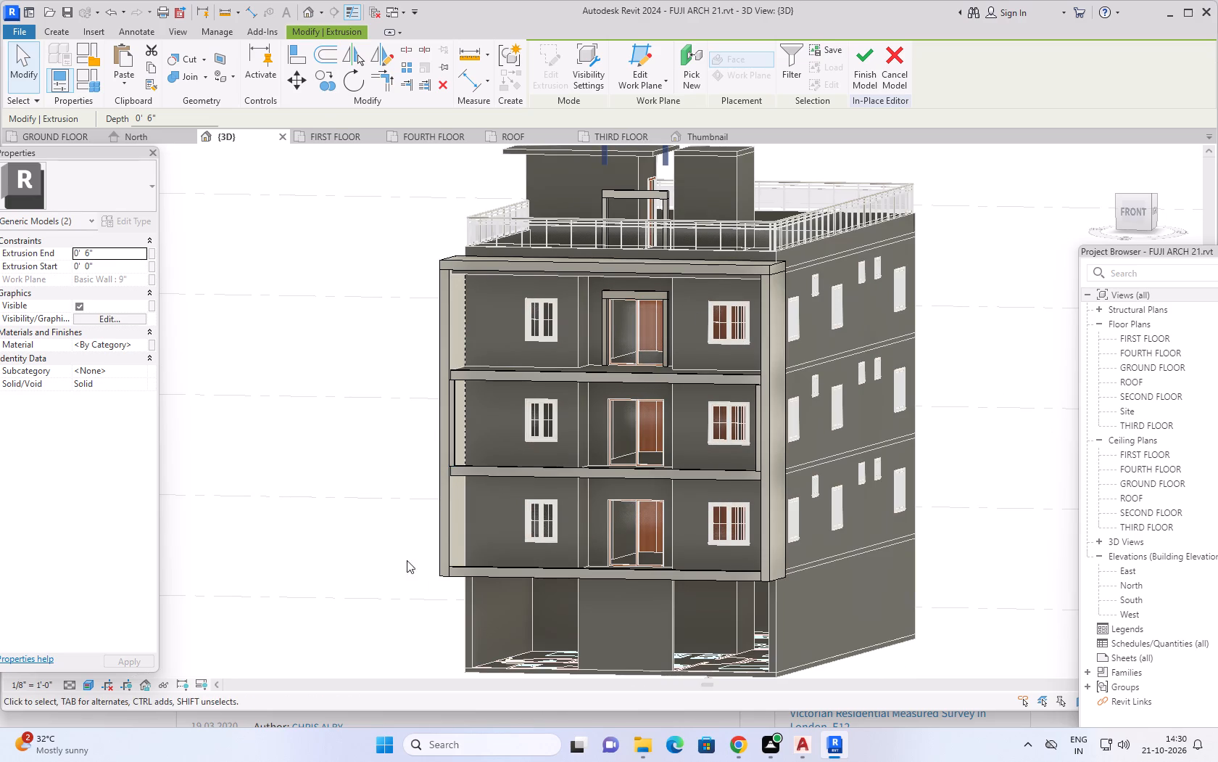
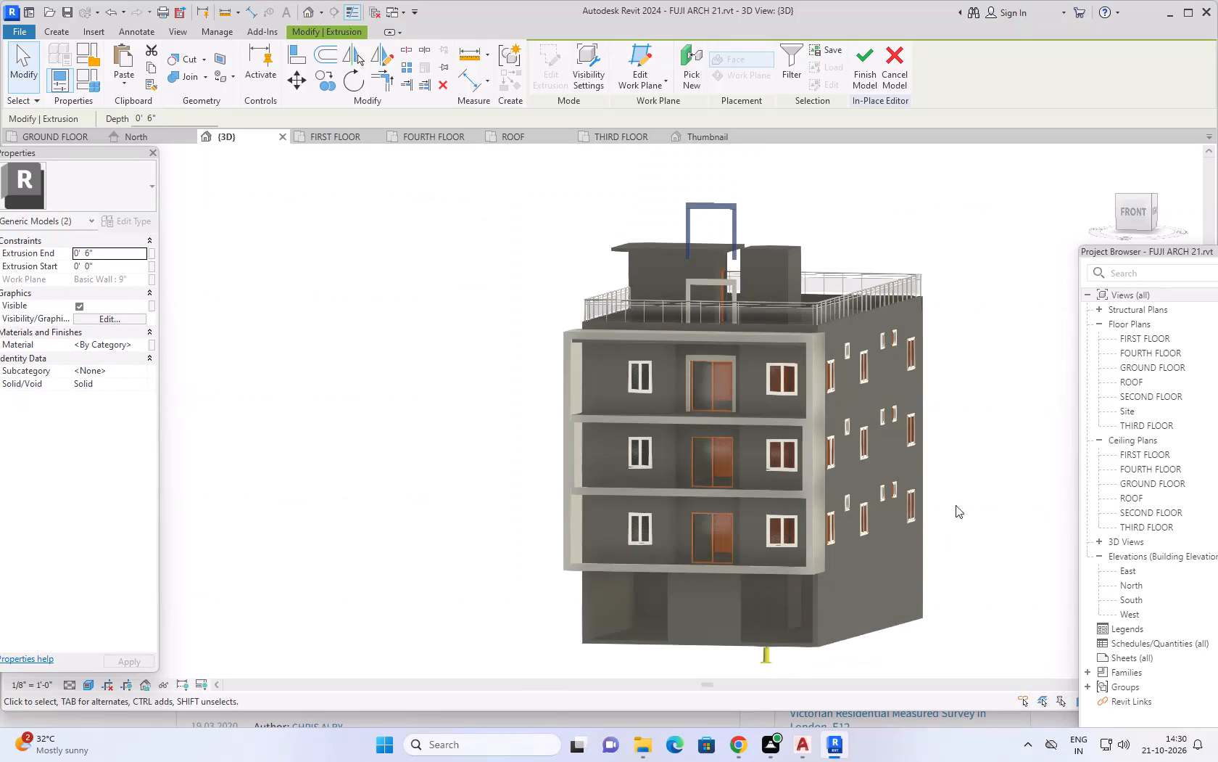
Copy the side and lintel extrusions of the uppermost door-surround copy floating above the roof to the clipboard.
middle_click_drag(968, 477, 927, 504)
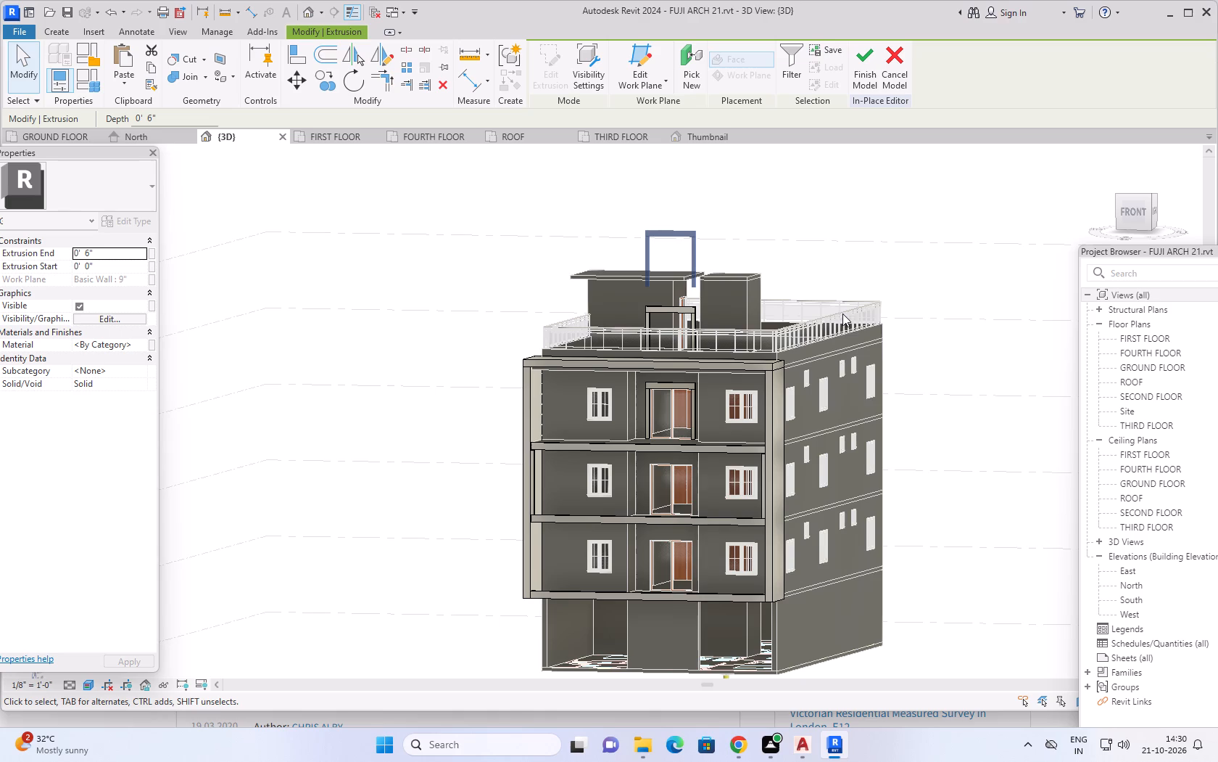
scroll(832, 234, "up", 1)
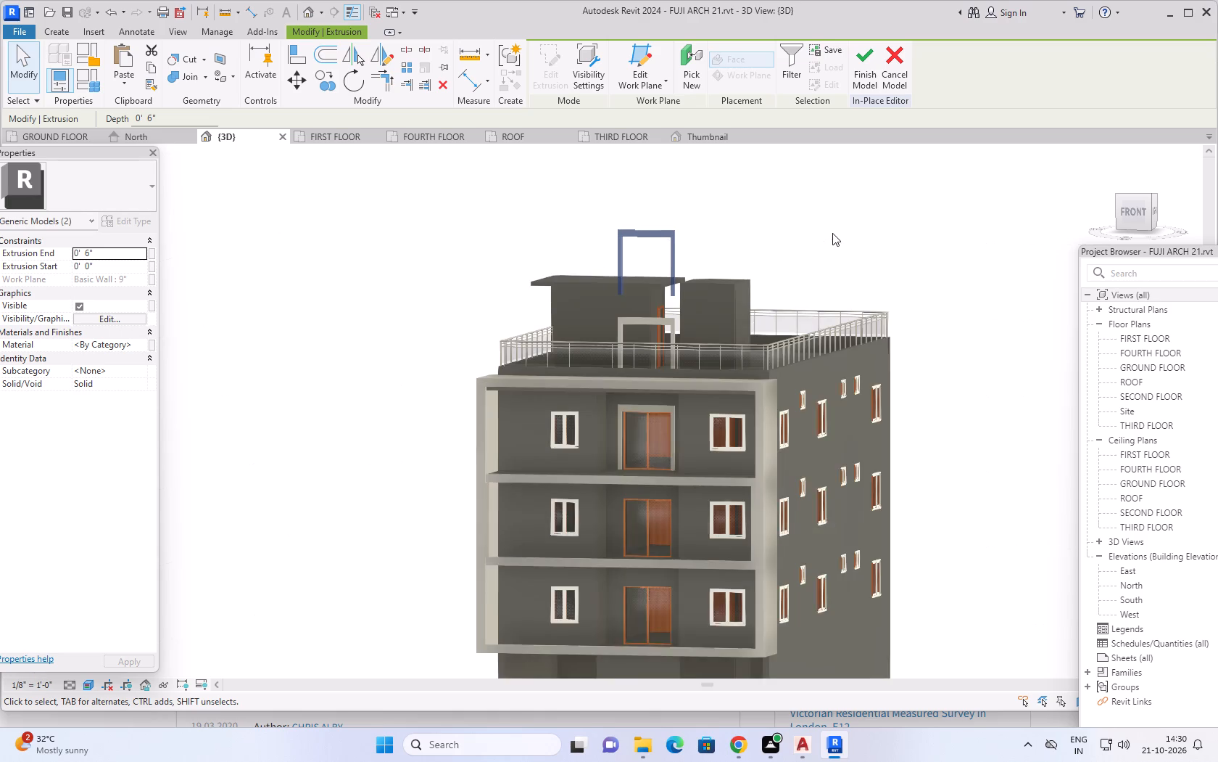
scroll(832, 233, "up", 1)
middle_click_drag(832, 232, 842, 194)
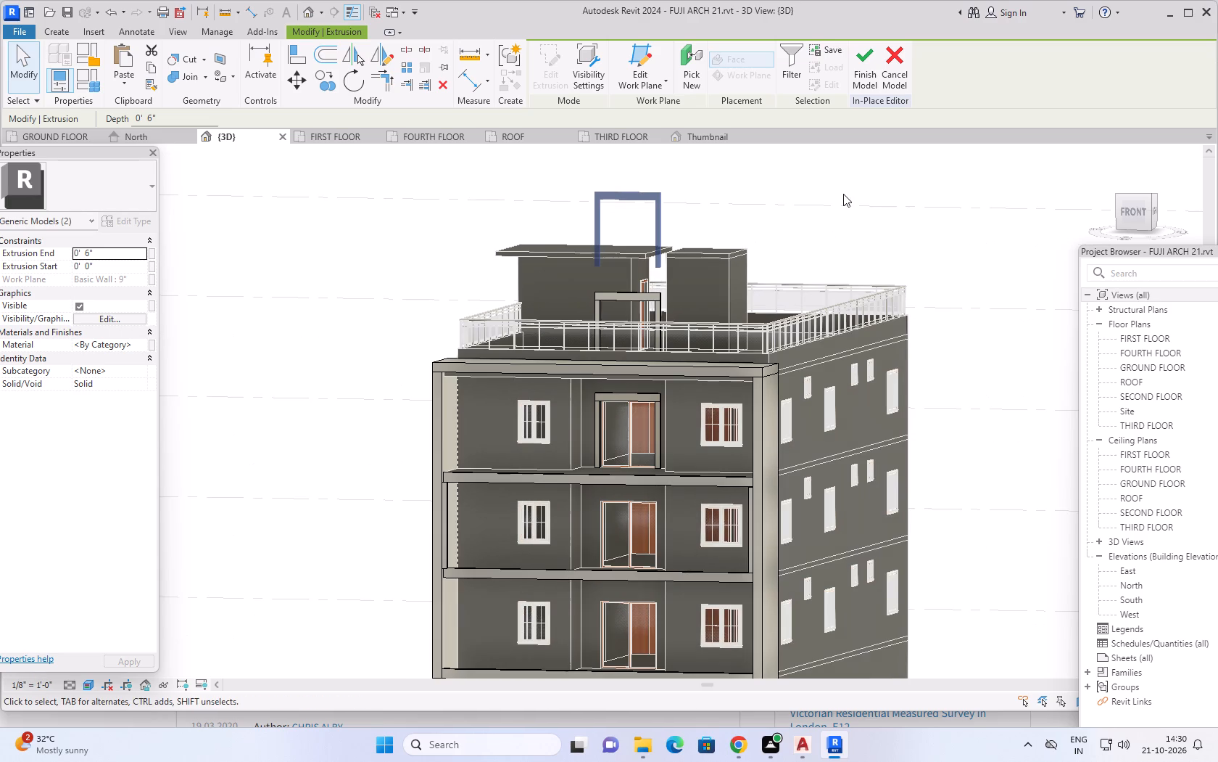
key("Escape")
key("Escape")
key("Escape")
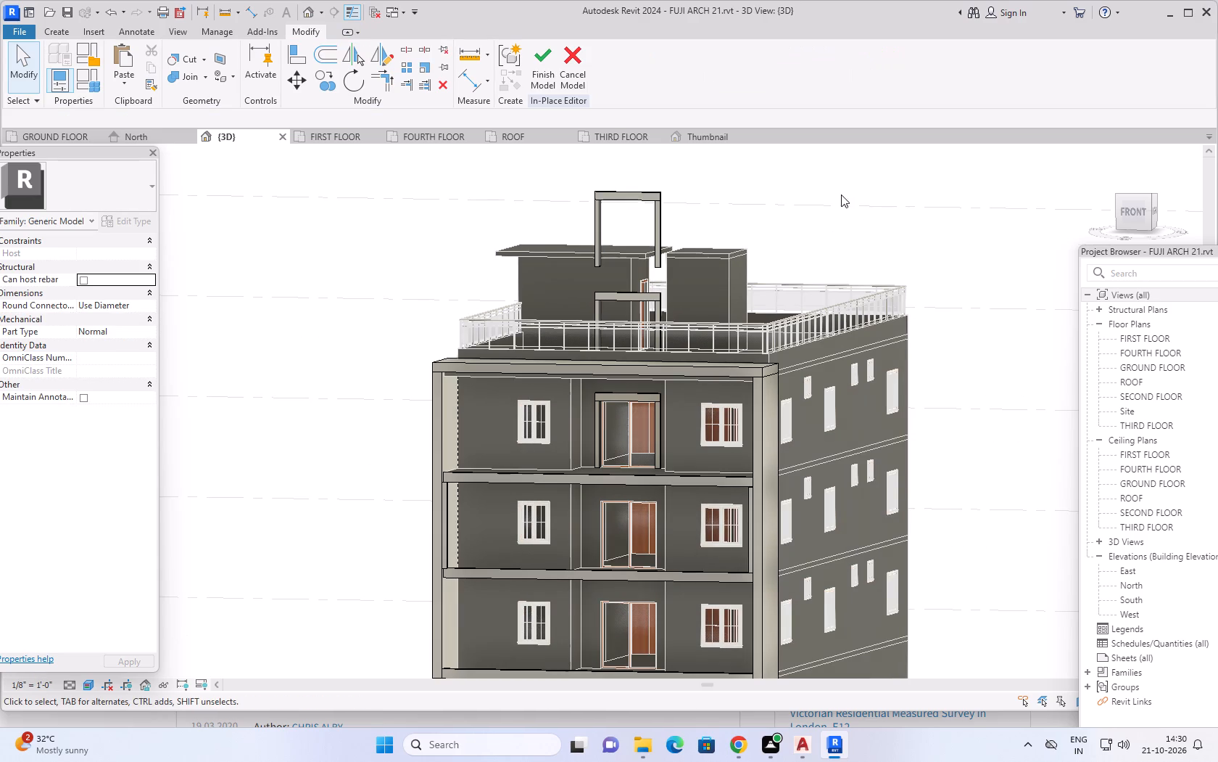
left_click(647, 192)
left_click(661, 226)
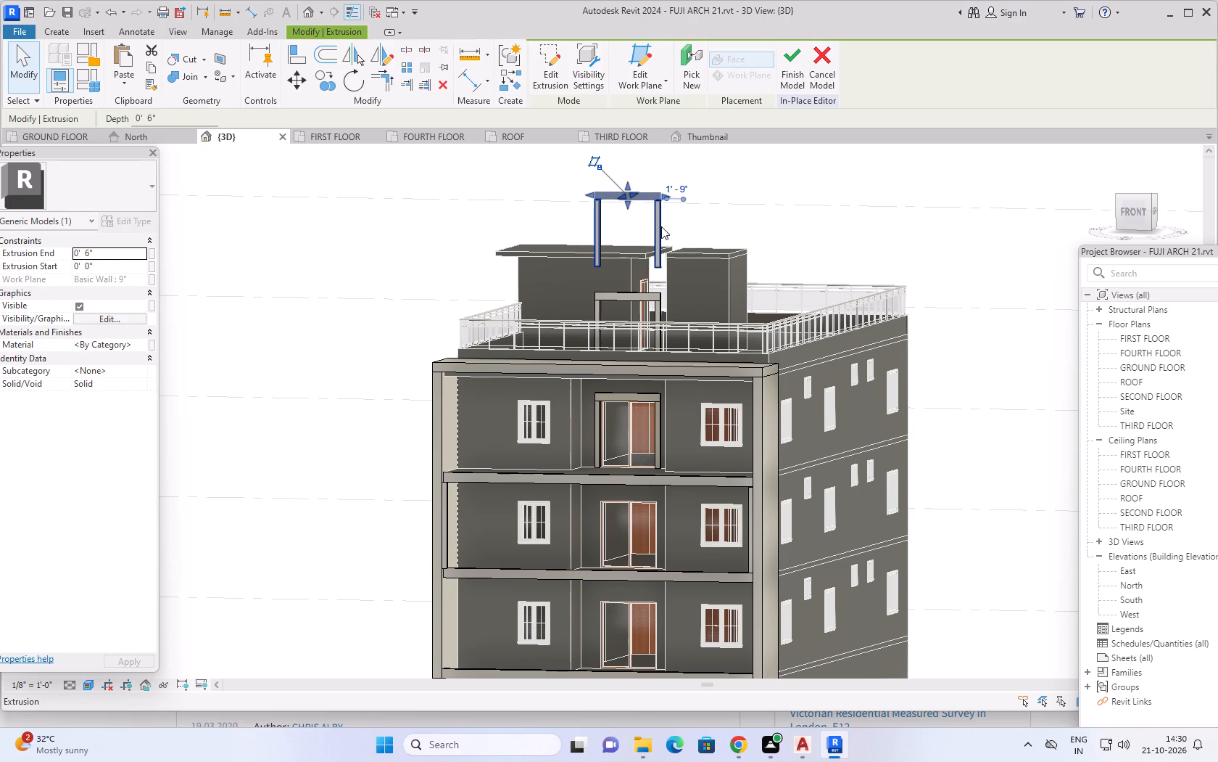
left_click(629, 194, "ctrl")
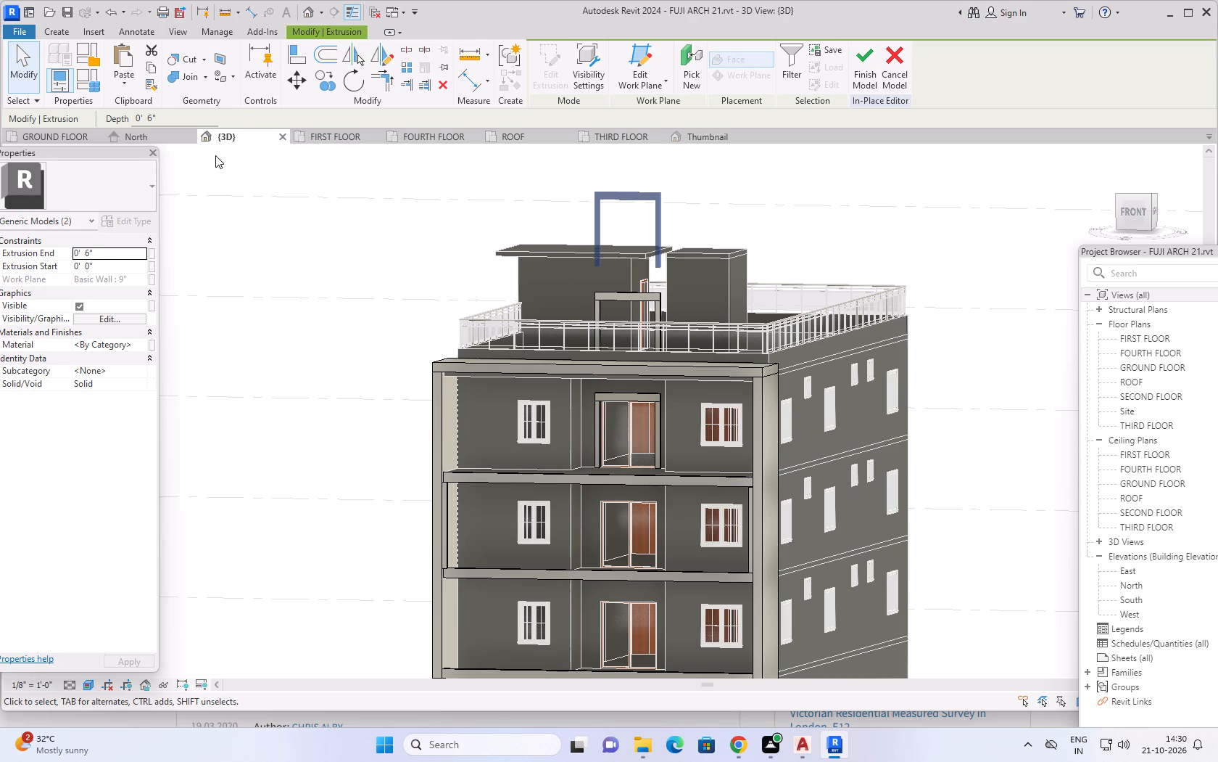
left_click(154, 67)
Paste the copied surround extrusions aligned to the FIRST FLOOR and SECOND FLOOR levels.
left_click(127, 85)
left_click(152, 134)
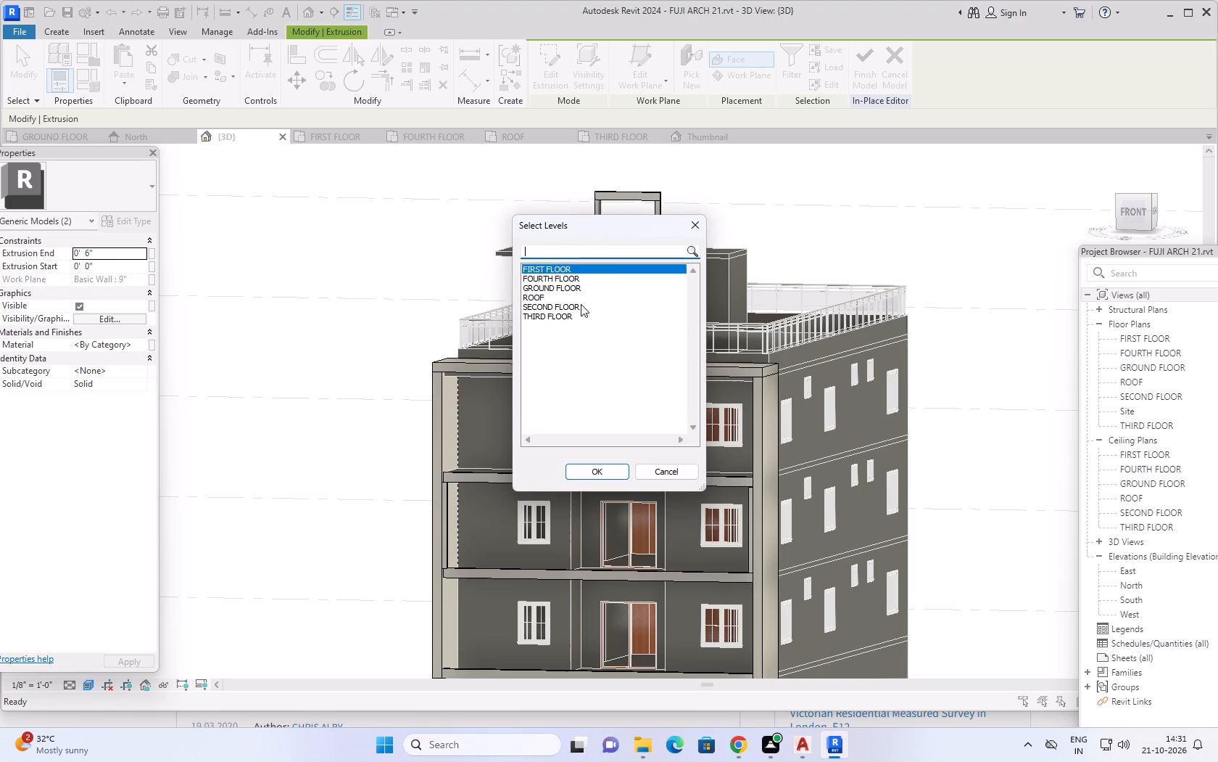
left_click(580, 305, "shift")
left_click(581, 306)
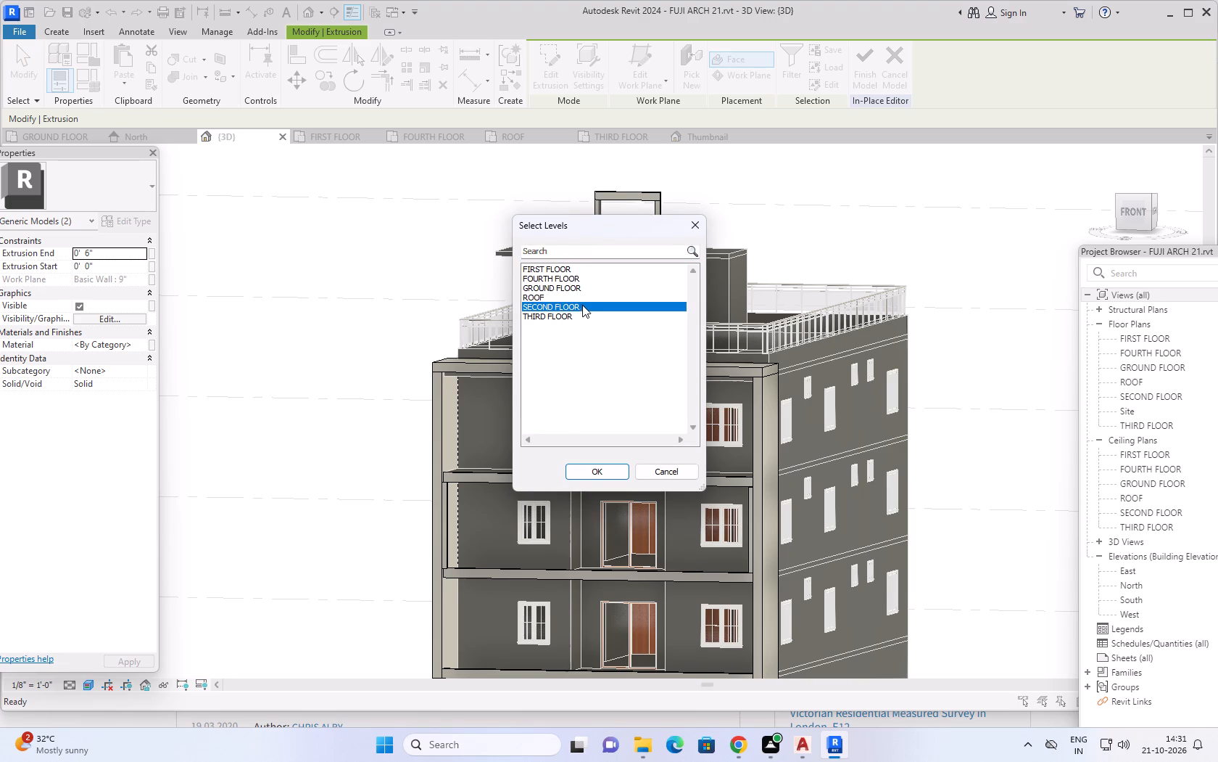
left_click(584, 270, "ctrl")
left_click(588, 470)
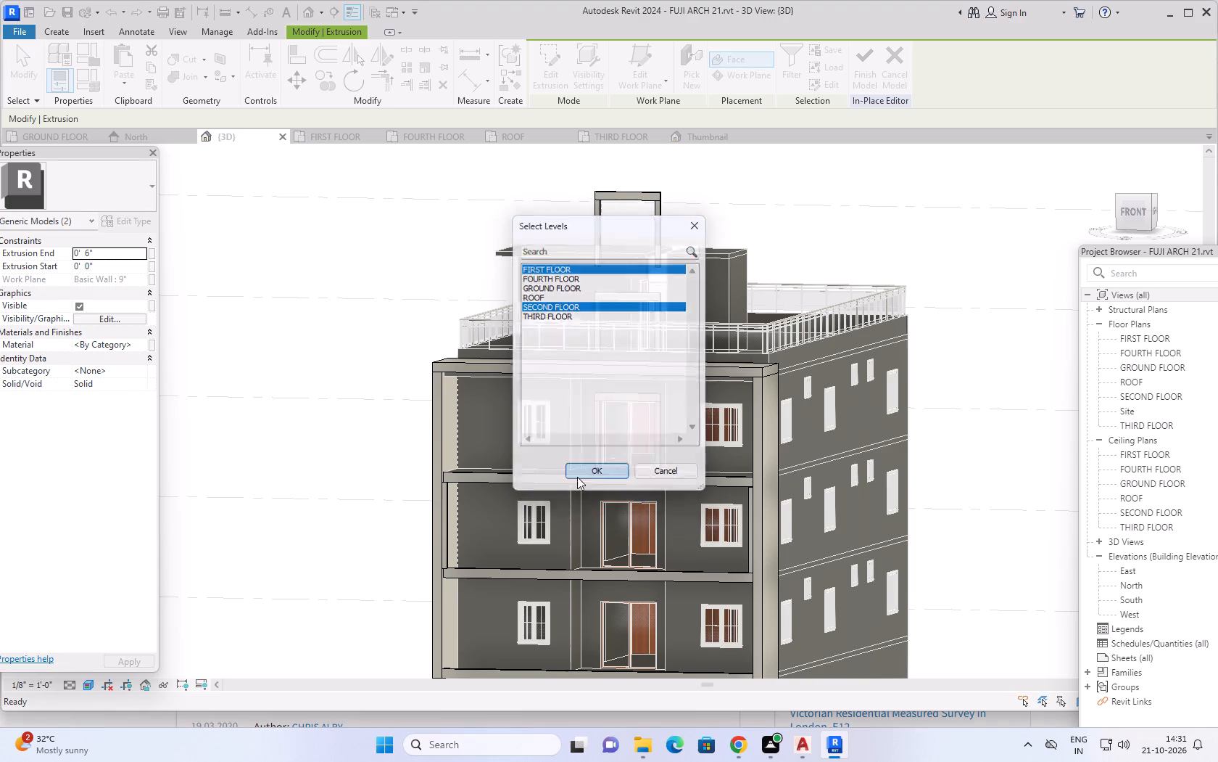
Undo the last two pastes of the door surround, removing the copies floating above the building.
scroll(284, 295, "down", 3)
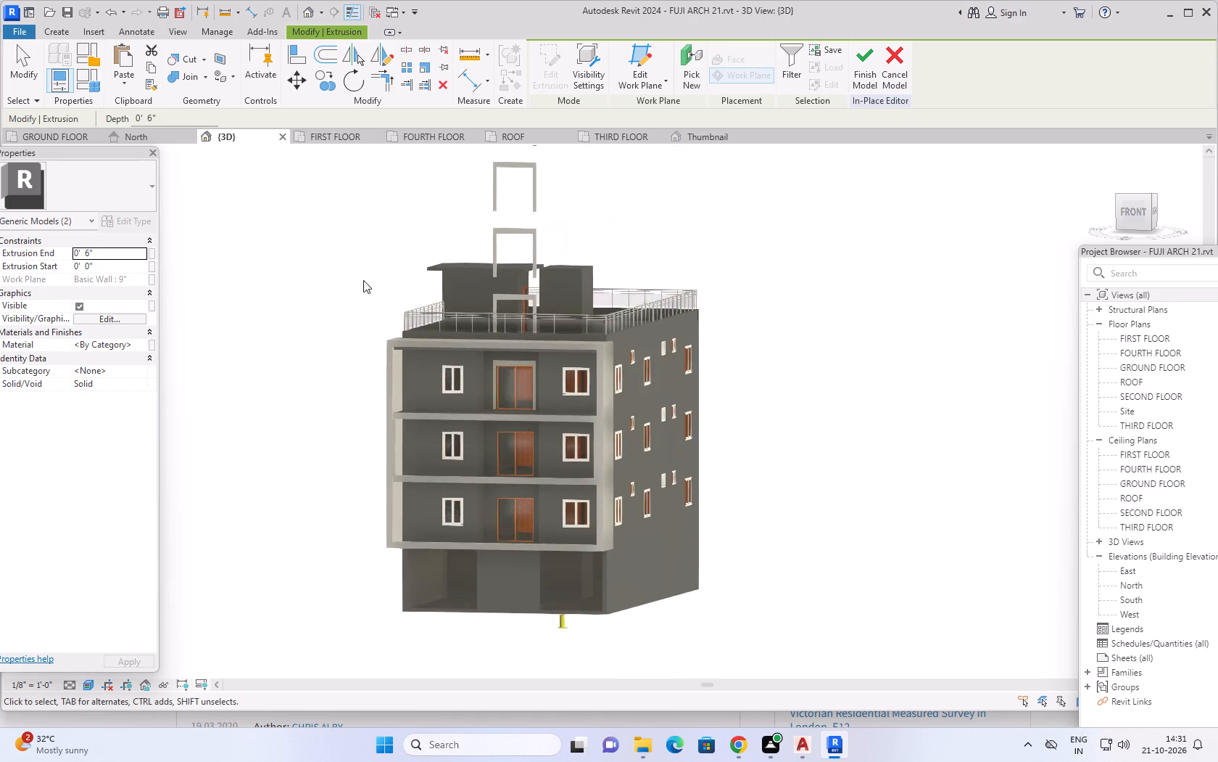
scroll(388, 284, "down", 2)
middle_click_drag(633, 228, 696, 352)
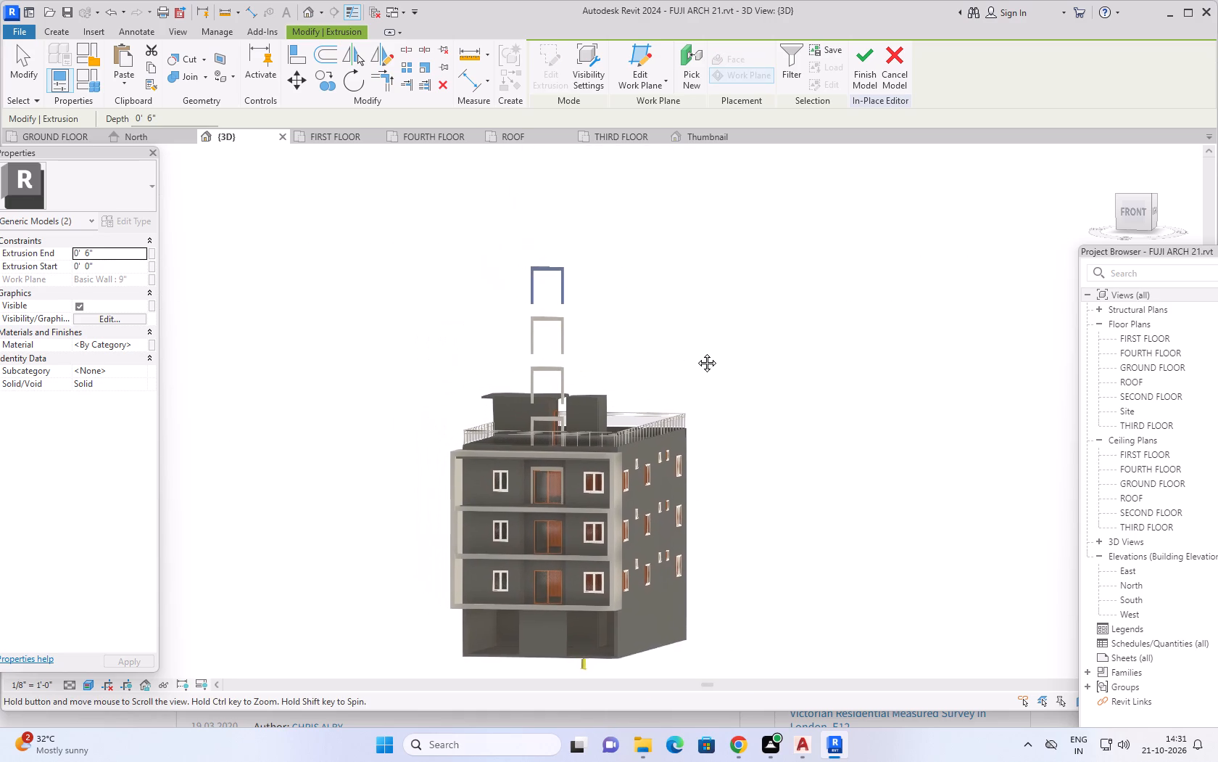
middle_click_drag(696, 352, 697, 350)
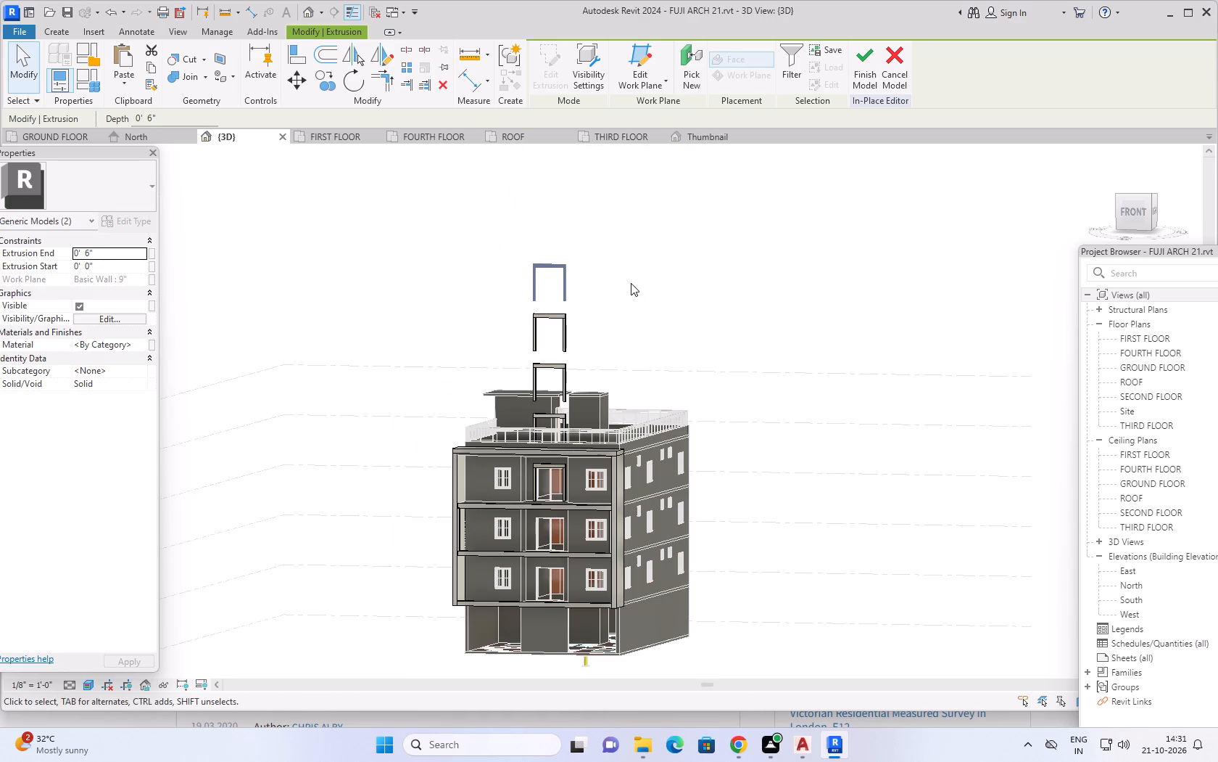
key("ctrl+z")
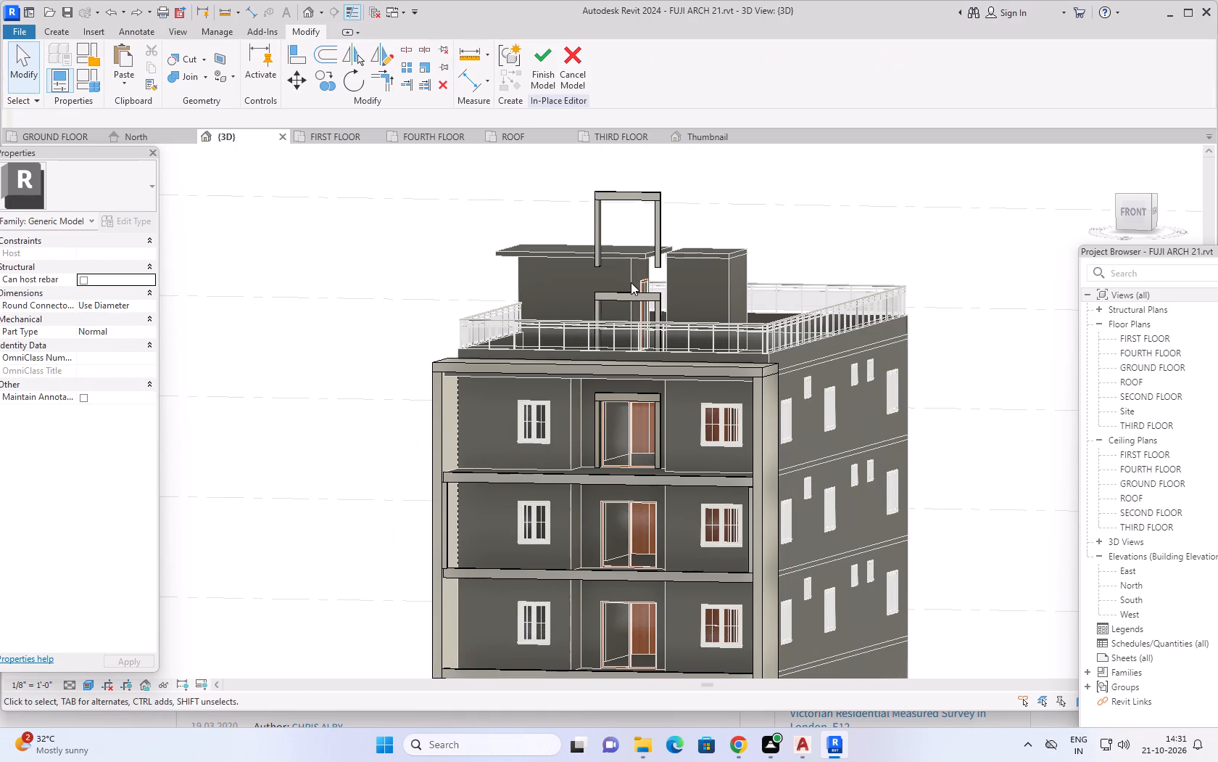
key("ctrl+z")
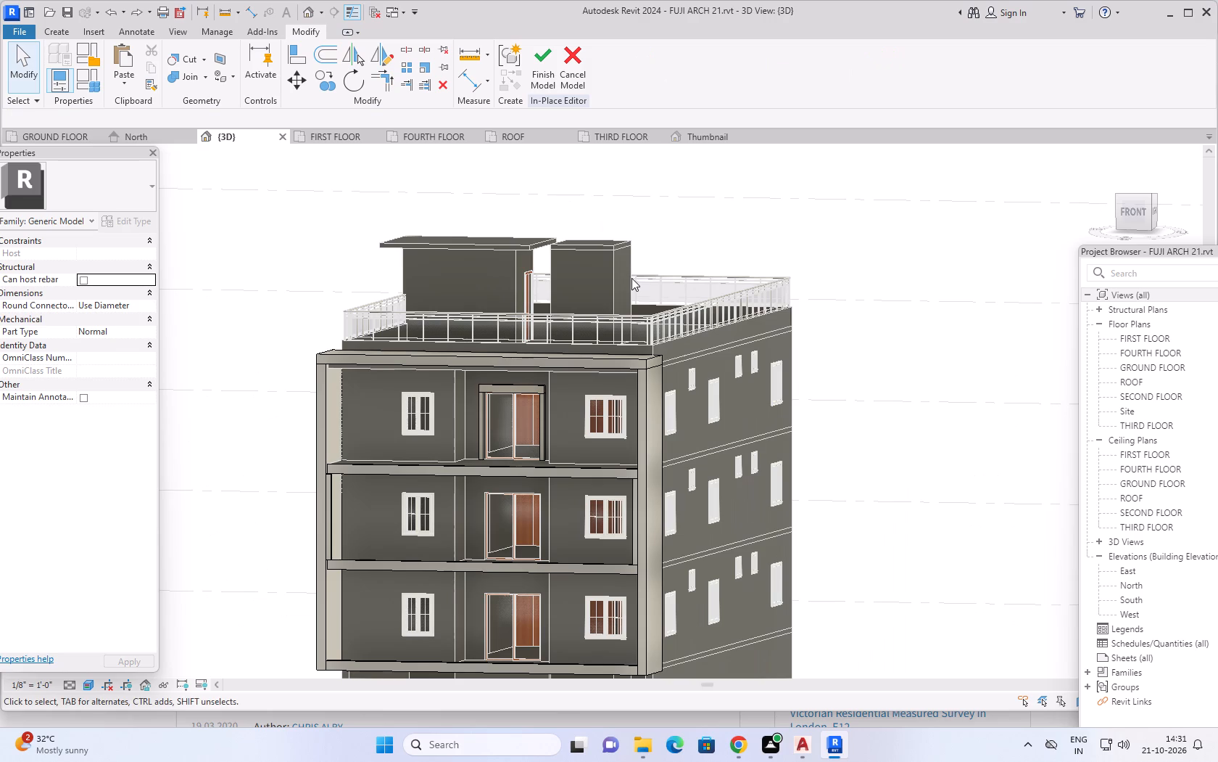
Examine the original surround of the top-storey sliding door and the adjacent balcony window from the front and both sides.
scroll(882, 409, "down", 2)
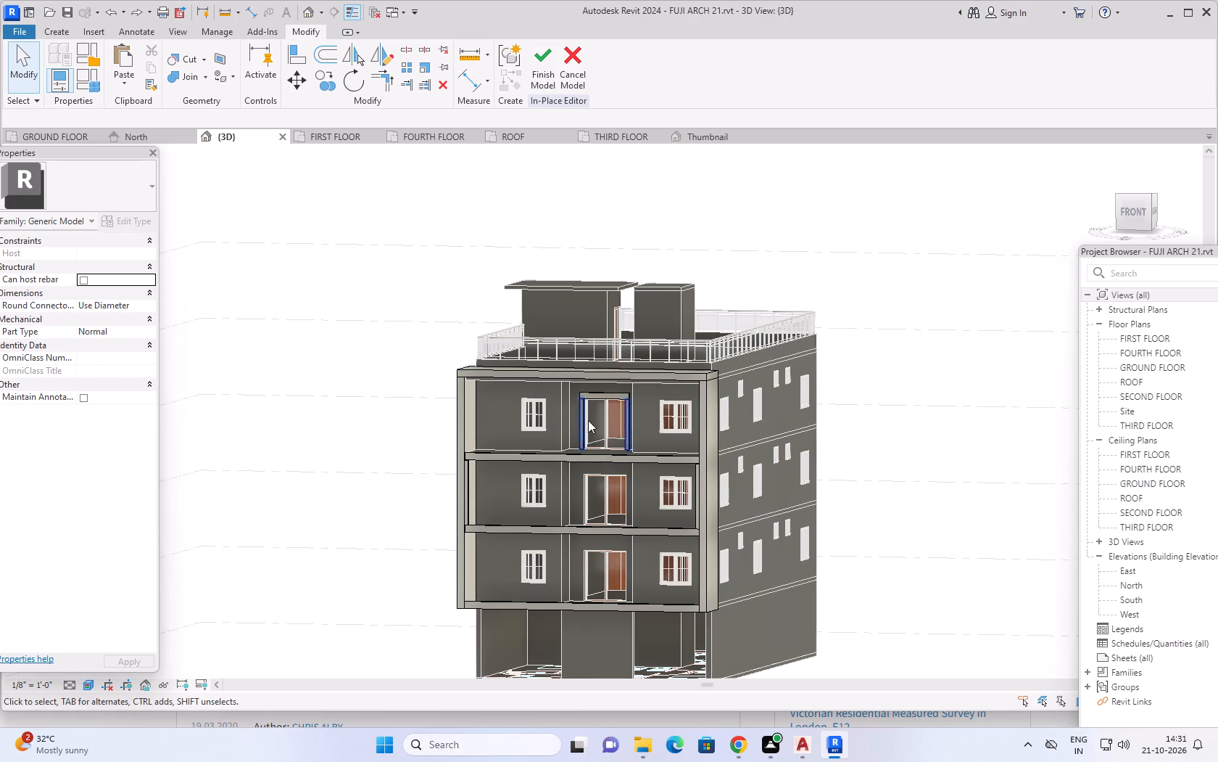
middle_click_drag(388, 388, 442, 392, "shift")
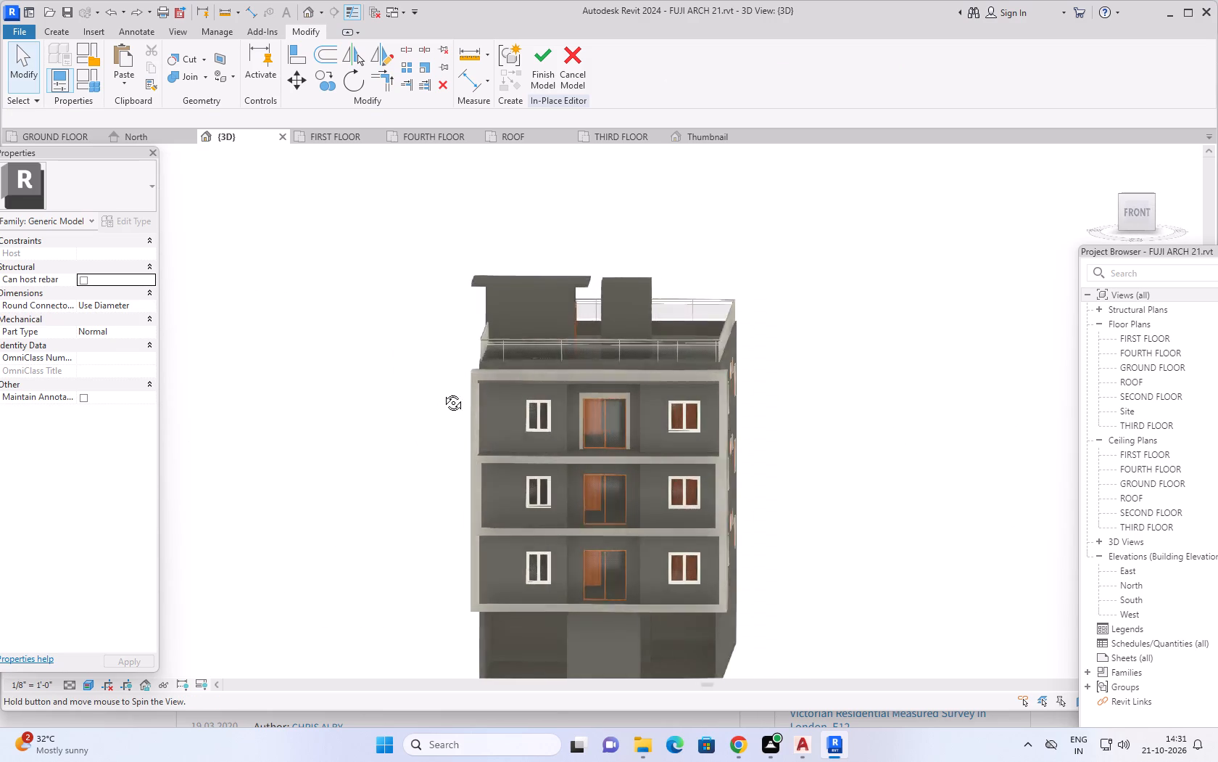
middle_click_drag(442, 392, 420, 454, "shift")
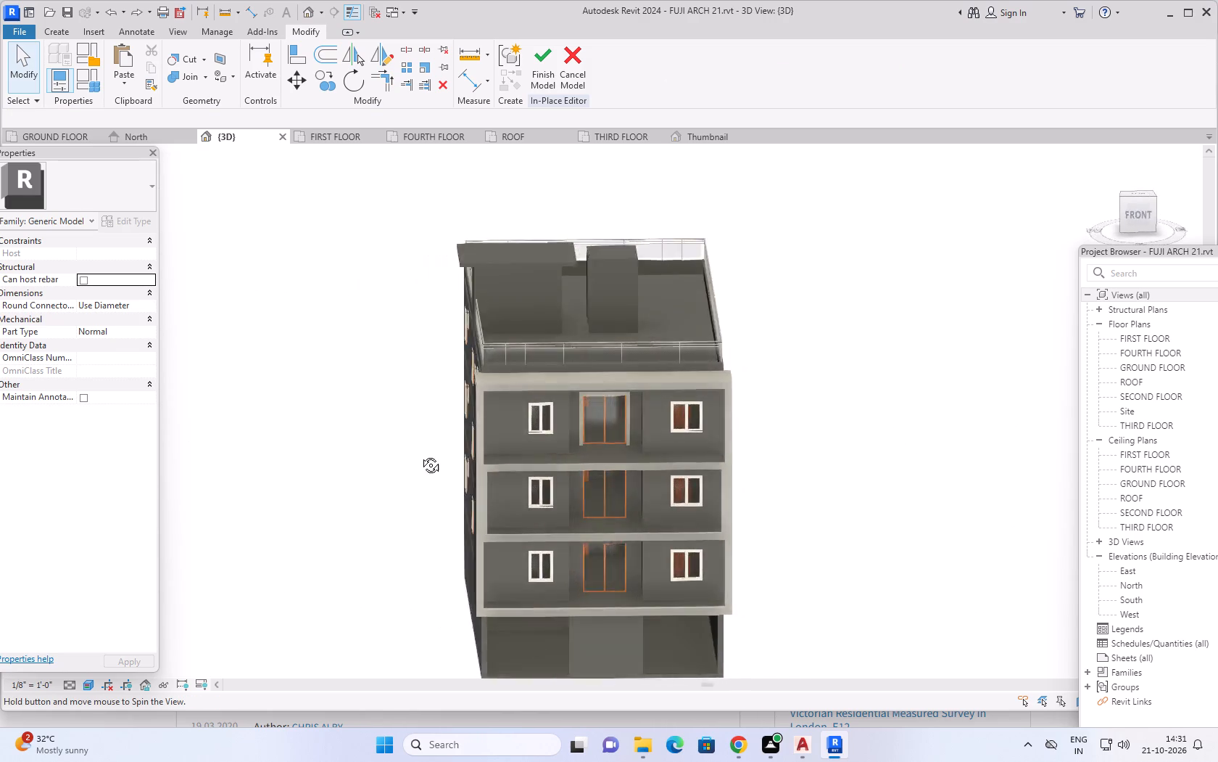
middle_click_drag(420, 454, 302, 486, "shift")
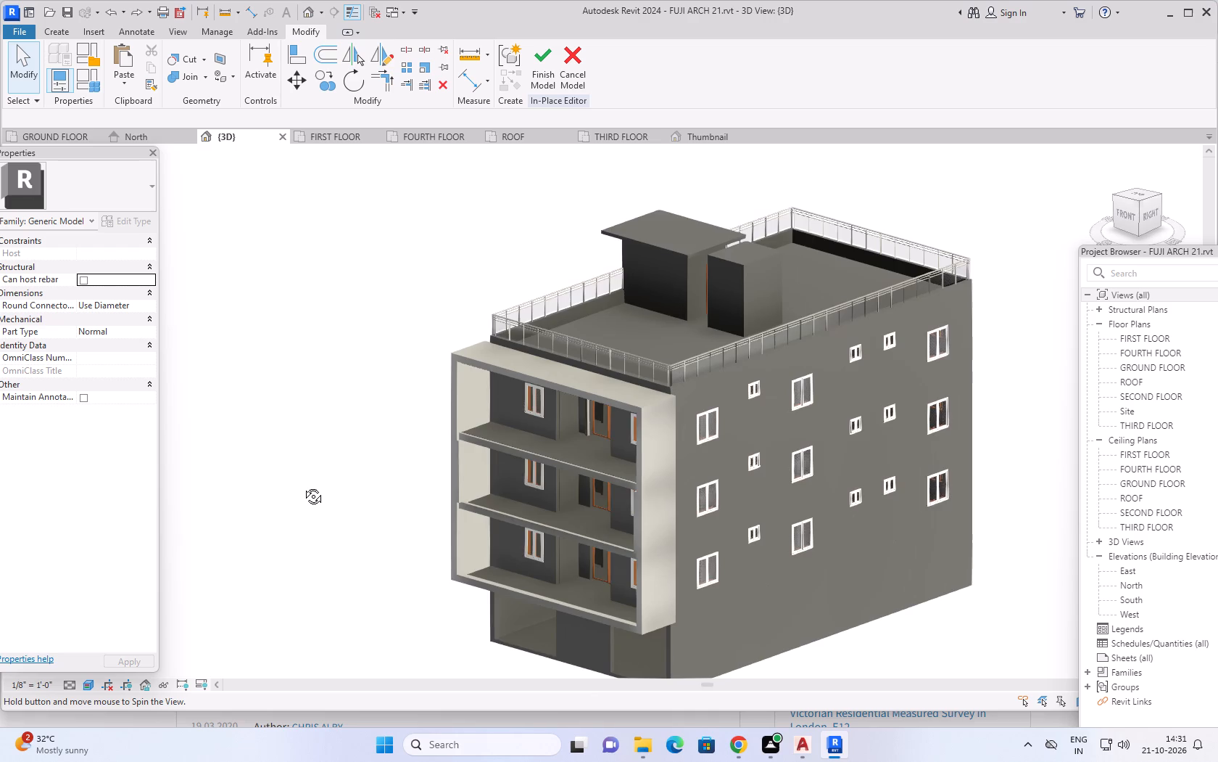
middle_click_drag(302, 486, 294, 482, "shift")
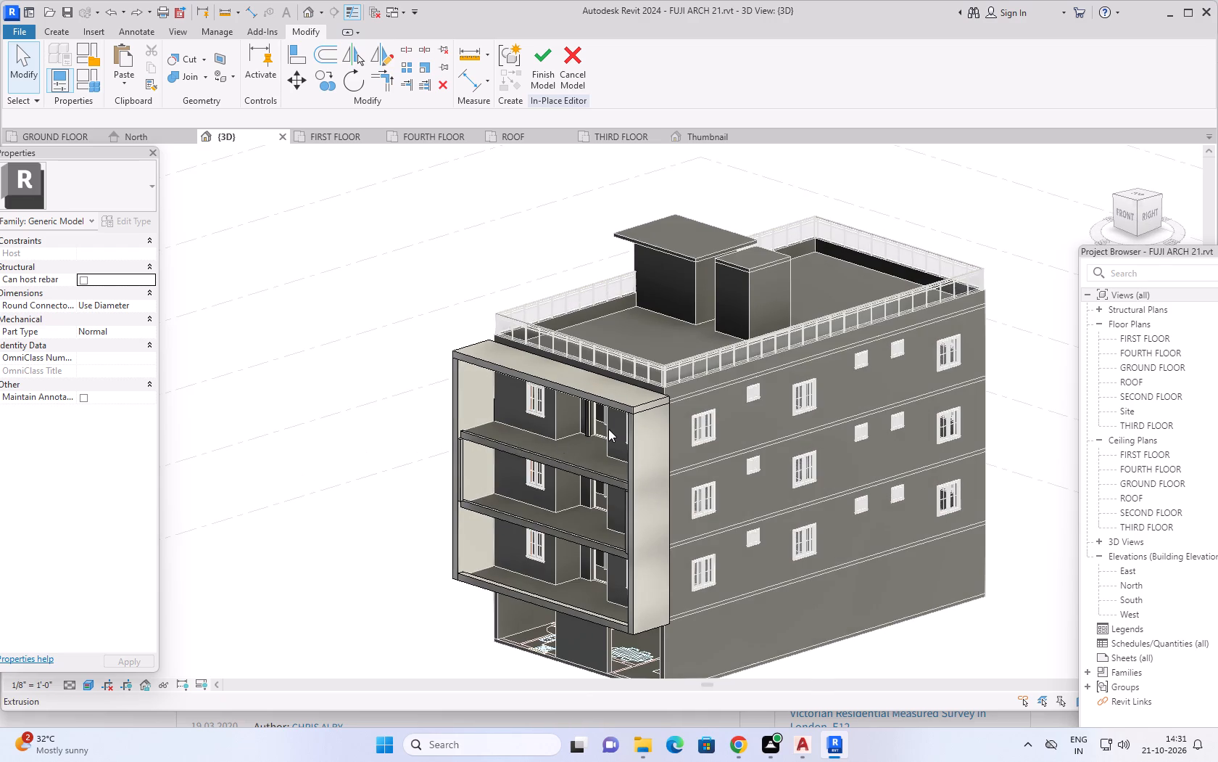
scroll(610, 427, "up", 6)
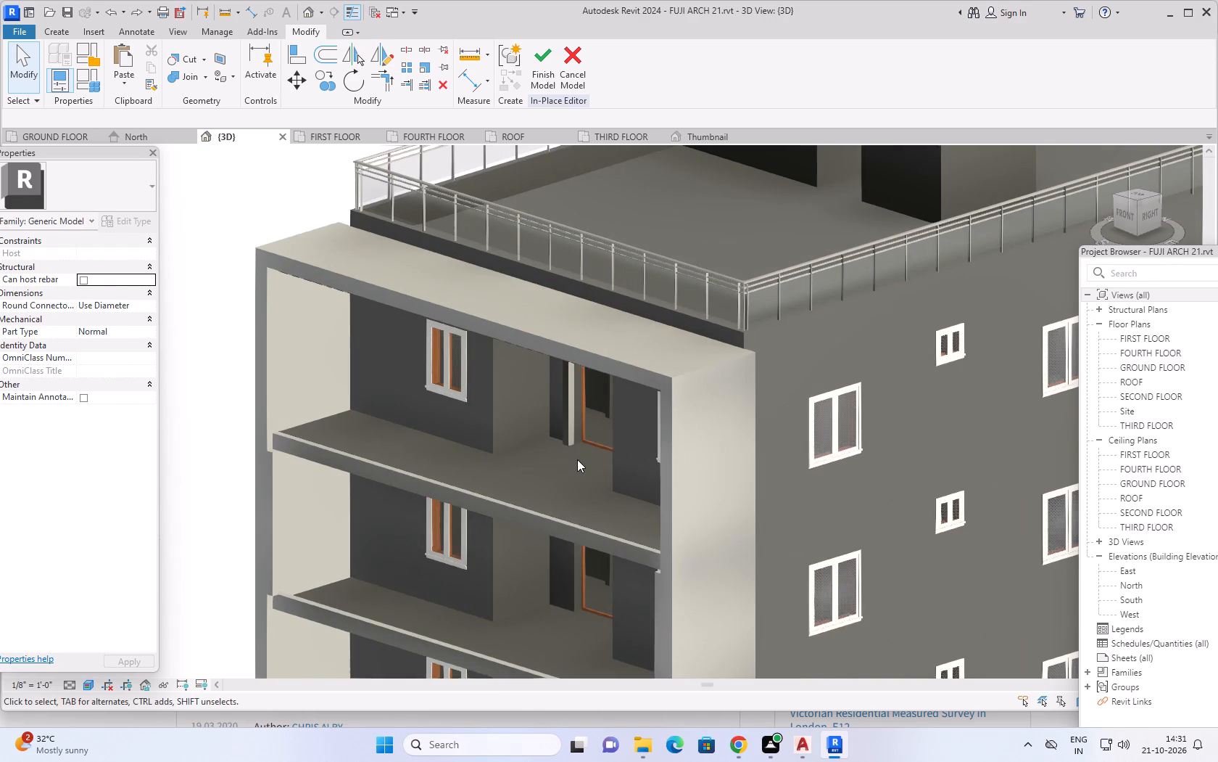
middle_click_drag(577, 459, 564, 331, "shift")
scroll(577, 459, "up", 1, "shift")
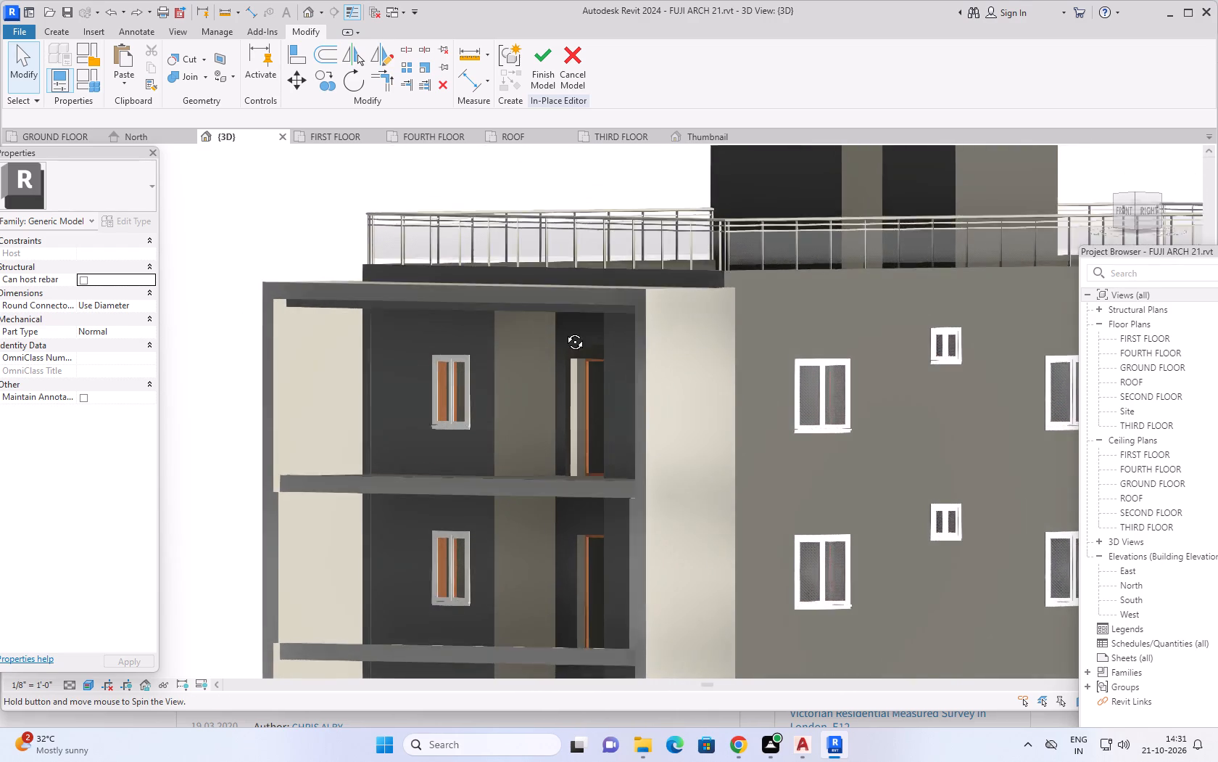
middle_click_drag(564, 331, 832, 350, "shift")
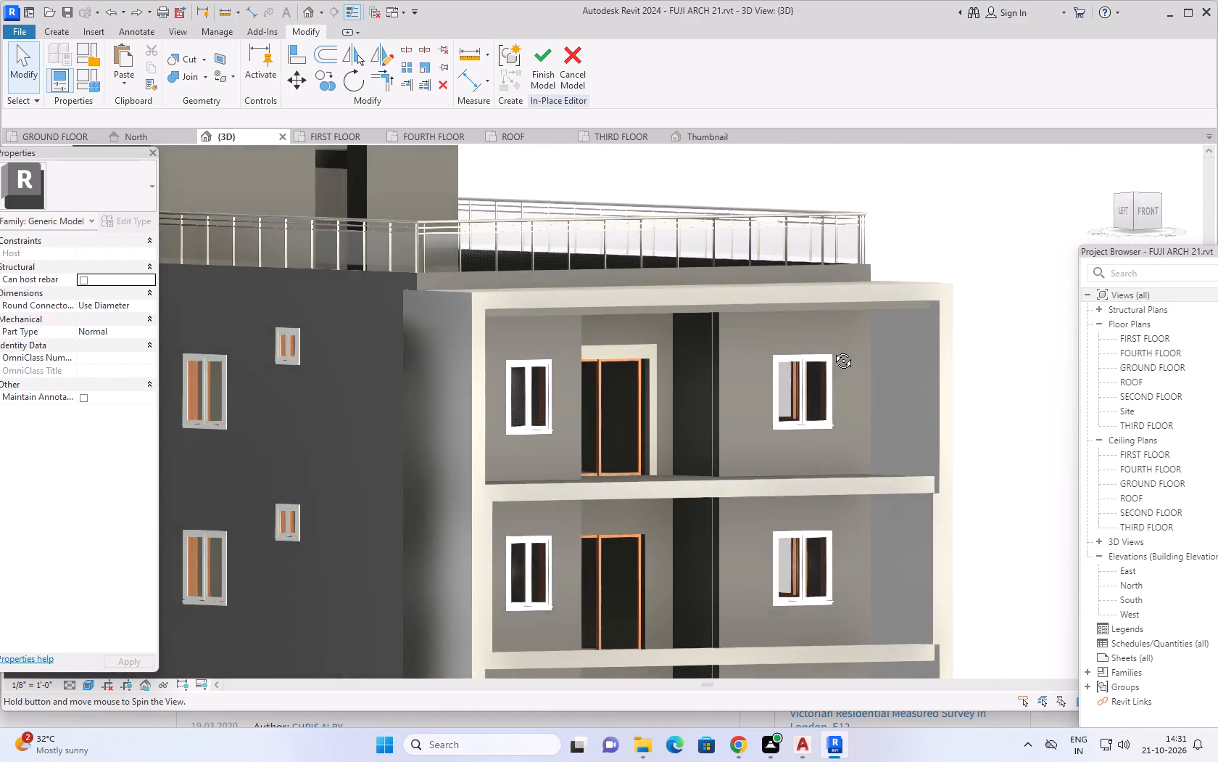
middle_click_drag(832, 350, 849, 356, "shift")
scroll(740, 395, "up", 3)
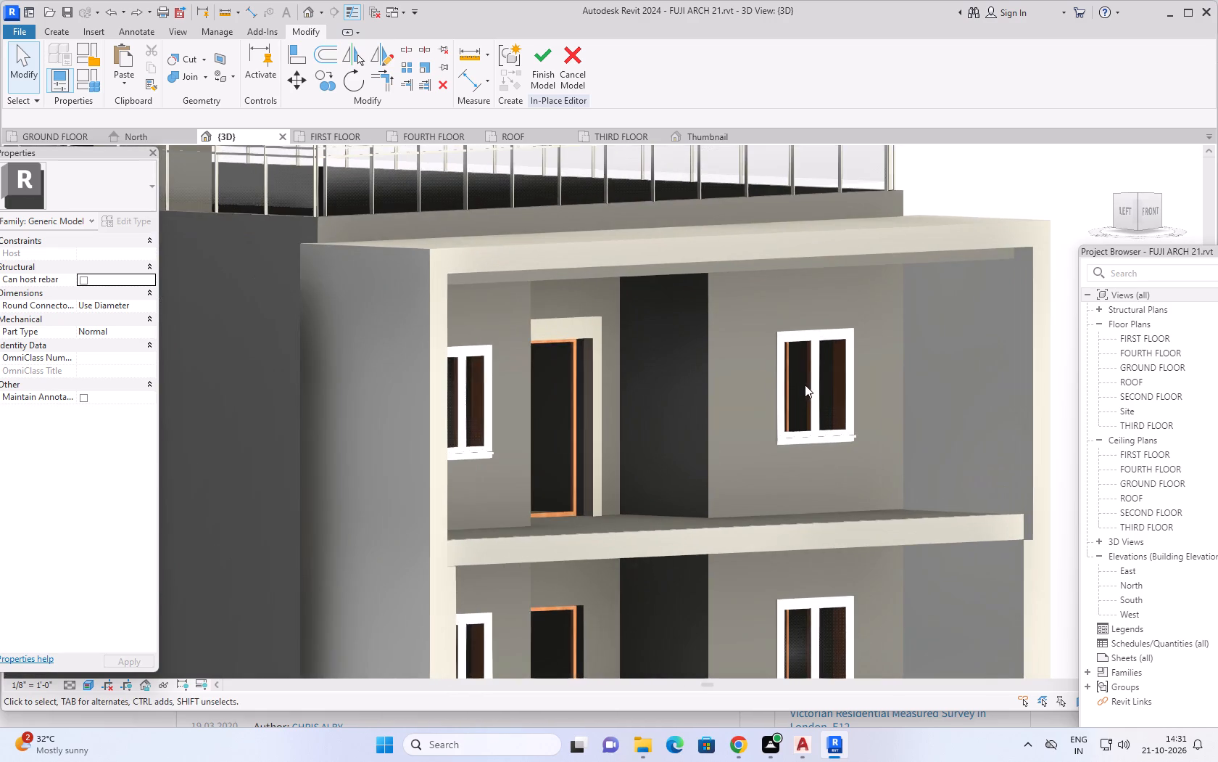
scroll(806, 385, "up", 7)
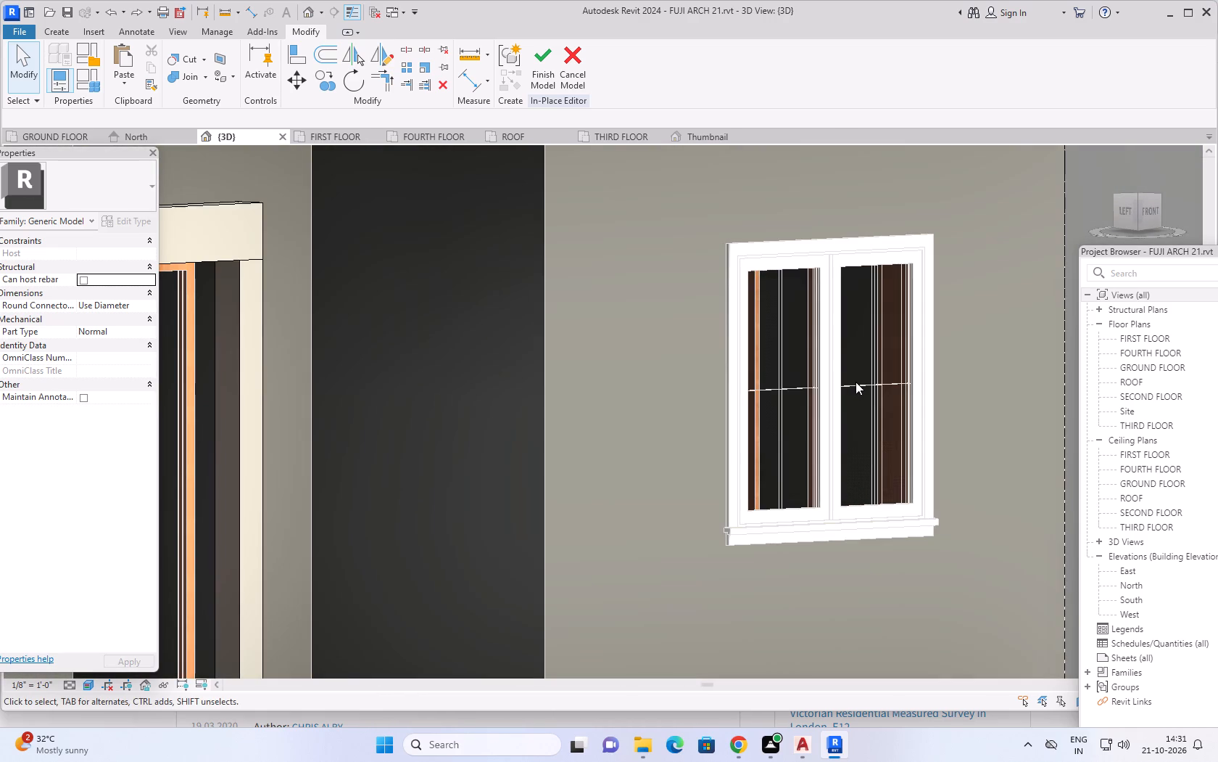
middle_click_drag(854, 387, 755, 399, "shift")
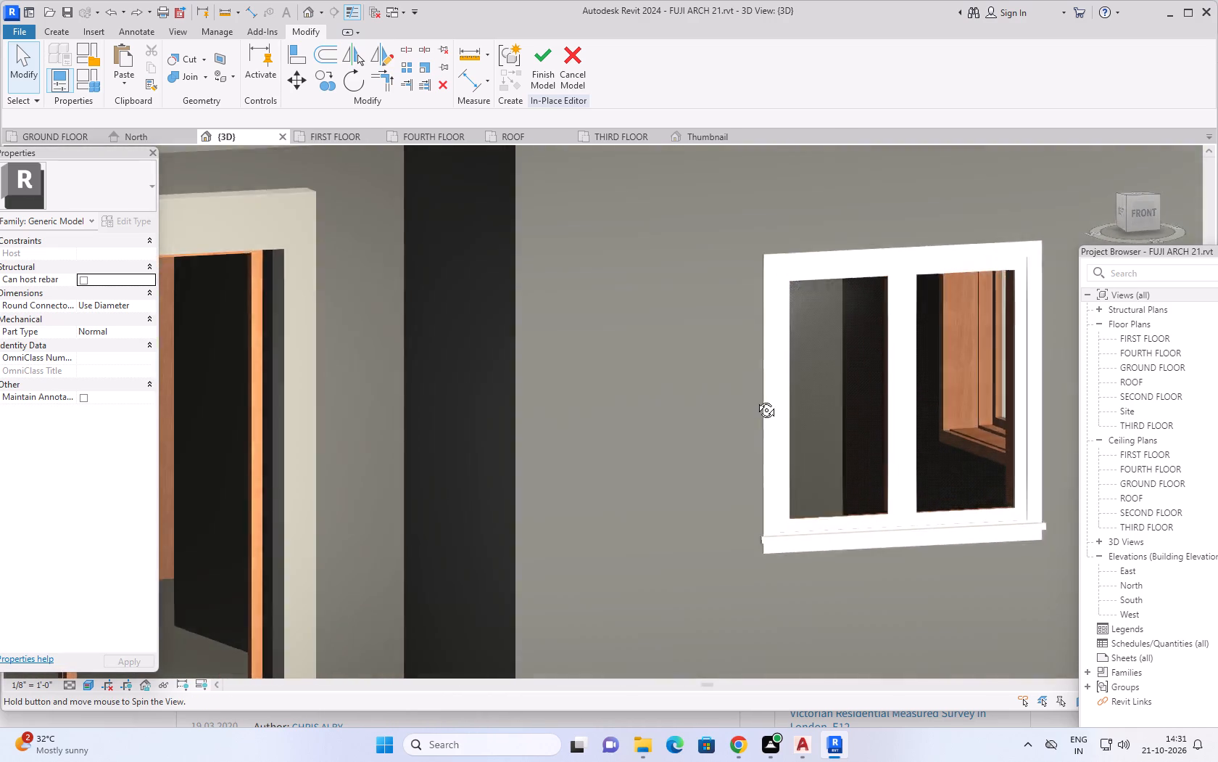
middle_click_drag(755, 399, 821, 493, "shift")
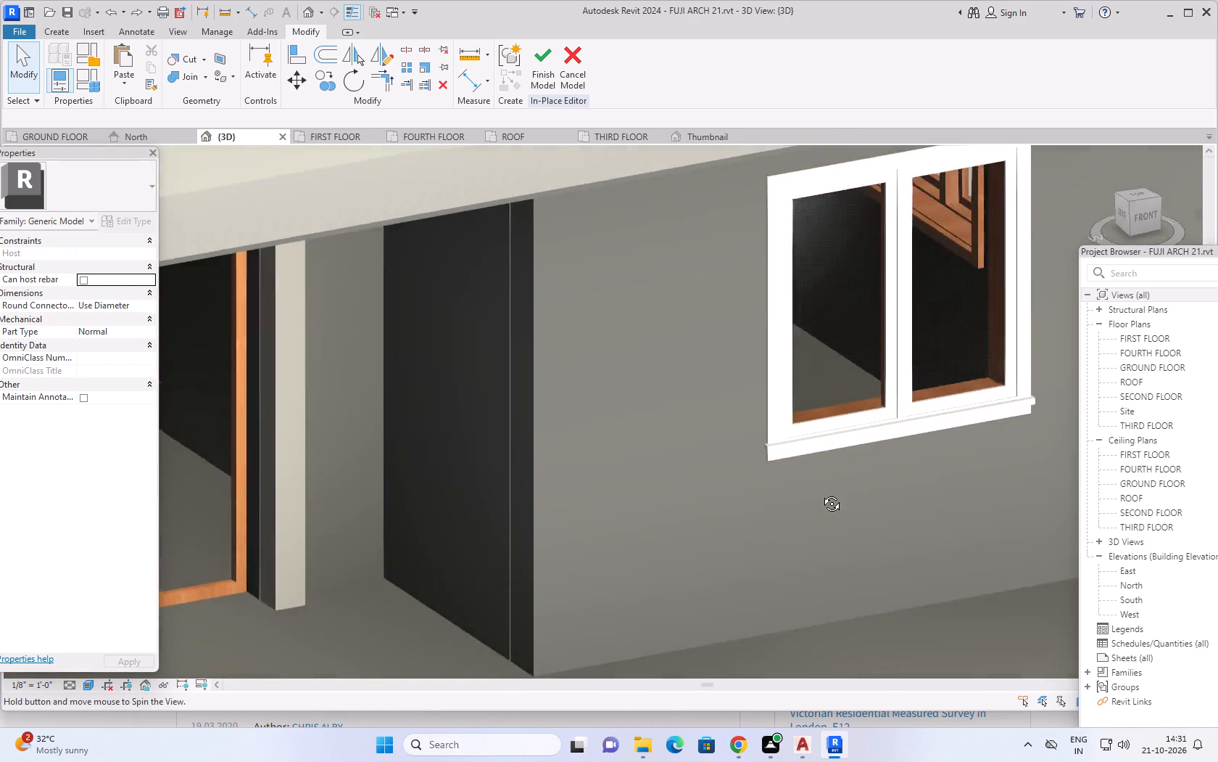
middle_click_drag(821, 493, 701, 422, "shift")
scroll(834, 478, "up", 1, "shift")
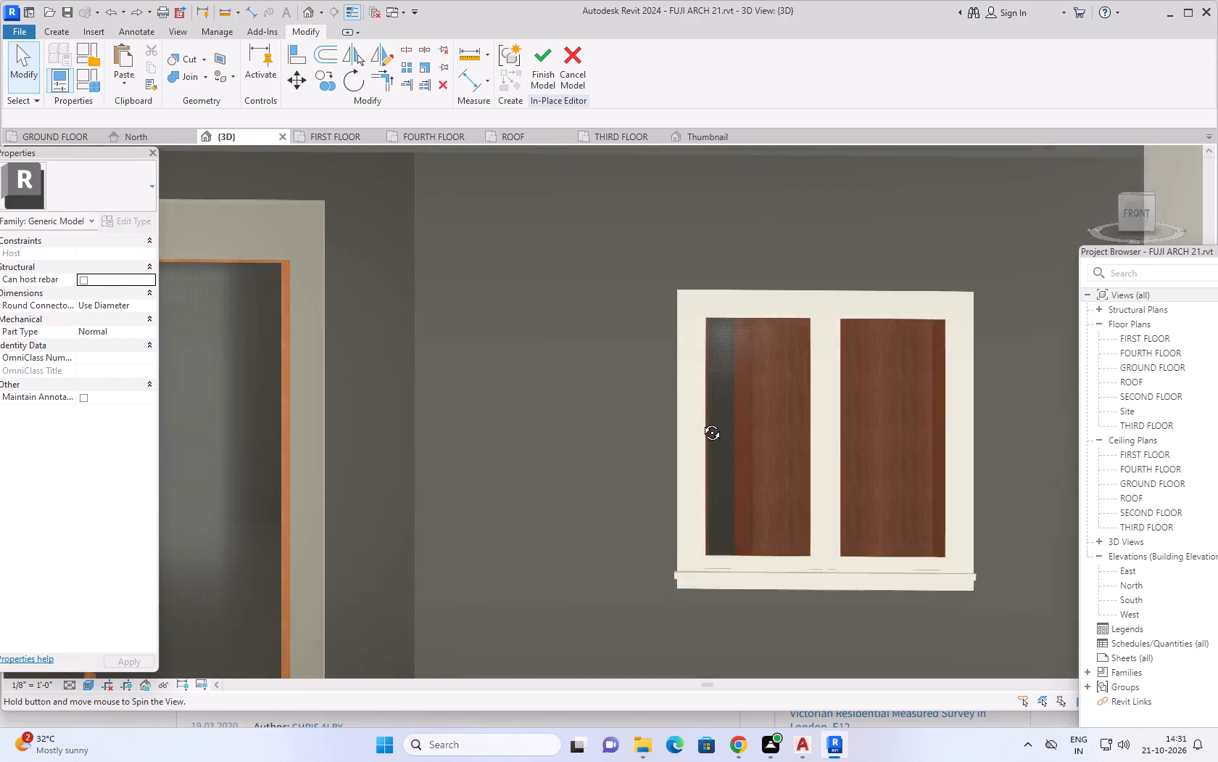
middle_click_drag(701, 422, 700, 422, "shift")
scroll(696, 414, "down", 10)
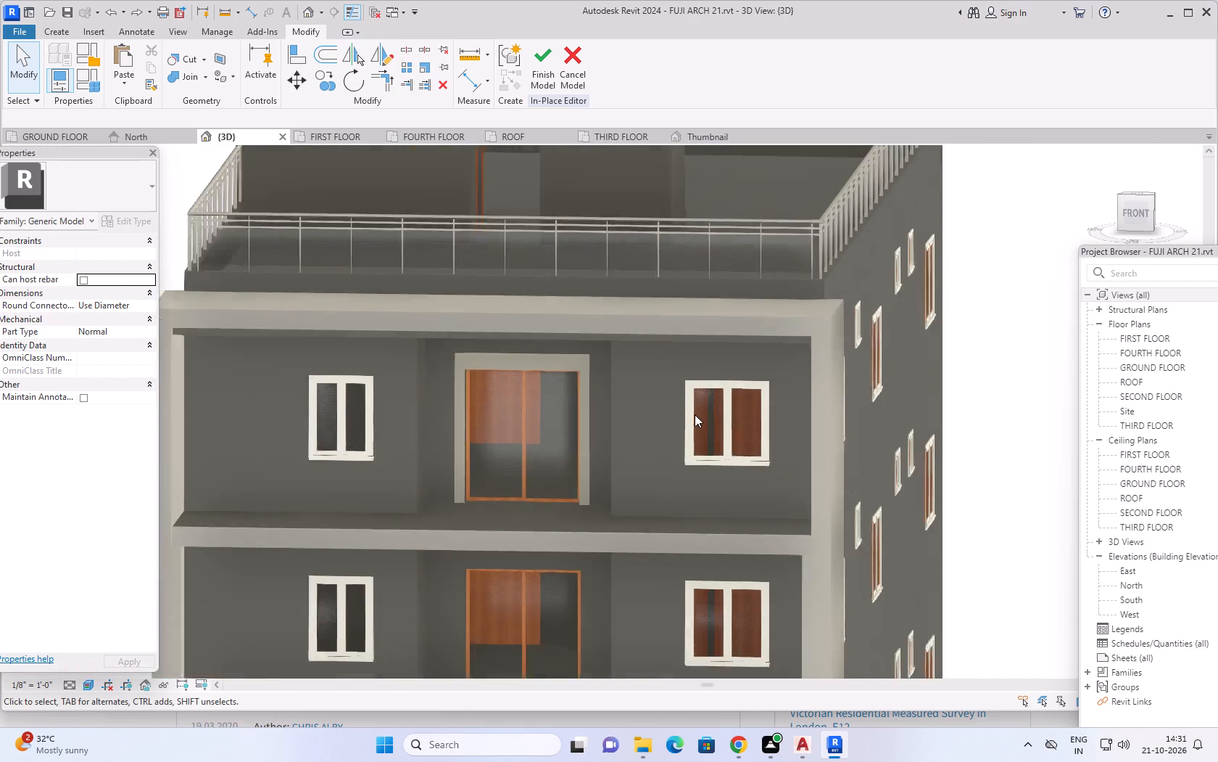
scroll(695, 414, "down", 3)
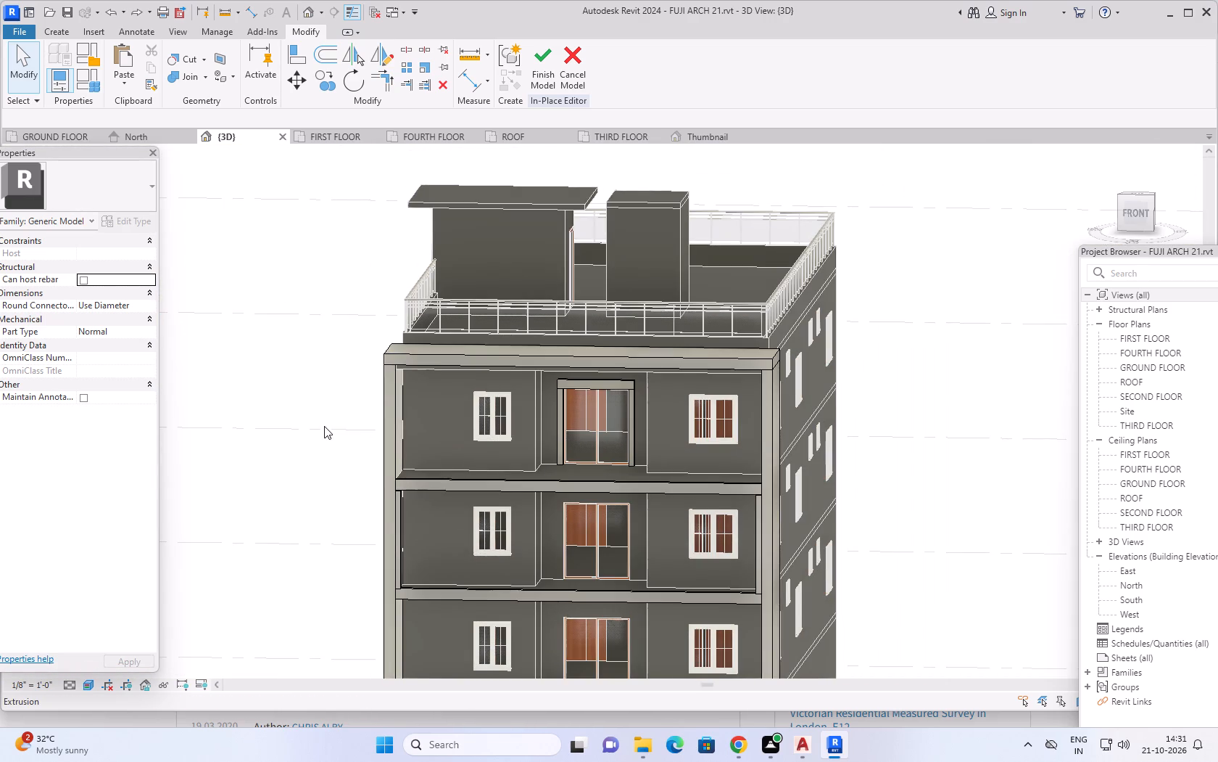
Examine the sliding balcony doors of the two lower storeys from the front, comparing them with the top-storey door.
middle_click_drag(324, 426, 324, 399)
scroll(329, 396, "down", 3)
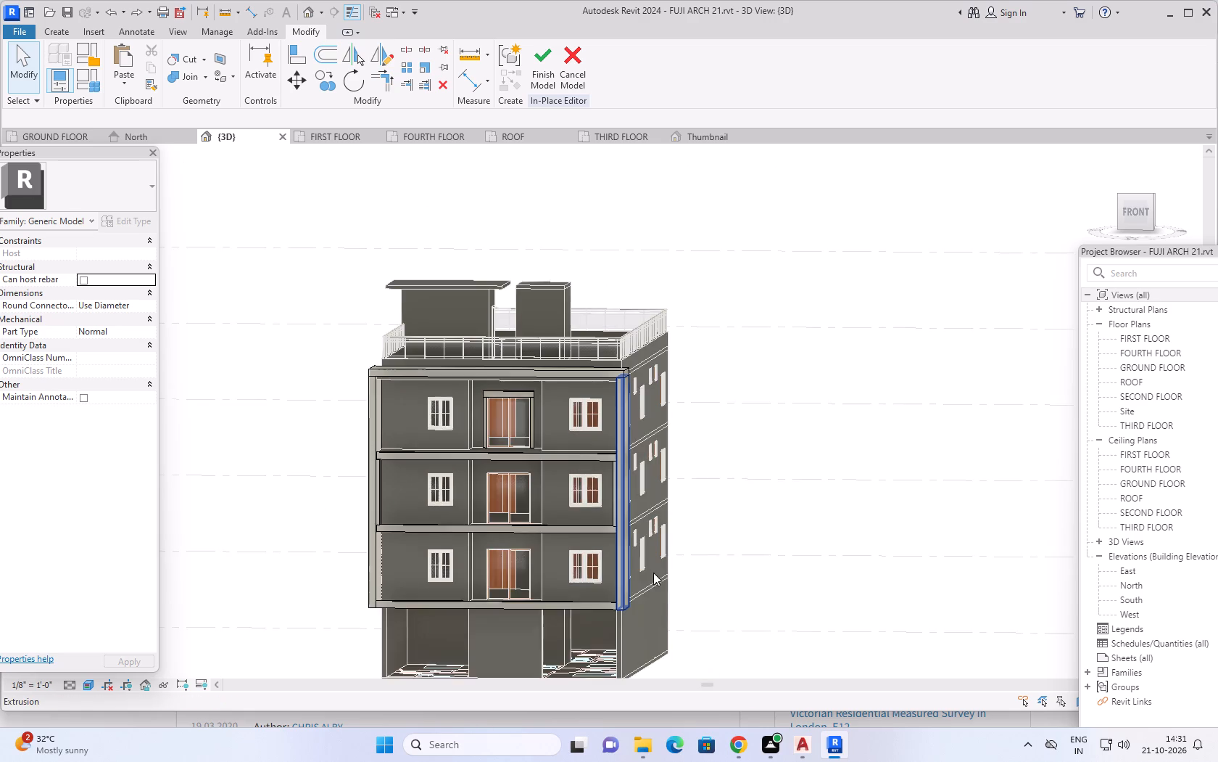
middle_click_drag(765, 532, 787, 494)
scroll(542, 597, "up", 2)
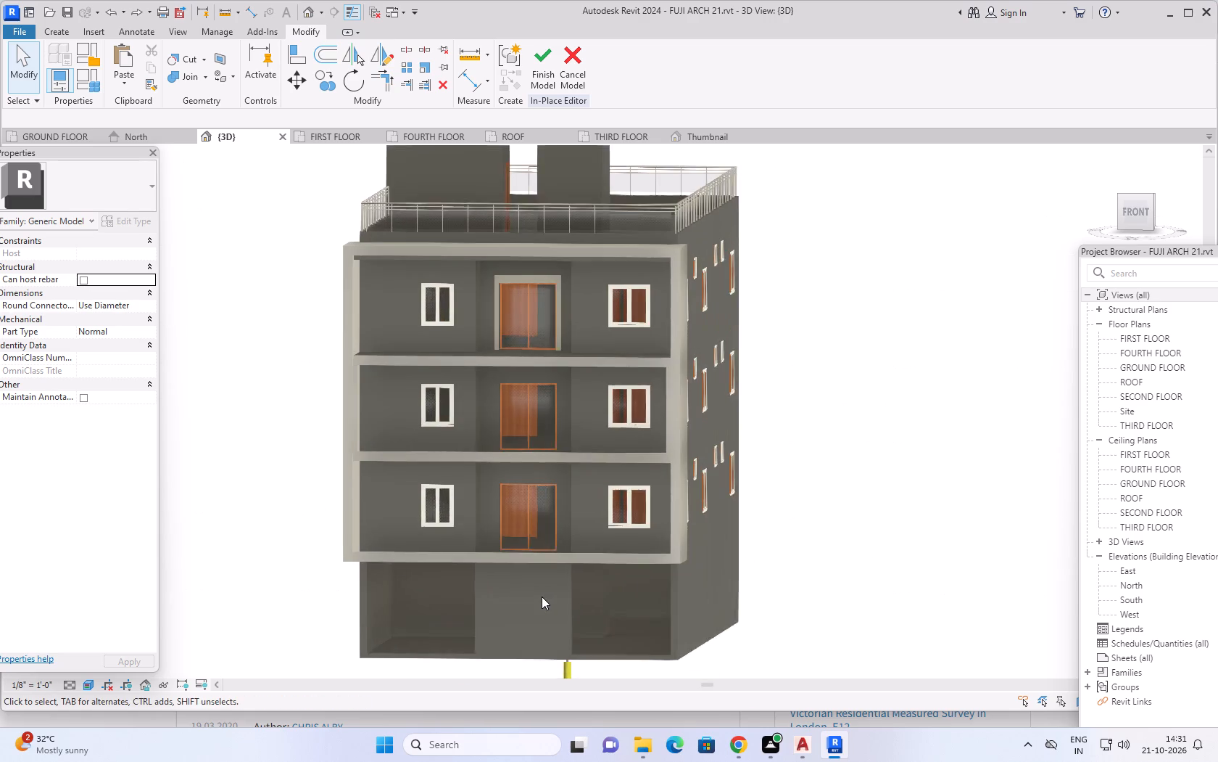
scroll(542, 597, "up", 2)
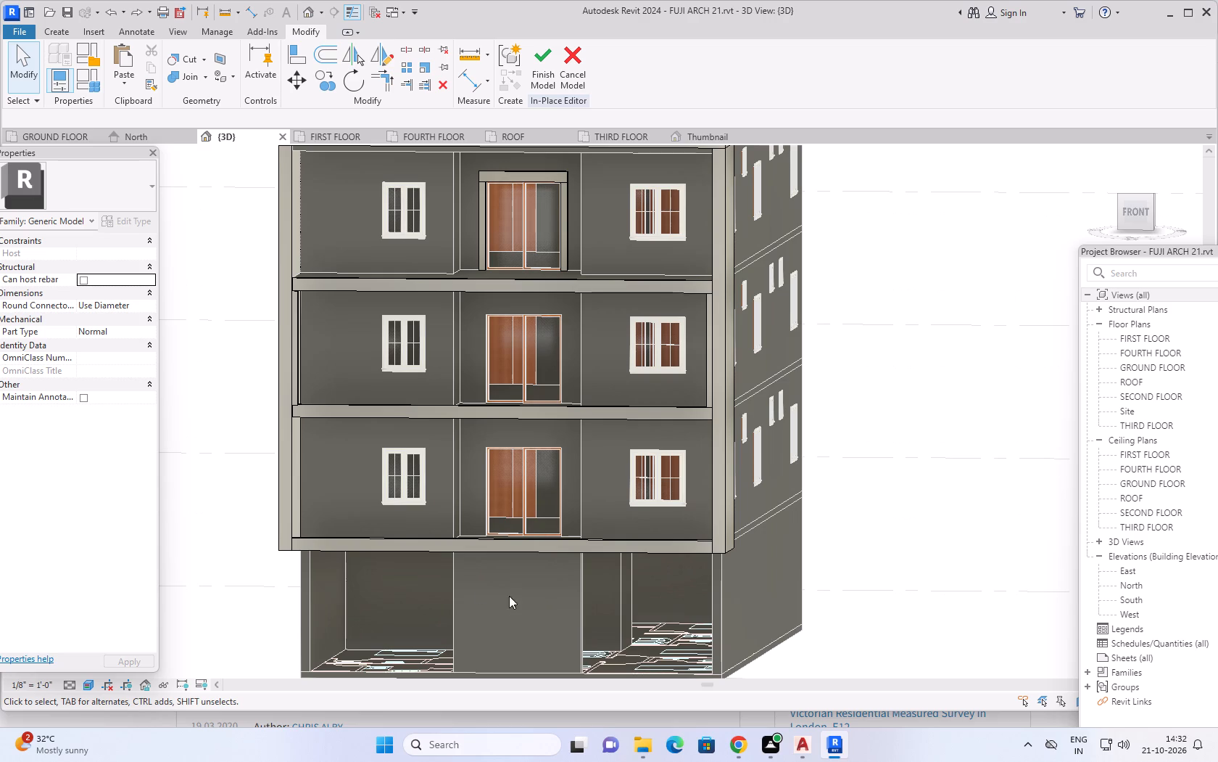
scroll(499, 524, "up", 1)
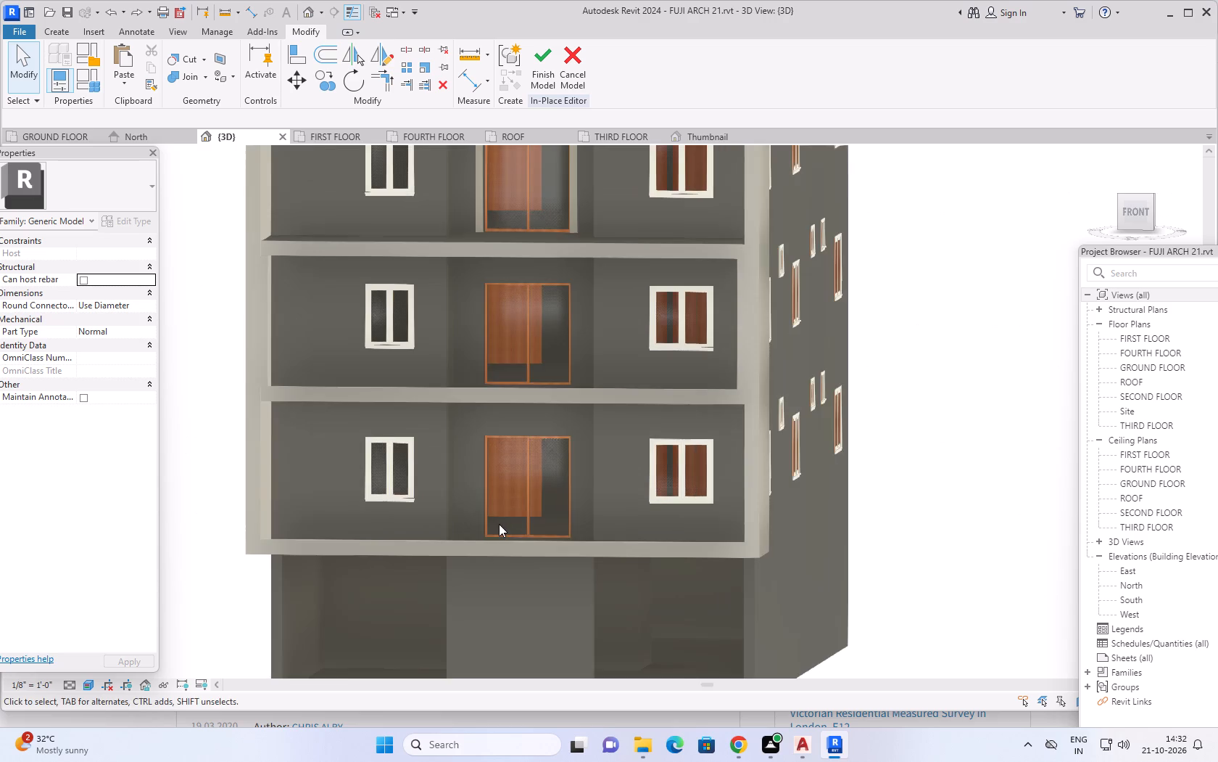
scroll(500, 524, "down", 3)
scroll(506, 534, "up", 3)
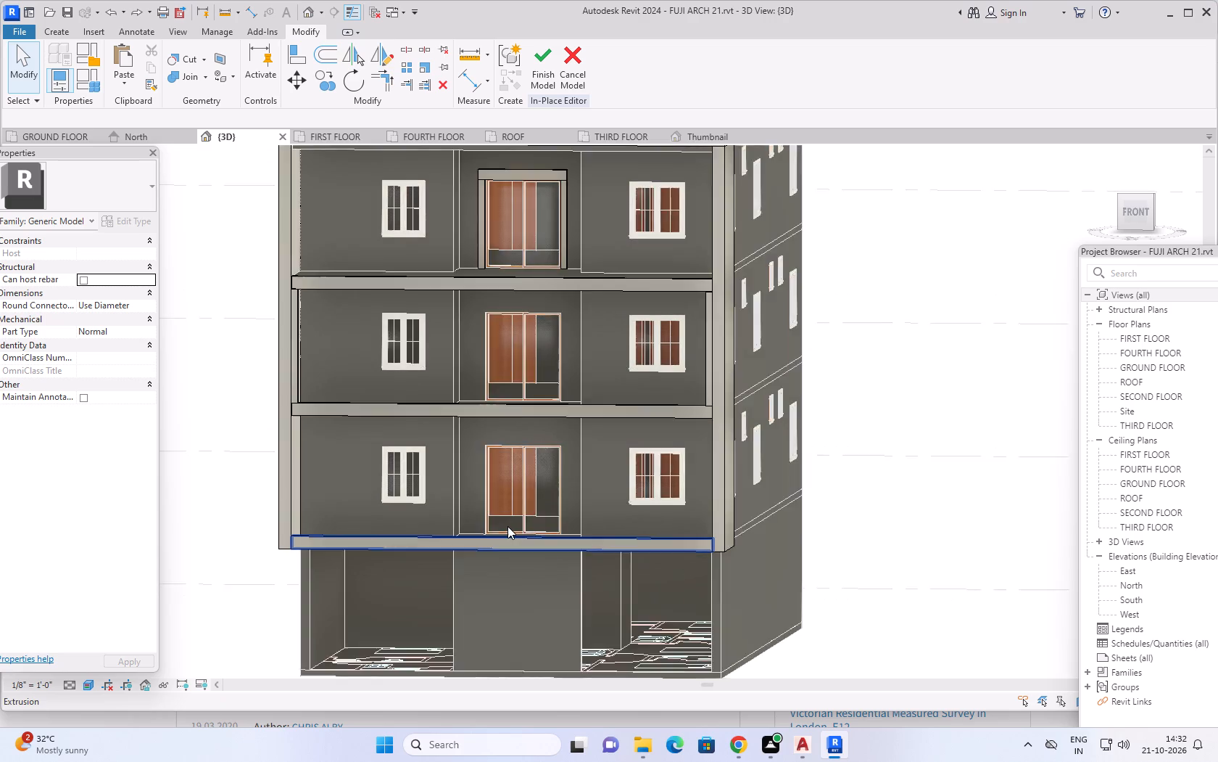
scroll(507, 526, "up", 2)
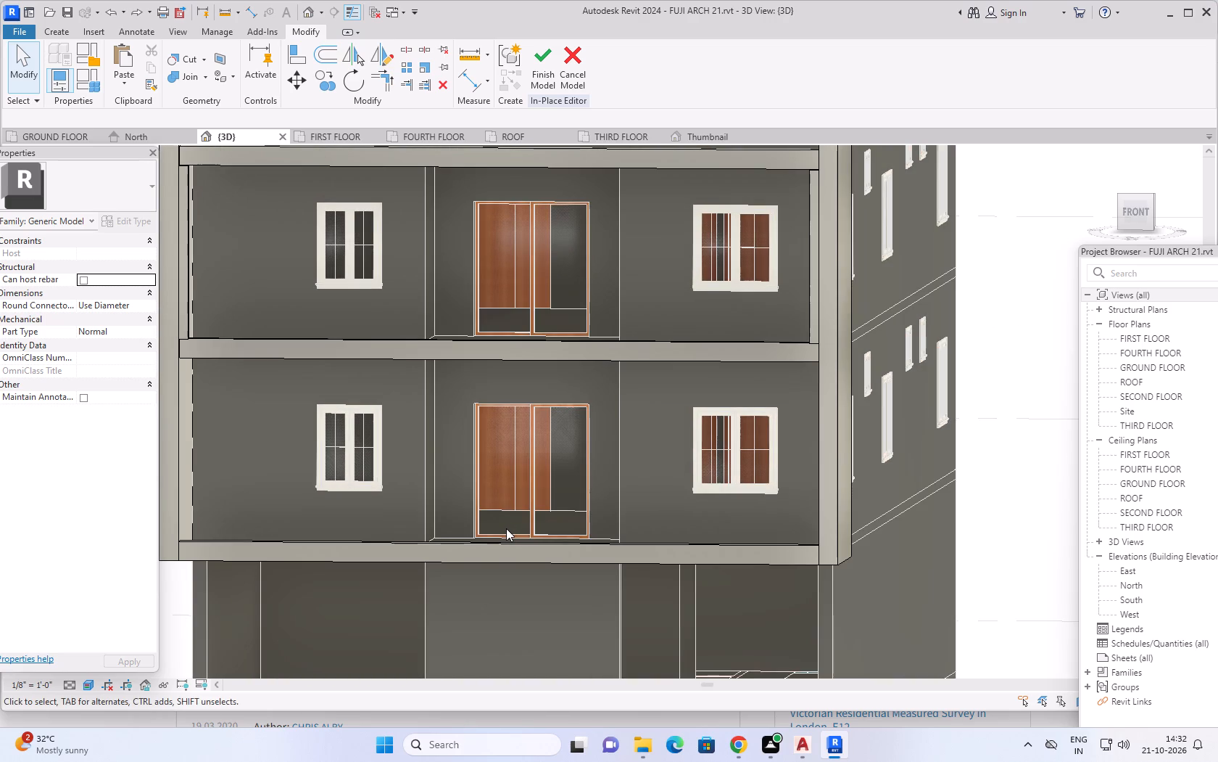
Examine the front facade and the vertical edge-band extrusions at both sides, comparing the door surrounds across the storeys.
scroll(500, 527, "down", 3)
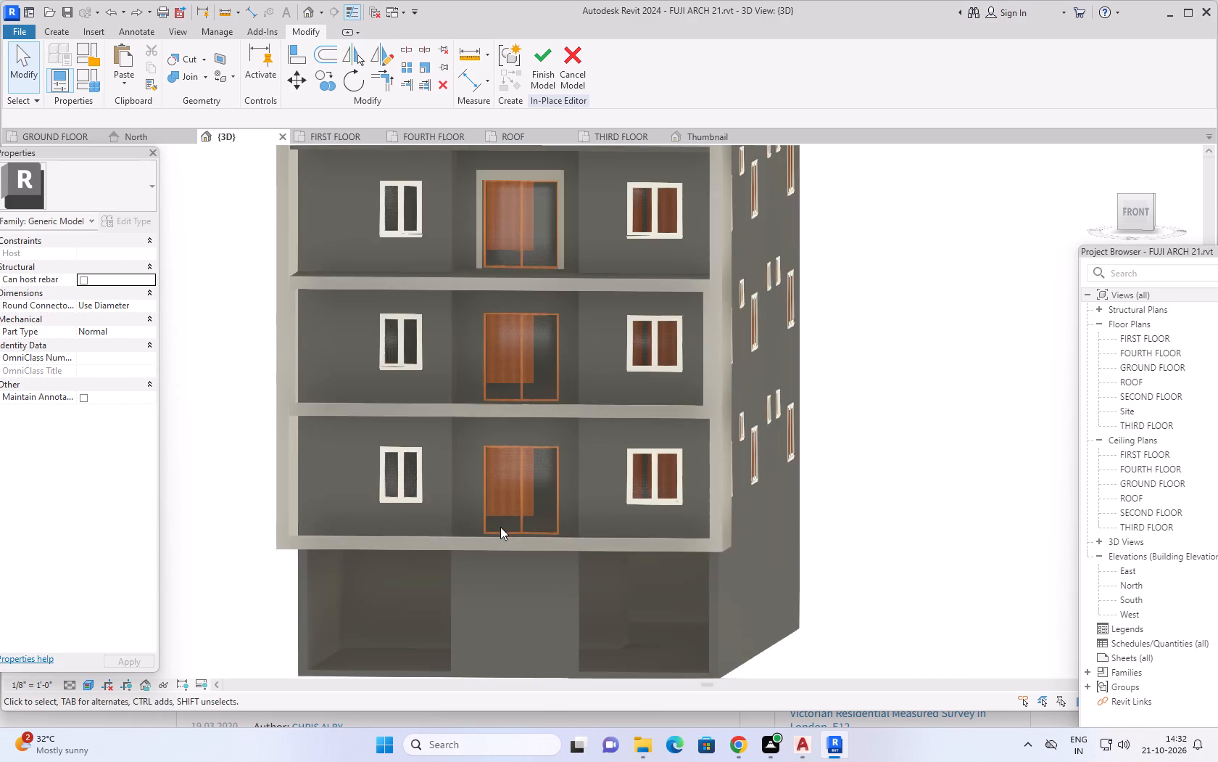
scroll(500, 527, "down", 2)
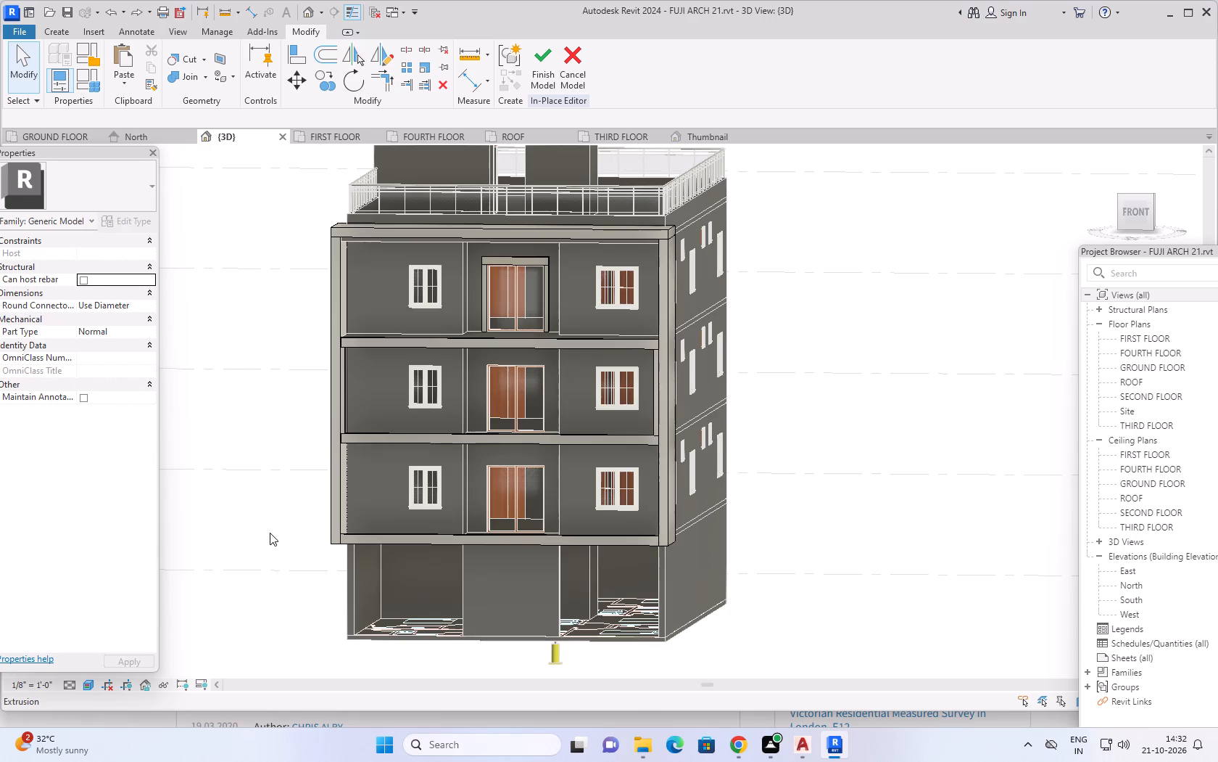
middle_click_drag(269, 530, 291, 497)
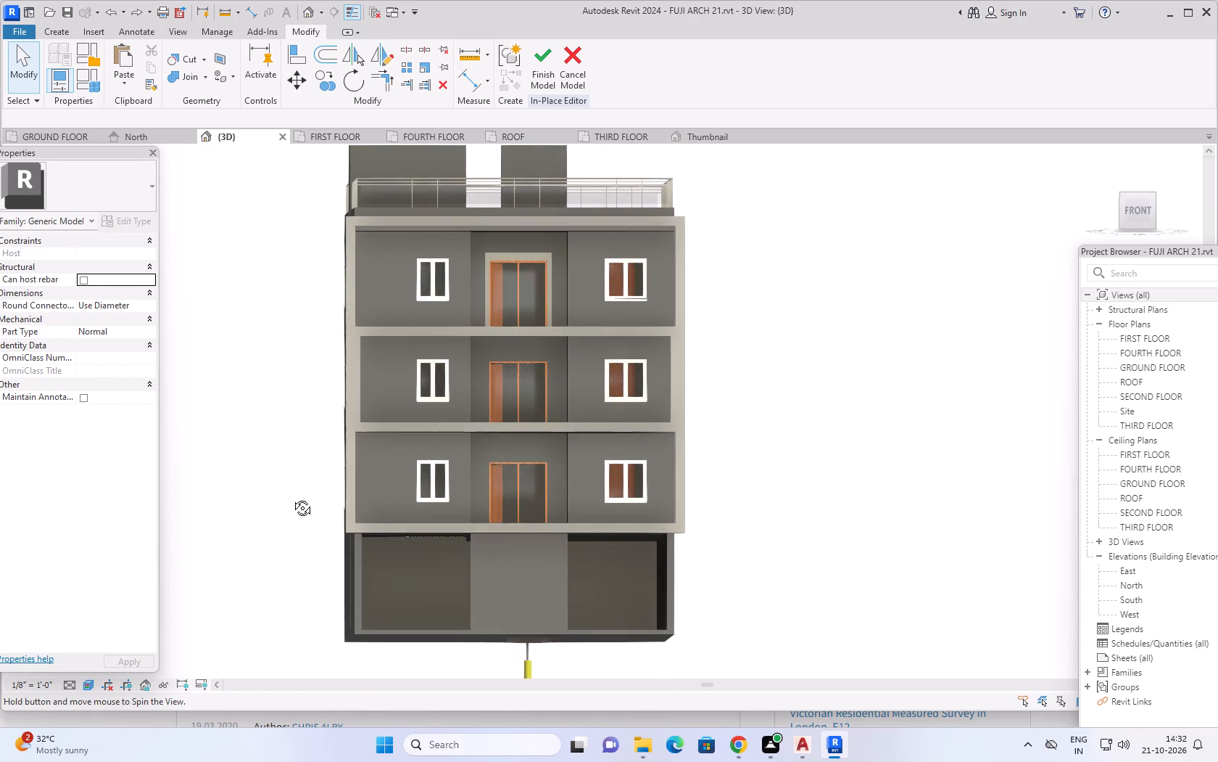
middle_click_drag(291, 497, 279, 539)
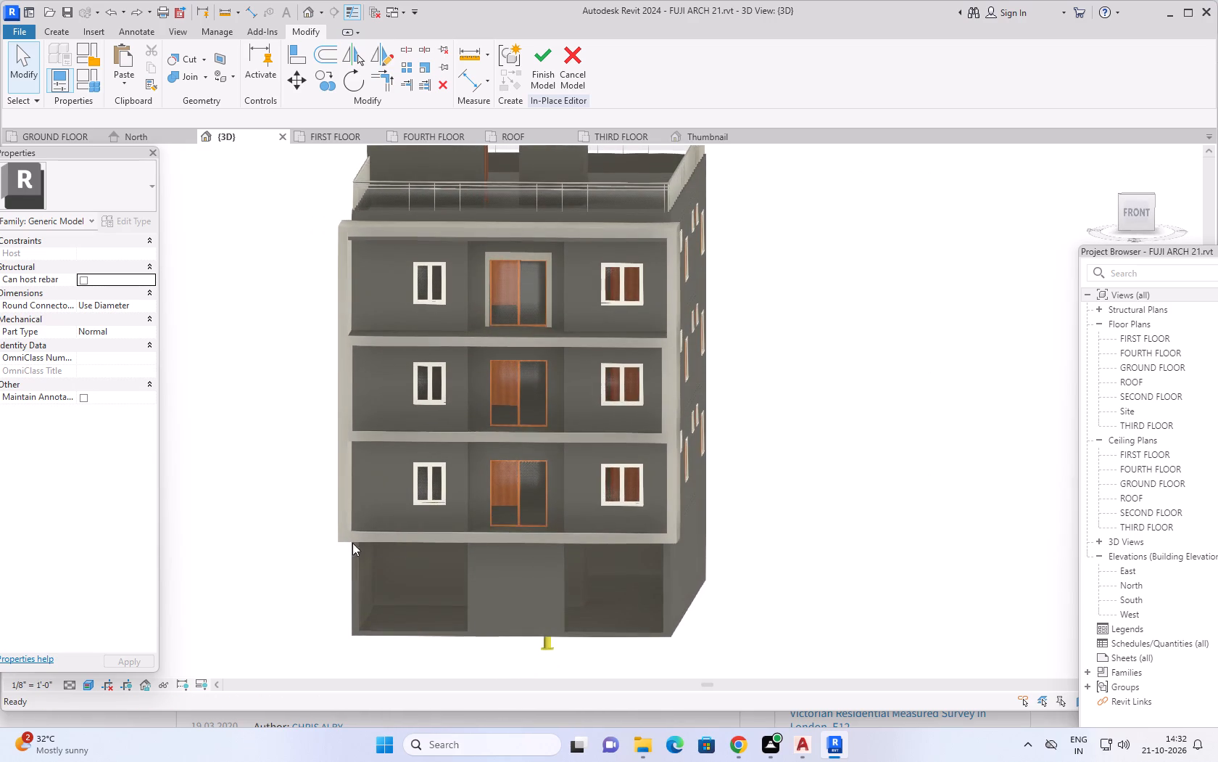
scroll(500, 544, "up", 4)
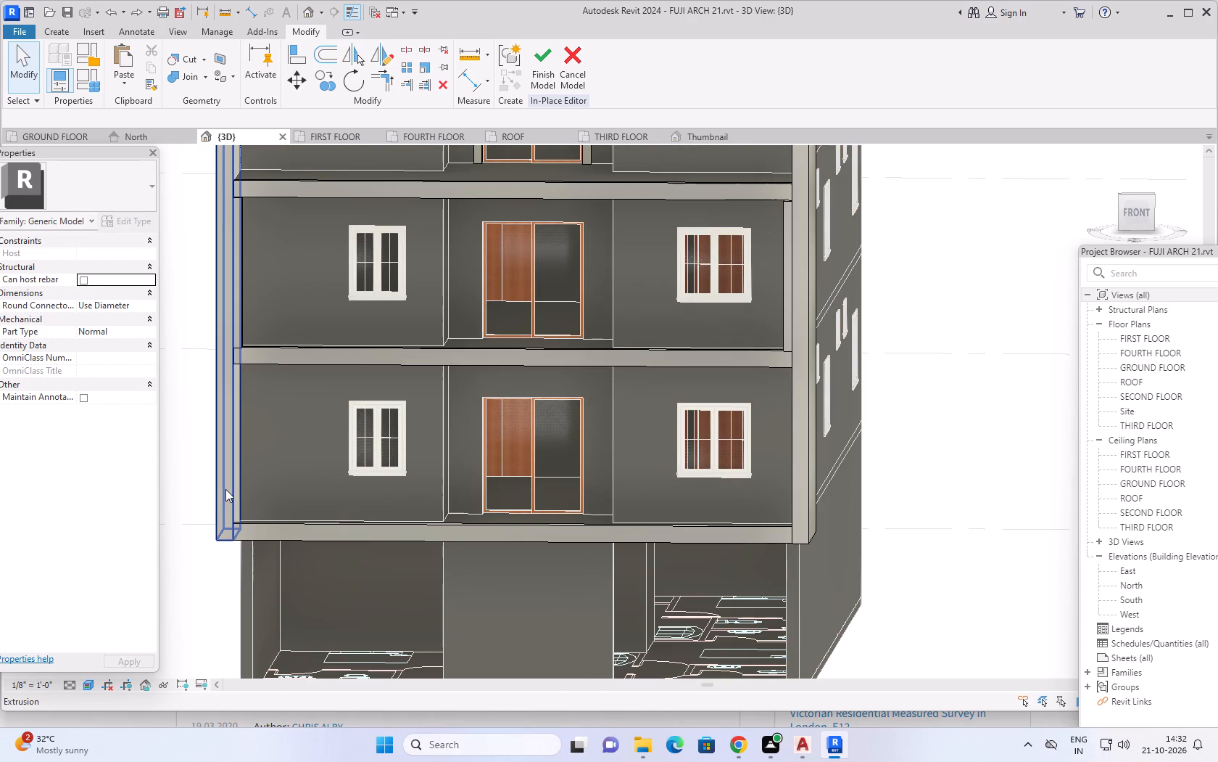
key("Escape")
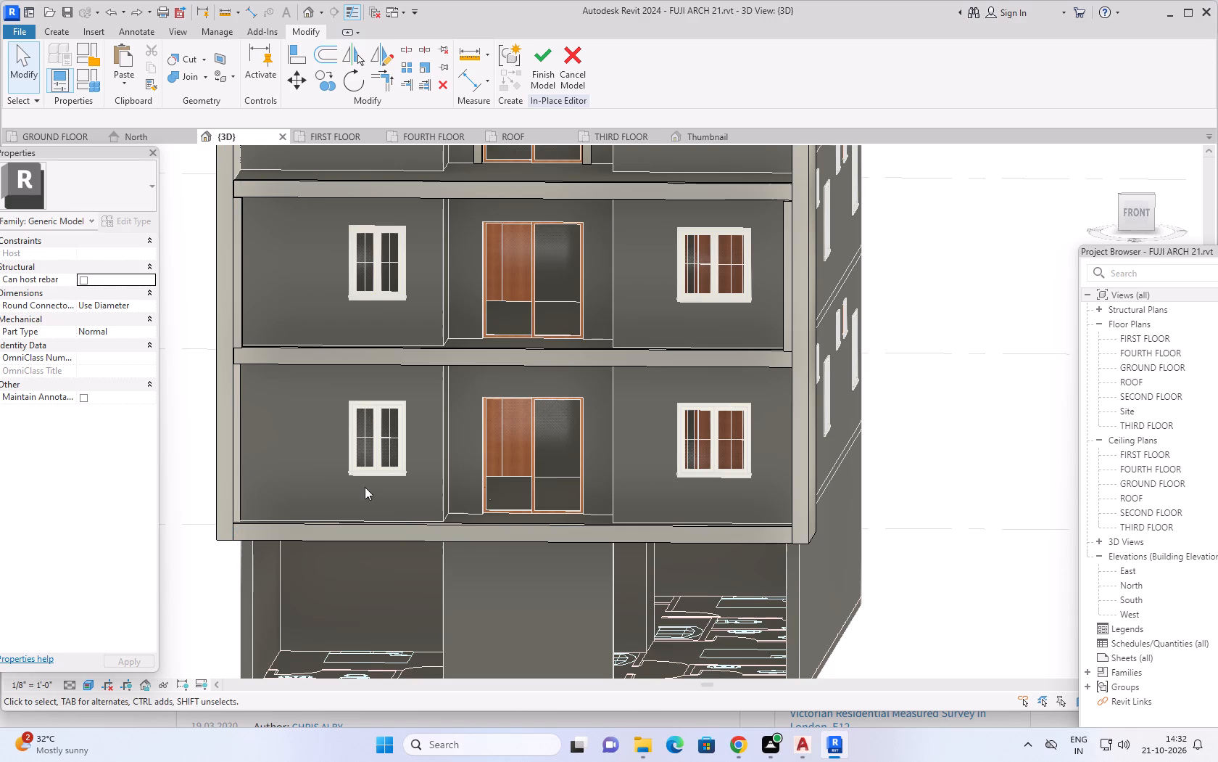
key("Escape")
left_click(797, 403)
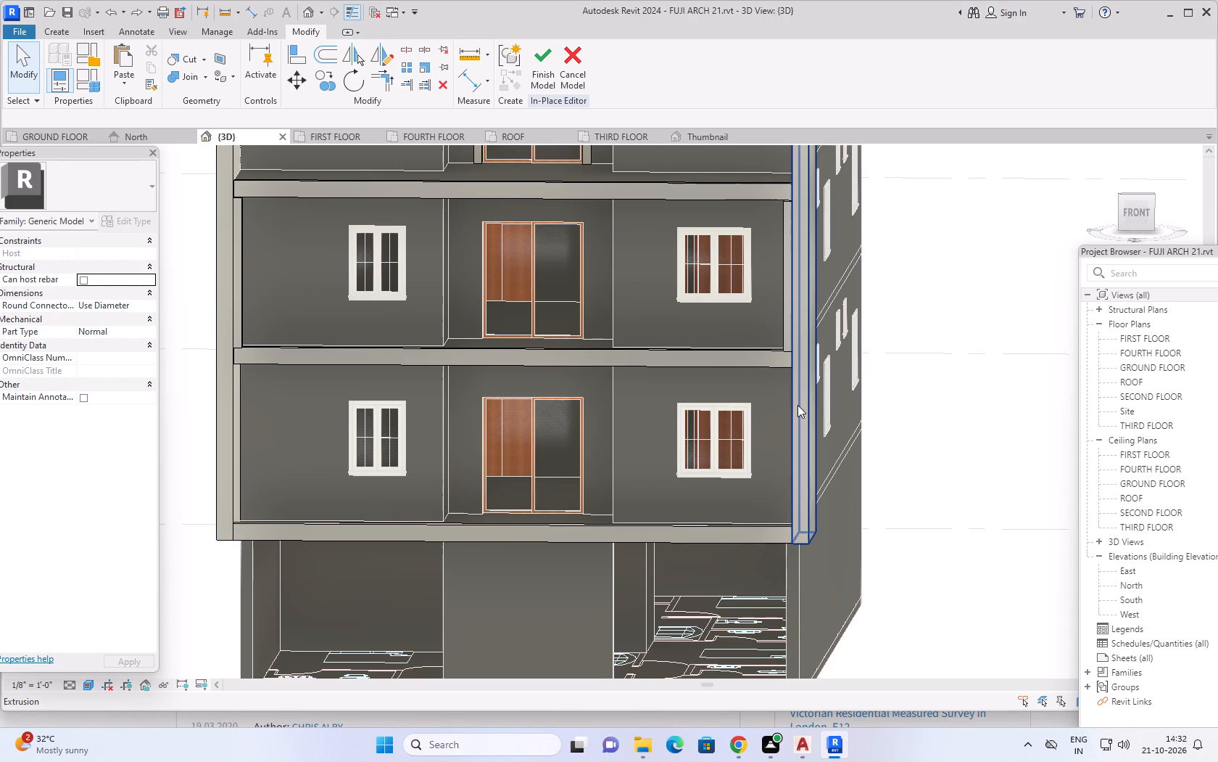
scroll(803, 434, "down", 5)
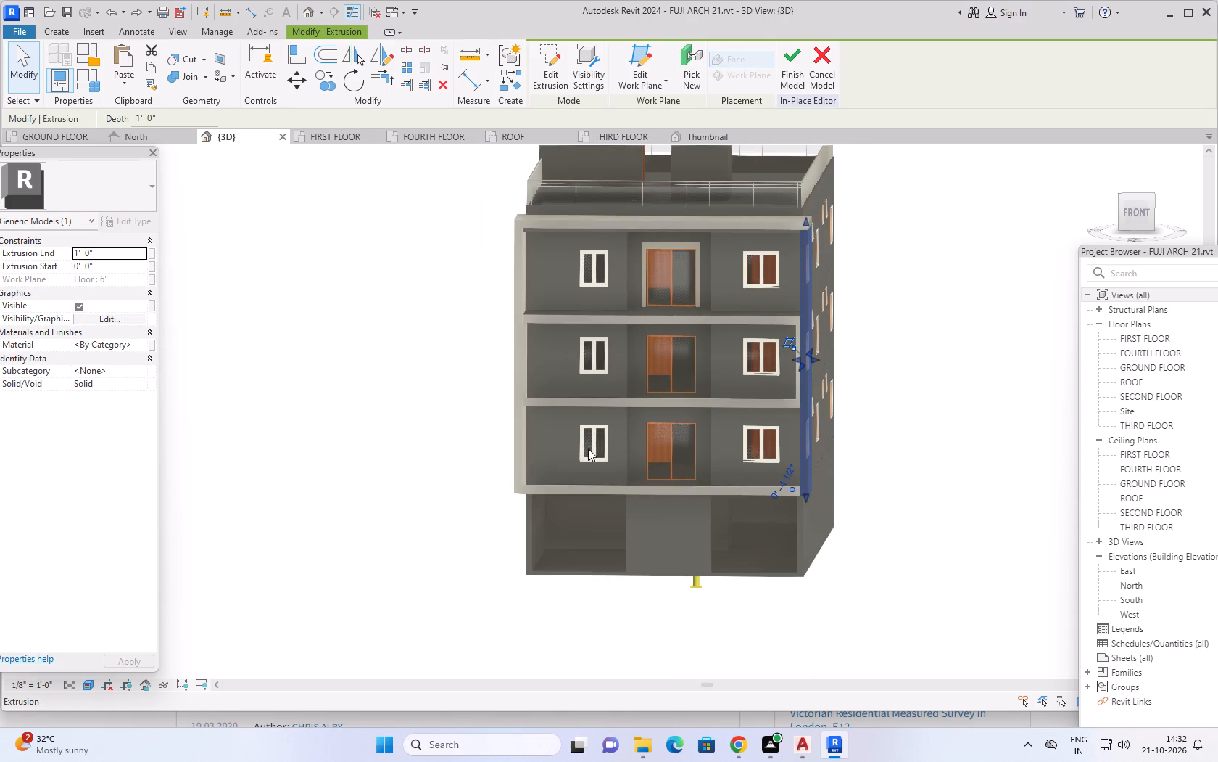
left_click(516, 380)
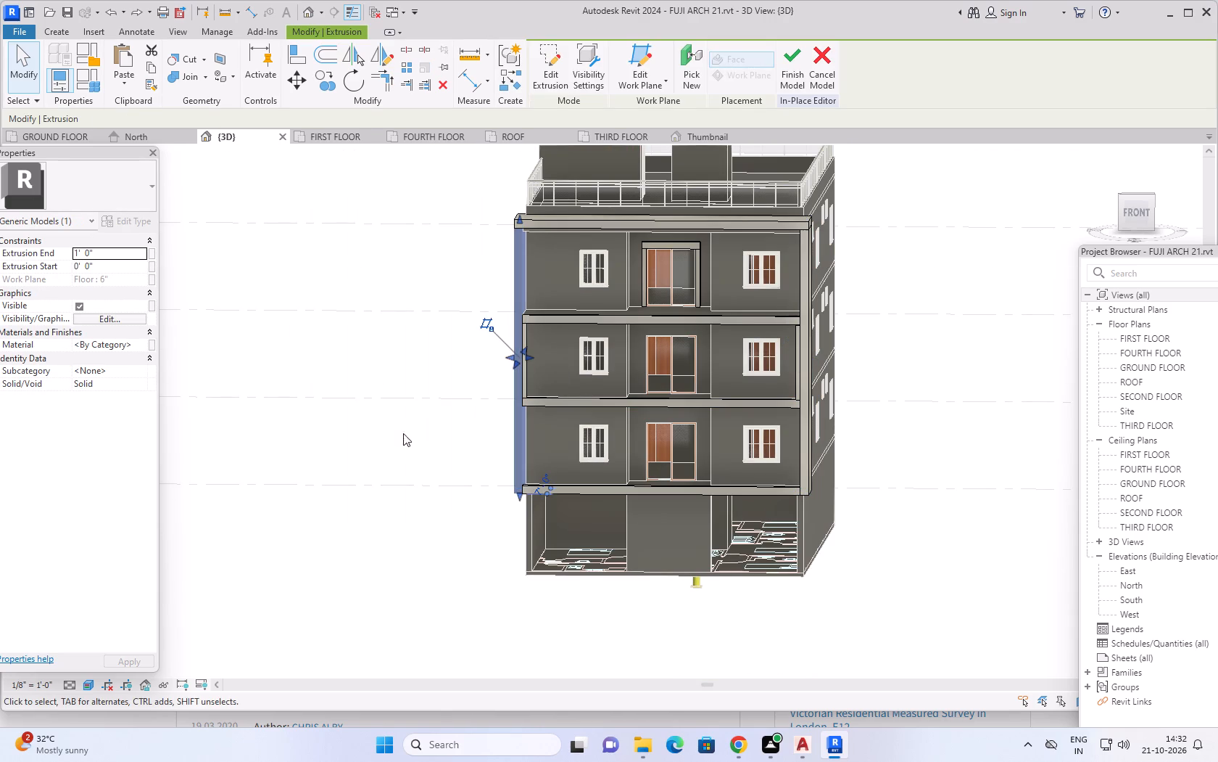
key("Escape")
key("Escape")
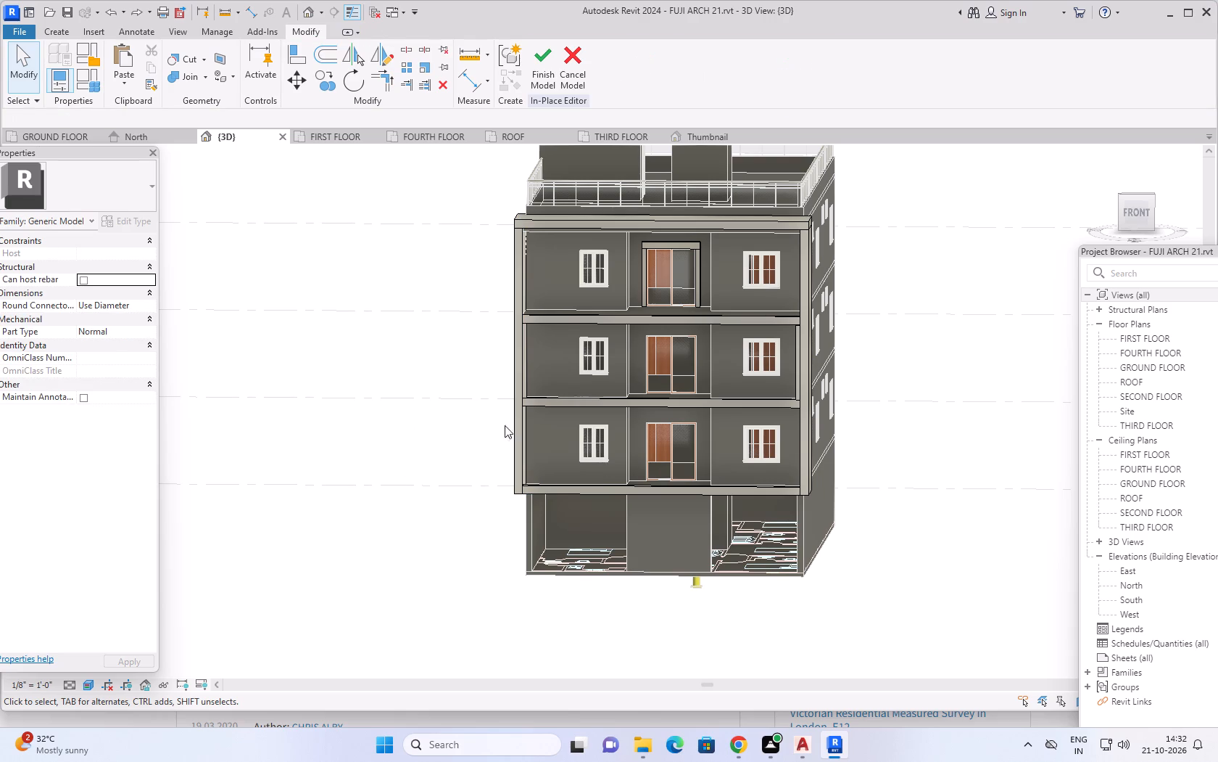
scroll(625, 434, "up", 3)
scroll(650, 448, "down", 1)
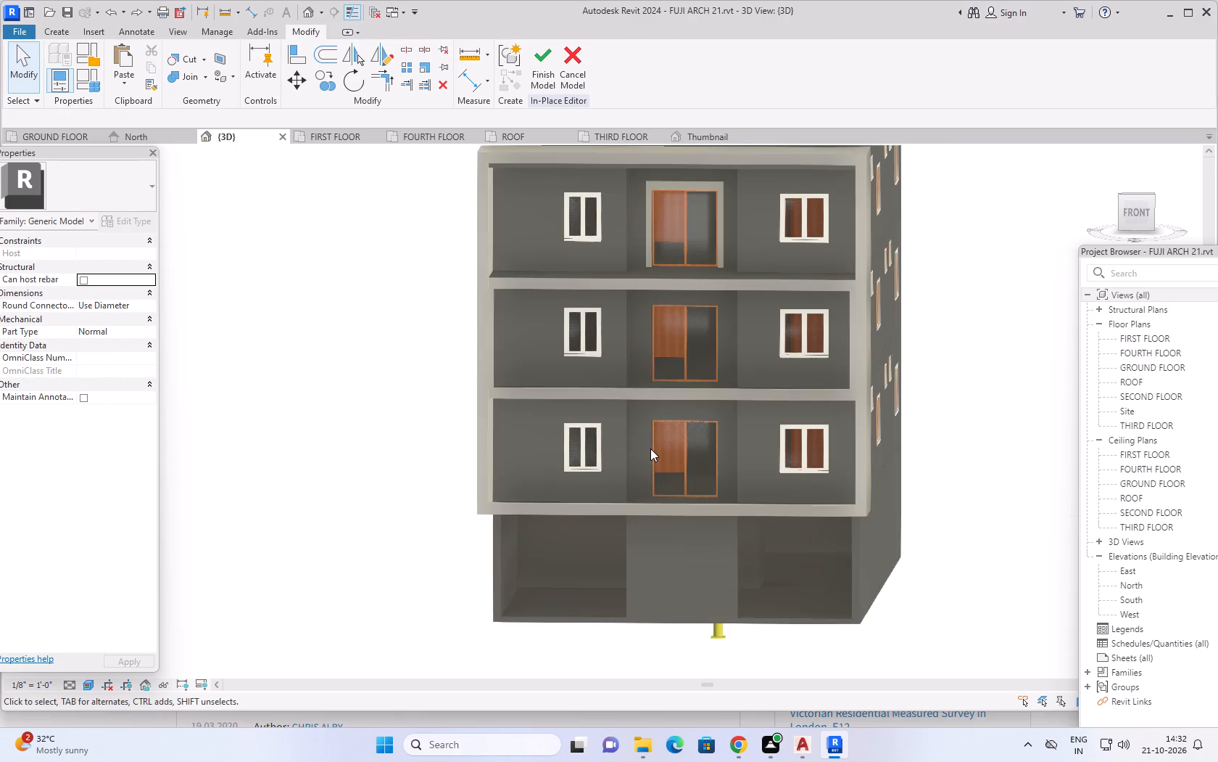
middle_click_drag(406, 425, 364, 471)
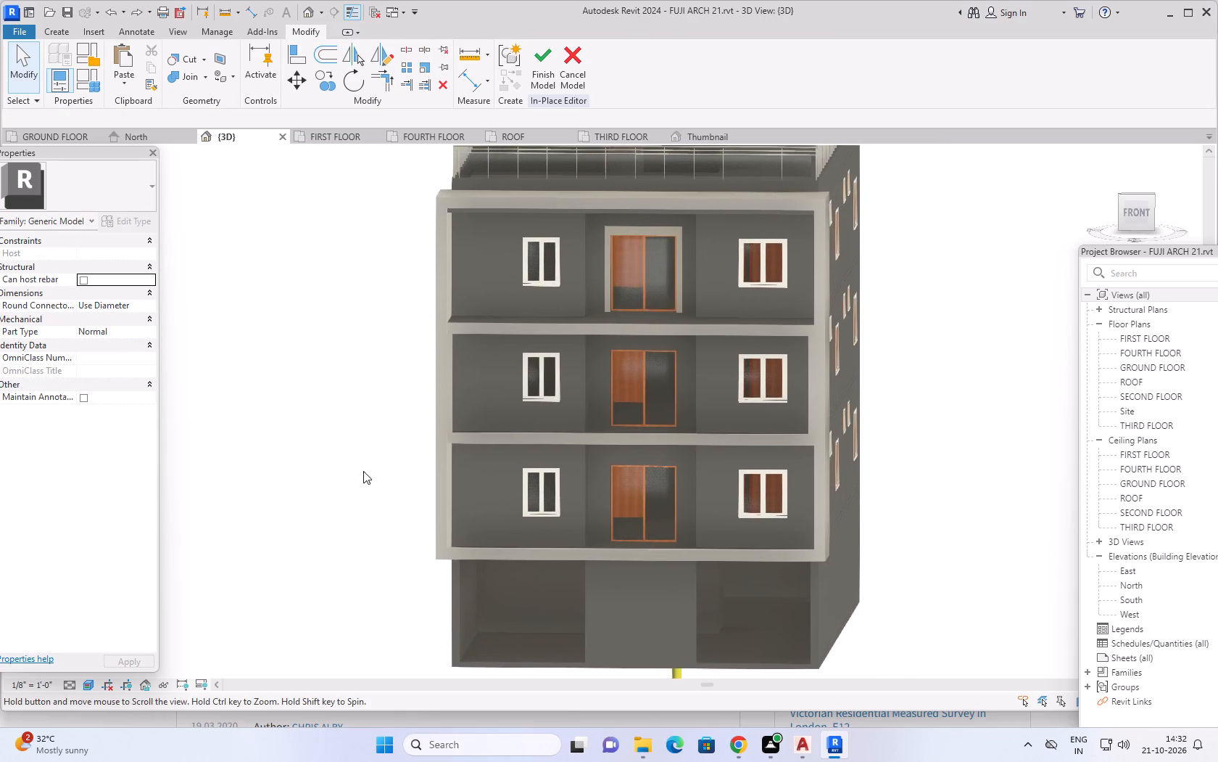
Start a new extrusion with the 9" wall face around the lowest balcony door picked as its work plane.
left_click(54, 28)
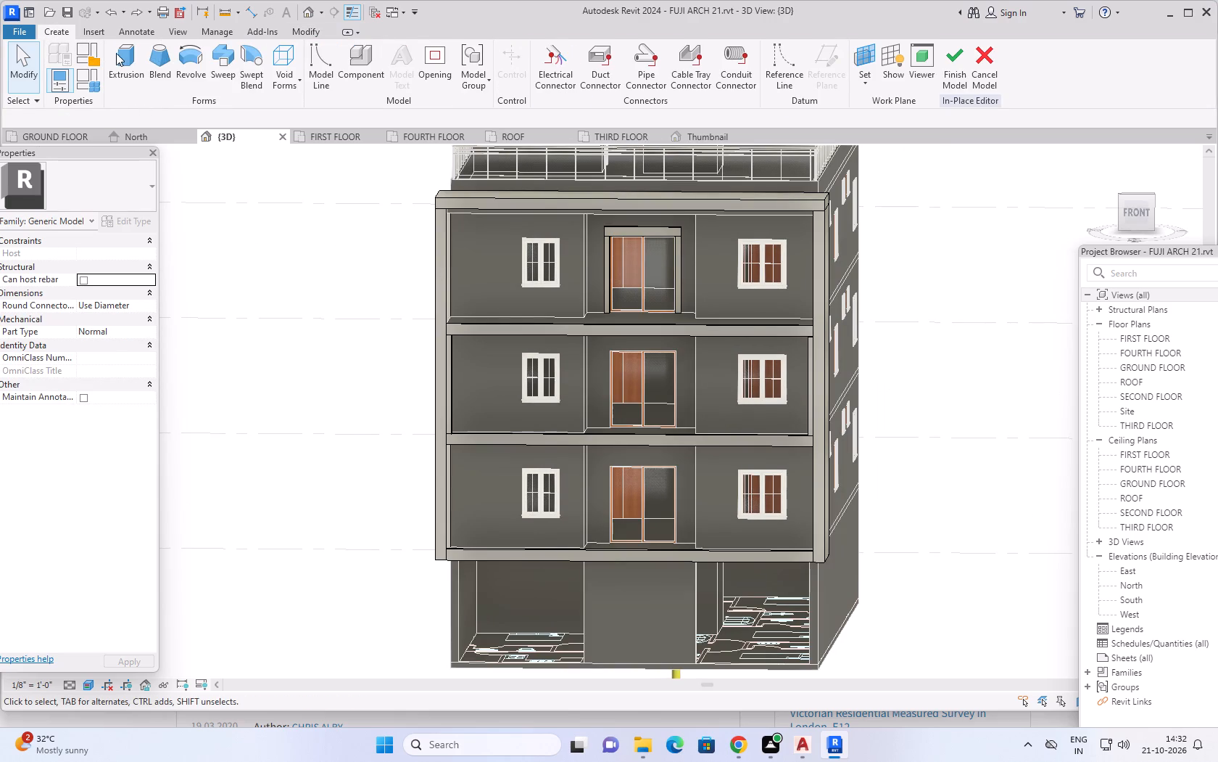
left_click(118, 53)
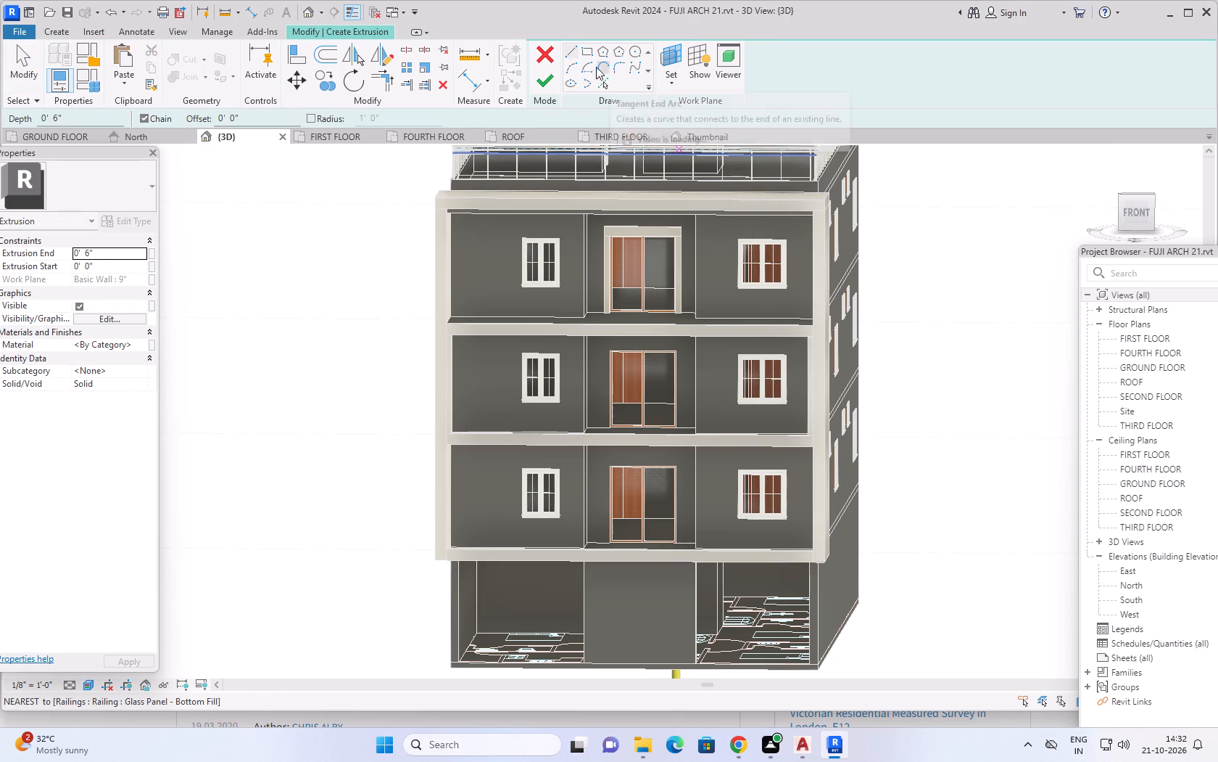
left_click(671, 82)
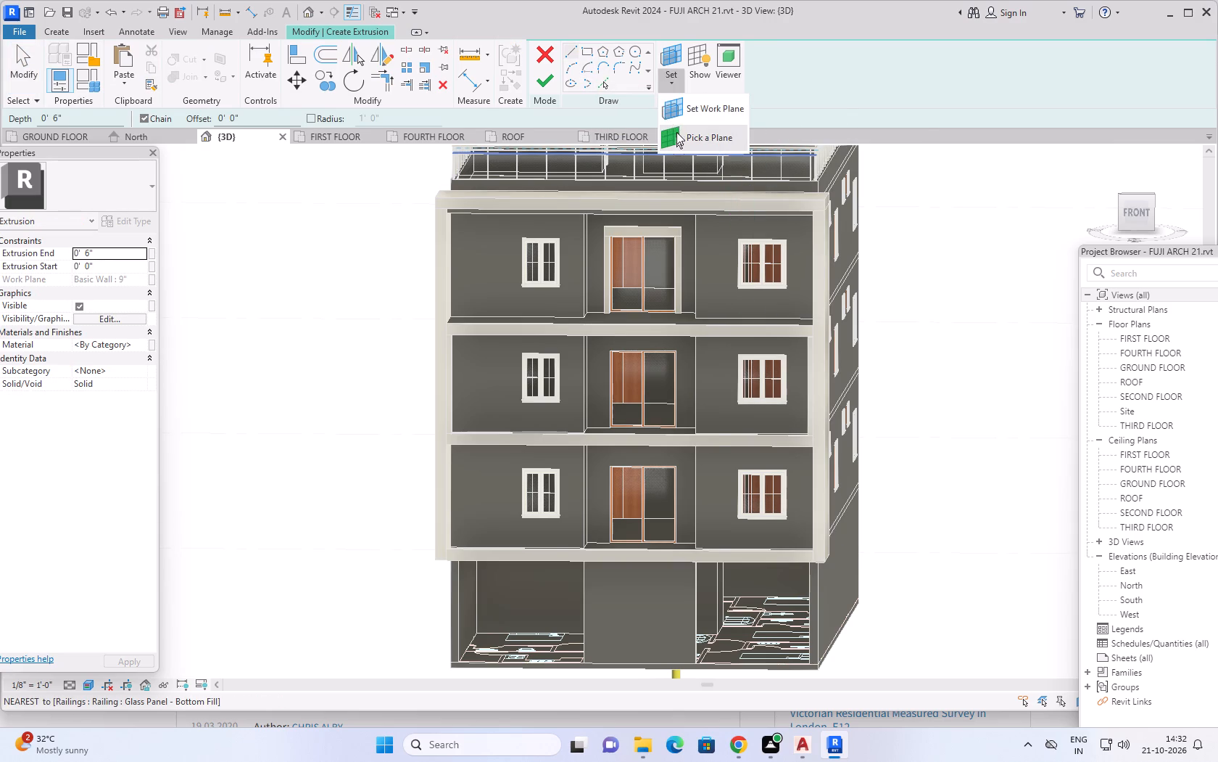
left_click(676, 132)
scroll(616, 528, "up", 9)
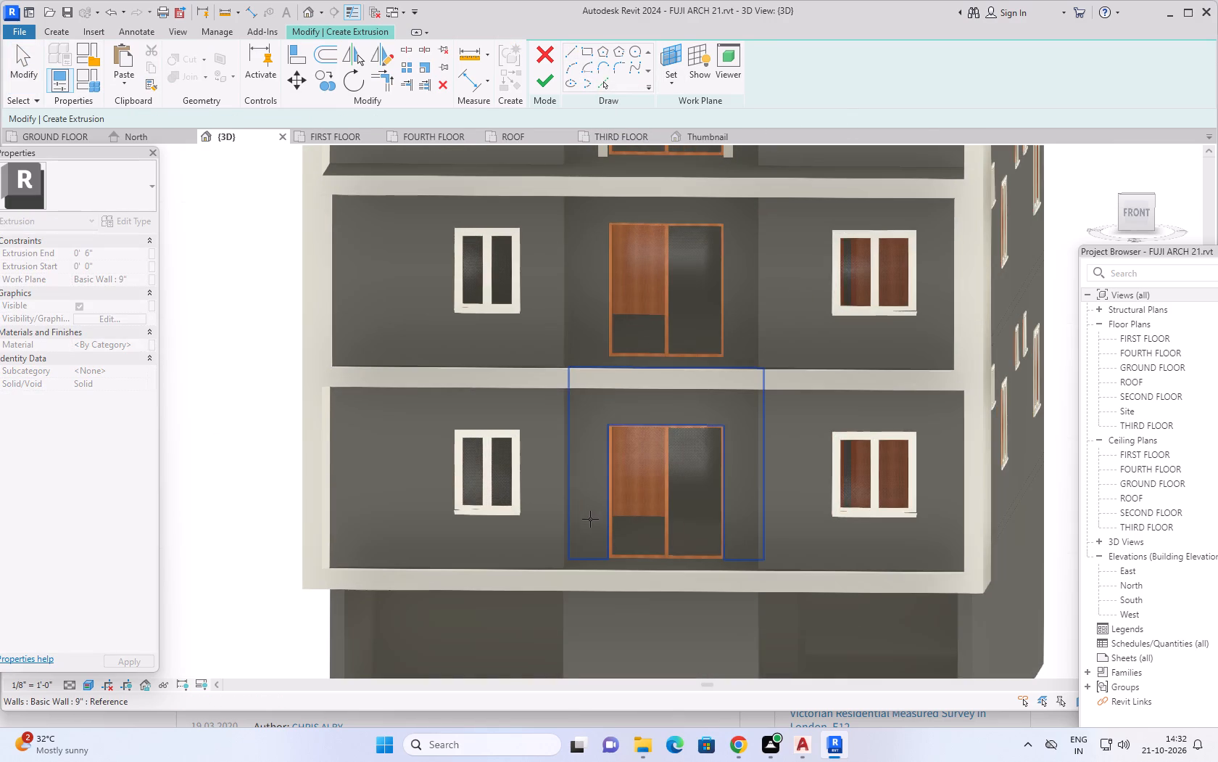
left_click(591, 517)
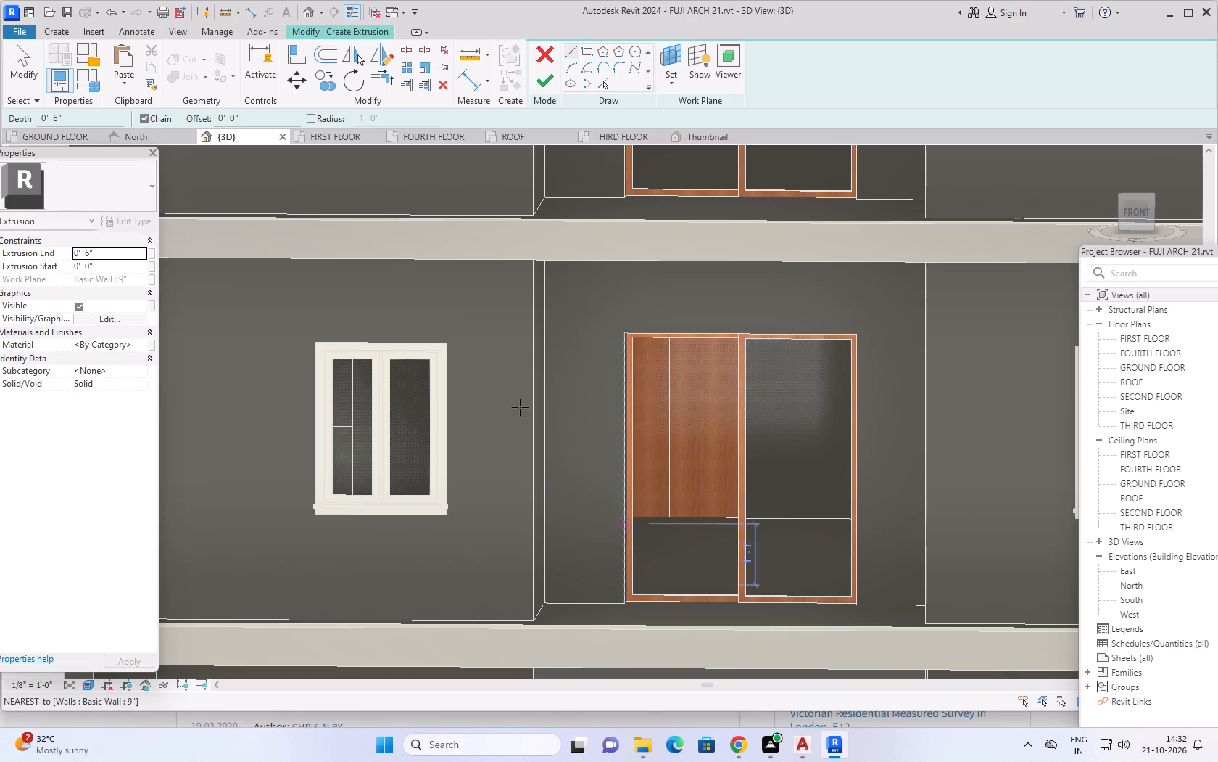
Sketch a rectangle about 4 1/4" wide along the lowest balcony door's left jamb, from the opening's base to the door head.
left_click(587, 49)
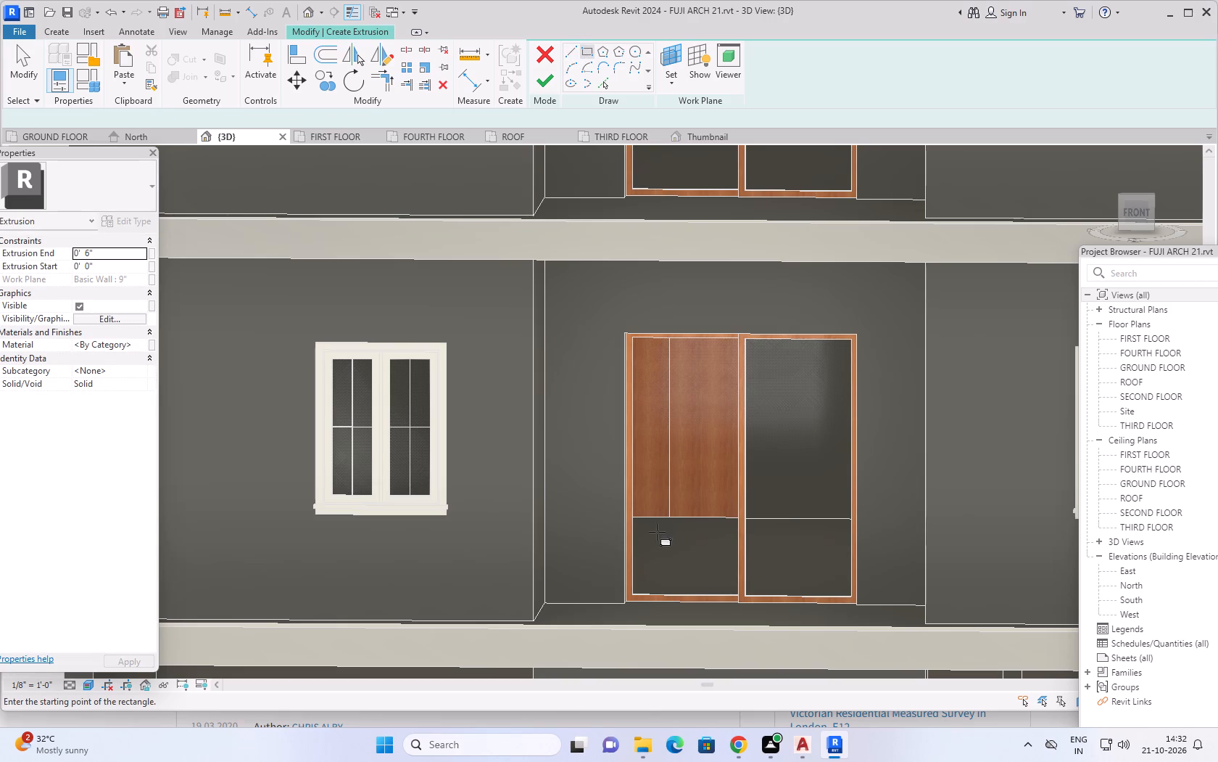
scroll(631, 587, "up", 8)
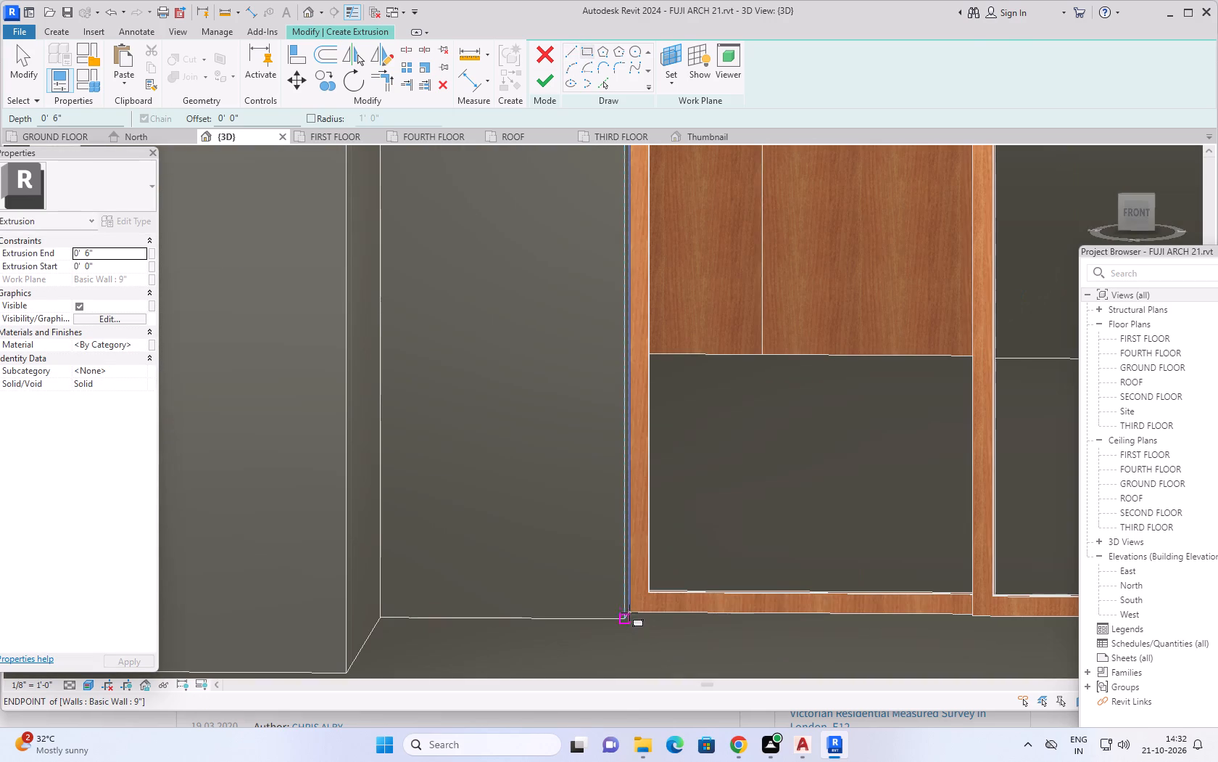
scroll(629, 623, "up", 5)
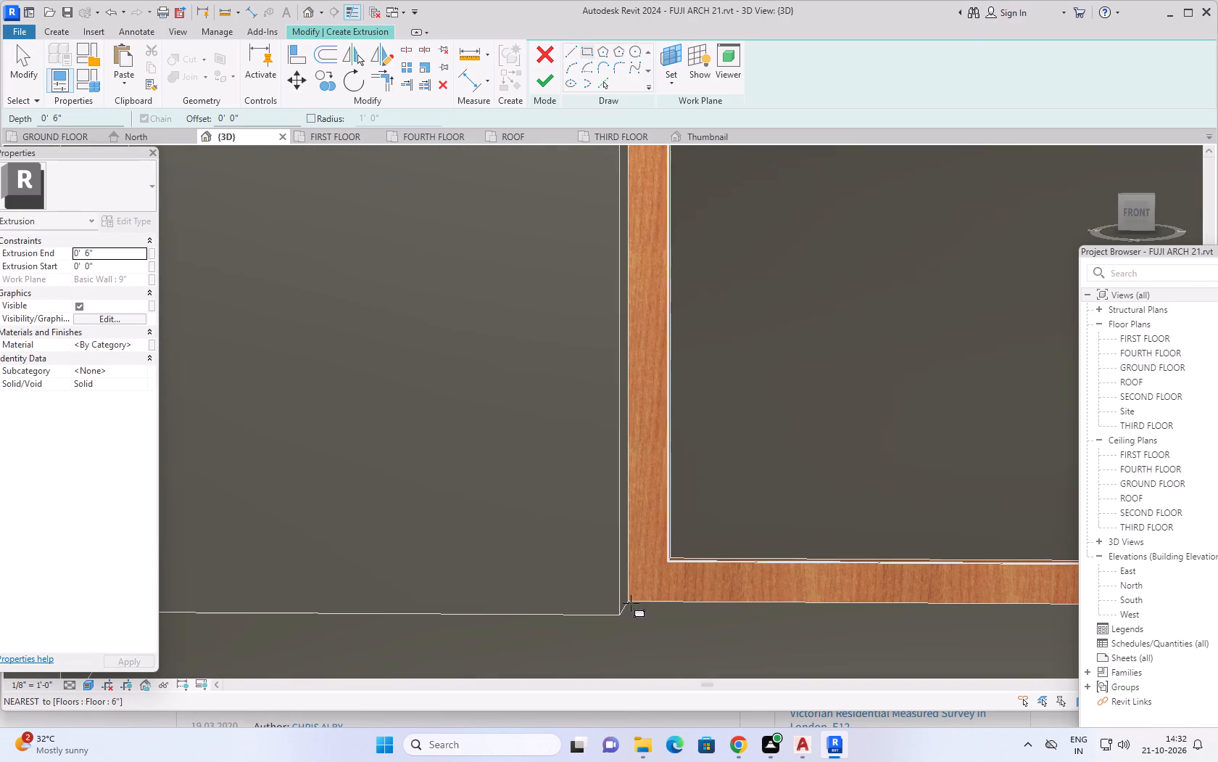
left_click(621, 617)
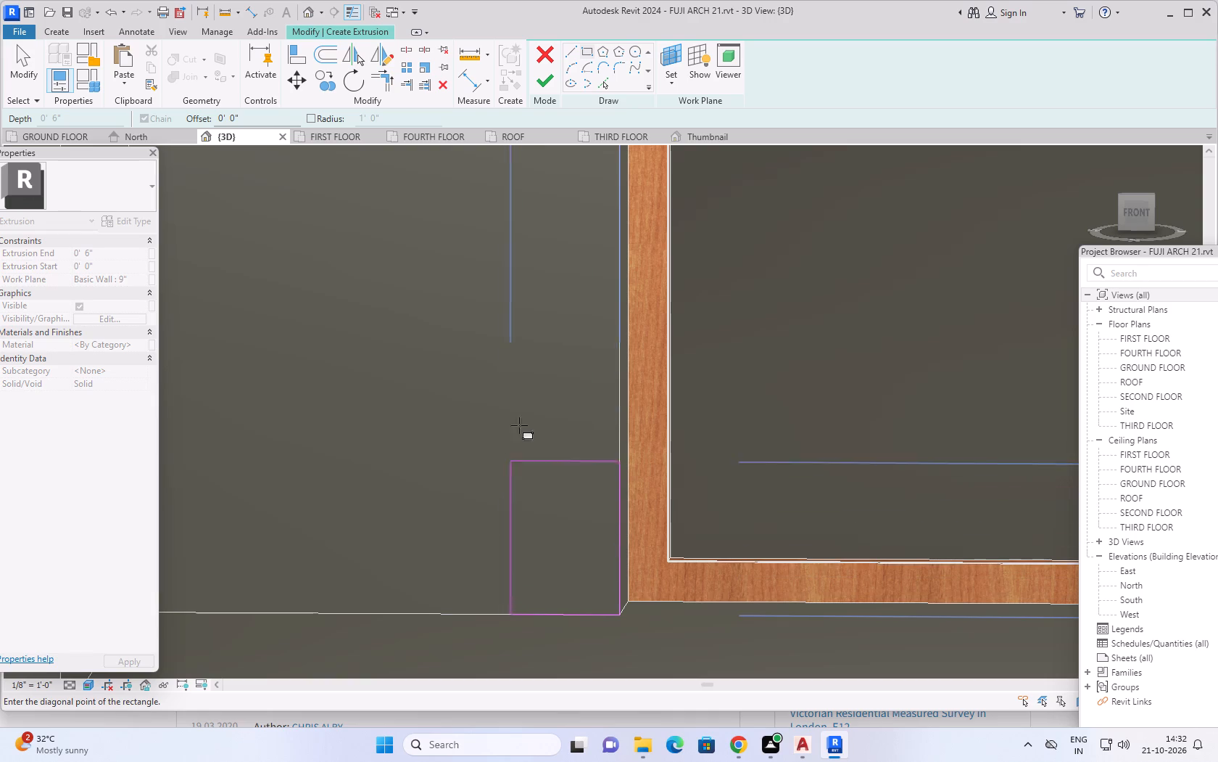
scroll(522, 398, "down", 11)
scroll(506, 321, "down", 3)
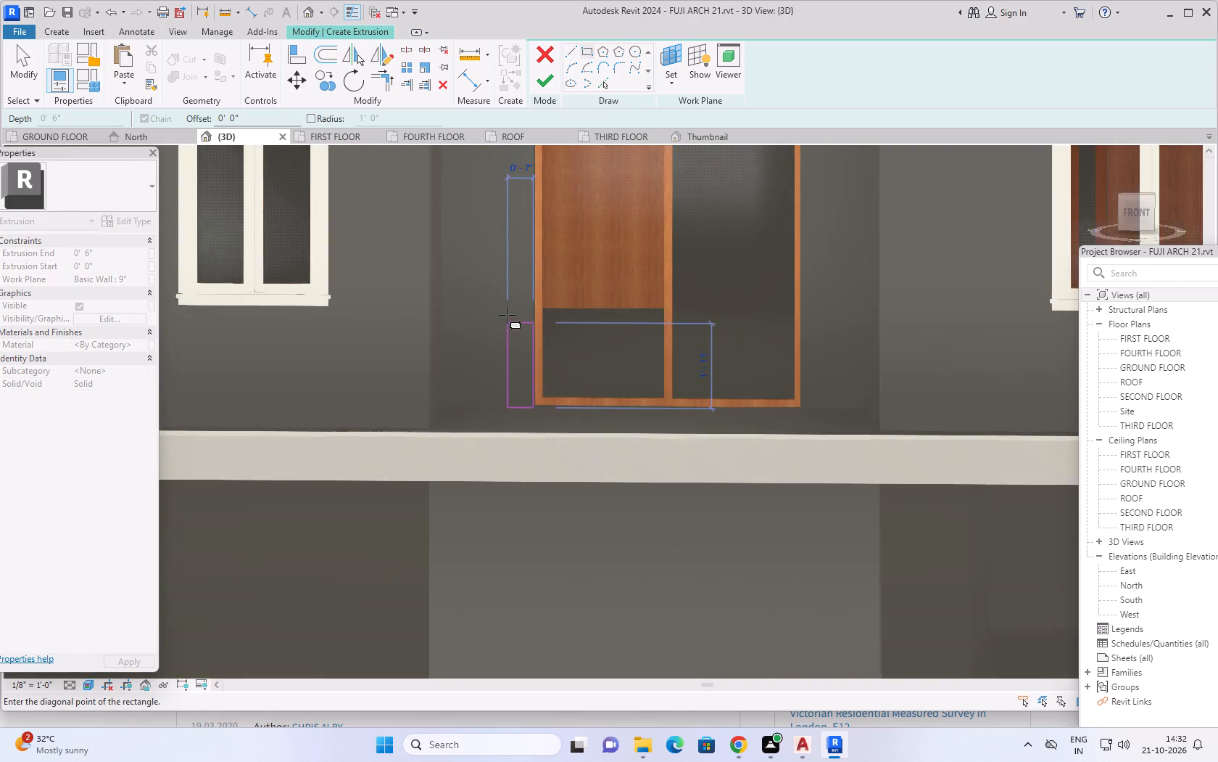
middle_click_drag(507, 287, 522, 485)
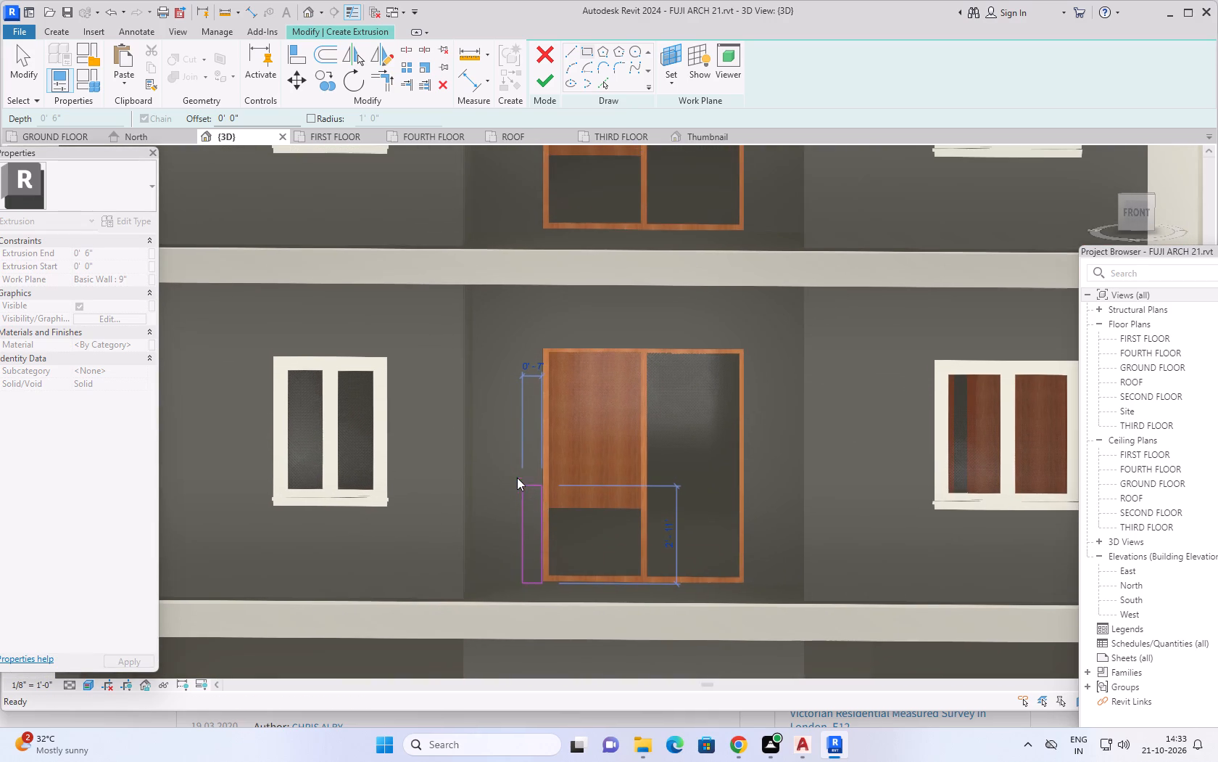
scroll(528, 342, "up", 6)
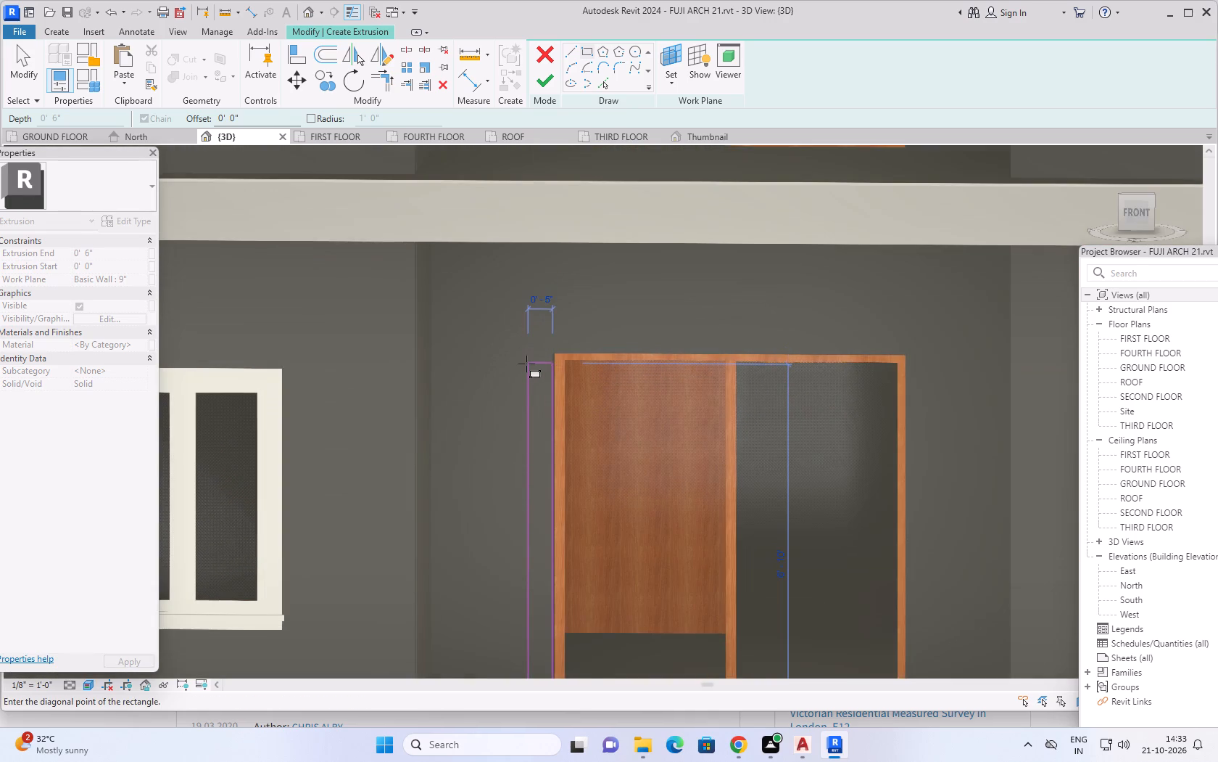
scroll(526, 364, "up", 5)
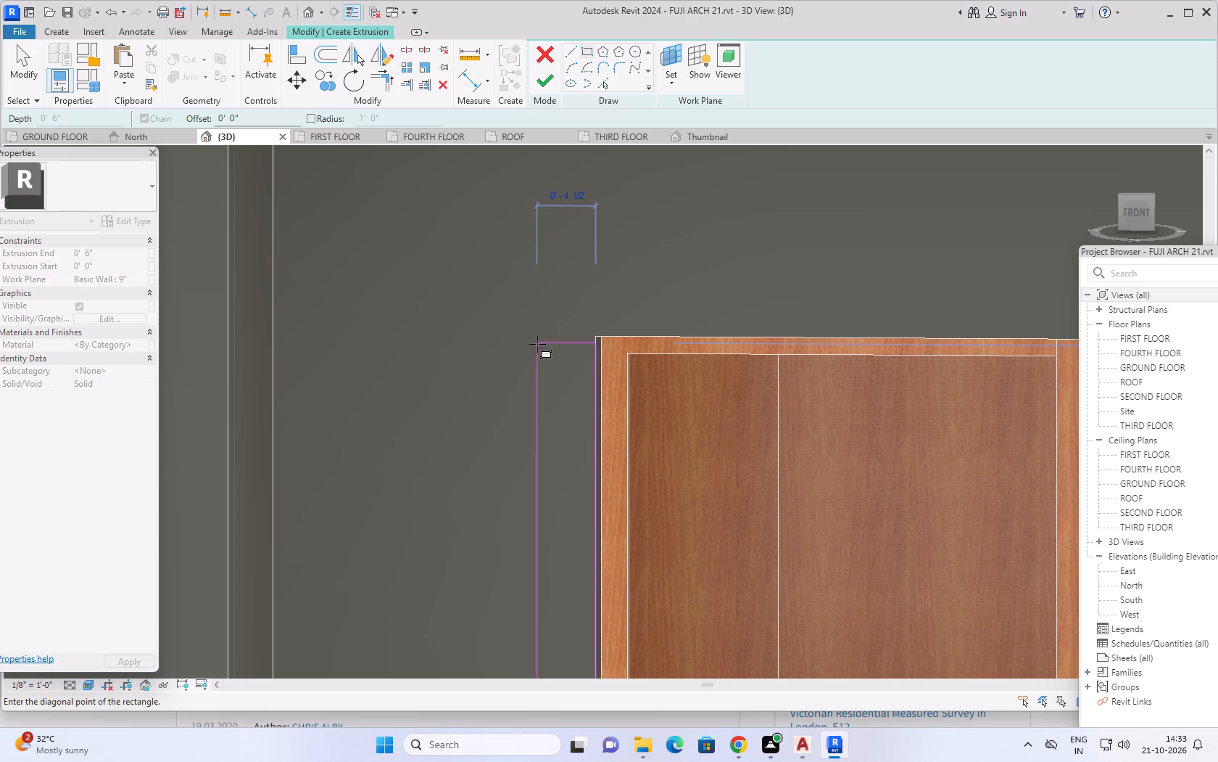
left_click(540, 336)
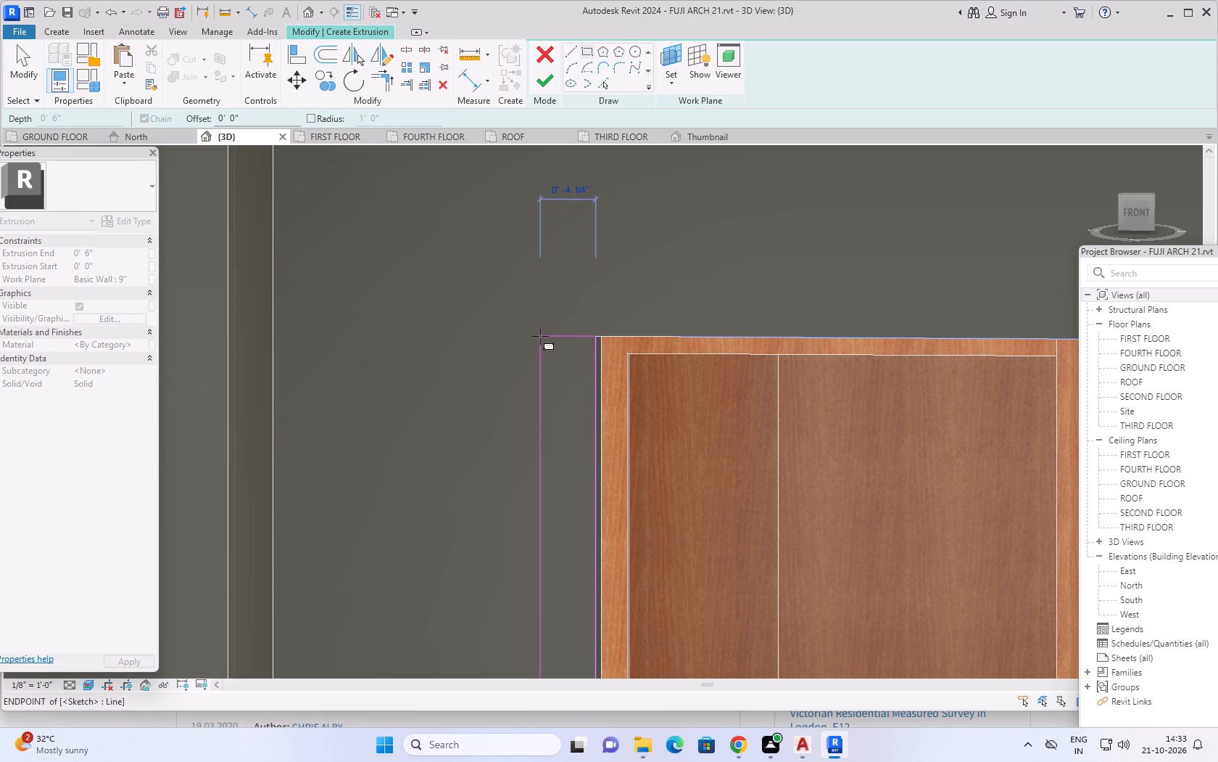
Sketch a second rectangle about 11" wide along the same door's right jamb, from the opening's base to the door head.
scroll(623, 316, "down", 8)
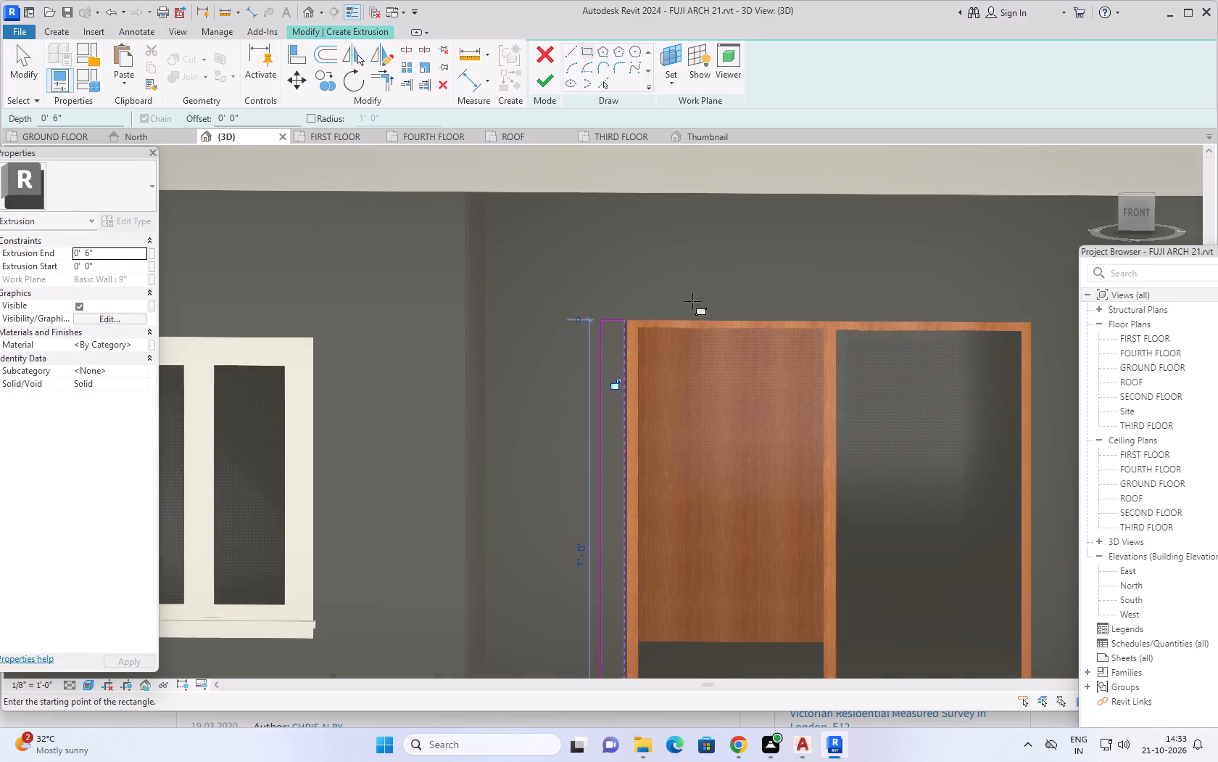
scroll(721, 292, "down", 3)
middle_click_drag(731, 290, 597, 253)
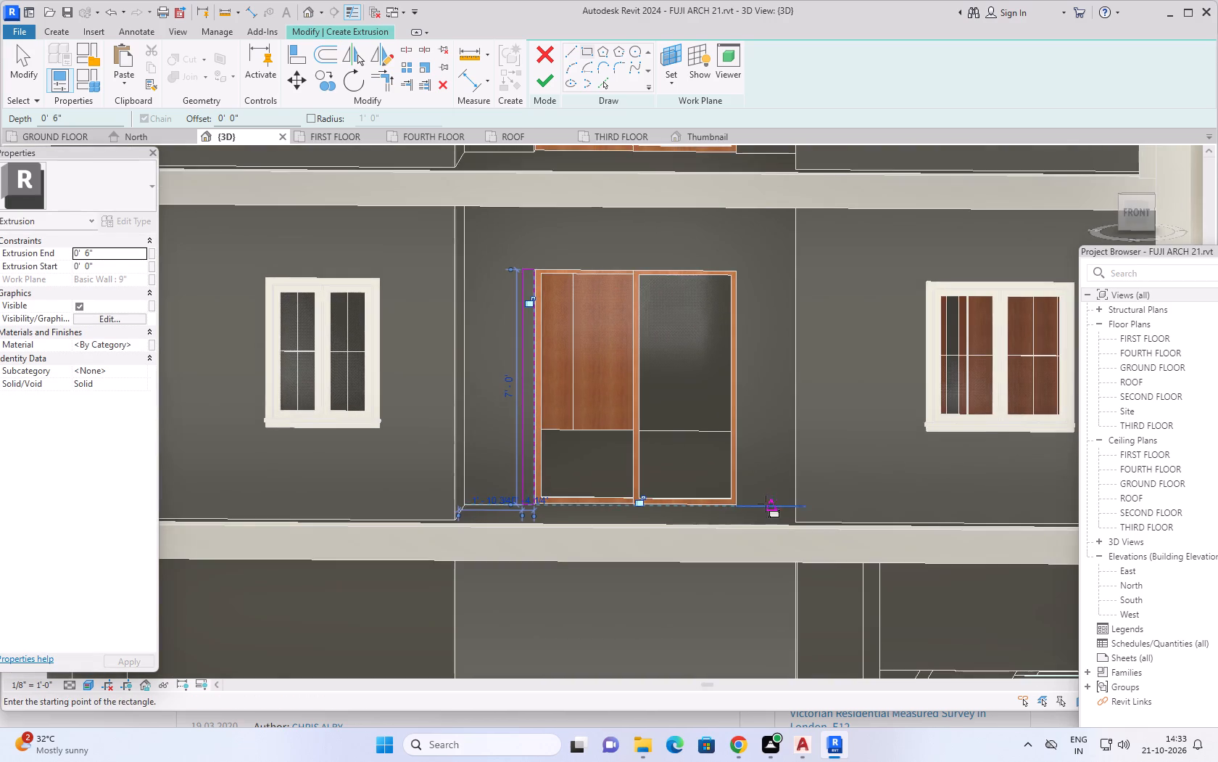
scroll(764, 504, "up", 8)
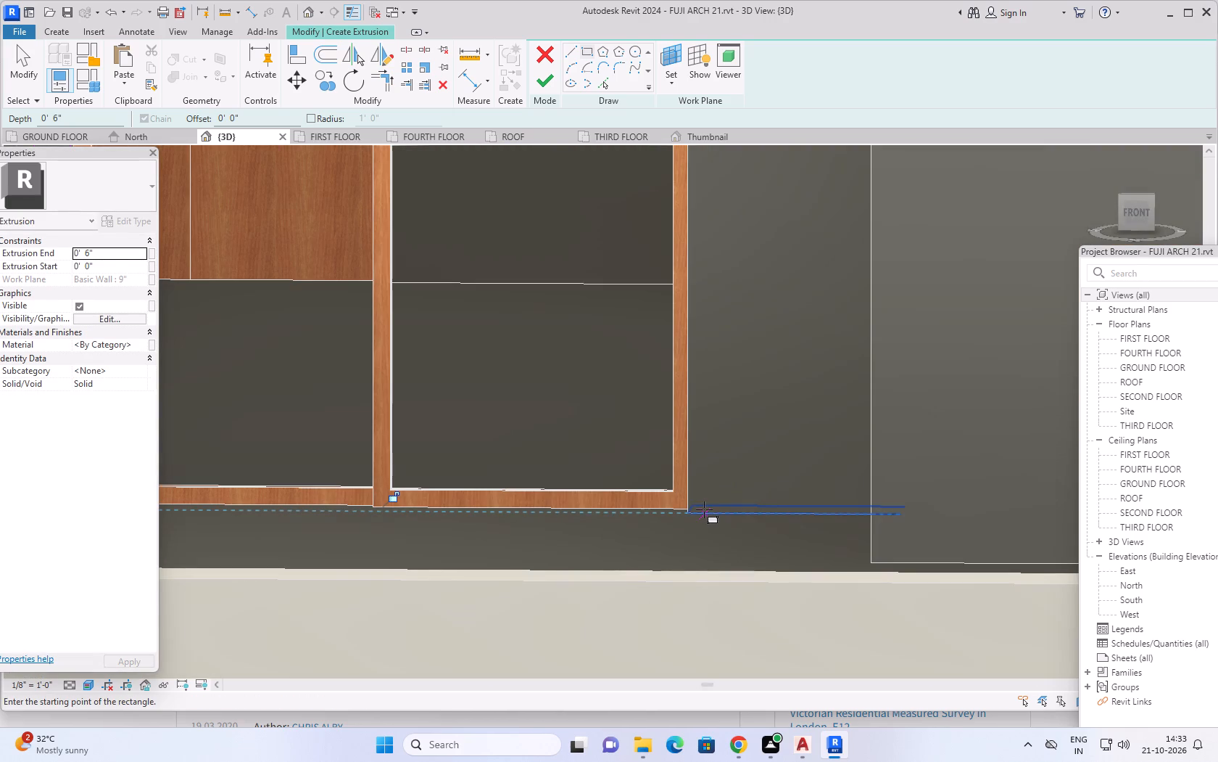
left_click(690, 512)
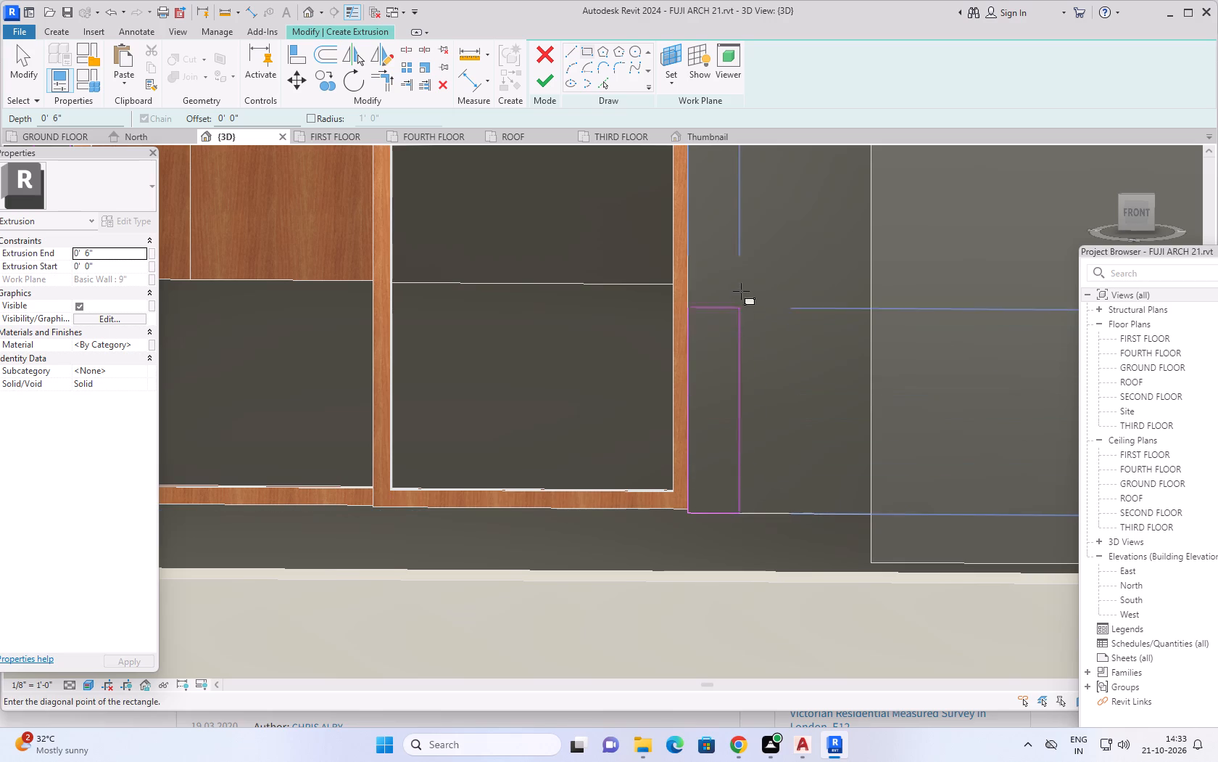
scroll(729, 250, "down", 10)
middle_click_drag(742, 226, 687, 486)
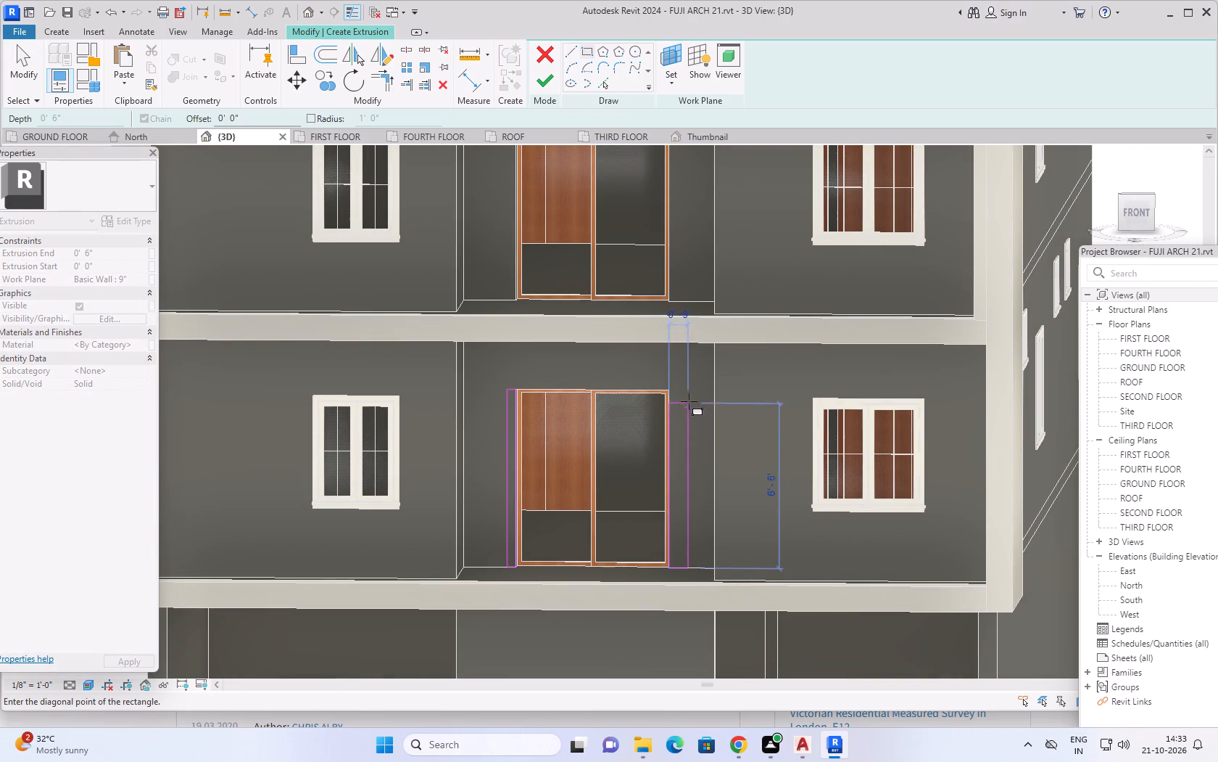
scroll(689, 387, "up", 8)
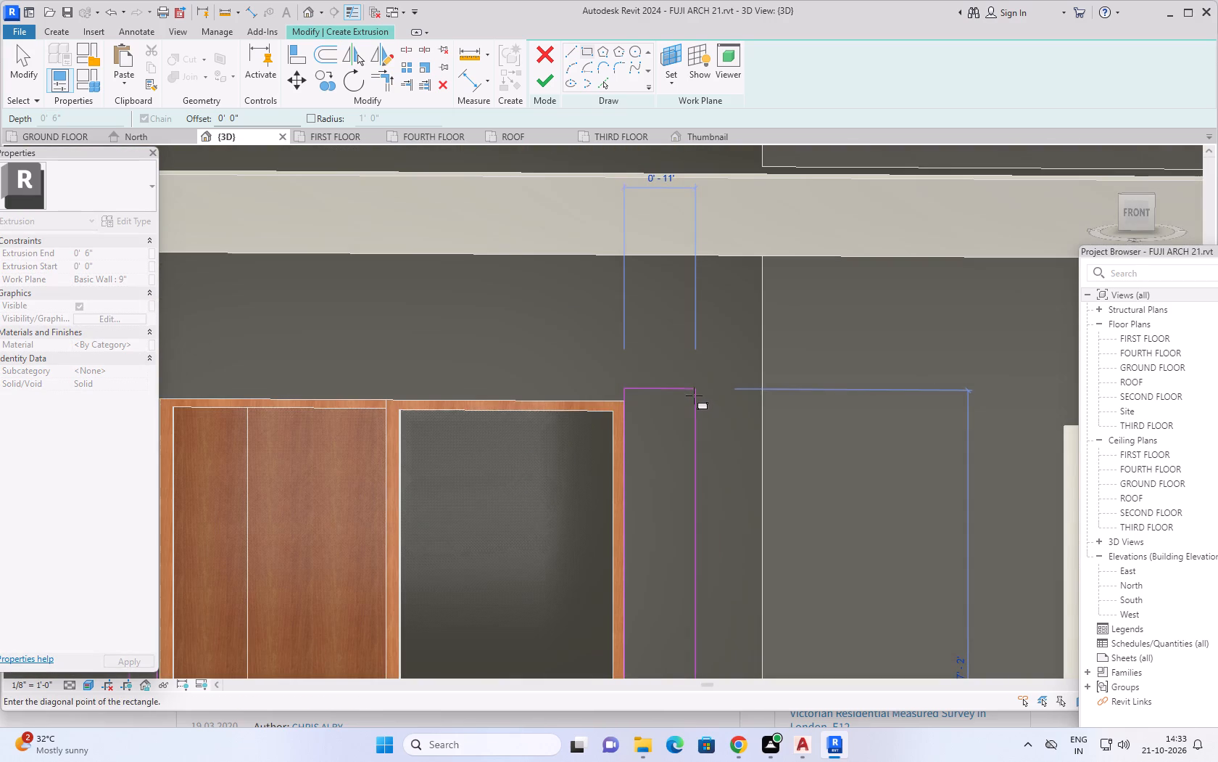
left_click(693, 398)
scroll(681, 435, "down", 3)
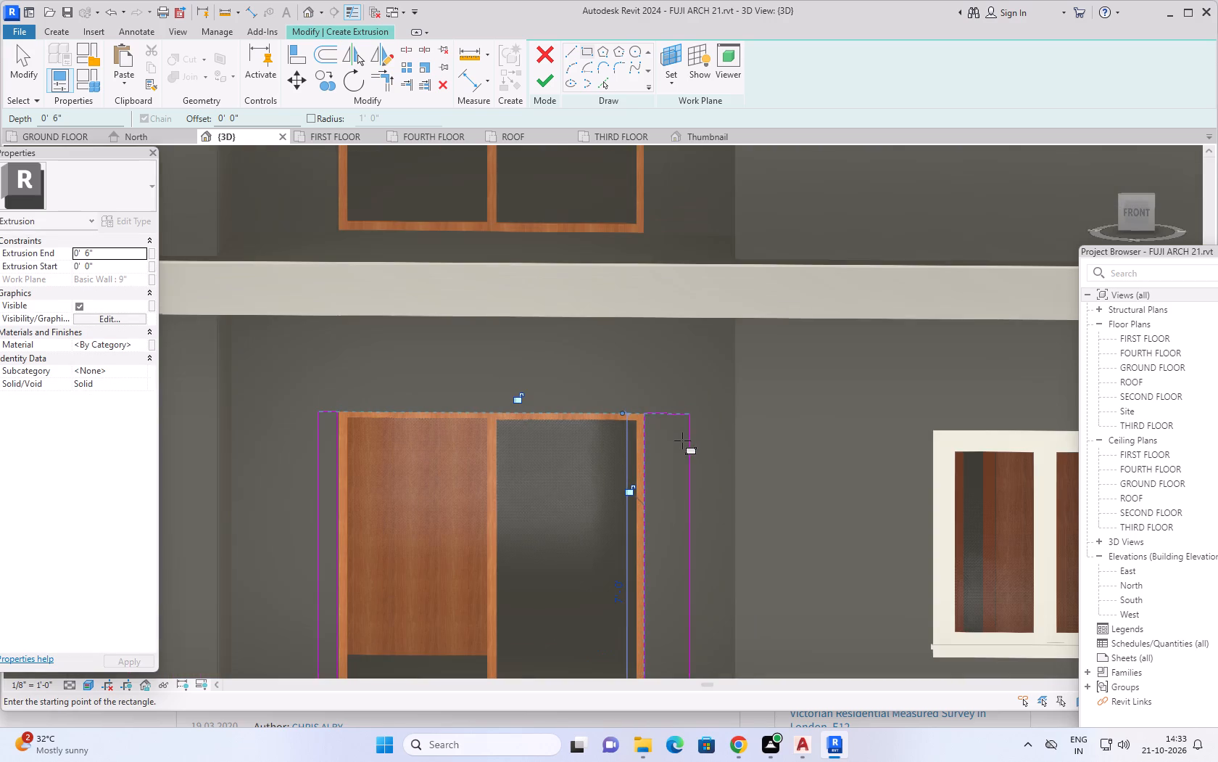
scroll(682, 441, "down", 3)
key("Escape")
key("Escape")
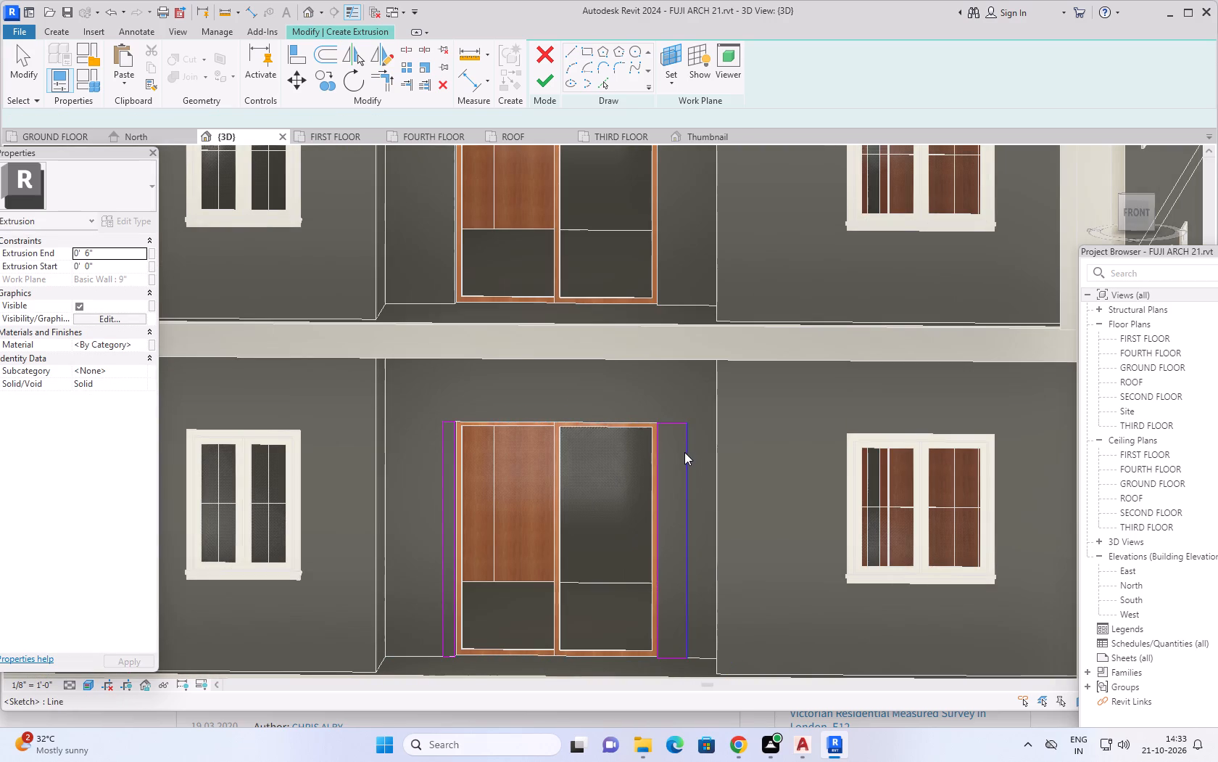
key("Escape")
Set the width of the sketched rectangle along the lowest balcony door's left jamb to 6".
left_click(687, 464)
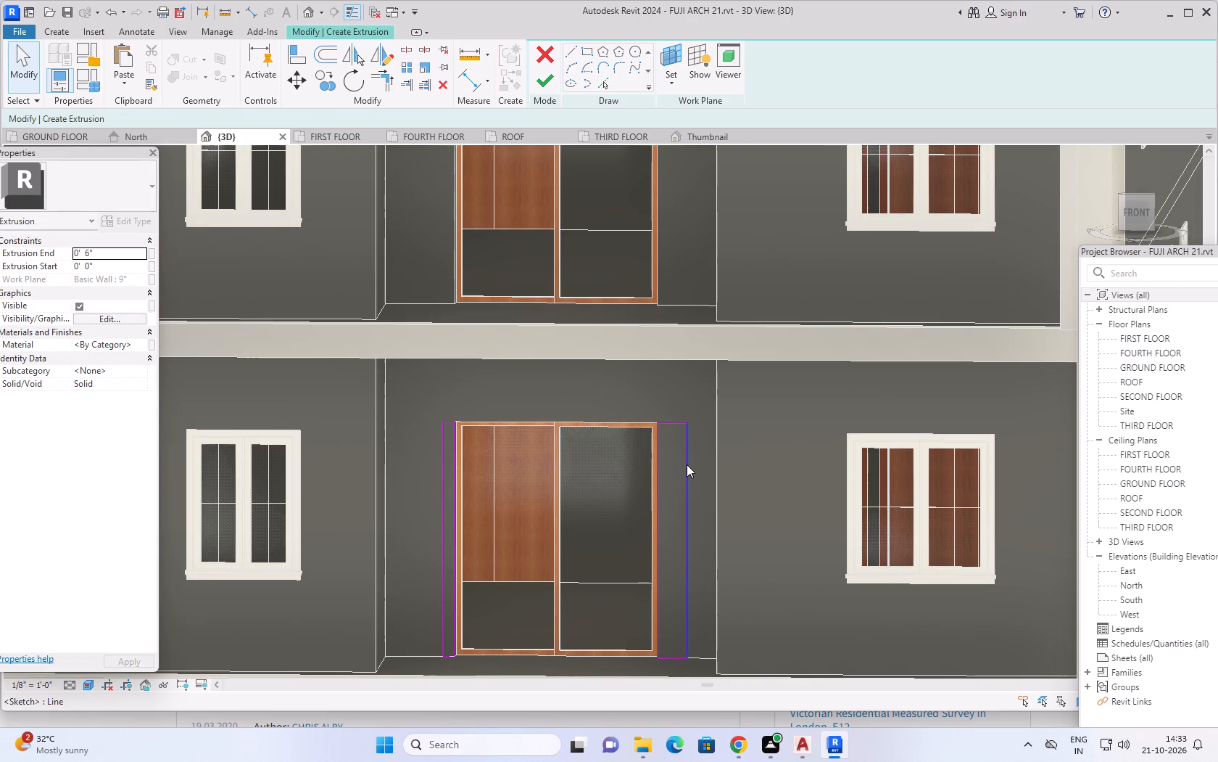
middle_click_drag(667, 582, 666, 453)
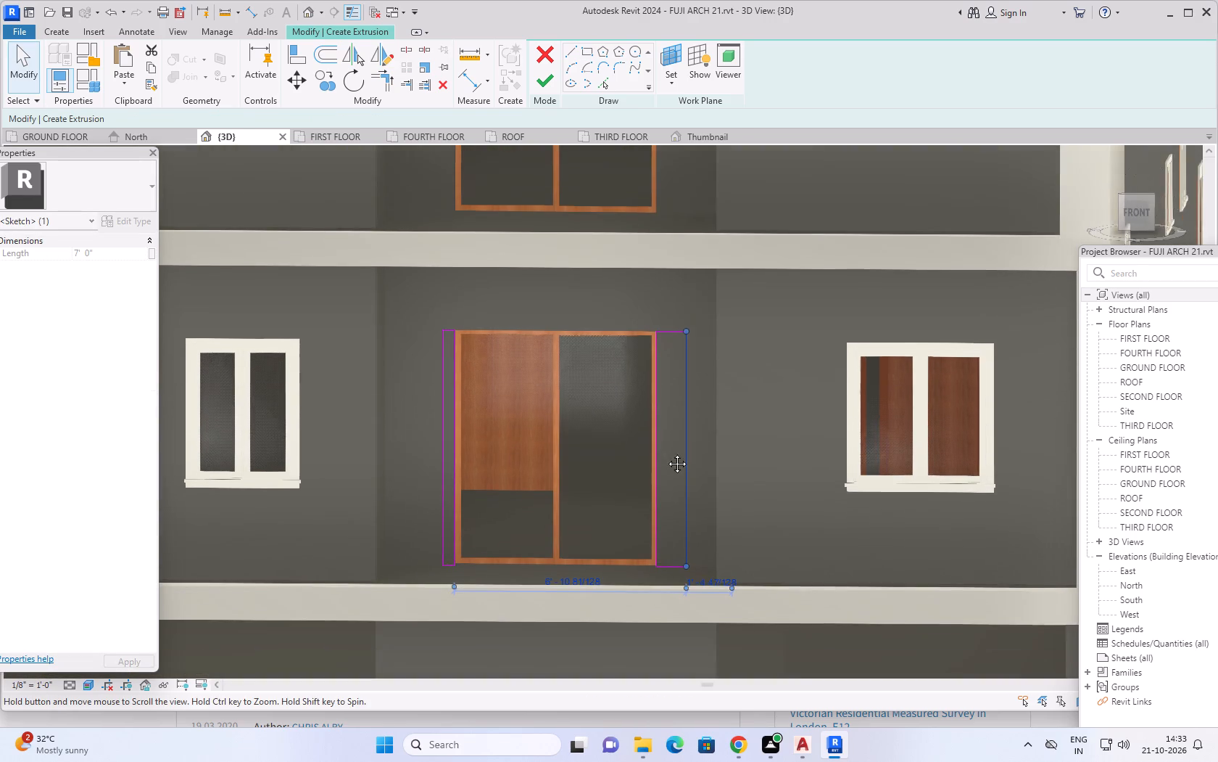
middle_click_drag(666, 453, 665, 445)
scroll(669, 539, "up", 5)
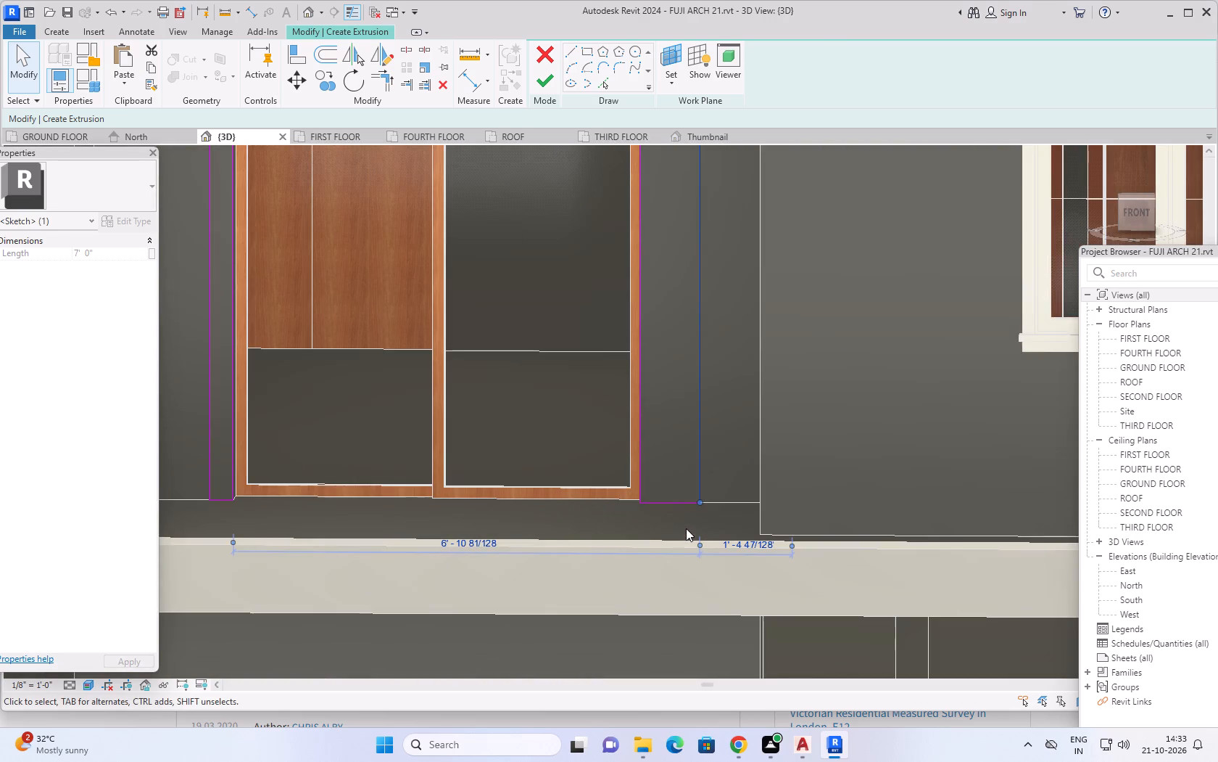
scroll(686, 525, "down", 3)
scroll(343, 491, "up", 5)
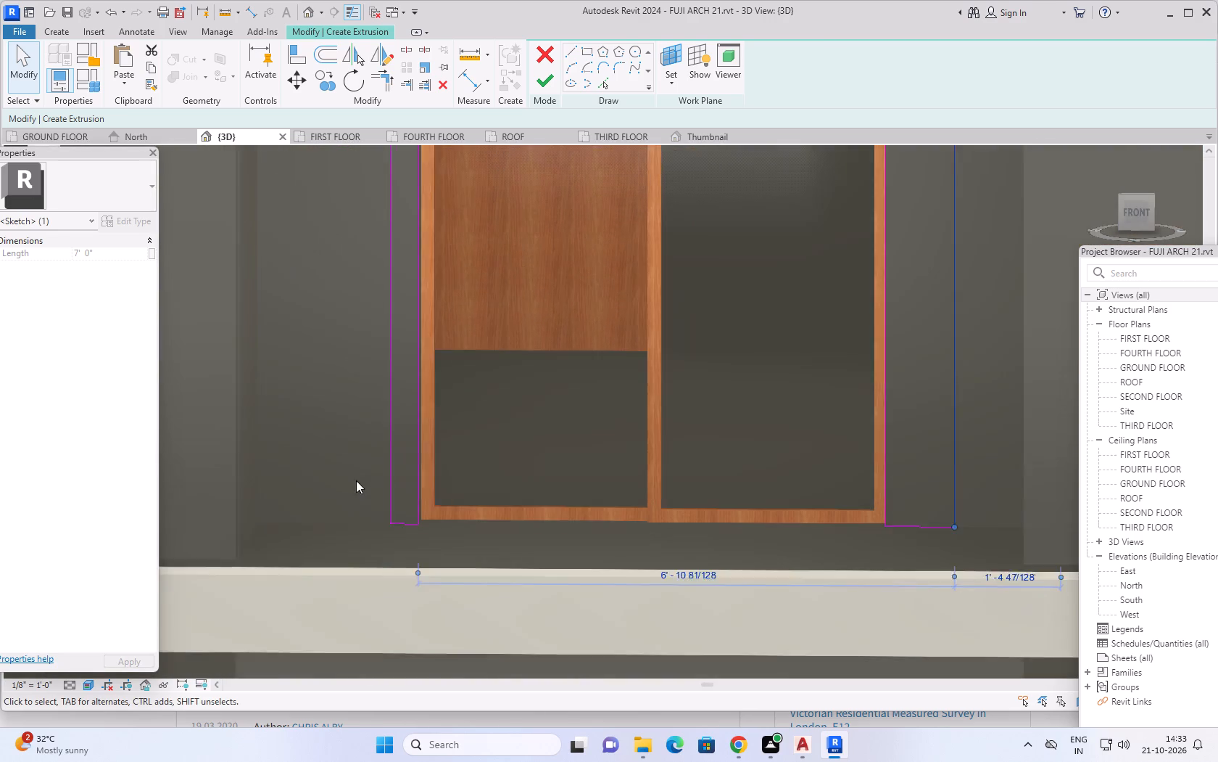
left_click(395, 499)
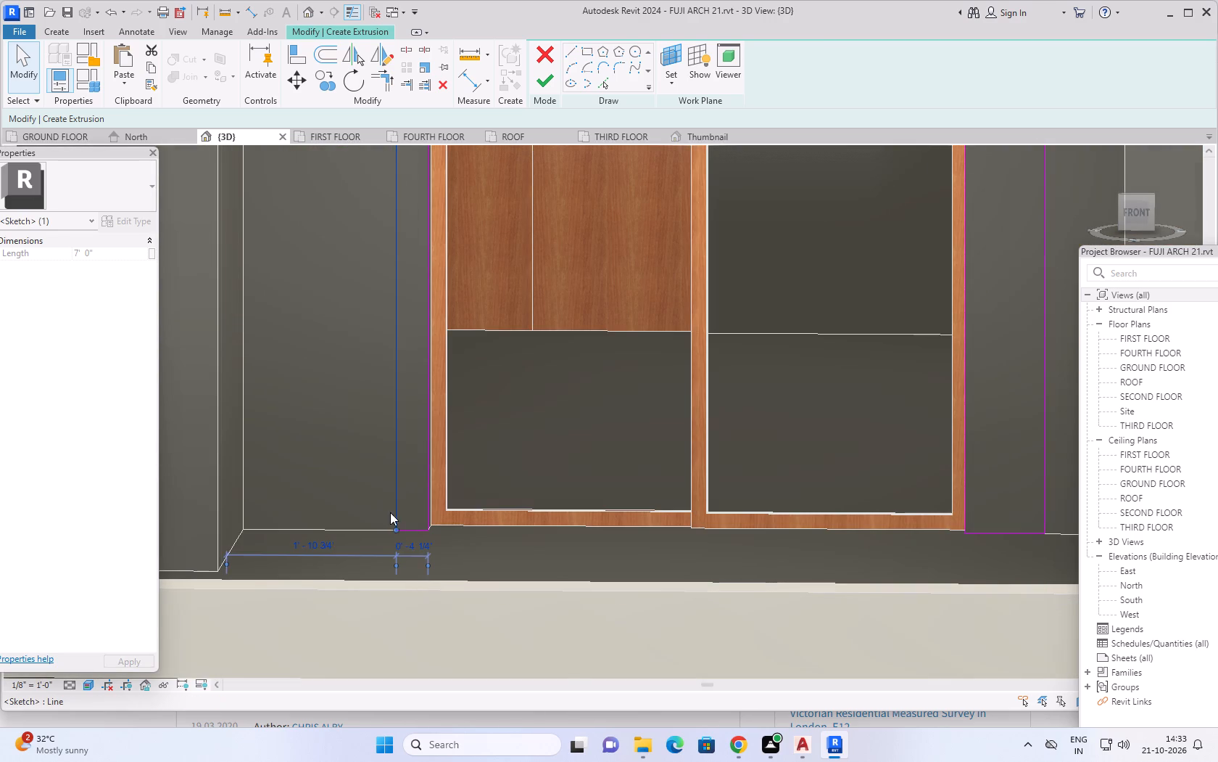
left_click(414, 549)
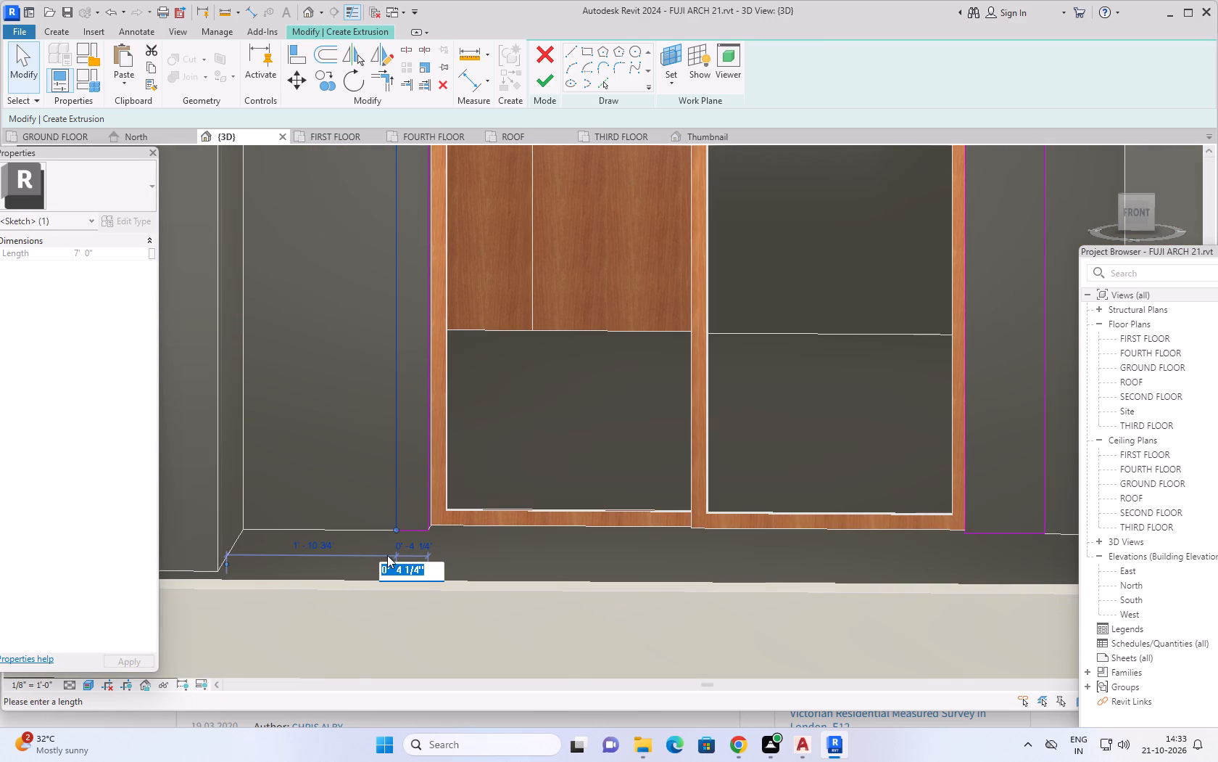
key("6")
key("shift+quotedbl")
key("Return")
Set the width of the sketched rectangle along the same door's right jamb to 6".
scroll(717, 438, "down", 5)
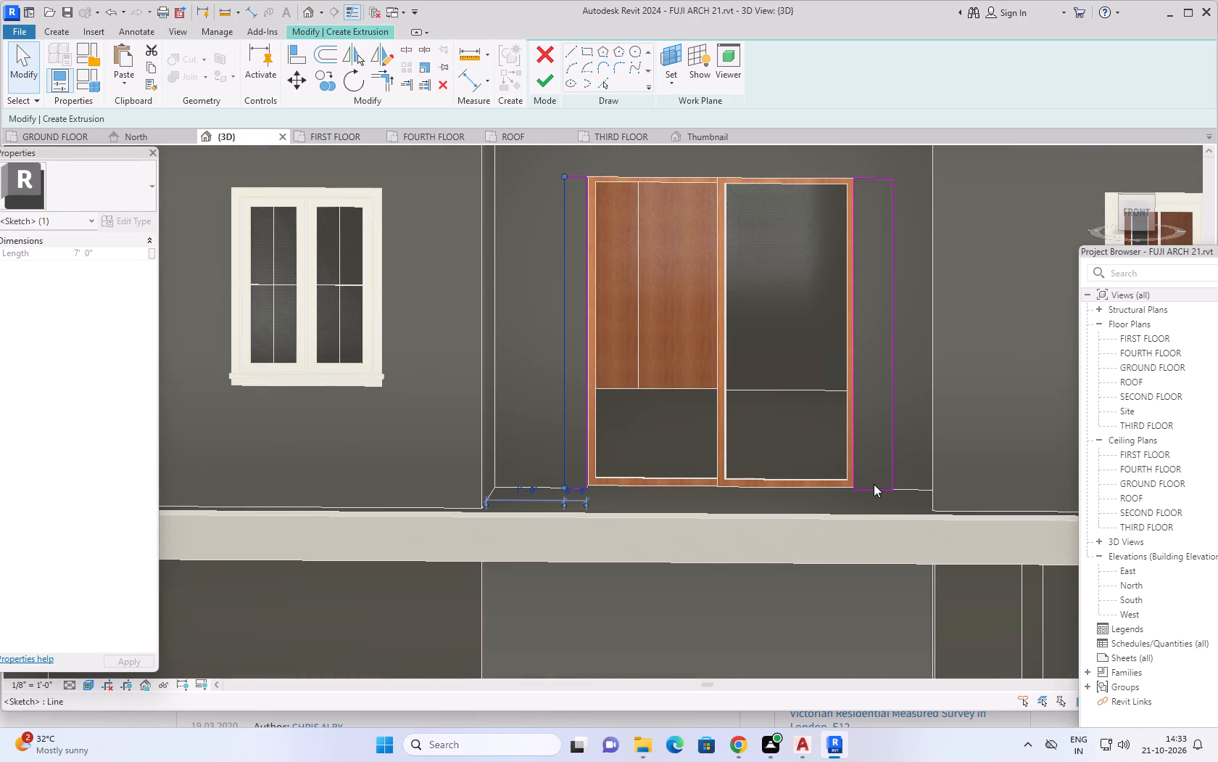
left_click(892, 464)
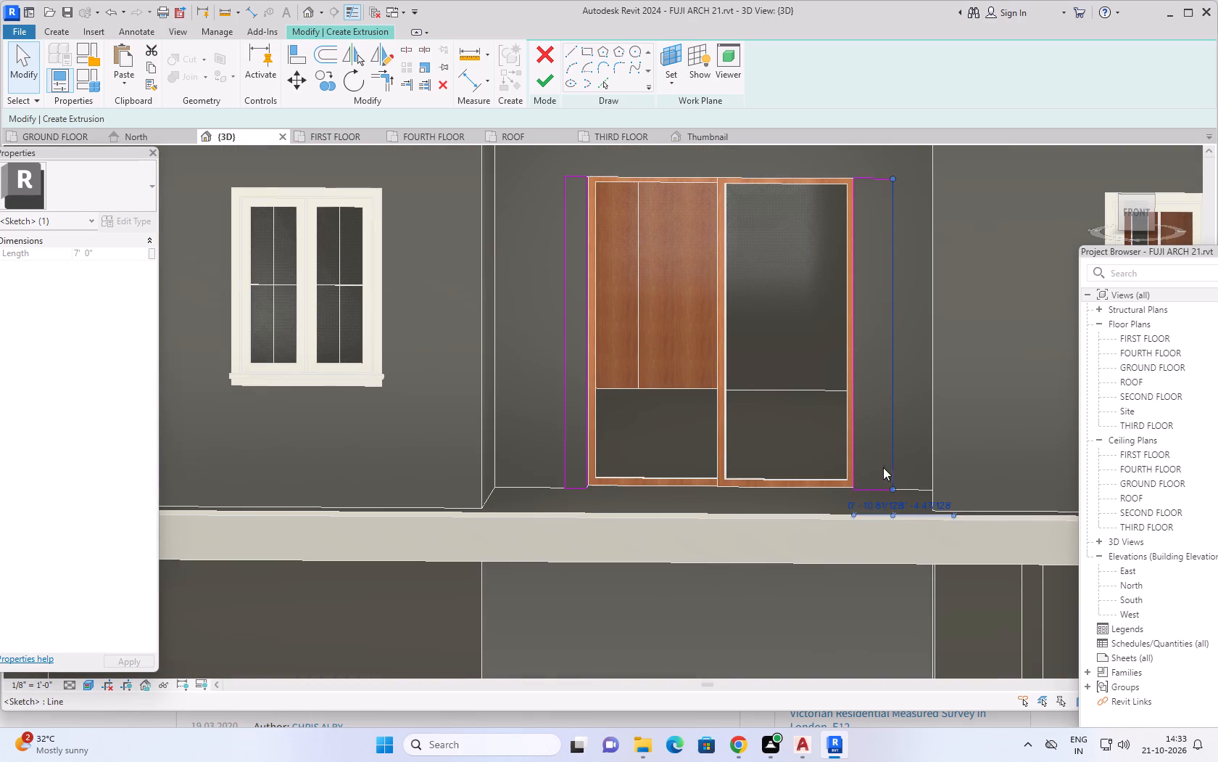
scroll(871, 515, "up", 4)
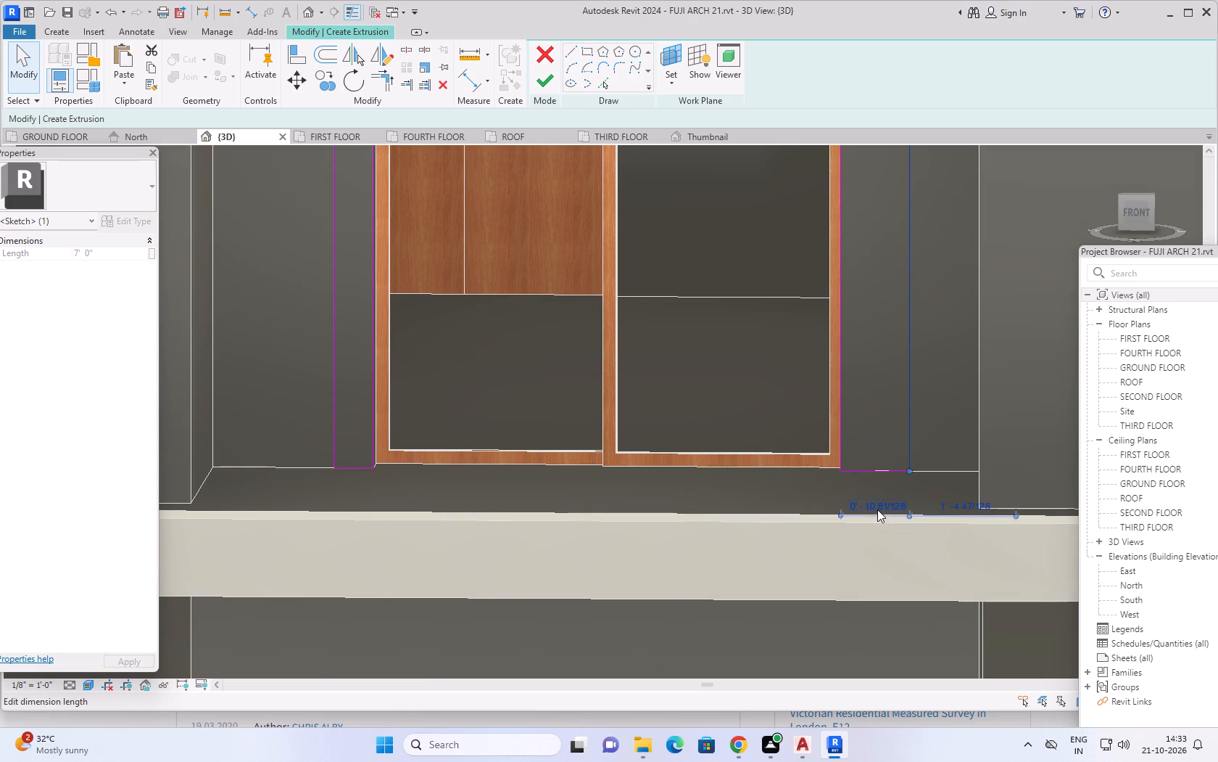
left_click(877, 509)
key("6")
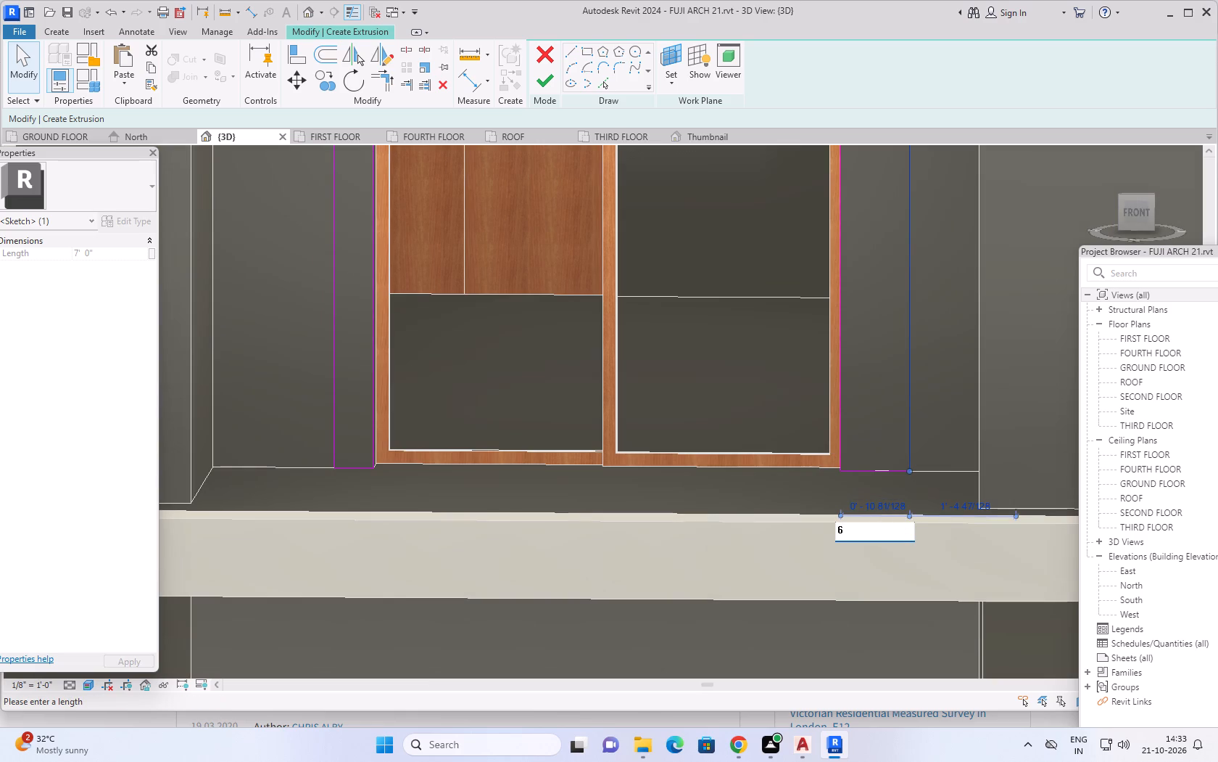
key("shift+quotedbl")
key("Return")
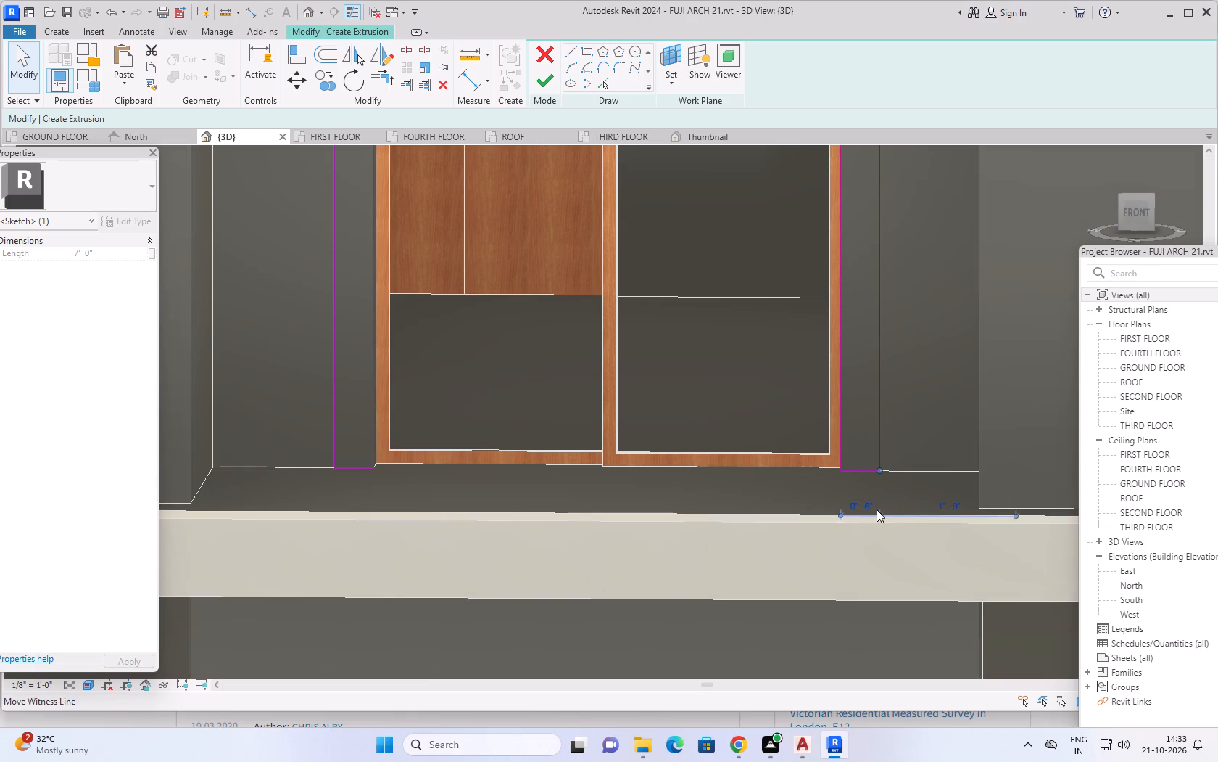
Finish the sketch to create the extrusion for both jamb strips of the lowest balcony door.
scroll(882, 481, "down", 4)
scroll(843, 364, "down", 6)
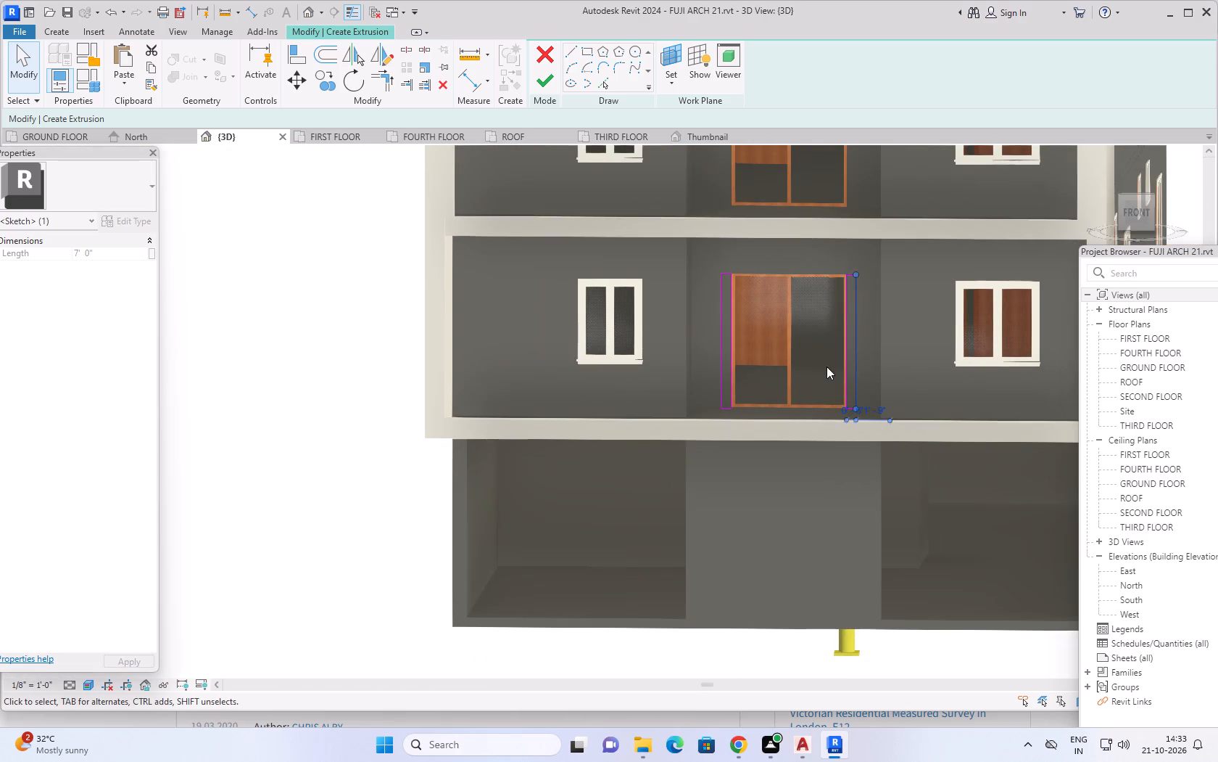
middle_click_drag(385, 373, 337, 434)
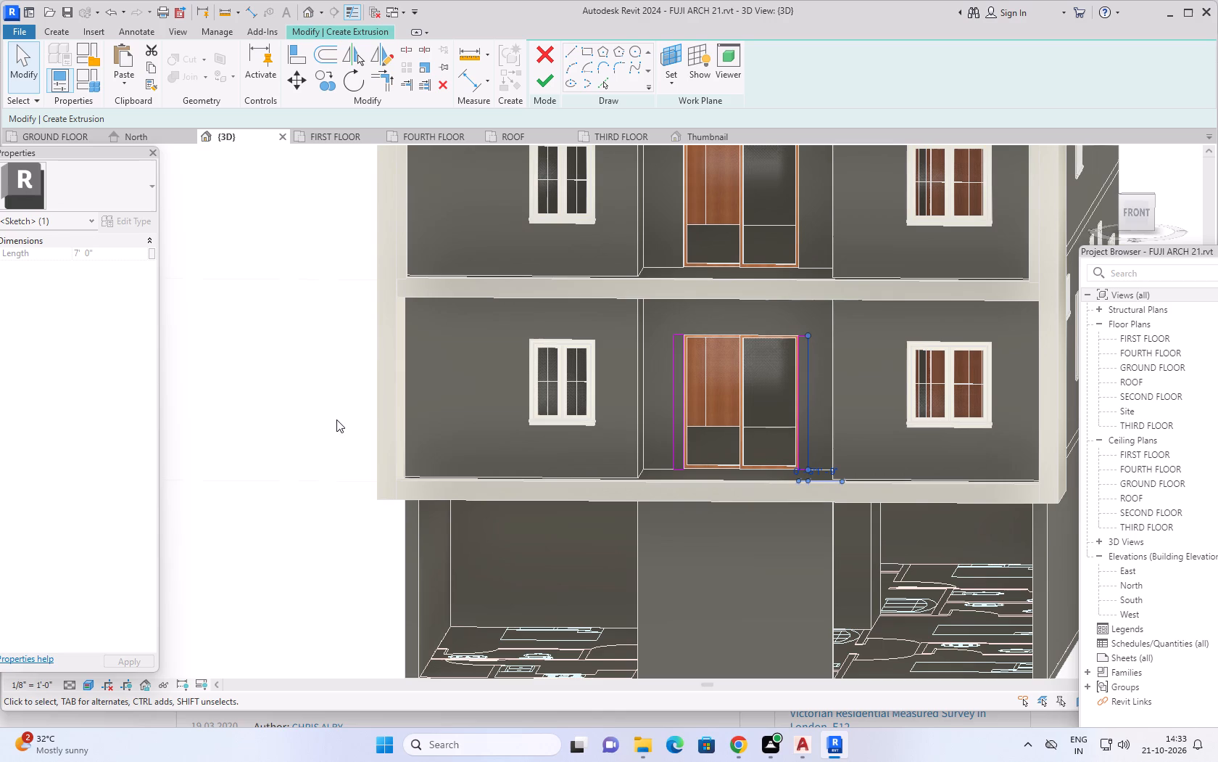
left_click(551, 78)
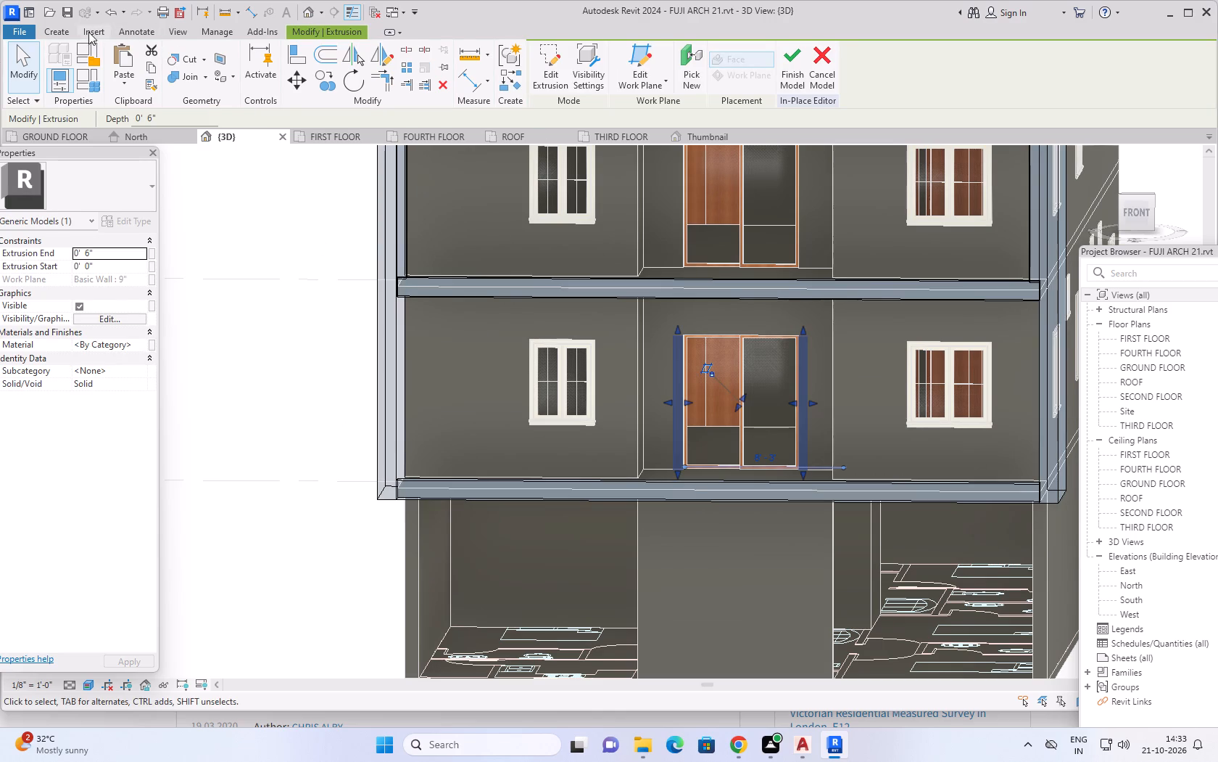
Start another extrusion with the 9" wall face above the lowest balcony door picked as its work plane.
left_click(64, 31)
left_click(124, 60)
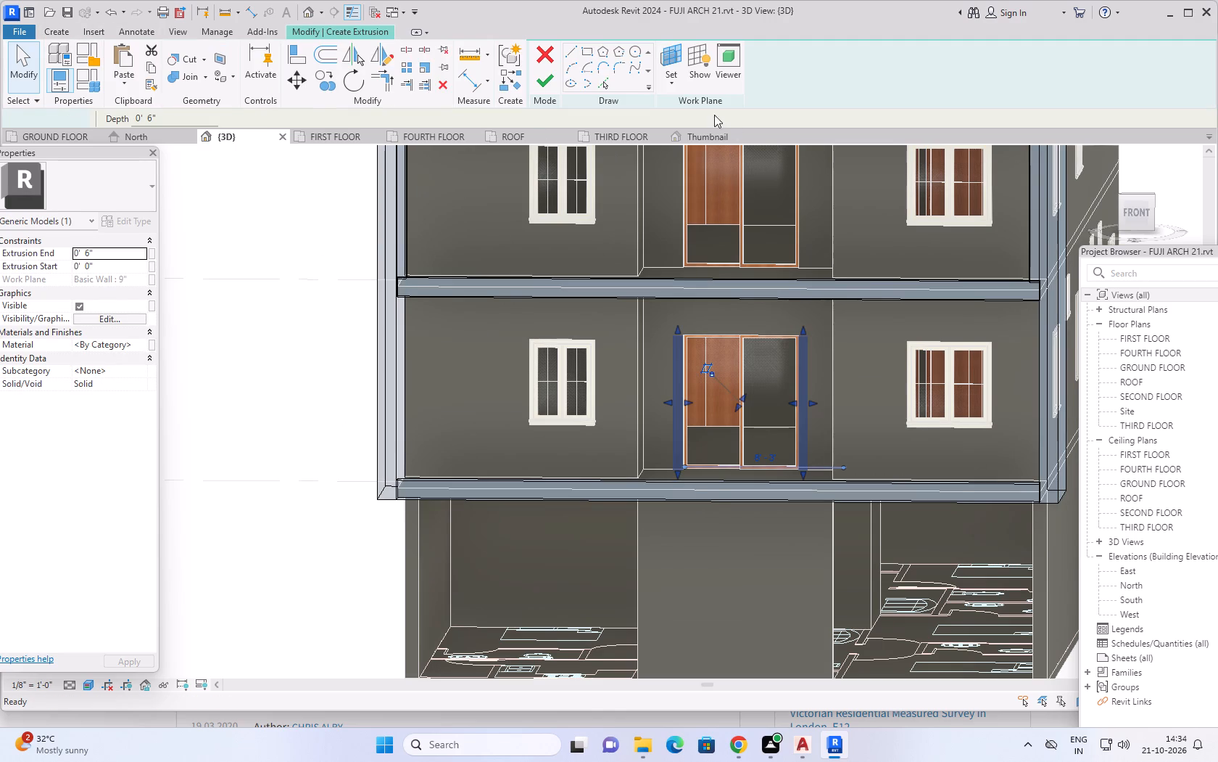
left_click(667, 88)
left_click(687, 134)
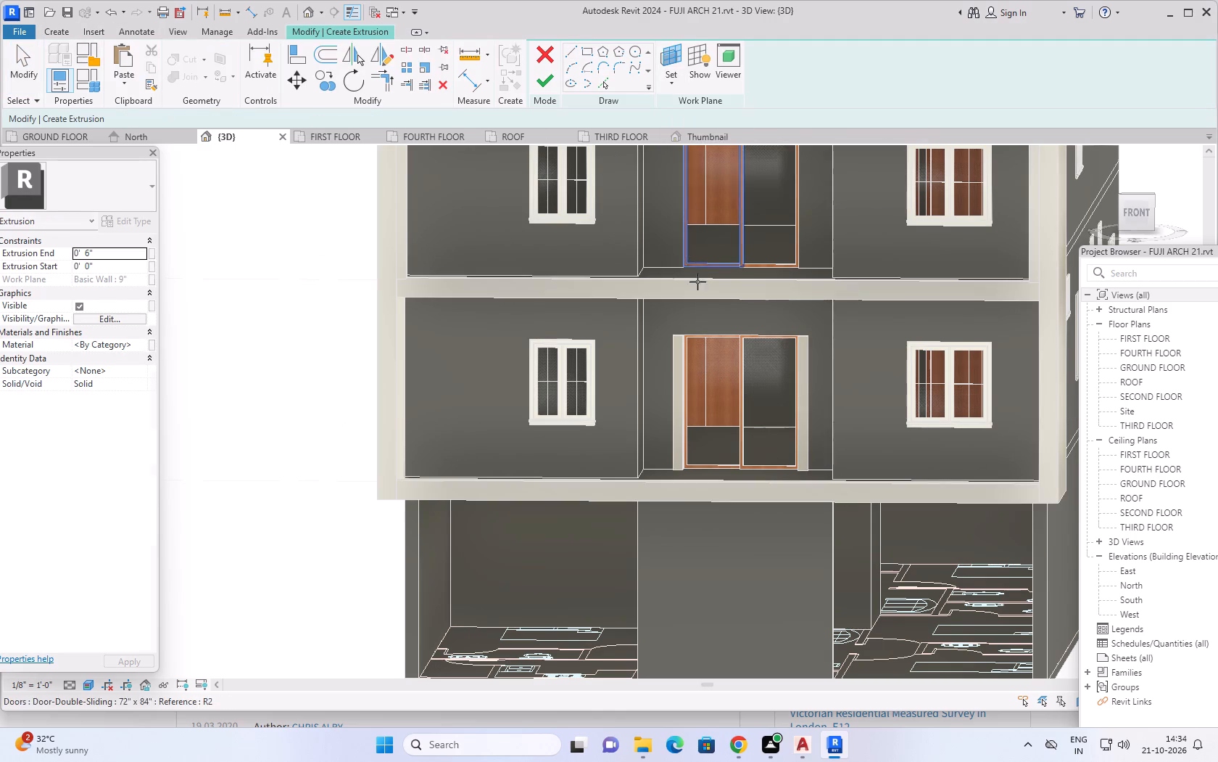
left_click(704, 323)
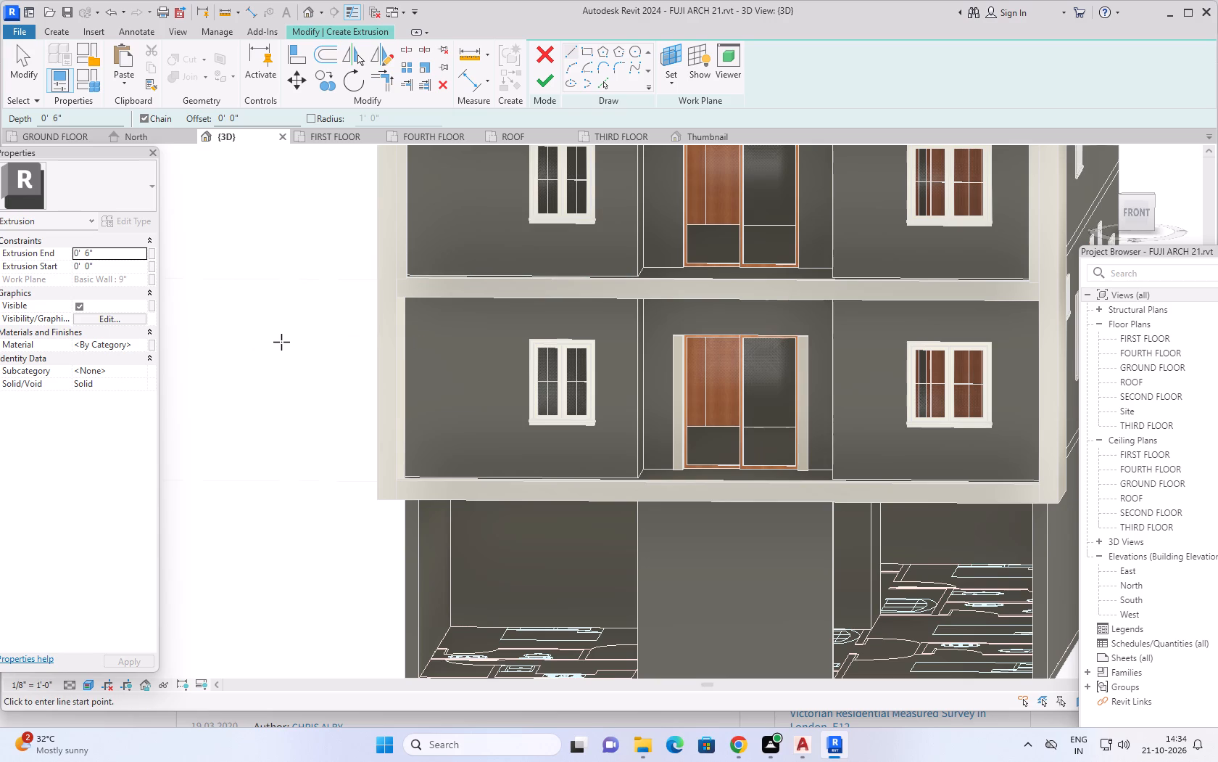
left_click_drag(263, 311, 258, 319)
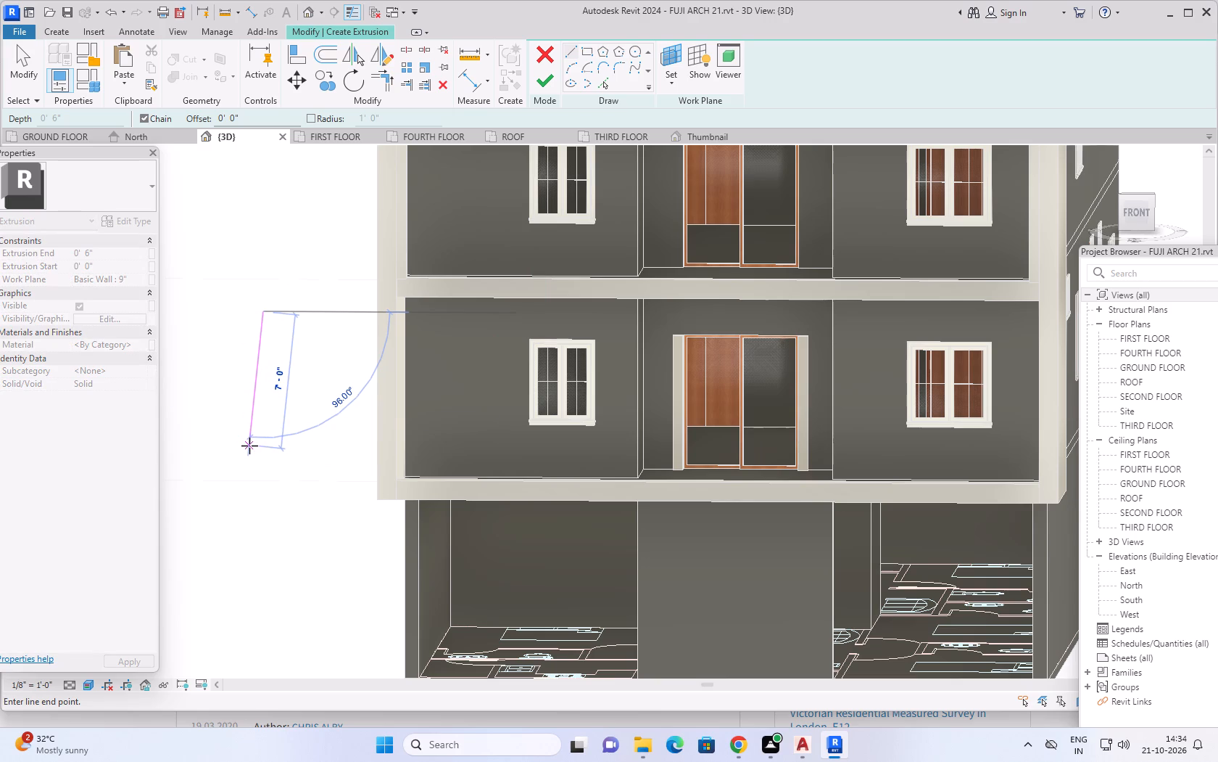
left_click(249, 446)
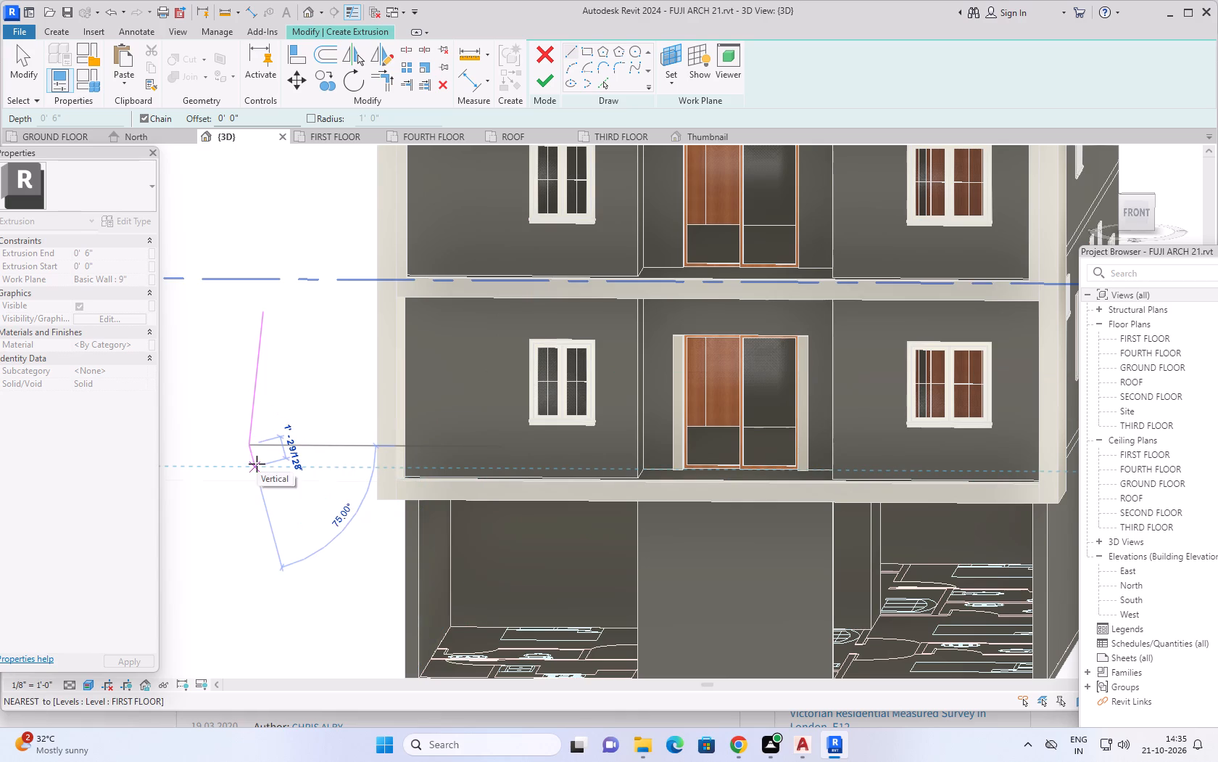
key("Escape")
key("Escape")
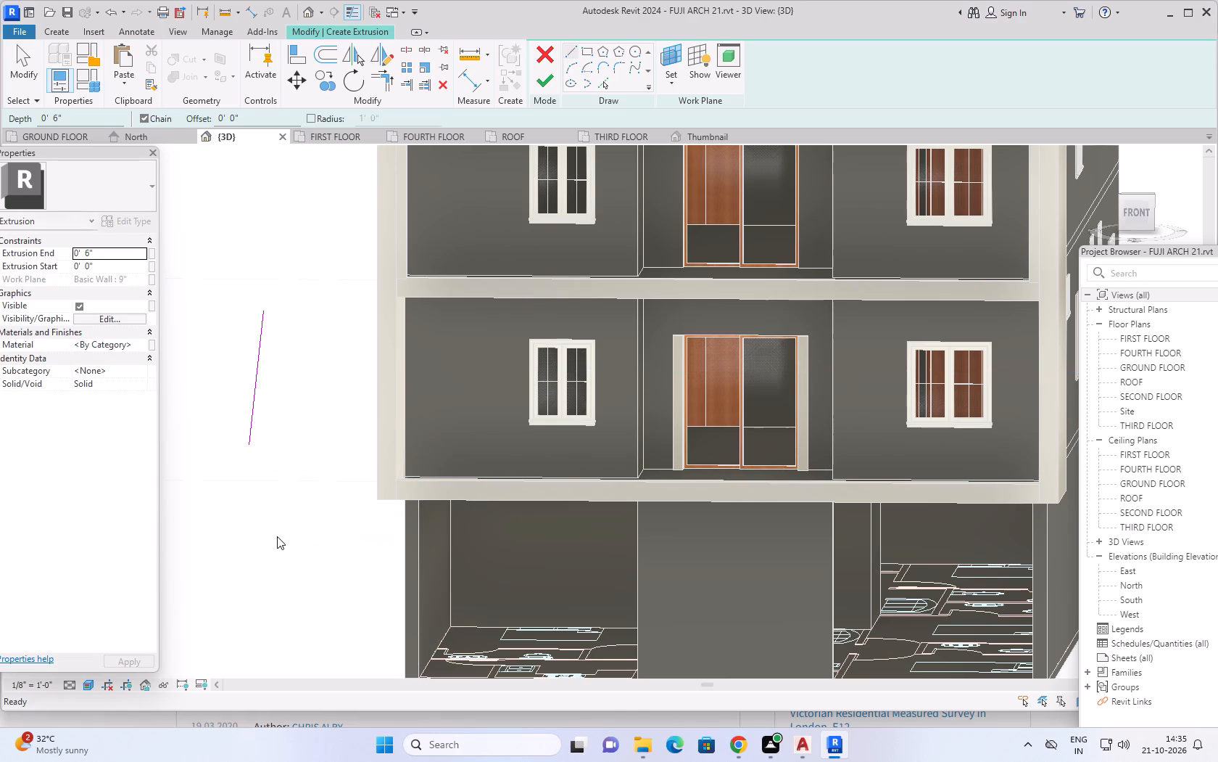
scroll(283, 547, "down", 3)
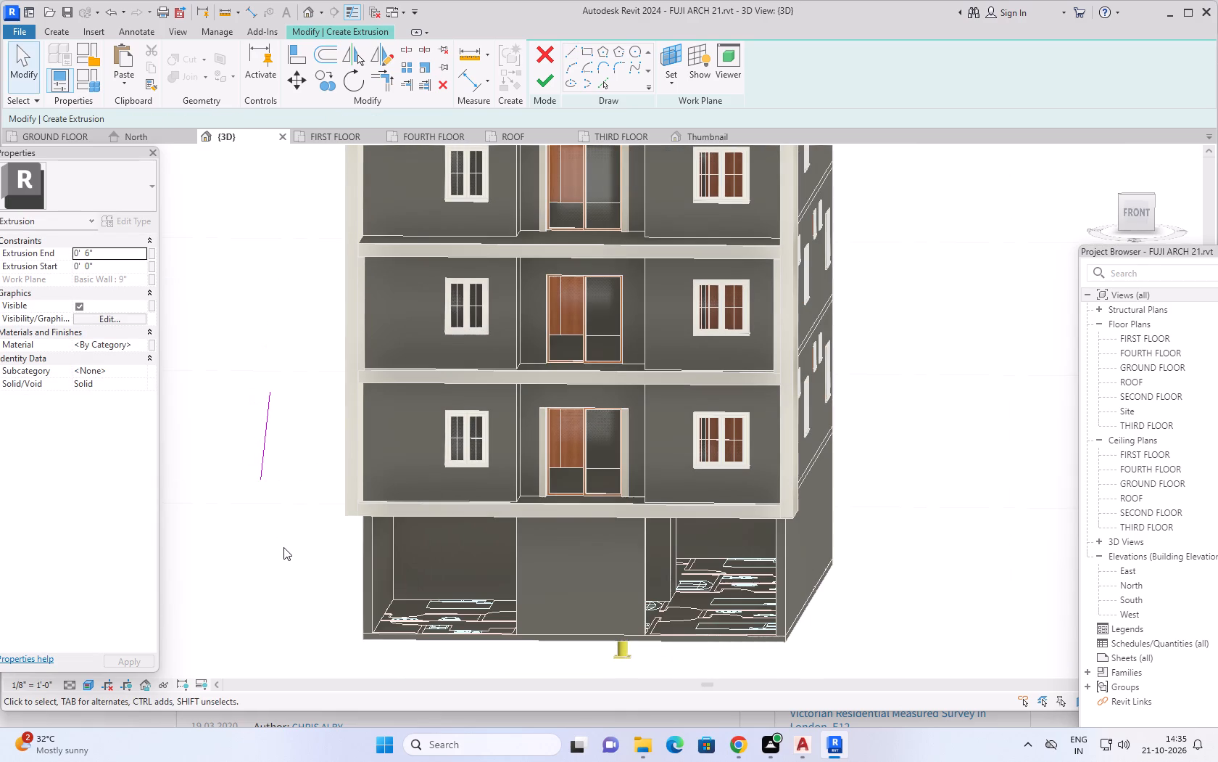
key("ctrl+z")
Examine the front facade, comparing the top-storey door's full surround with the lower balcony doors.
scroll(303, 516, "down", 1)
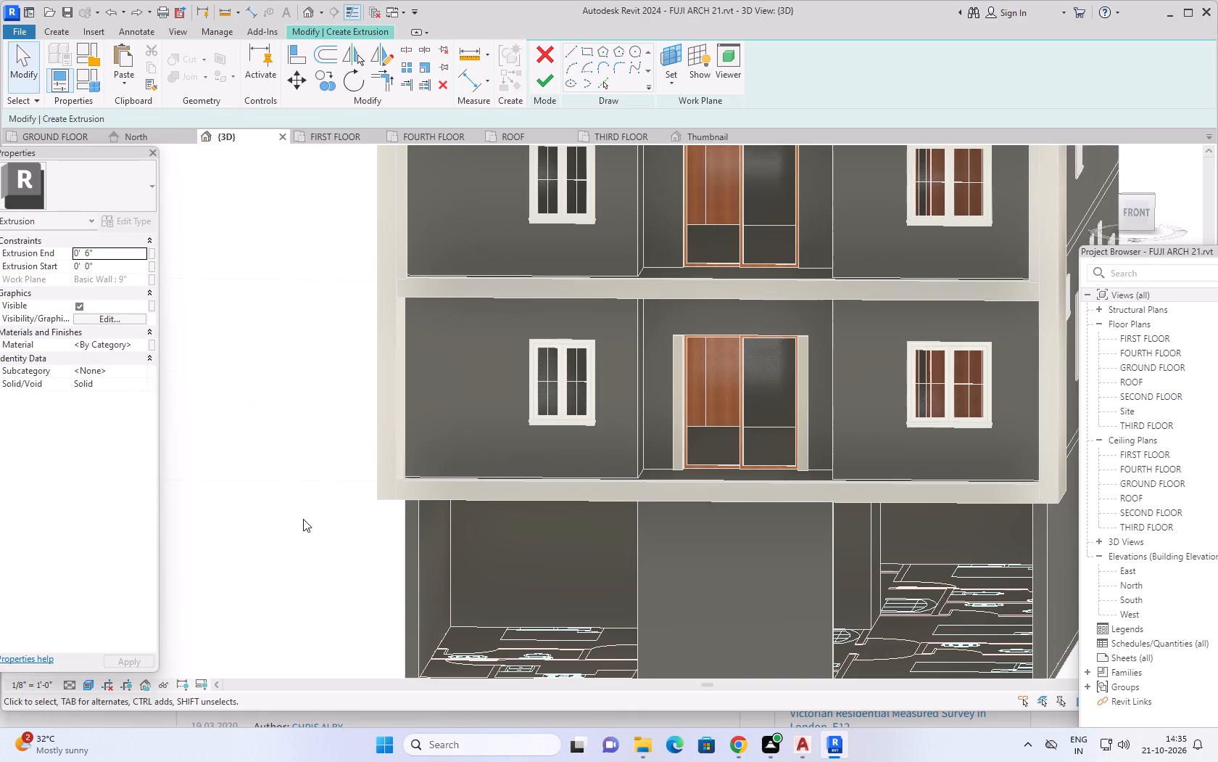
scroll(303, 519, "down", 3)
scroll(763, 496, "down", 1)
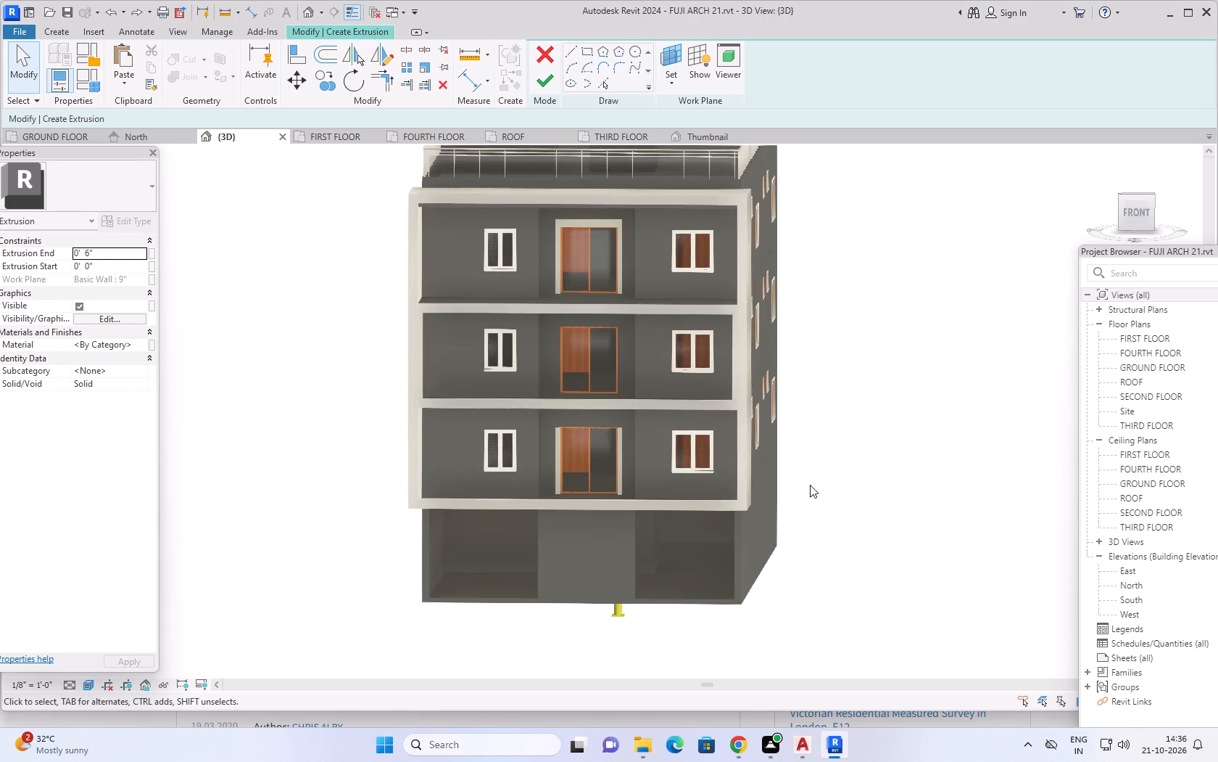
scroll(820, 478, "down", 1)
middle_click_drag(864, 410, 866, 548)
scroll(437, 599, "up", 3)
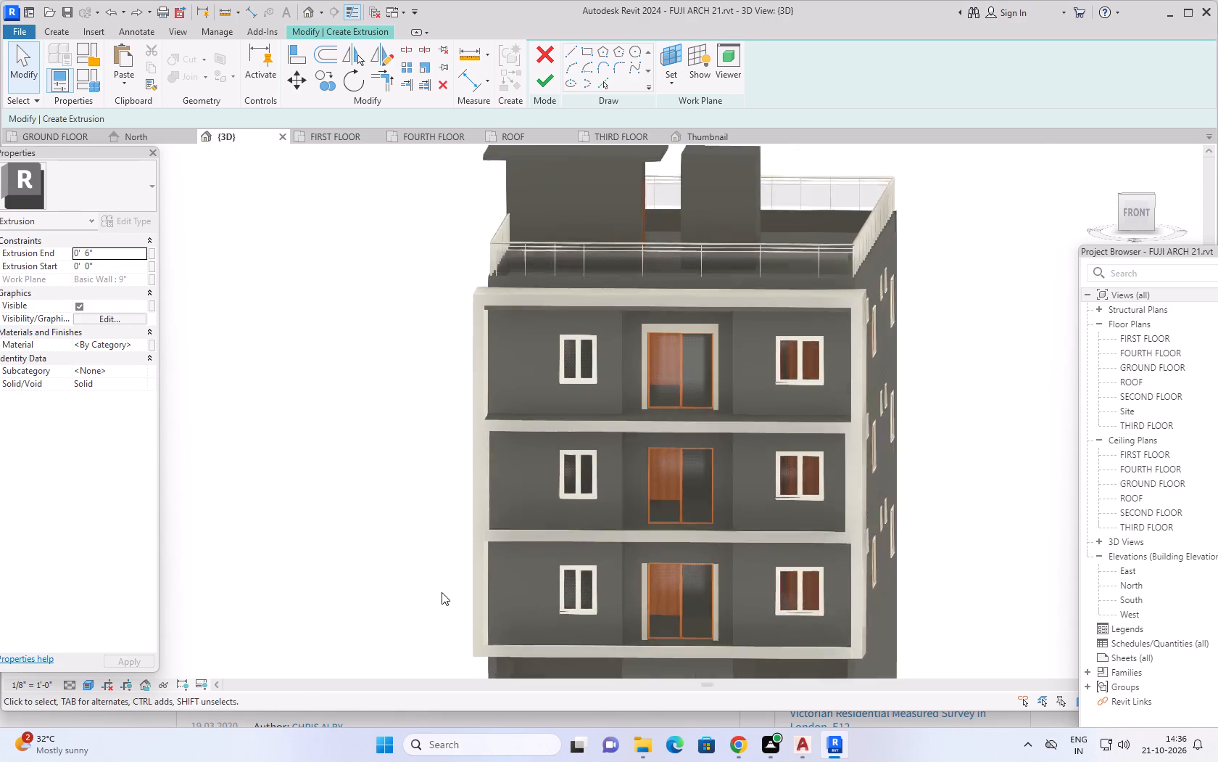
scroll(442, 592, "up", 1)
middle_click_drag(441, 578, 339, 529)
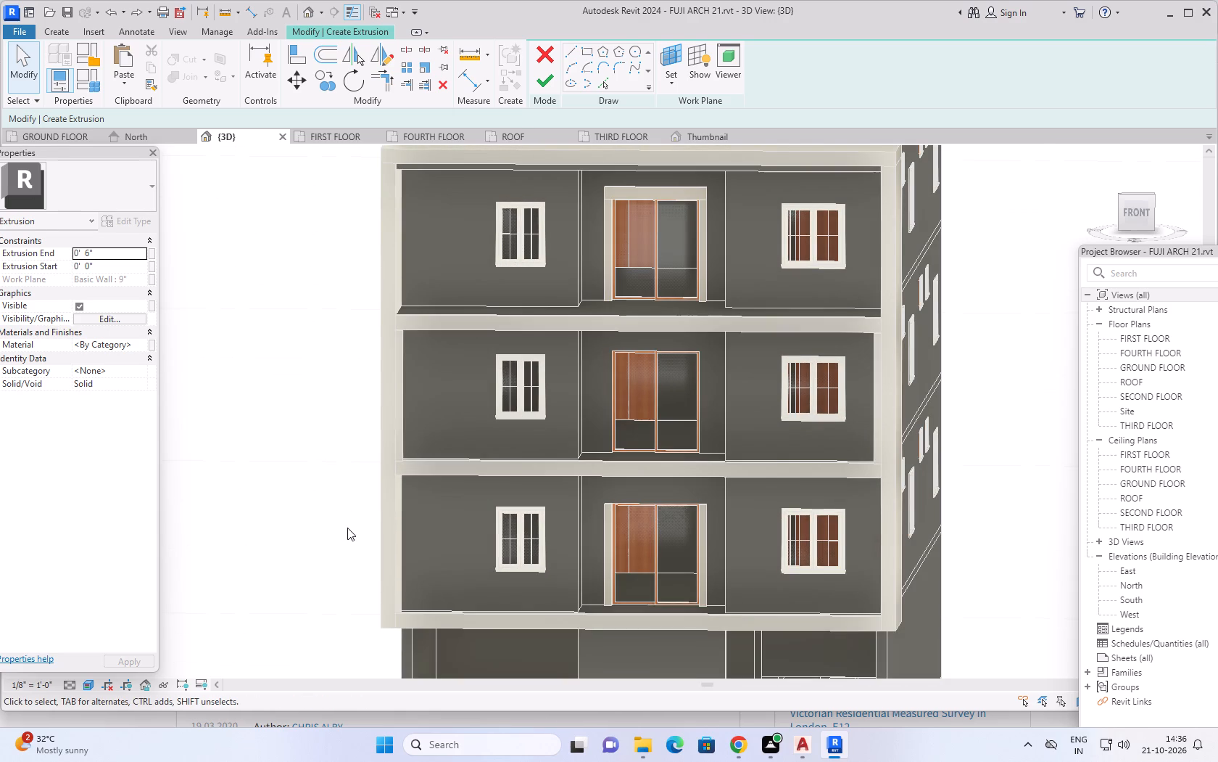
scroll(359, 479, "up", 2)
scroll(342, 406, "up", 1)
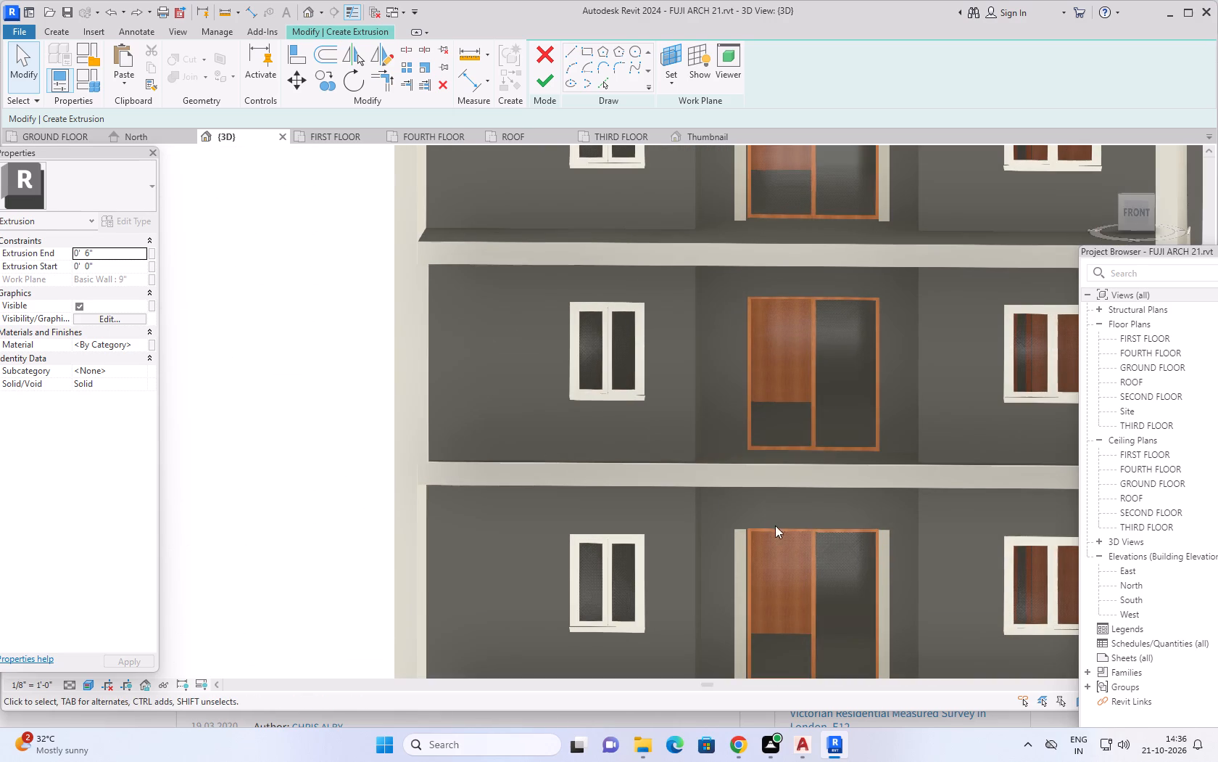
Sketch a rectangle about 7' by 3 3/4" above the lowest balcony door, spanning between the outer edges of its jamb strips.
left_click(587, 52)
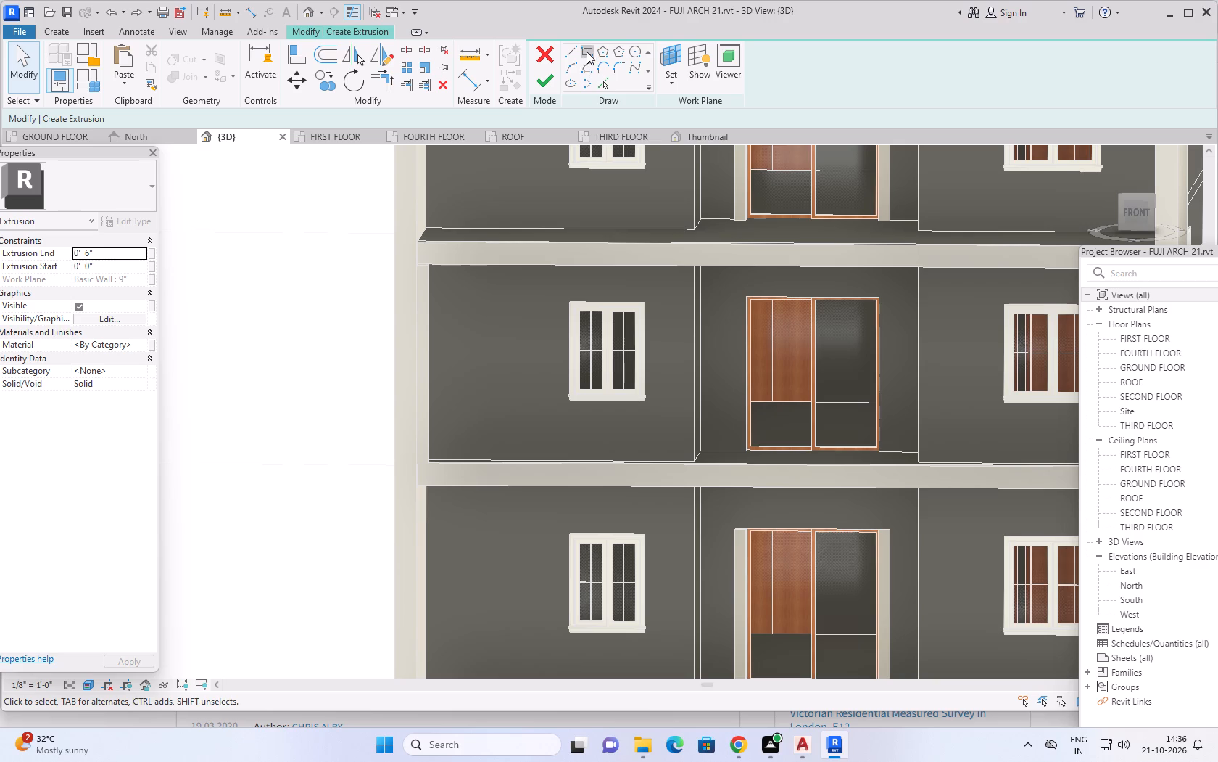
scroll(798, 520, "up", 1)
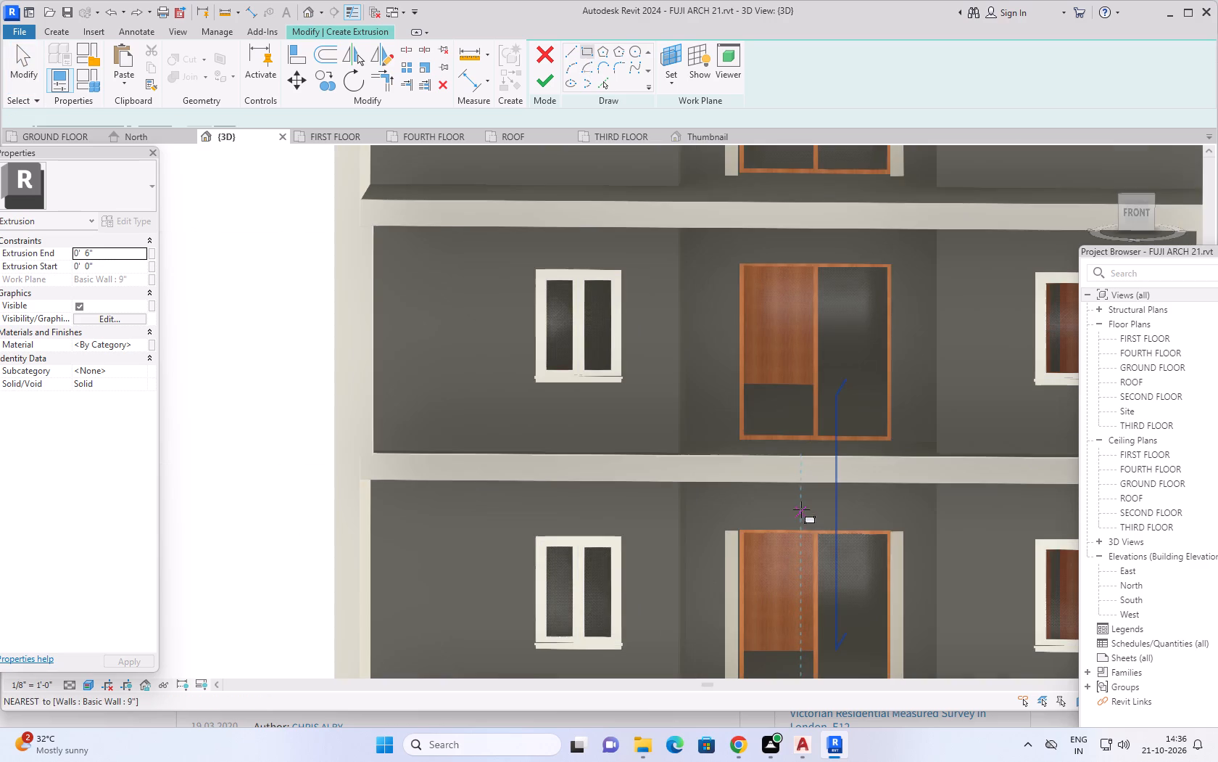
middle_click_drag(801, 509, 584, 531)
scroll(490, 523, "up", 7)
middle_click_drag(562, 551, 559, 541)
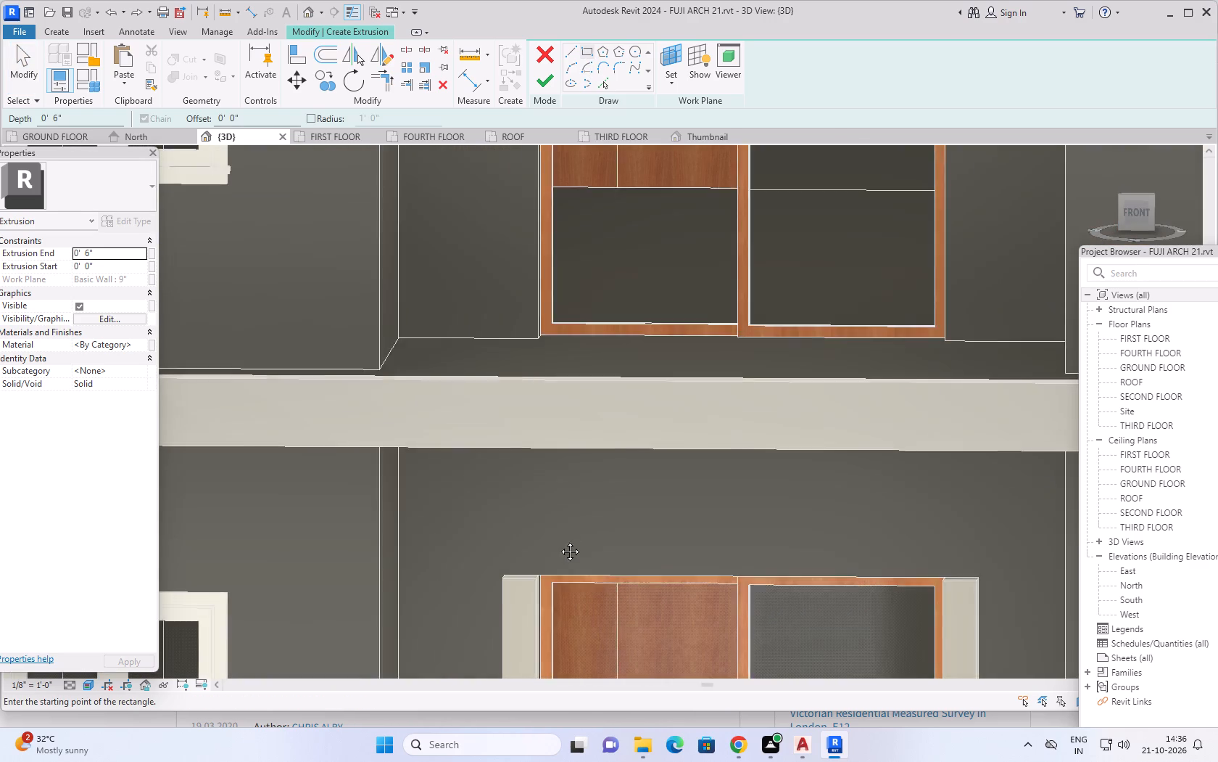
middle_click_drag(559, 541, 547, 477)
middle_click_drag(563, 469, 550, 488, "shift")
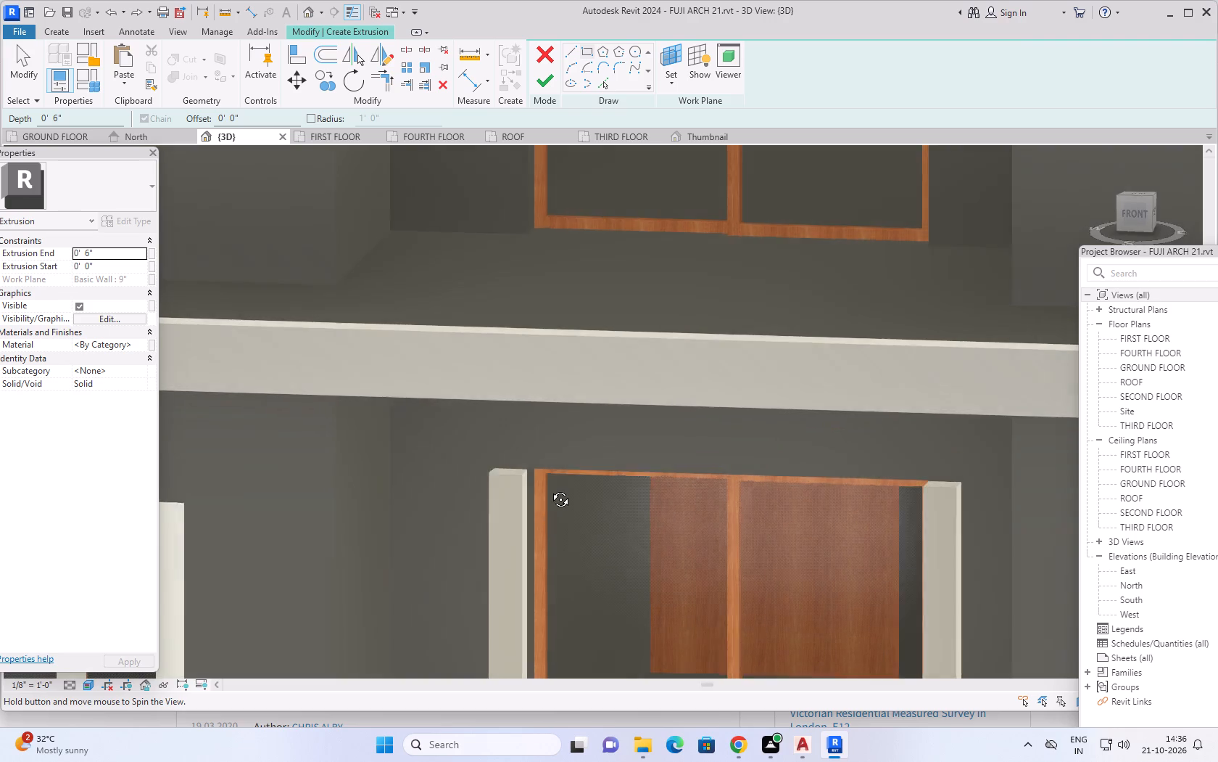
middle_click_drag(550, 488, 552, 484, "shift")
scroll(557, 478, "up", 3)
middle_click_drag(578, 461, 507, 491)
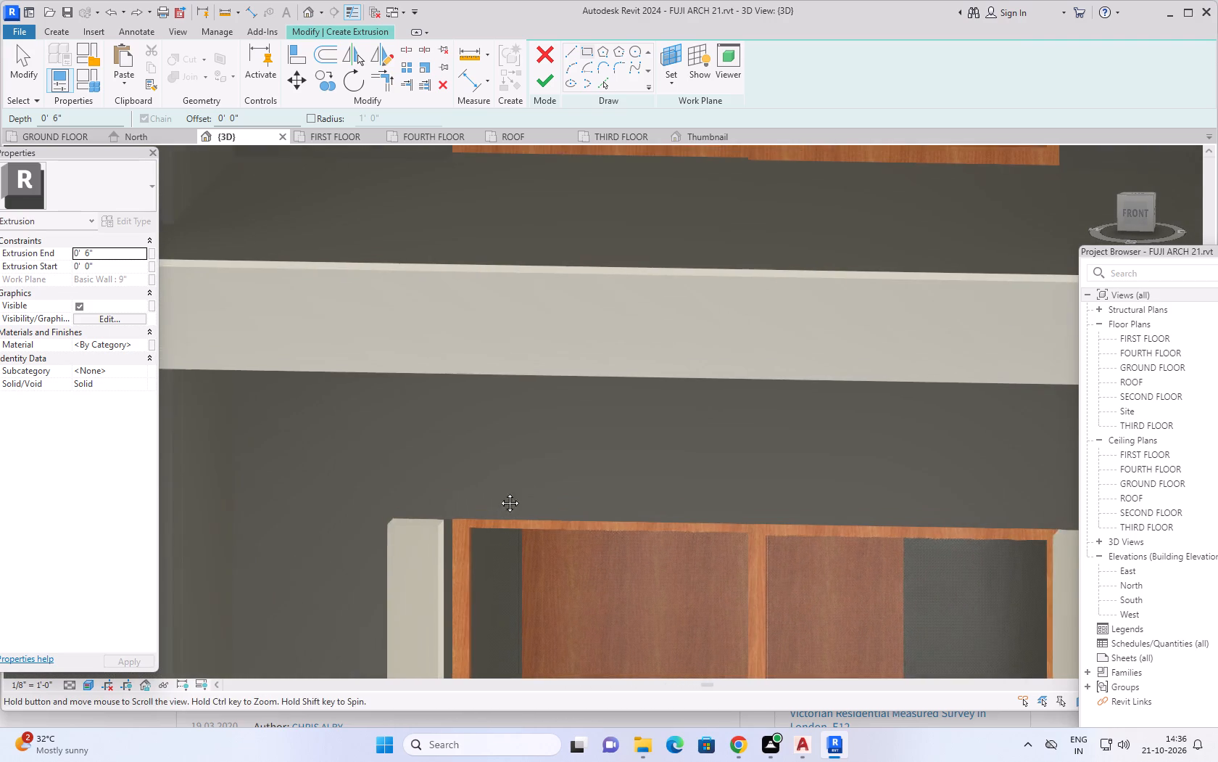
left_click(387, 517)
scroll(838, 504, "down", 3)
middle_click_drag(853, 505, 846, 504)
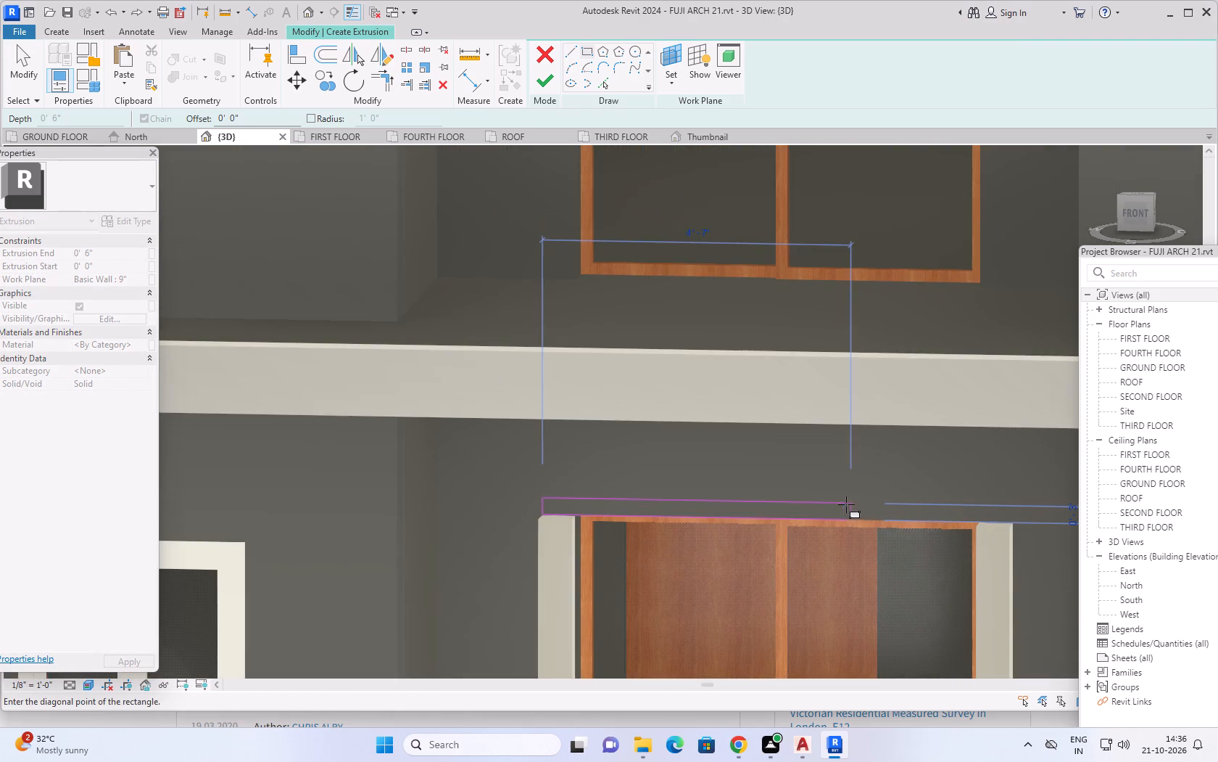
middle_click_drag(846, 504, 550, 493)
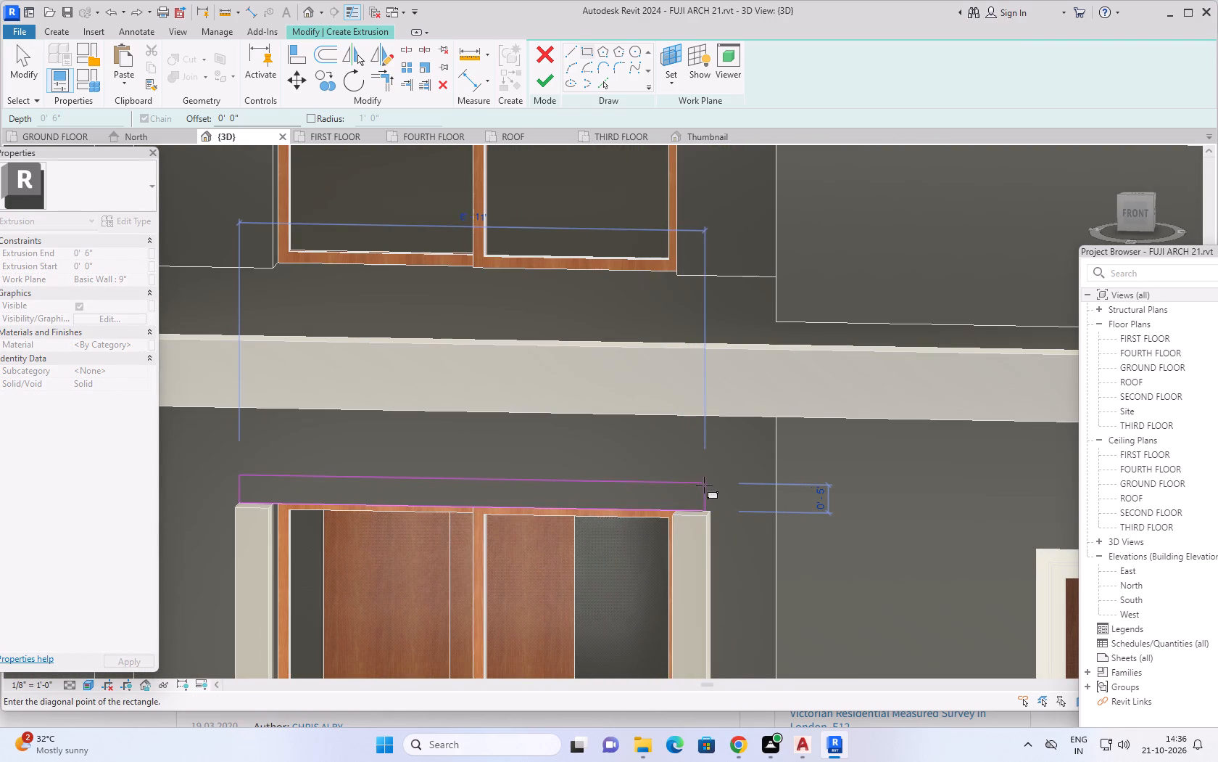
middle_click_drag(709, 484, 713, 485)
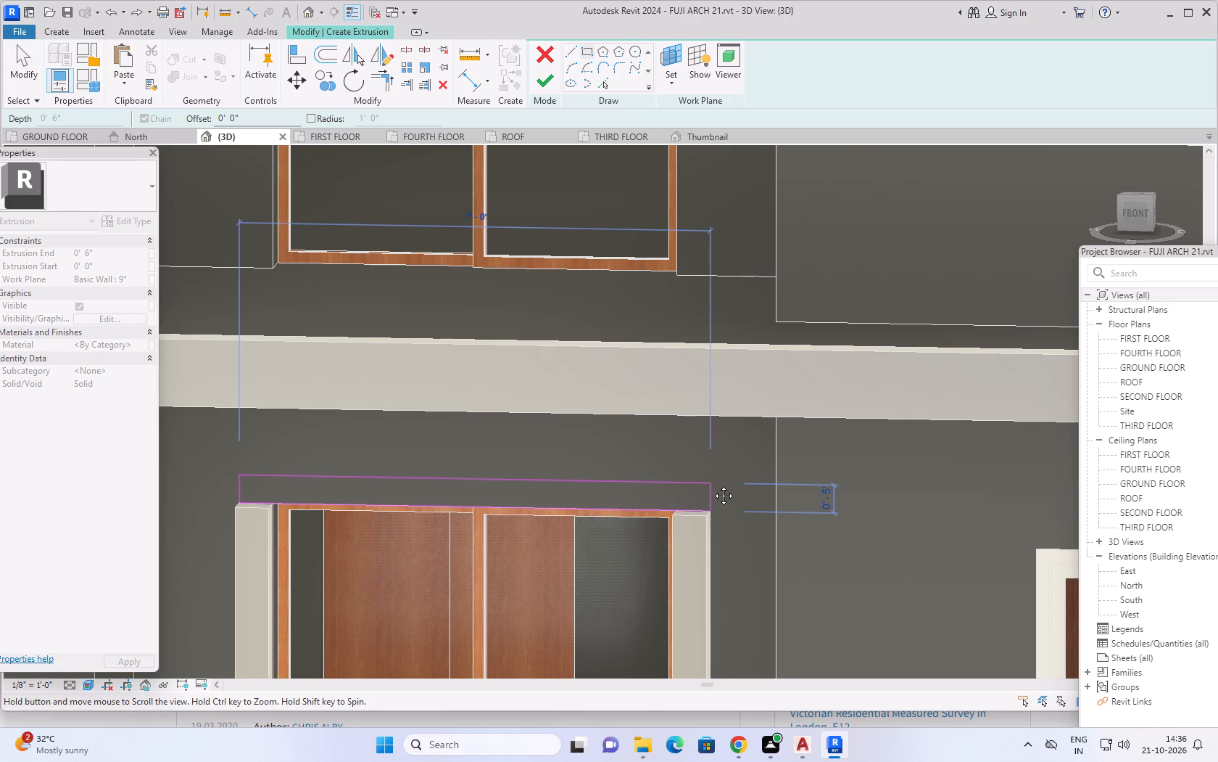
middle_click_drag(713, 485, 730, 551)
middle_click_drag(727, 552, 730, 549, "shift")
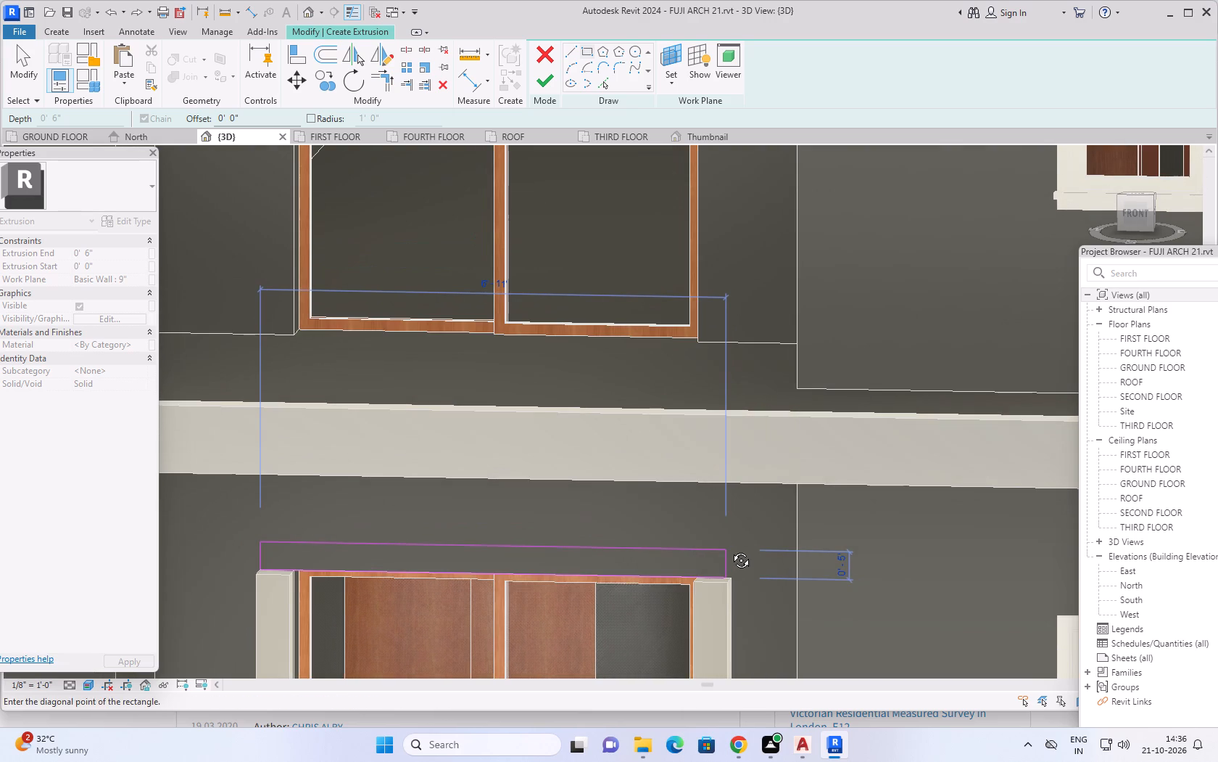
middle_click_drag(730, 549, 744, 539, "shift")
scroll(713, 562, "up", 3)
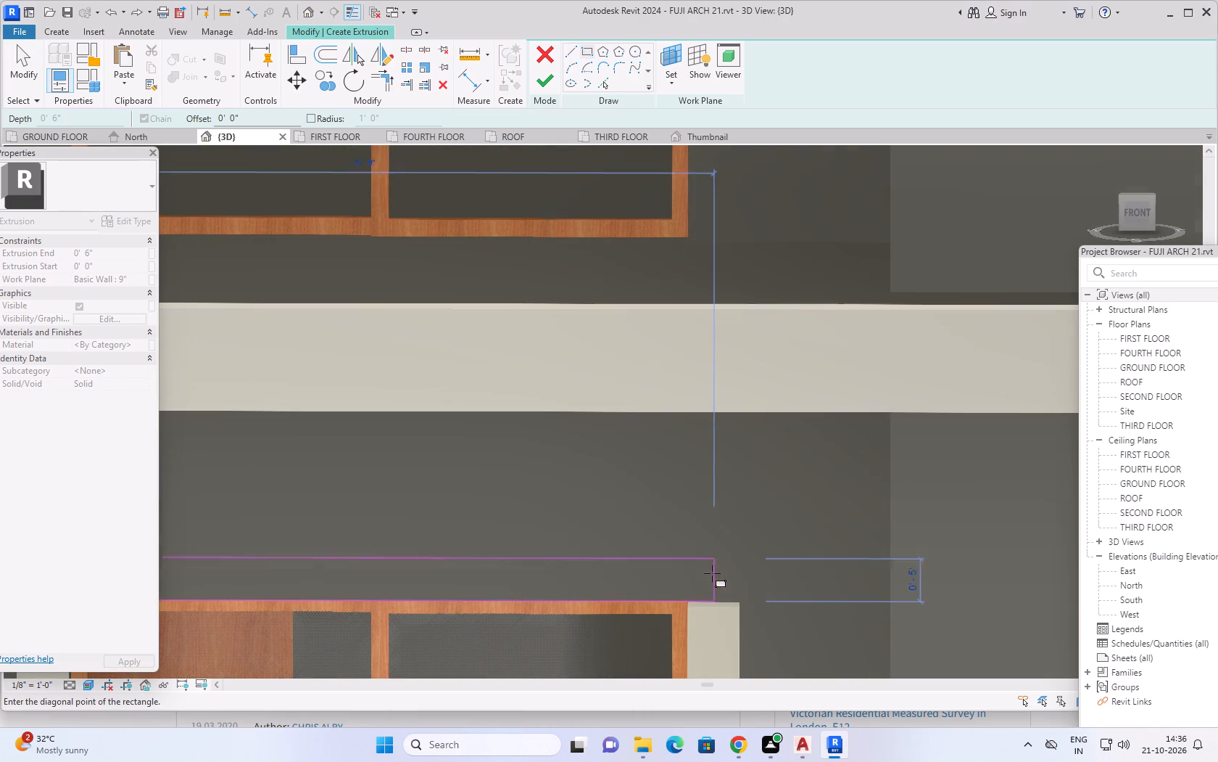
scroll(712, 582, "up", 3)
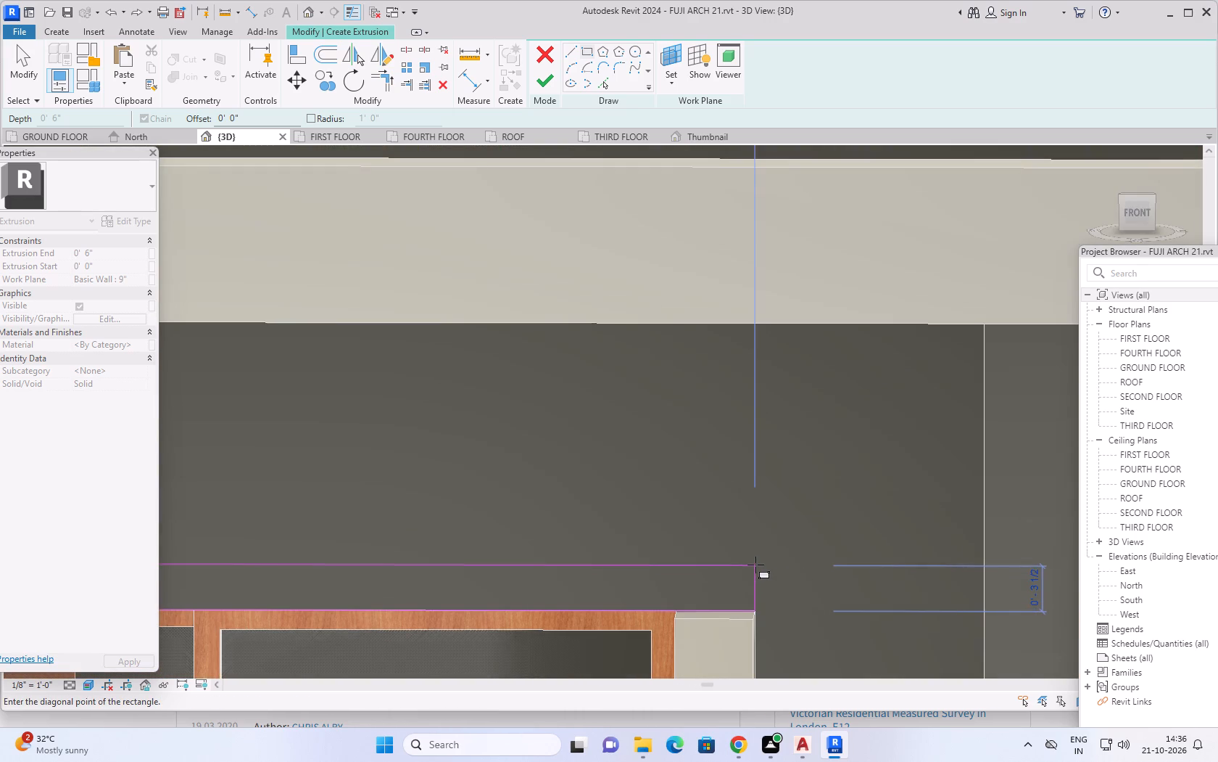
left_click(756, 561)
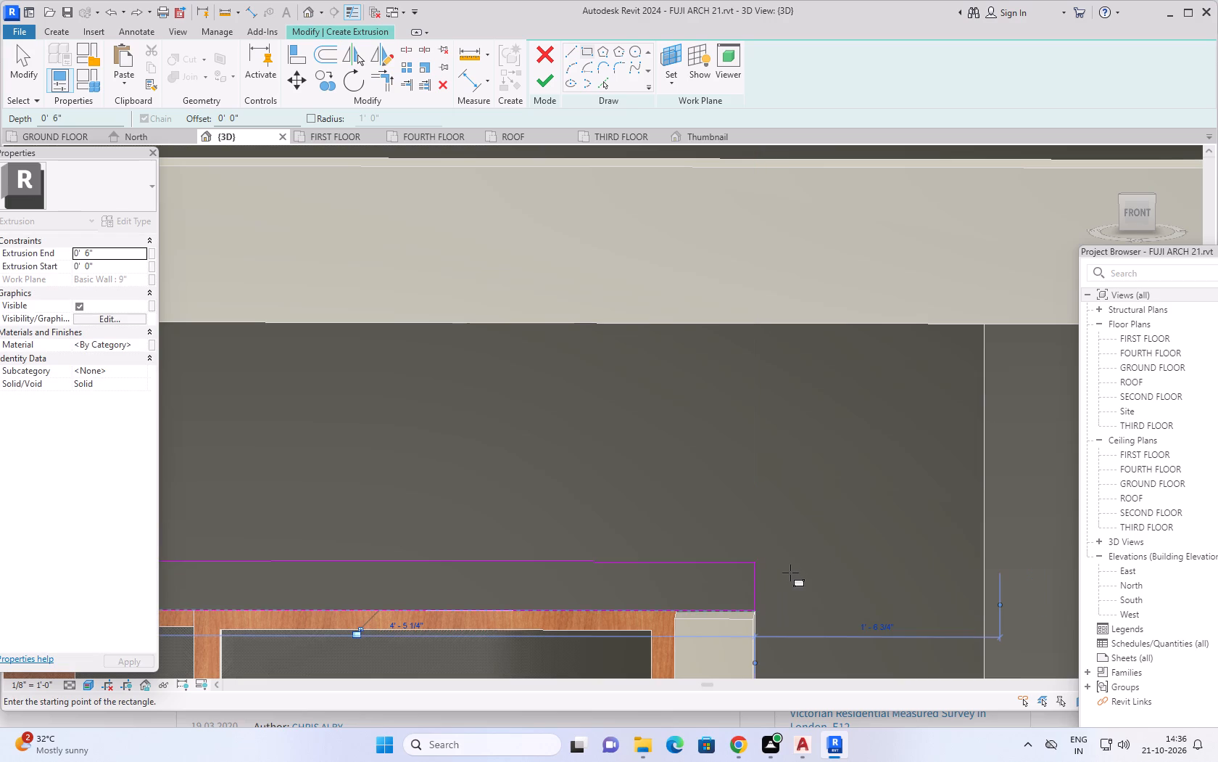
key("Escape")
key("Escape")
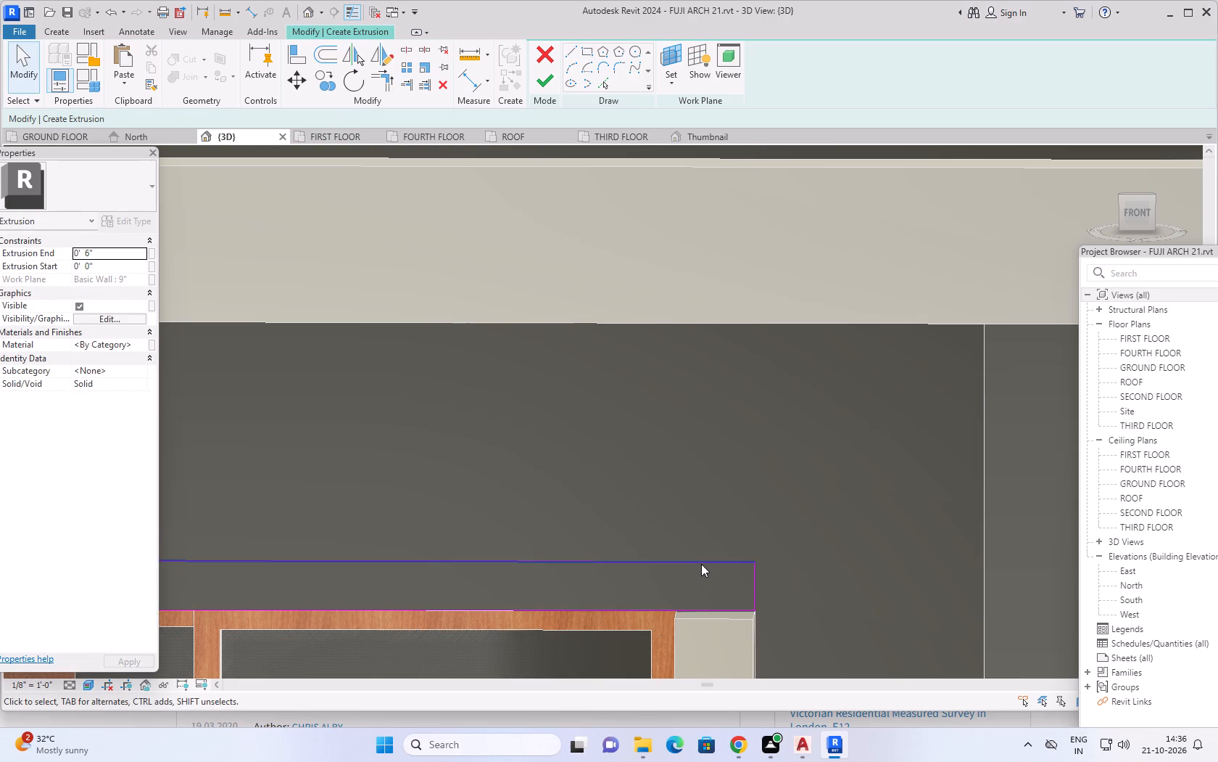
Set the height of the sketched head band rectangle to 10".
left_click(701, 564)
left_click(774, 591)
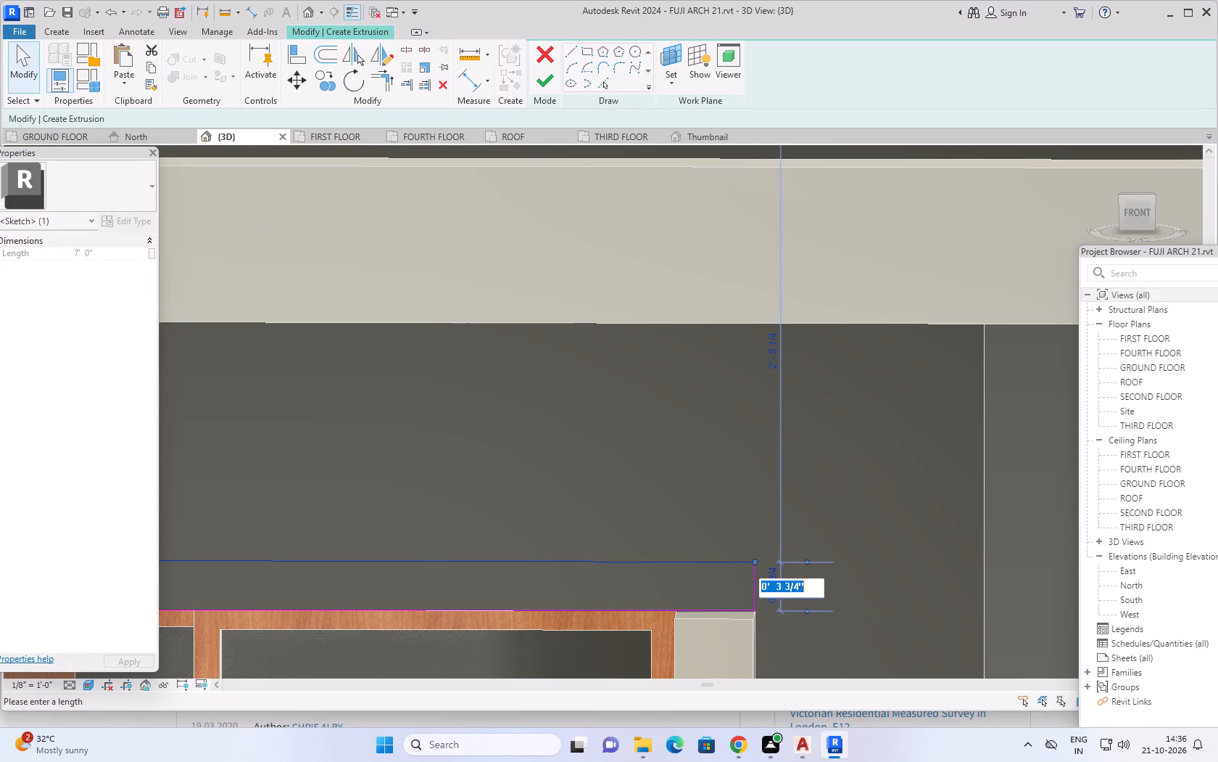
type("10")
key("shift+quotedbl")
key("Return")
Finish the sketch to create the 6" deep head band extrusion over the lowest balcony door and deselect it.
scroll(773, 587, "down", 4)
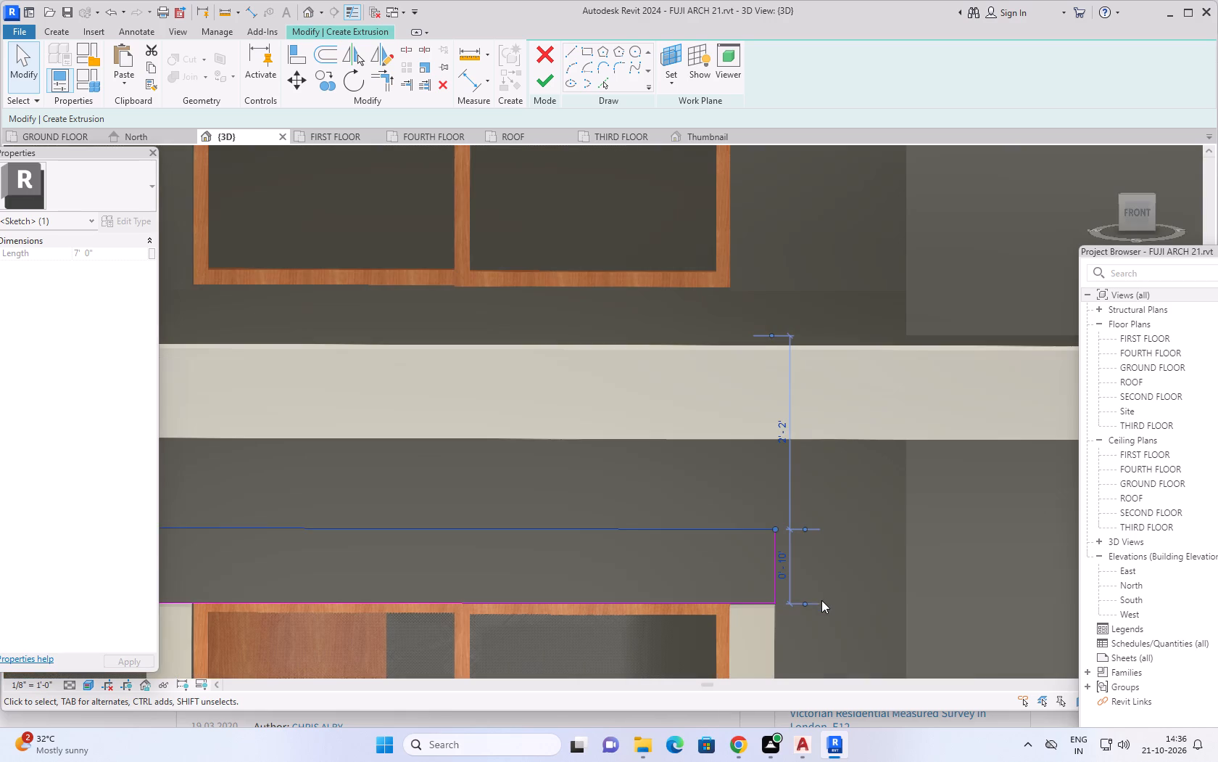
scroll(821, 602, "down", 4)
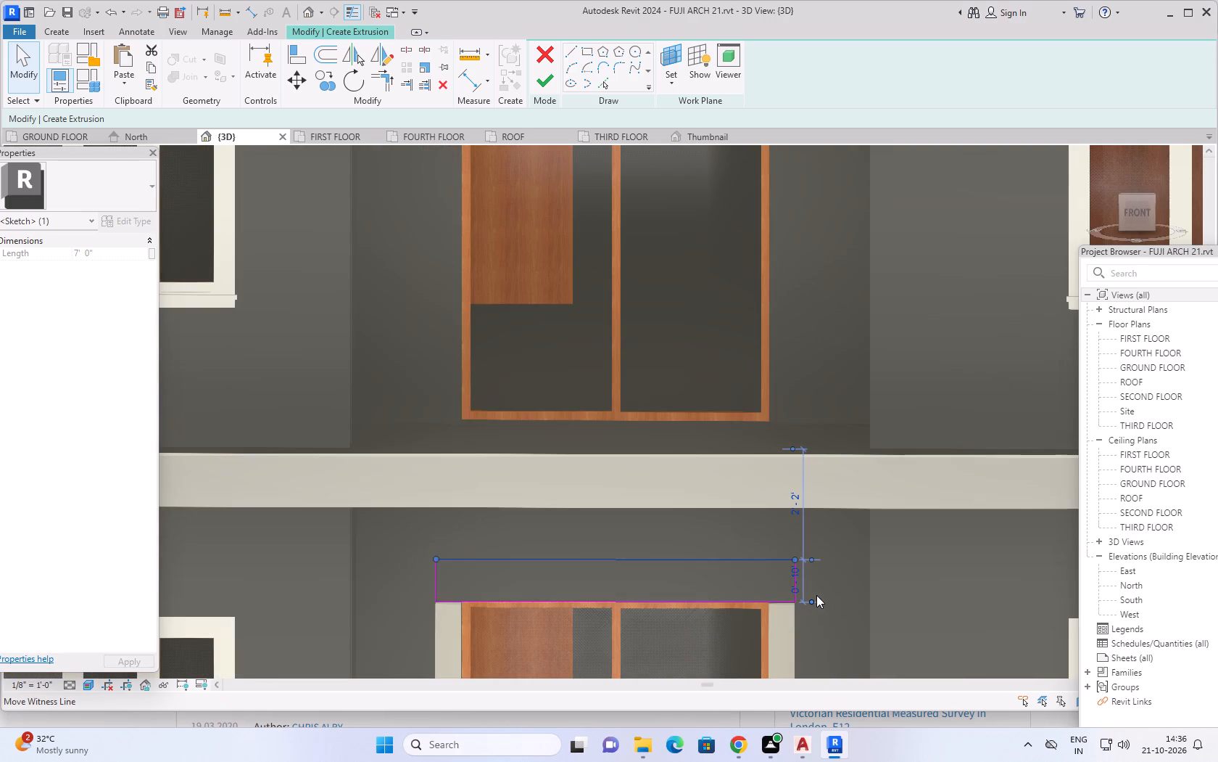
scroll(816, 595, "down", 1)
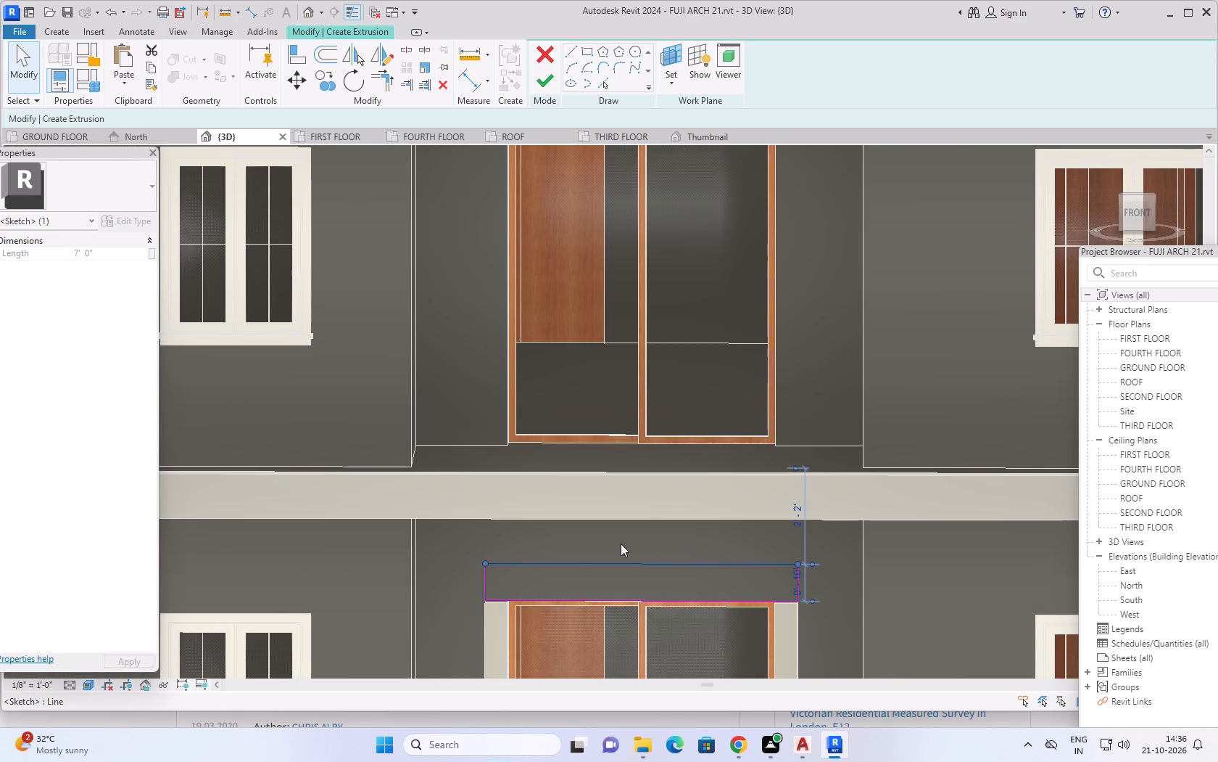
left_click(538, 81)
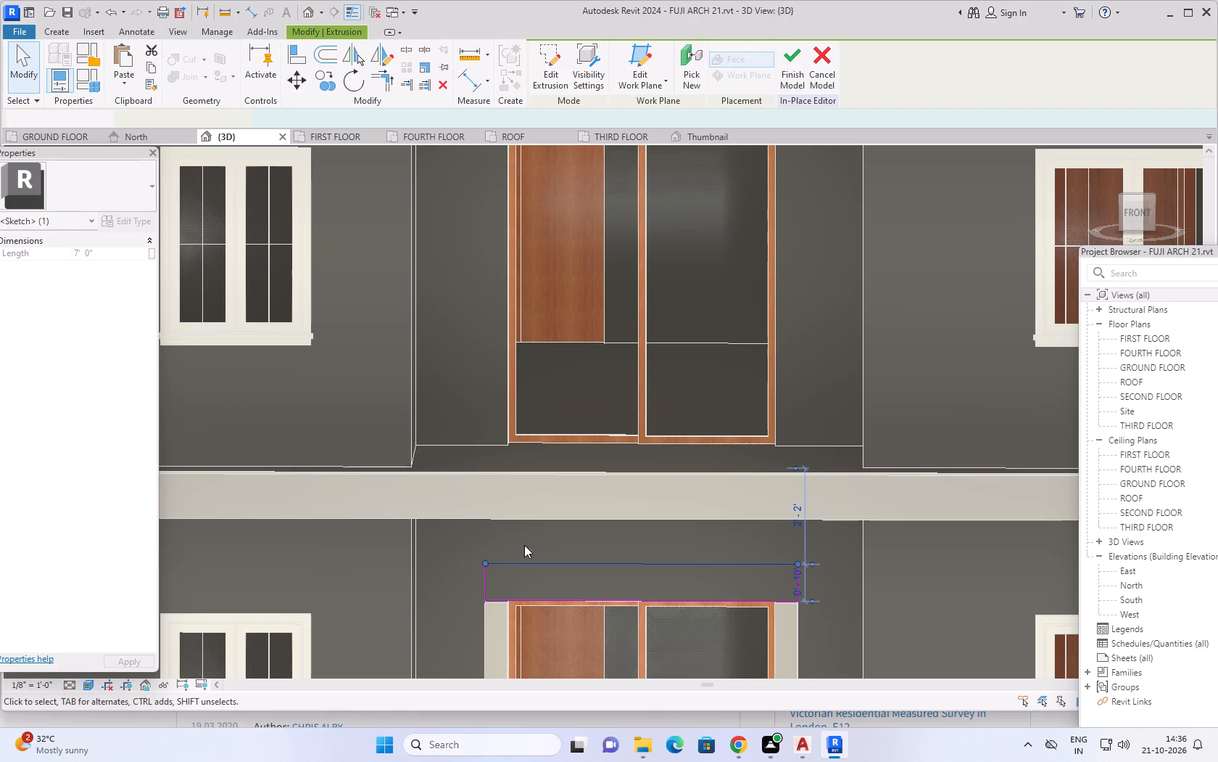
scroll(512, 543, "down", 7)
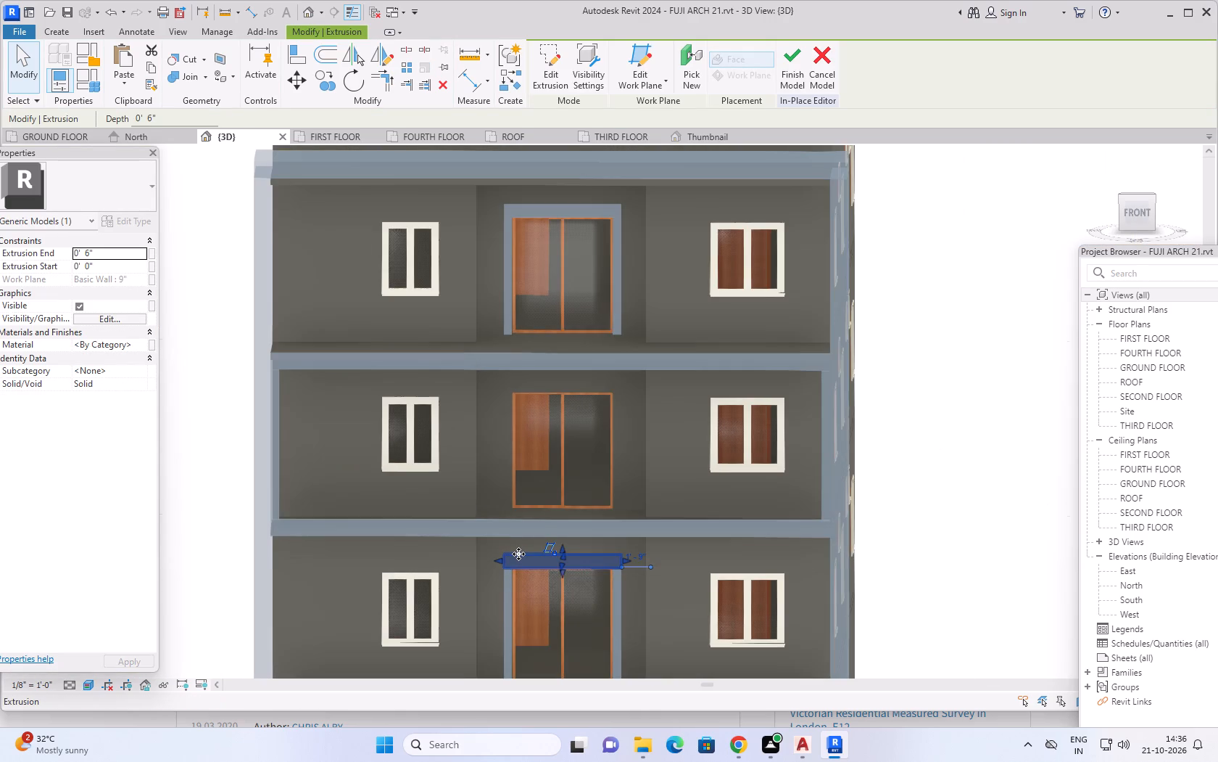
left_click(208, 530)
Copy the lowest balcony door's jamb strips and head band together and paste them aligned to the SECOND FLOOR level.
scroll(493, 578, "up", 4)
key("Escape")
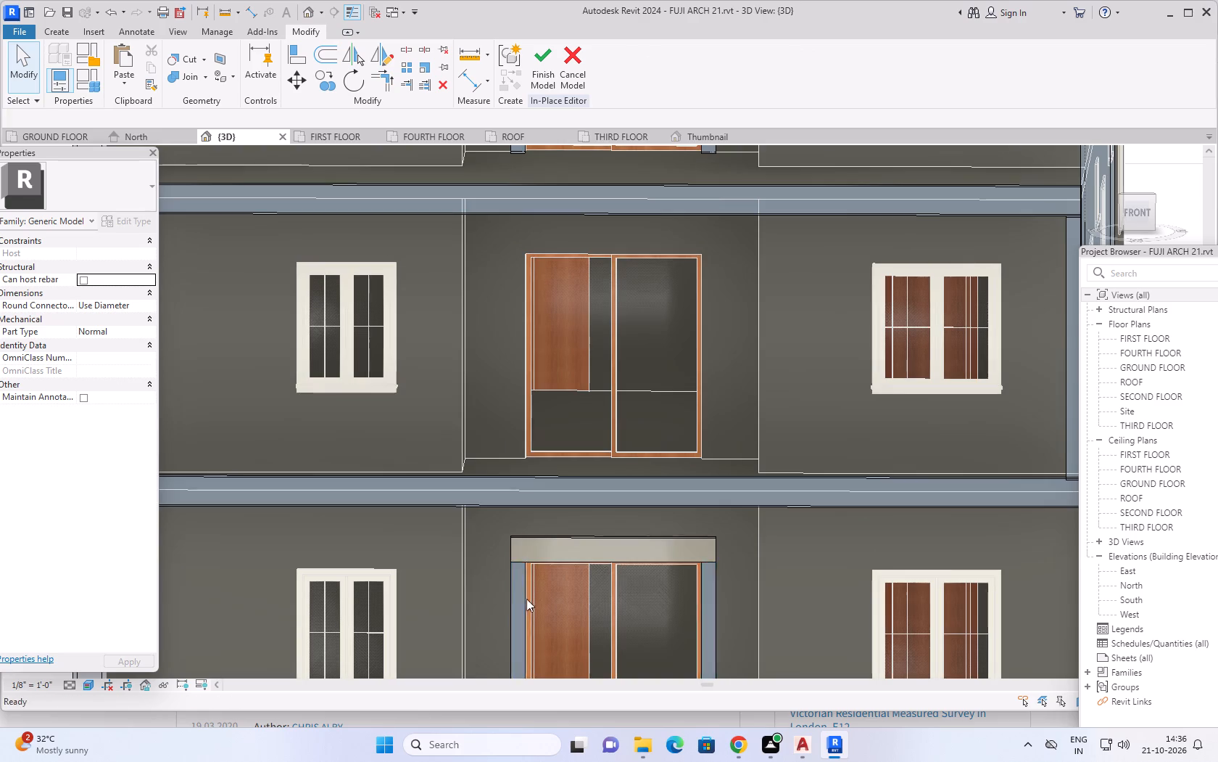
key("Escape")
left_click(515, 595)
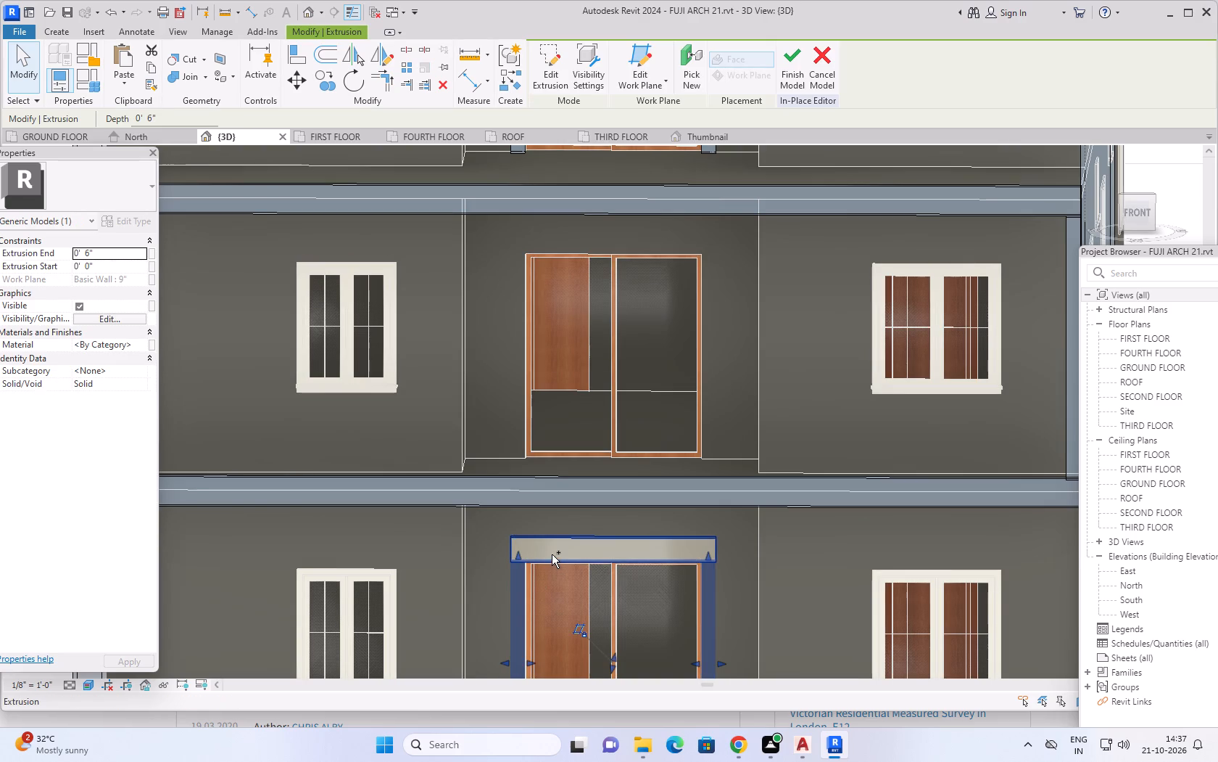
left_click(552, 554, "ctrl")
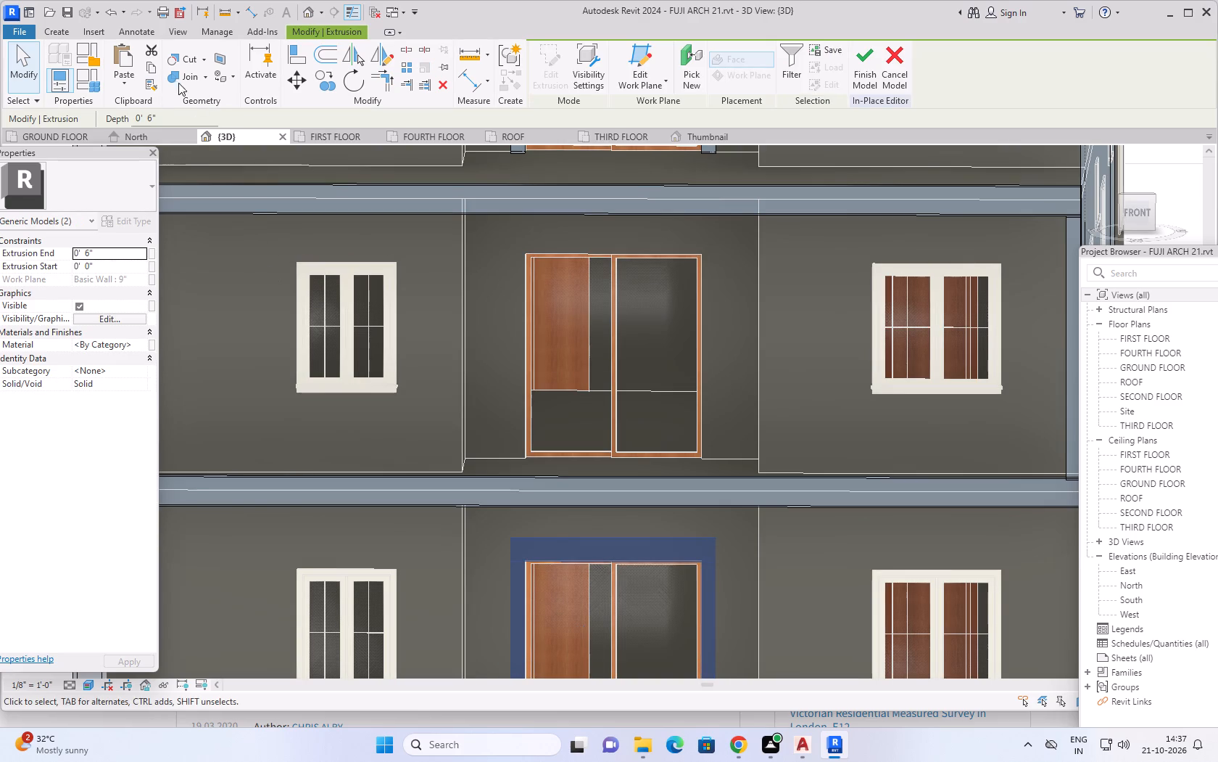
left_click(154, 66)
left_click(128, 88)
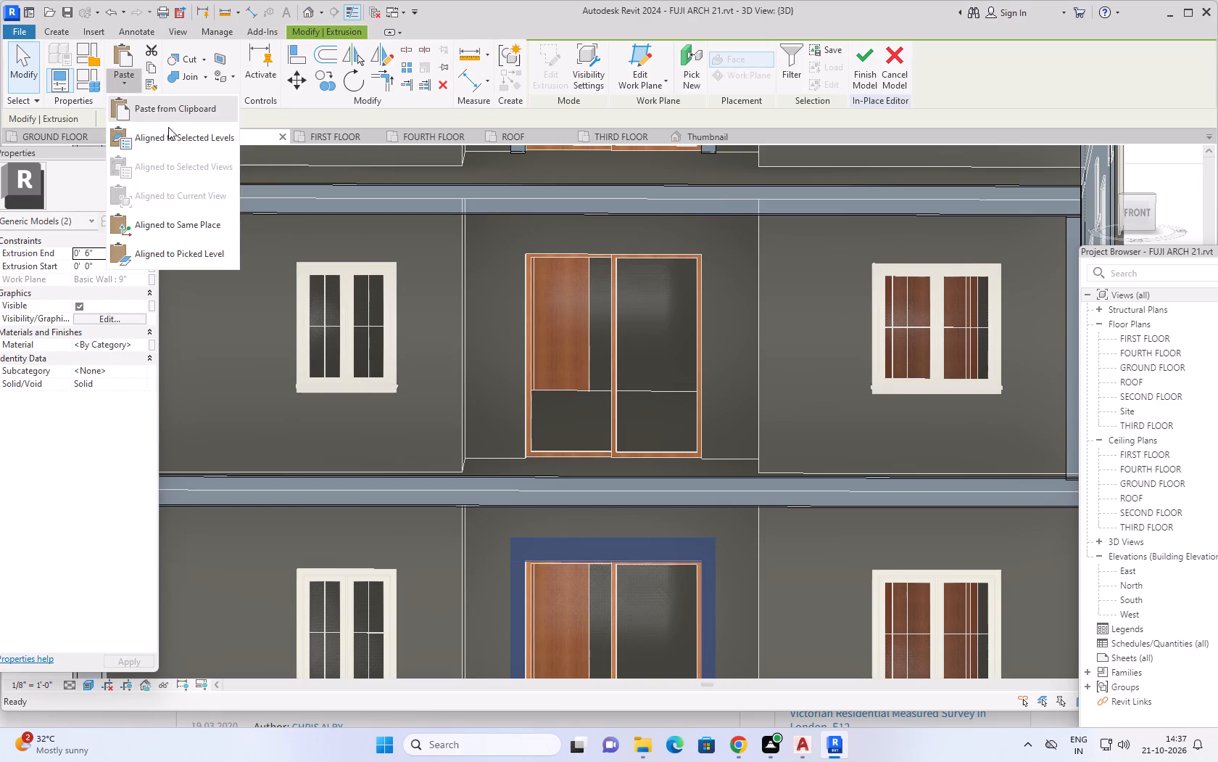
left_click(181, 144)
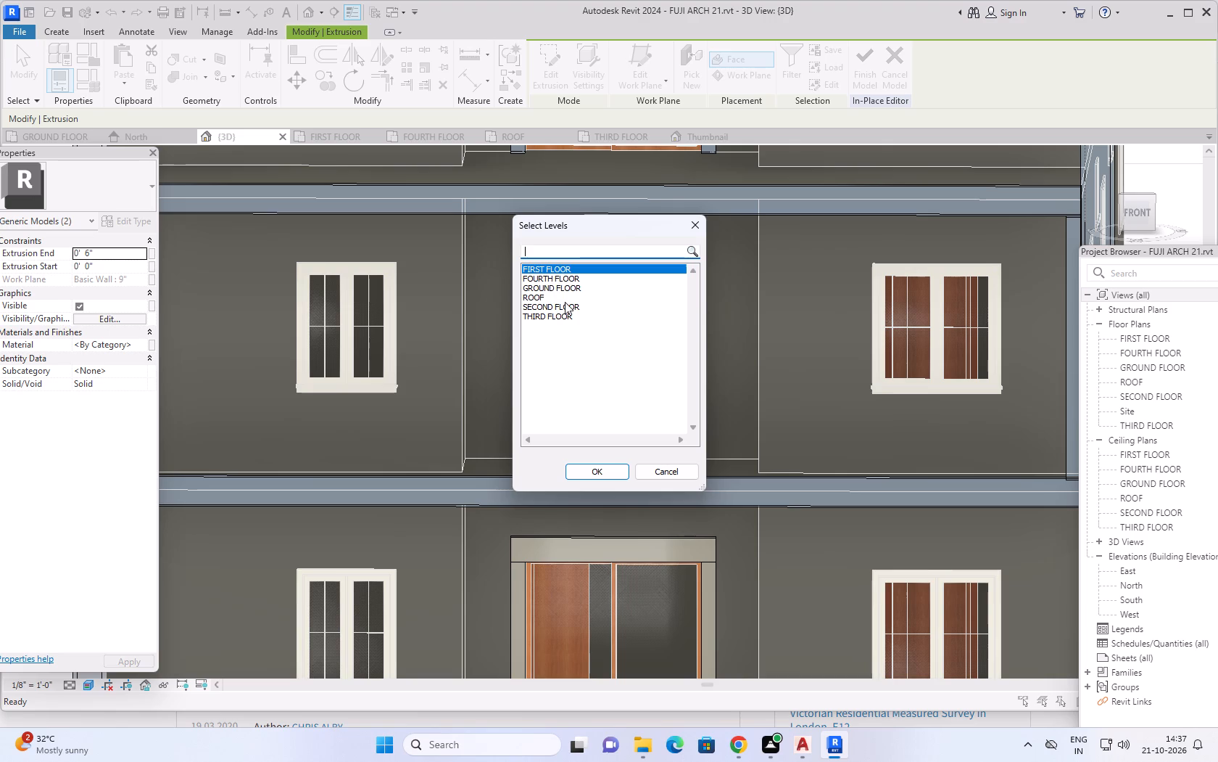
left_click(565, 303)
left_click(590, 470)
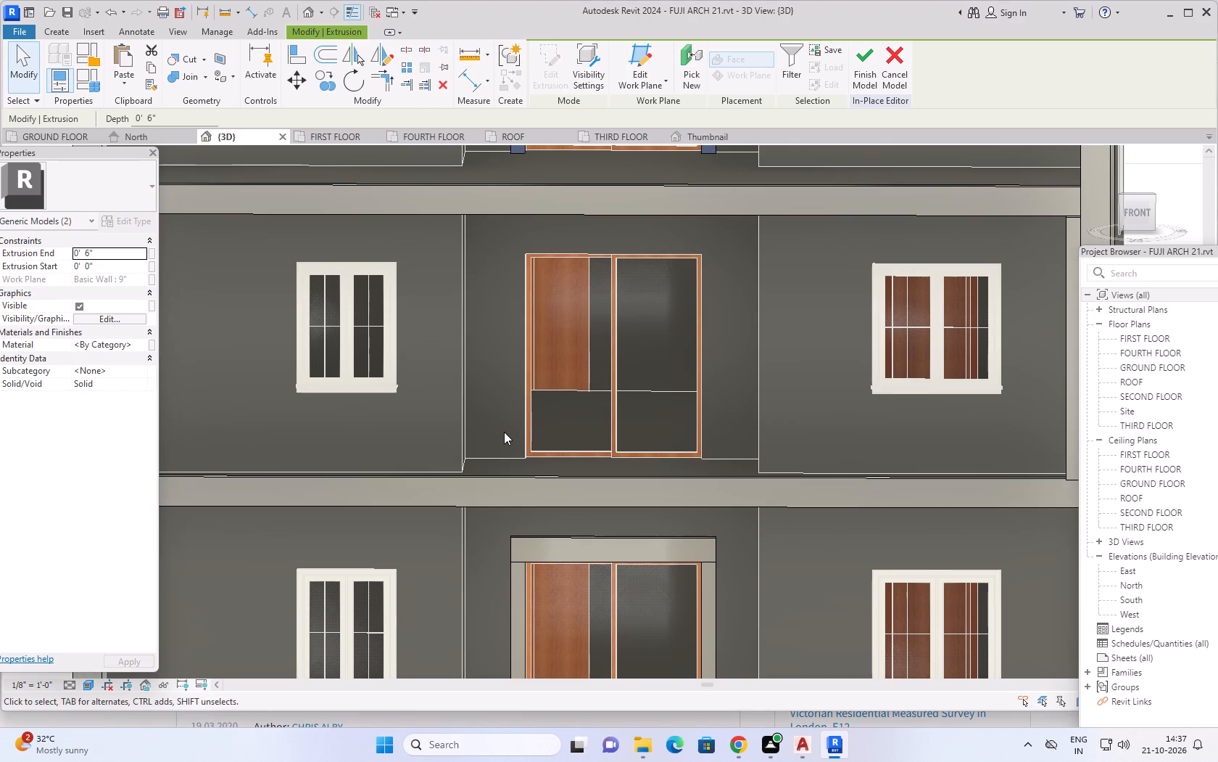
Examine the whole building from the front and sides to check where the pasted door surround sits.
scroll(556, 406, "down", 1)
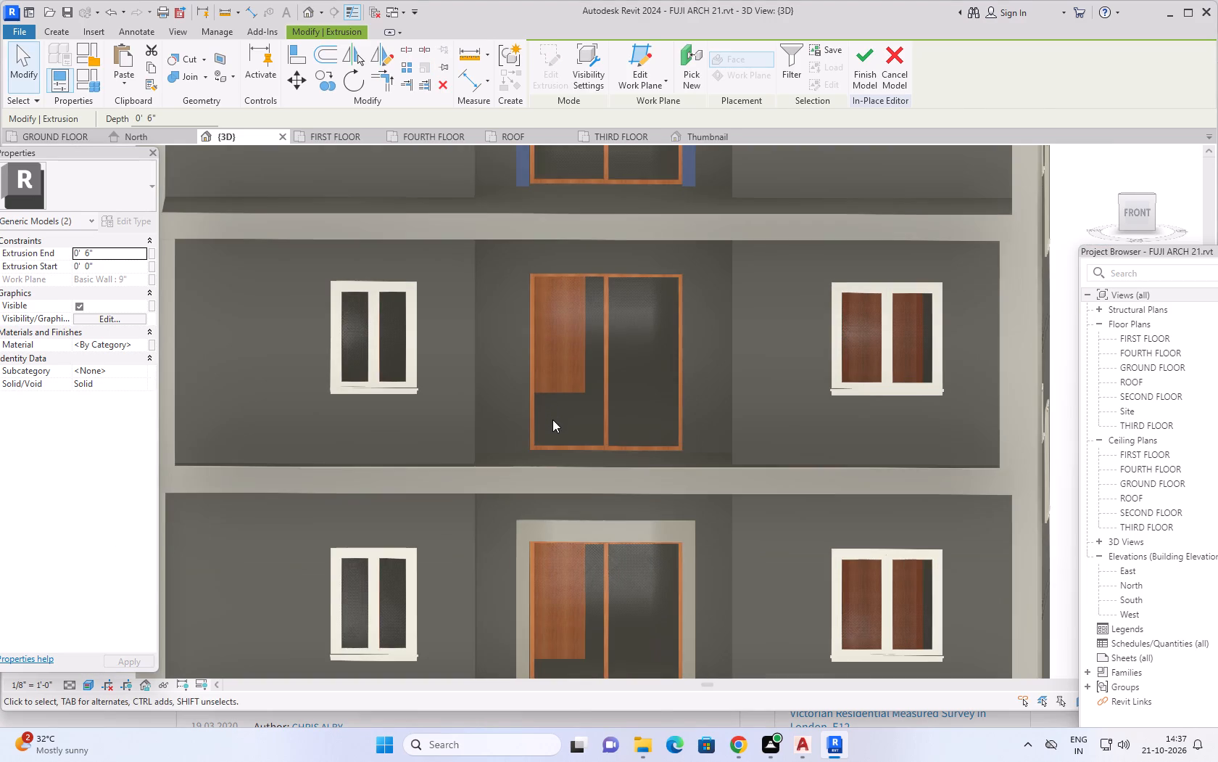
scroll(587, 418, "down", 6)
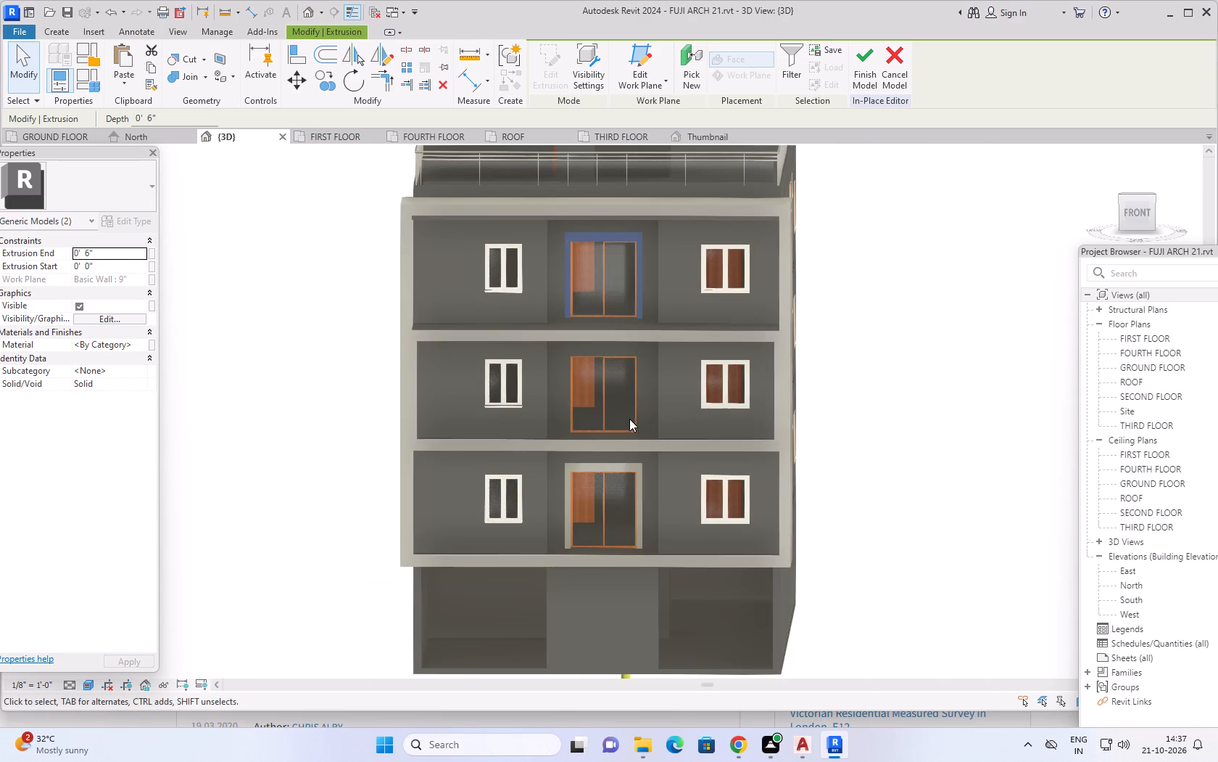
scroll(658, 412, "down", 4)
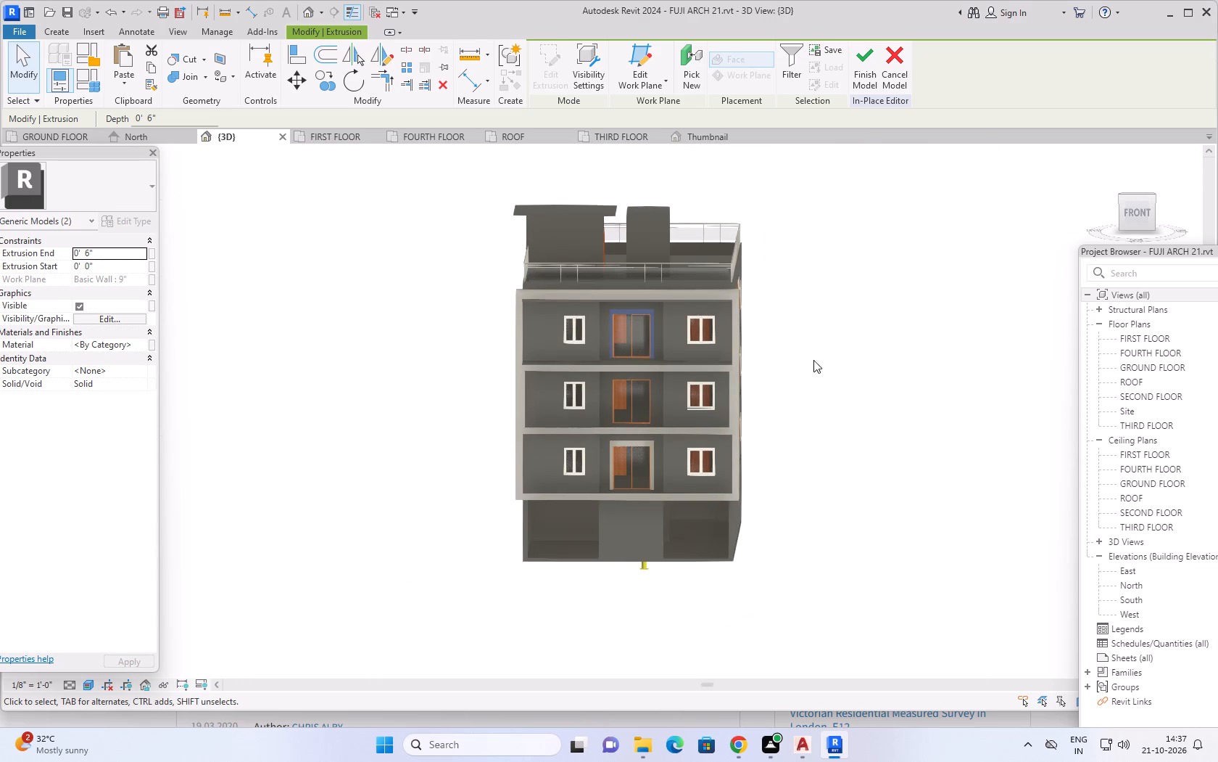
middle_click_drag(807, 361, 707, 419)
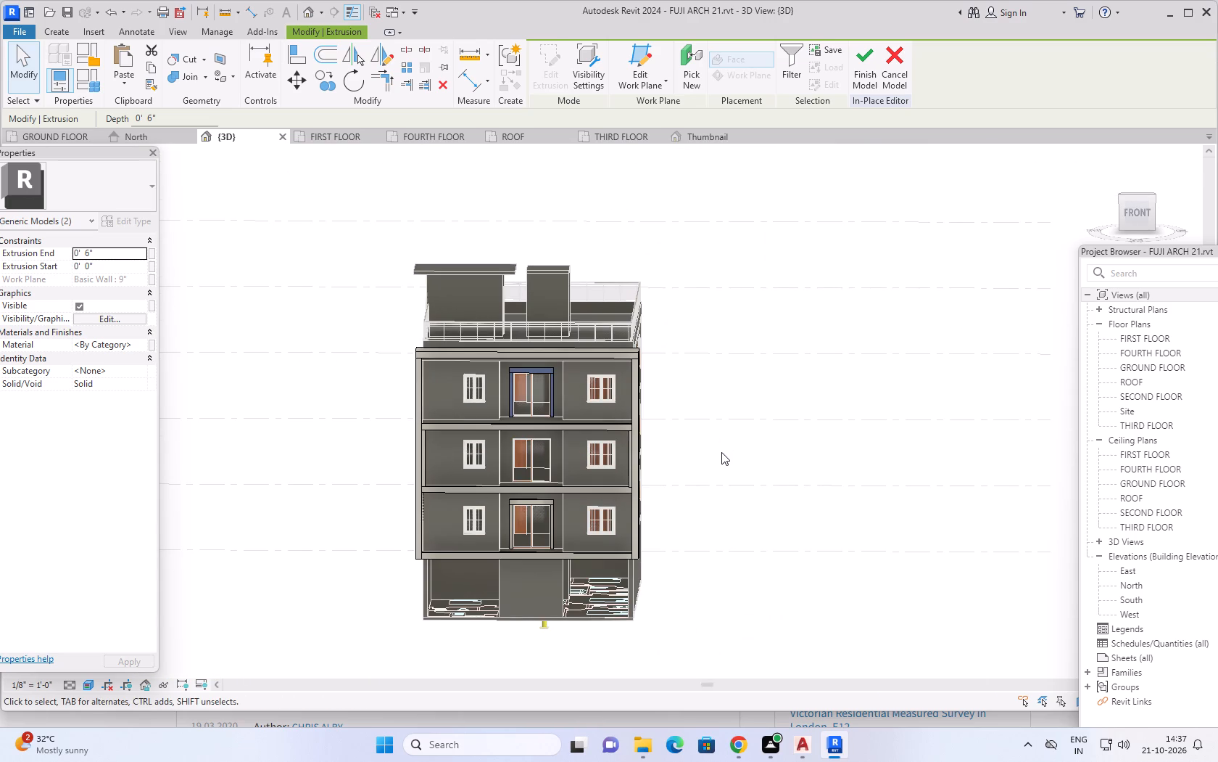
middle_click_drag(749, 478, 681, 430, "shift")
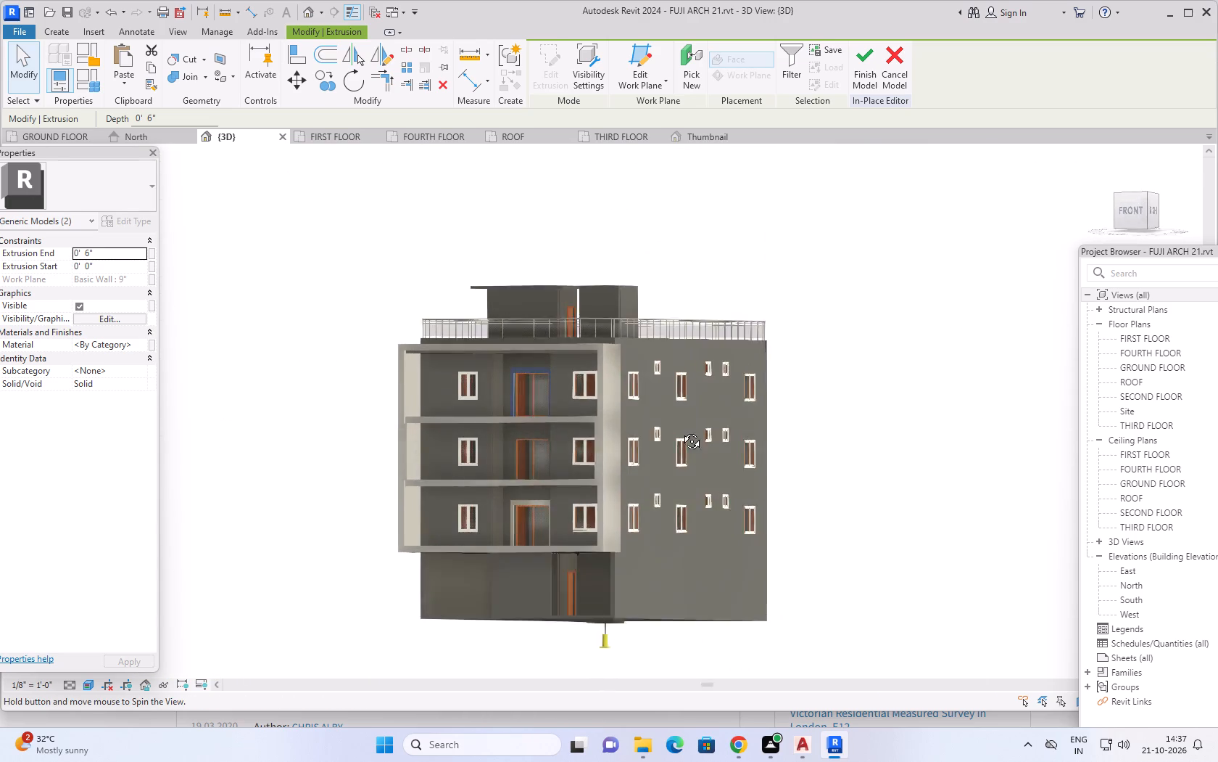
middle_click_drag(681, 430, 388, 455, "shift")
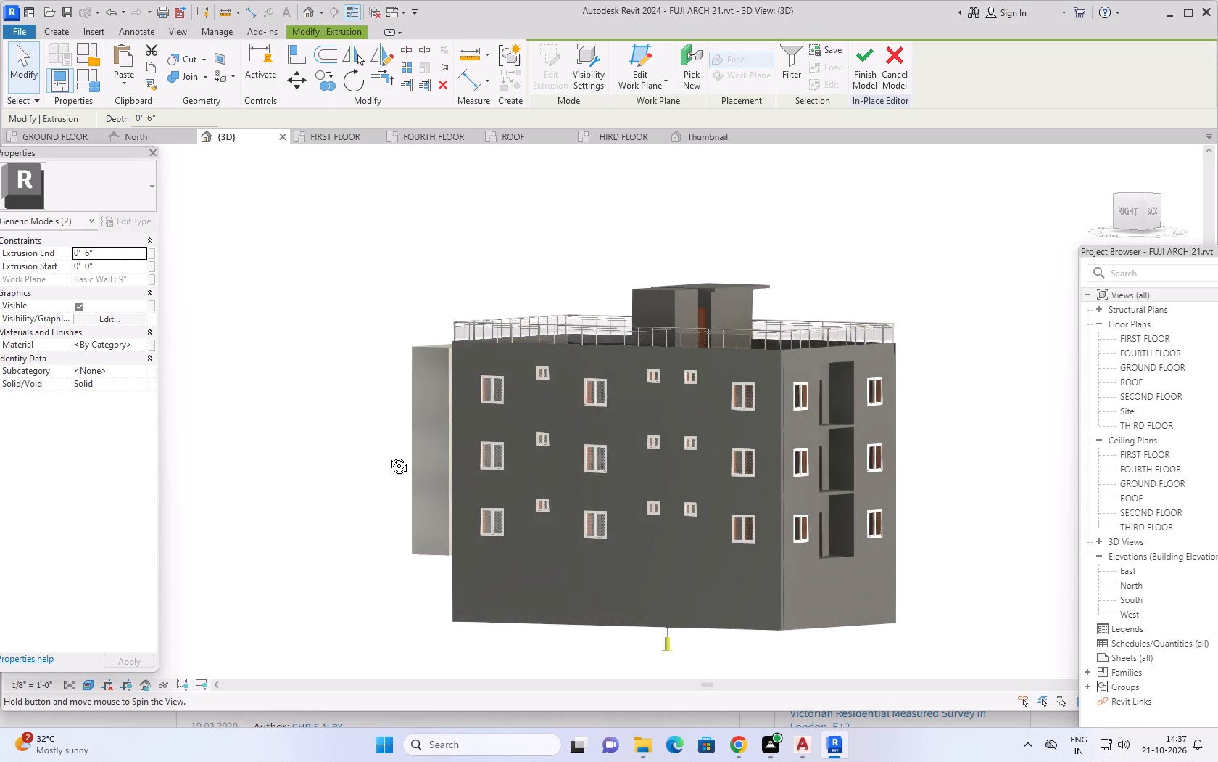
middle_click_drag(388, 455, 764, 486, "shift")
scroll(502, 467, "up", 4)
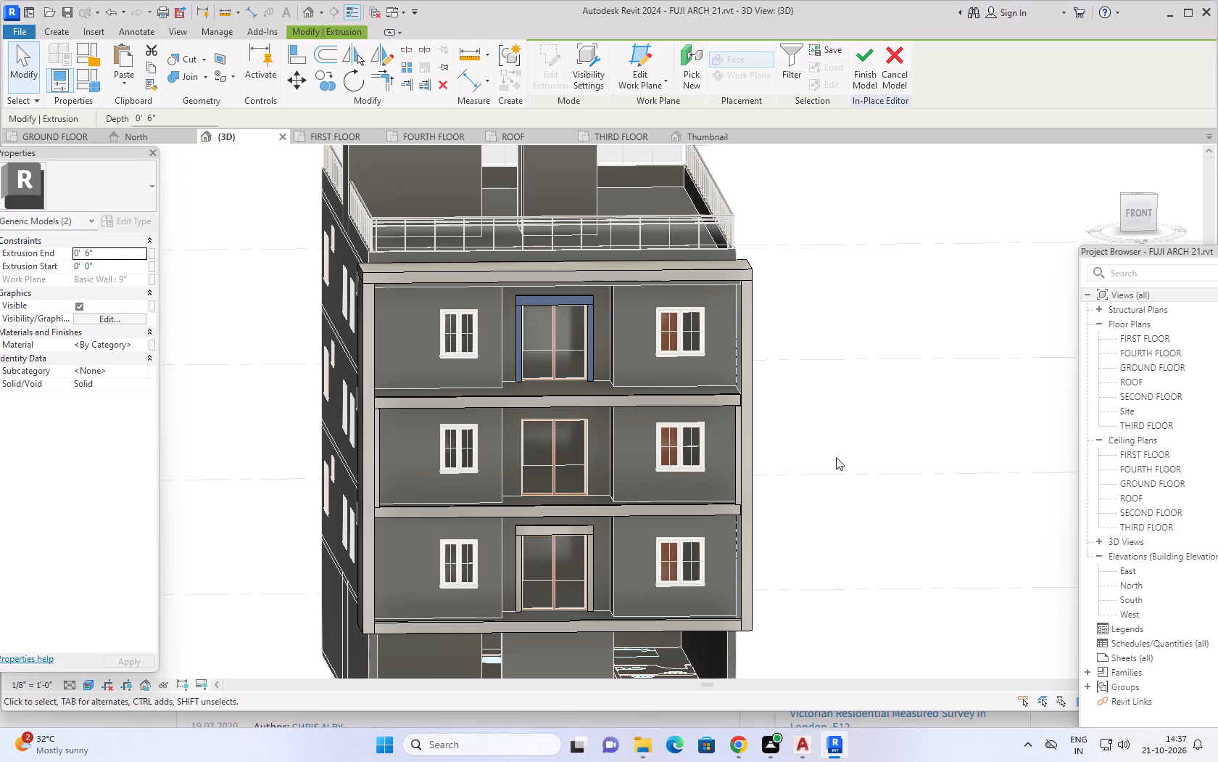
scroll(806, 474, "down", 1)
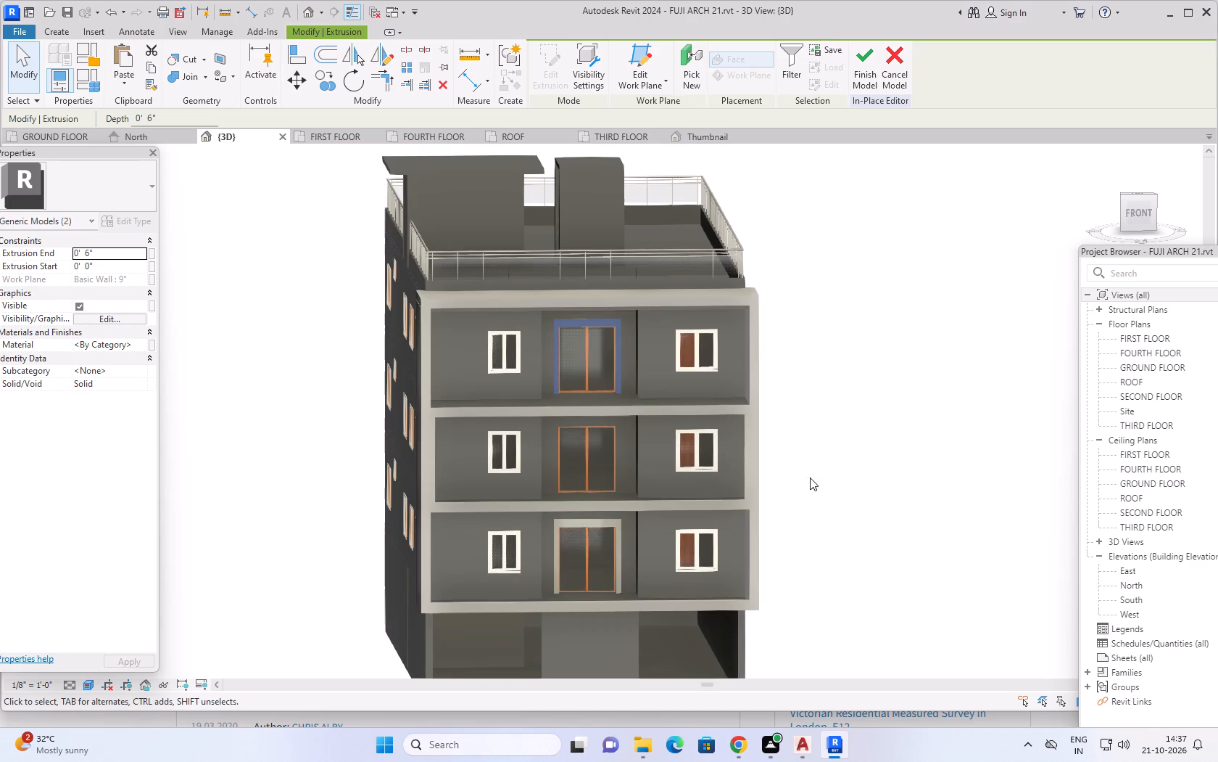
scroll(825, 491, "down", 1)
middle_click_drag(837, 493, 832, 496)
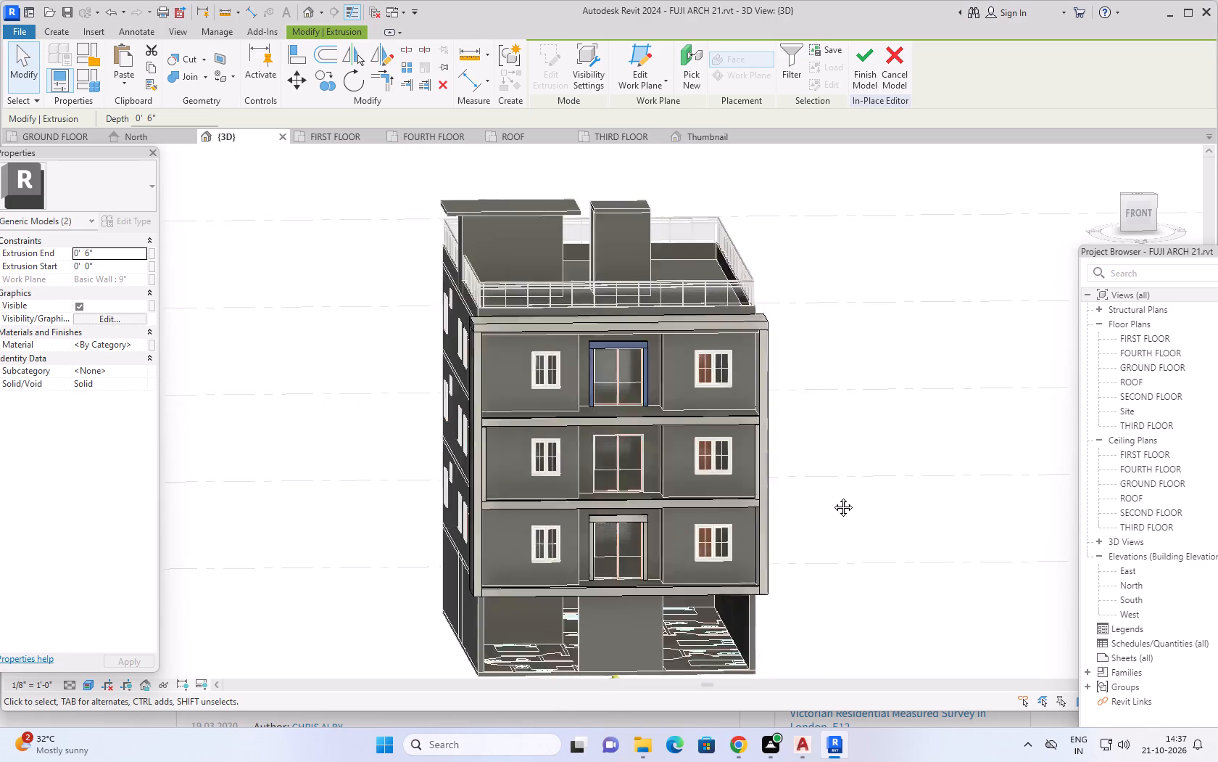
Examine the building's front from several angles to compare the three balcony doors, and clear the selection of the pasted surround.
middle_click_drag(832, 496, 806, 501)
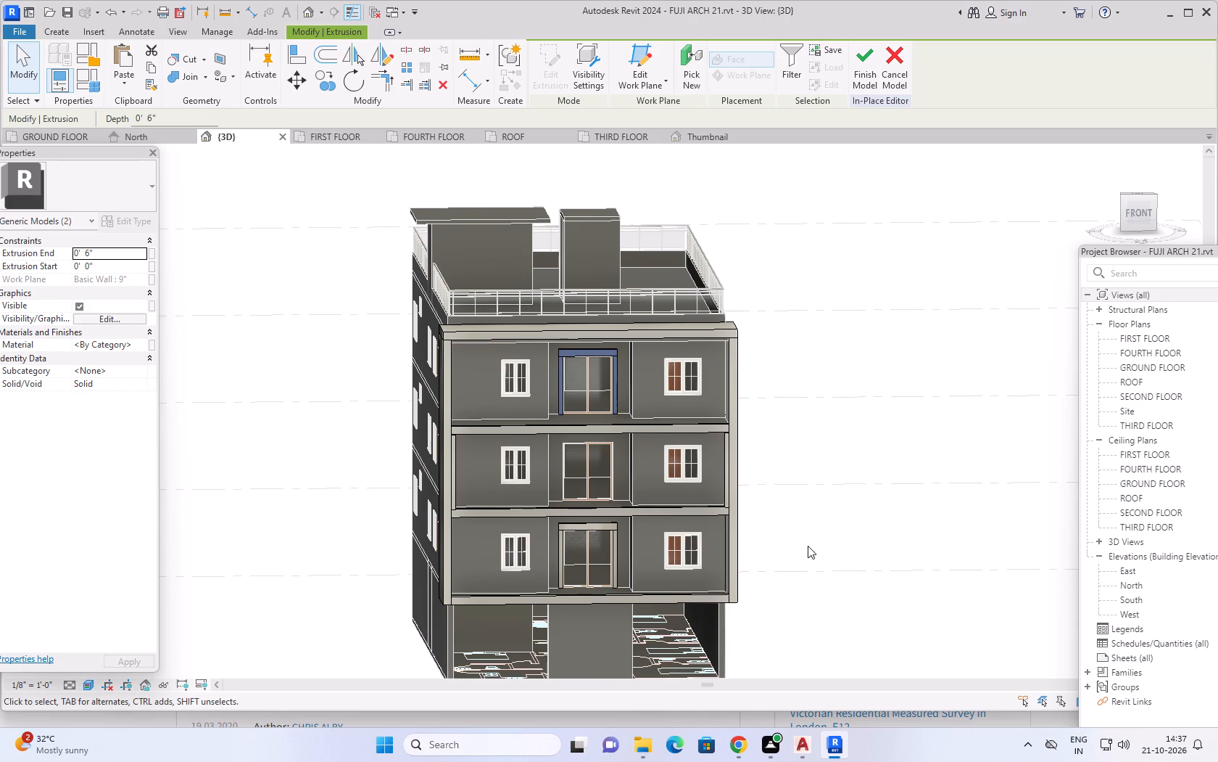
middle_click_drag(808, 550, 856, 513)
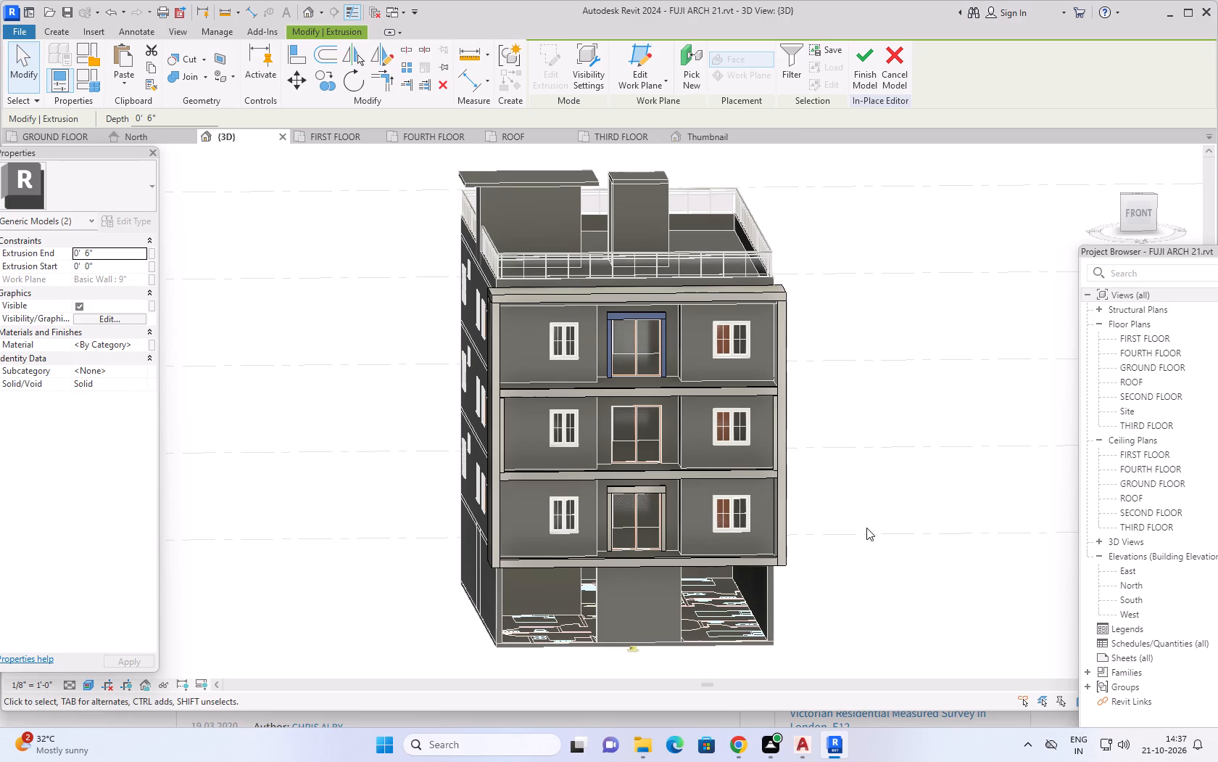
middle_click_drag(866, 528, 872, 570, "shift")
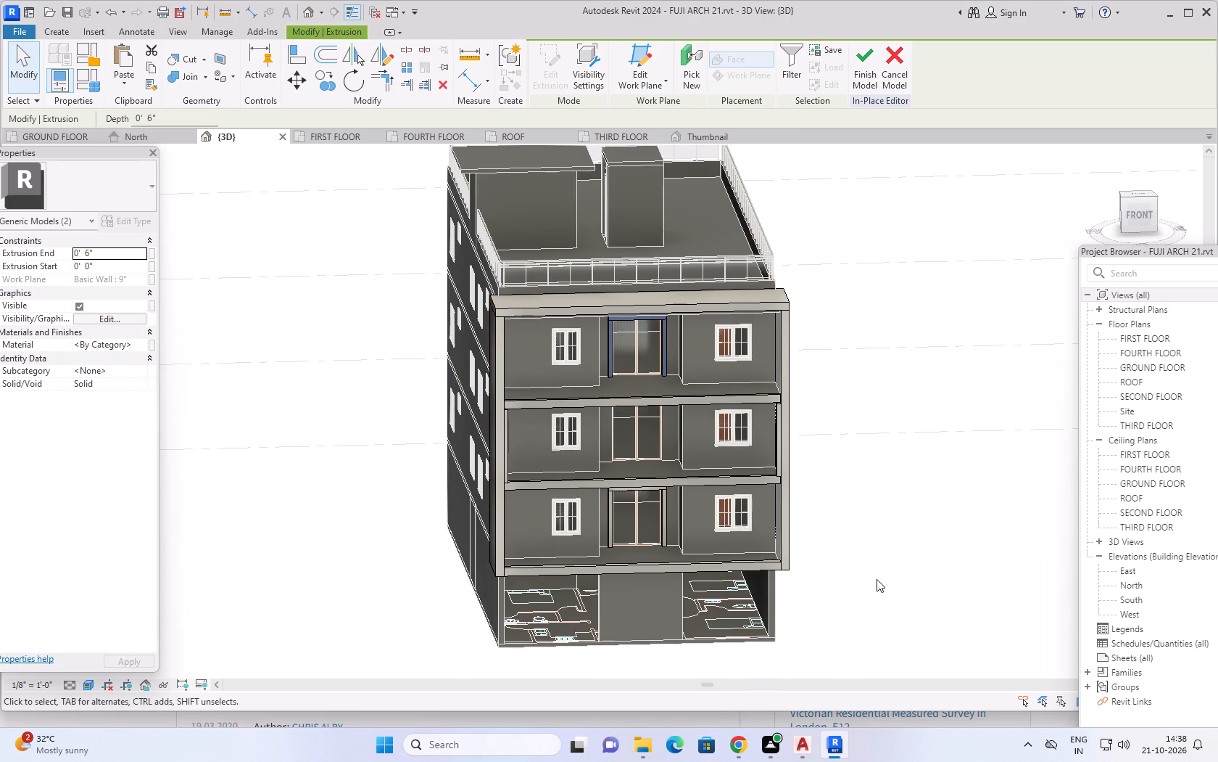
scroll(710, 497, "up", 3)
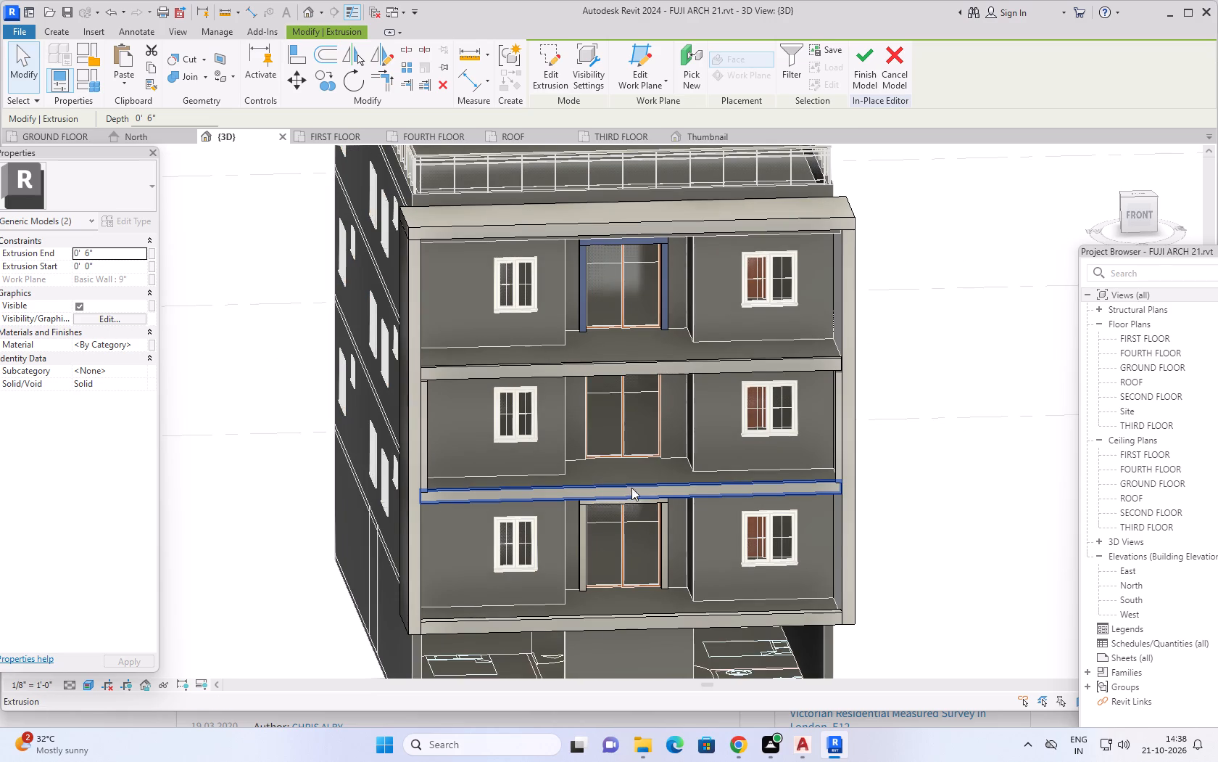
scroll(639, 494, "down", 1)
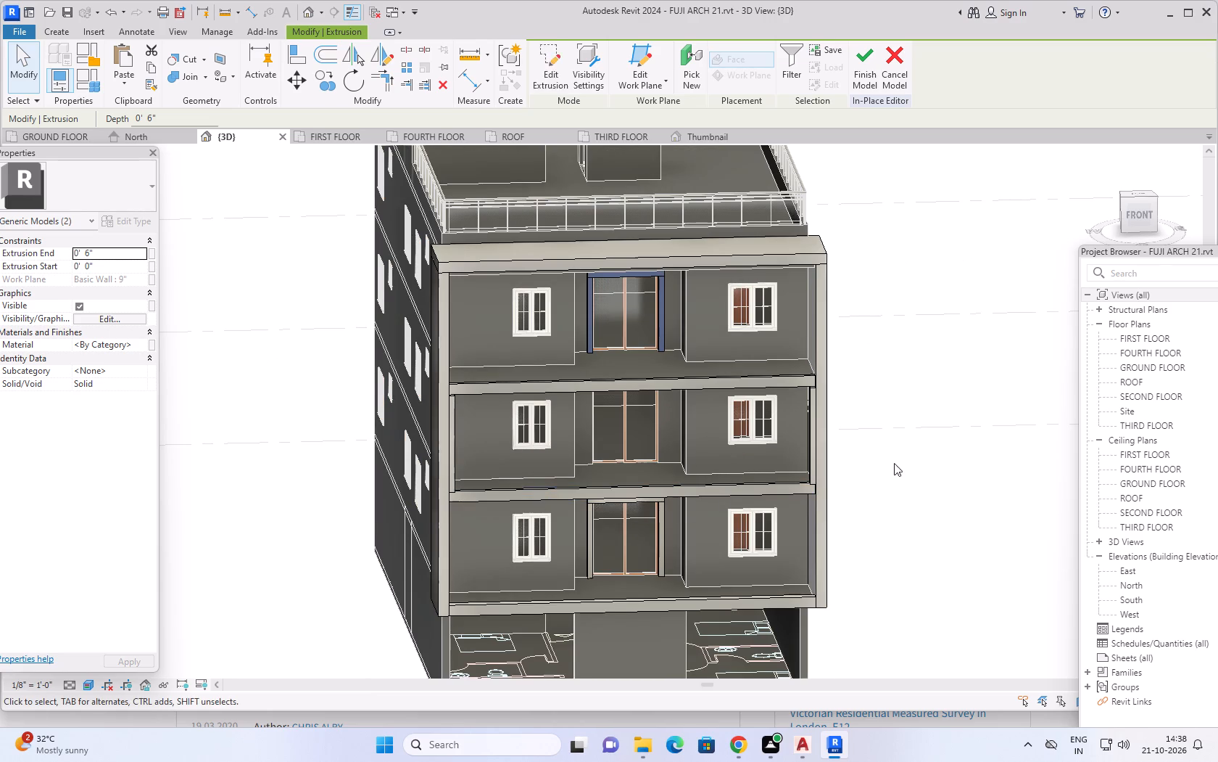
middle_click_drag(933, 496, 850, 450, "shift")
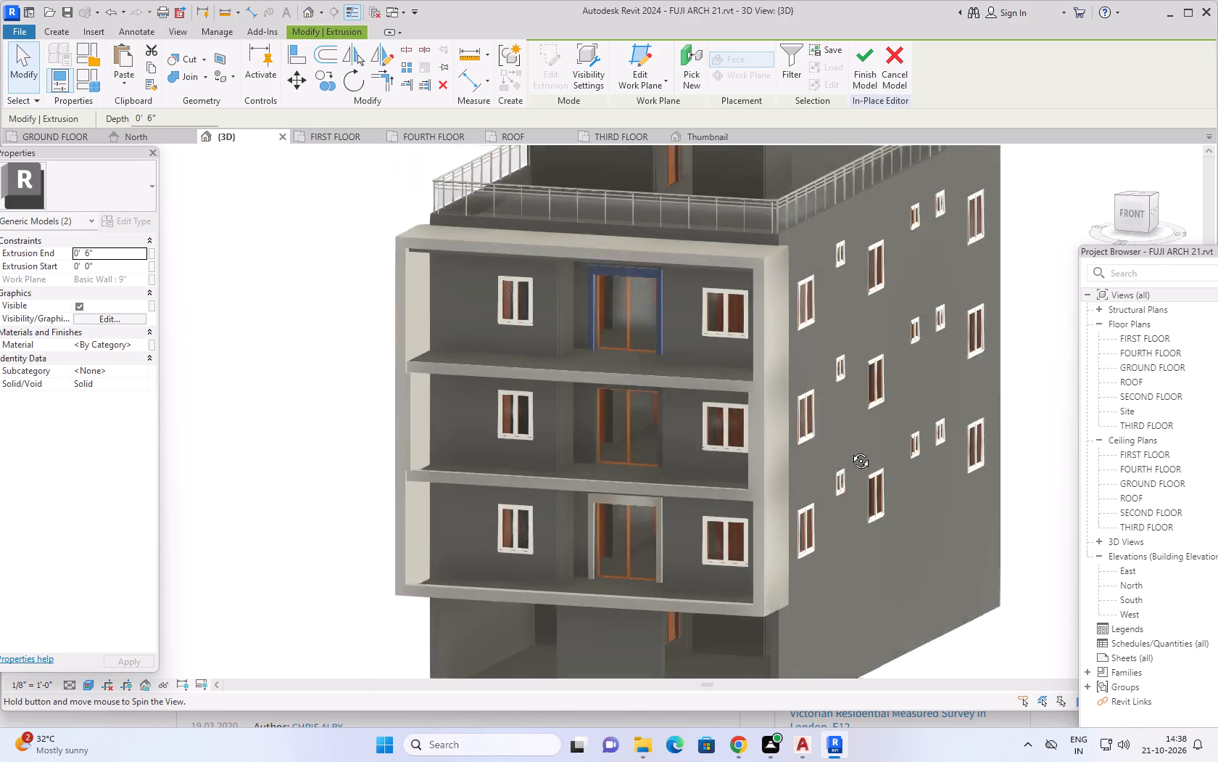
middle_click_drag(850, 450, 912, 419, "shift")
scroll(647, 507, "up", 2)
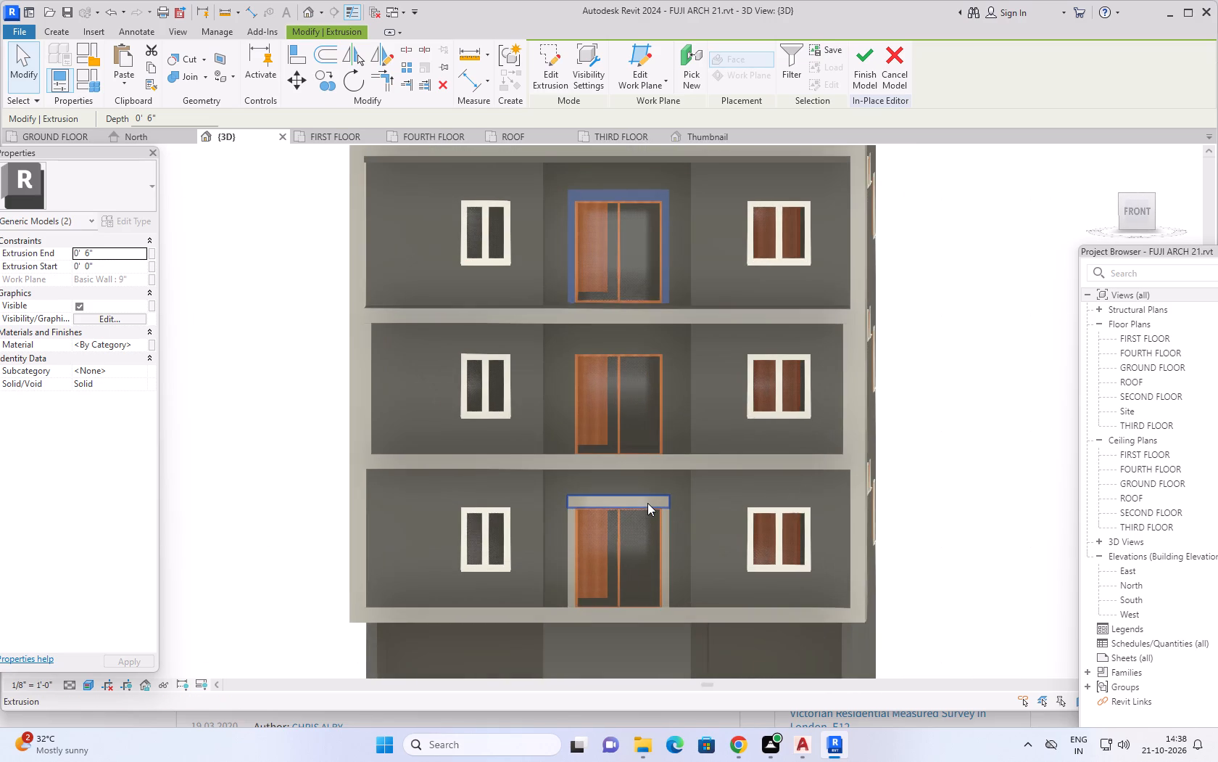
key("Escape")
key("Escape")
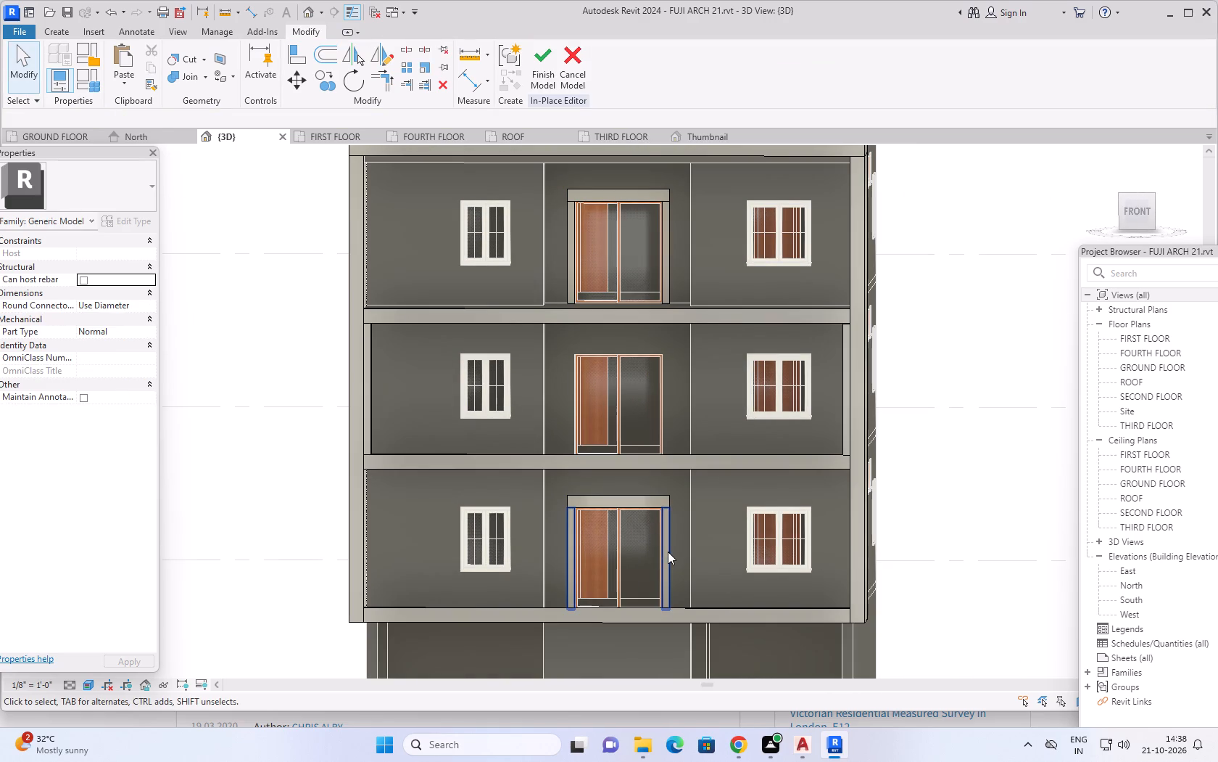
Copy the lowest balcony door's jamb strips and head band together, paste them aligned to the FIRST FLOOR level, and deselect them.
left_click(668, 552)
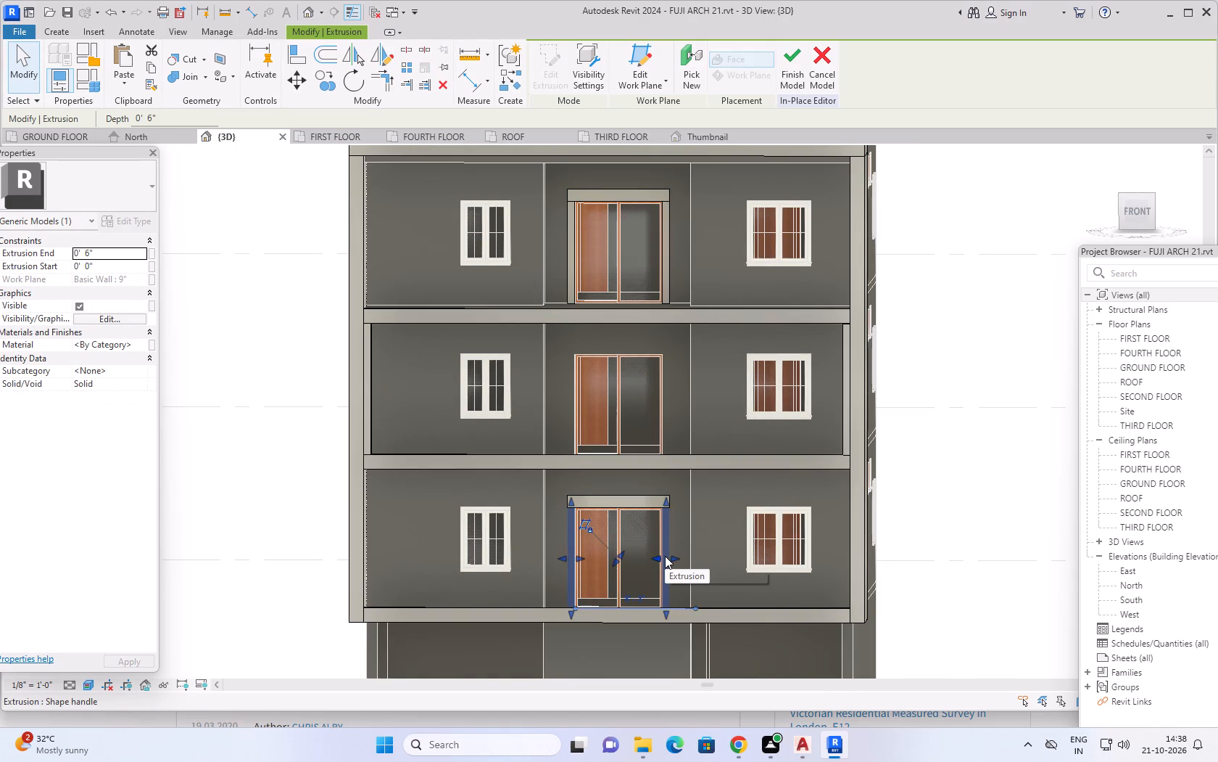
scroll(665, 556, "down", 2)
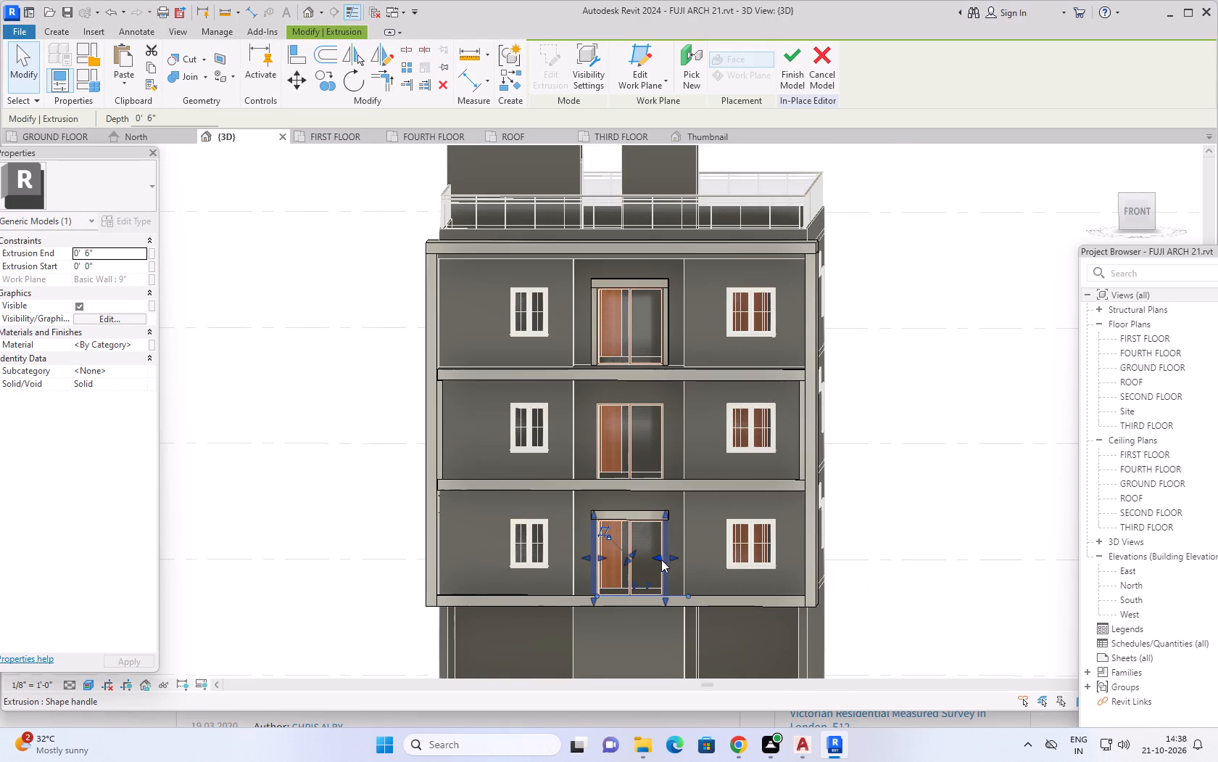
left_click(625, 516, "ctrl")
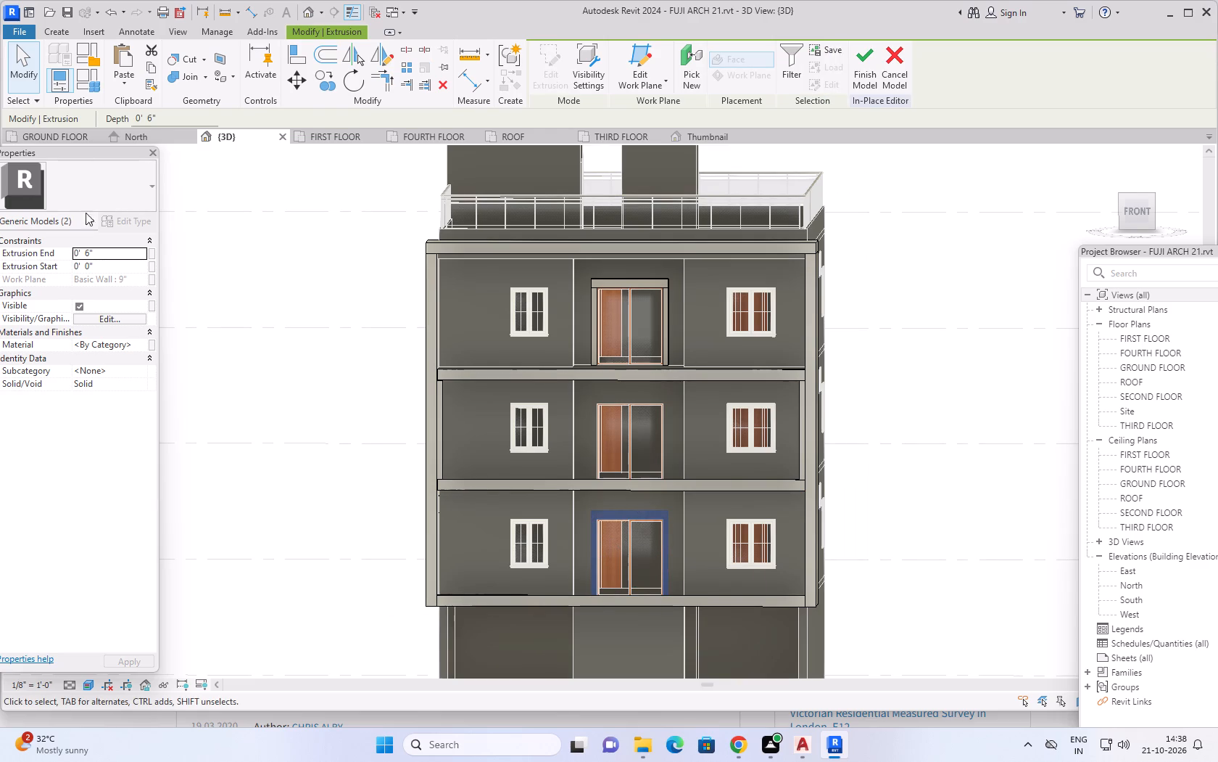
left_click(157, 73)
left_click(122, 83)
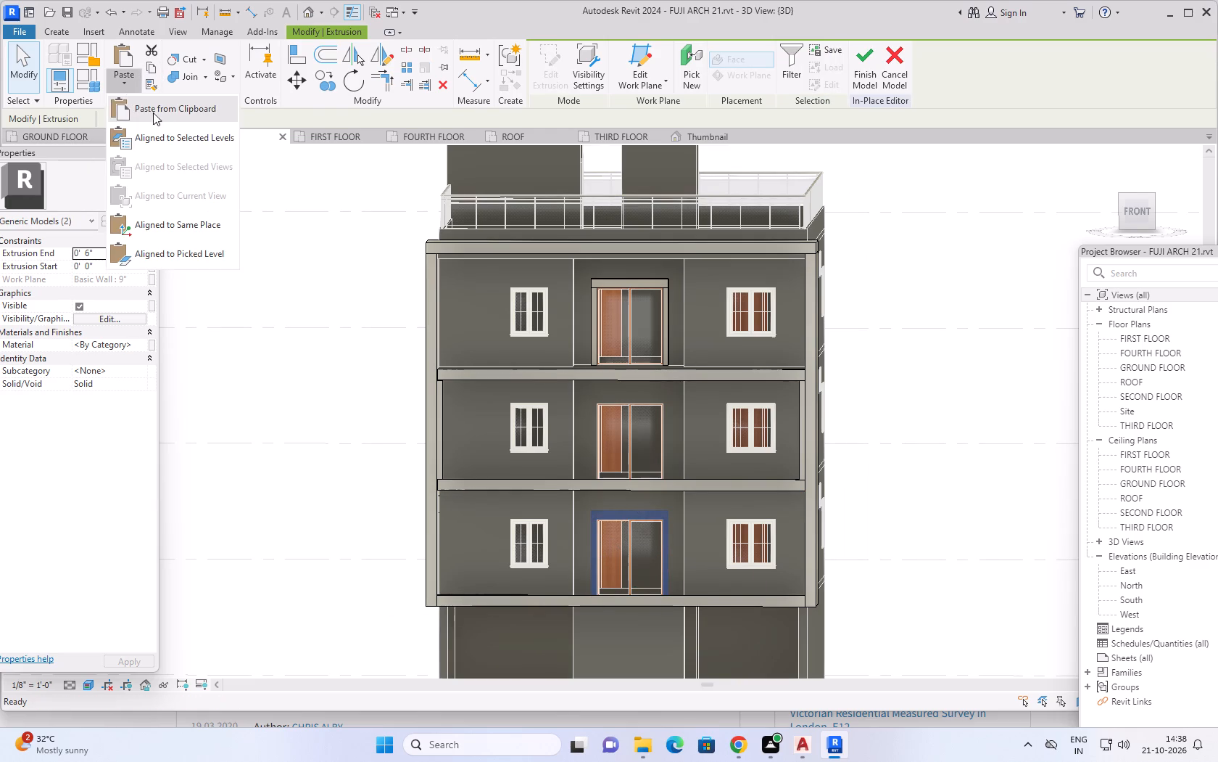
left_click(157, 135)
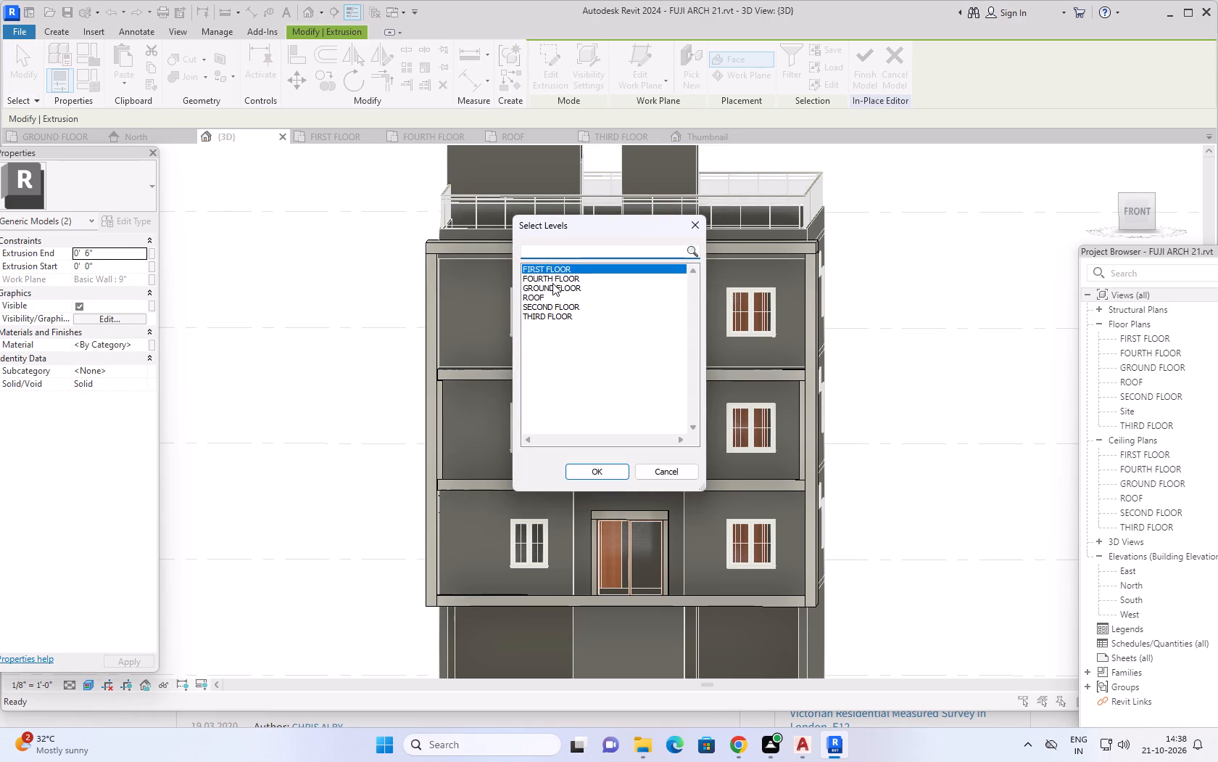
left_click(589, 467)
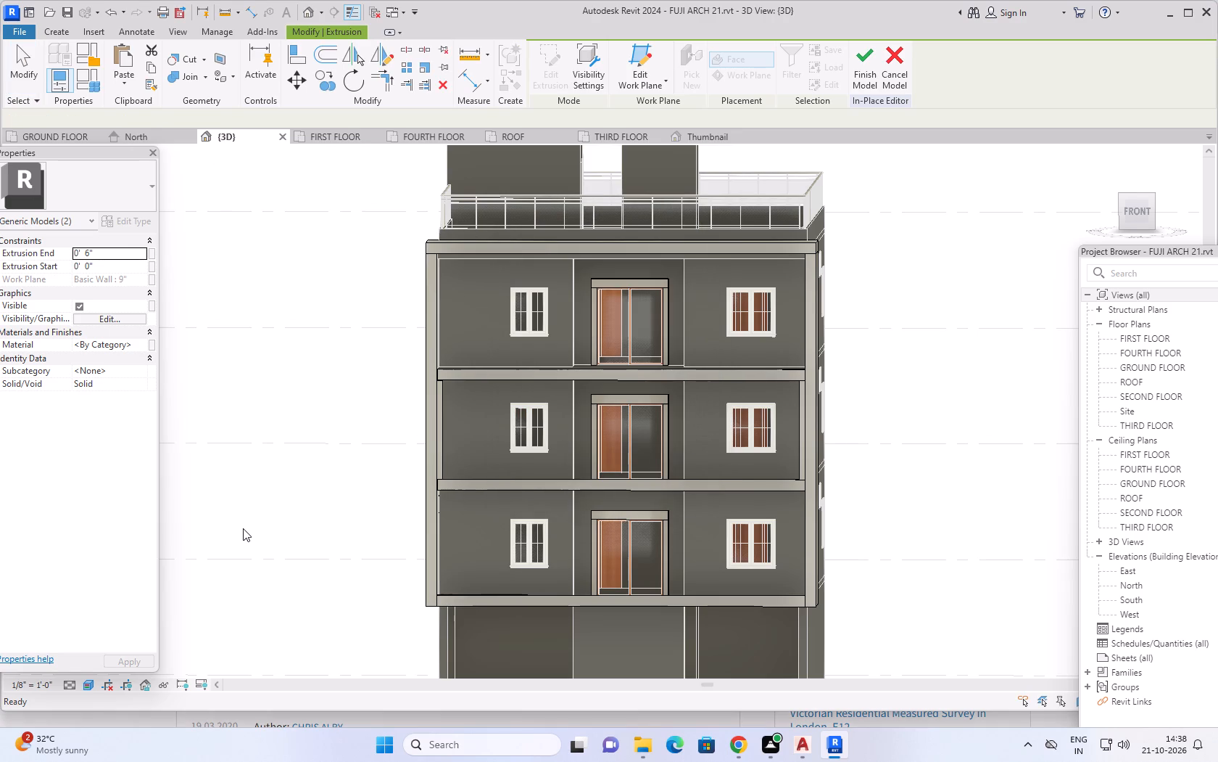
left_click(262, 480)
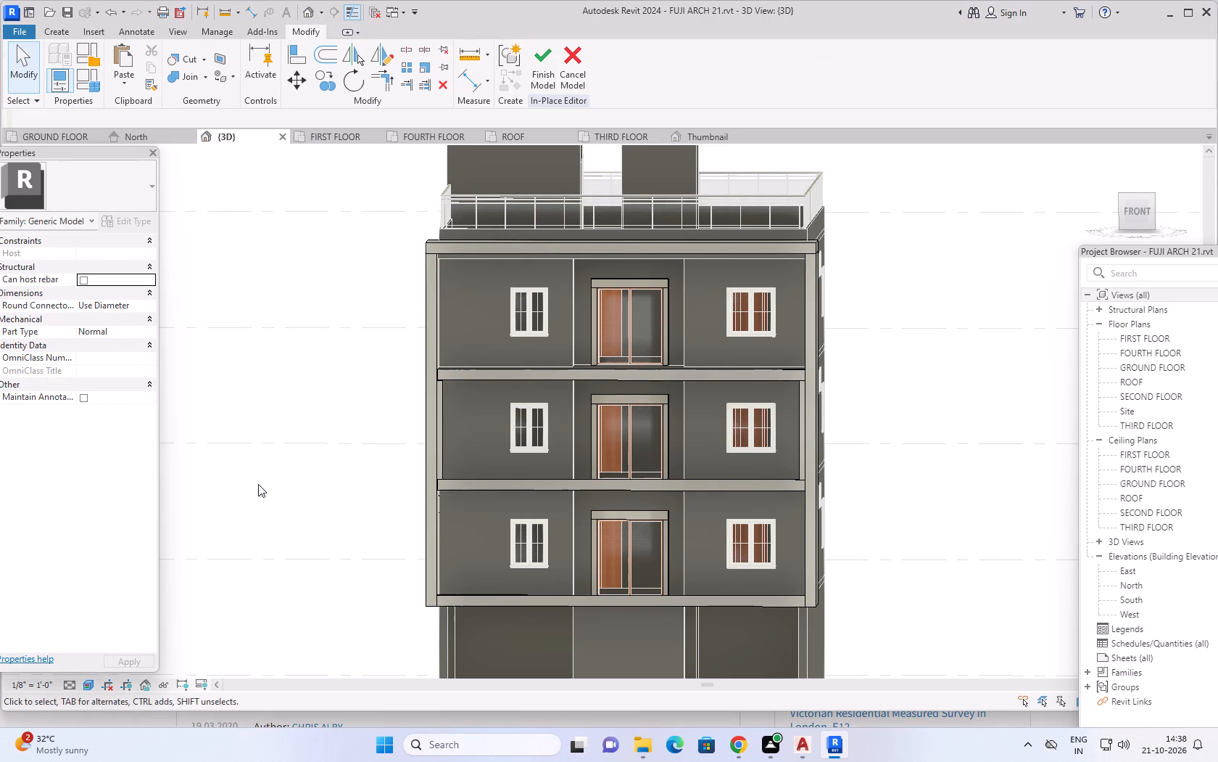
Examine the facade from the front and side to check the surrounds on all three balcony doors.
scroll(260, 483, "down", 2)
middle_click_drag(272, 478, 320, 516, "shift")
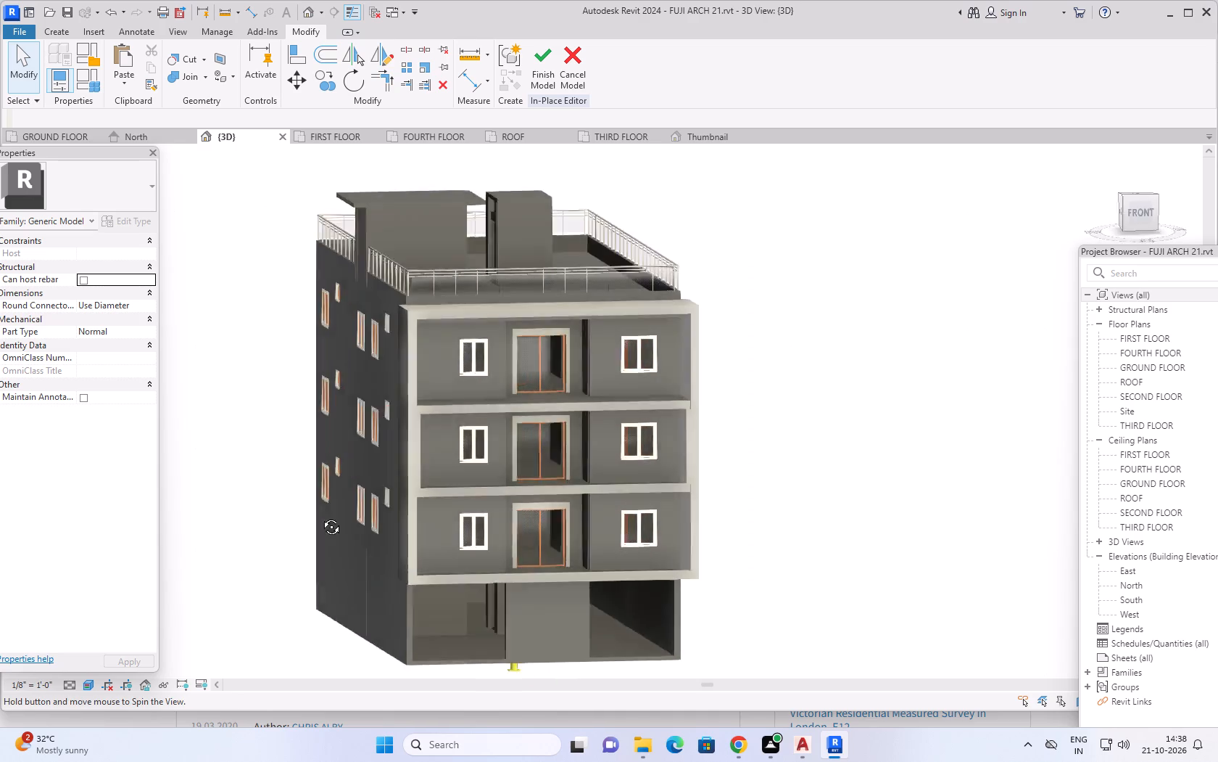
middle_click_drag(320, 516, 450, 493, "shift")
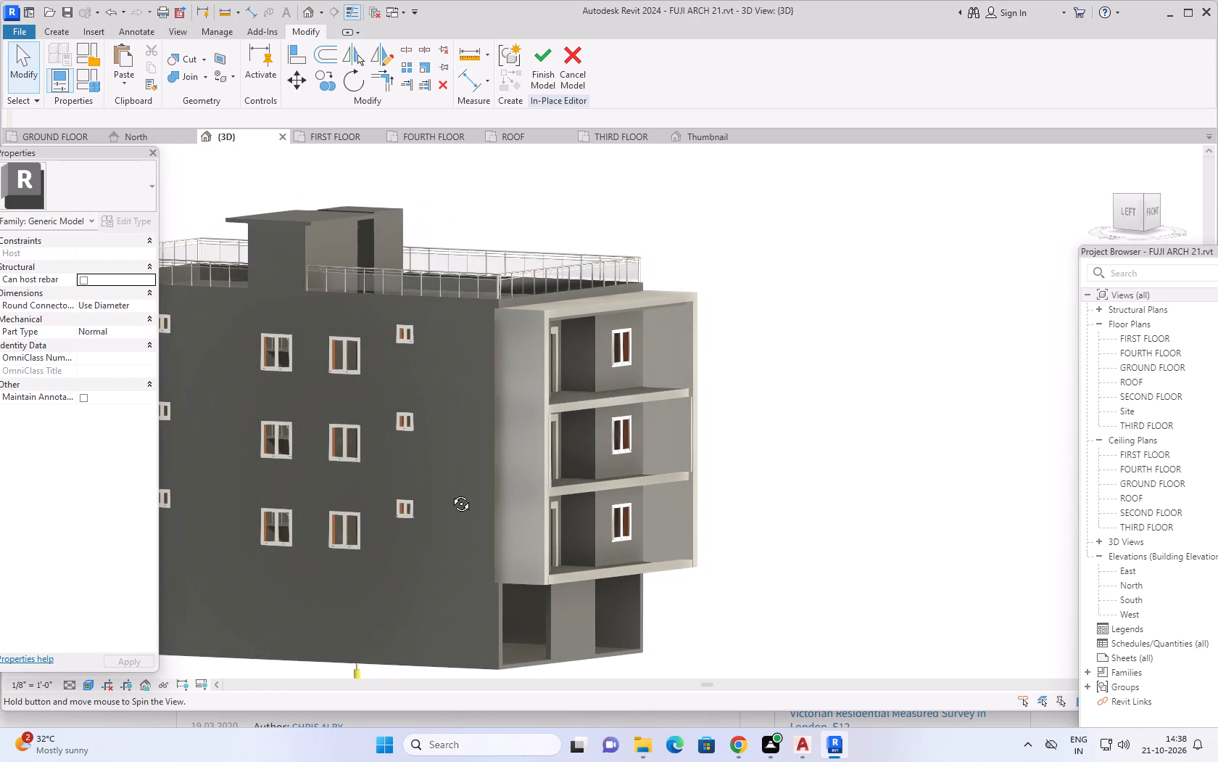
middle_click_drag(450, 493, 288, 528, "shift")
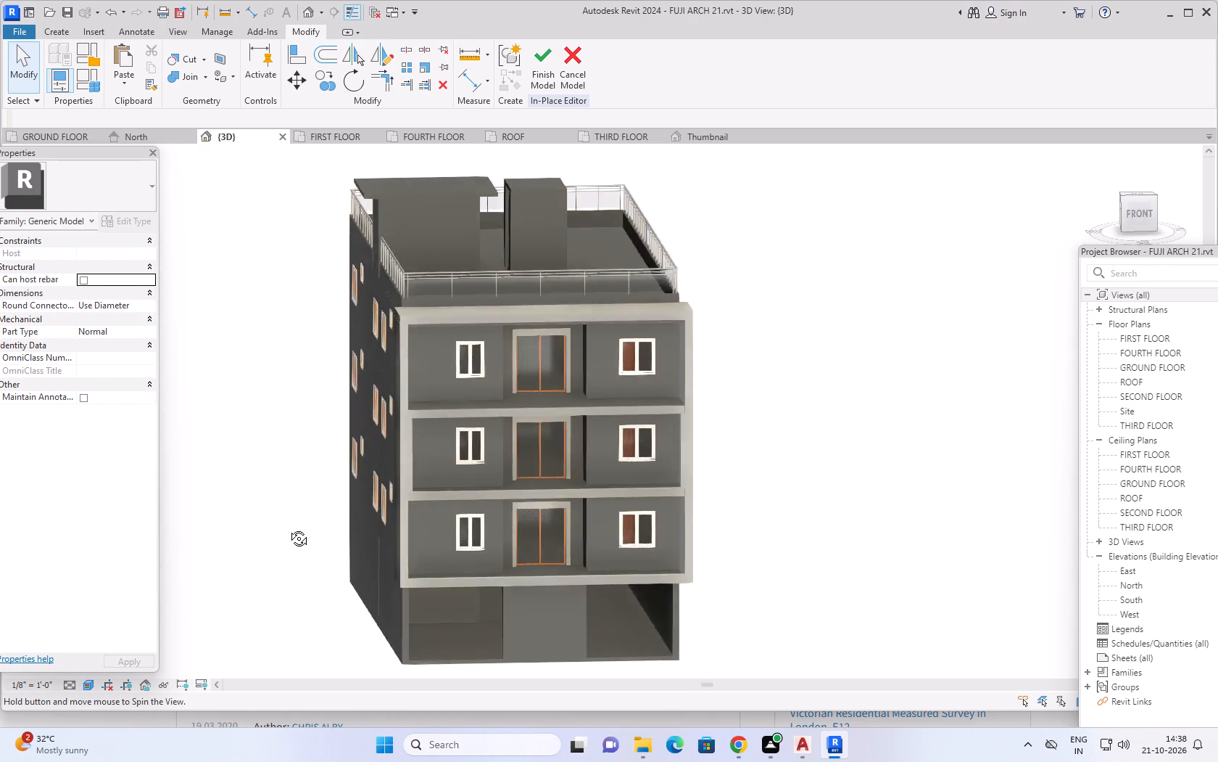
middle_click_drag(288, 528, 279, 530, "shift")
scroll(452, 463, "up", 3)
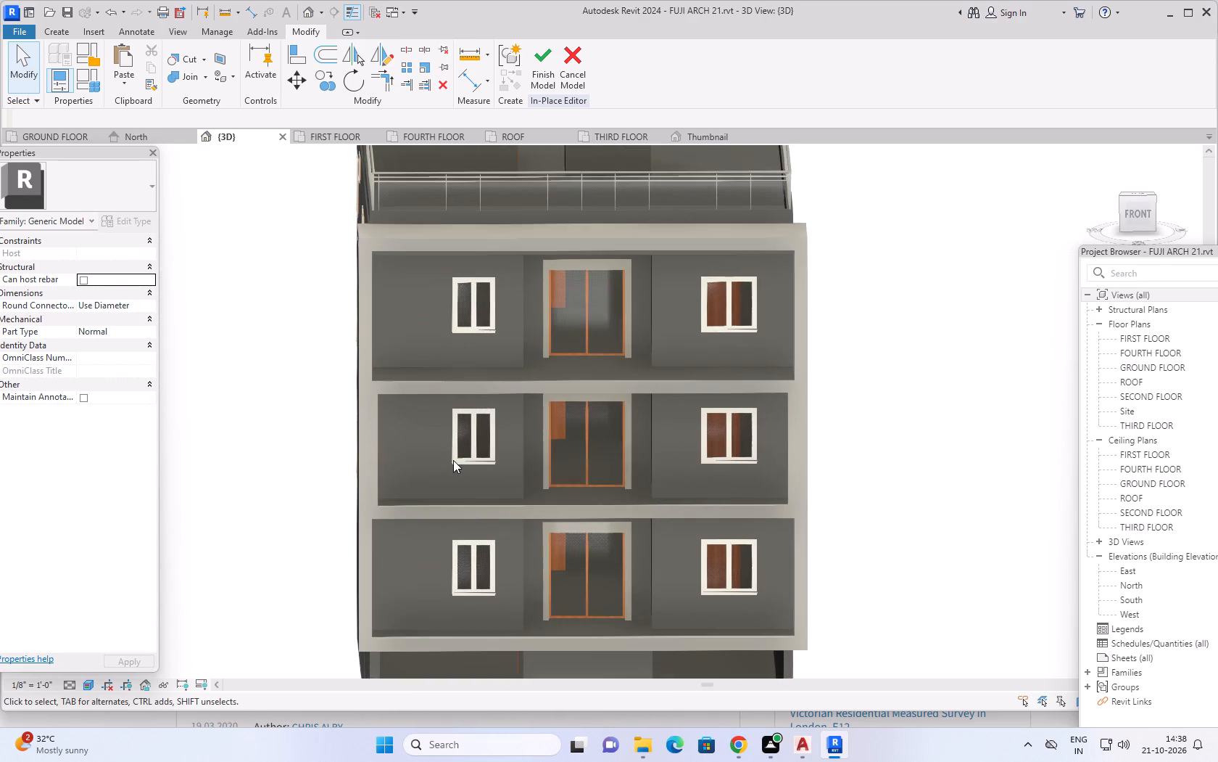
middle_click_drag(626, 470, 619, 435, "shift")
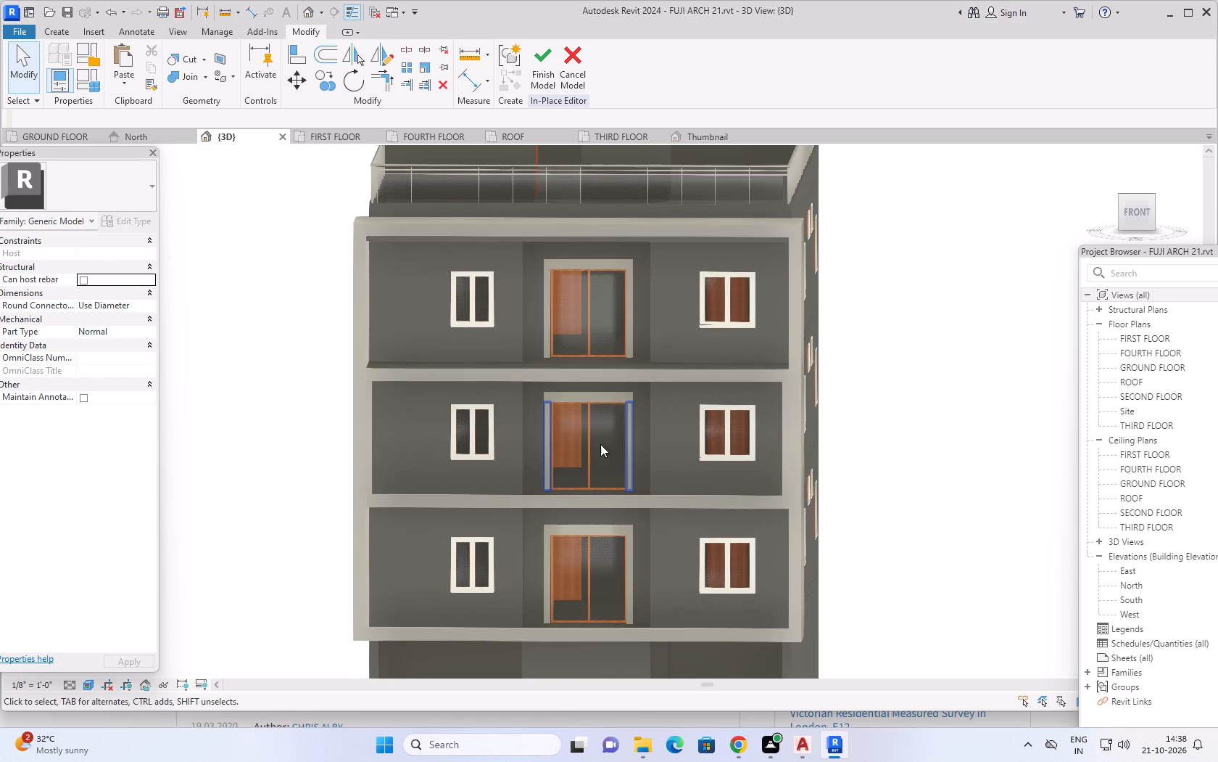
scroll(402, 413, "up", 3)
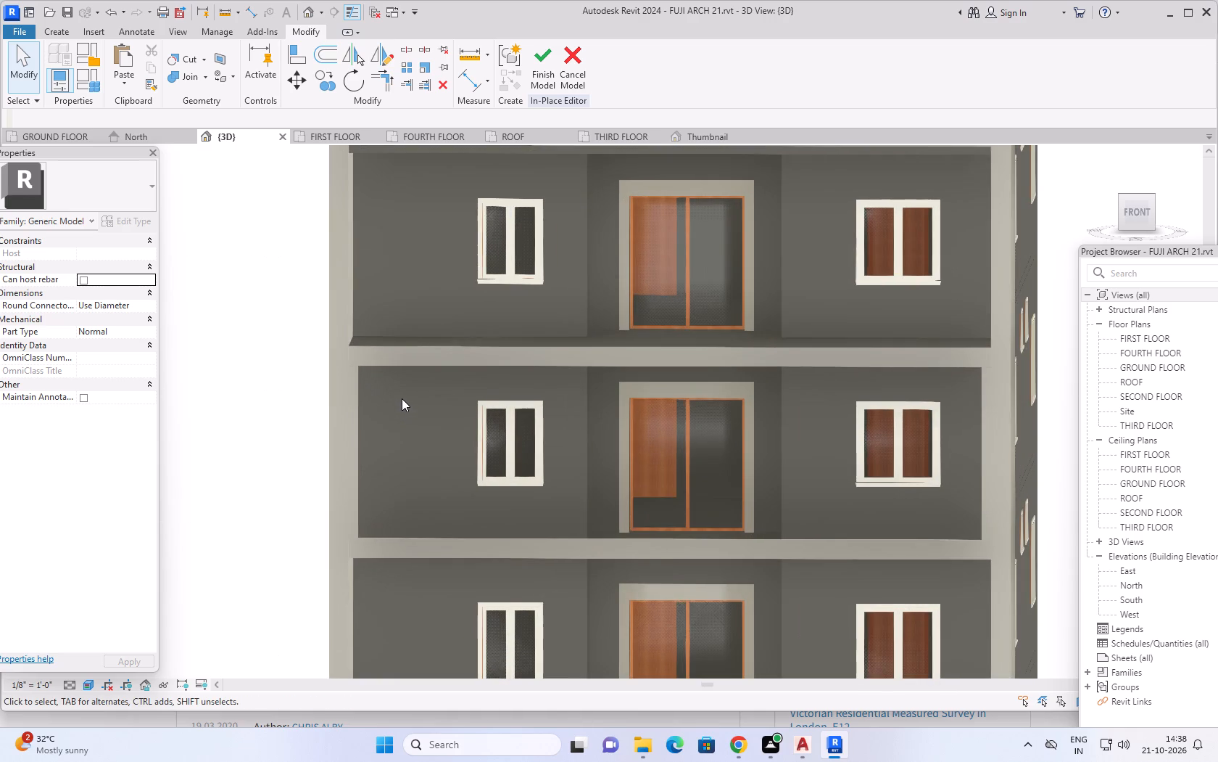
scroll(428, 396, "down", 1)
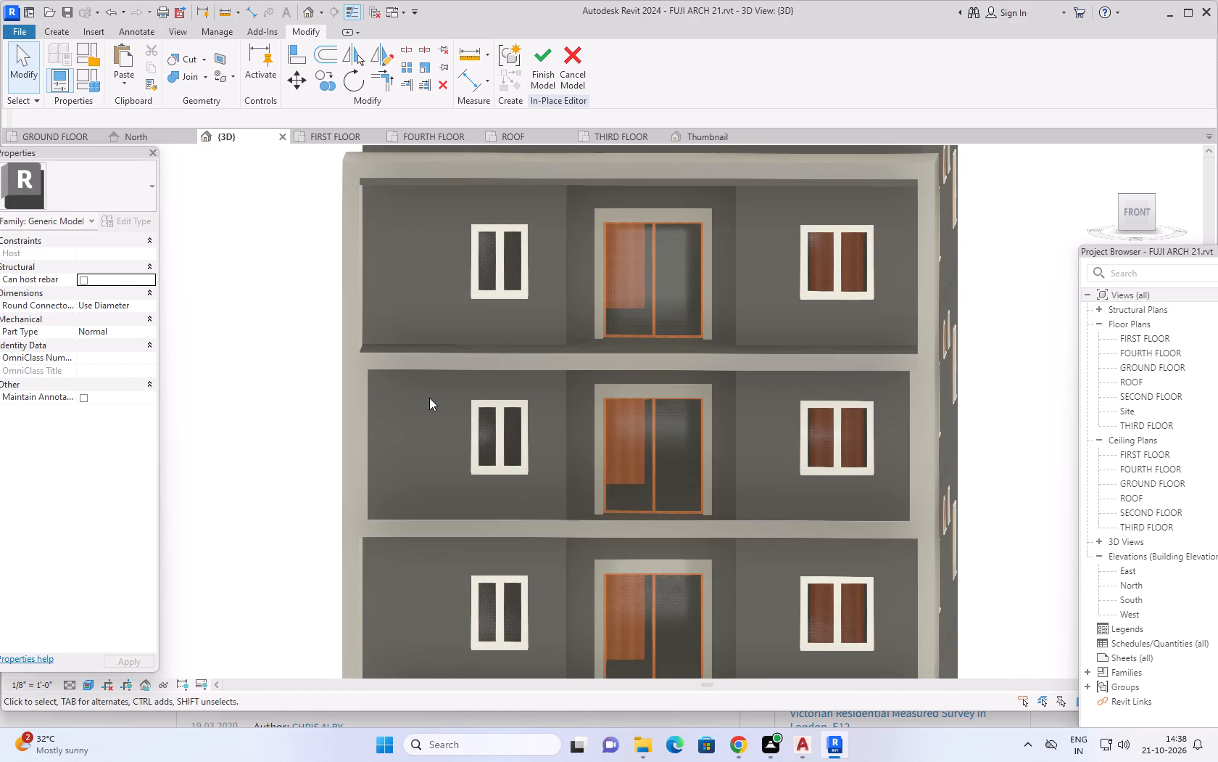
scroll(429, 399, "down", 1)
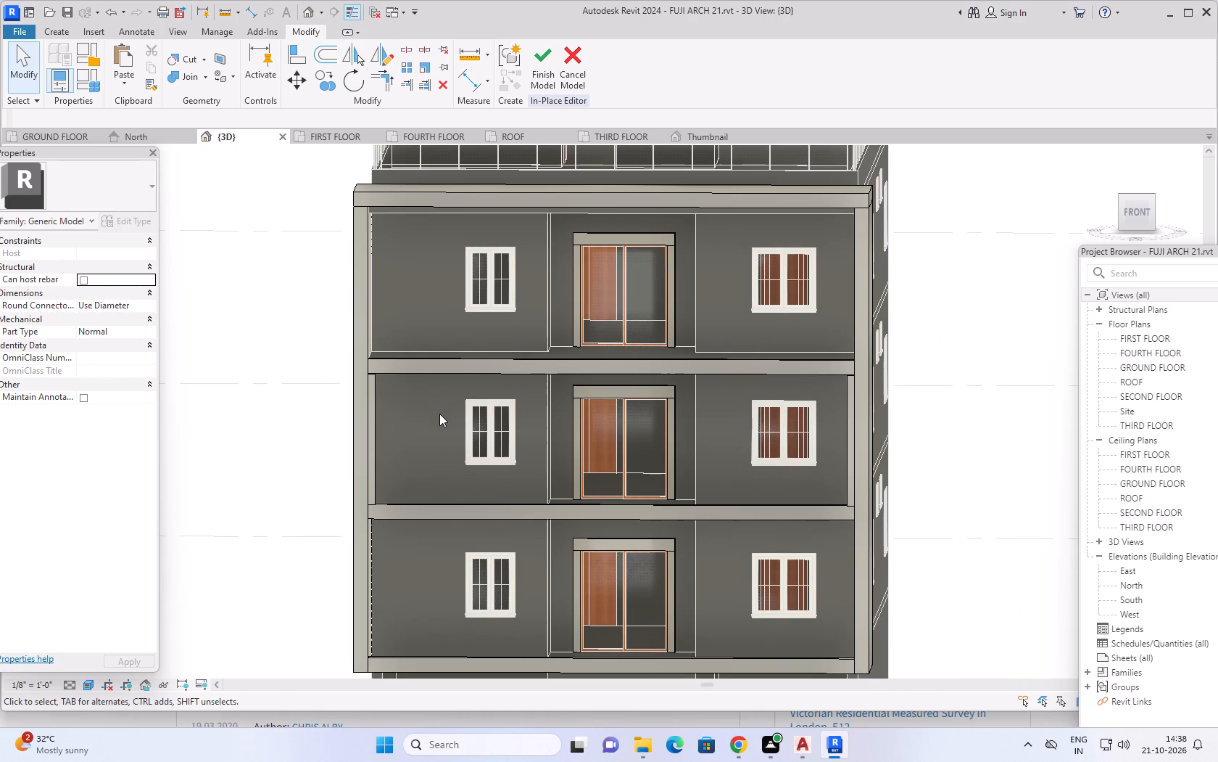
middle_click_drag(442, 412, 452, 446)
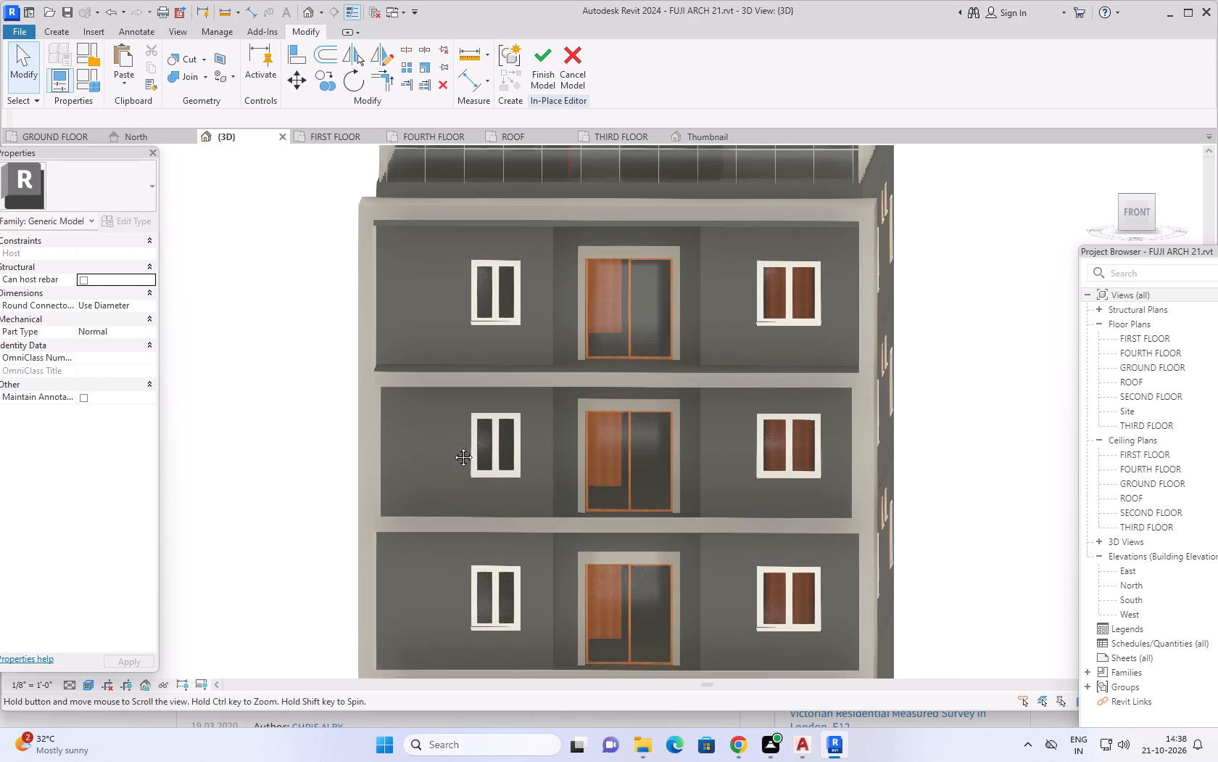
middle_click_drag(452, 446, 504, 529)
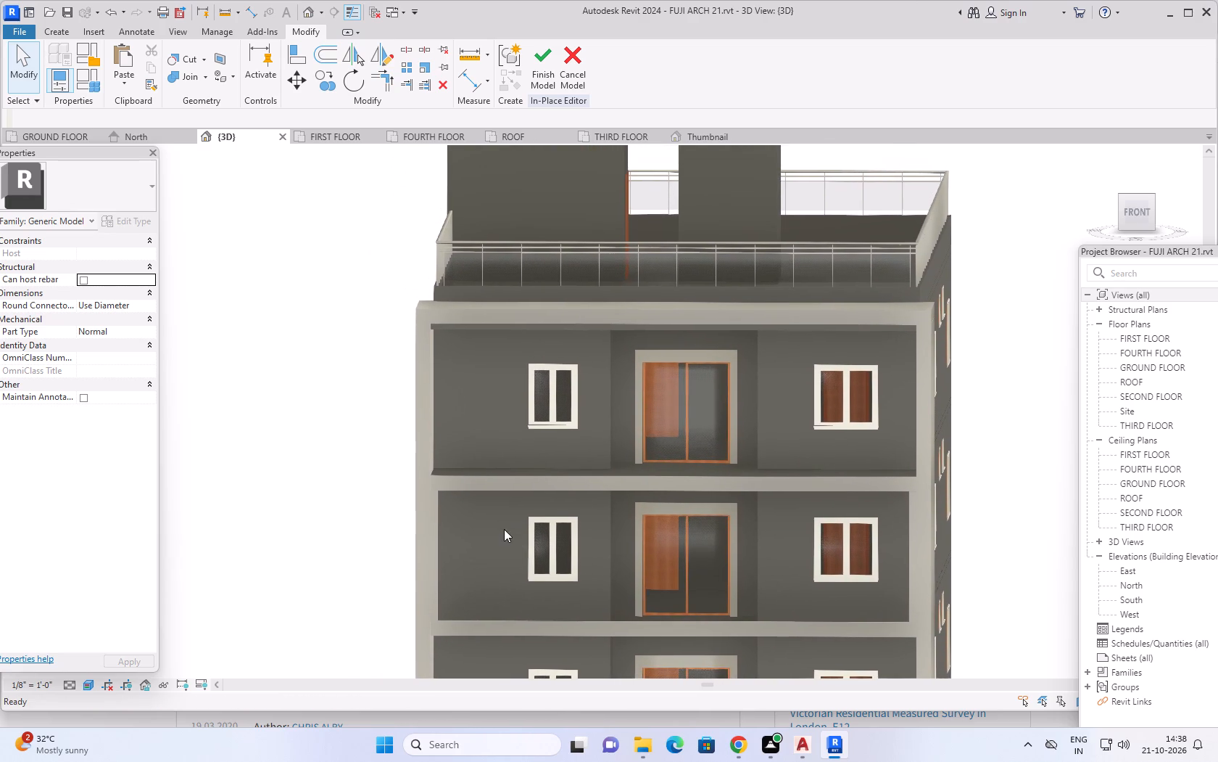
middle_click_drag(492, 392, 500, 446)
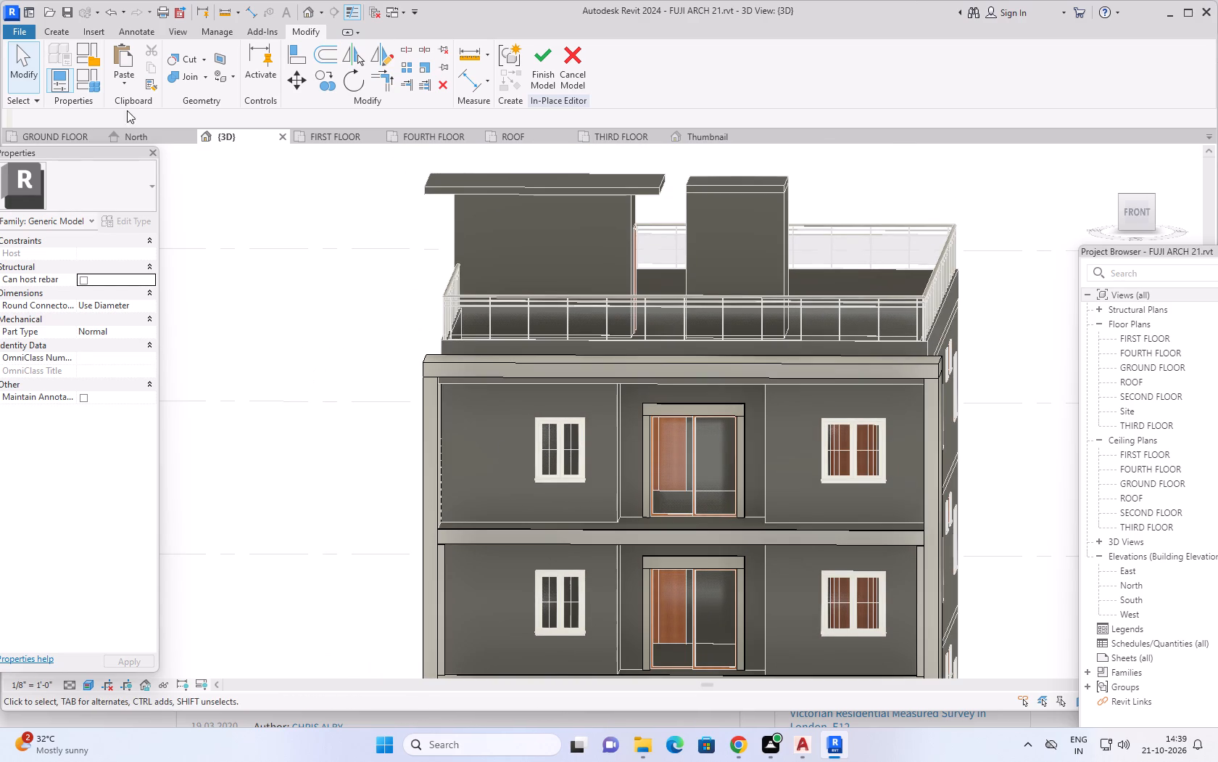
Start a solid extrusion with the wall around the window left of the lowest balcony's sliding door as its work plane.
left_click(59, 30)
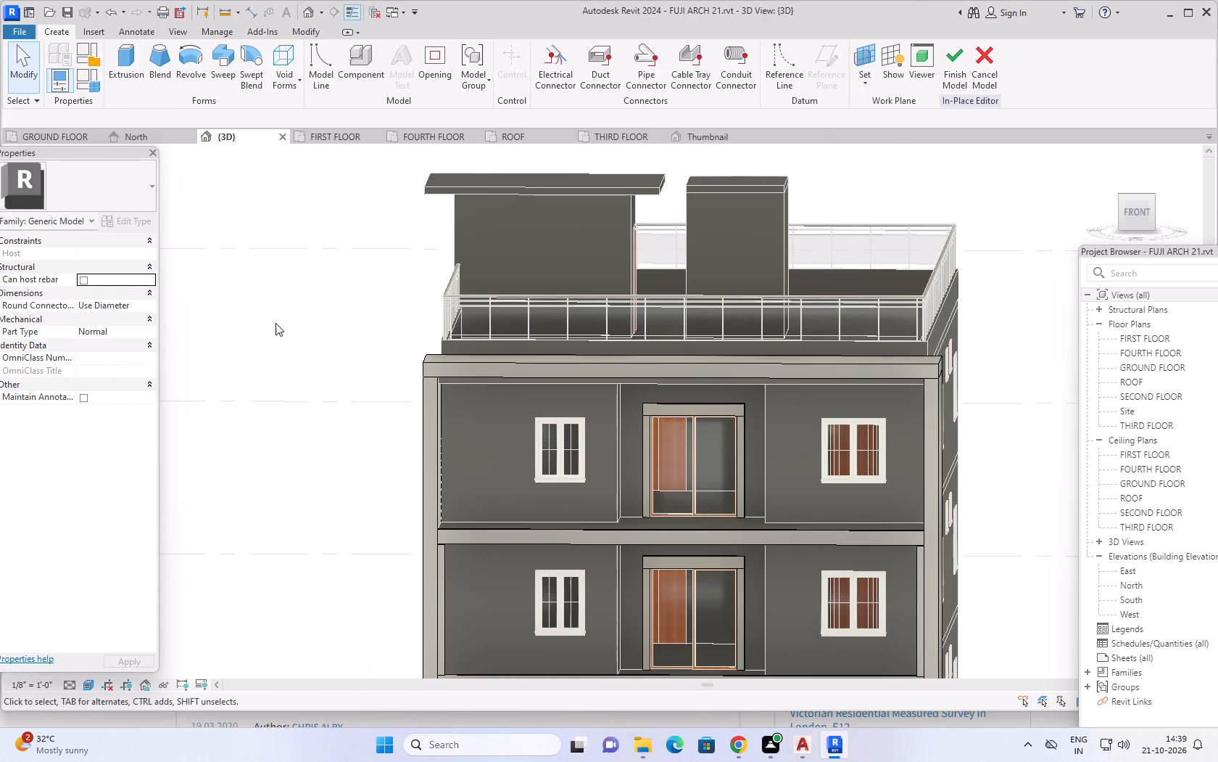
scroll(268, 338, "down", 3)
middle_click_drag(265, 380, 260, 259)
scroll(408, 489, "up", 2)
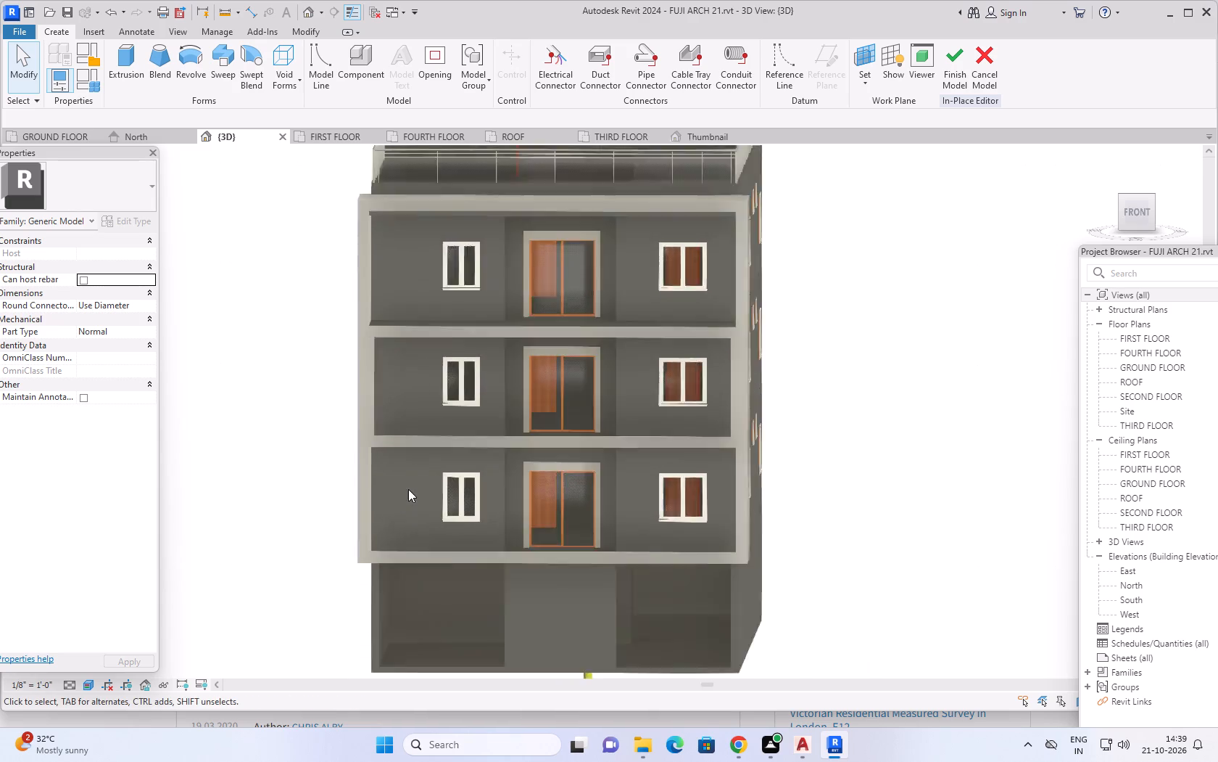
scroll(408, 489, "up", 7)
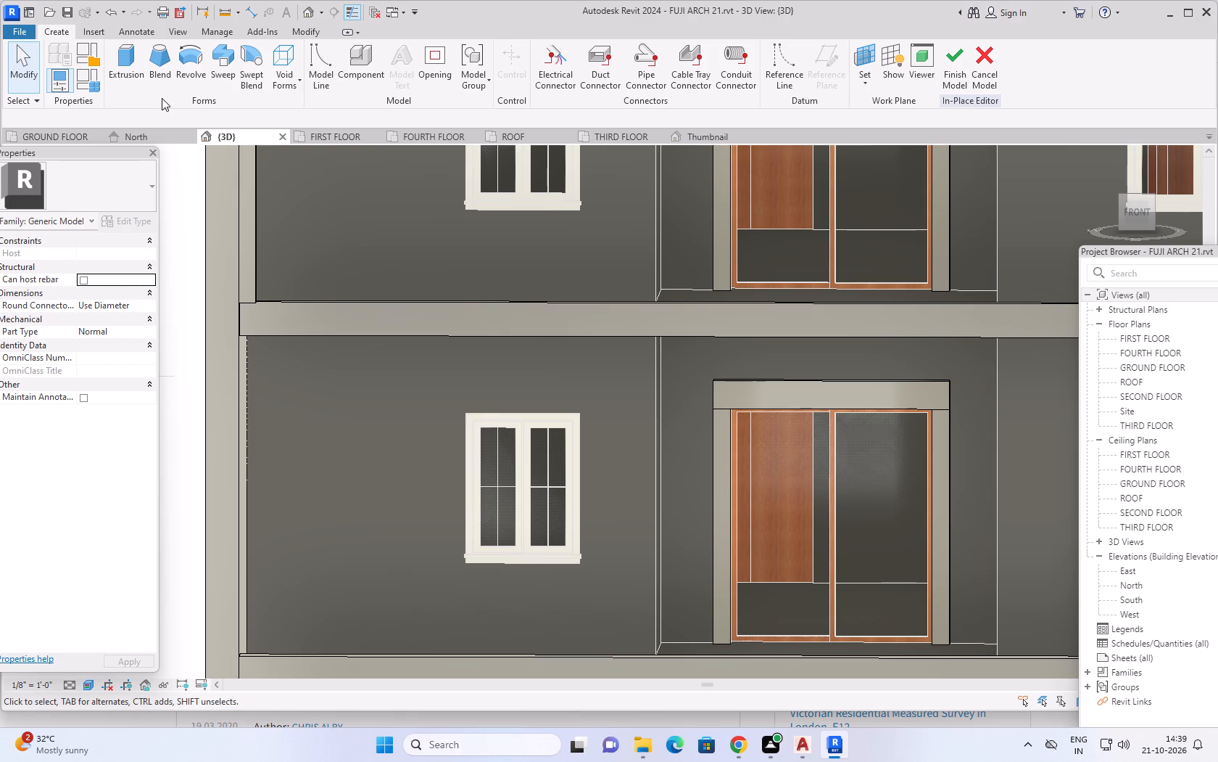
left_click(127, 60)
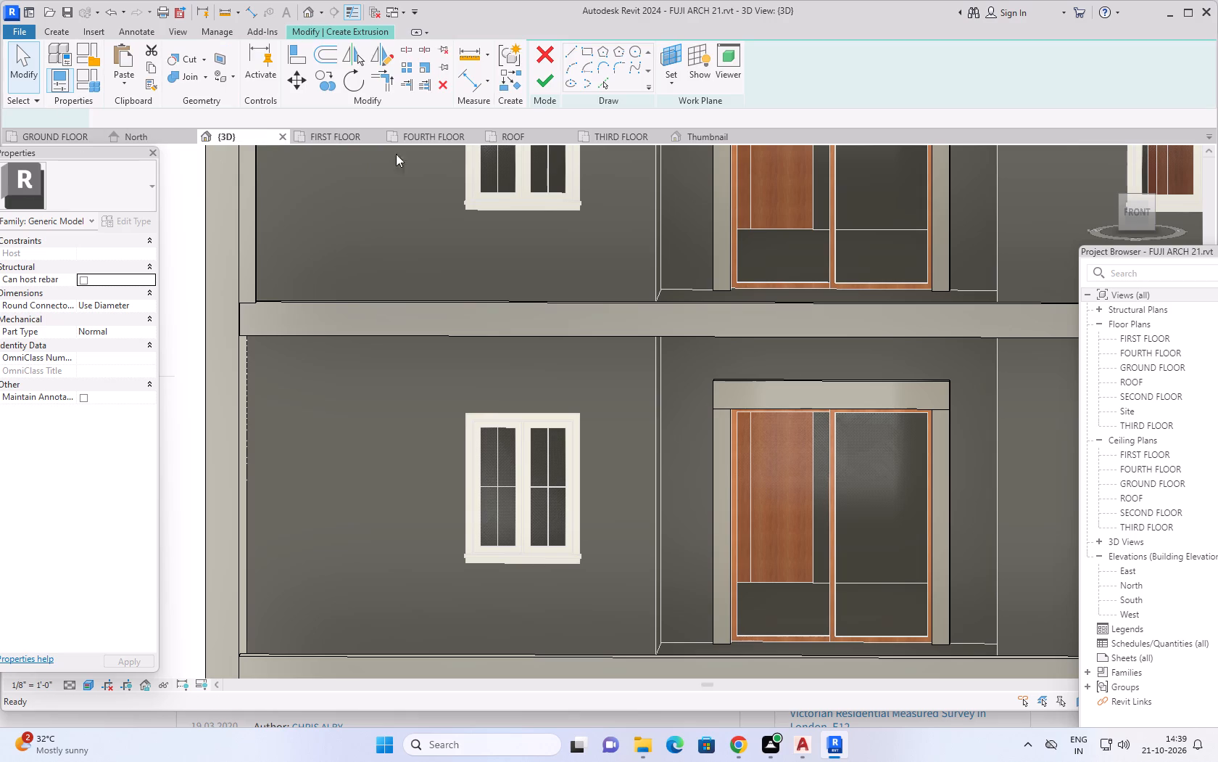
left_click(675, 83)
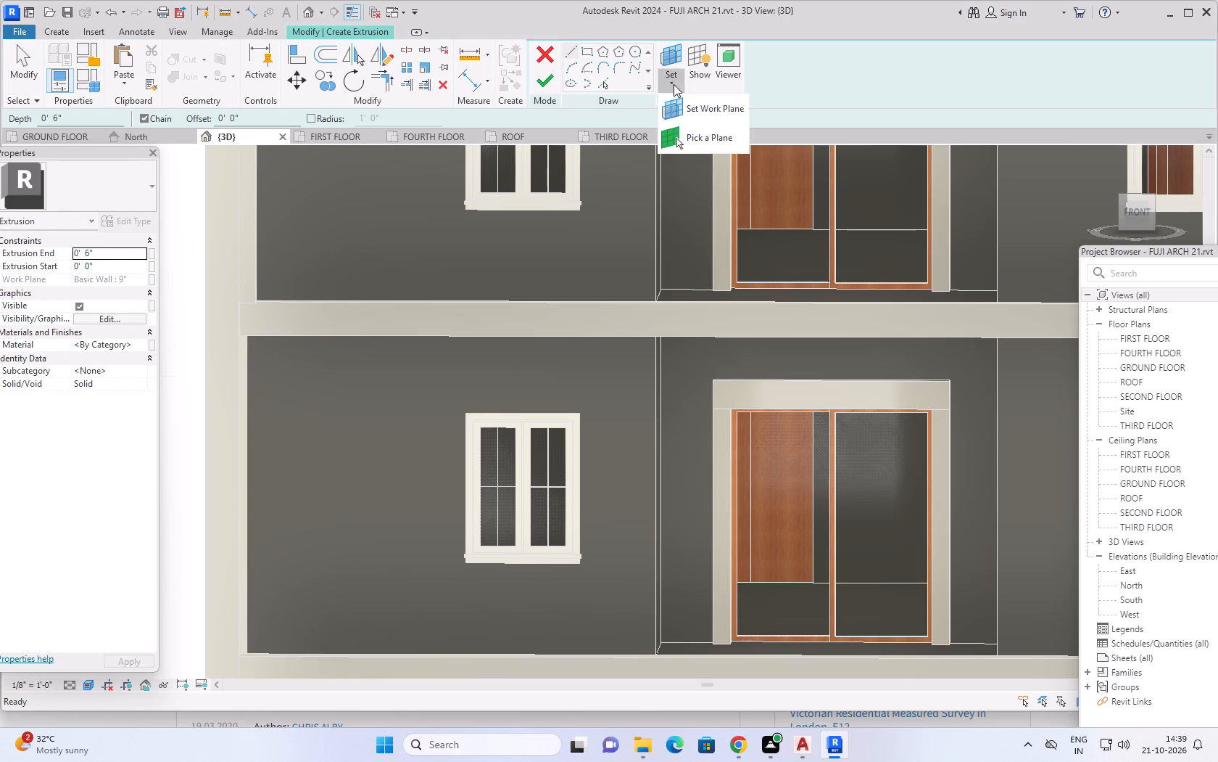
left_click(679, 135)
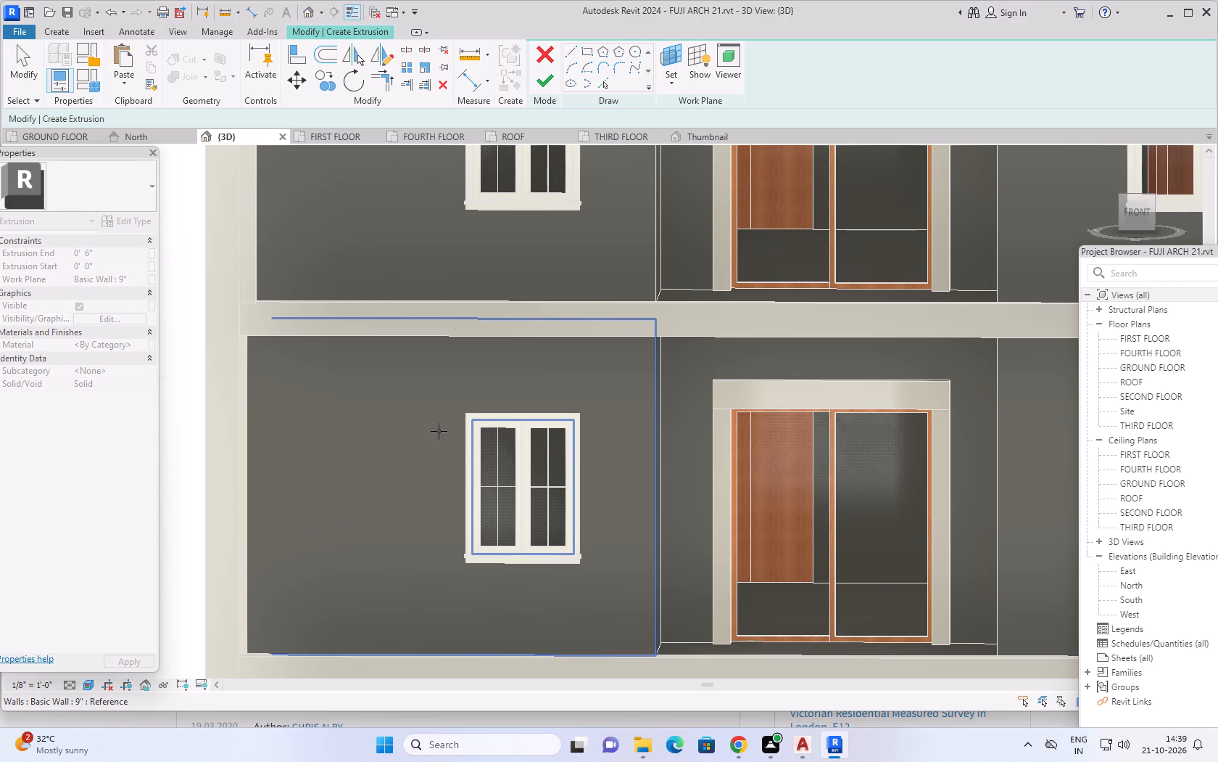
left_click(435, 436)
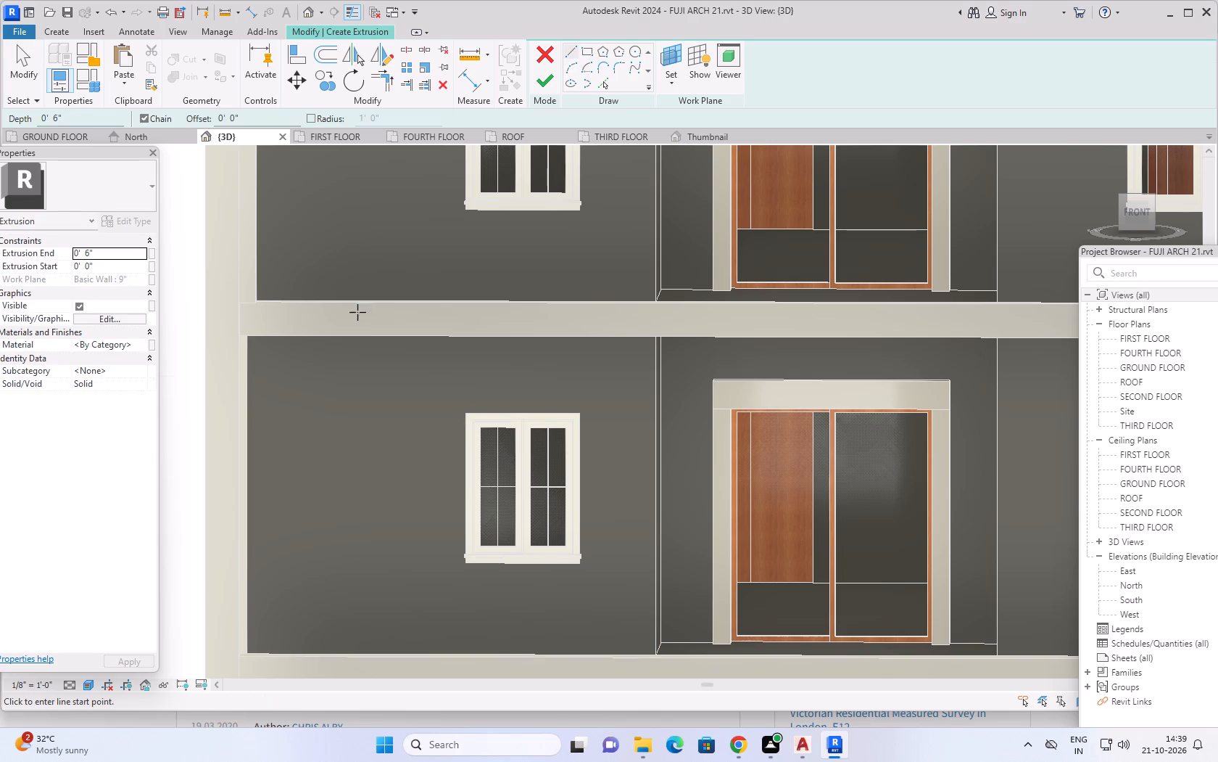
Extrude a 6" deep block from a rectangle offset 1' outward around that window, from the trim's top corner to the opposite sill corner.
left_click(258, 122)
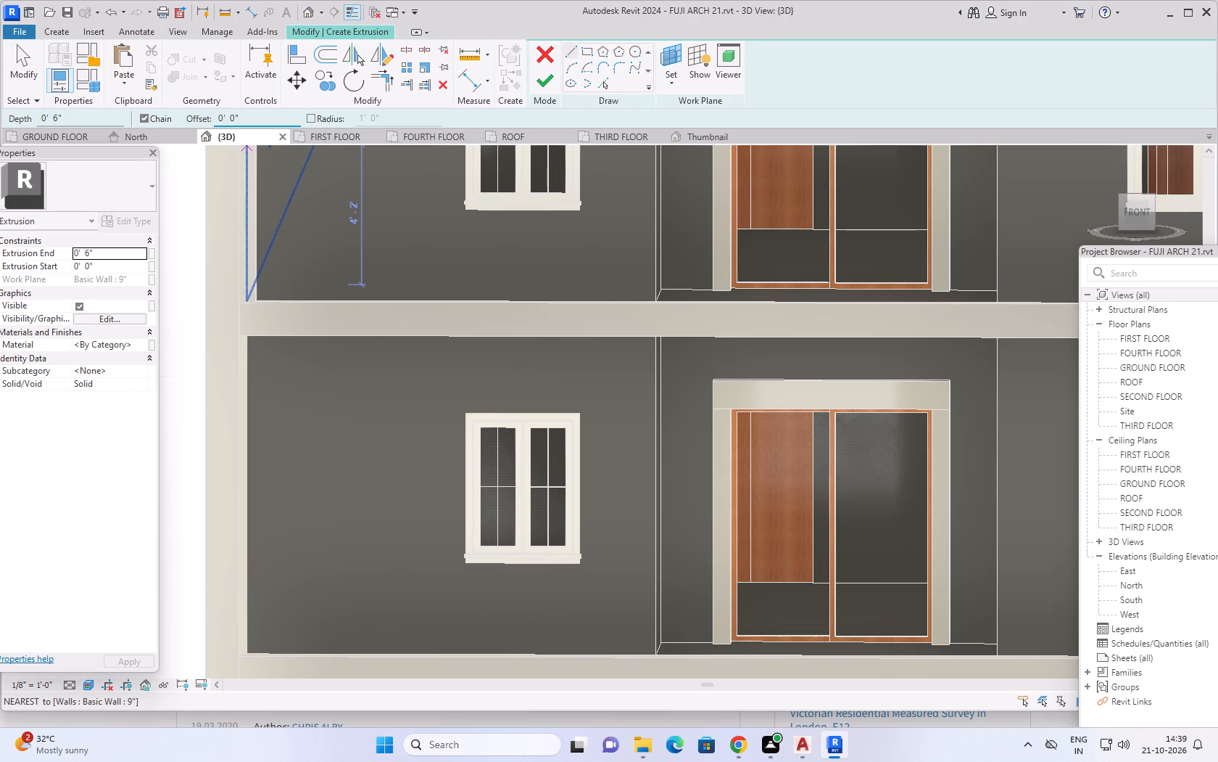
key("BackSpace")
key("BackSpace")
key("BackSpace")
key("BackSpace")
key("BackSpace")
key("BackSpace")
key("BackSpace")
key("BackSpace")
key("BackSpace")
key("BackSpace")
key("BackSpace")
key("BackSpace")
key("BackSpace")
key("BackSpace")
key("BackSpace")
key("BackSpace")
key("BackSpace")
key("BackSpace")
key("BackSpace")
key("BackSpace")
type("1'")
key("Return")
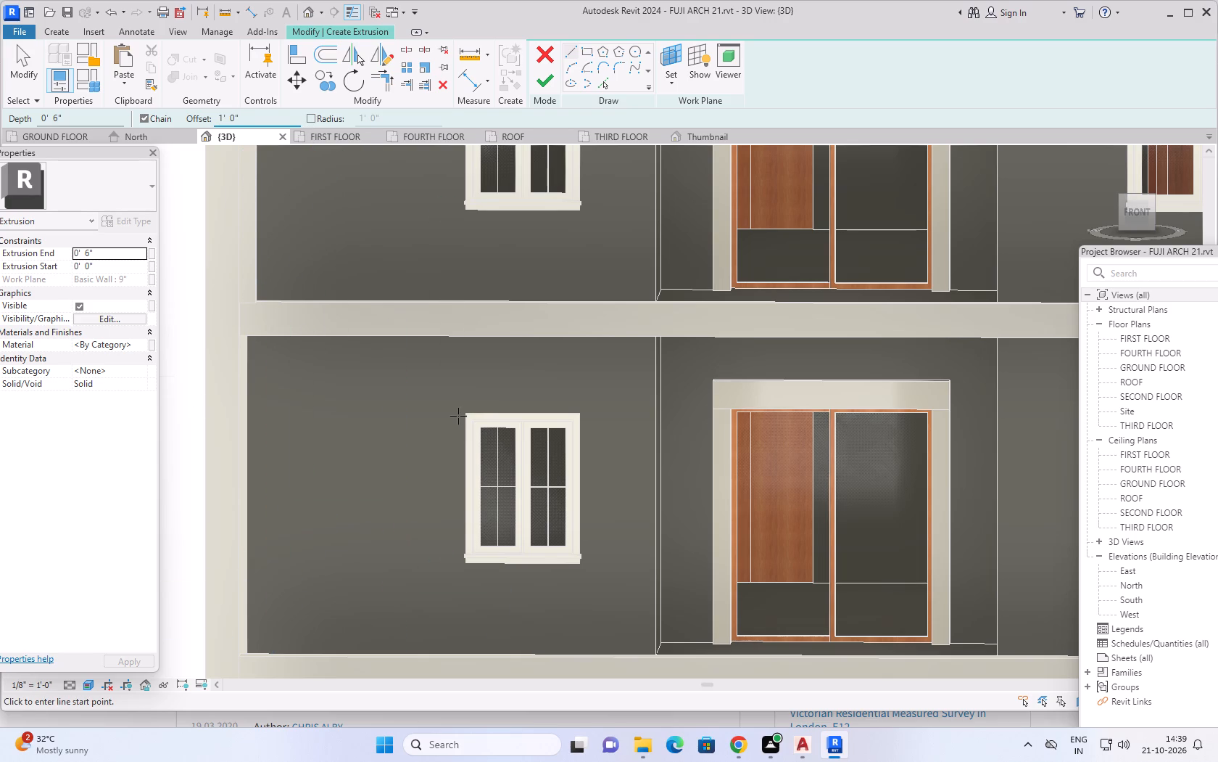
scroll(457, 420, "up", 4)
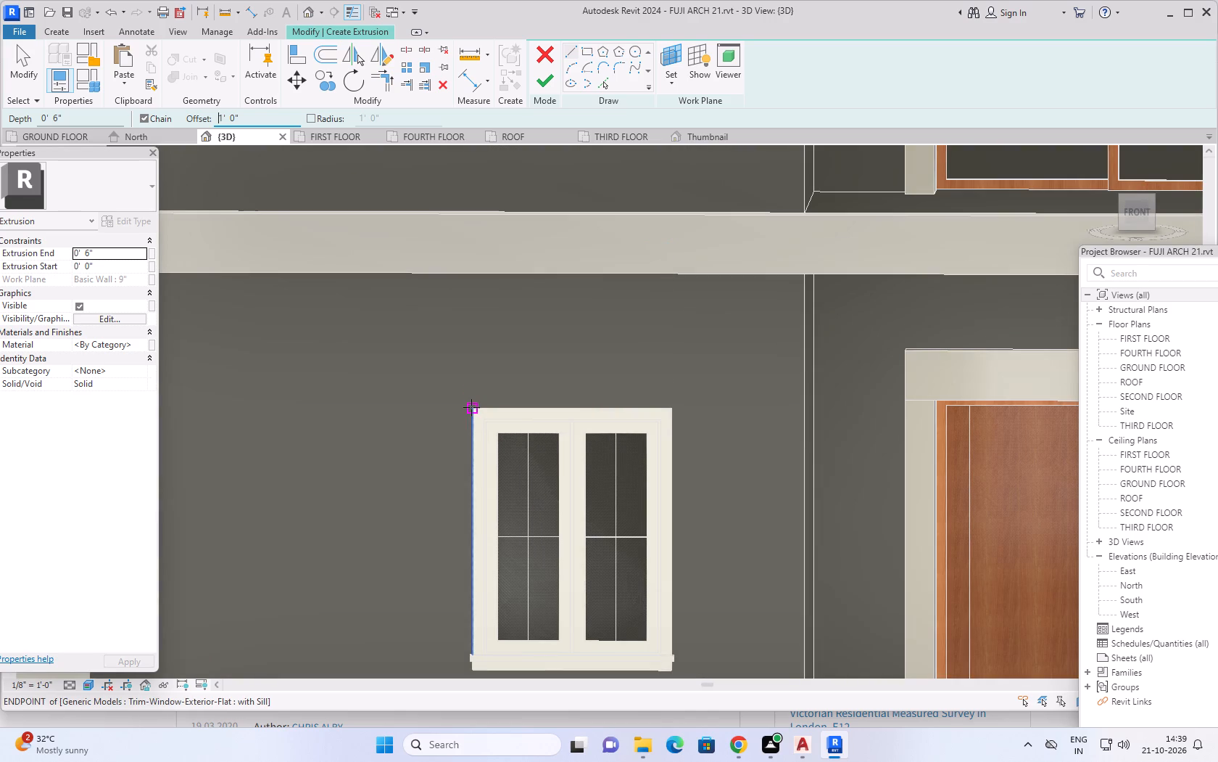
left_click(471, 407)
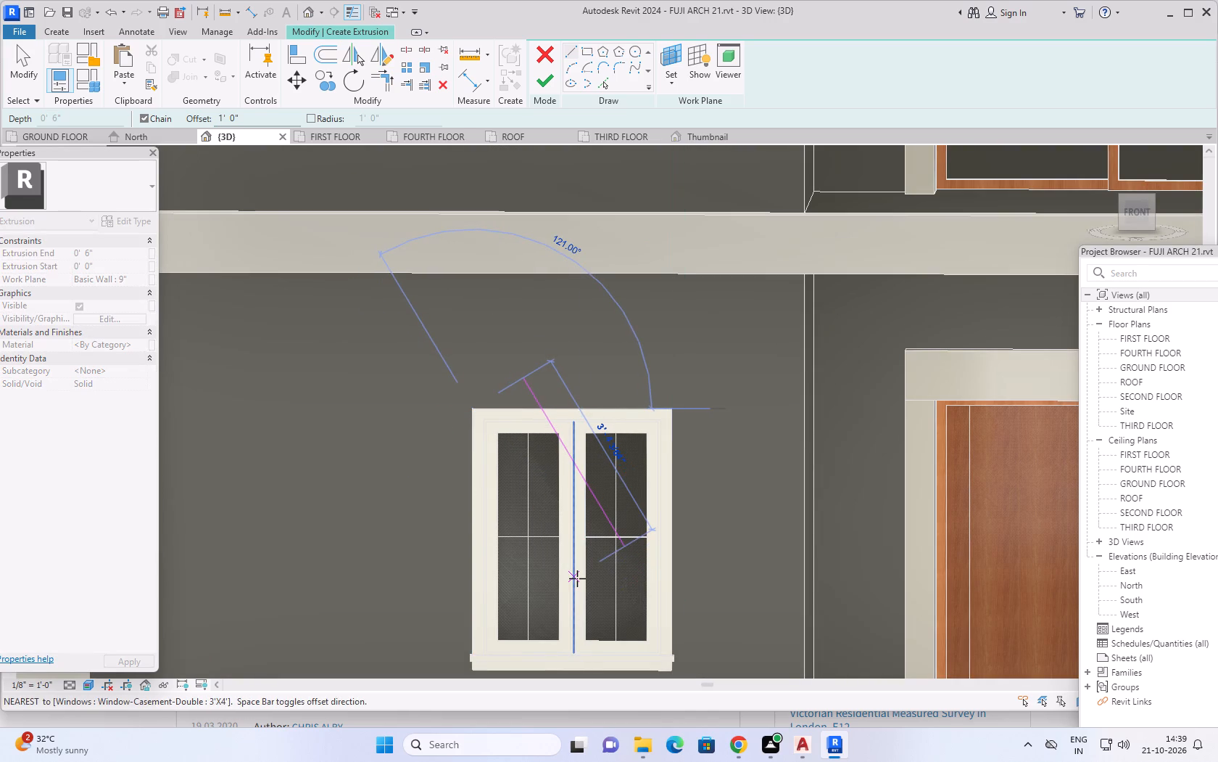
left_click(584, 53)
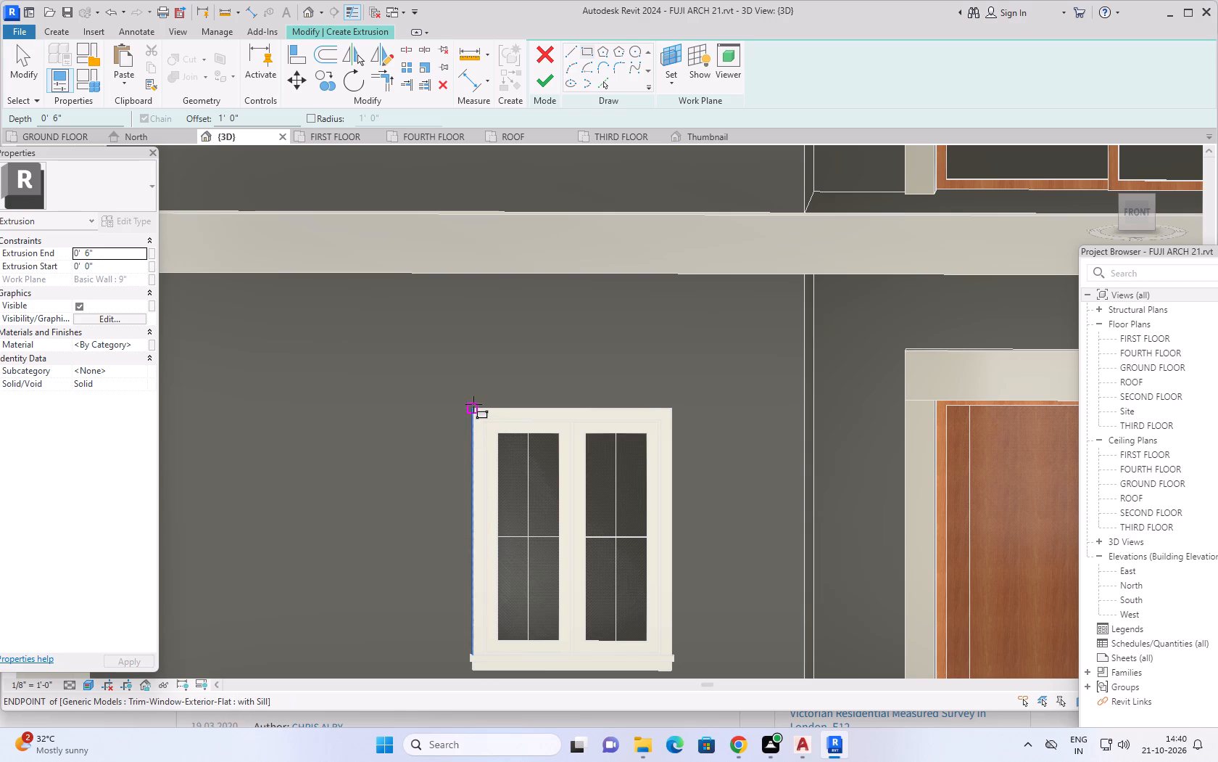
left_click(473, 404)
scroll(629, 586, "down", 5)
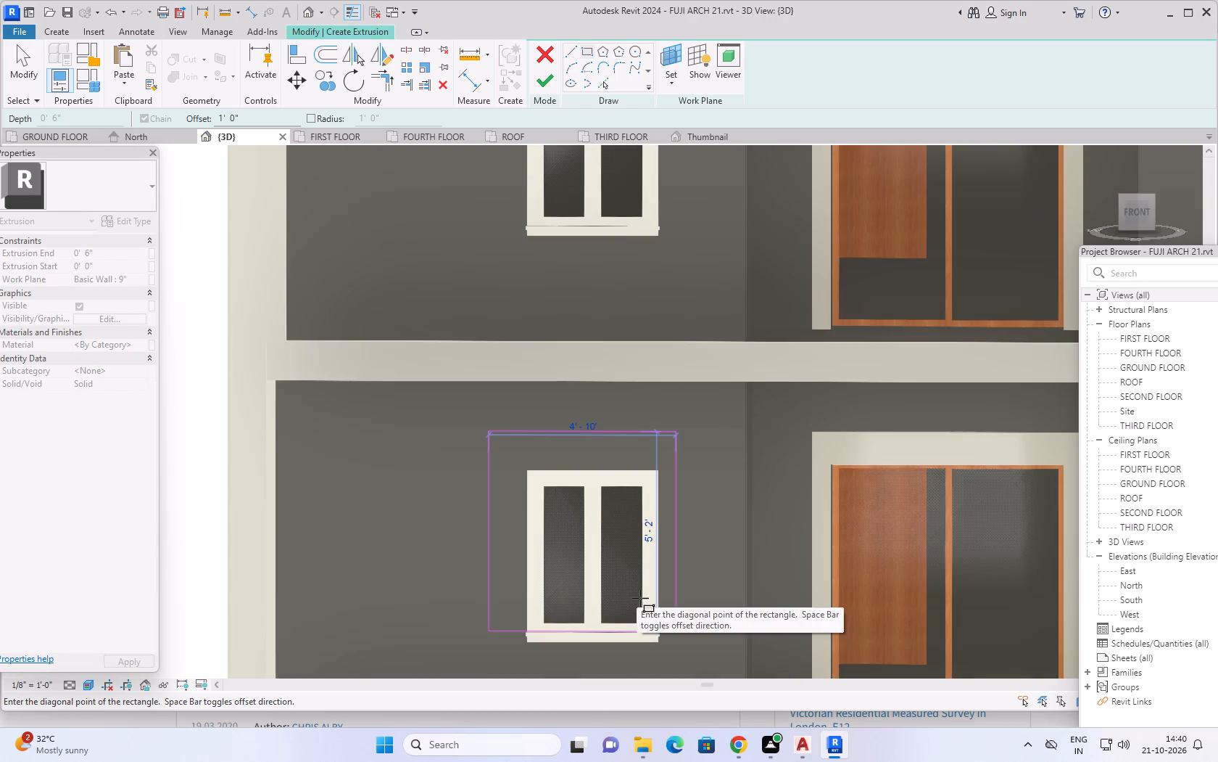
middle_click_drag(651, 605, 577, 530)
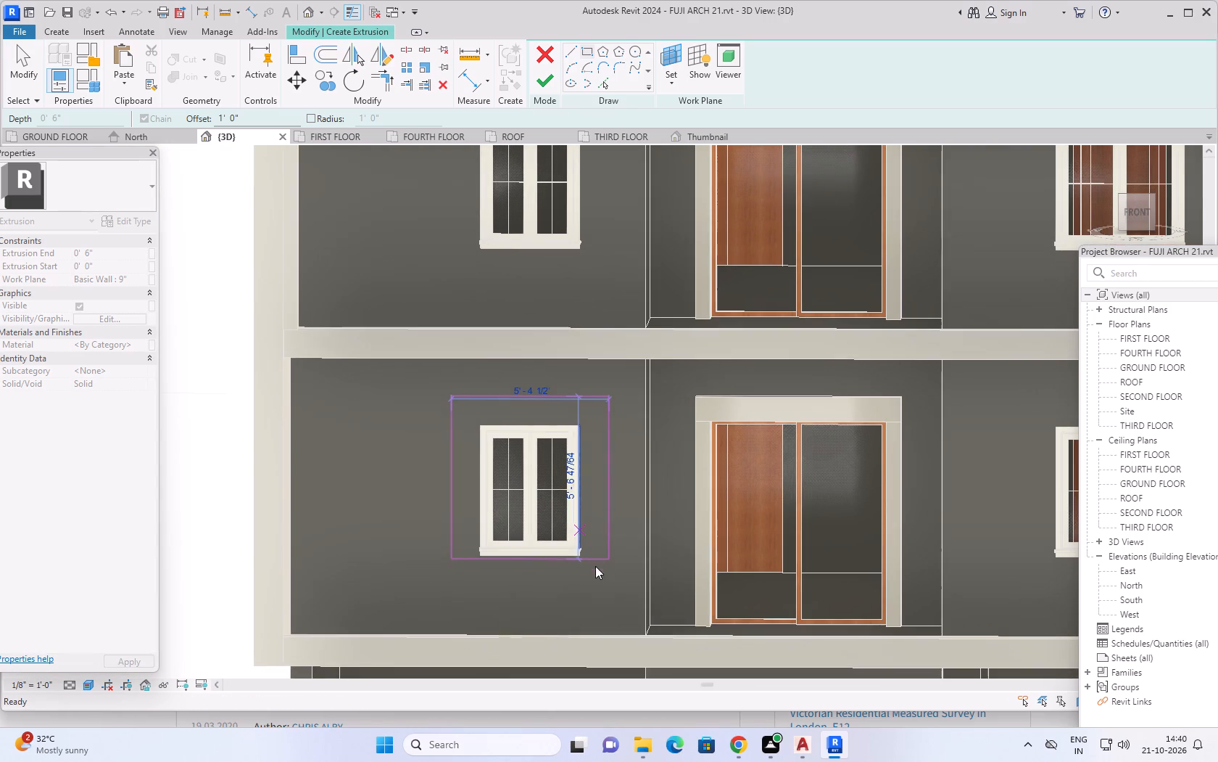
scroll(586, 560, "up", 7)
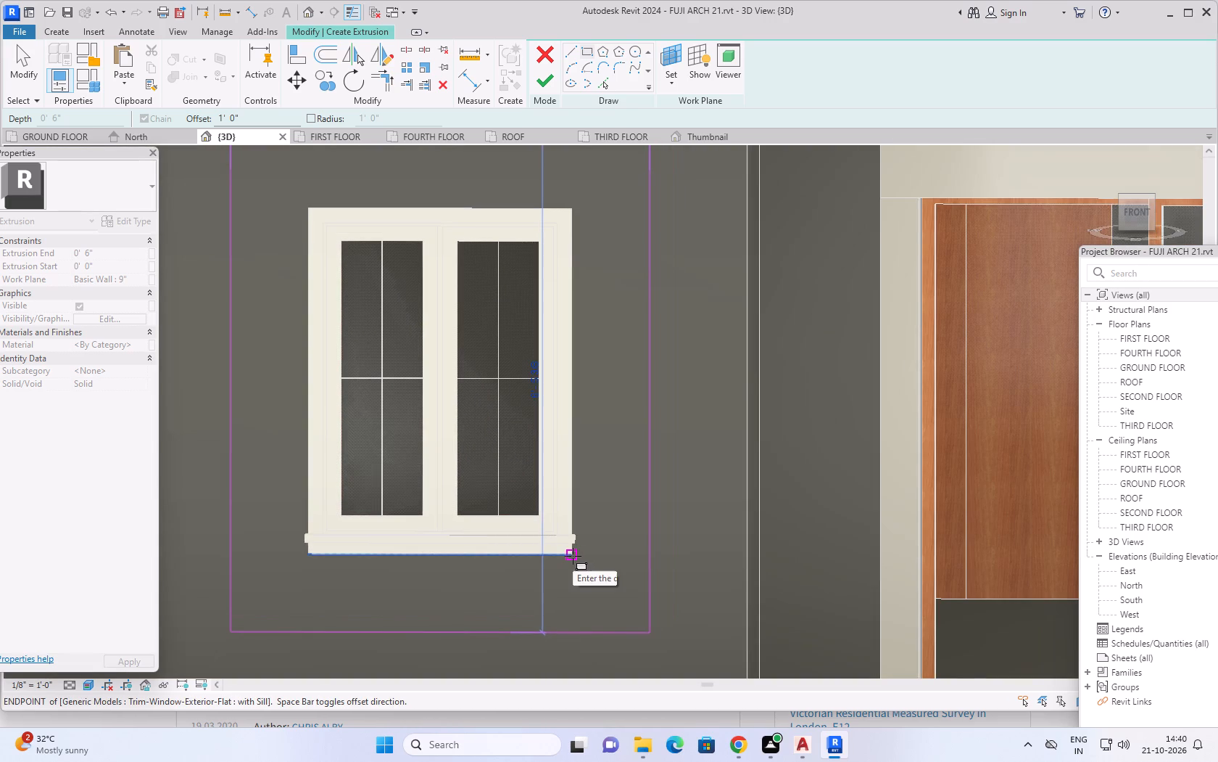
left_click(573, 556)
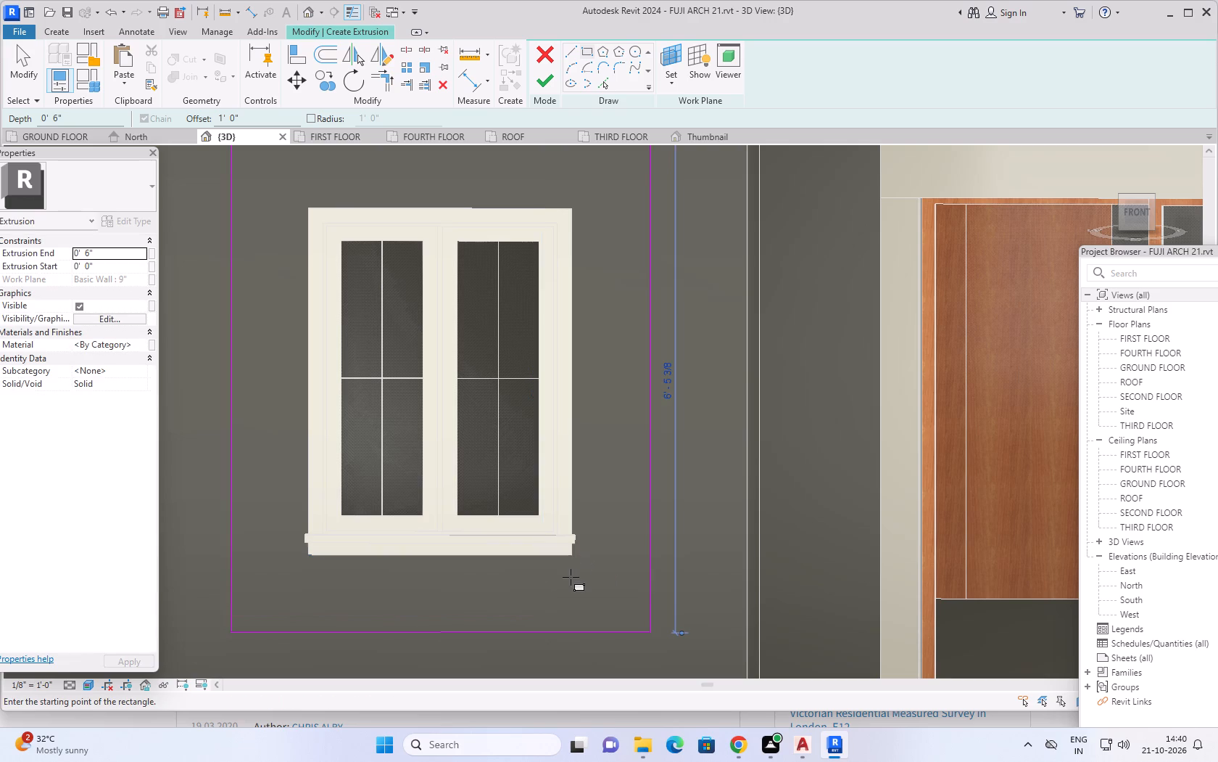
scroll(574, 577, "down", 5)
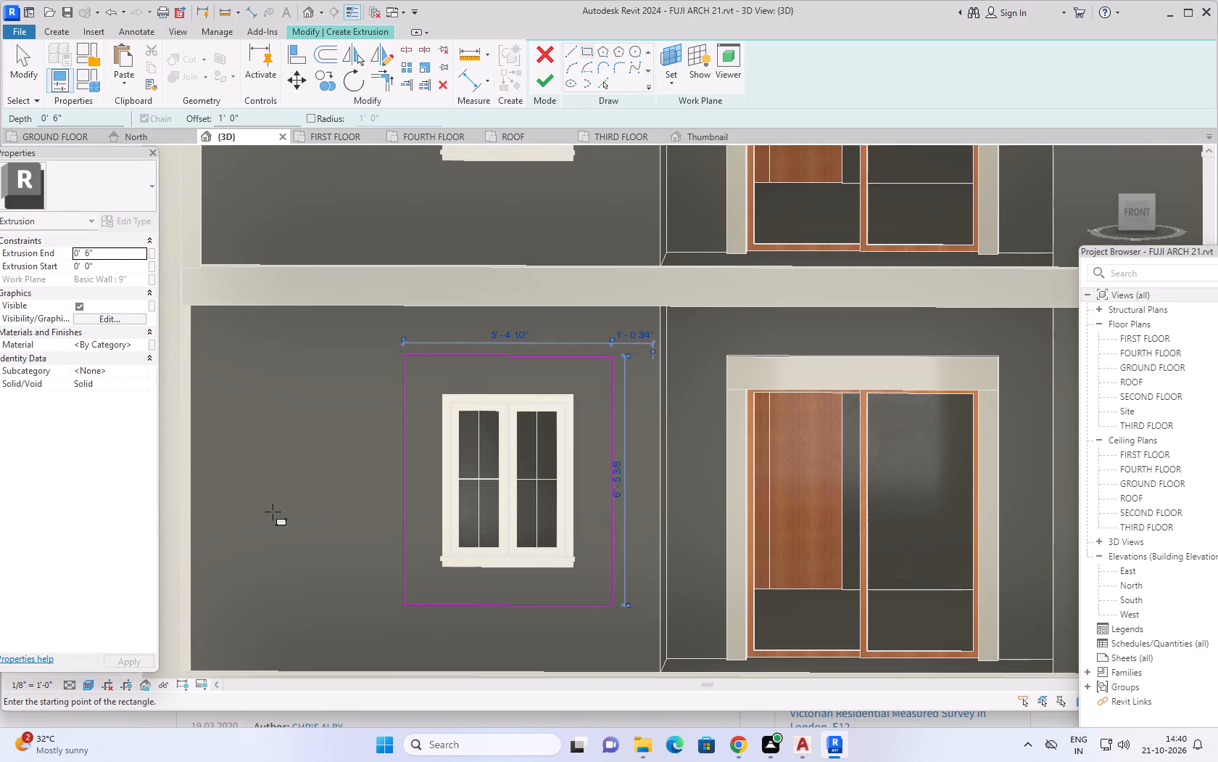
scroll(286, 506, "down", 2)
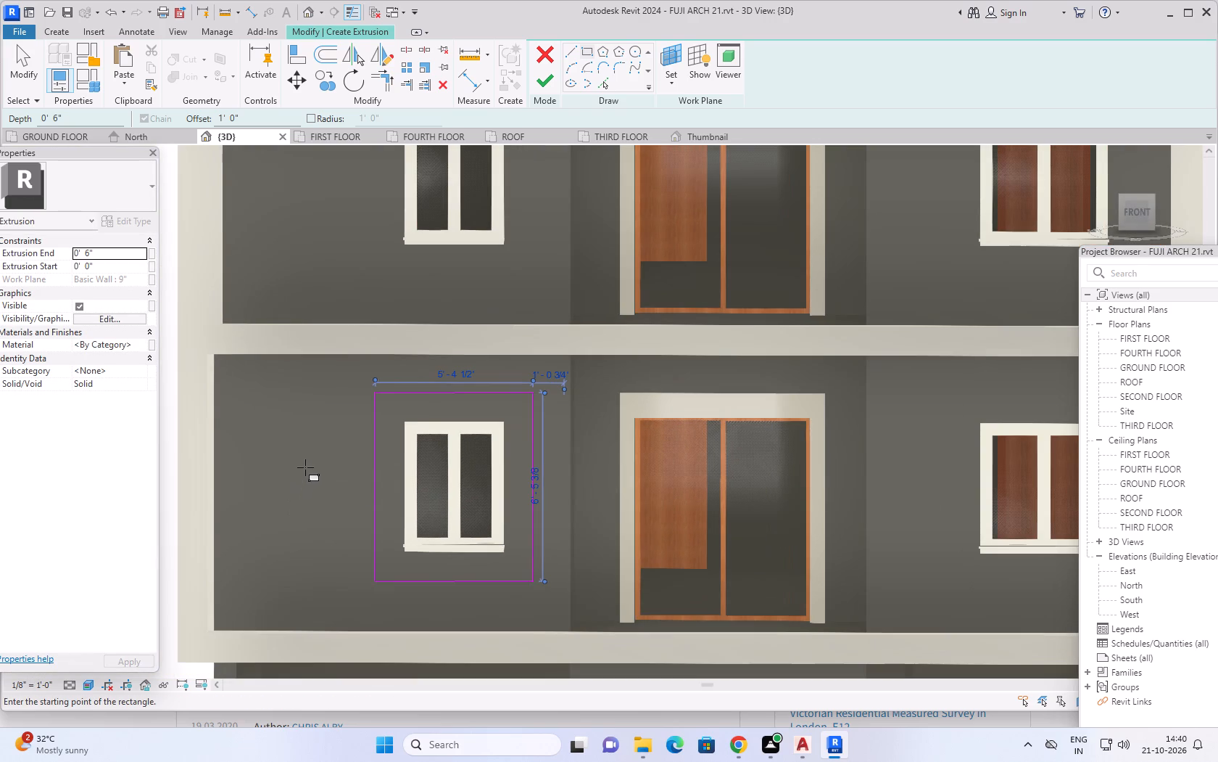
middle_click_drag(306, 456, 283, 489)
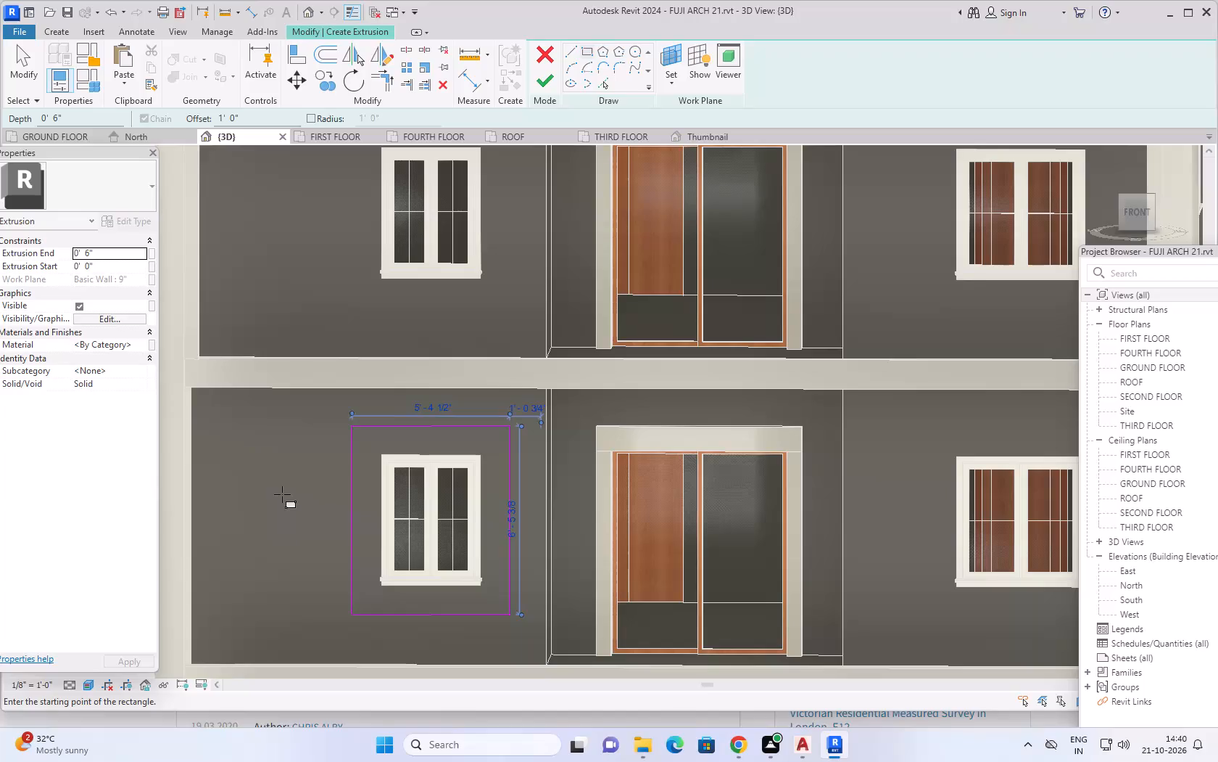
scroll(282, 494, "down", 6)
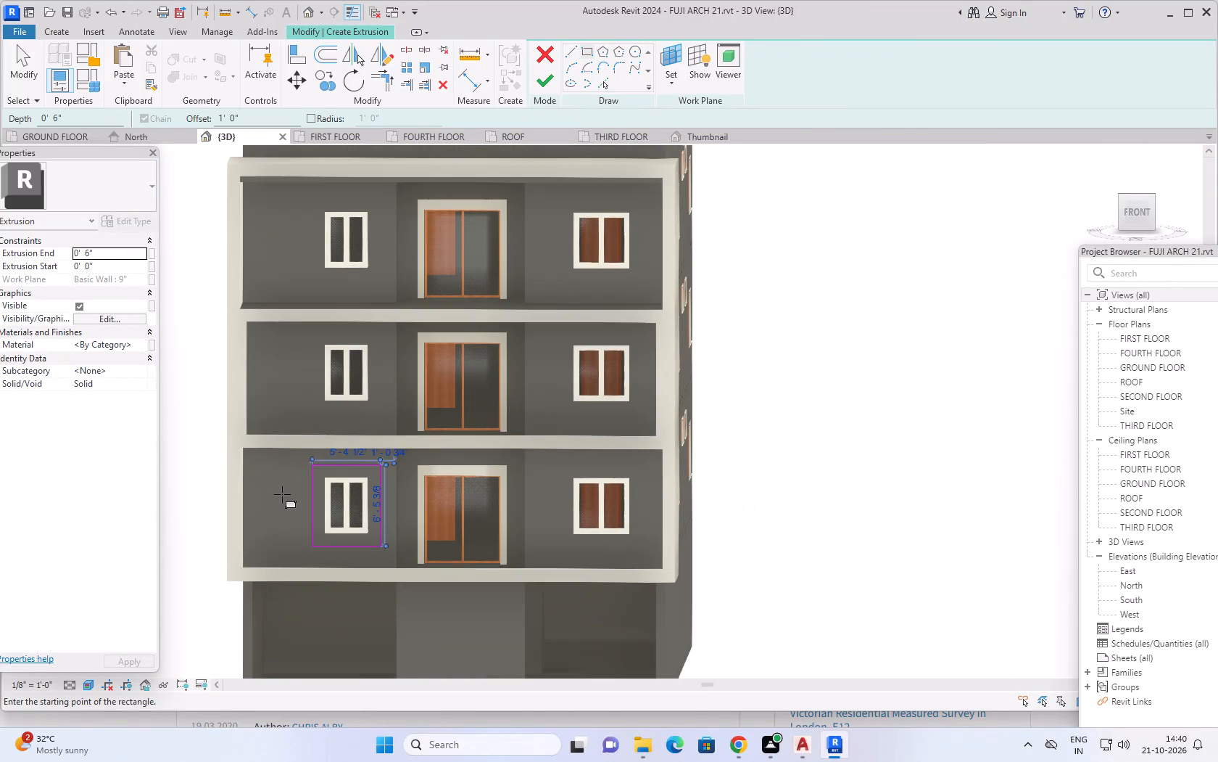
scroll(282, 494, "down", 1)
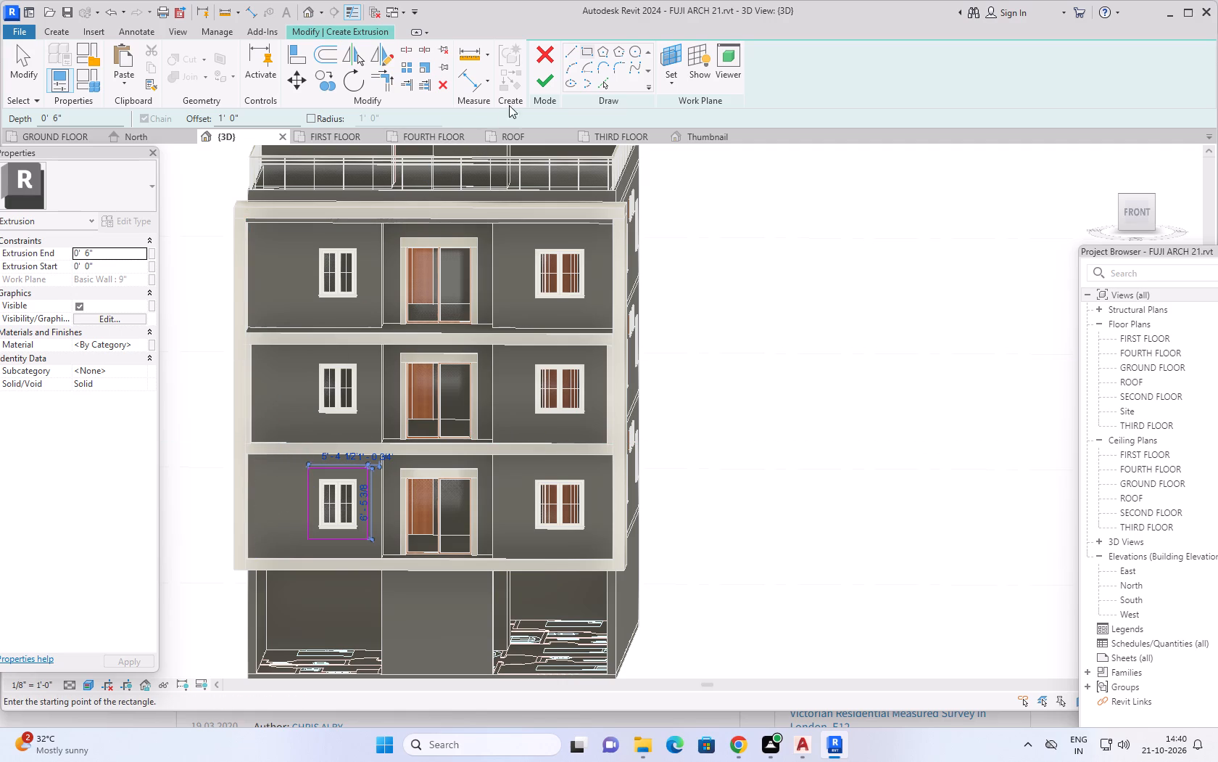
left_click(536, 86)
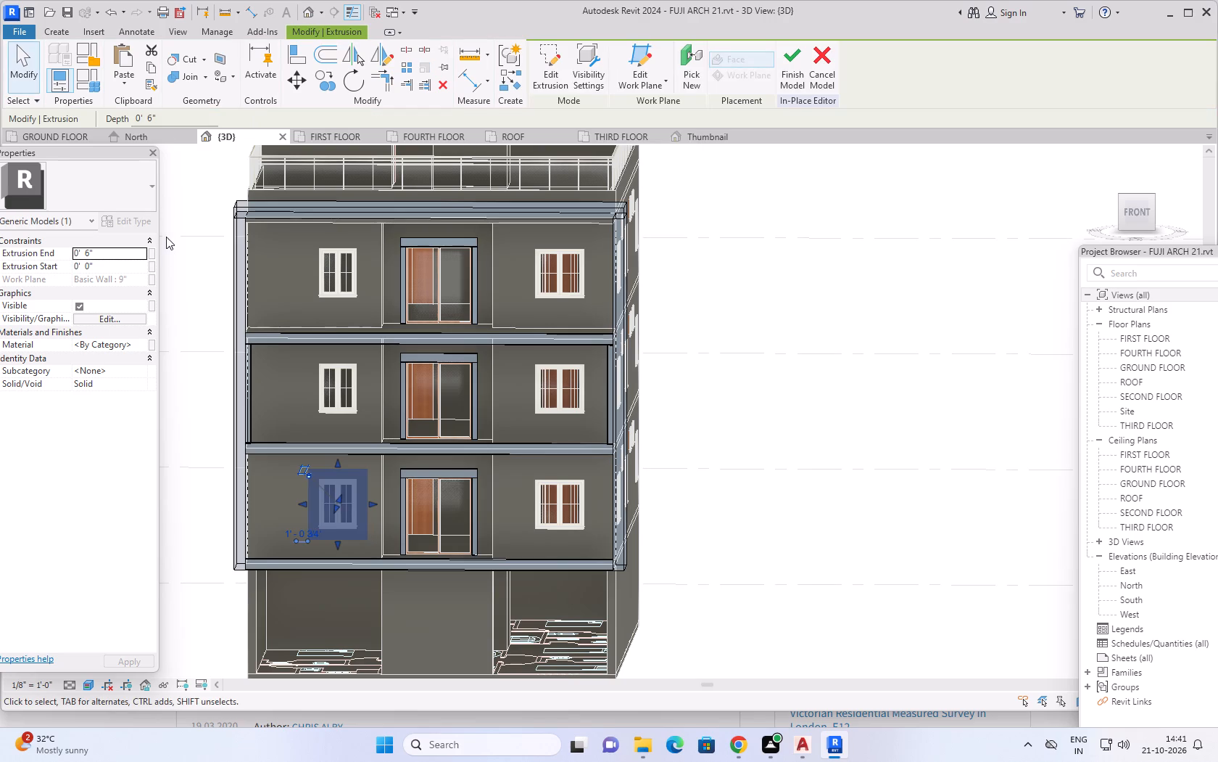
Start a void extrusion and pick a plane on the new block over the lowest balcony's window as its work plane.
left_click(56, 30)
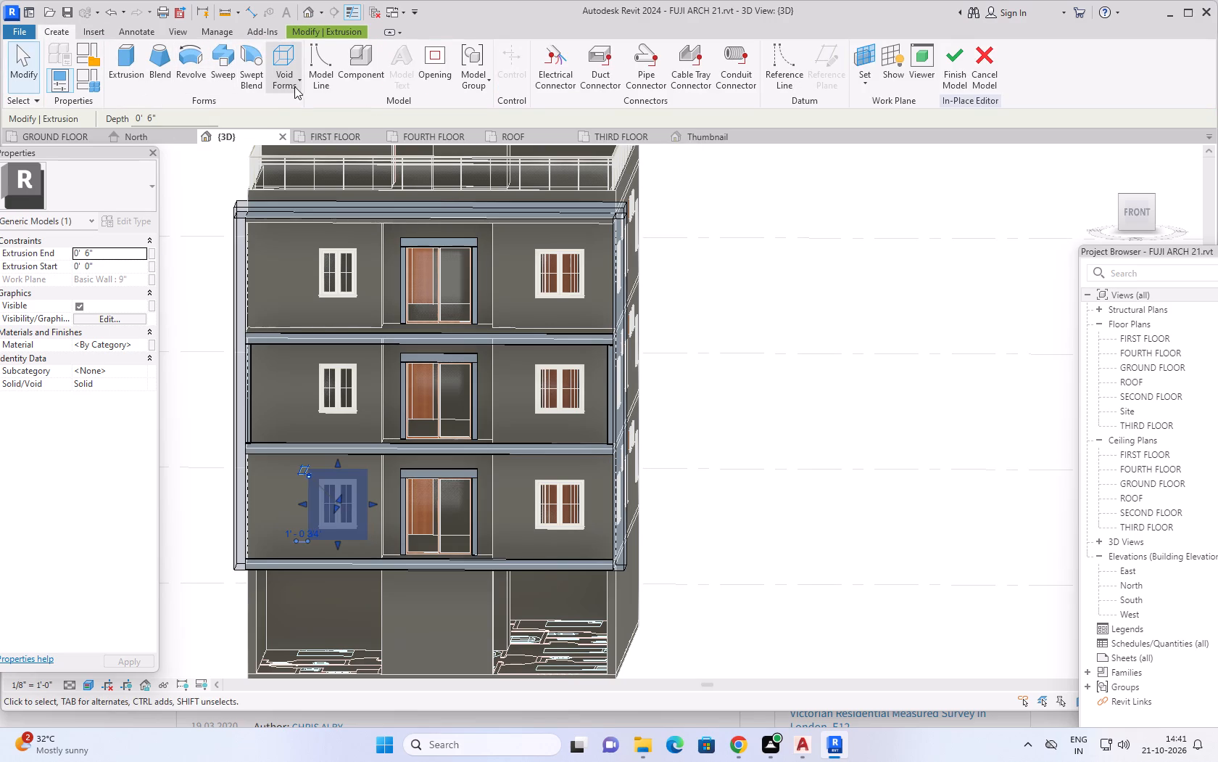
left_click(298, 78)
left_click(293, 107)
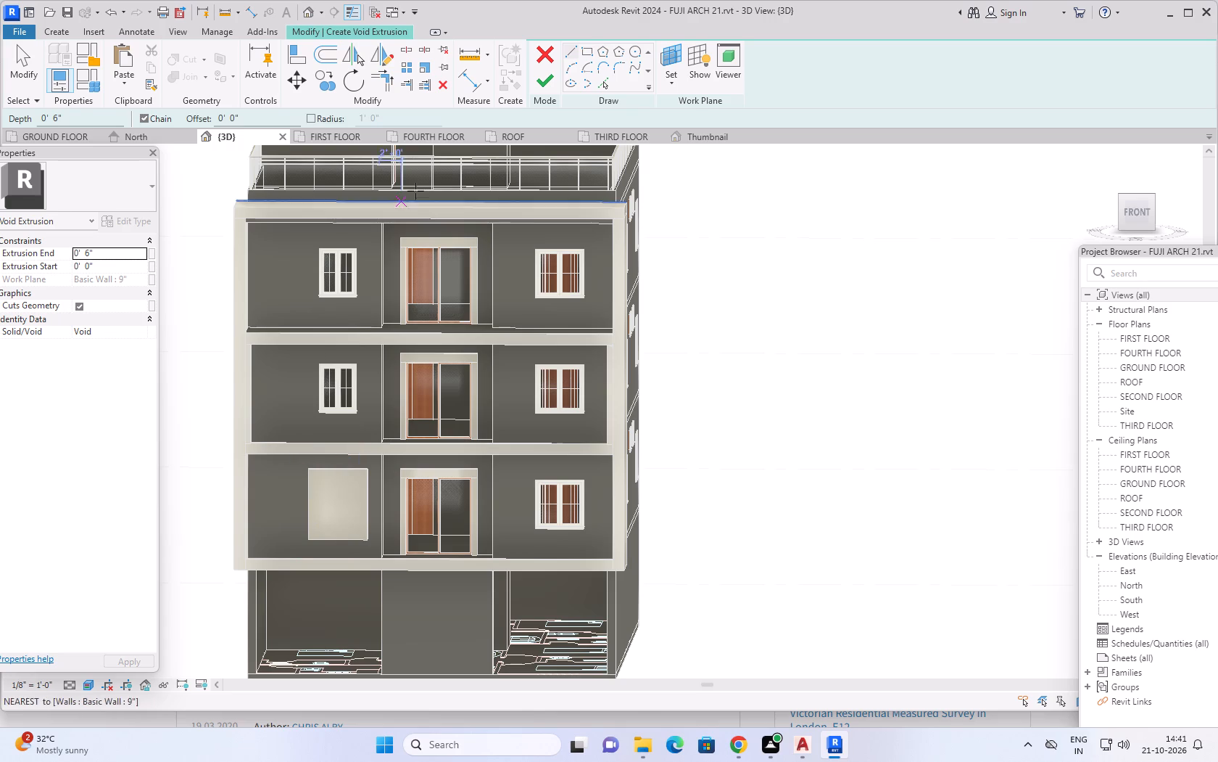
left_click(584, 54)
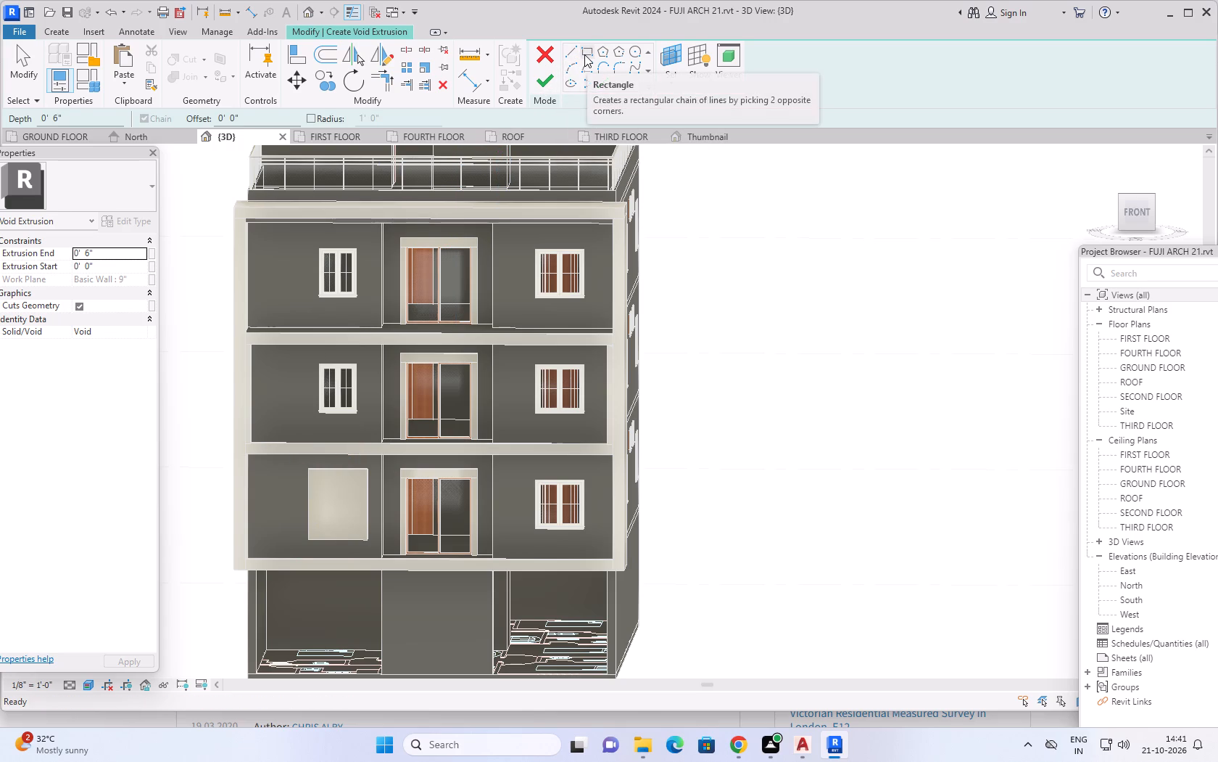
left_click(584, 54)
left_click(668, 83)
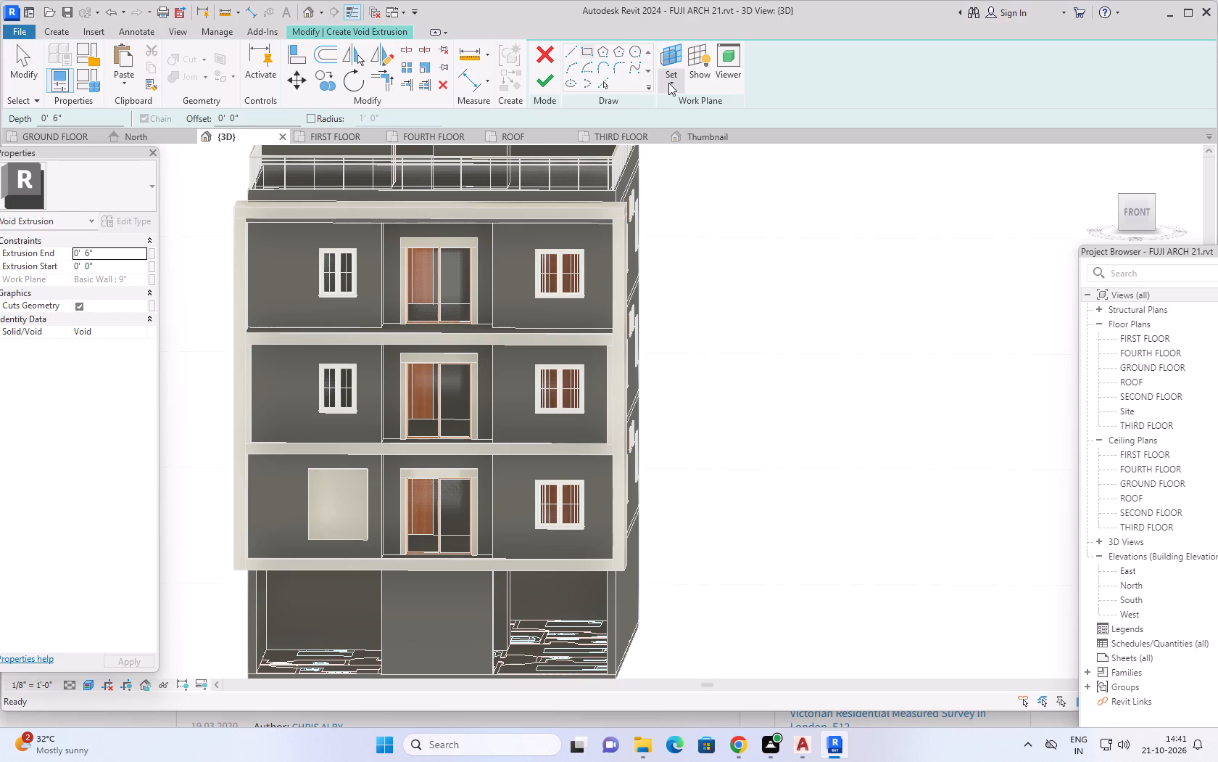
left_click(681, 145)
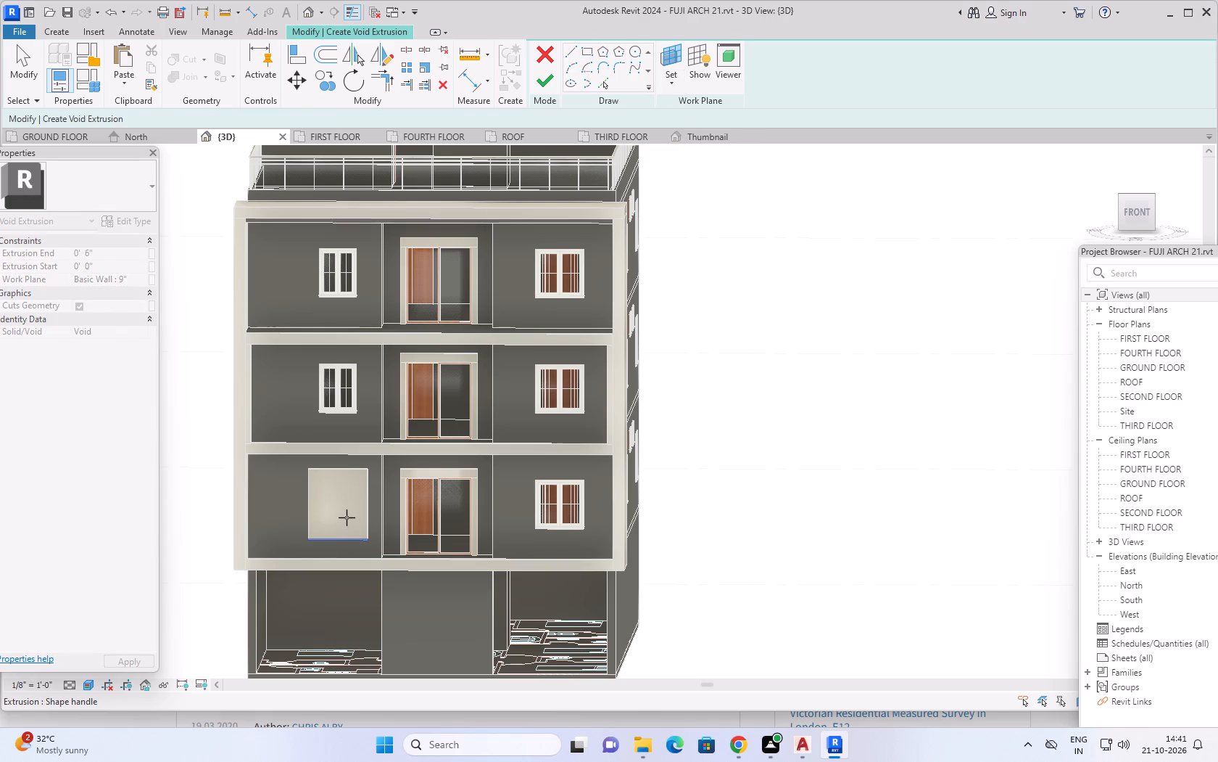
left_click(347, 517)
Cut a 6" void through the block from a rectangle offset 1' inward between its opposite corners, and finish the in-place model.
left_click(591, 52)
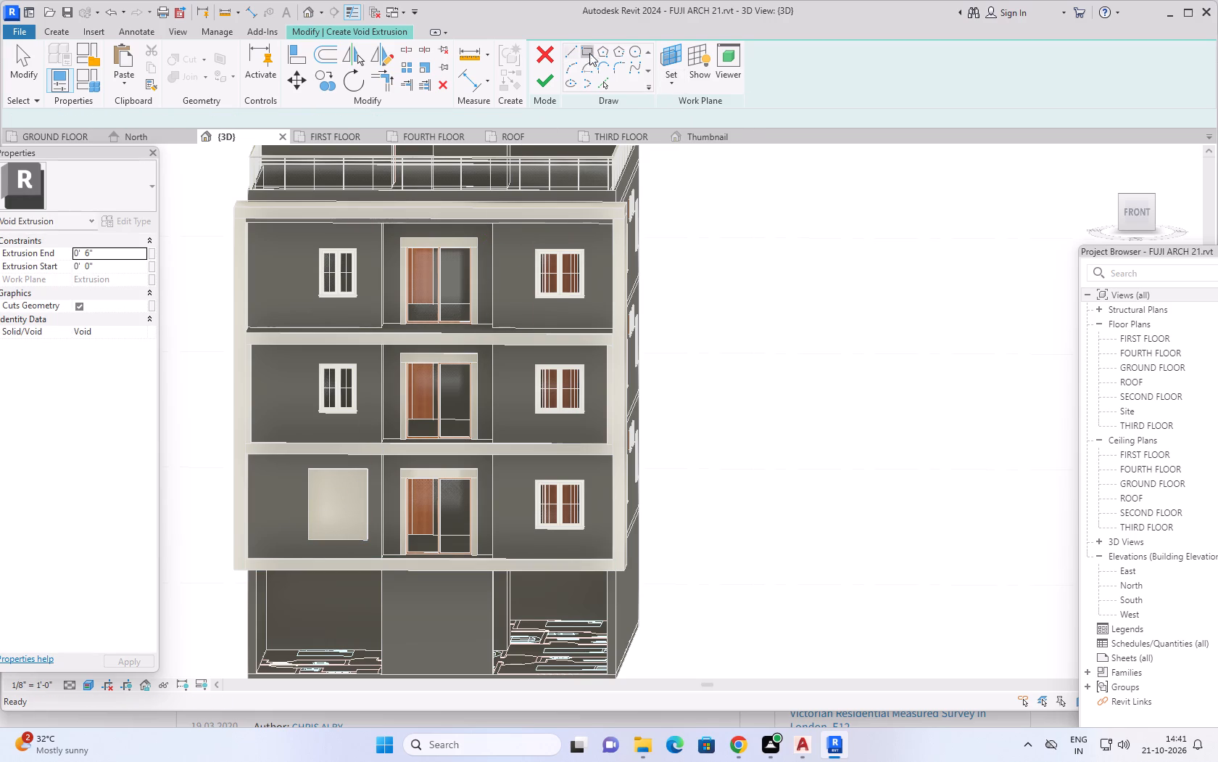
scroll(297, 505, "up", 8)
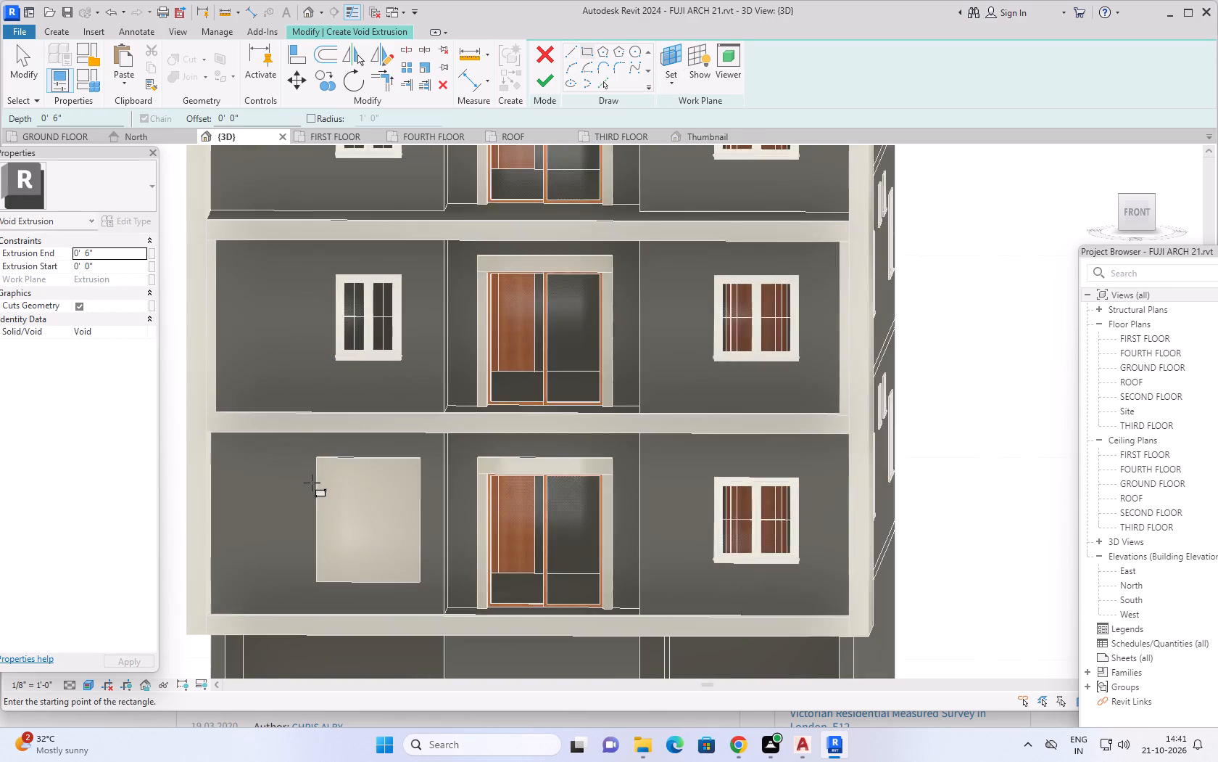
left_click(261, 120)
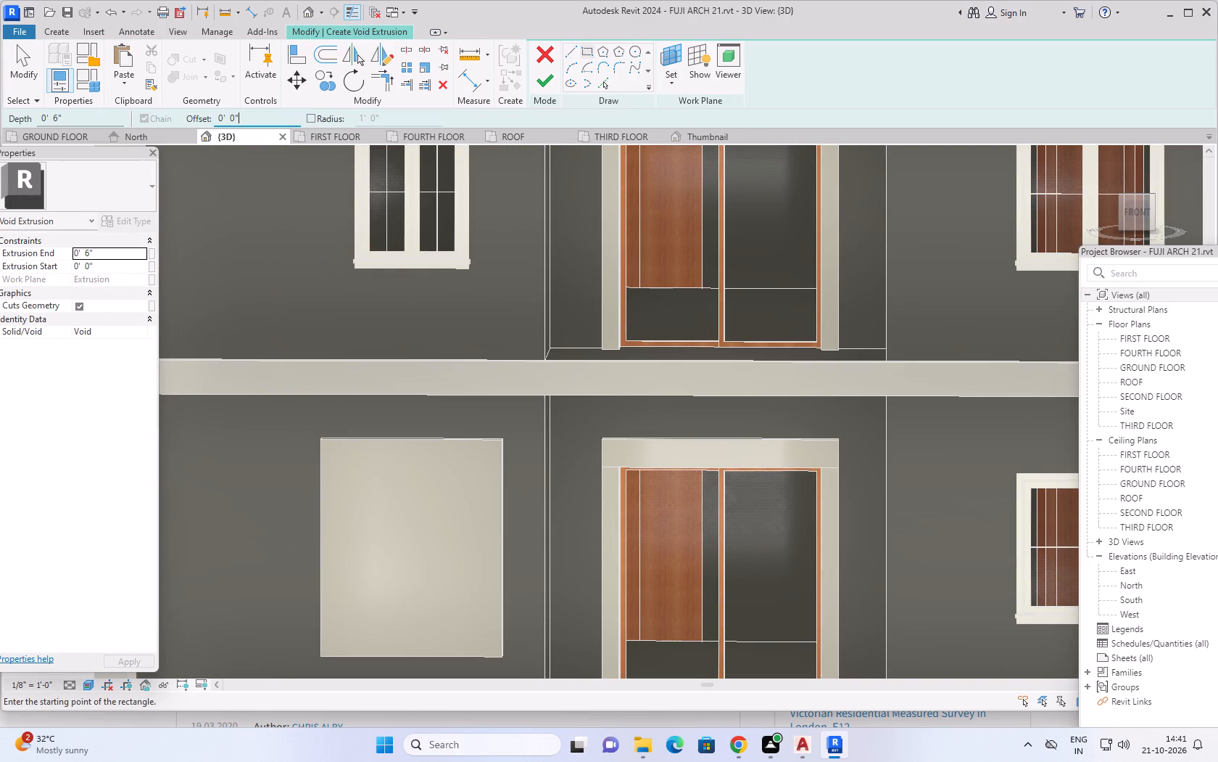
key("BackSpace")
key("BackSpace")
key("BackSpace")
key("BackSpace")
key("BackSpace")
key("BackSpace")
key("BackSpace")
key("BackSpace")
key("BackSpace")
key("BackSpace")
key("BackSpace")
key("BackSpace")
key("BackSpace")
key("BackSpace")
key("BackSpace")
key("BackSpace")
key("BackSpace")
key("BackSpace")
key("BackSpace")
type("1'")
key("Return")
scroll(360, 612, "down", 3)
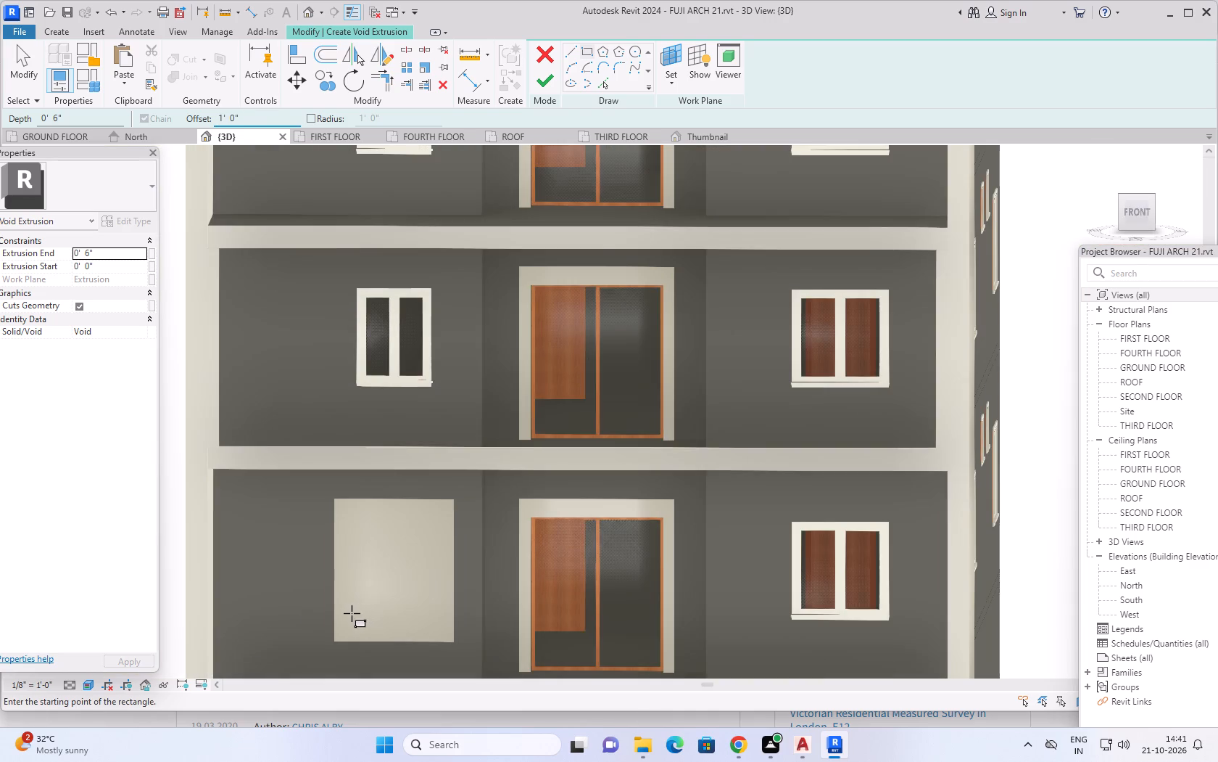
scroll(337, 597, "down", 1)
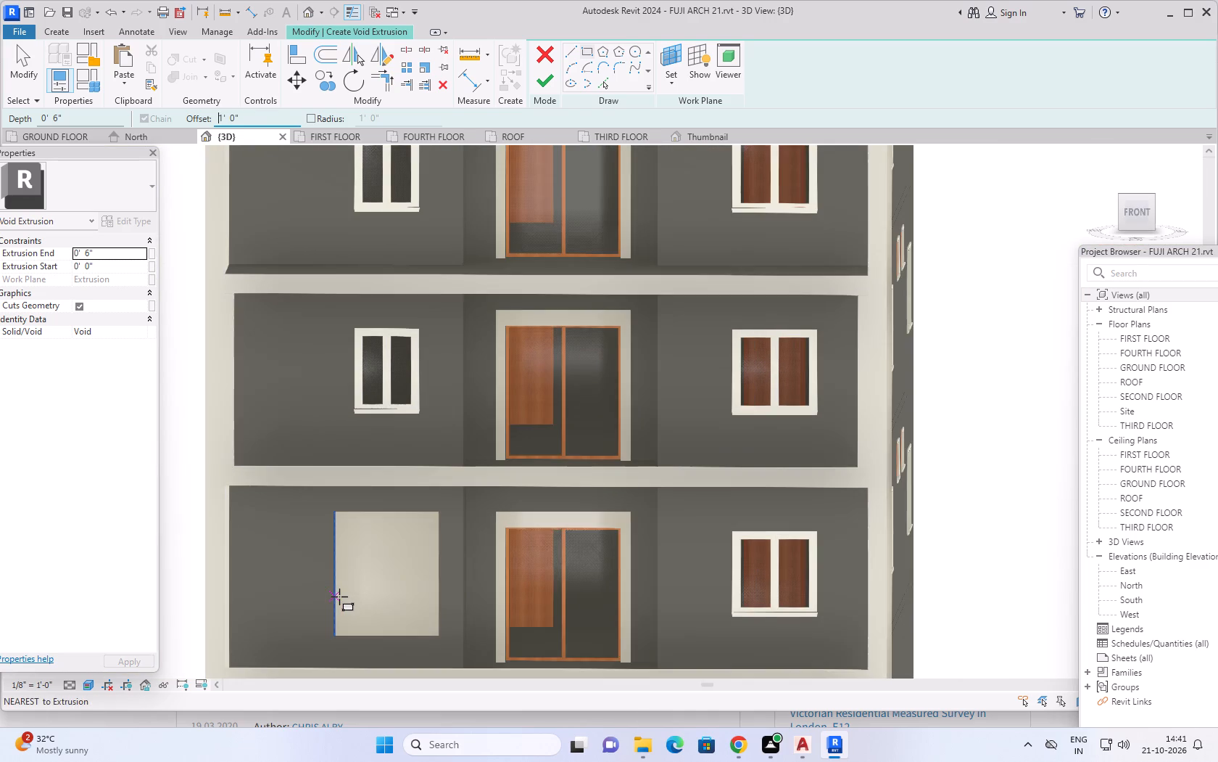
scroll(334, 594, "up", 4)
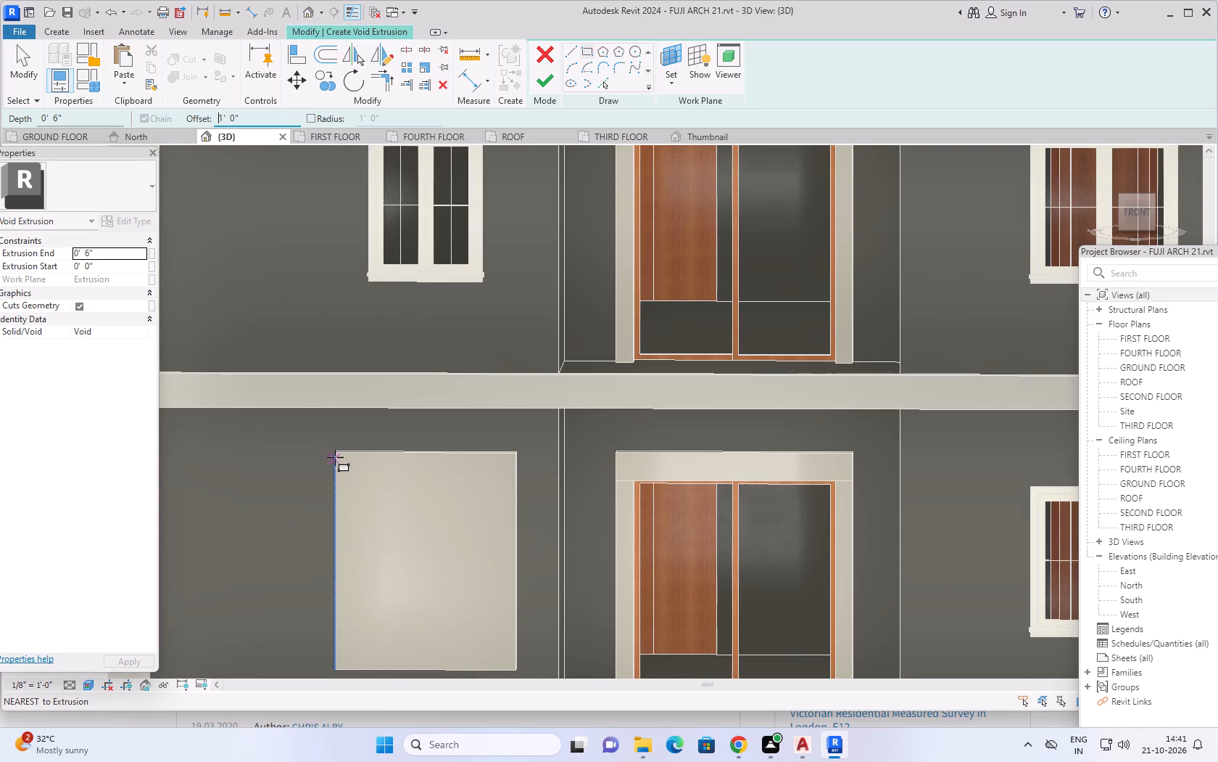
left_click(339, 454)
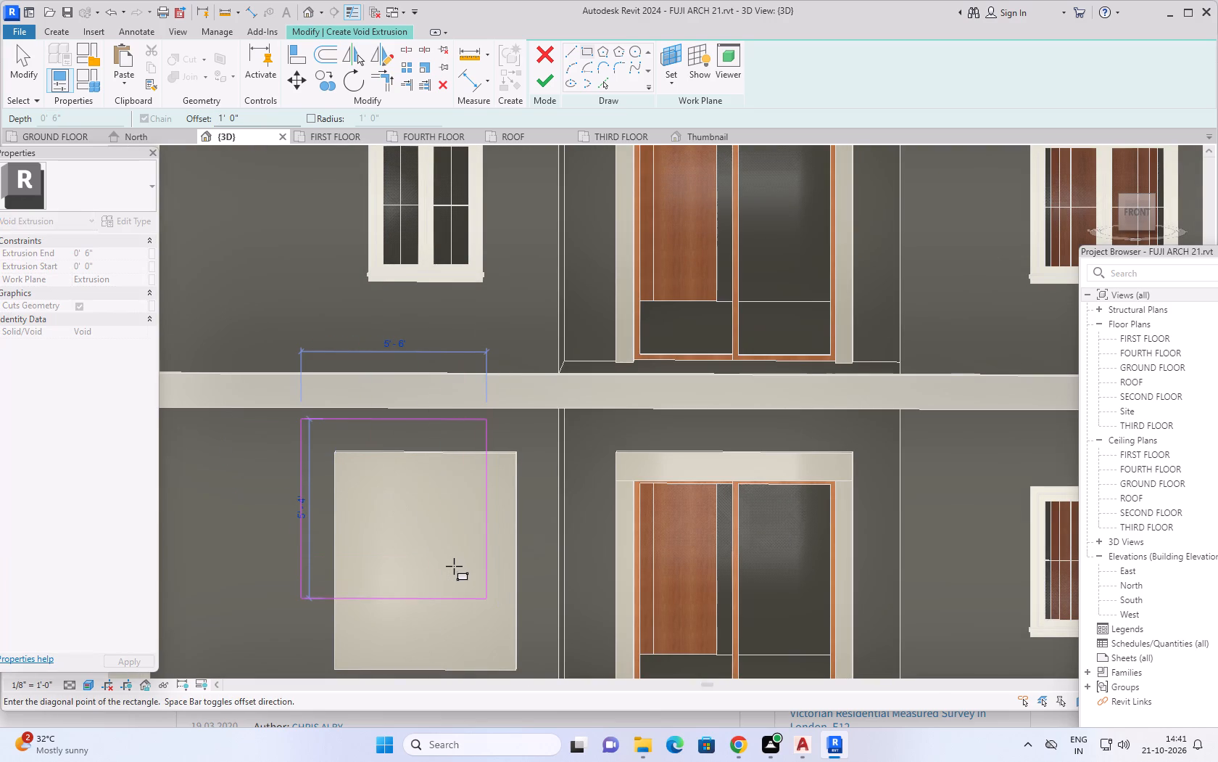
key("space")
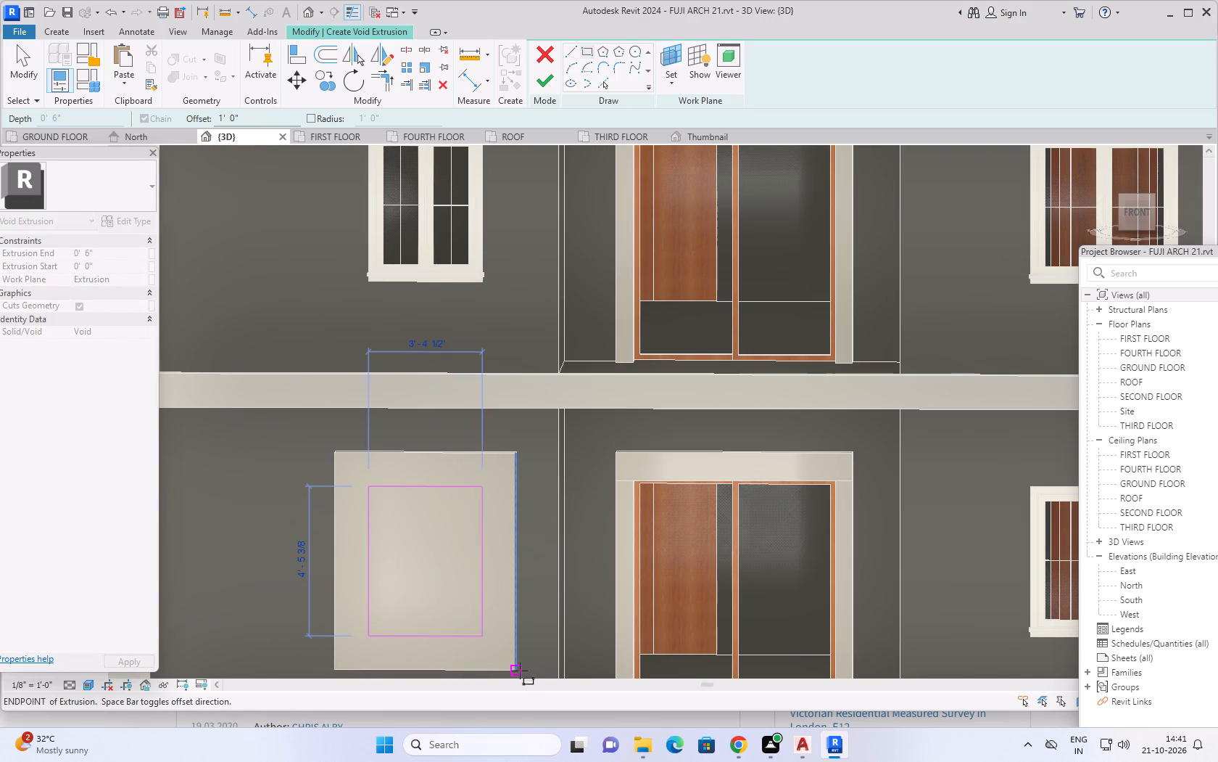
left_click(520, 672)
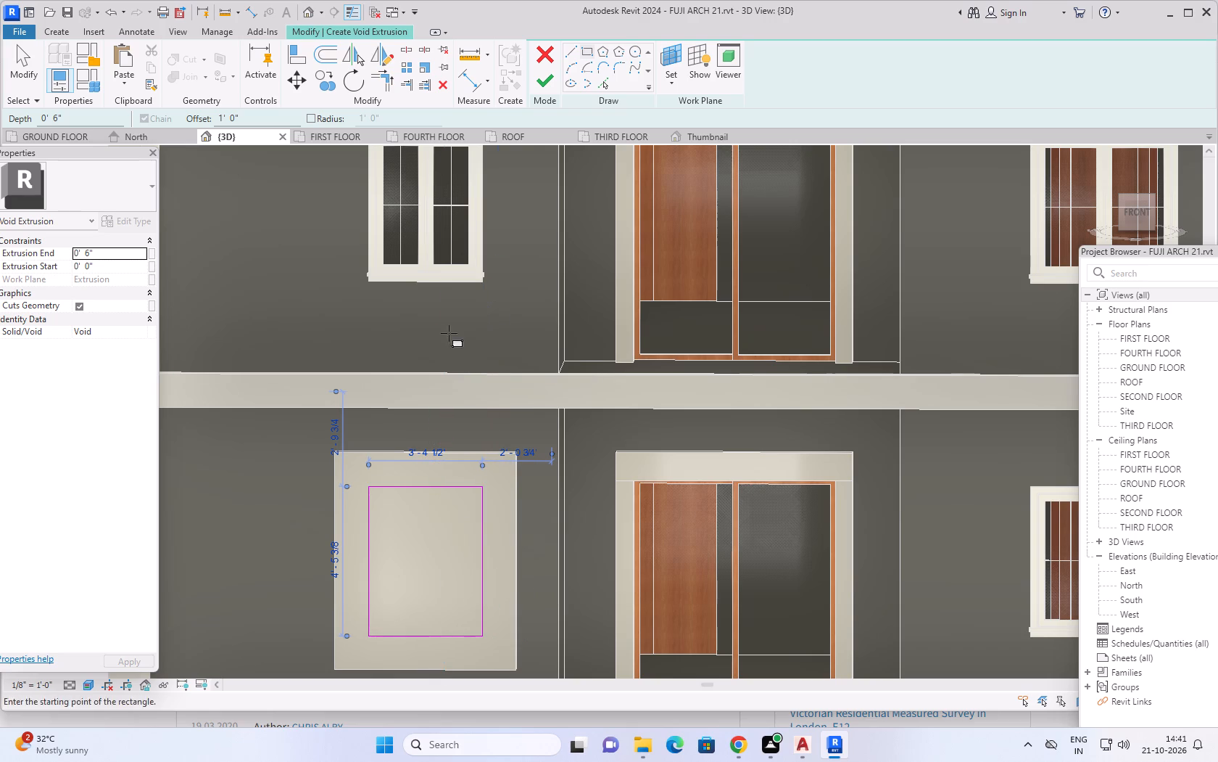
left_click(548, 85)
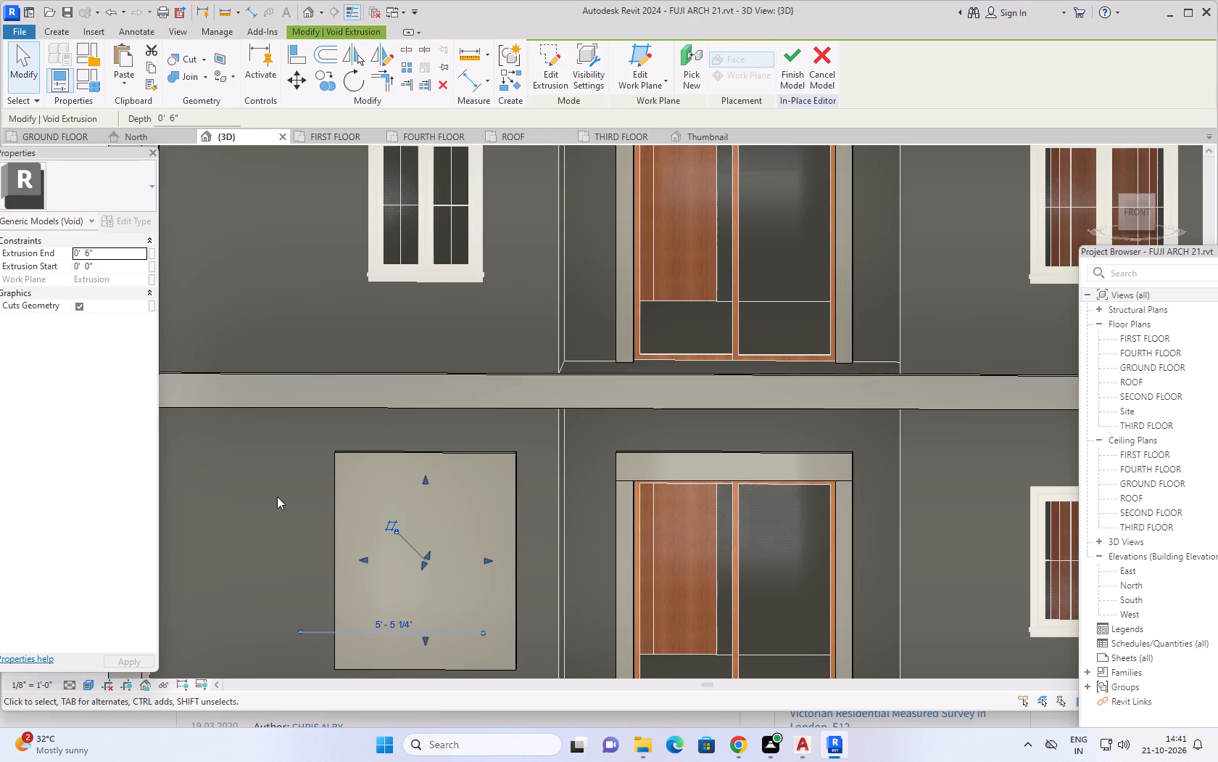
left_click(791, 68)
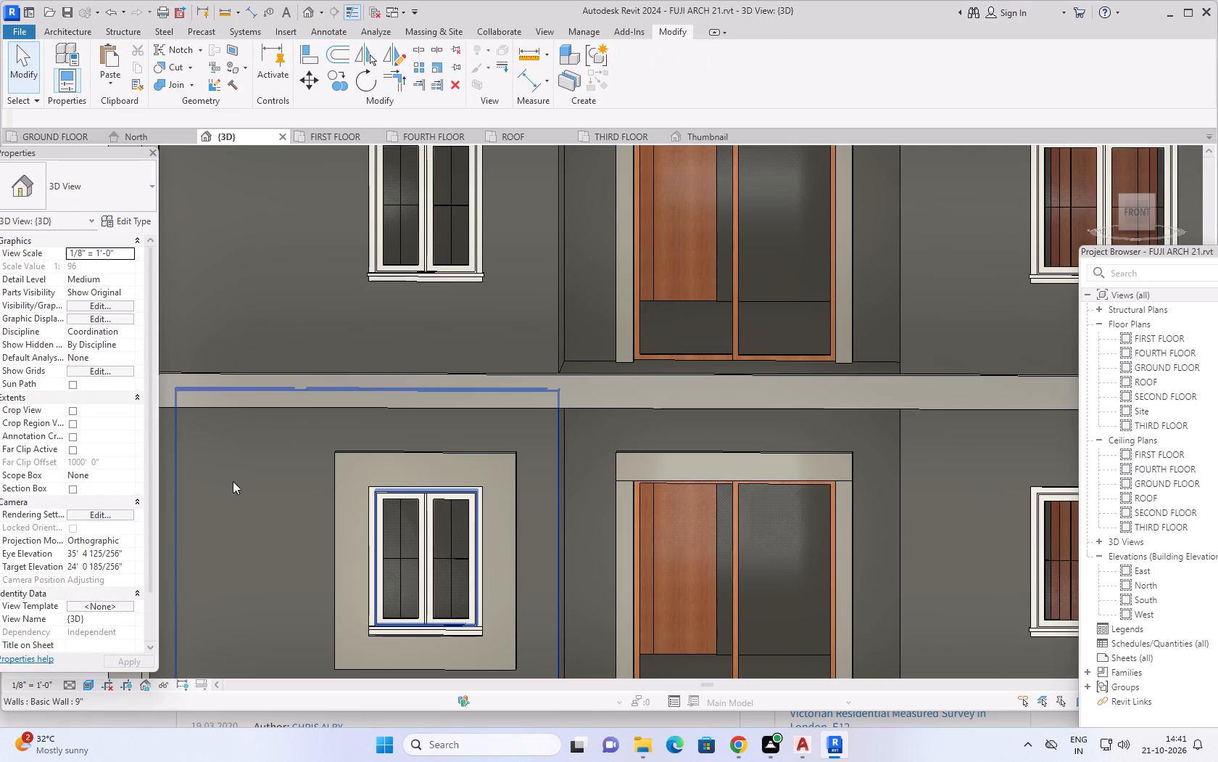
Examine the lowest balcony's window surround from the front and both sides to check its opening and projection.
scroll(218, 534, "down", 4)
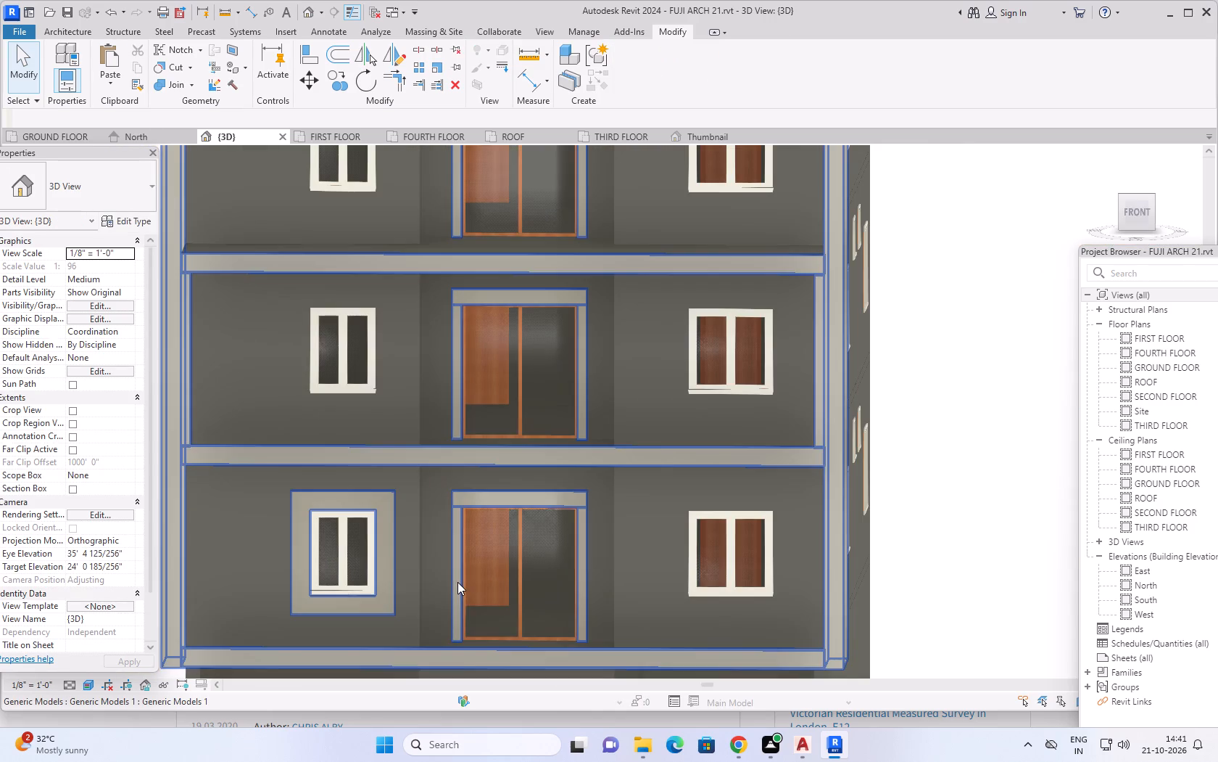
middle_click_drag(239, 538, 368, 576, "shift")
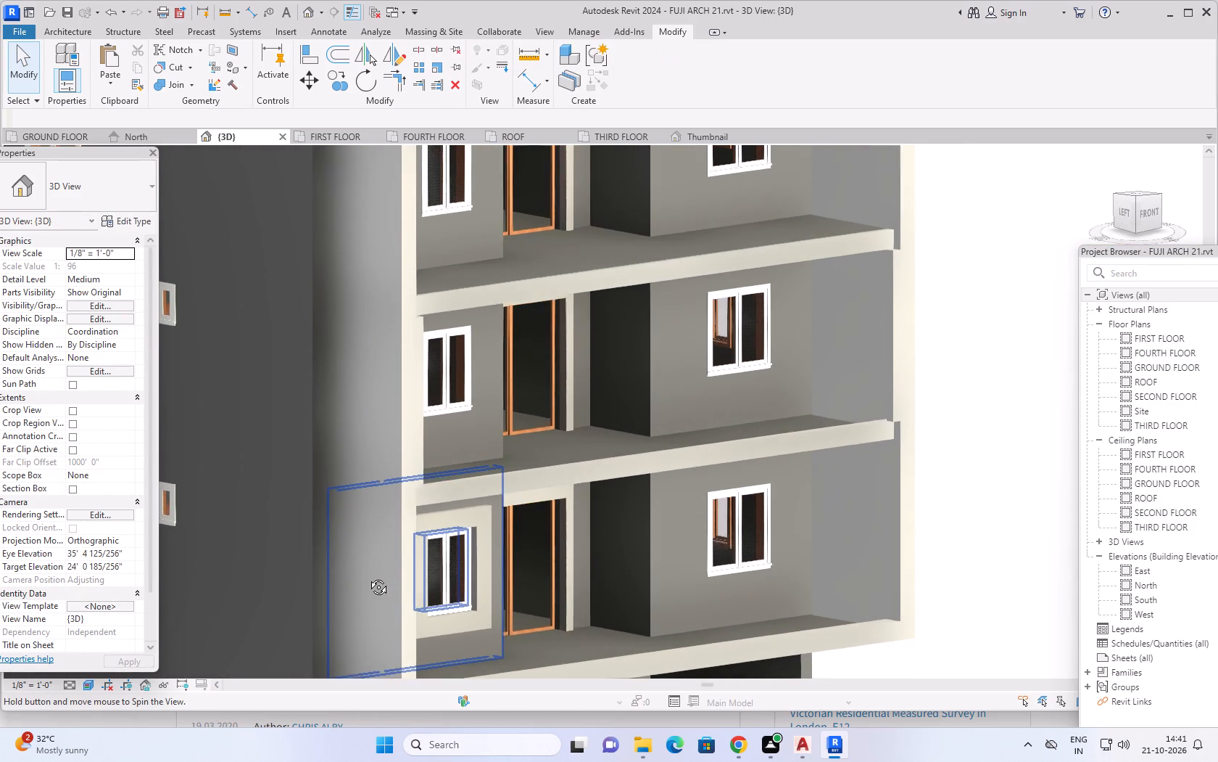
middle_click_drag(368, 576, 191, 583, "shift")
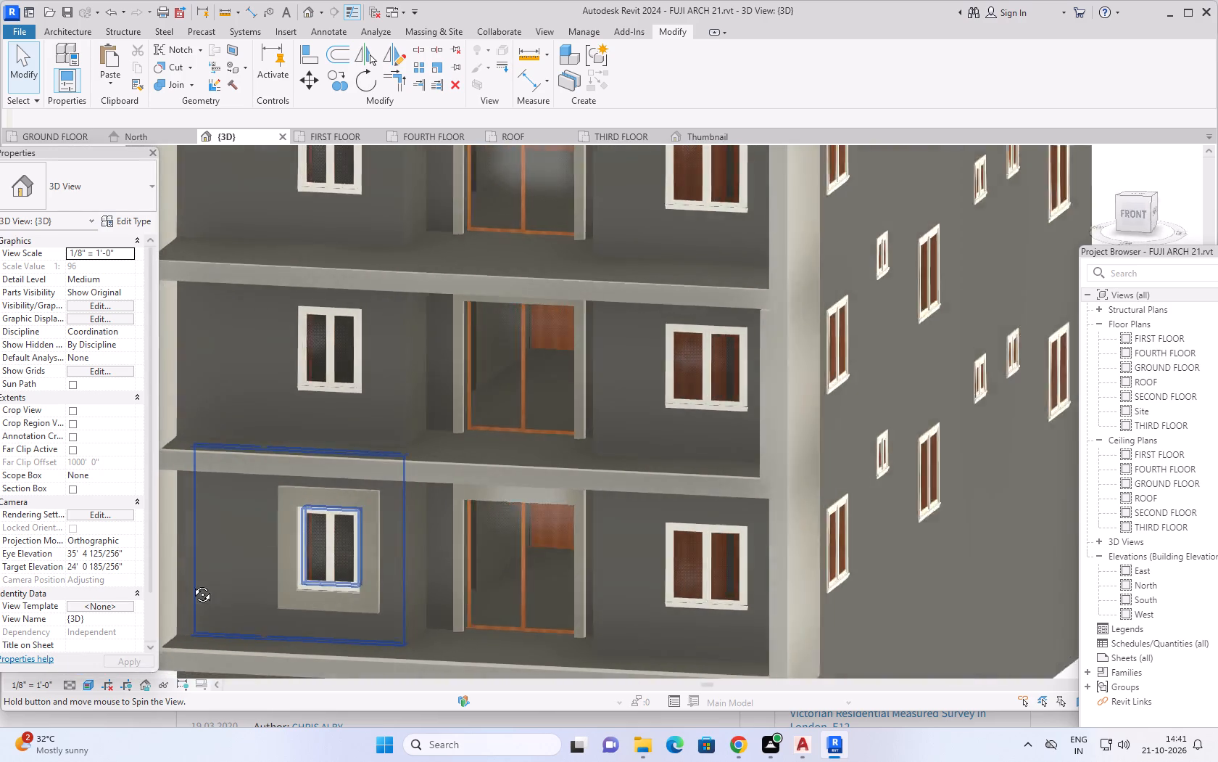
middle_click_drag(191, 583, 115, 639, "shift")
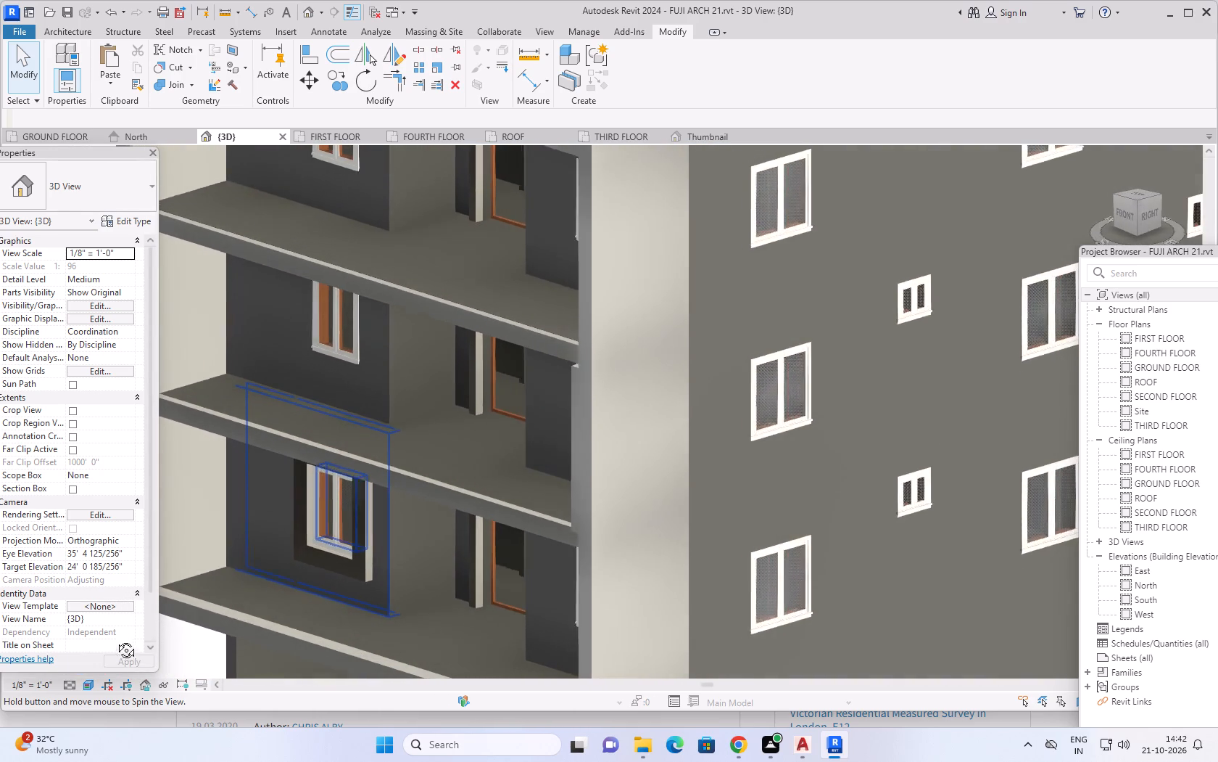
middle_click_drag(115, 639, 300, 544, "shift")
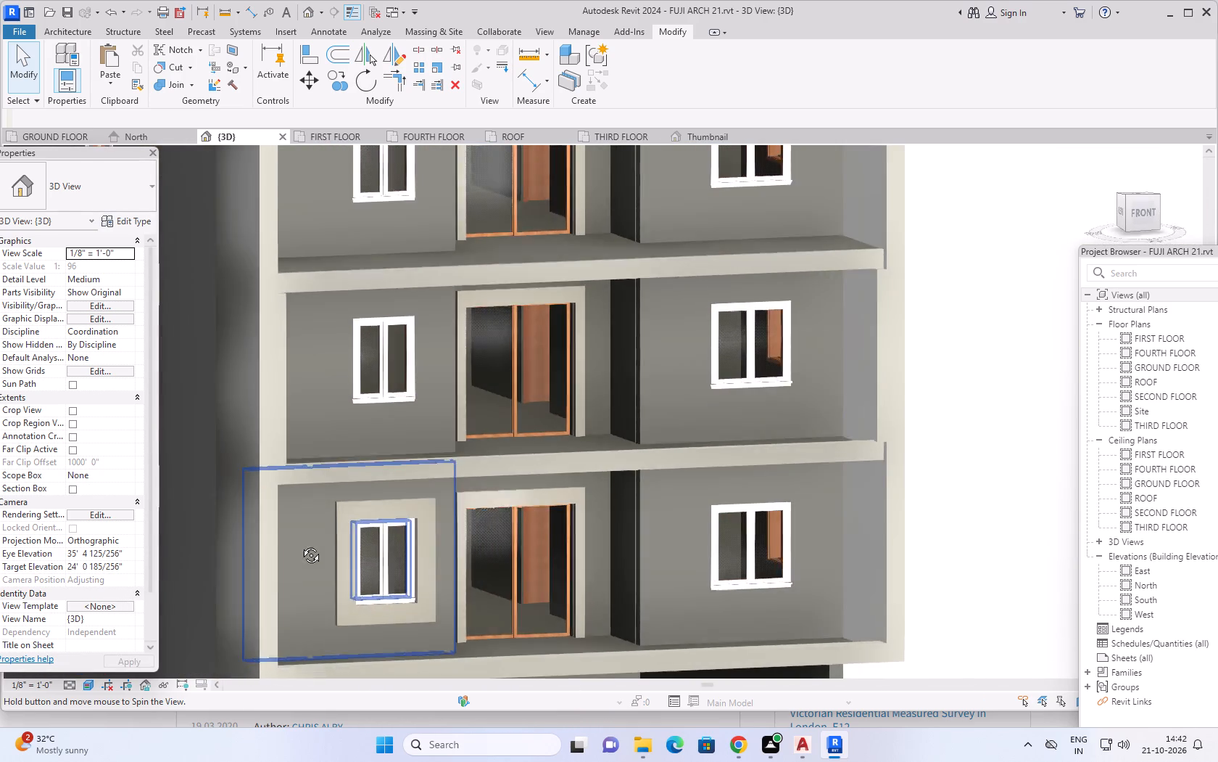
middle_click_drag(300, 544, 274, 536, "shift")
scroll(274, 536, "down", 1)
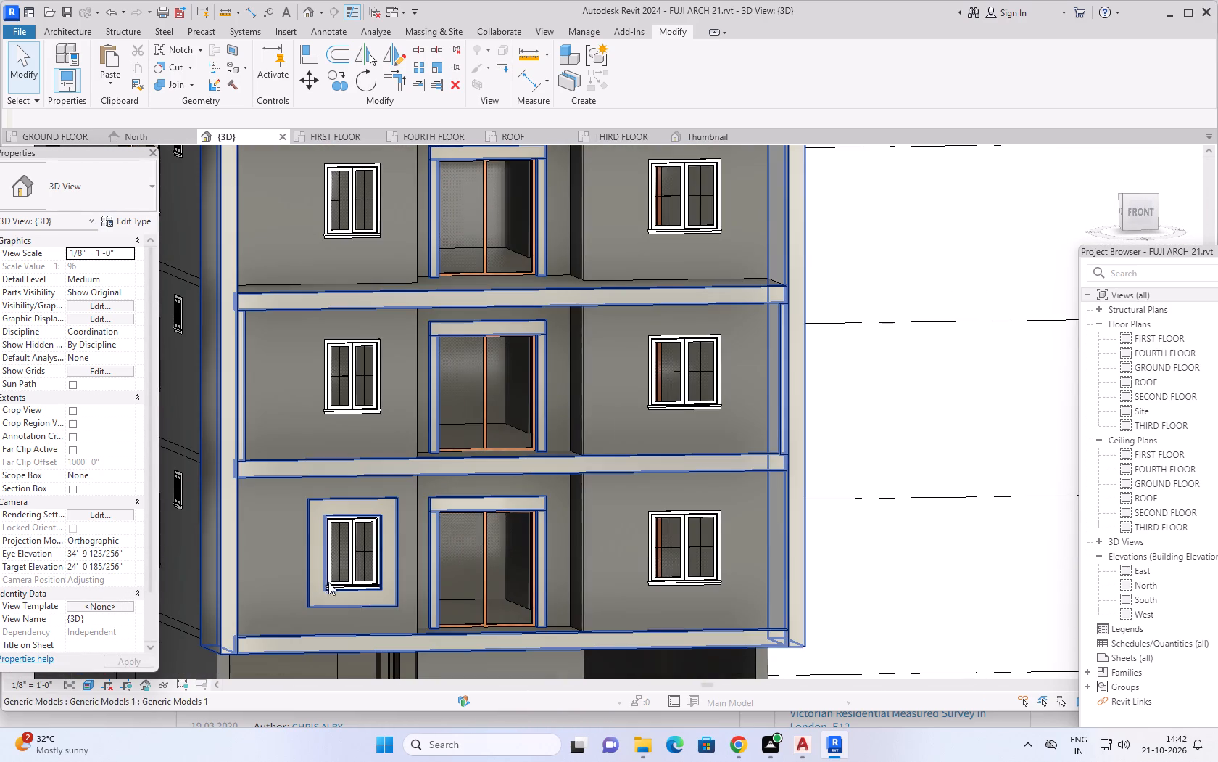
scroll(337, 588, "up", 3)
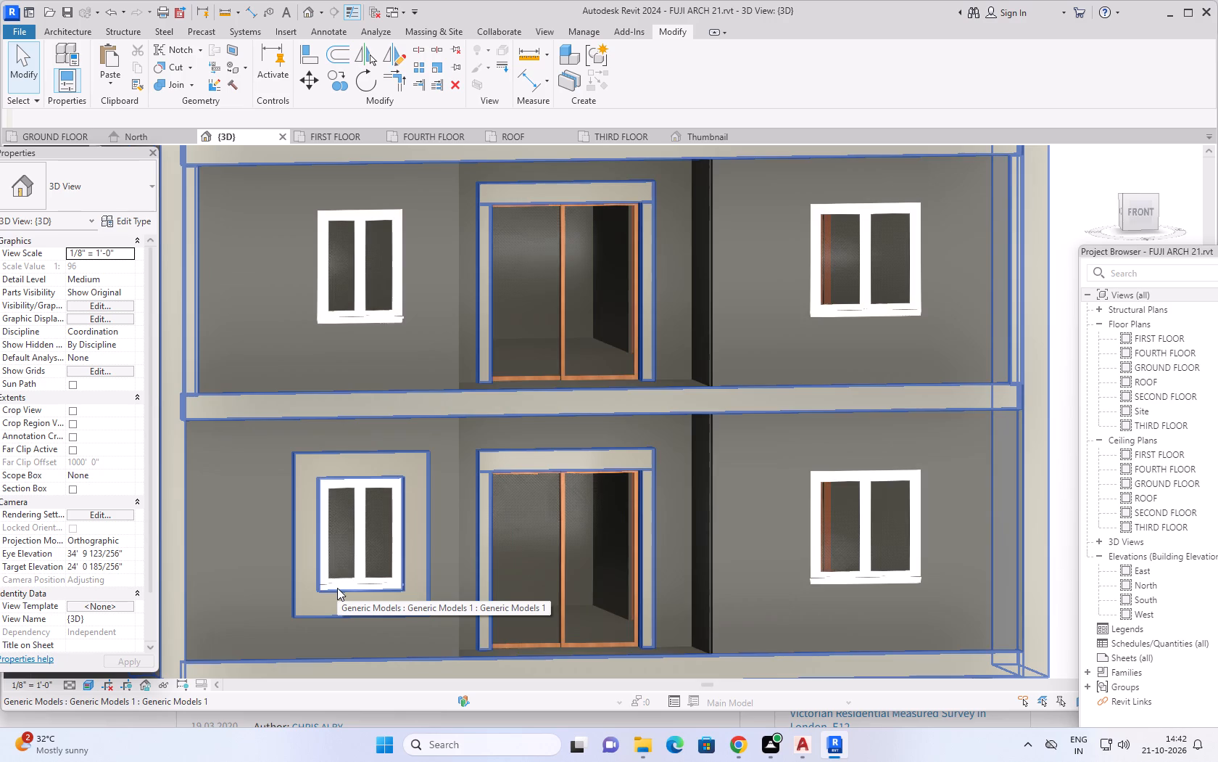
key("Escape")
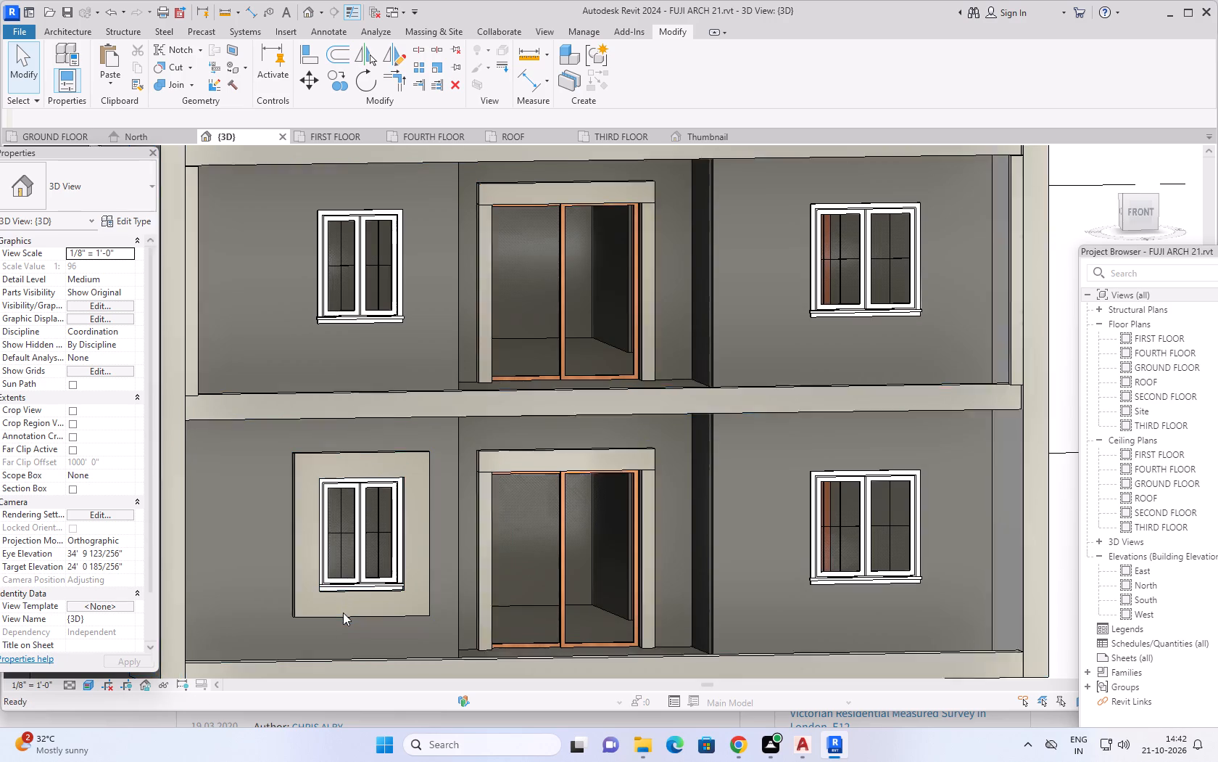
key("Escape")
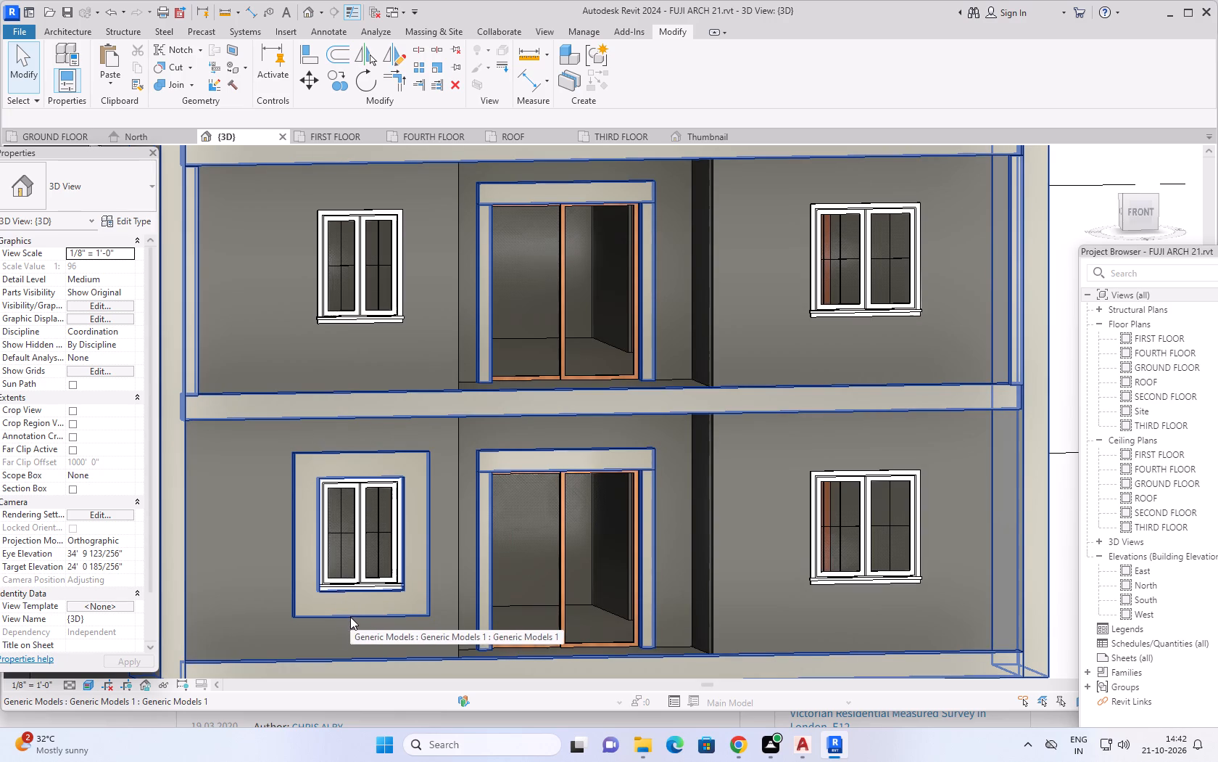
Edit the facade model in place and set the solid window surround's extrusion end to 1'.
left_click(361, 610)
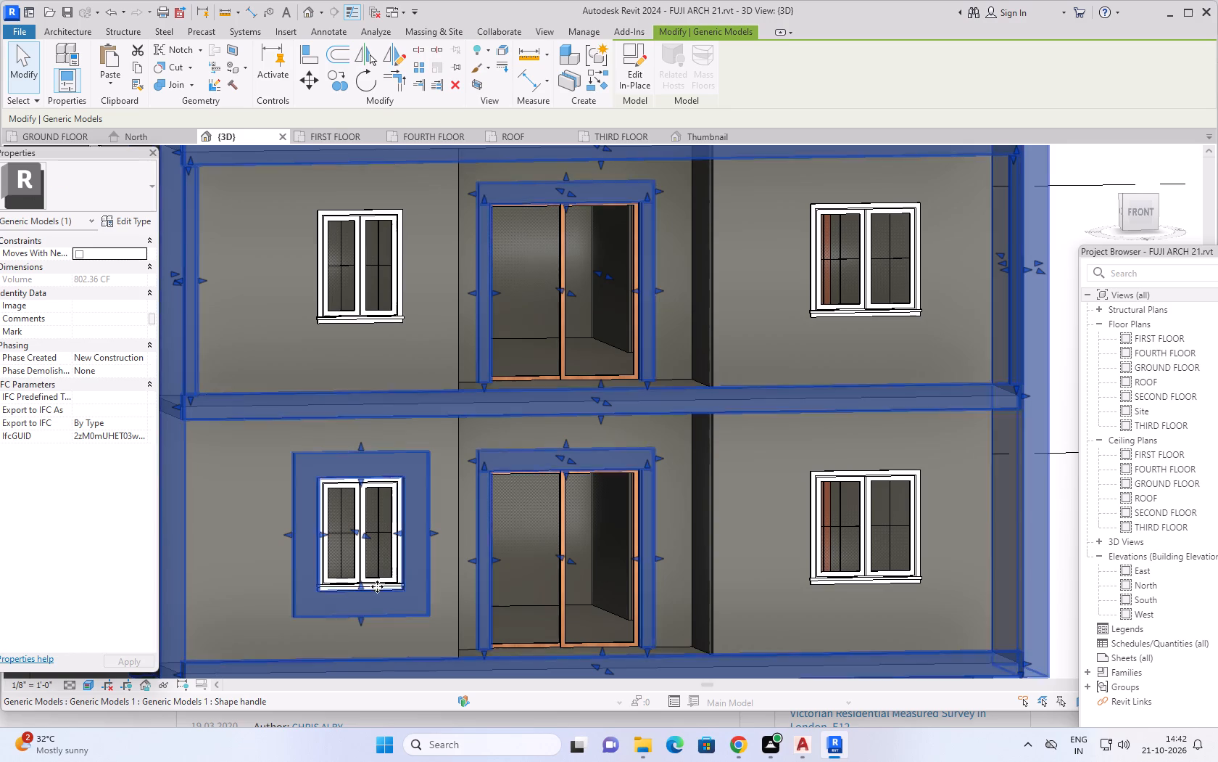
left_click(626, 63)
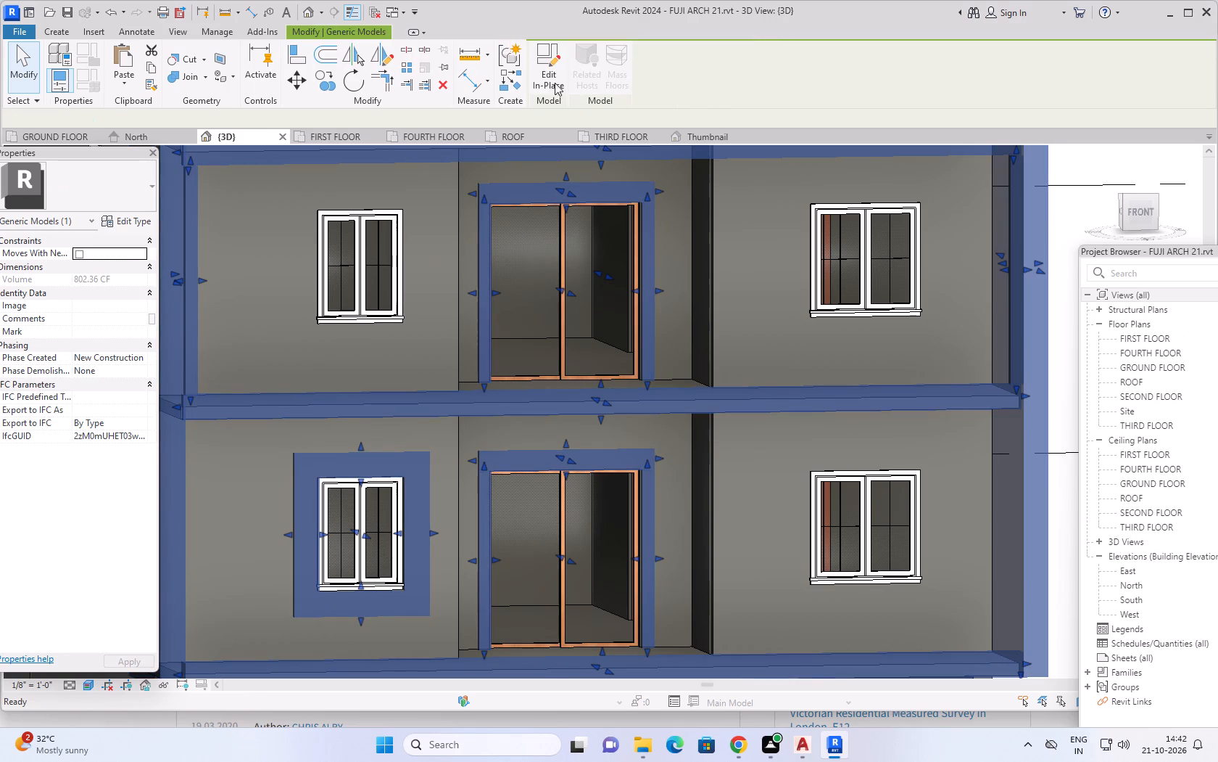
left_click(376, 469)
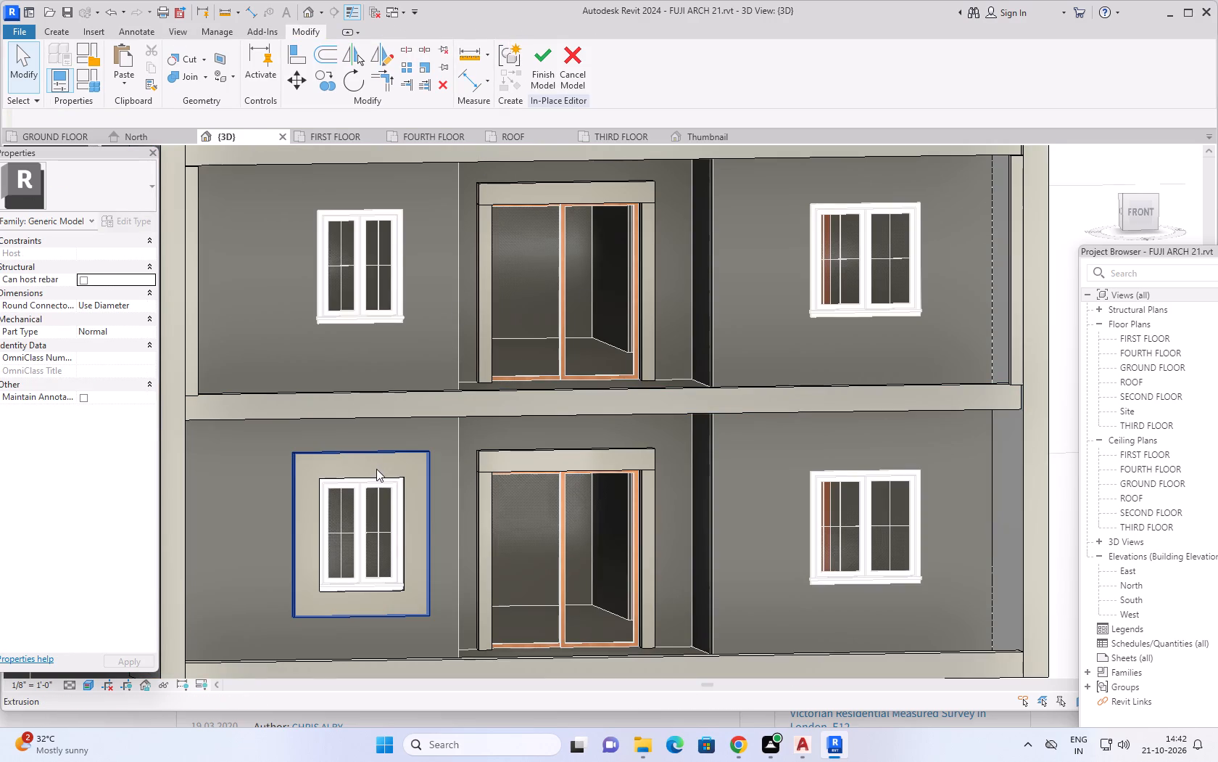
left_click(115, 250)
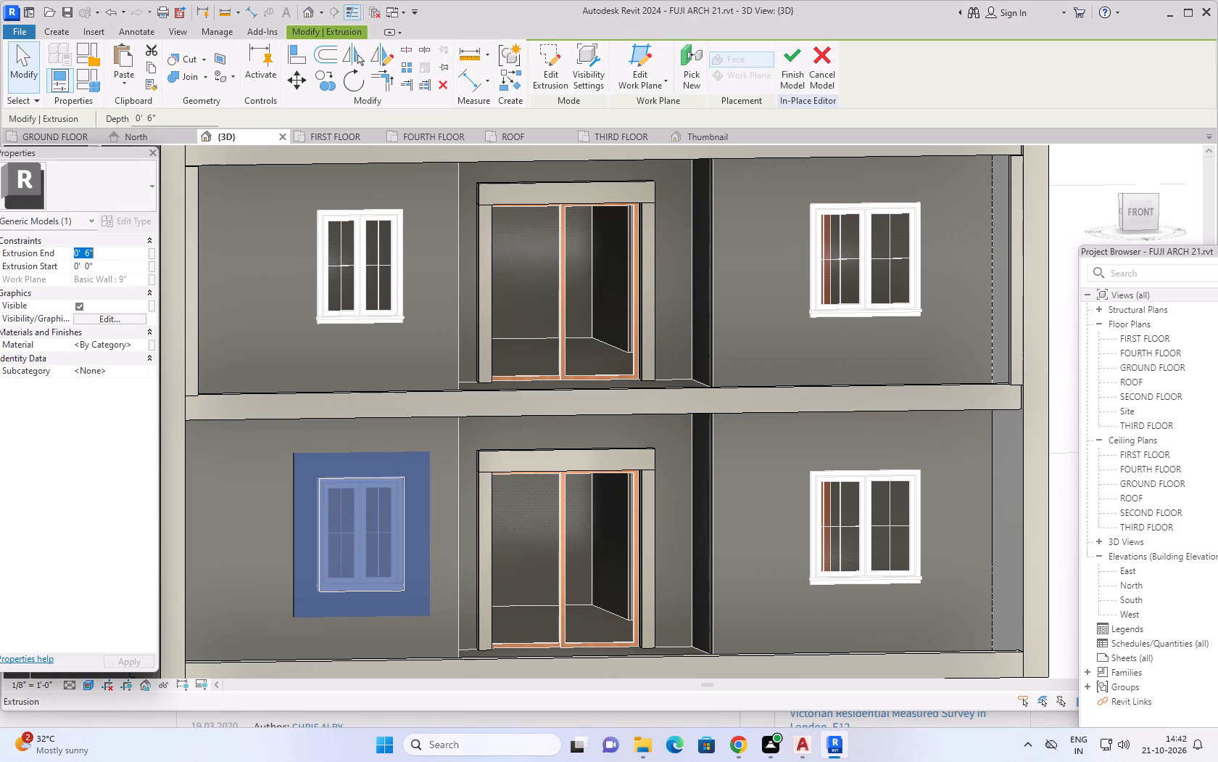
type("1'")
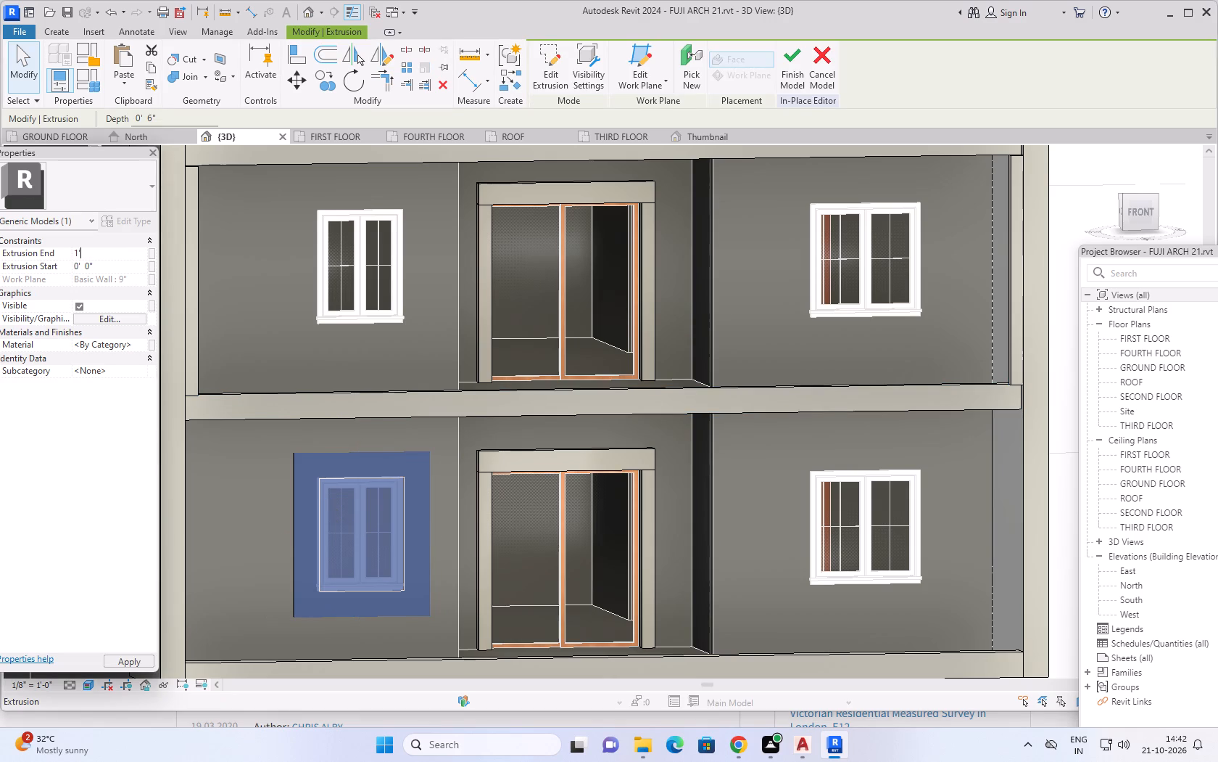
key("Return")
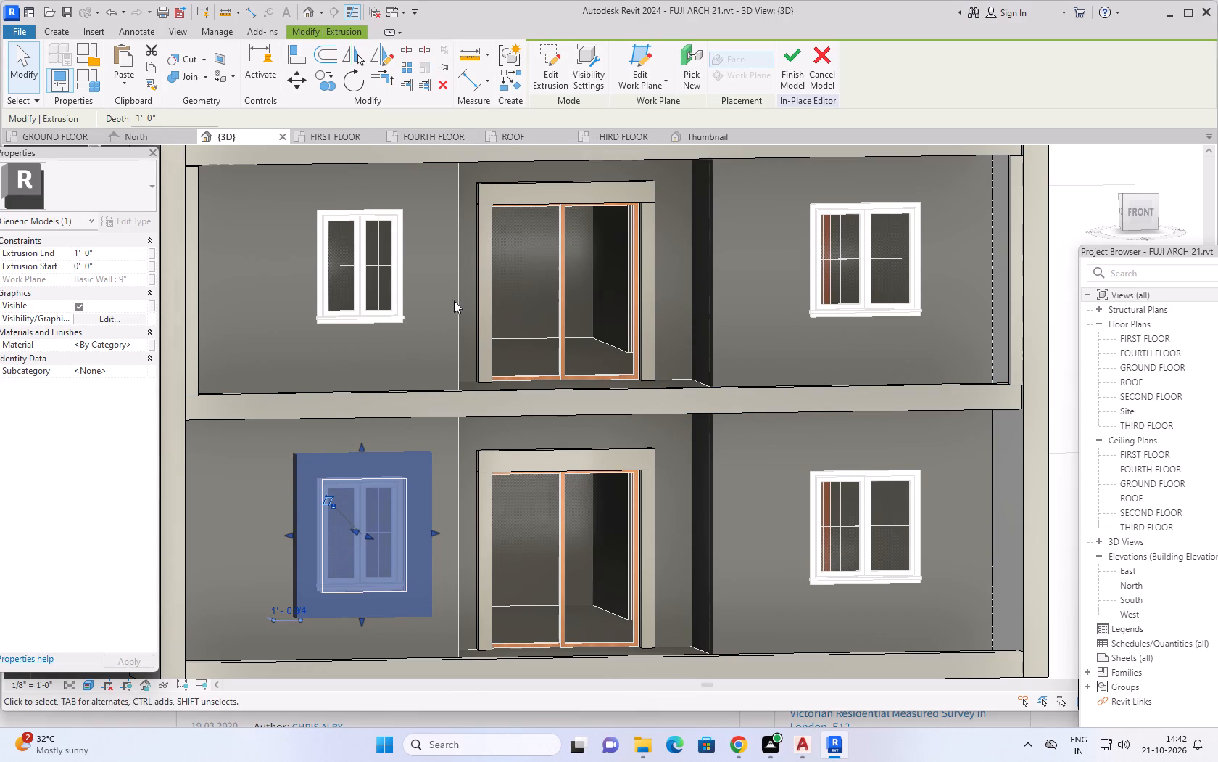
left_click(355, 377)
Set the extrusion end of the void in the lowest balcony's window surround to 1' and finish the in-place model.
scroll(292, 479, "down", 4)
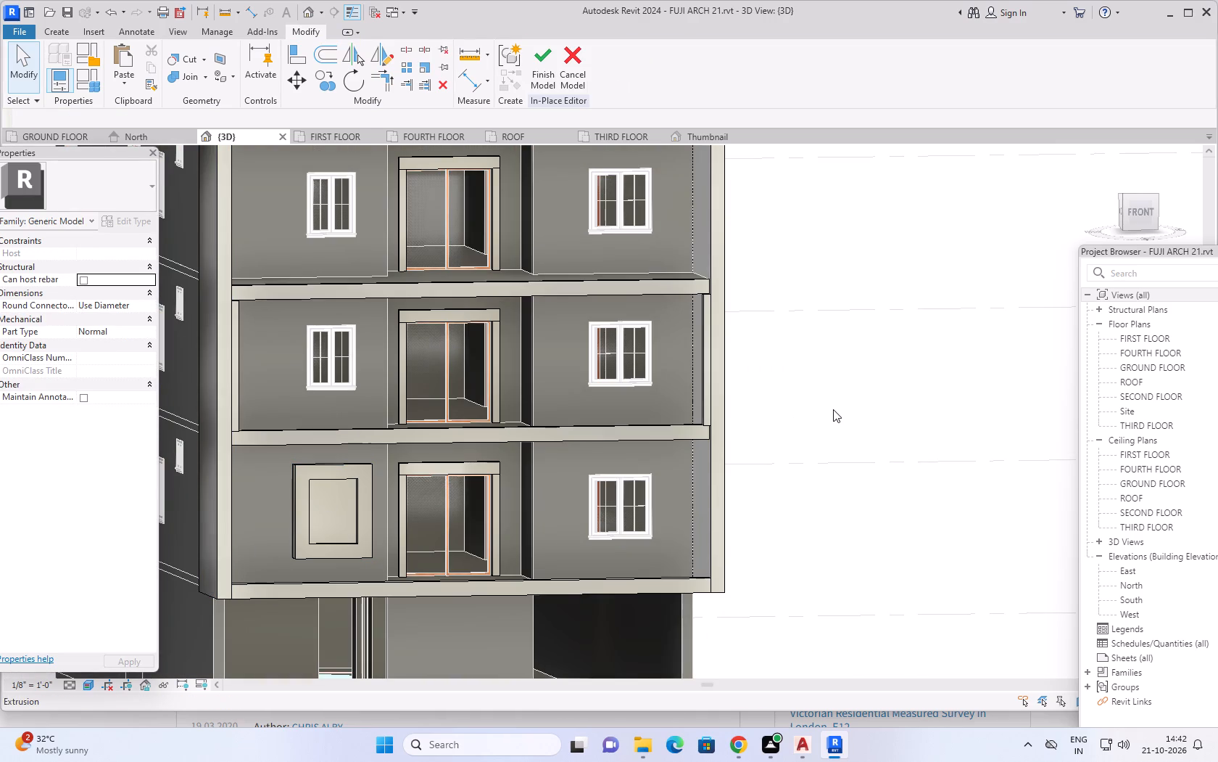
middle_click_drag(836, 409, 937, 413)
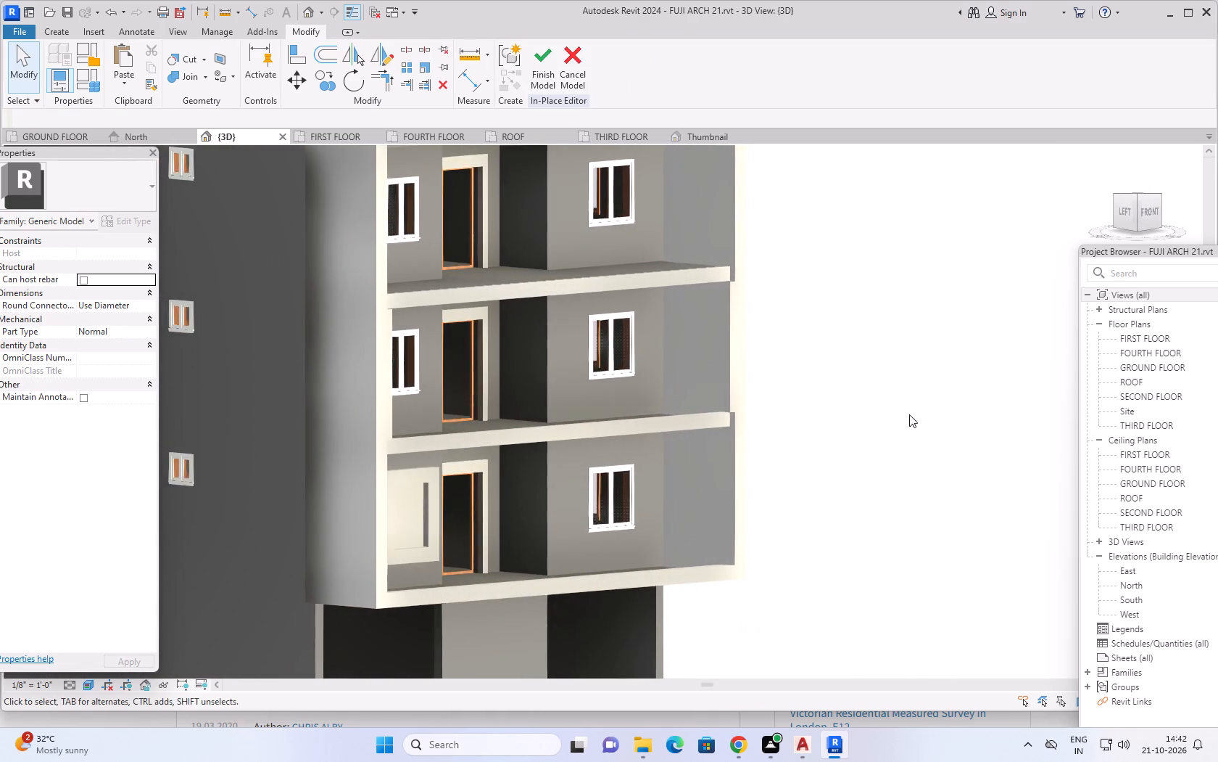
middle_click_drag(909, 414, 623, 495)
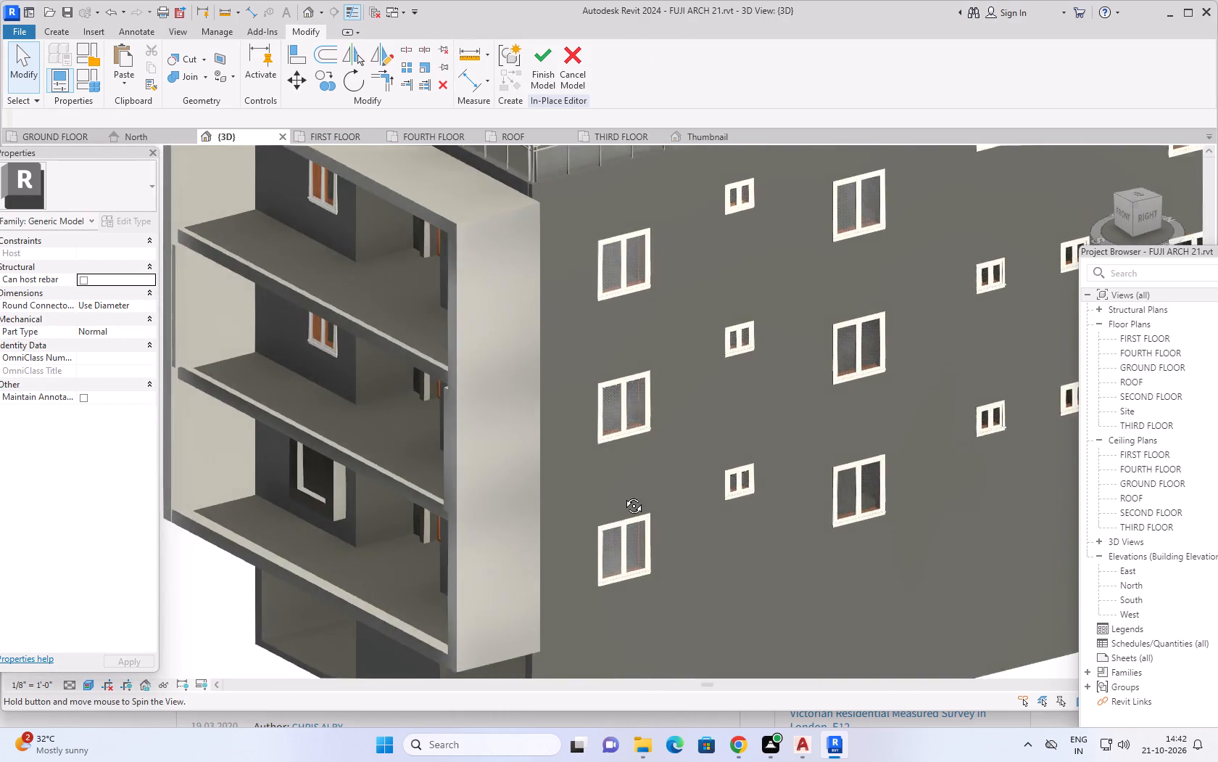
middle_click_drag(623, 495, 722, 459)
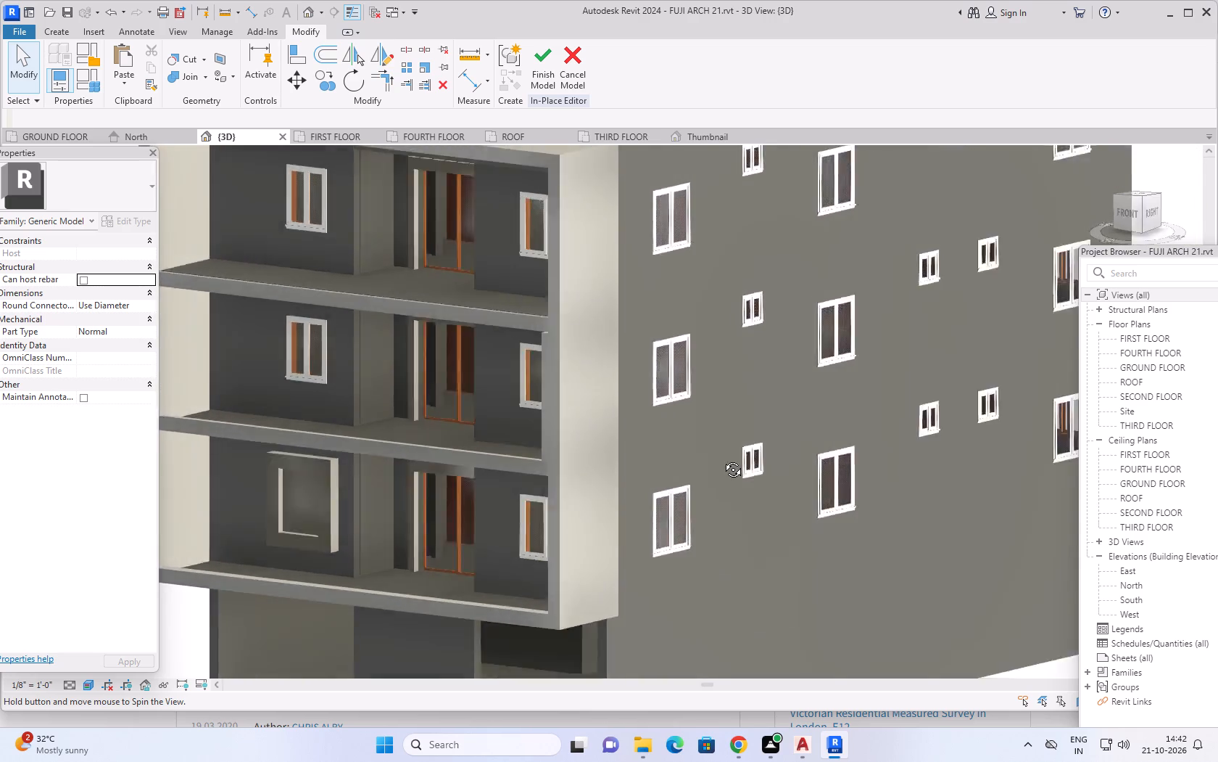
middle_click_drag(722, 459, 779, 426)
scroll(320, 529, "up", 4)
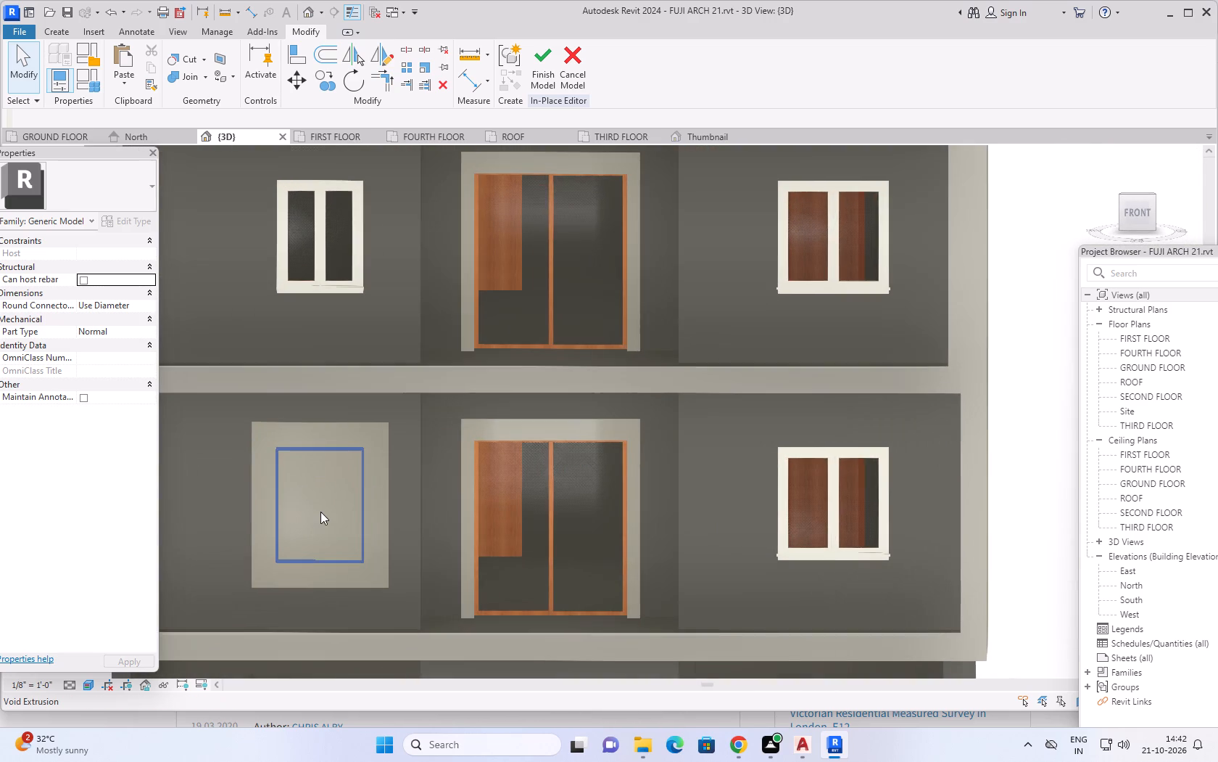
scroll(320, 512, "up", 3)
left_click(320, 512)
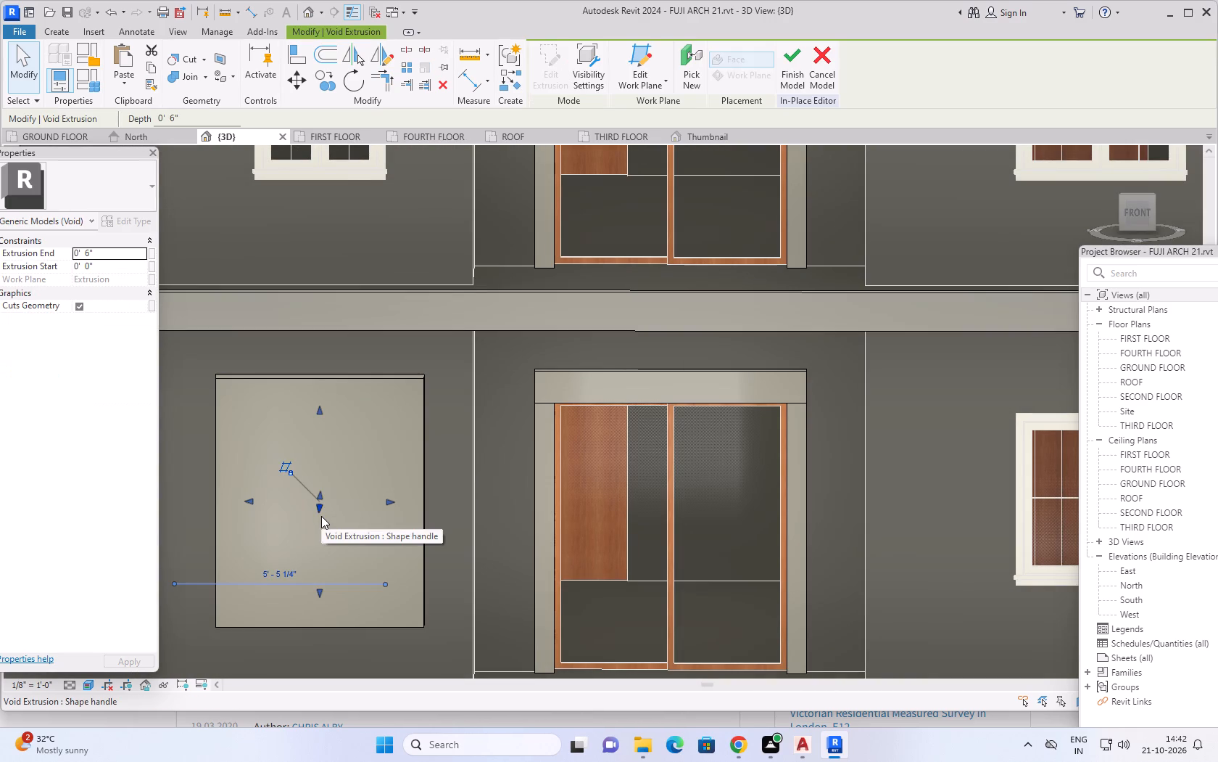
left_click(119, 258)
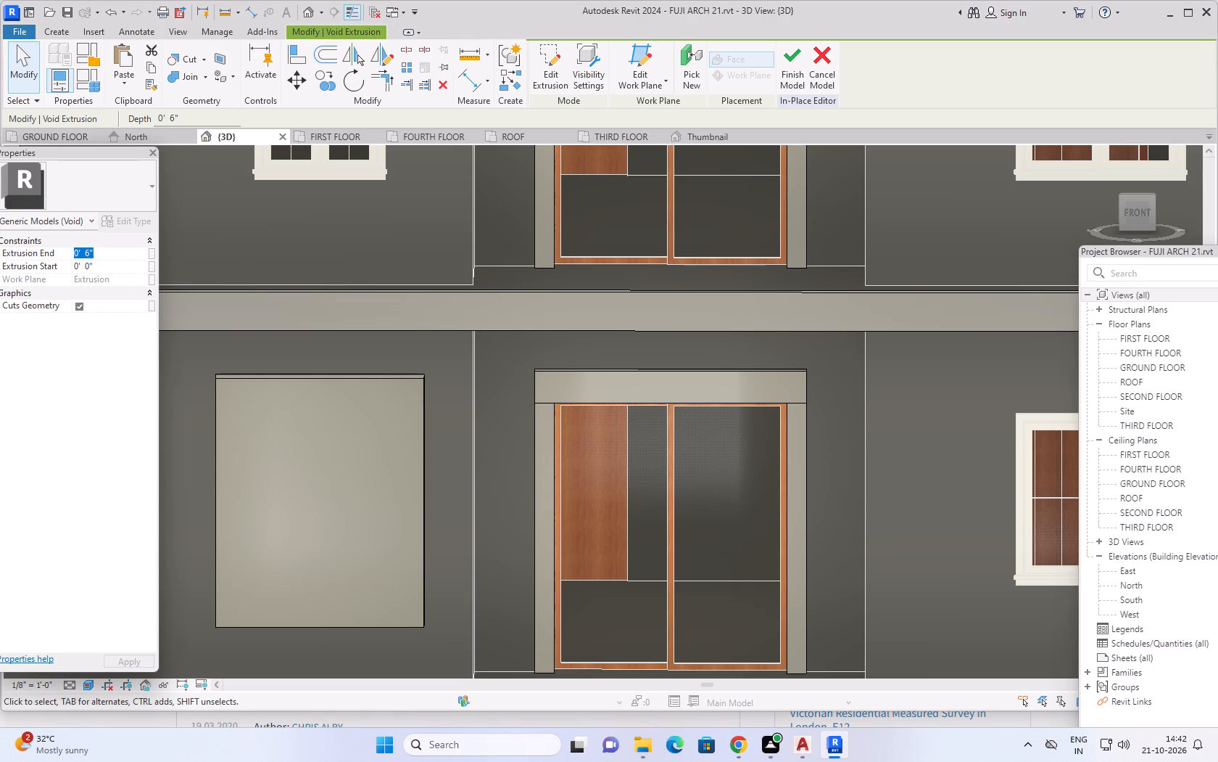
type("1'")
key("Return")
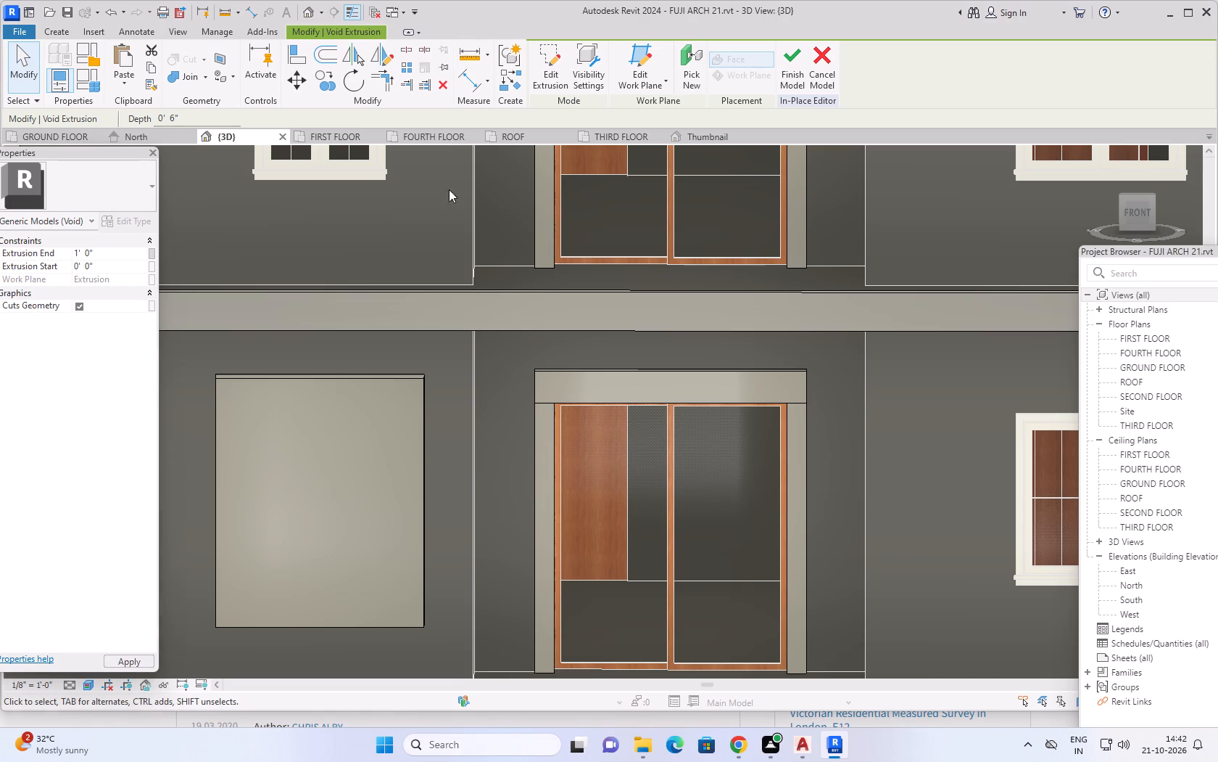
left_click(787, 60)
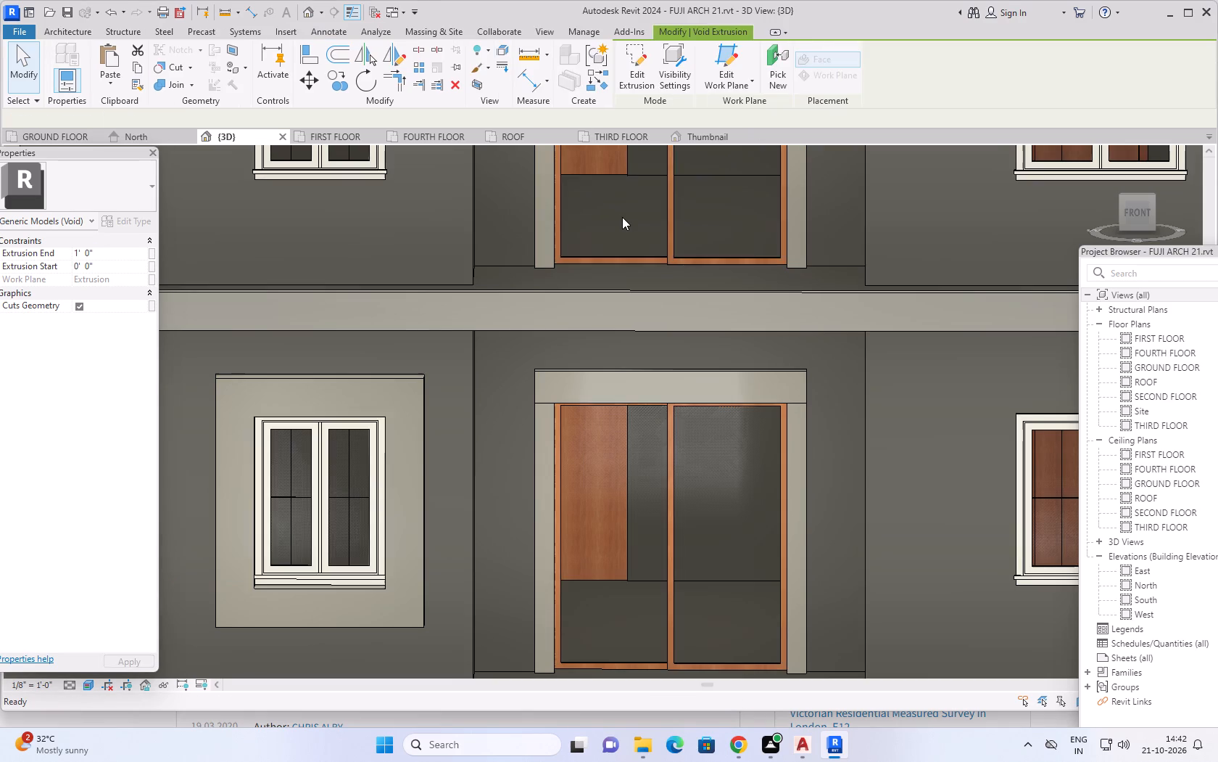
Examine the lowest balcony's window surround from the front and both sides to check its opening and depth.
scroll(413, 356, "down", 5)
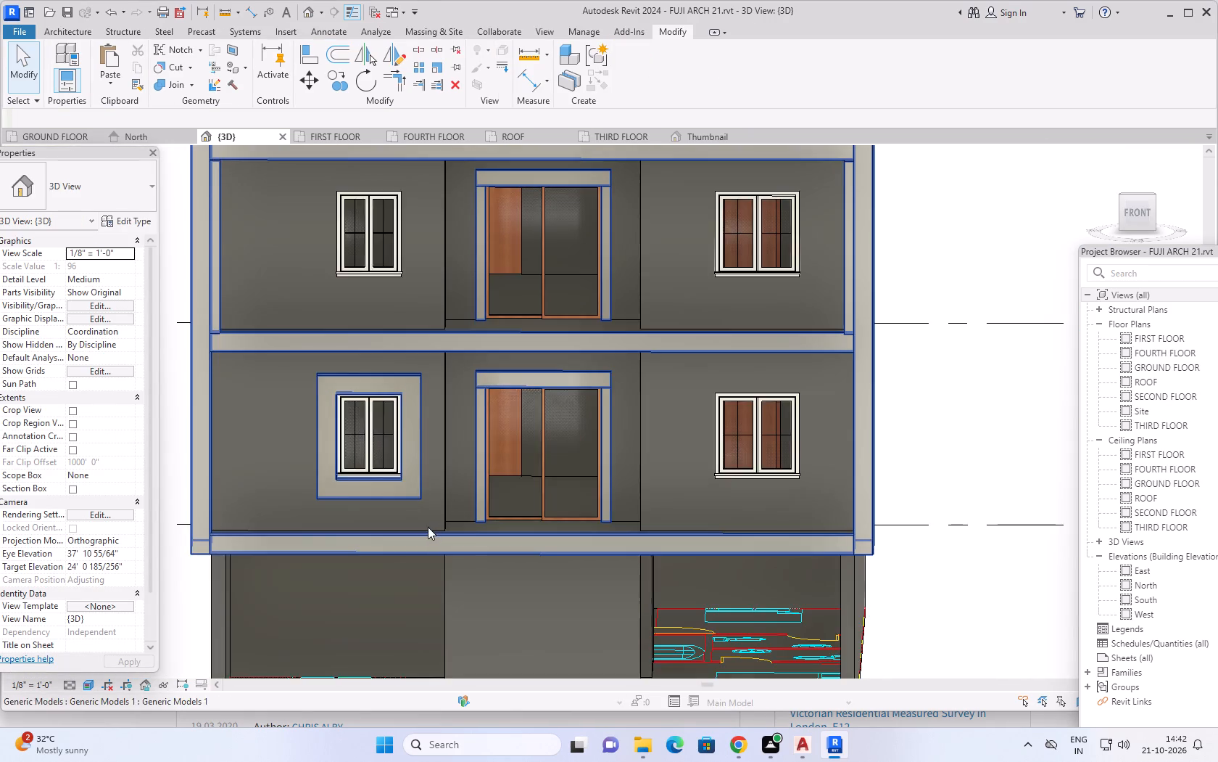
scroll(424, 530, "down", 1)
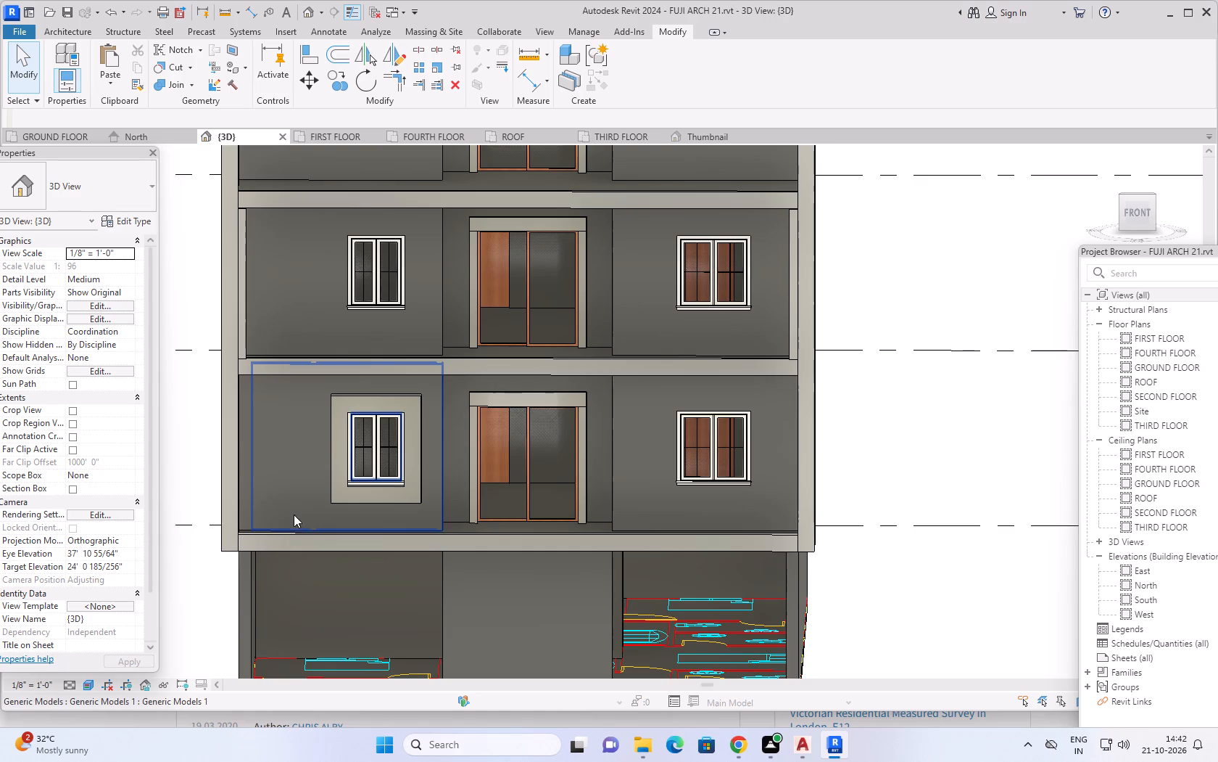
middle_click_drag(293, 512, 407, 530, "shift")
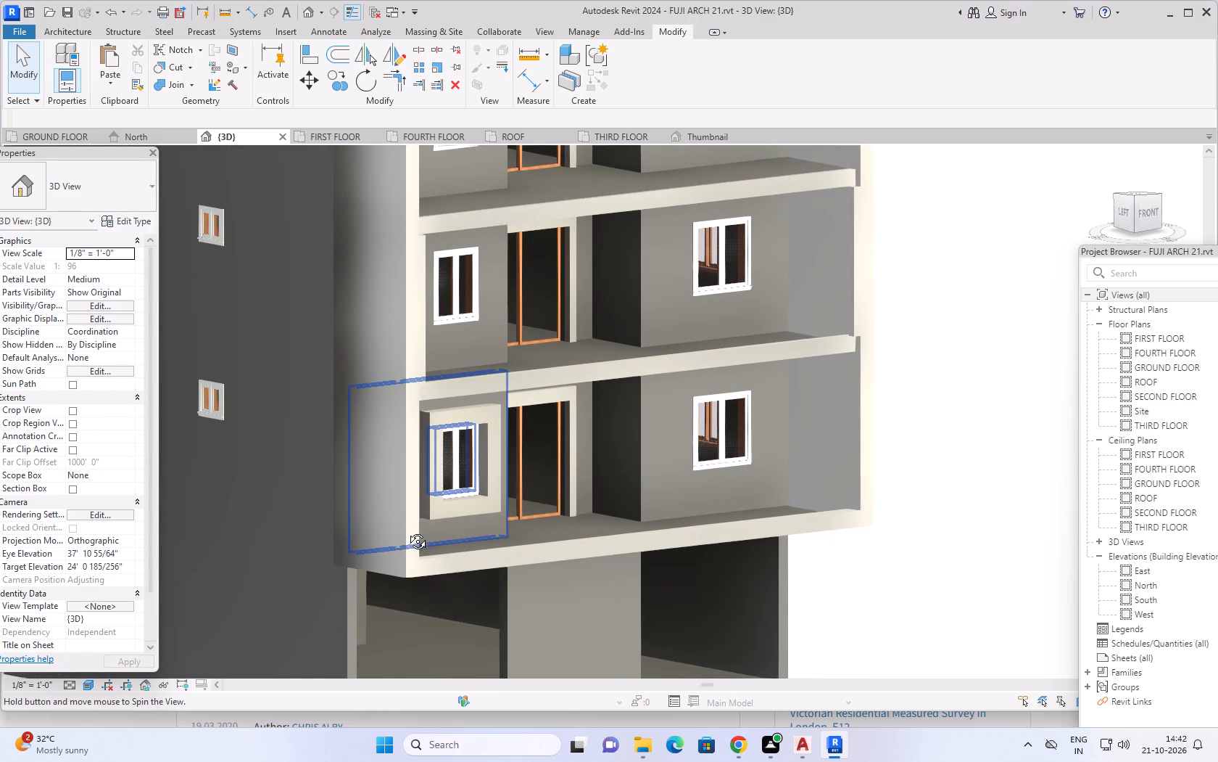
middle_click_drag(407, 530, 406, 560, "shift")
middle_click_drag(485, 543, 337, 528, "shift")
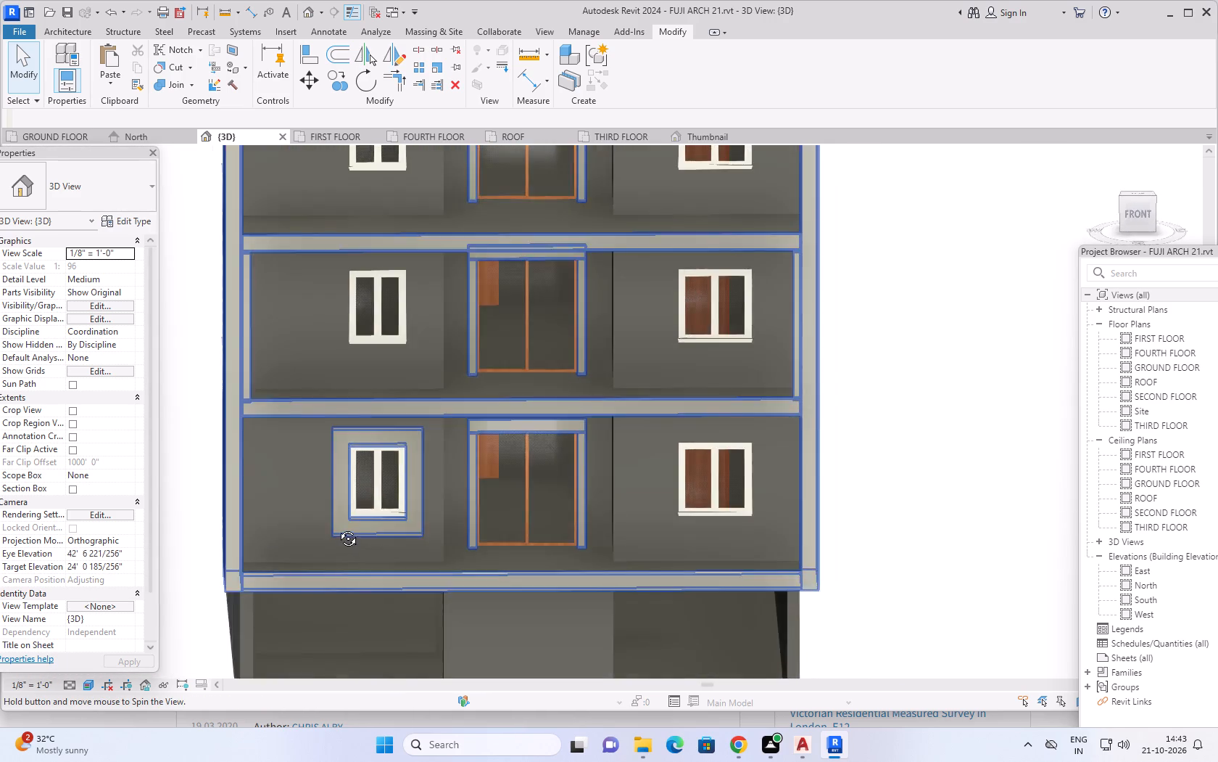
middle_click_drag(337, 528, 322, 501, "shift")
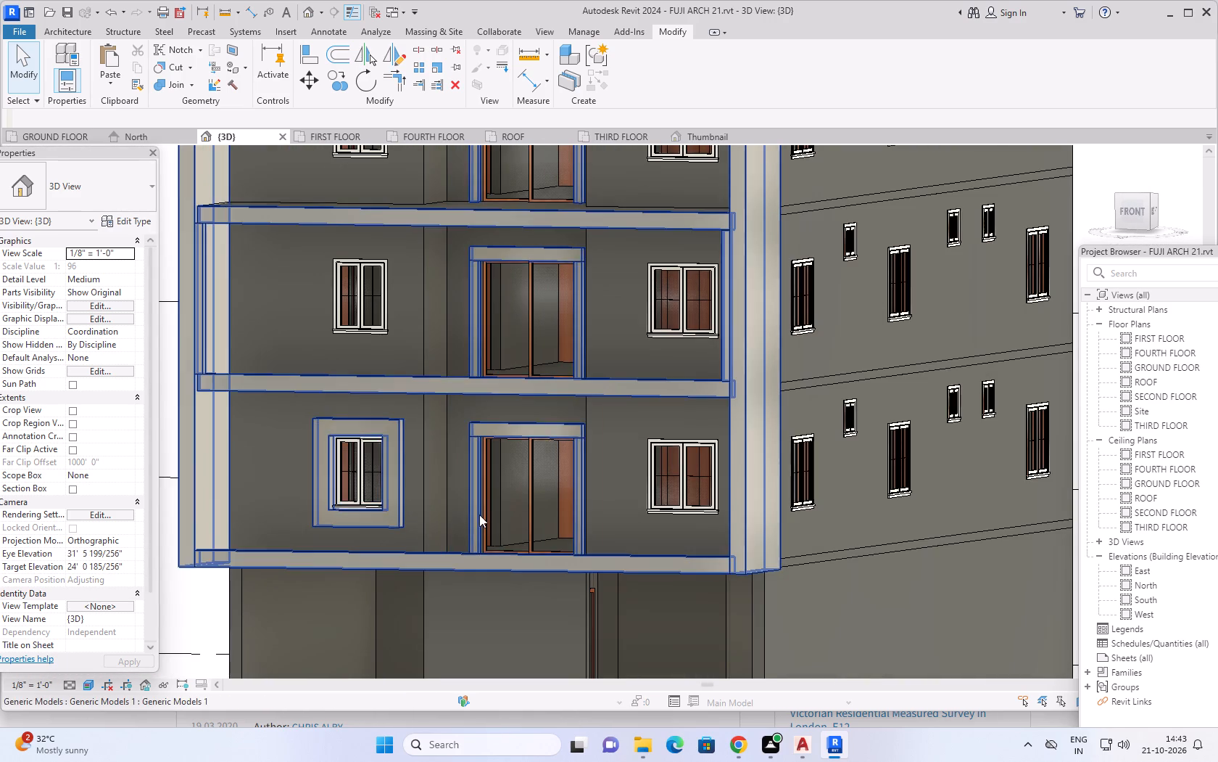
middle_click_drag(476, 515, 381, 505)
middle_click_drag(609, 503, 491, 502)
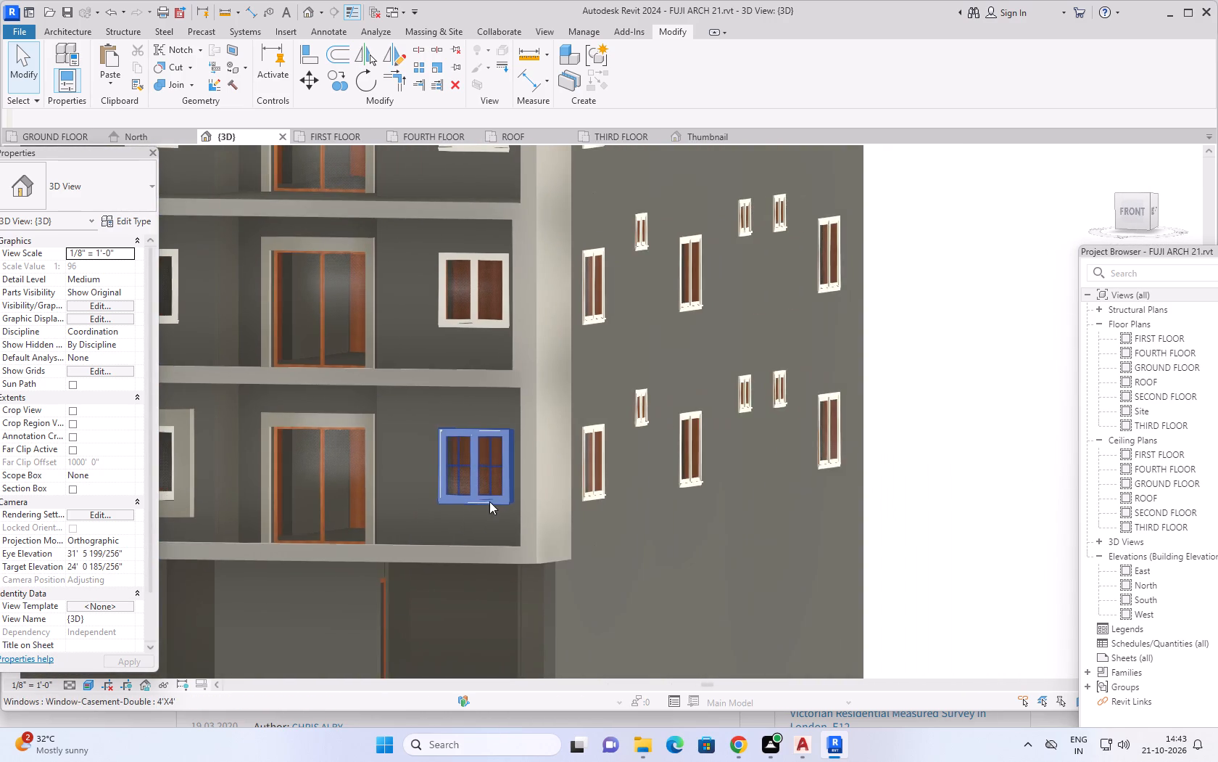
middle_click_drag(489, 501, 584, 508)
scroll(494, 451, "up", 3)
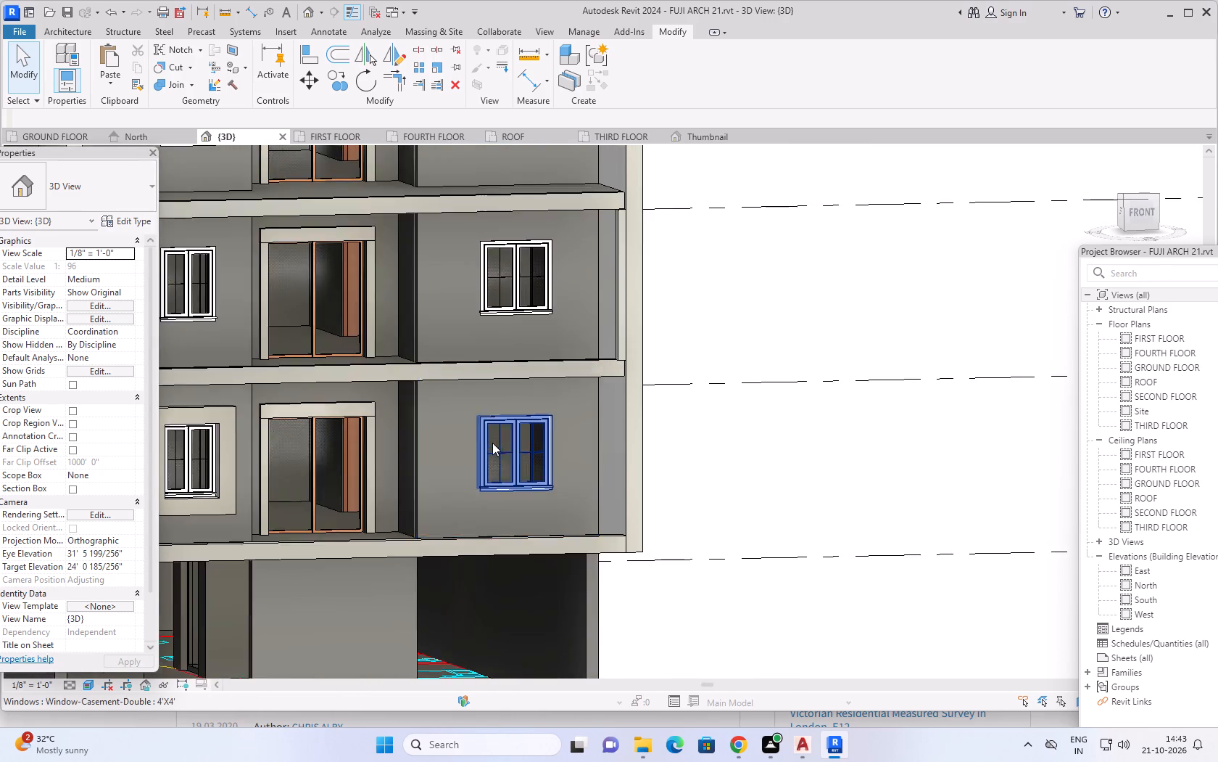
middle_click_drag(609, 514, 583, 501, "shift")
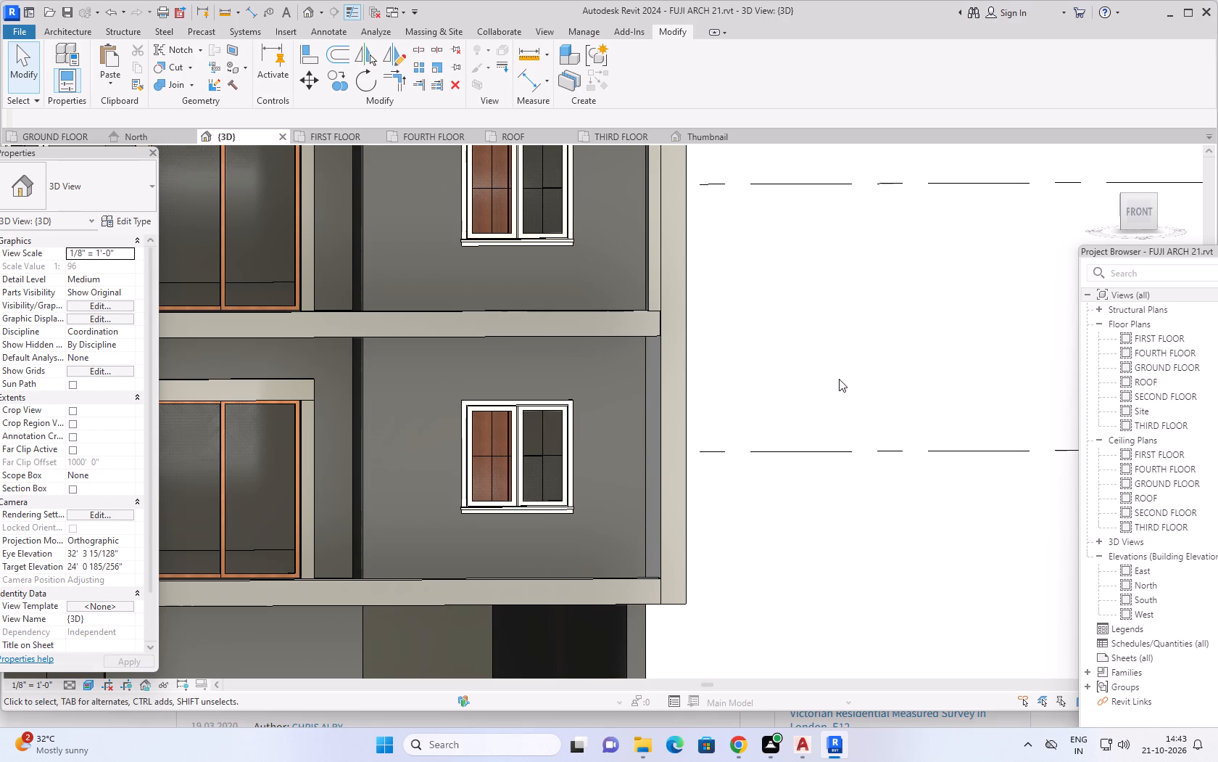
Examine the balcony facade from several angles, including the unframed double casement window on the lowest balcony.
scroll(849, 386, "down", 2)
scroll(863, 454, "down", 2)
middle_click_drag(878, 420, 879, 435)
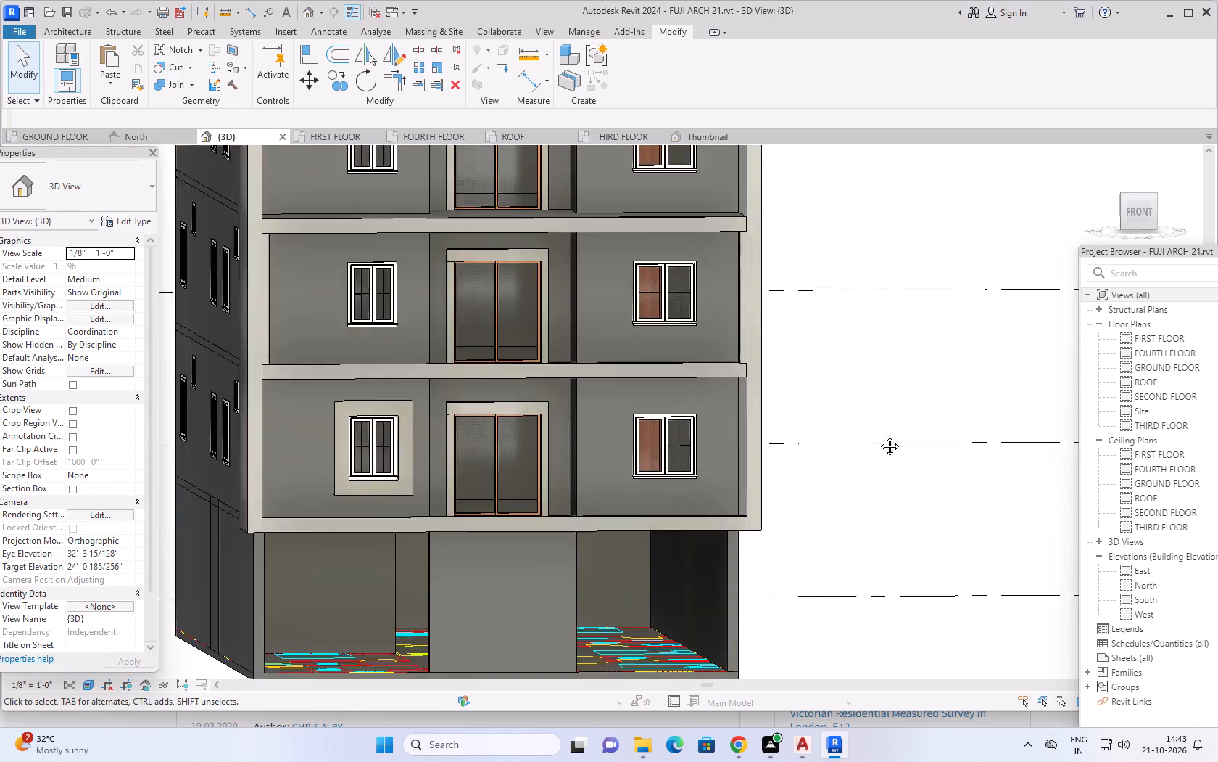
middle_click_drag(879, 435, 880, 459)
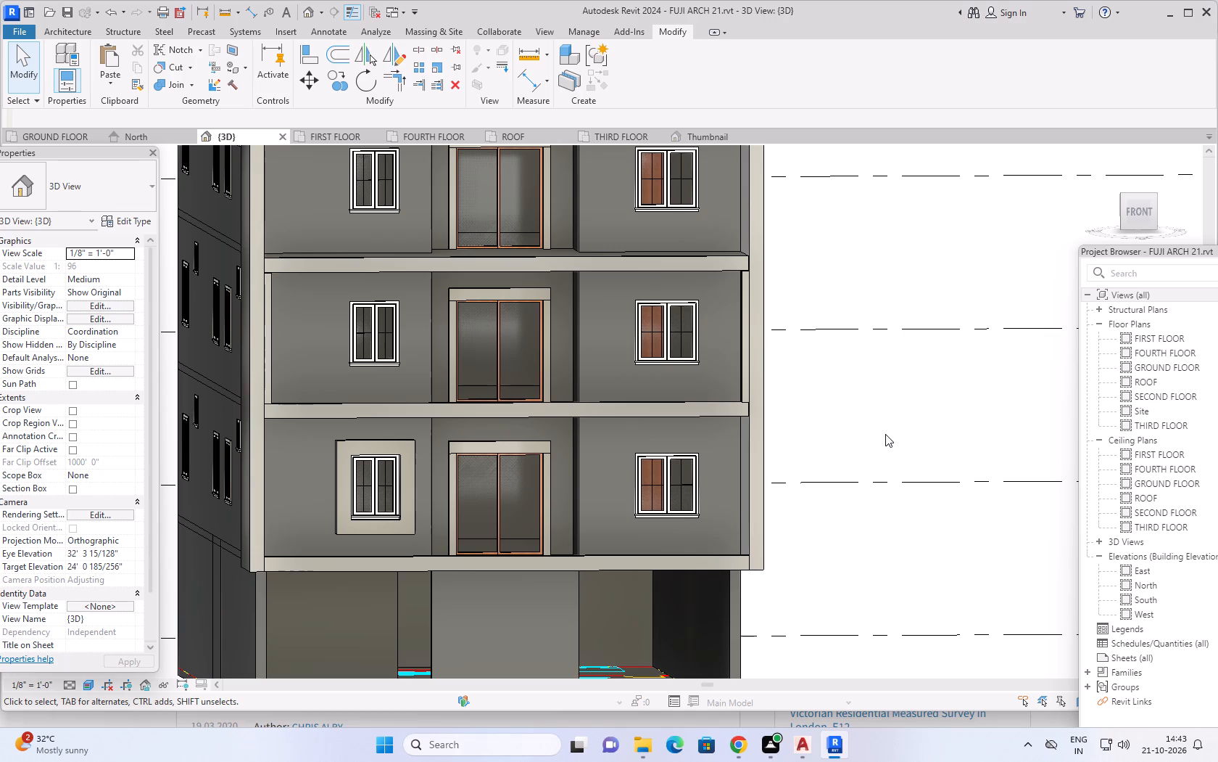
key("Escape")
key("Escape")
middle_click_drag(863, 525, 868, 501)
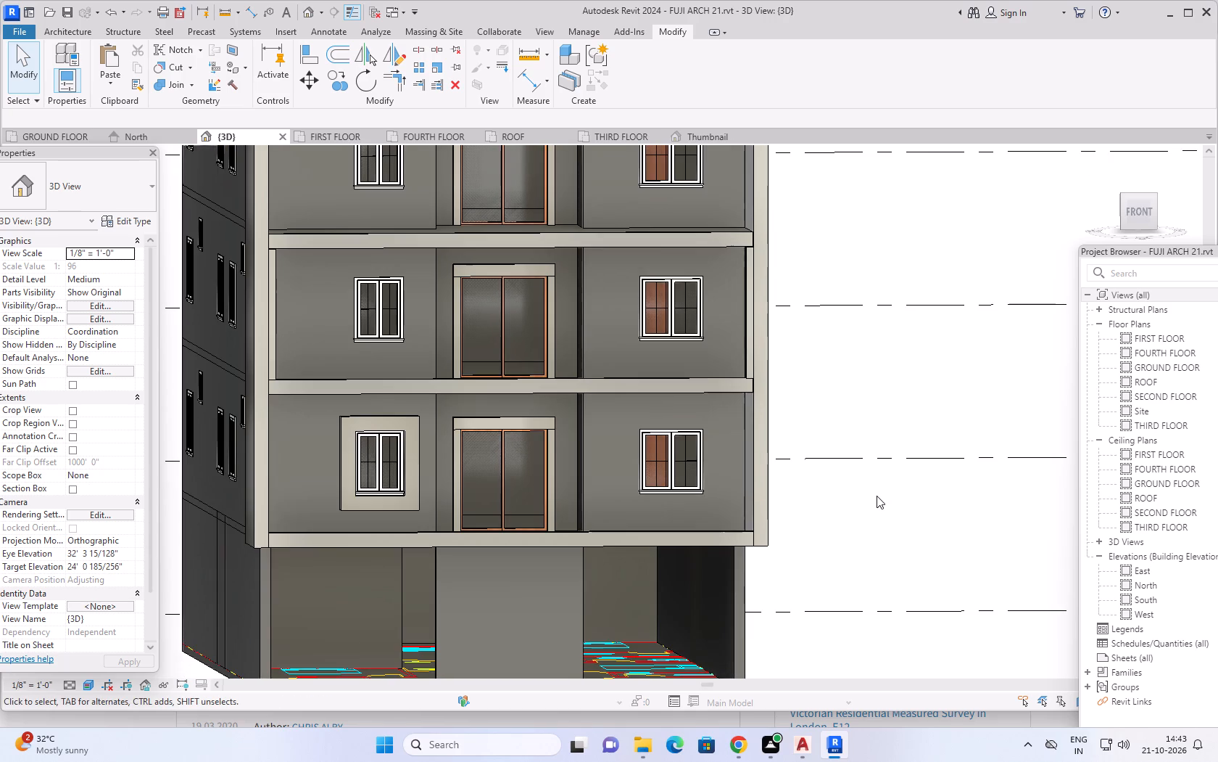
middle_click_drag(903, 409, 860, 550, "shift")
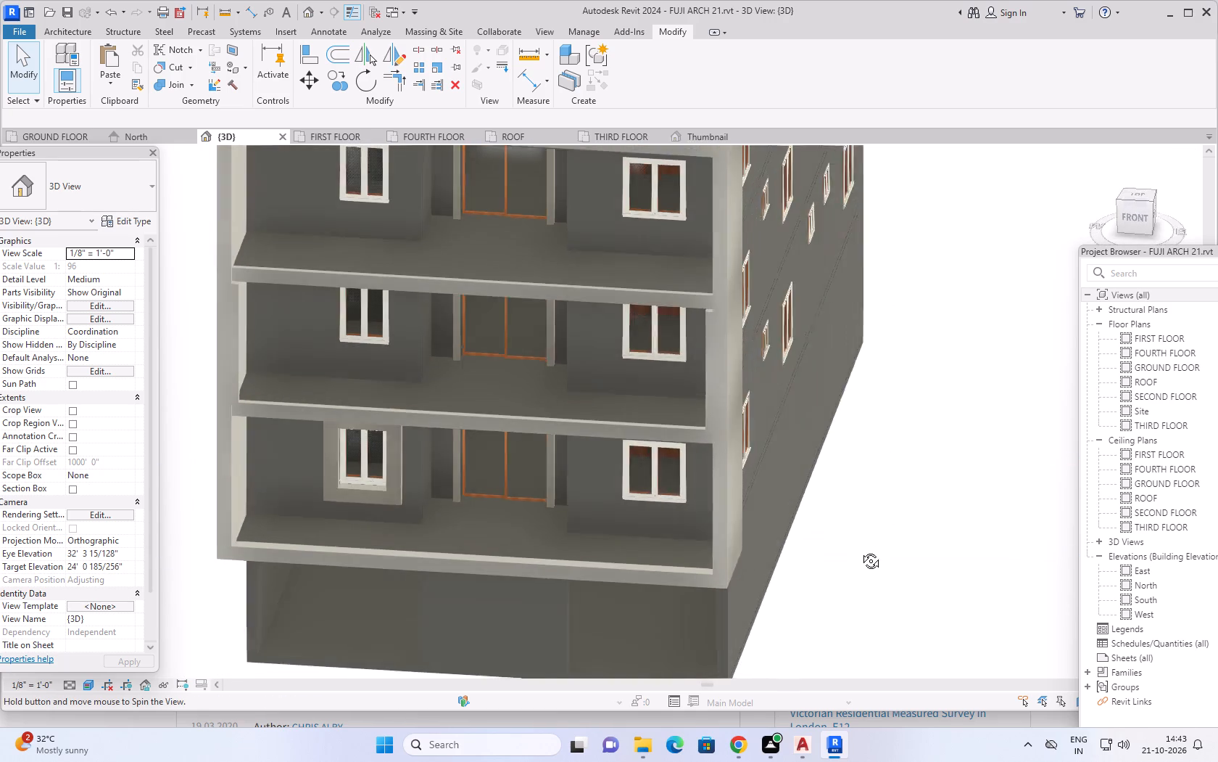
middle_click_drag(860, 550, 971, 463, "shift")
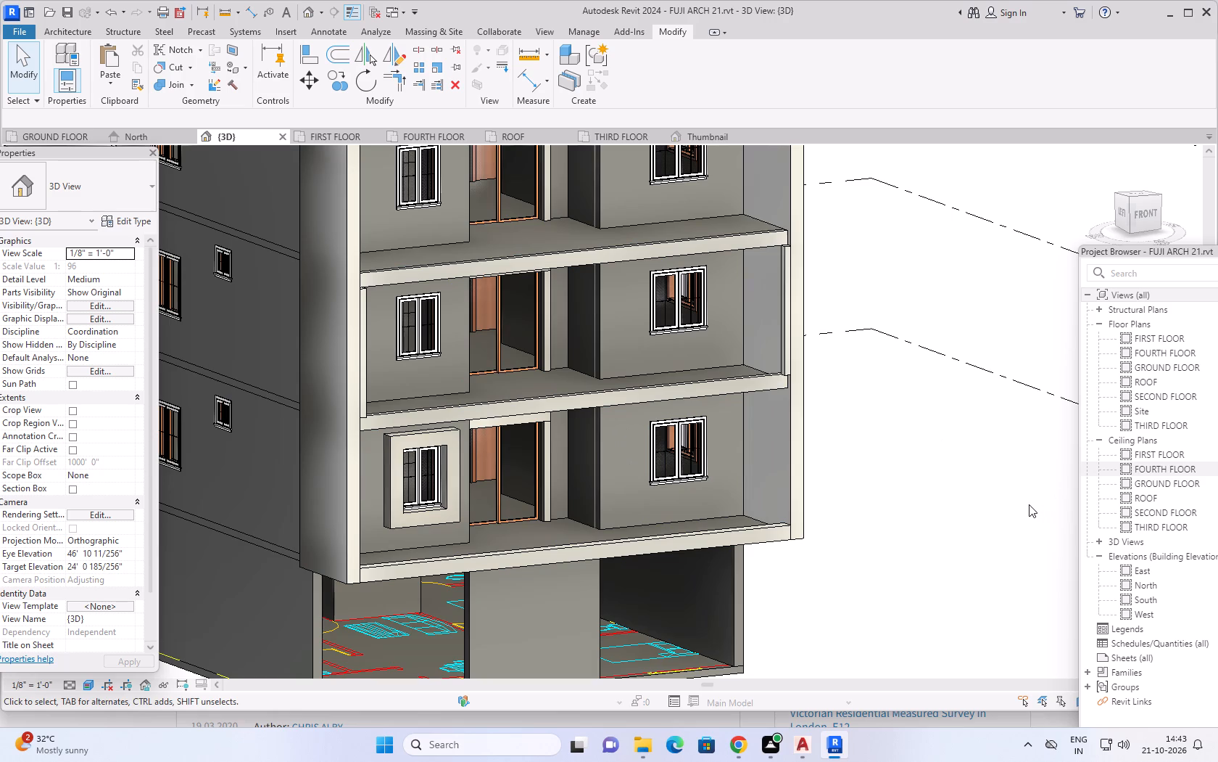
middle_click_drag(1024, 504, 929, 465, "shift")
scroll(665, 481, "up", 2)
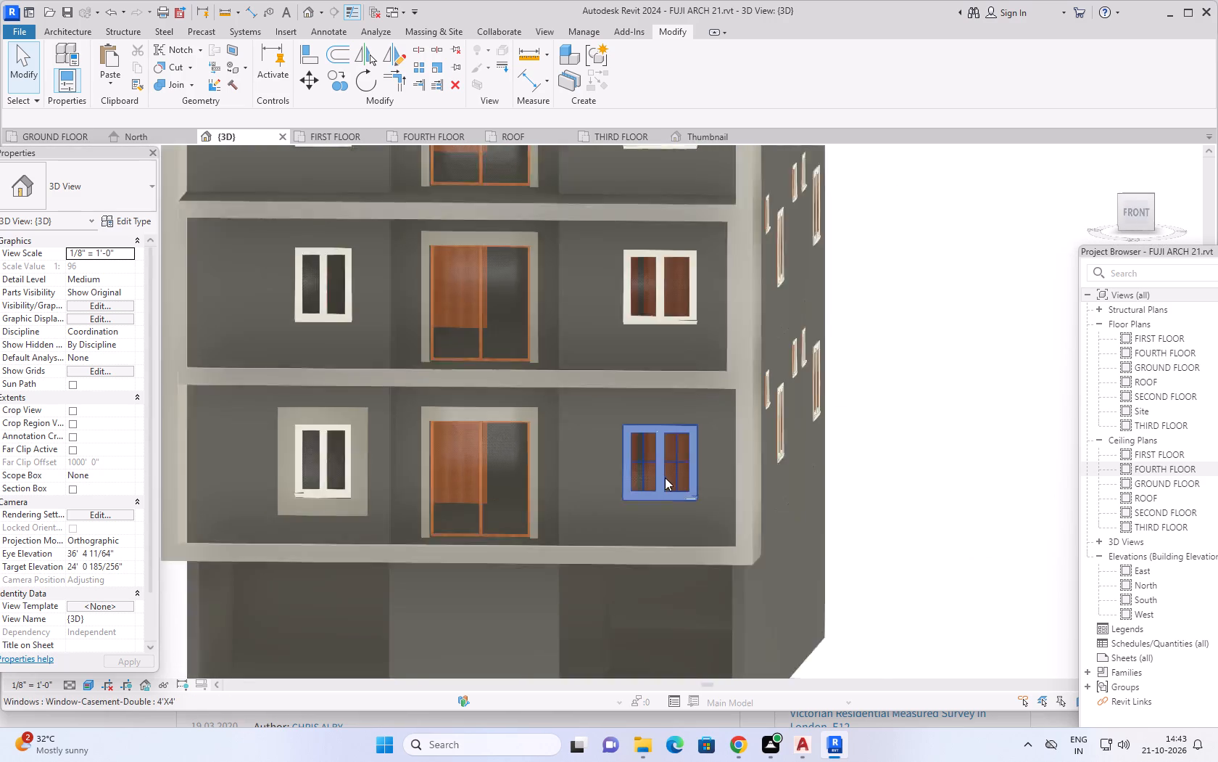
scroll(665, 478, "up", 4)
middle_click_drag(672, 523, 682, 559, "shift")
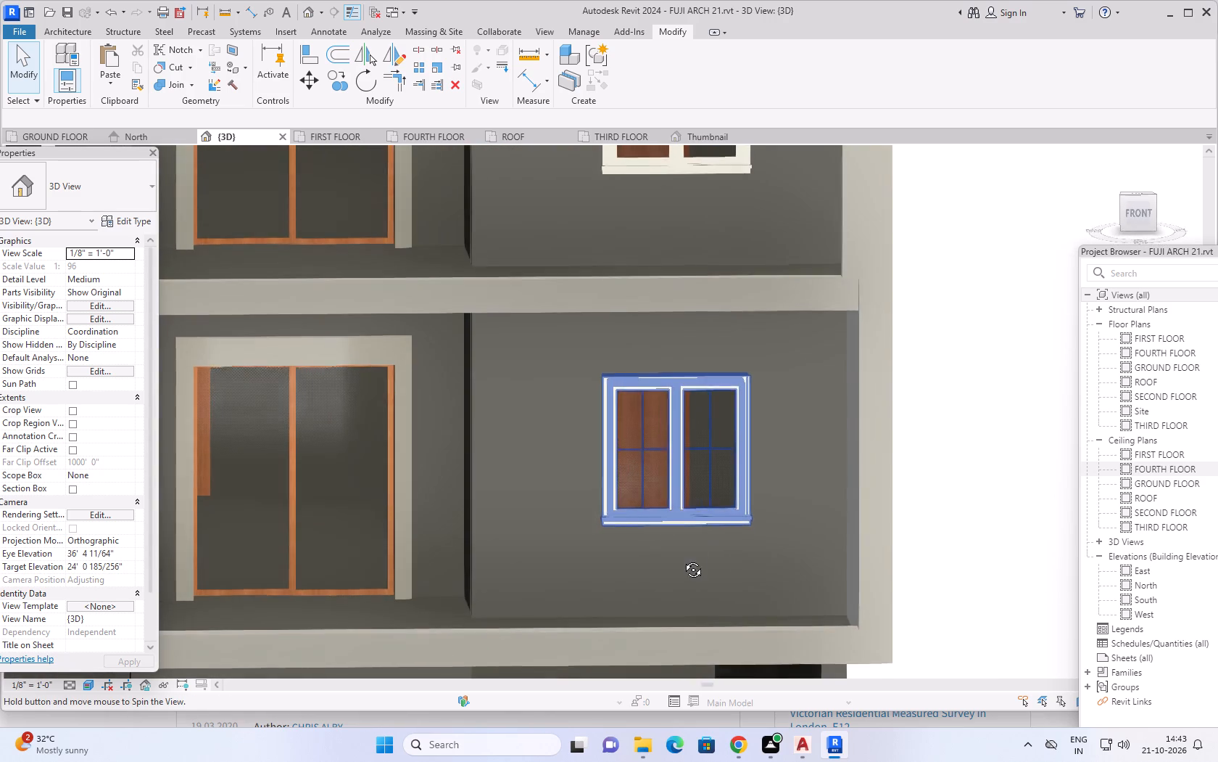
middle_click_drag(682, 559, 699, 556, "shift")
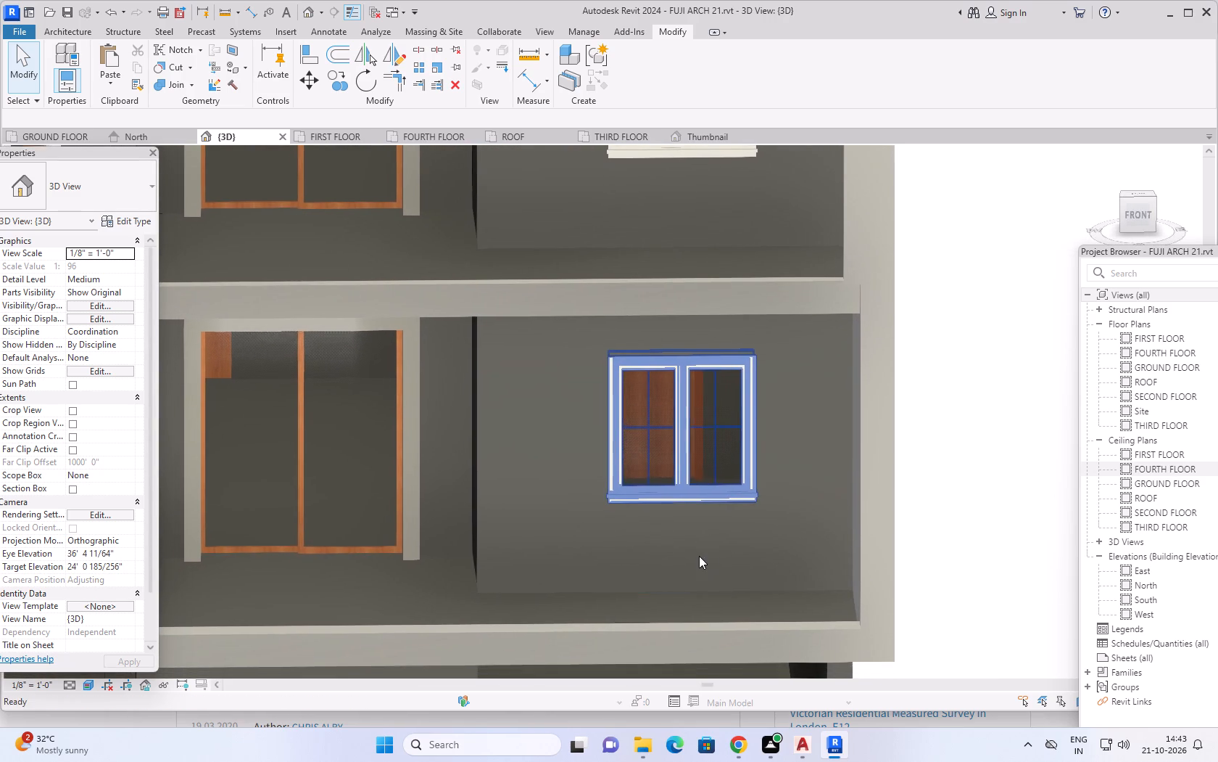
middle_click_drag(703, 539, 649, 574)
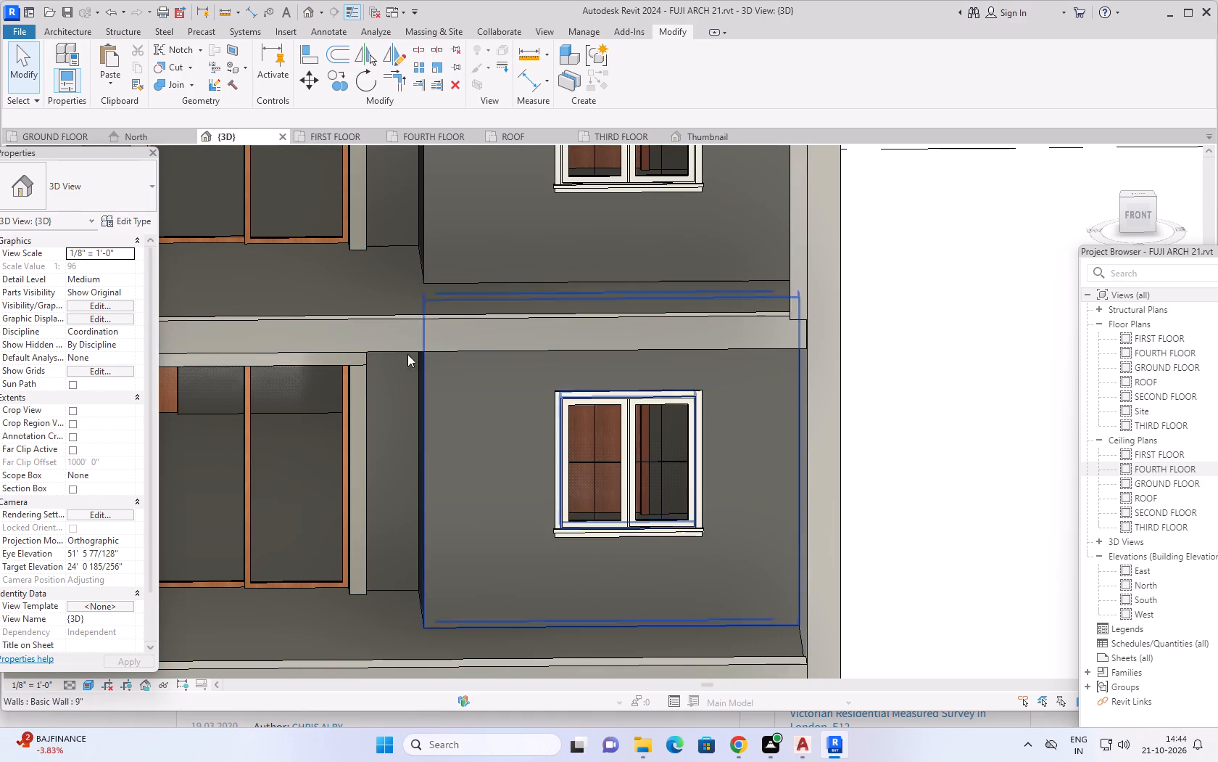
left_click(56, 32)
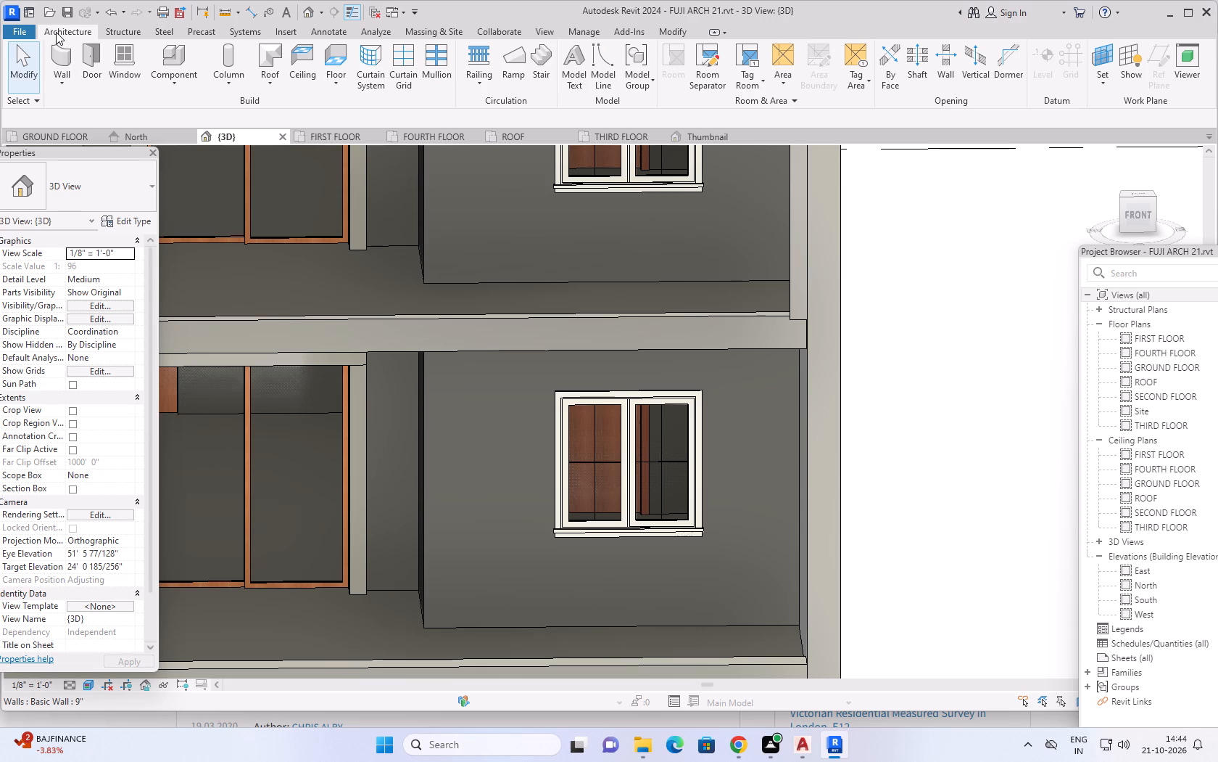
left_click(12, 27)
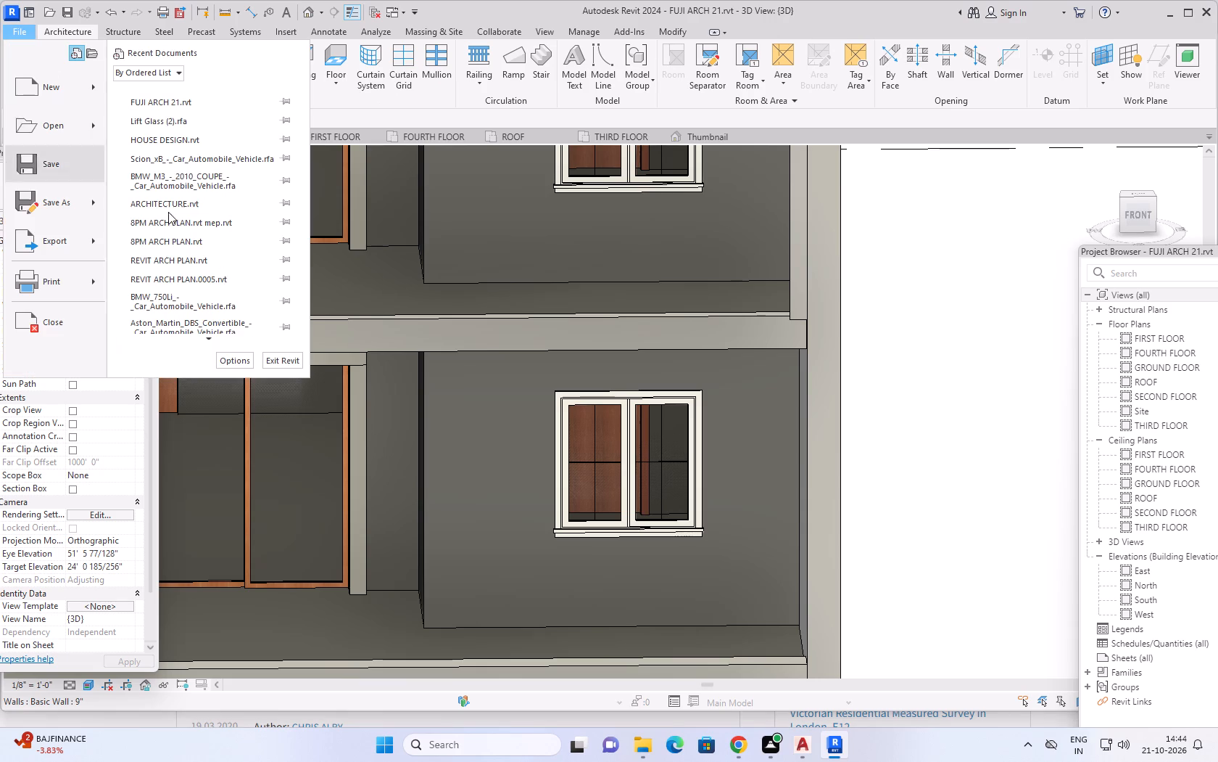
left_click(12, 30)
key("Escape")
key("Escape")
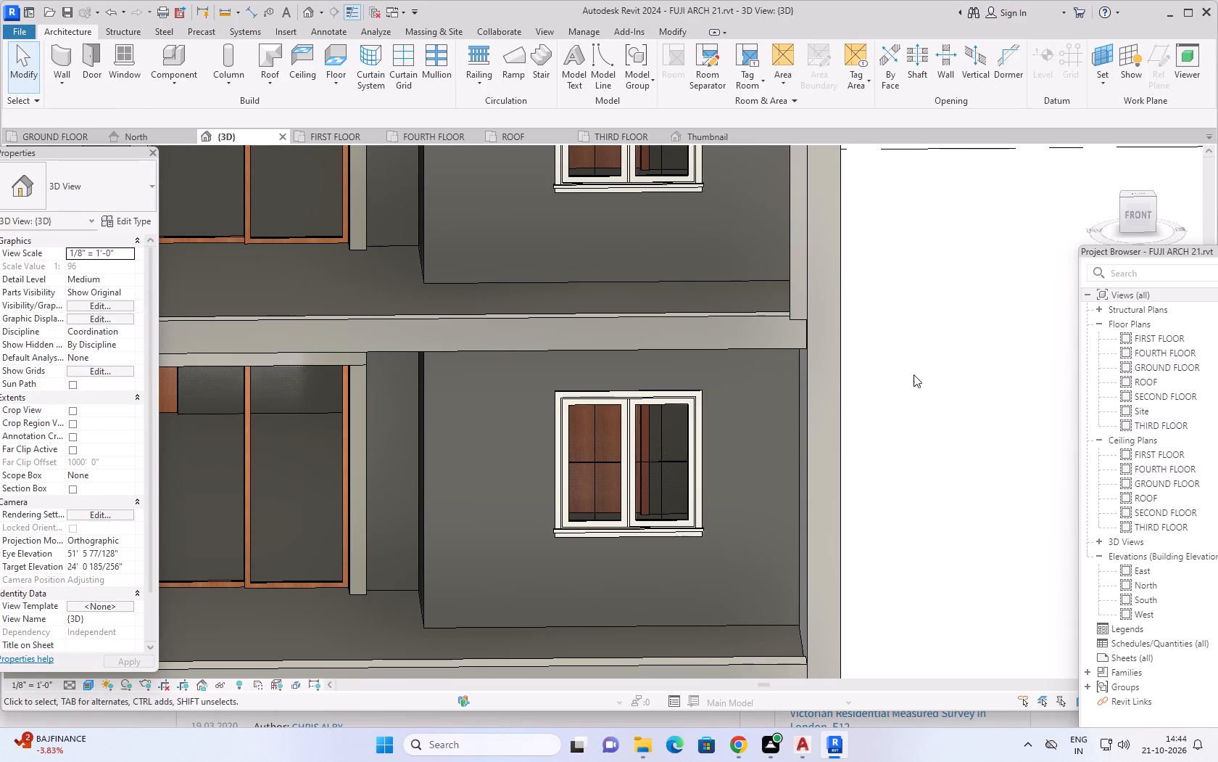
Open the facade's generic model for in-place editing.
left_click(834, 394)
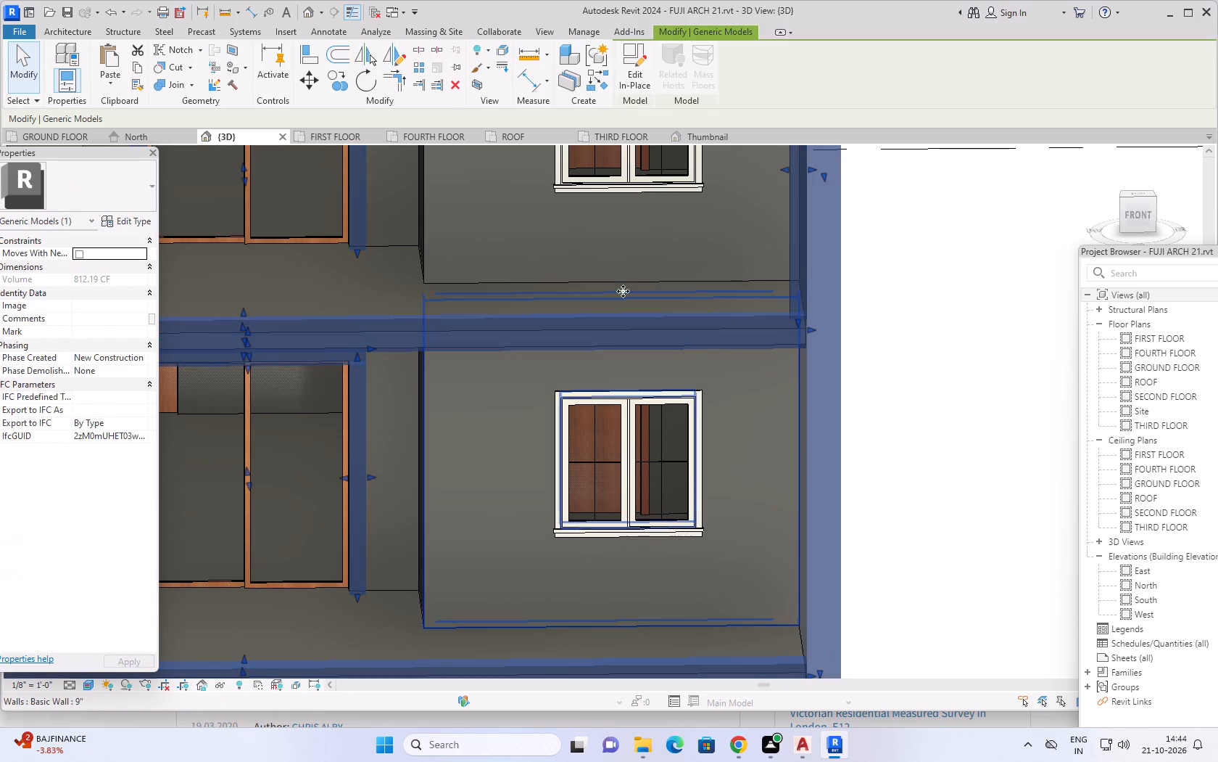
left_click(630, 57)
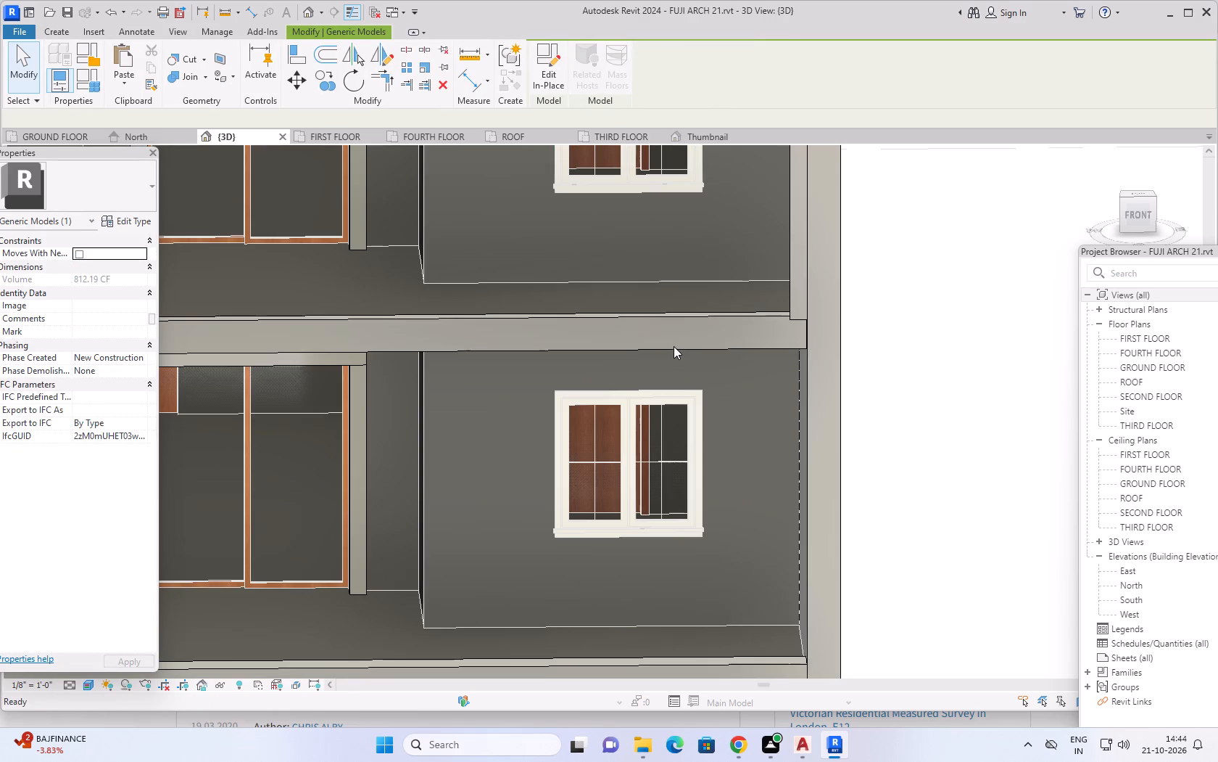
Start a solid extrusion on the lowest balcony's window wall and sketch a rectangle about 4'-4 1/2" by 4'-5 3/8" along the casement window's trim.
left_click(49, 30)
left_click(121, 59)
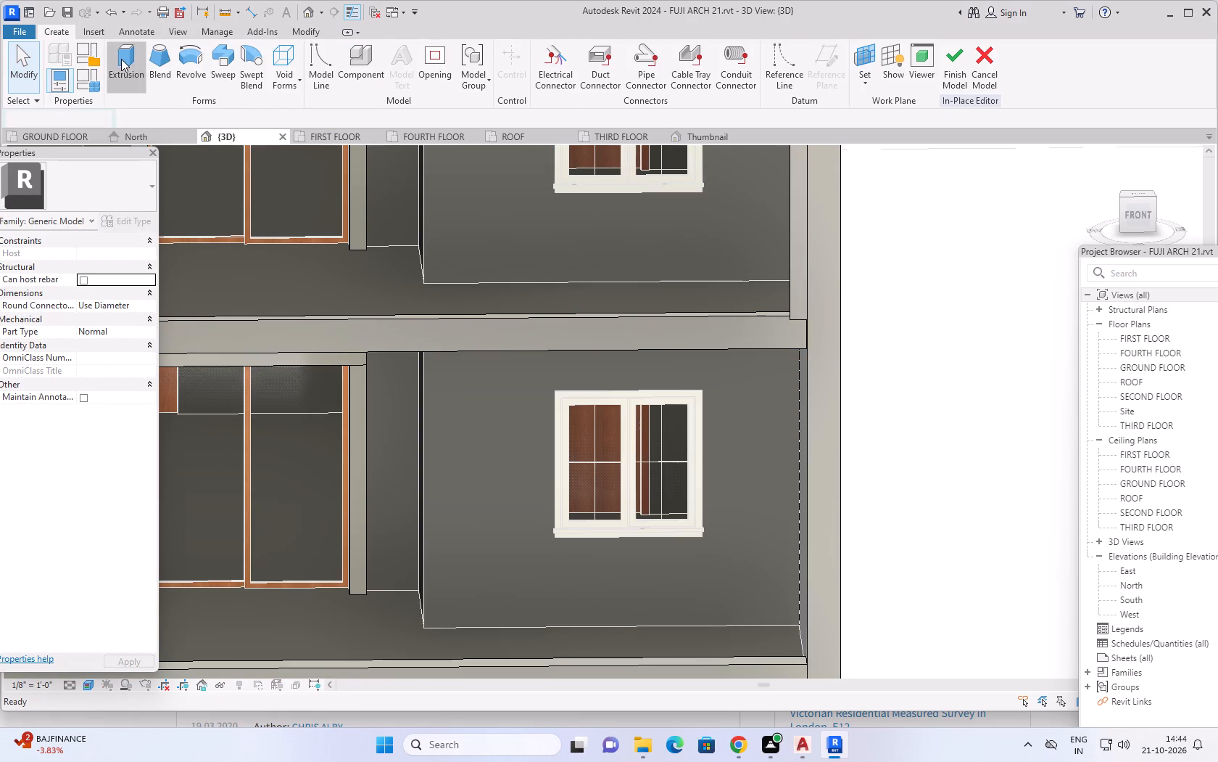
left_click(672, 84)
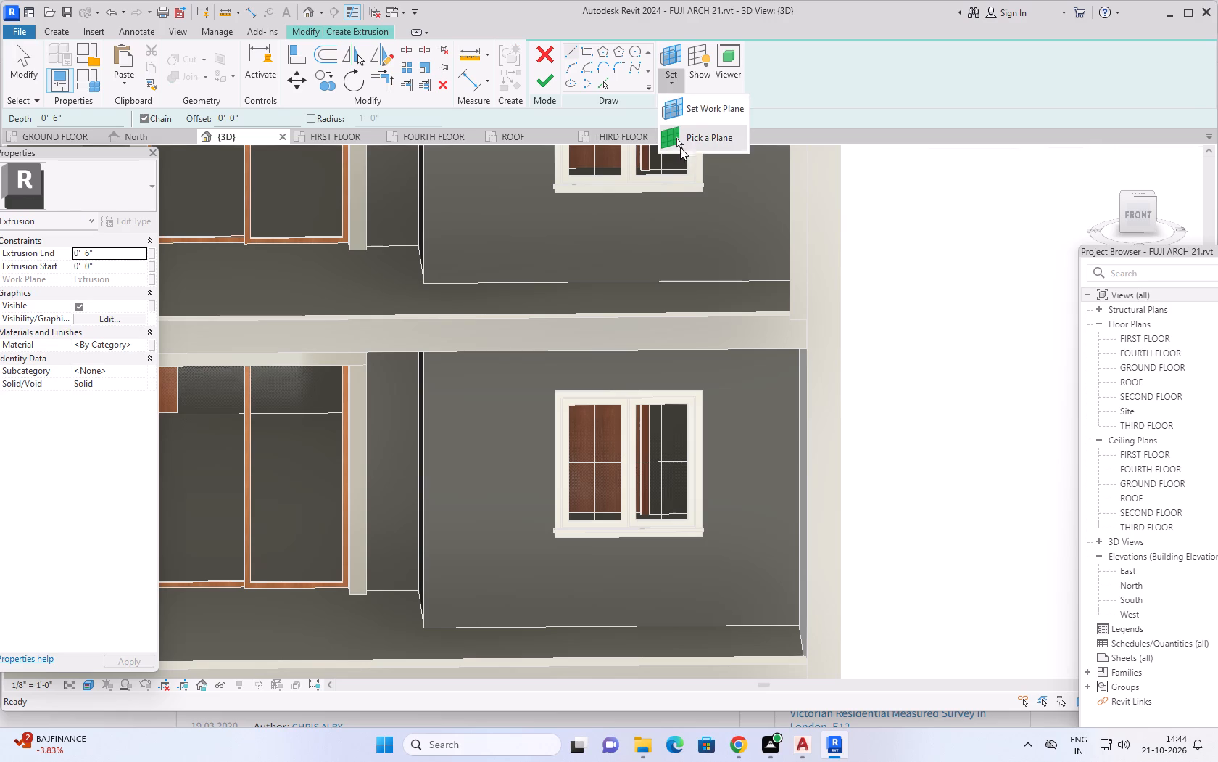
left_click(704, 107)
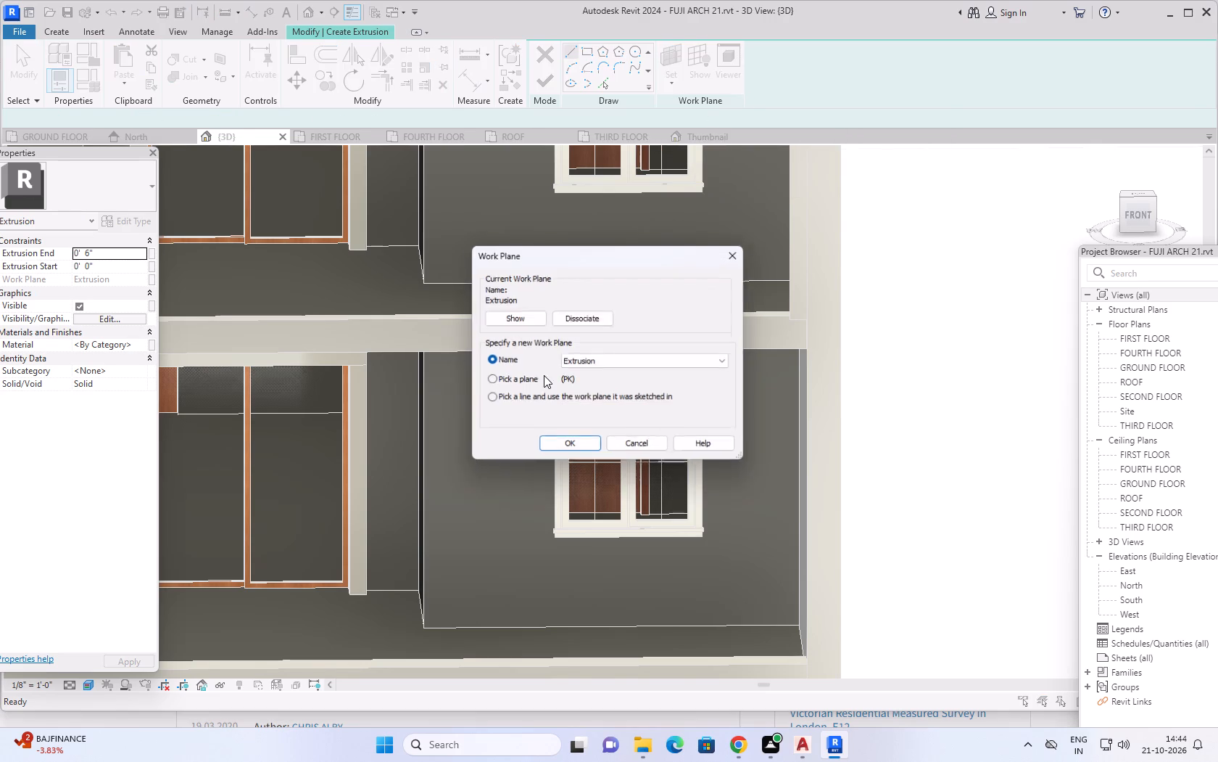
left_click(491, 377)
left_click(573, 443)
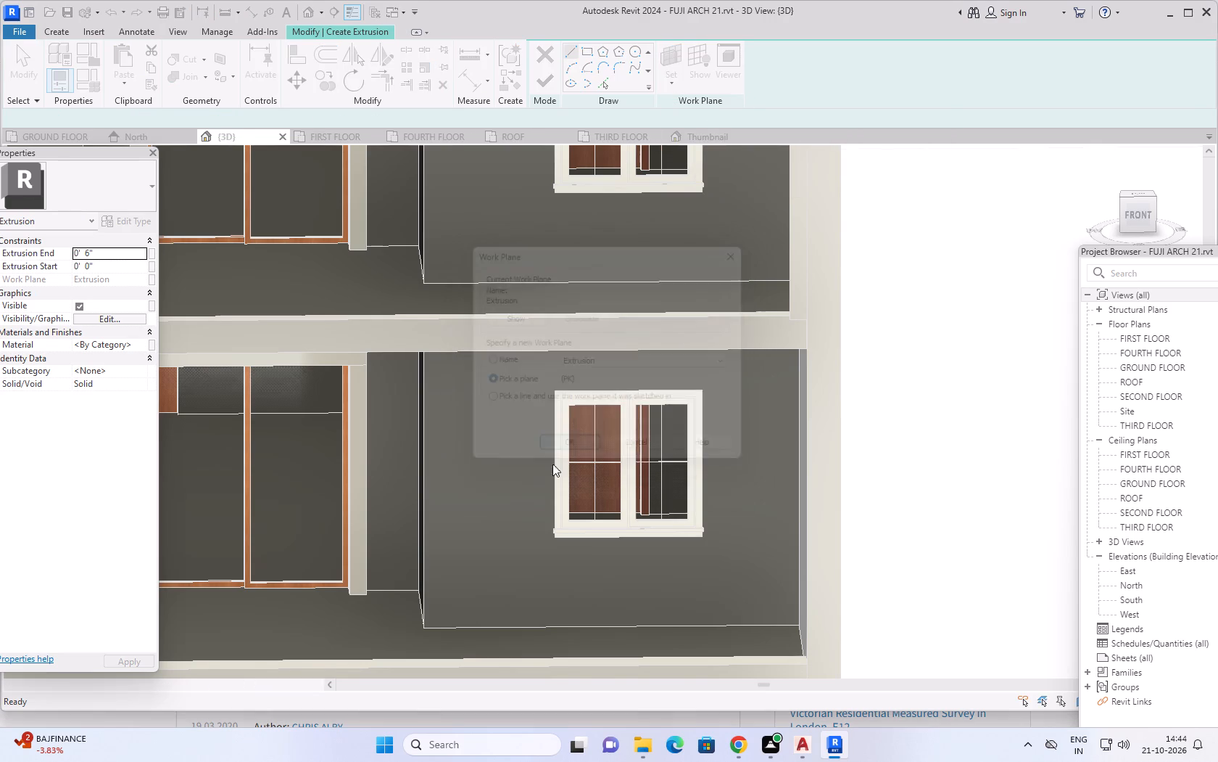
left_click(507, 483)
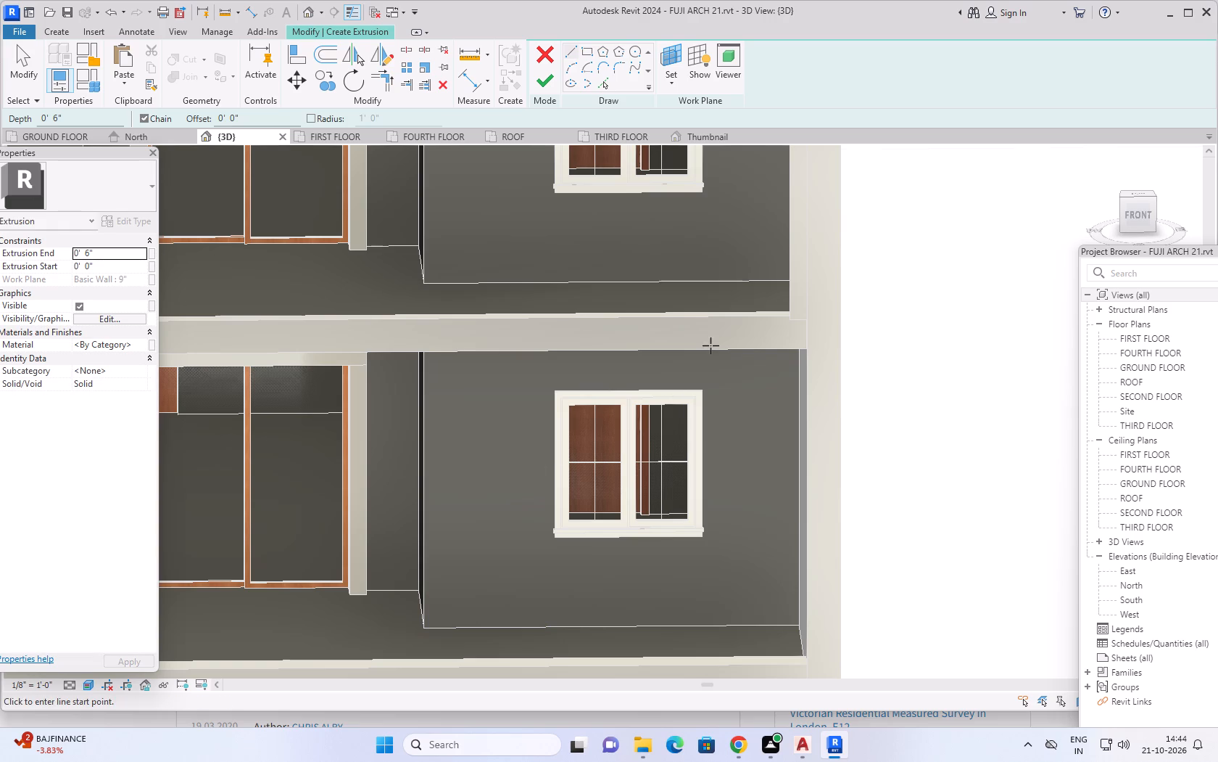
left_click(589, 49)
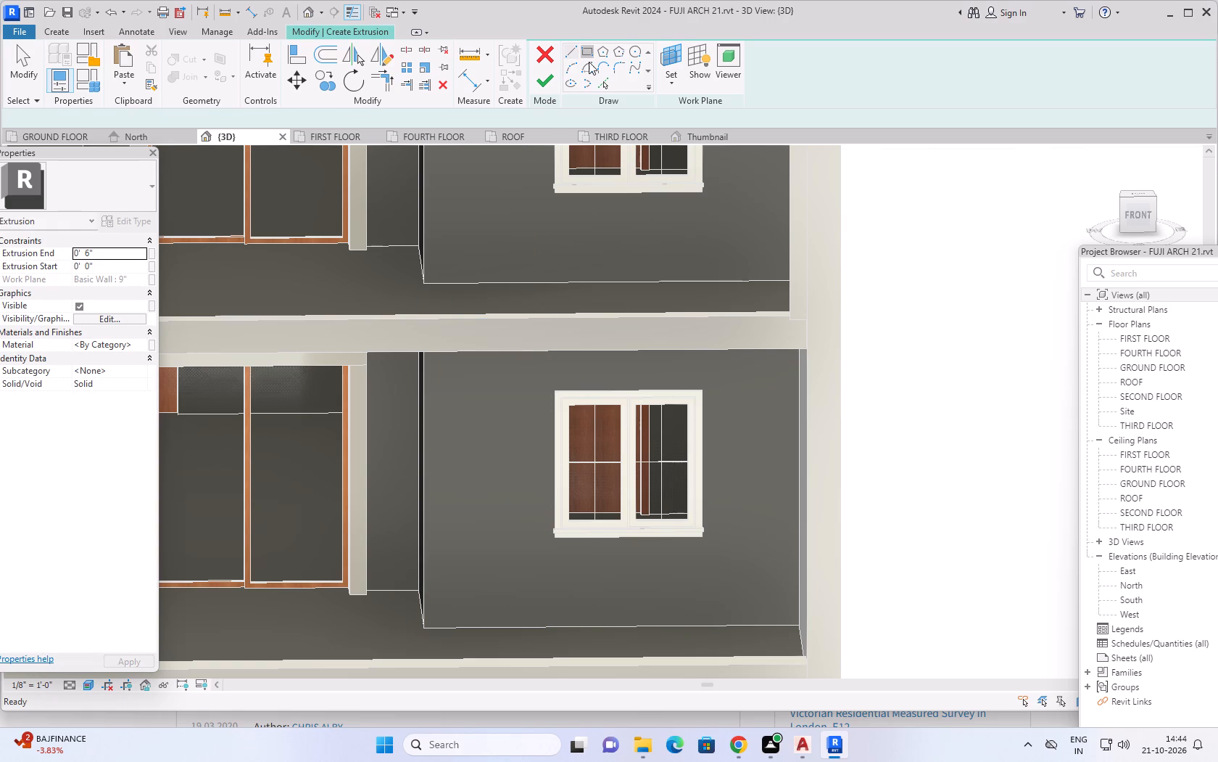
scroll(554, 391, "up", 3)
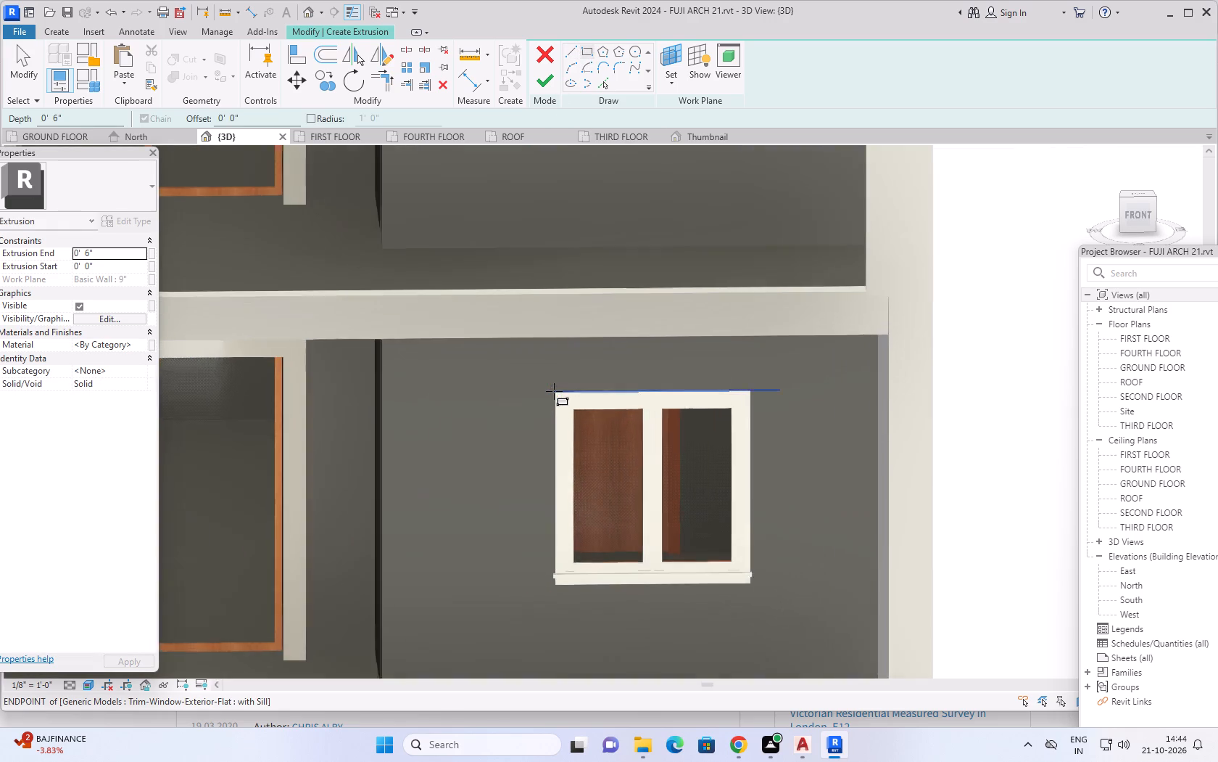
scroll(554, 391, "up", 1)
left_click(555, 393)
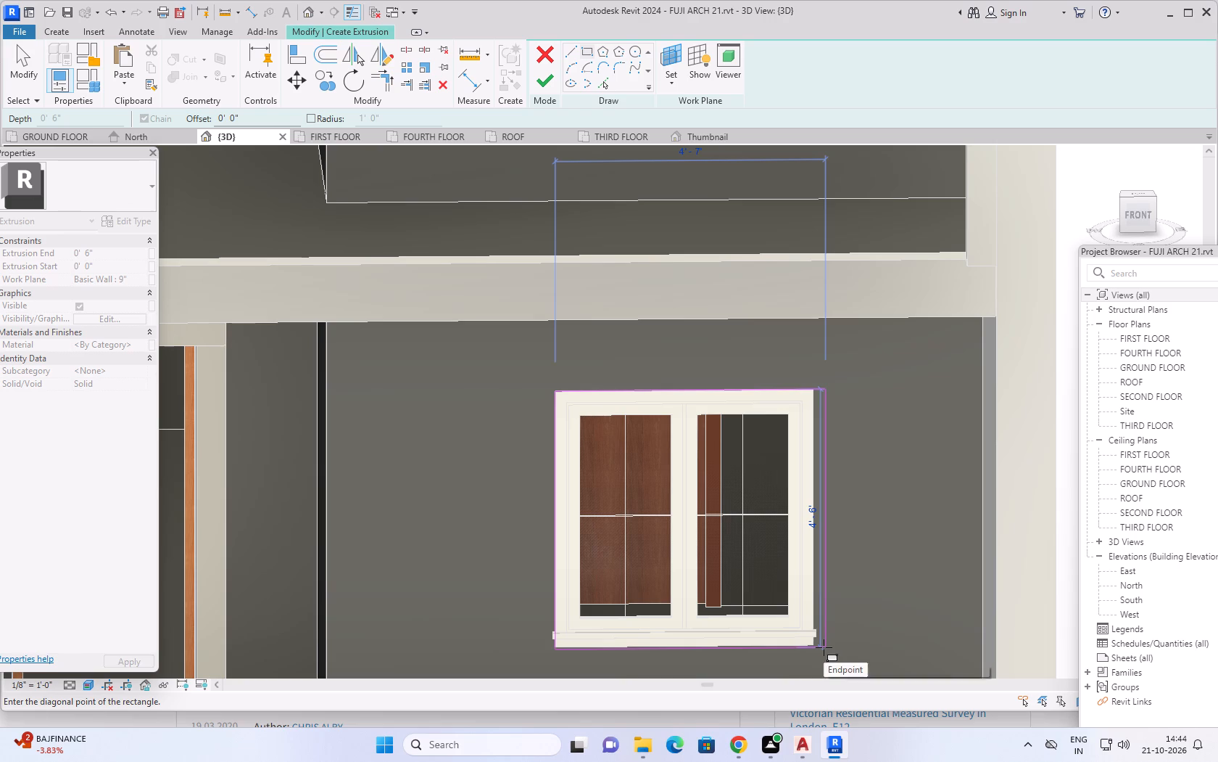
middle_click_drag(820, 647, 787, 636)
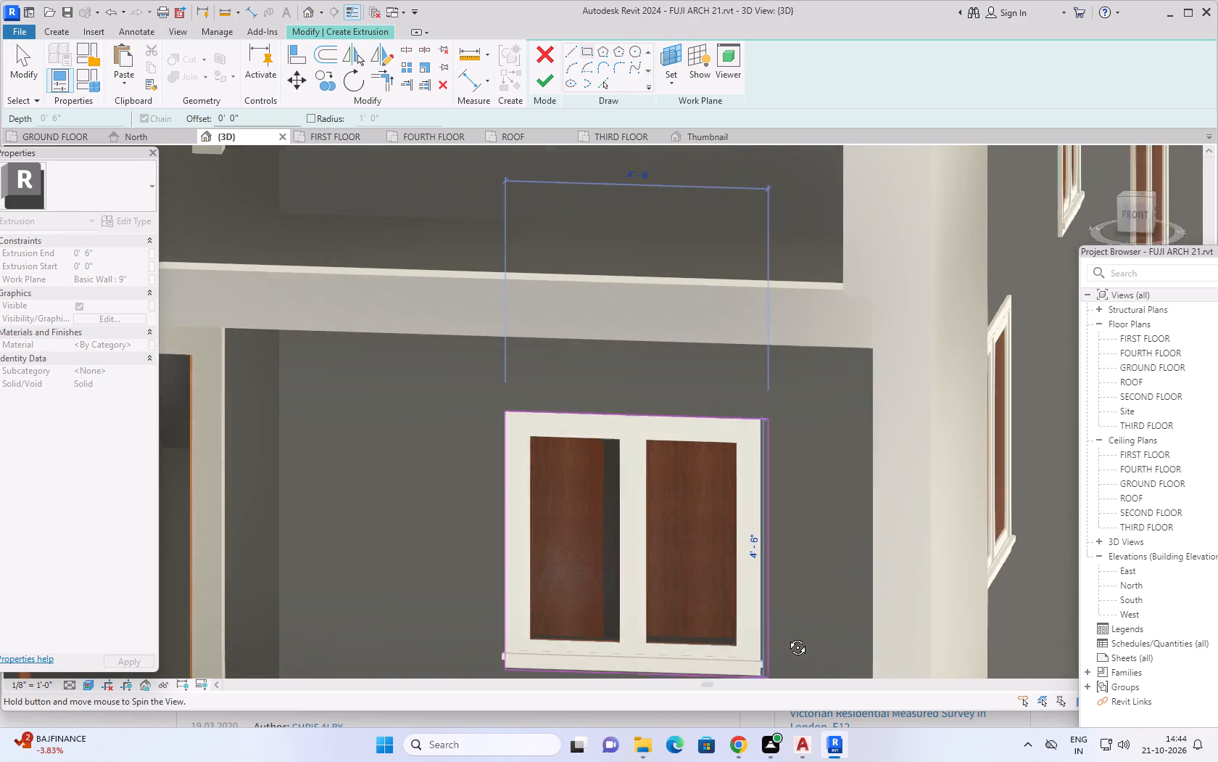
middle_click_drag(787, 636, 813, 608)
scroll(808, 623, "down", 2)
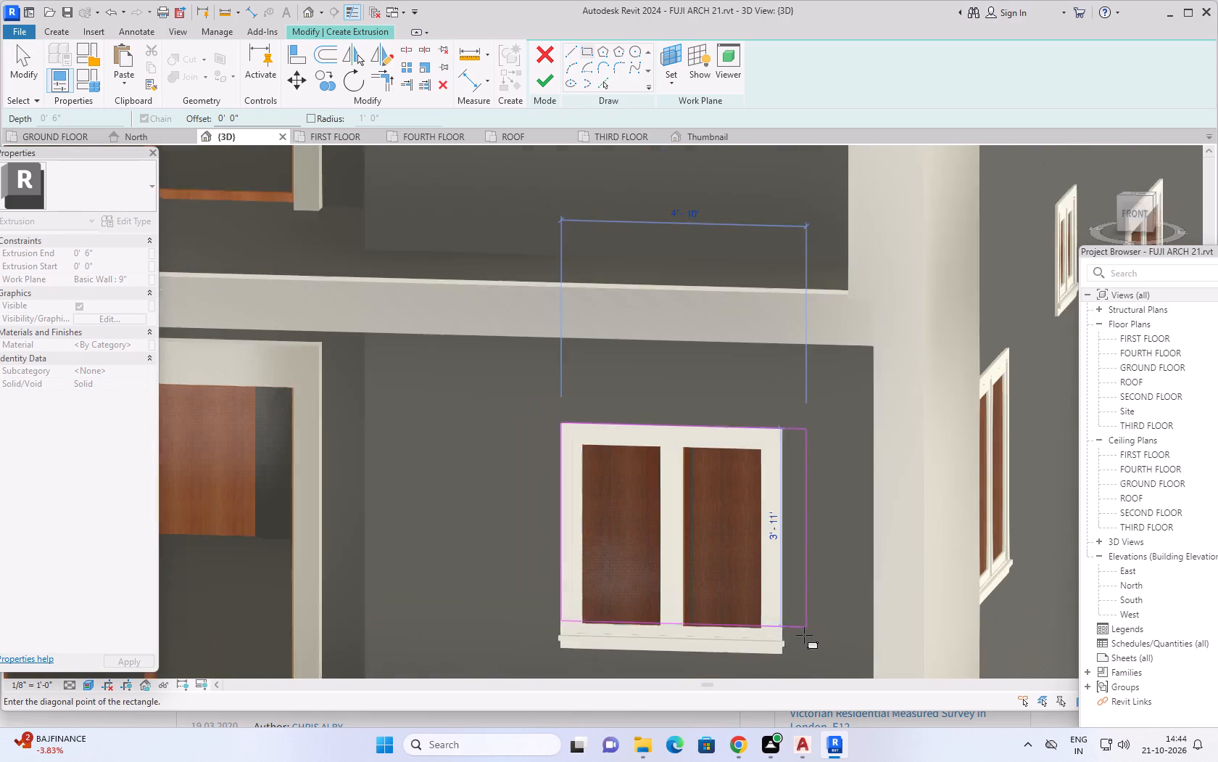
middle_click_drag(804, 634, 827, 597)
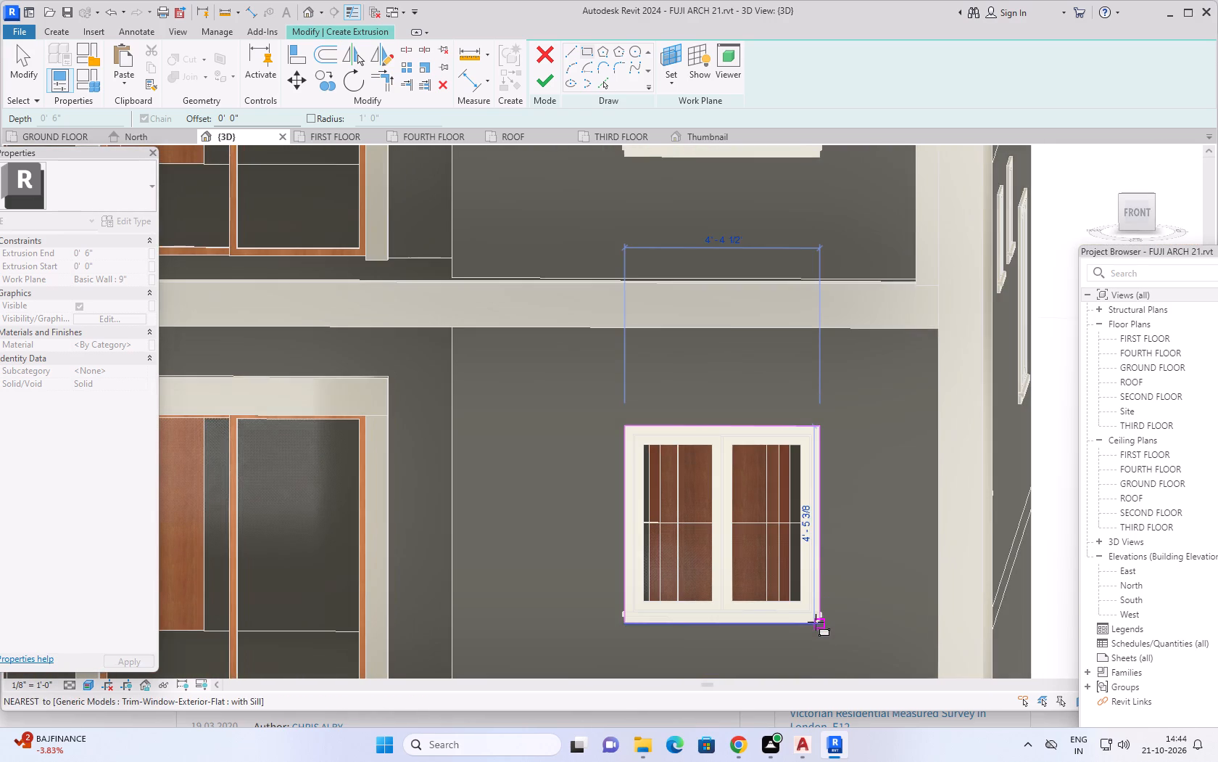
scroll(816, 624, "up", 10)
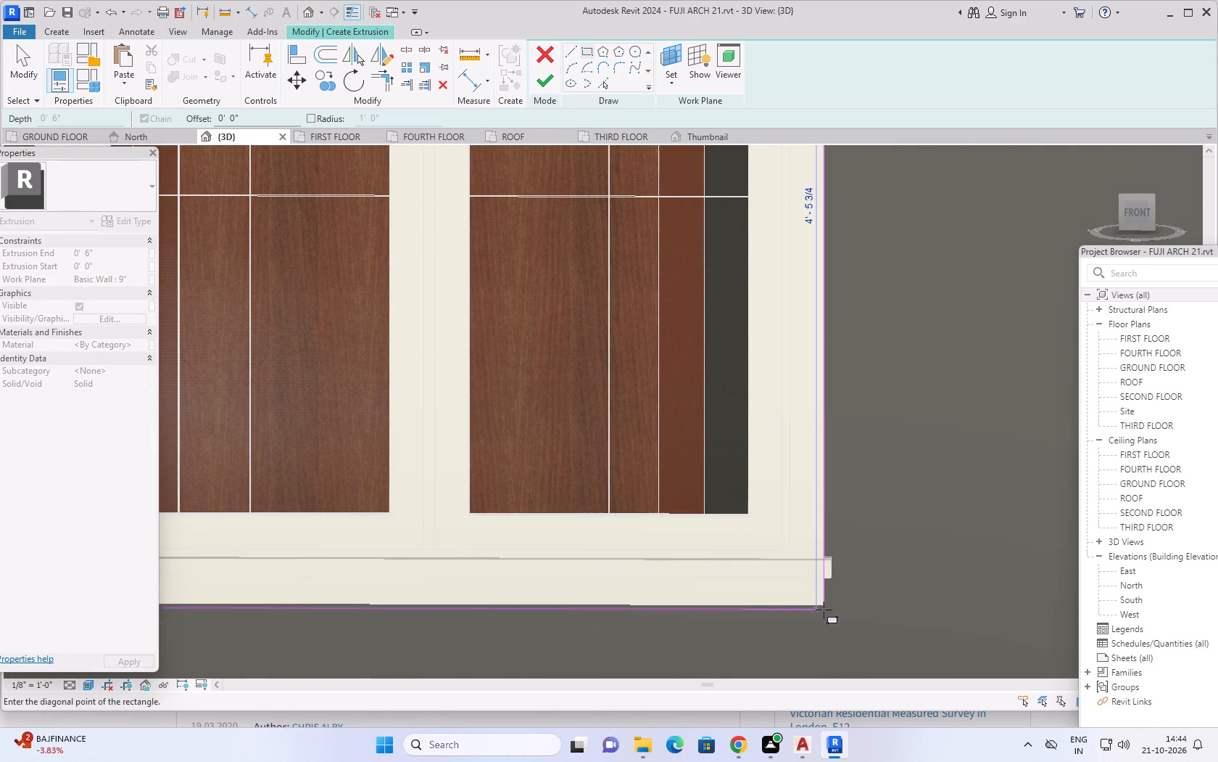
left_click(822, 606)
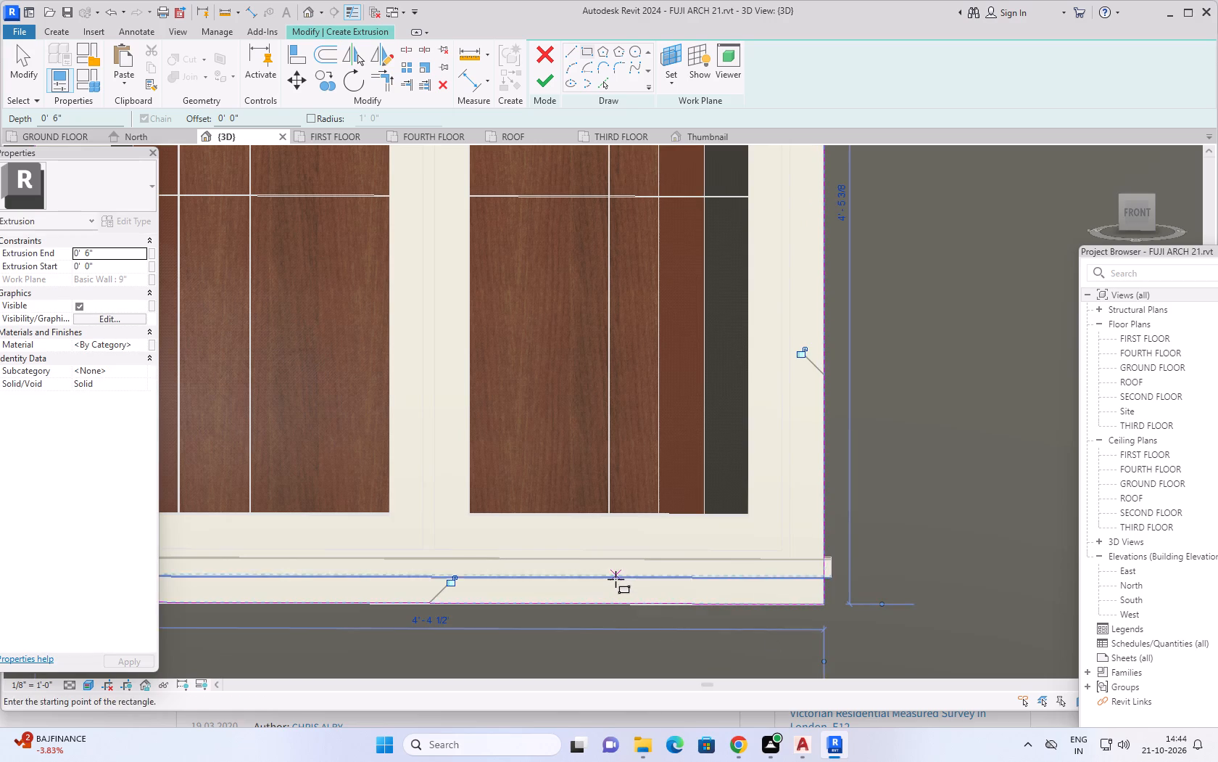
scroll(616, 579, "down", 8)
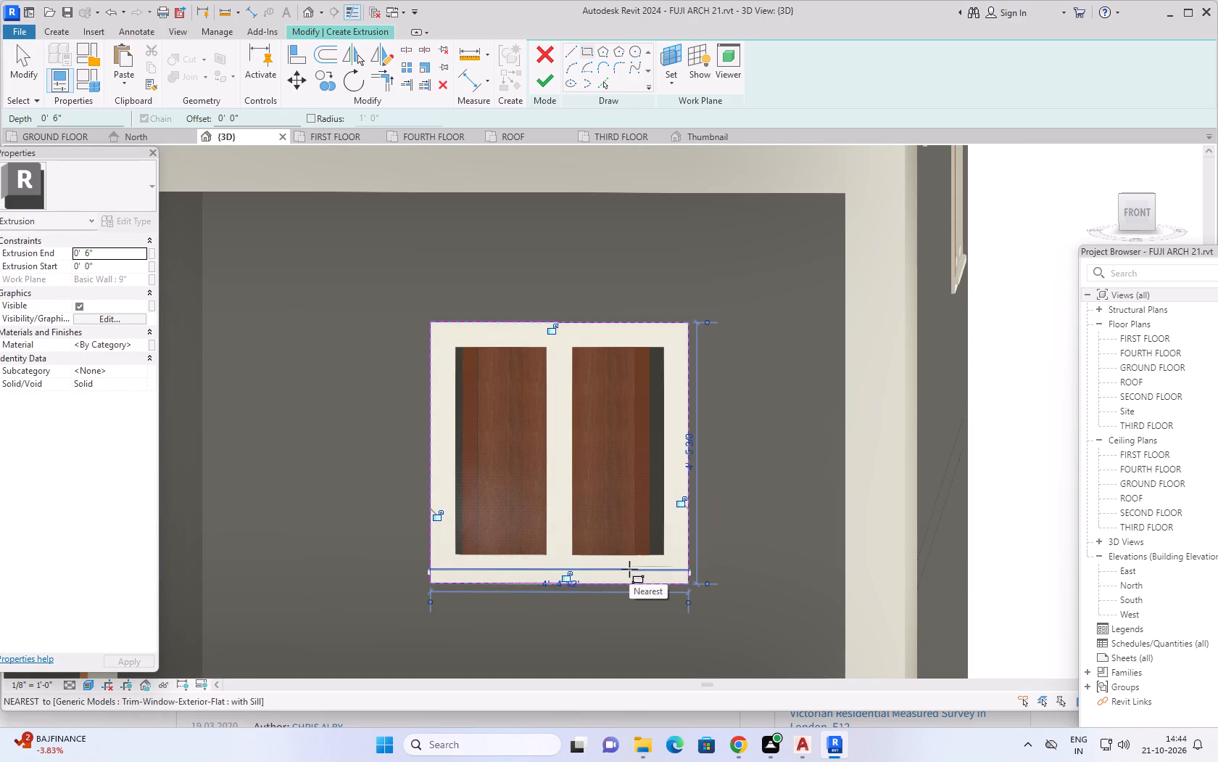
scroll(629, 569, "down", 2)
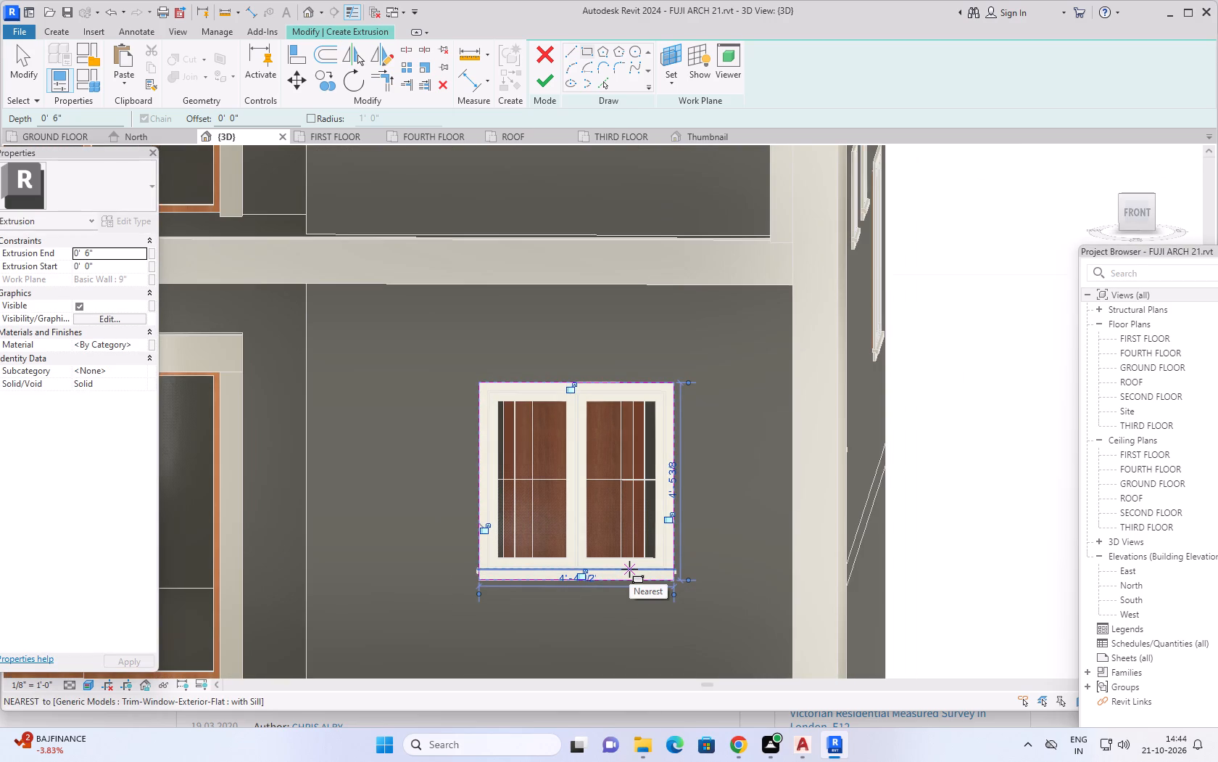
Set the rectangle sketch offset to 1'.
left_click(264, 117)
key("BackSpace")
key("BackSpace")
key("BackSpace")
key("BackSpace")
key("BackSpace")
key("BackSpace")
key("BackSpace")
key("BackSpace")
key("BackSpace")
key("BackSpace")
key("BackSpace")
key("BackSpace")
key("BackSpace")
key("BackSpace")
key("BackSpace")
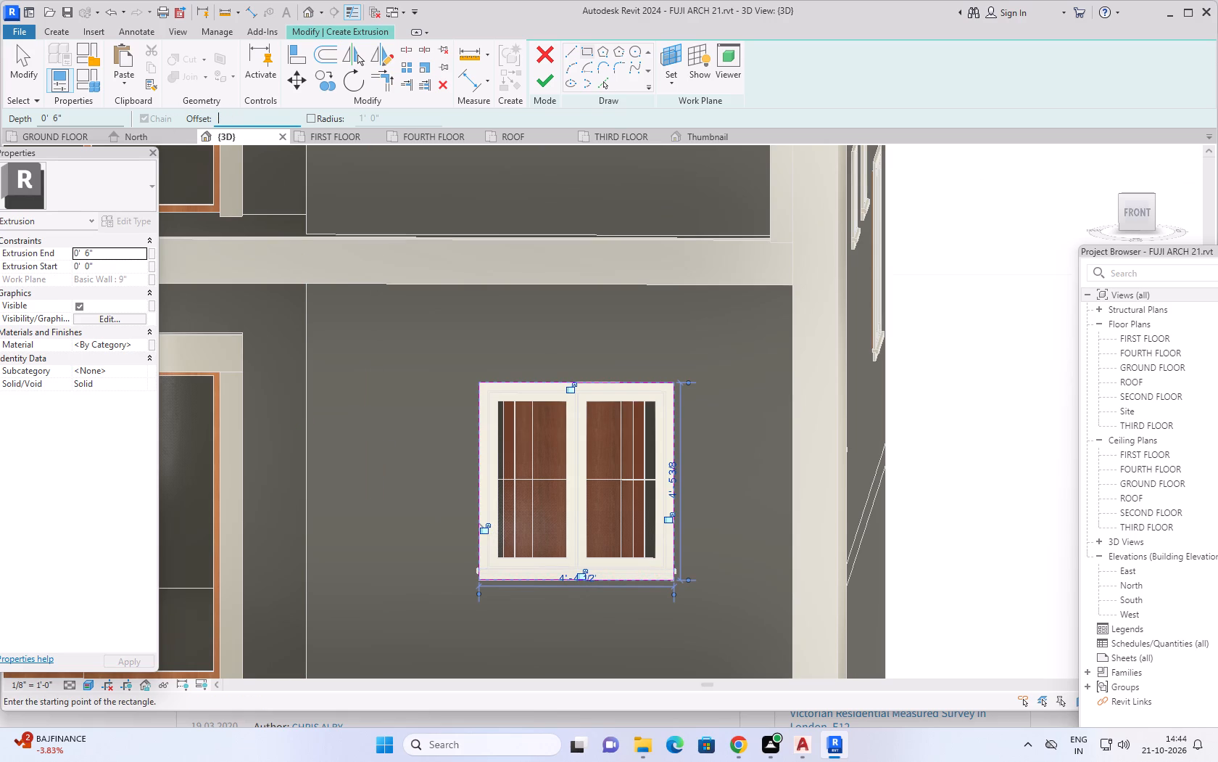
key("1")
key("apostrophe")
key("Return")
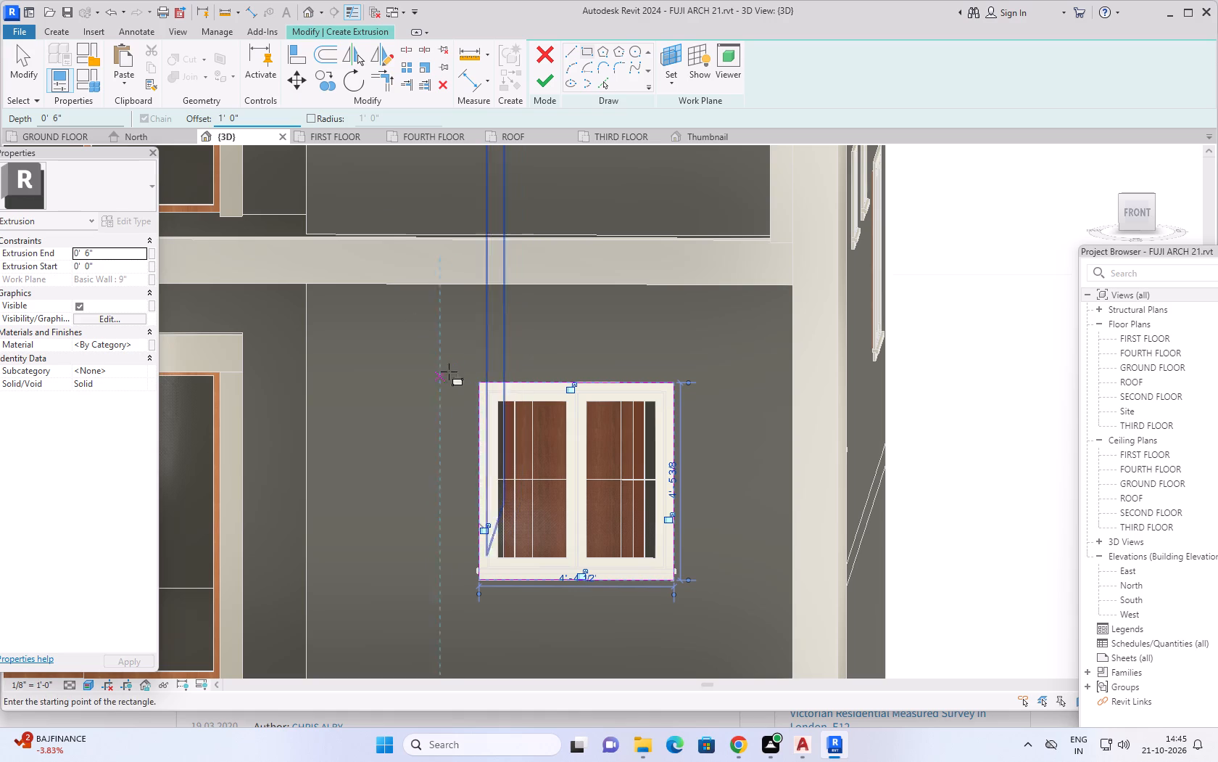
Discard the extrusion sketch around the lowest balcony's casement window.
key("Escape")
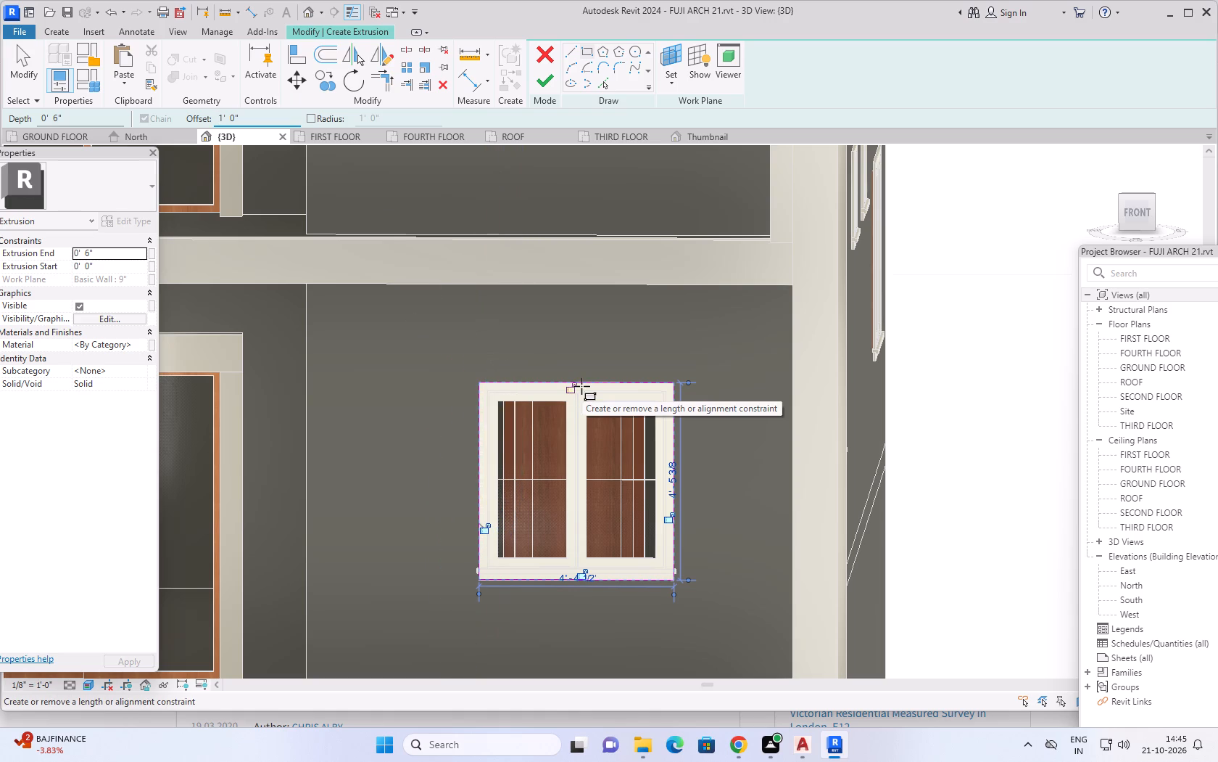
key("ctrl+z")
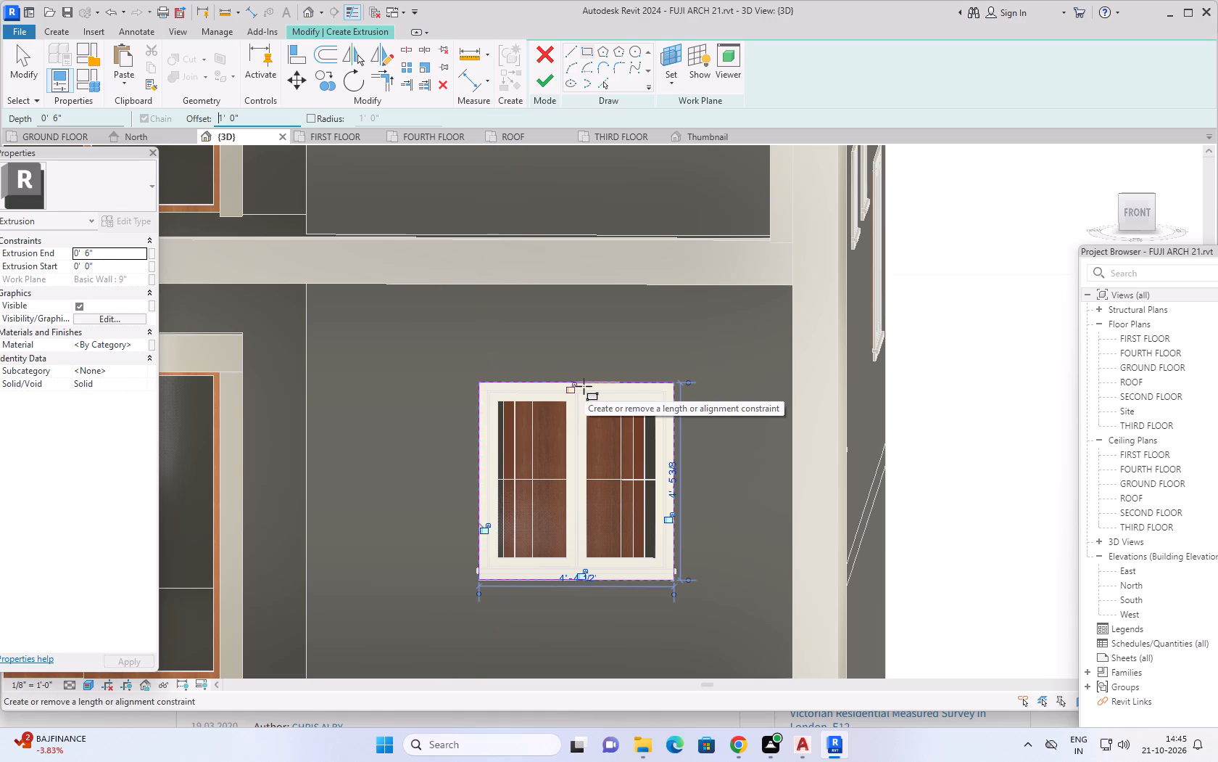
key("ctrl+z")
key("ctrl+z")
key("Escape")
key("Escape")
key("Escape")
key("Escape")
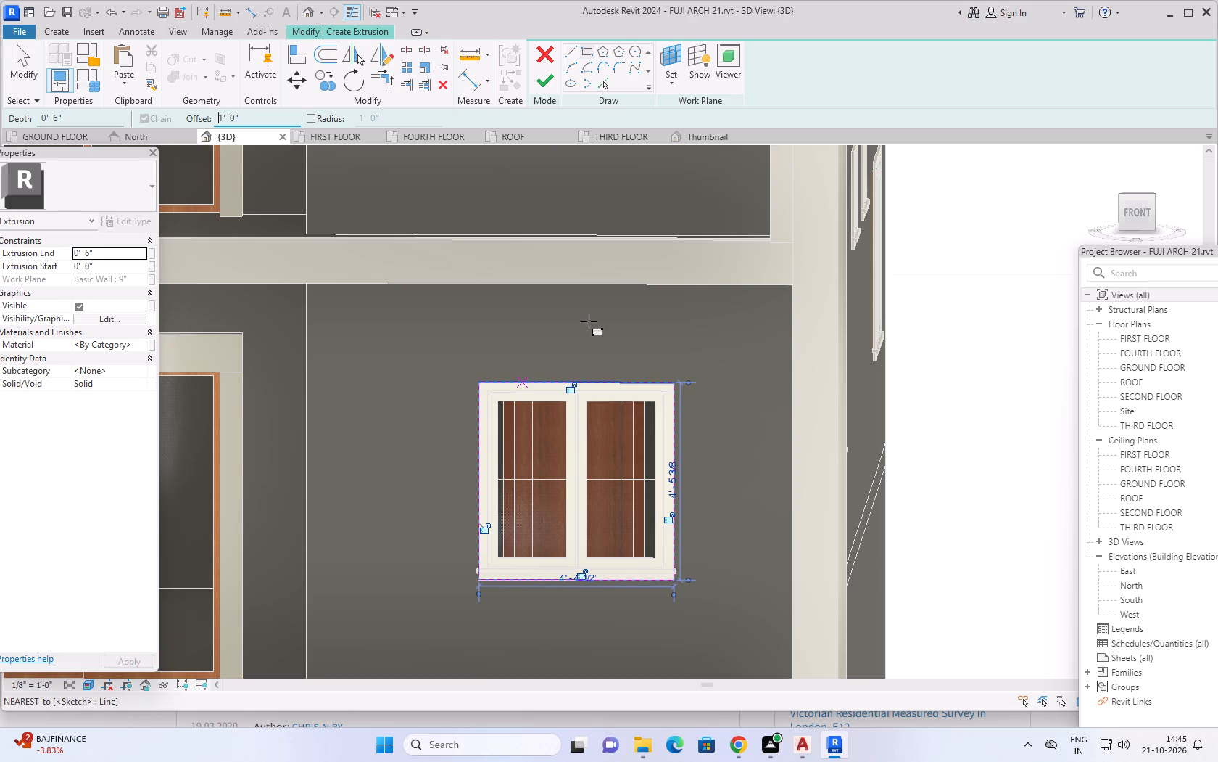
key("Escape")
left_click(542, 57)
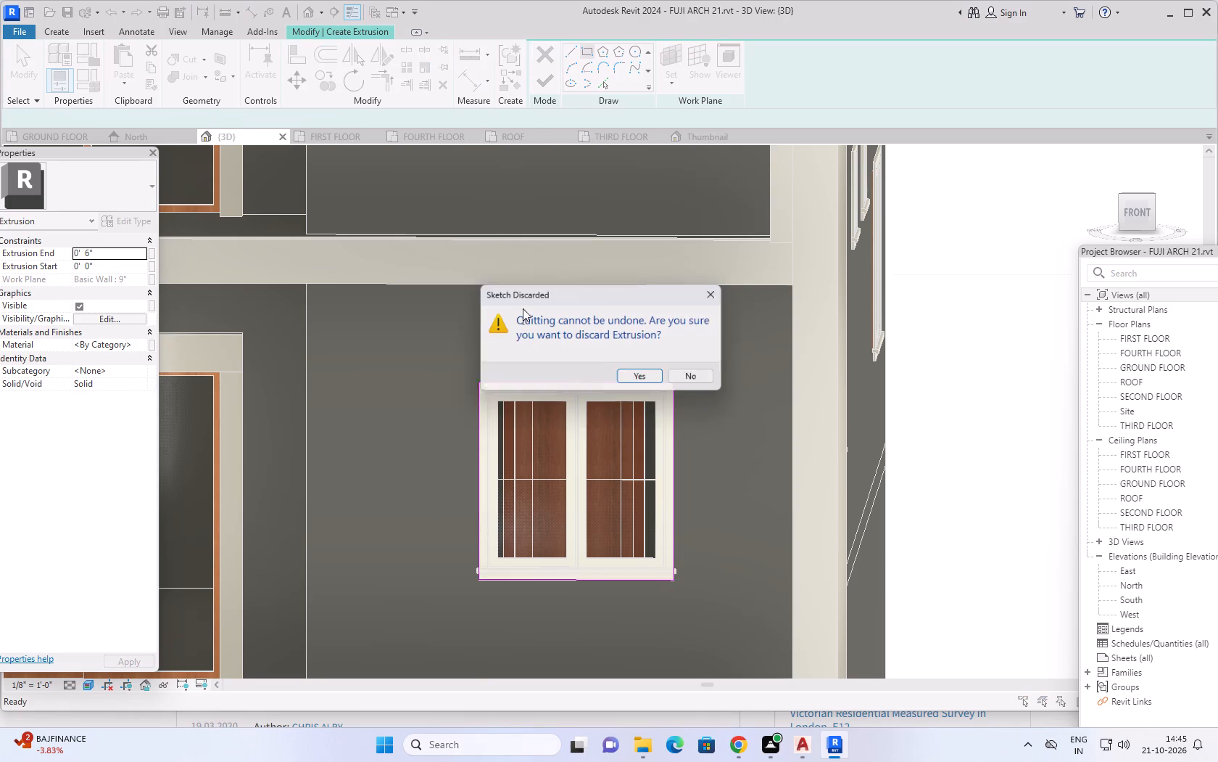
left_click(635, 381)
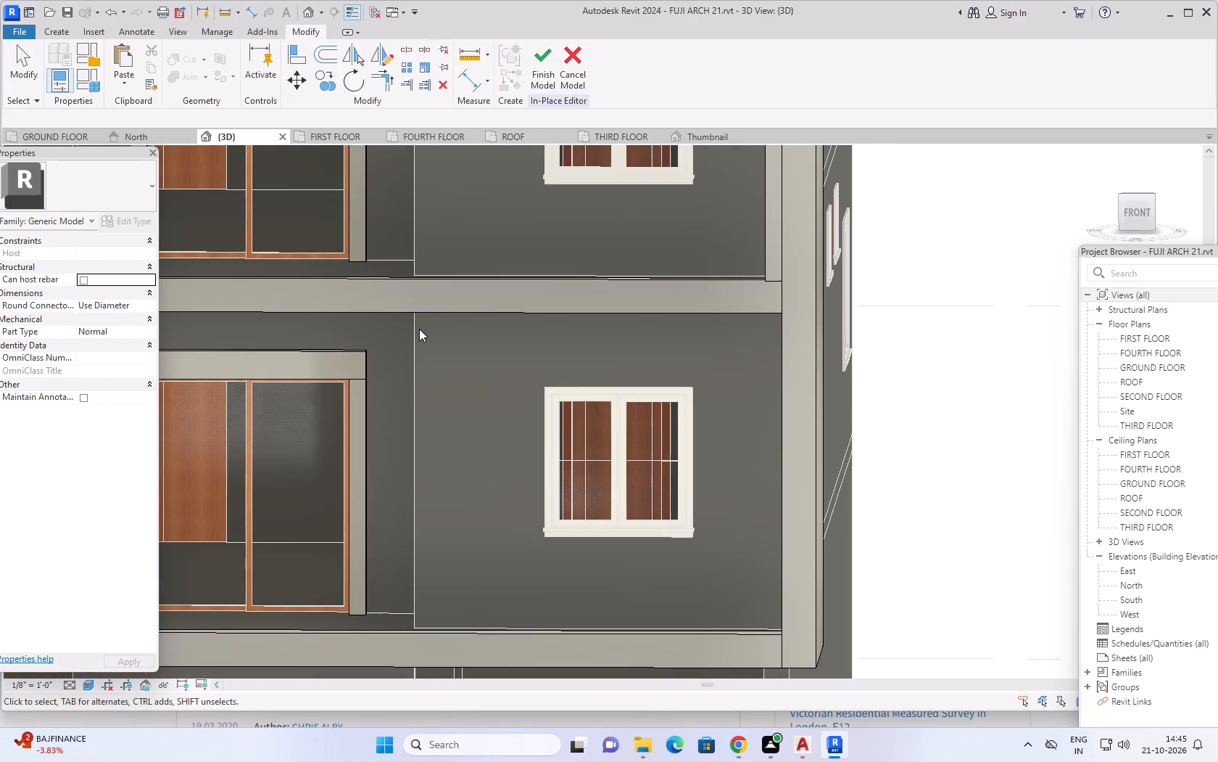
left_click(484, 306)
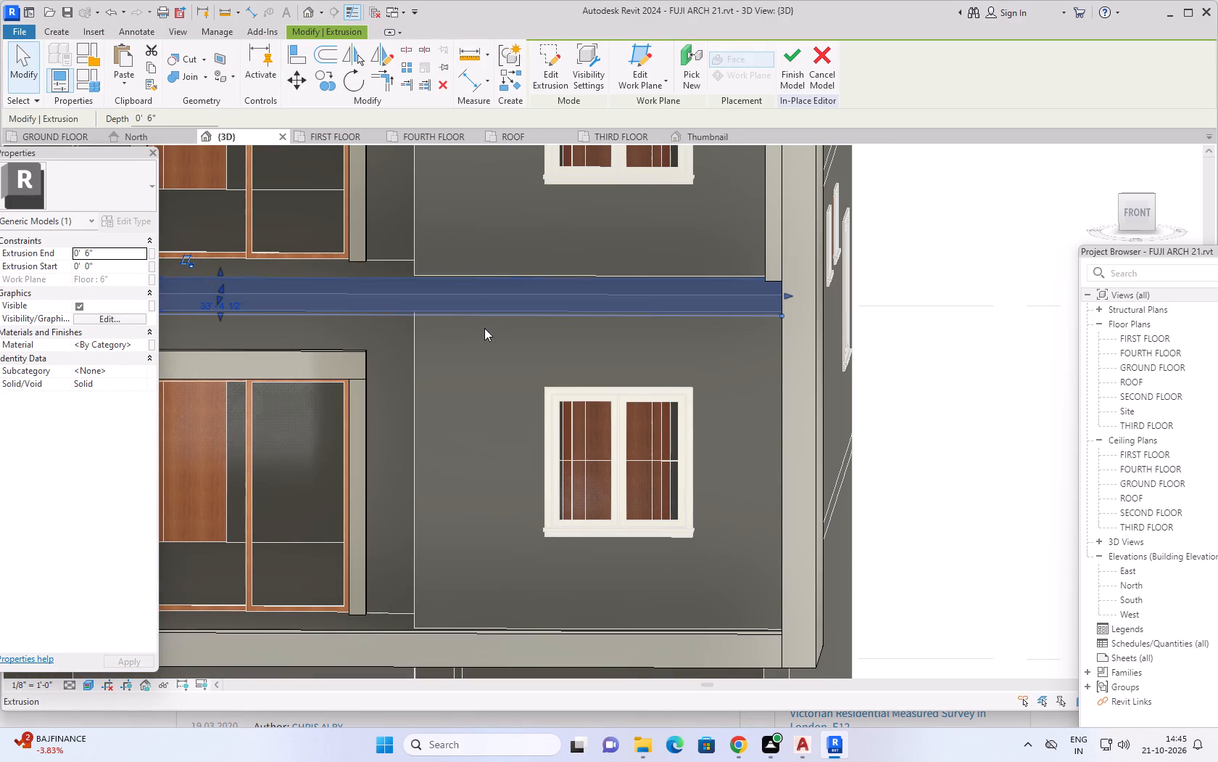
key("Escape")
Start a solid extrusion on the lowest balcony's casement window wall, using a rectangle sketch with a 1' offset.
left_click(59, 29)
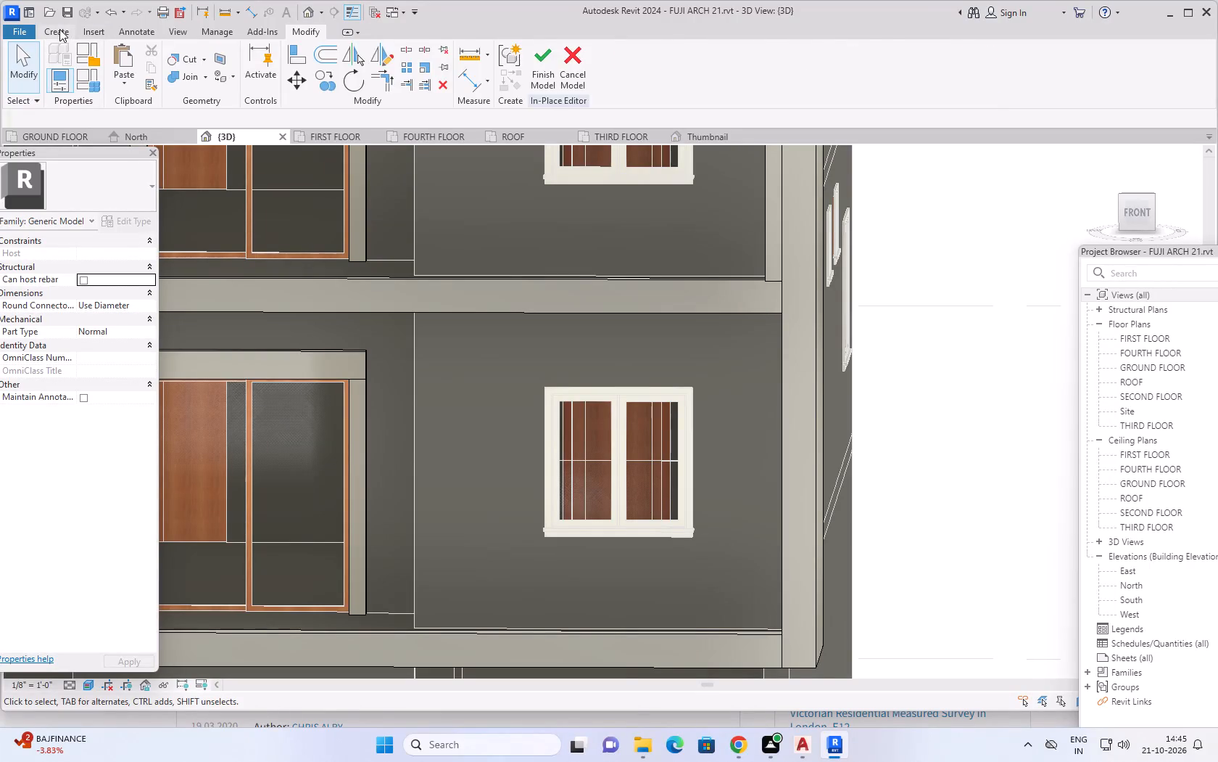
left_click(116, 51)
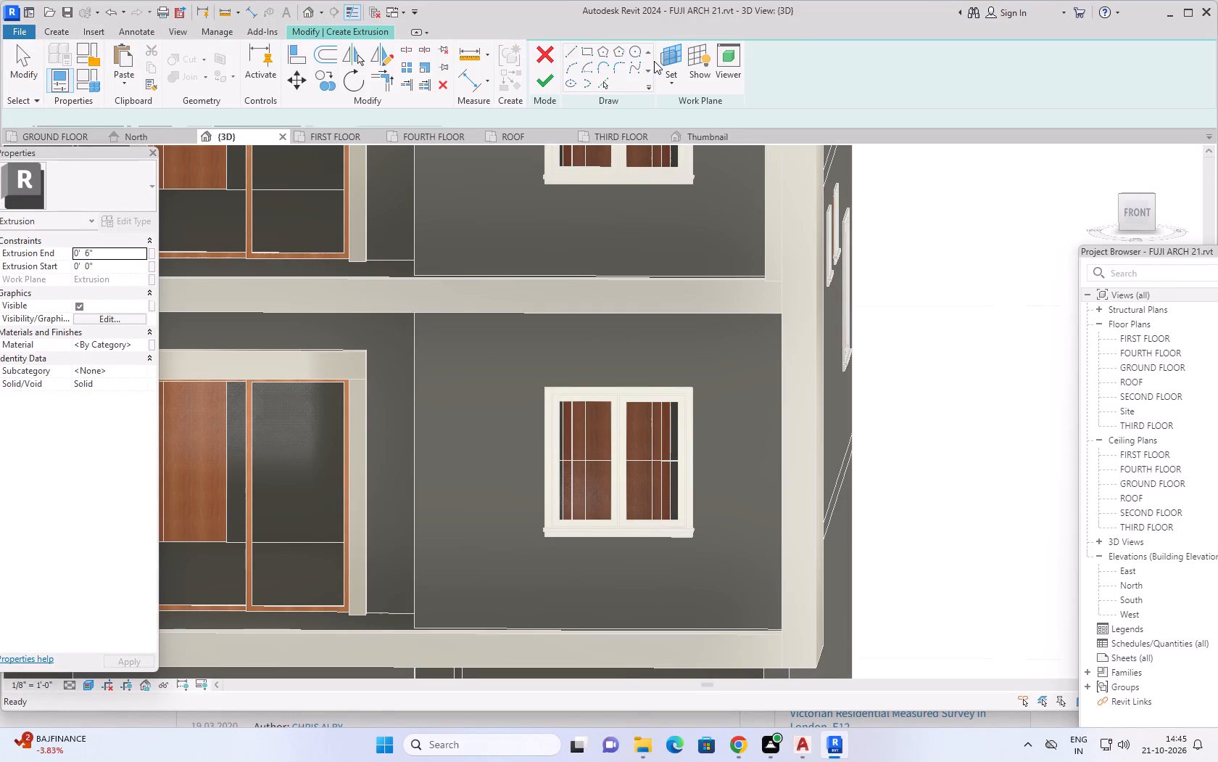
left_click(668, 81)
left_click(676, 144)
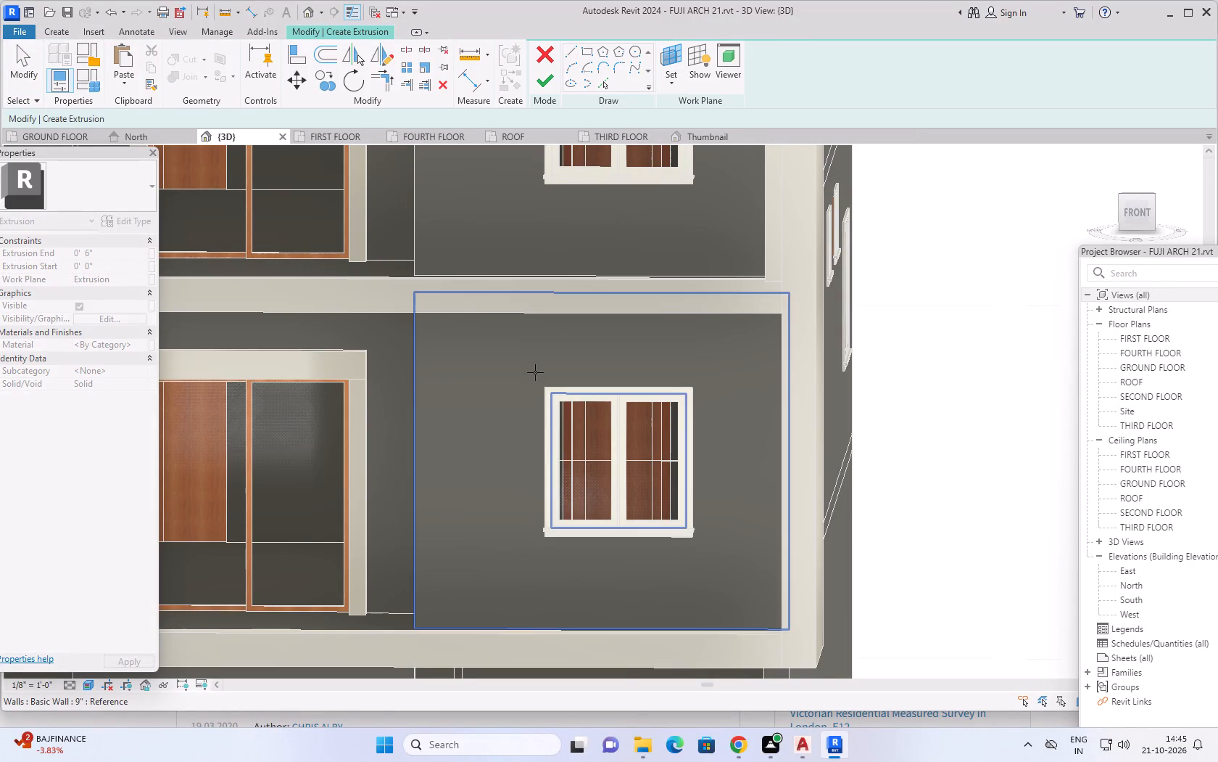
left_click(535, 372)
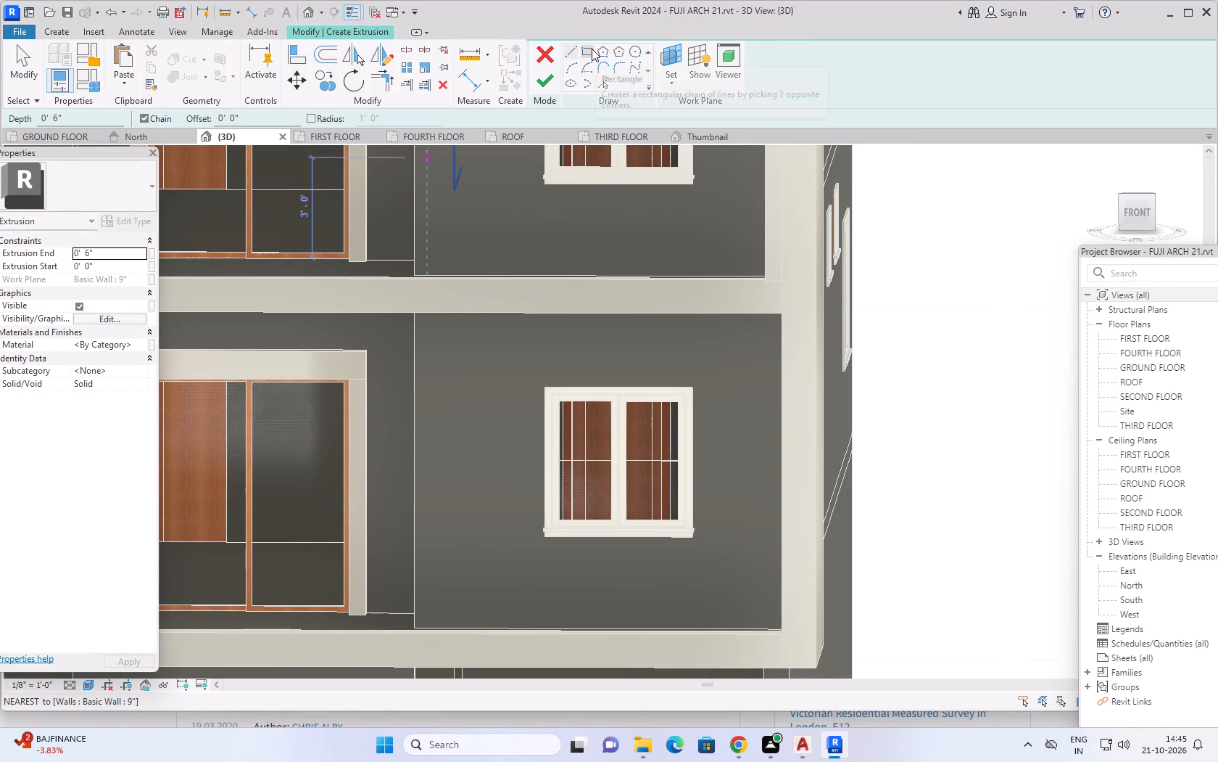
left_click(592, 49)
left_click_drag(252, 119, 191, 119)
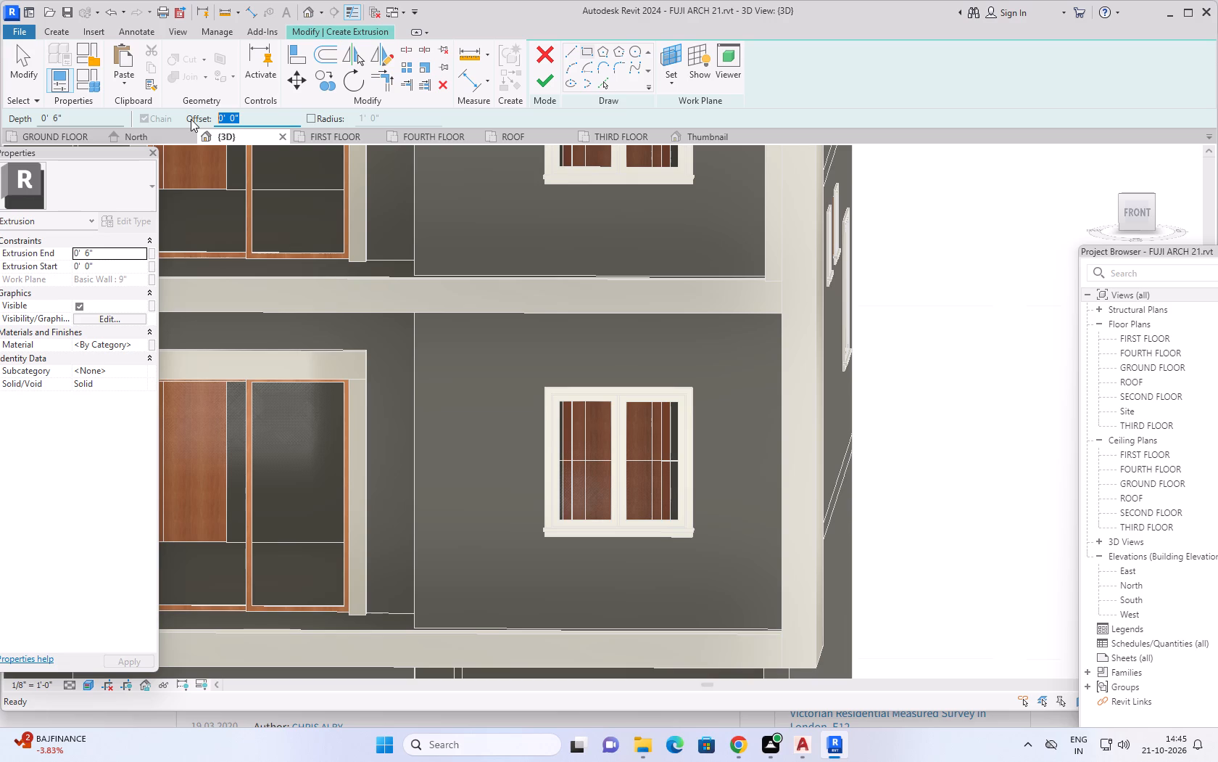
key("1")
key("apostrophe")
key("Return")
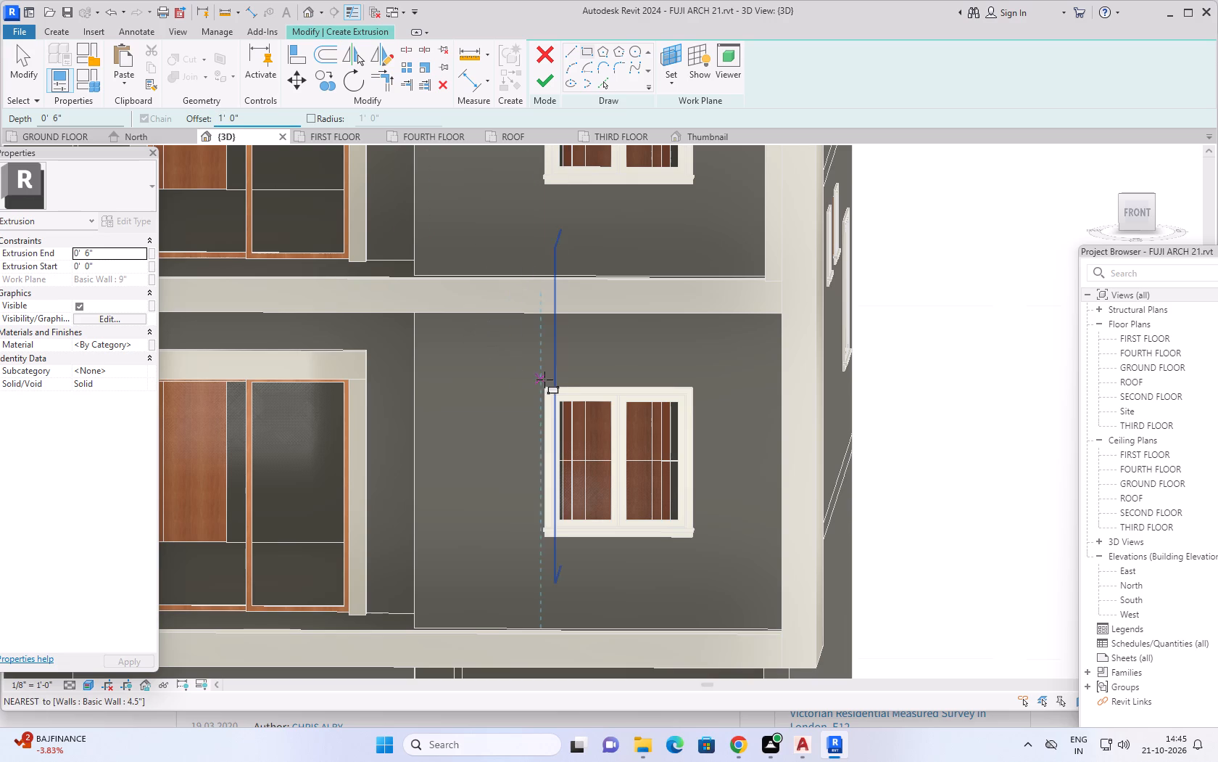
Sketch the offset rectangle around the casement window's trim, about 6'-5 3/8" high, and finish the 6" deep solid extrusion.
scroll(542, 381, "up", 10)
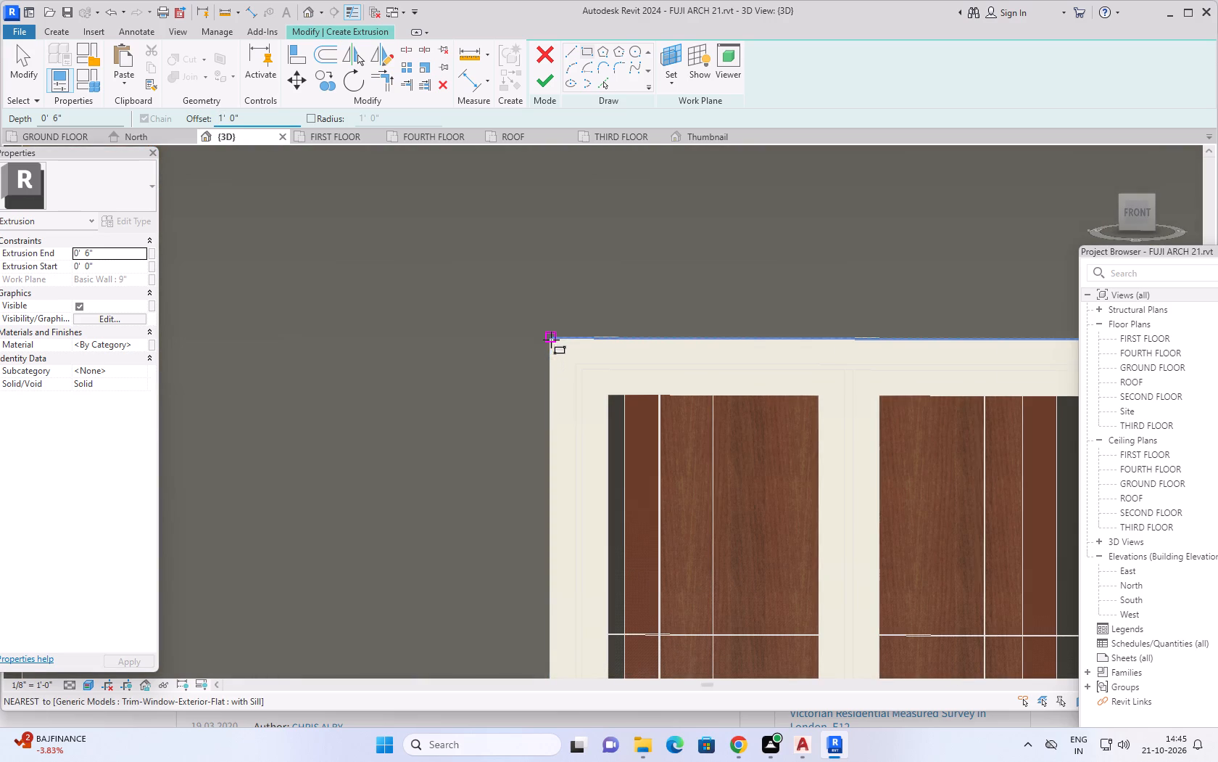
left_click(551, 335)
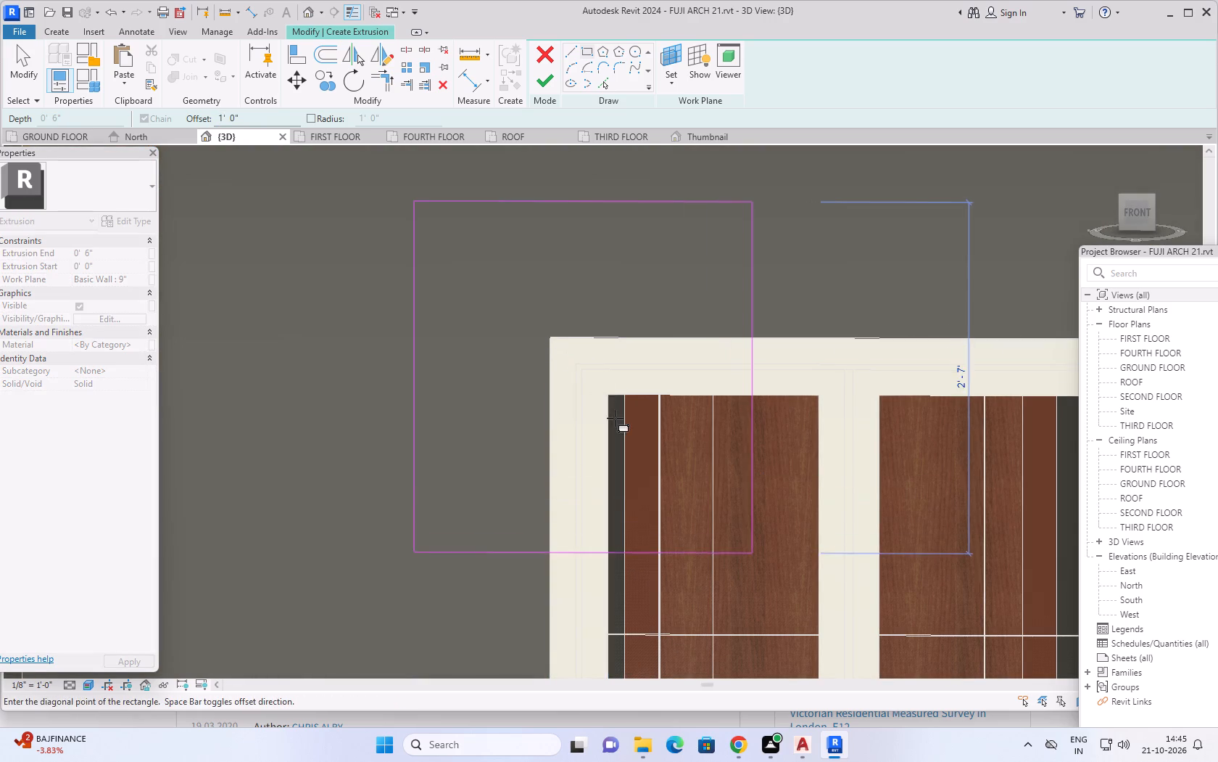
scroll(615, 418, "down", 13)
middle_click_drag(616, 412, 576, 400)
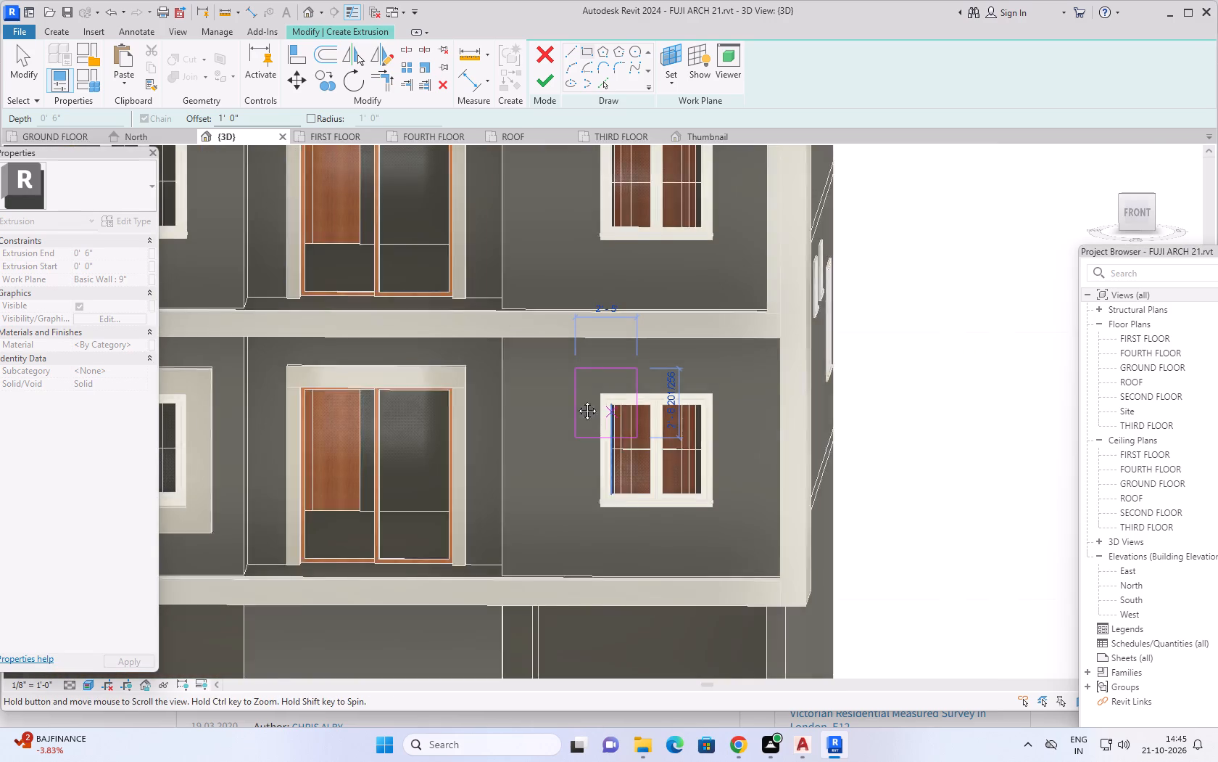
middle_click_drag(576, 400, 445, 365)
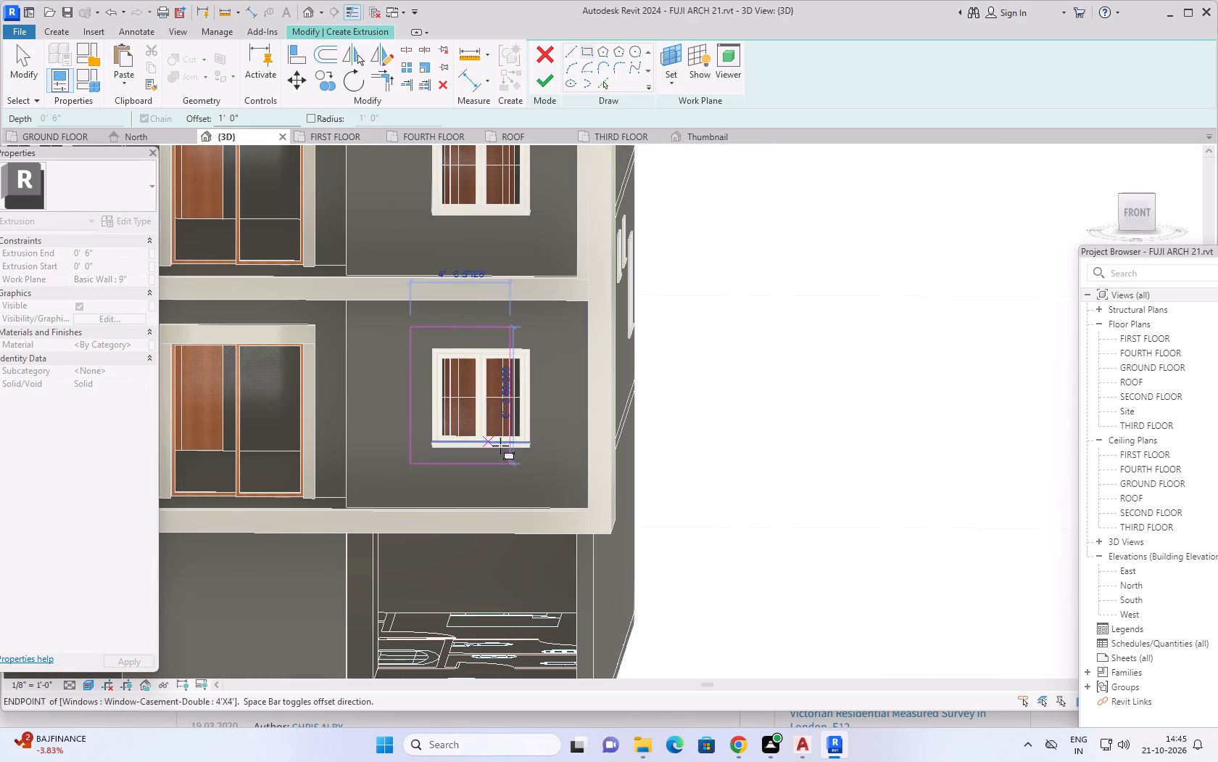
scroll(513, 444, "up", 3)
middle_click_drag(513, 450, 529, 452)
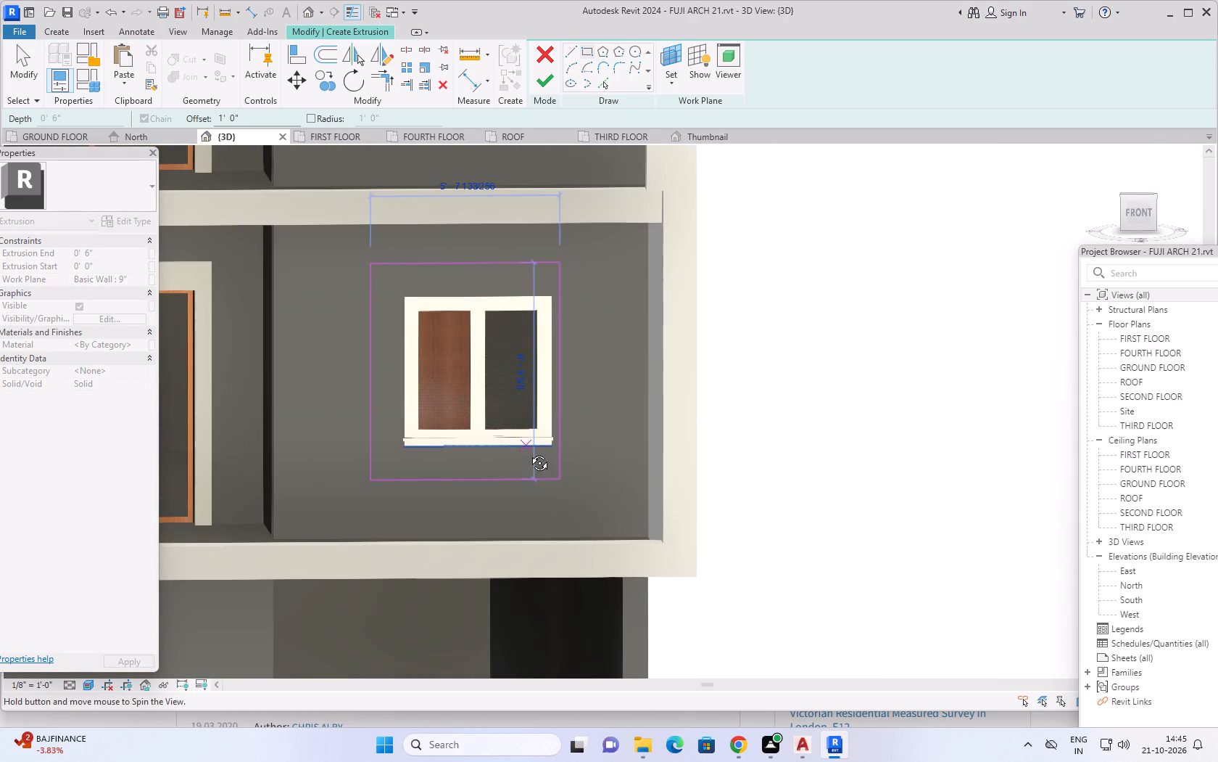
middle_click_drag(529, 452, 523, 464)
scroll(545, 448, "up", 4)
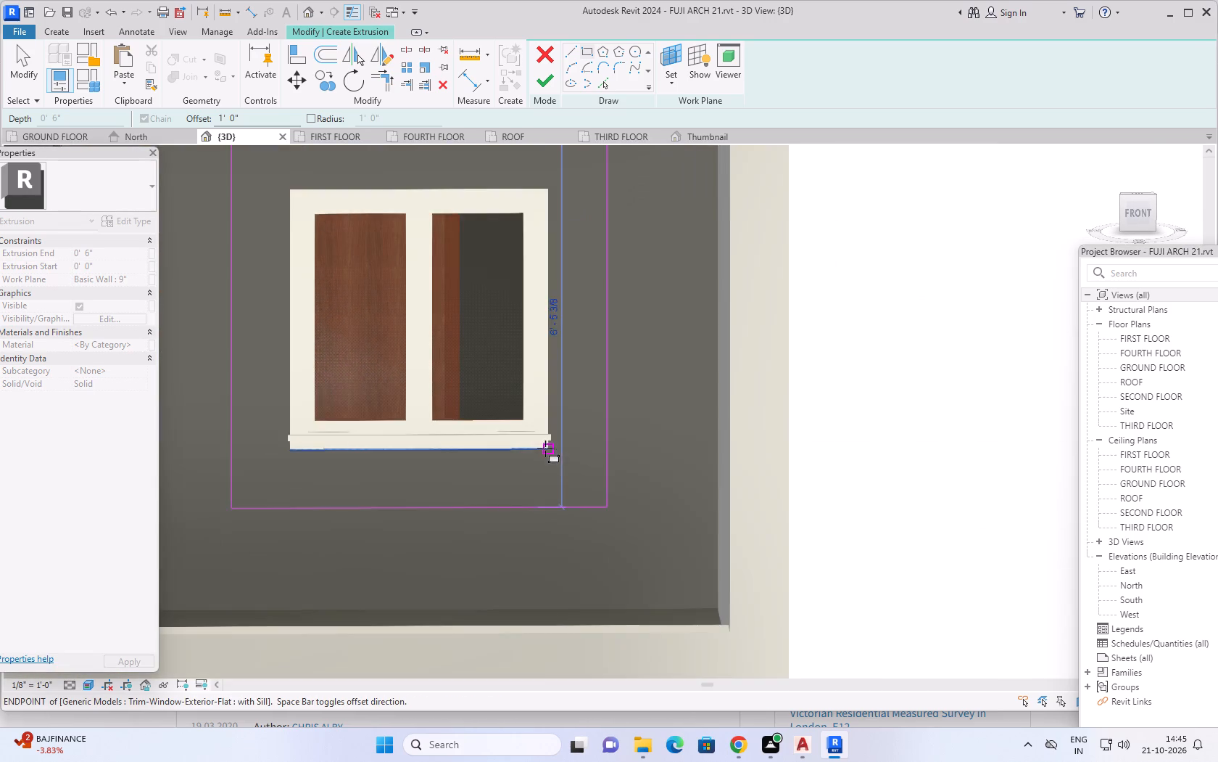
scroll(547, 456, "up", 10)
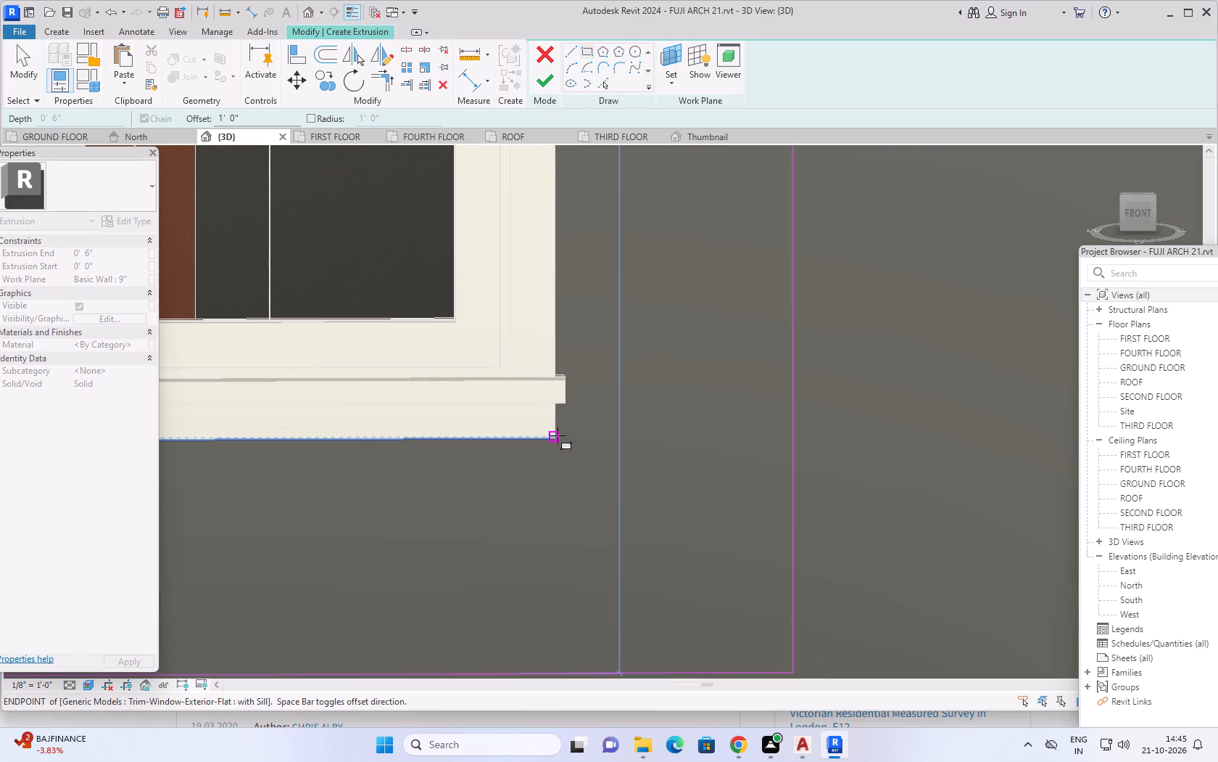
left_click(558, 440)
scroll(465, 467, "down", 3)
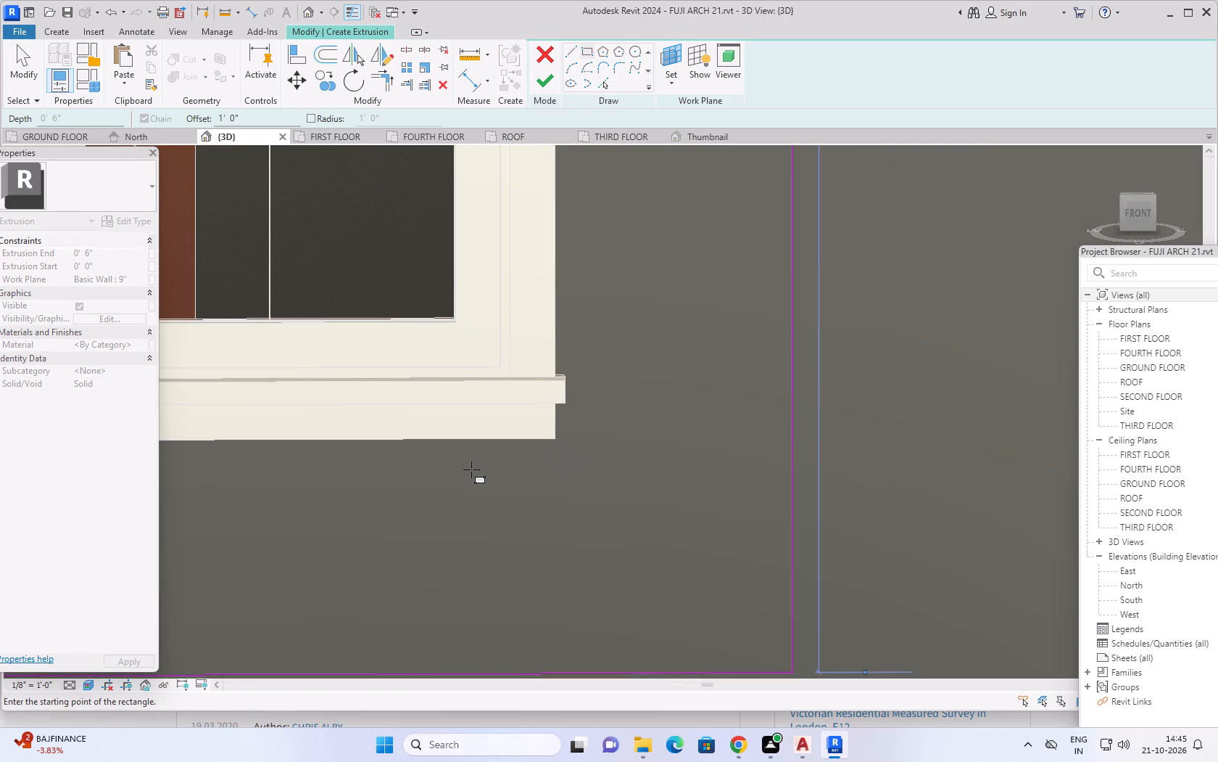
scroll(476, 464, "down", 9)
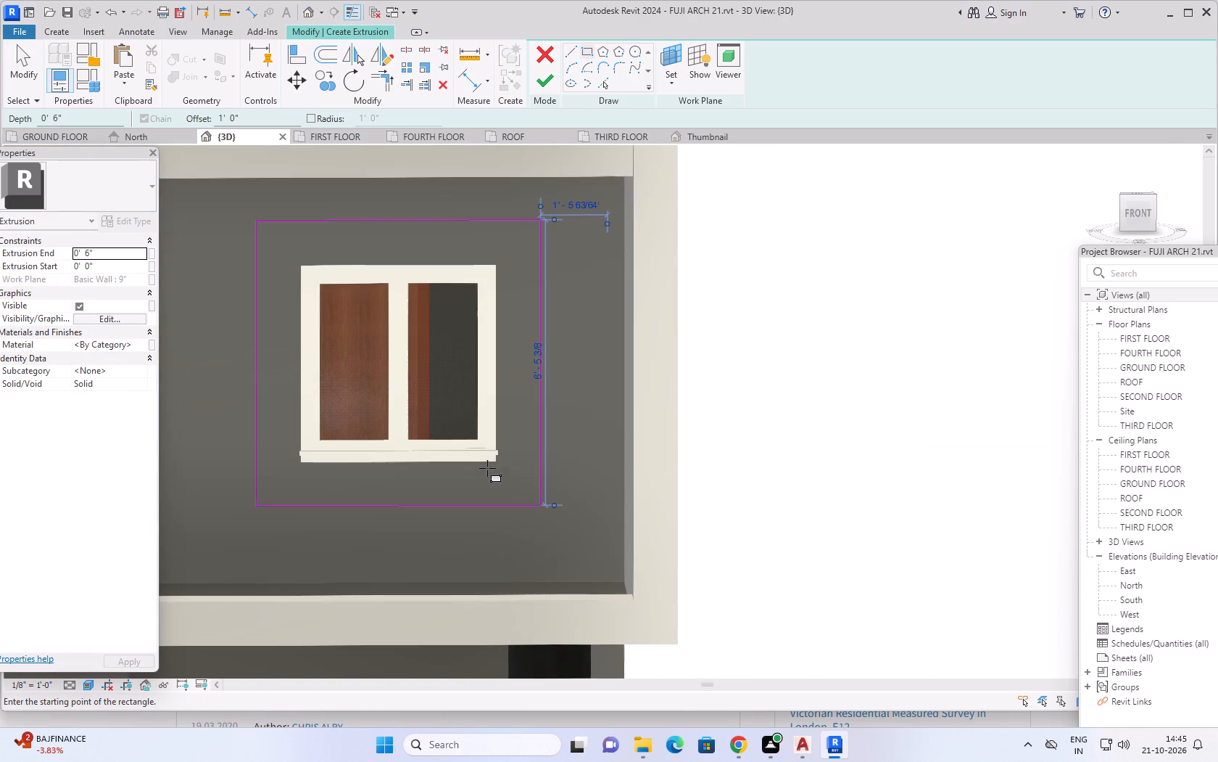
scroll(487, 468, "down", 1)
scroll(391, 341, "down", 2)
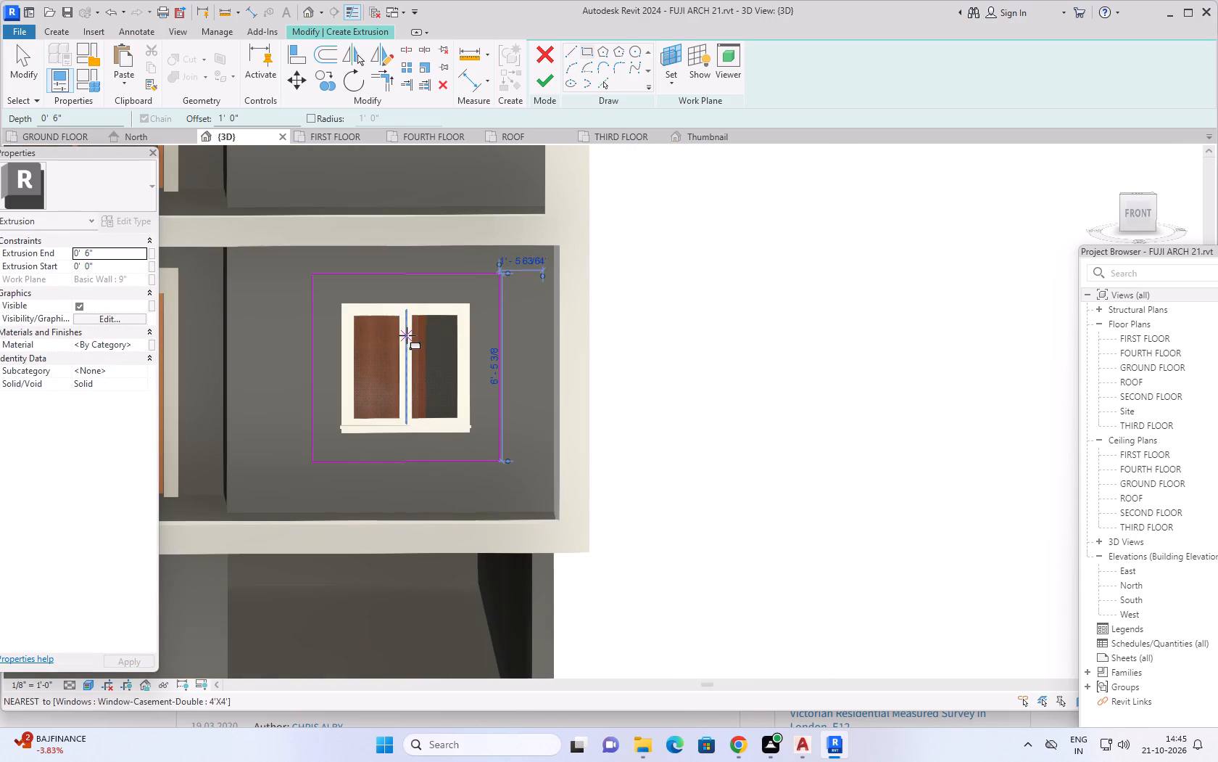
scroll(388, 334, "down", 1)
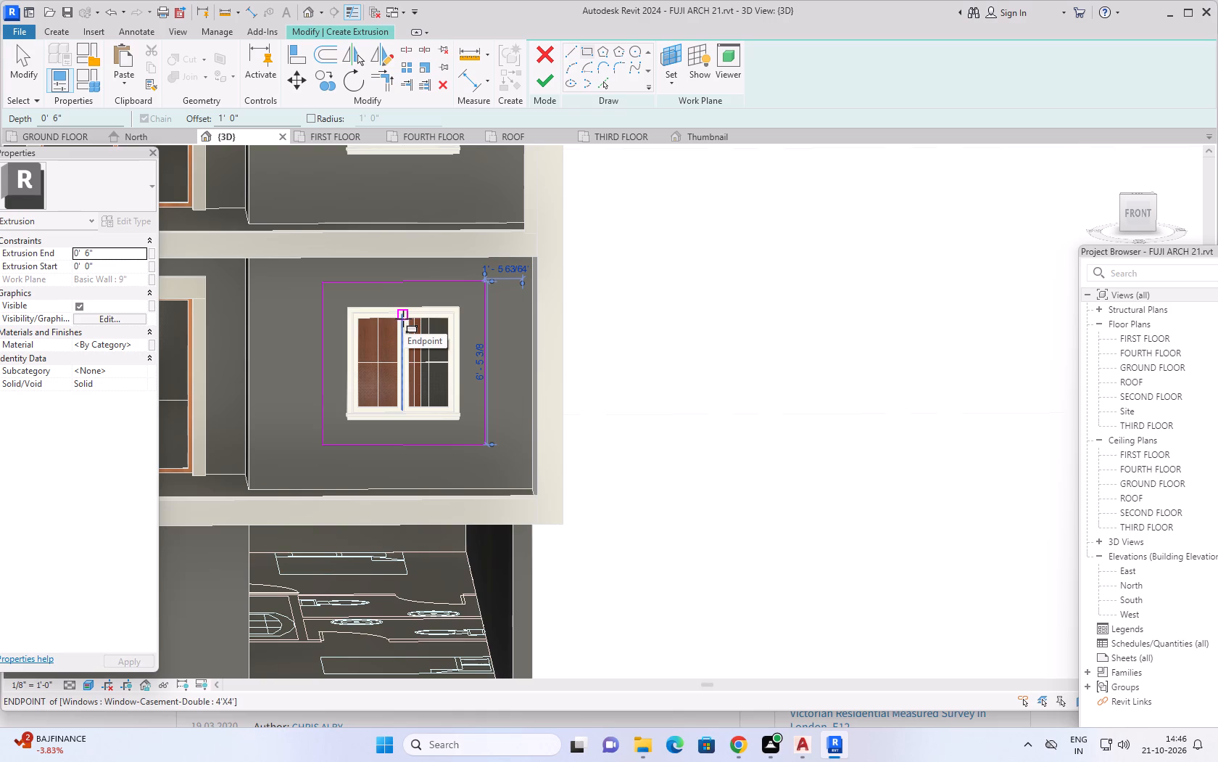
left_click(539, 83)
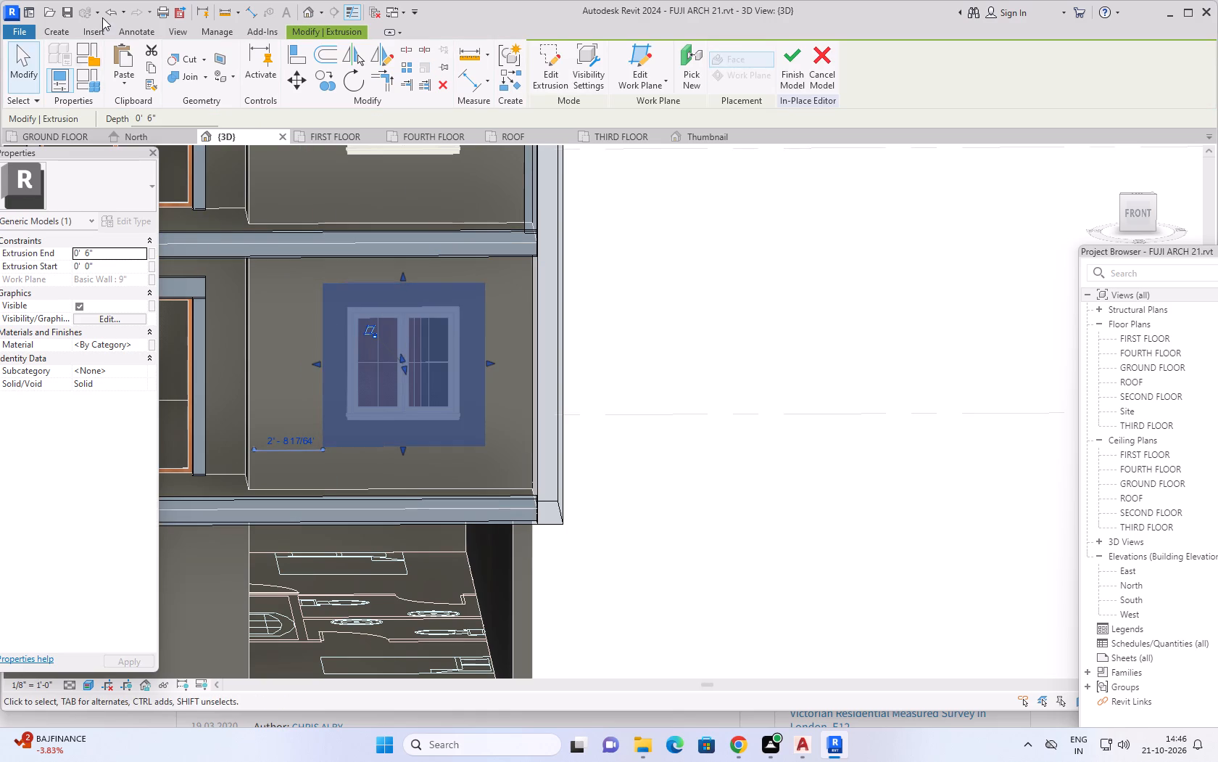
Cut the new block with a 6" void extrusion, a 4'-4 1/2" by 4'-5 3/8" rectangle offset 1' inside its edges, and finish the in-place model.
left_click(62, 27)
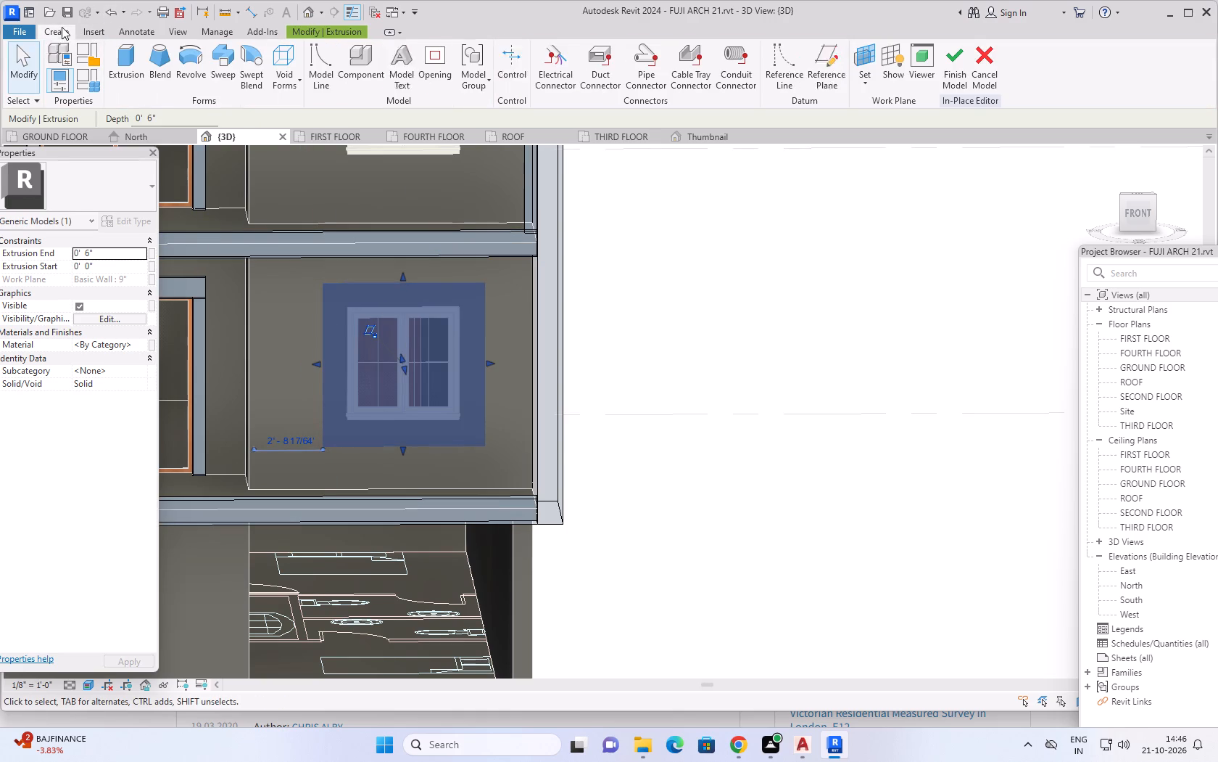
left_click(295, 77)
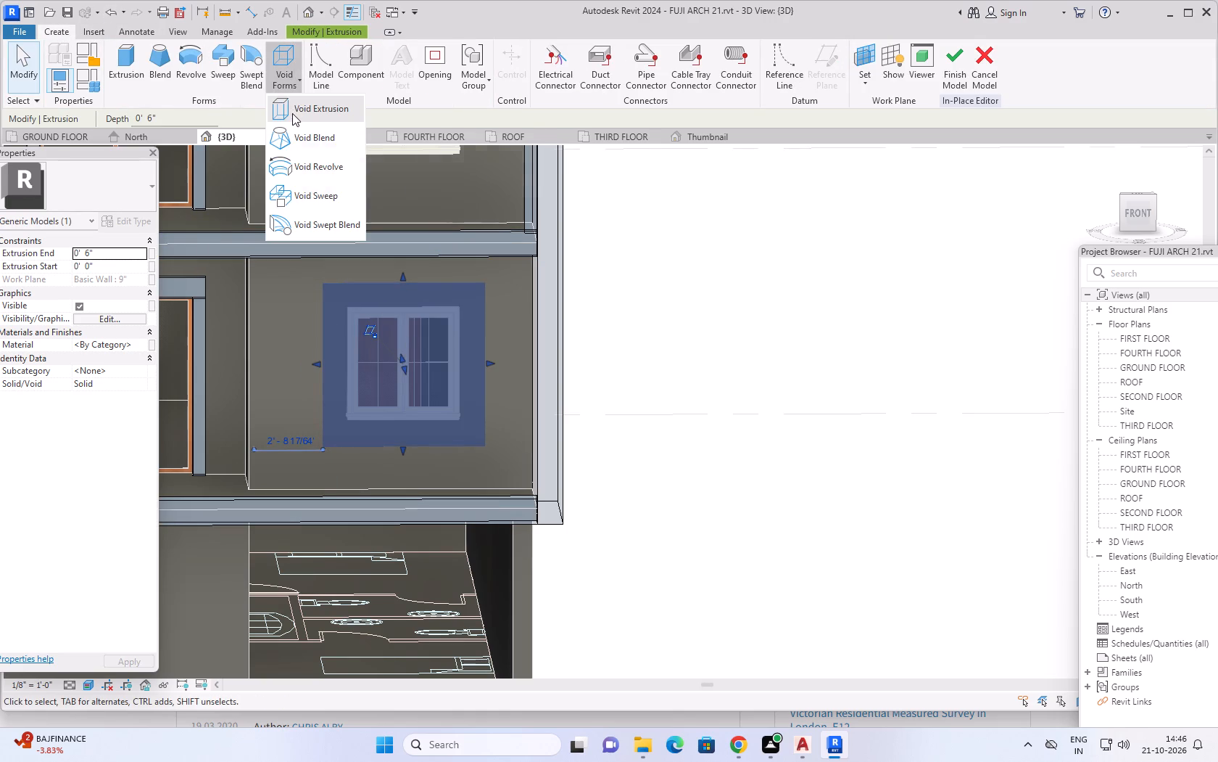
left_click(292, 114)
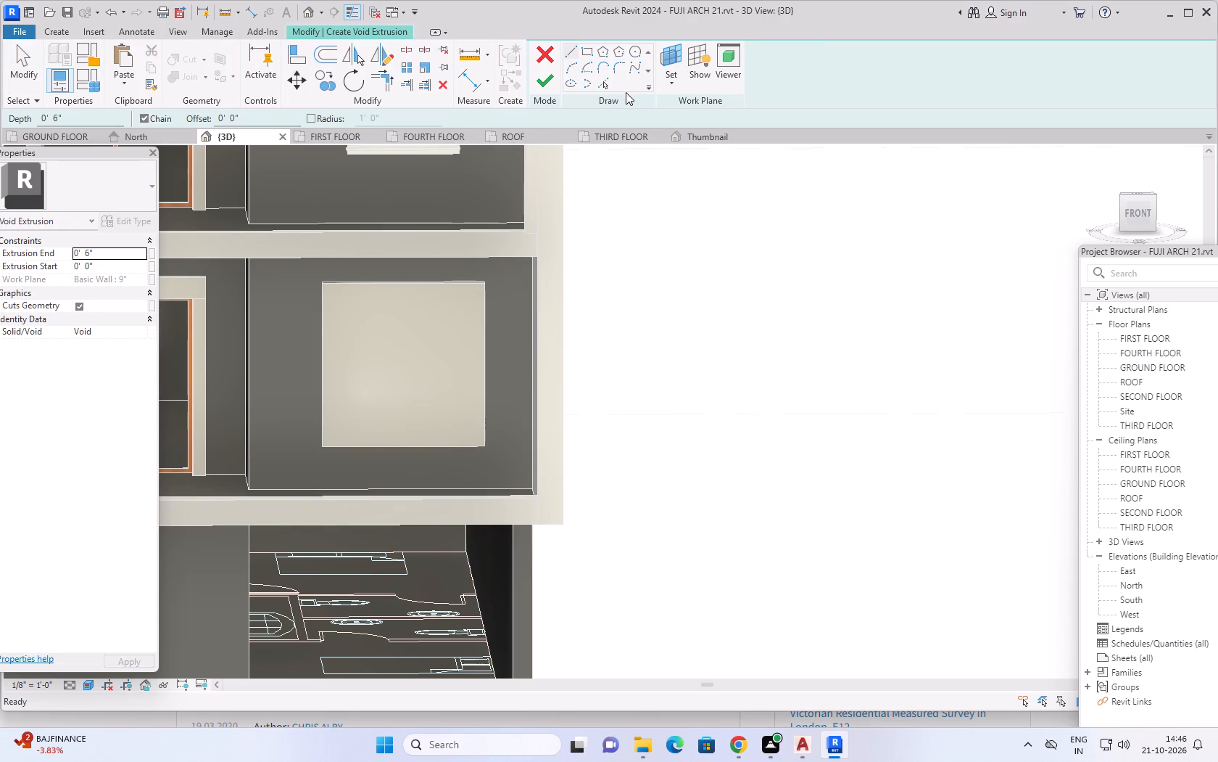
left_click(676, 86)
left_click(681, 136)
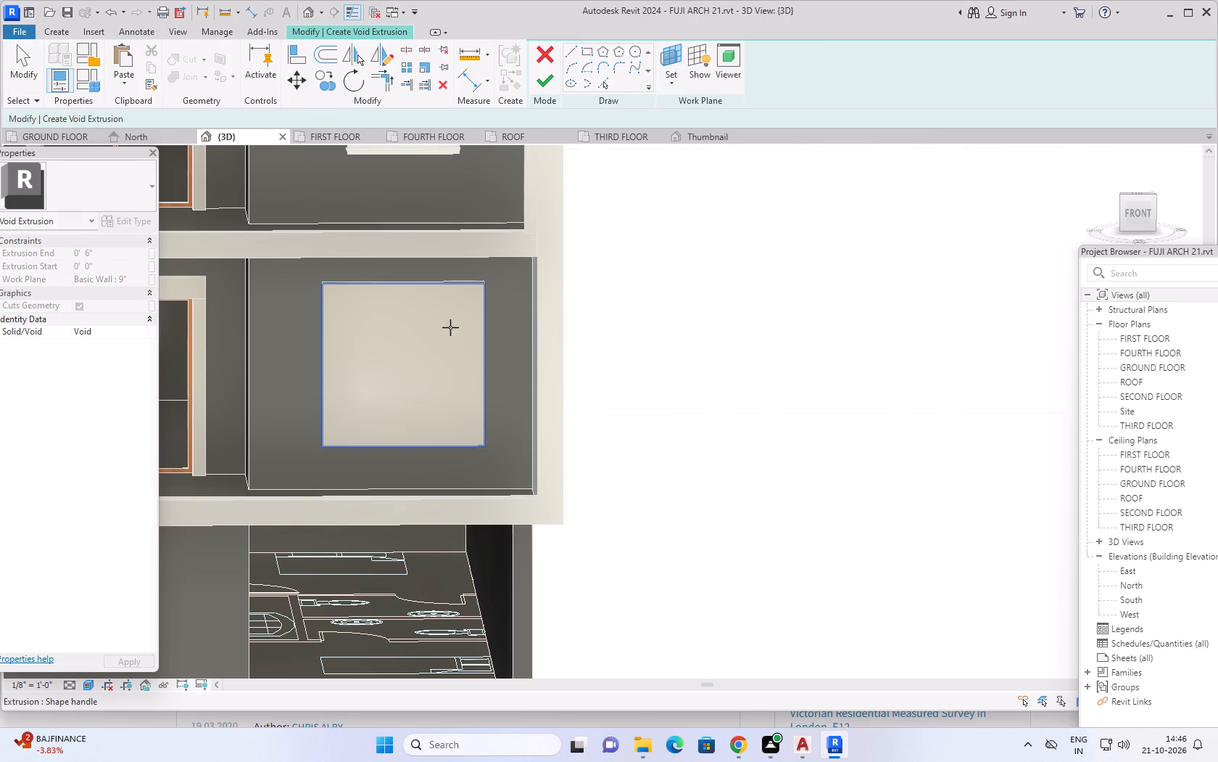
left_click(439, 335)
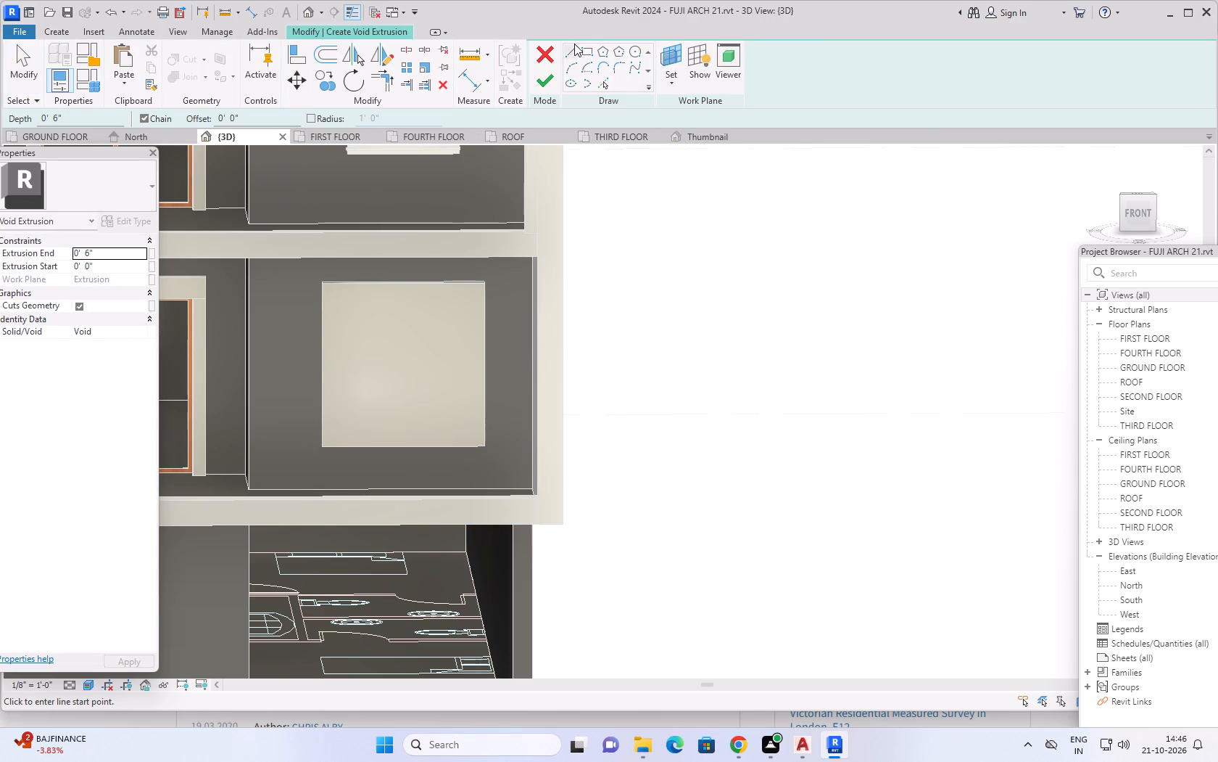
left_click(585, 49)
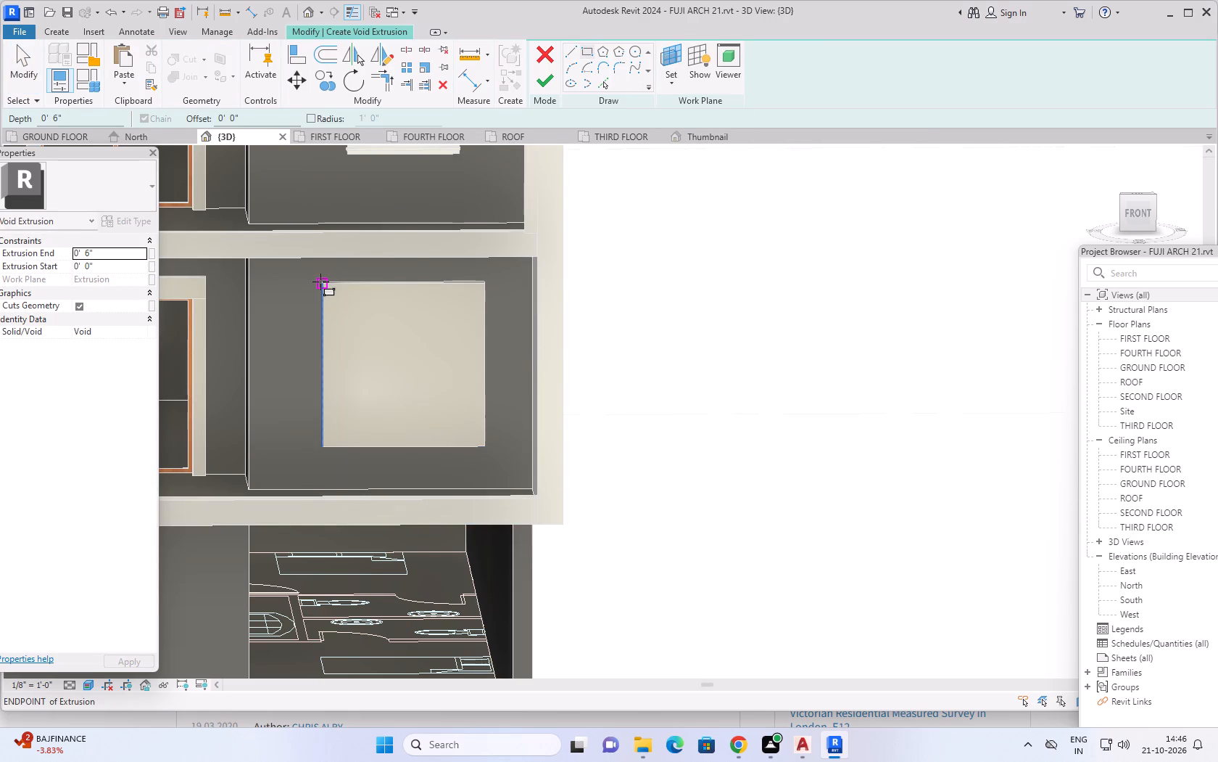
left_click_drag(260, 112, 207, 120)
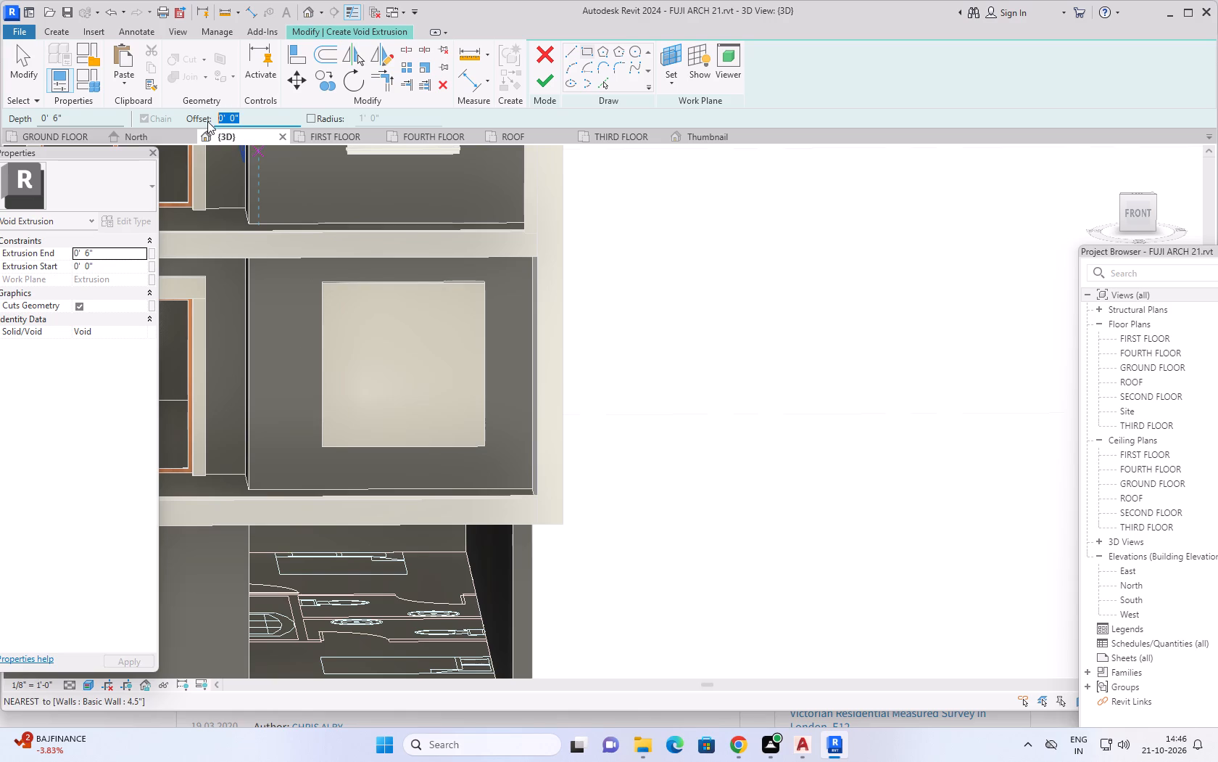
key("1")
key("apostrophe")
key("Return")
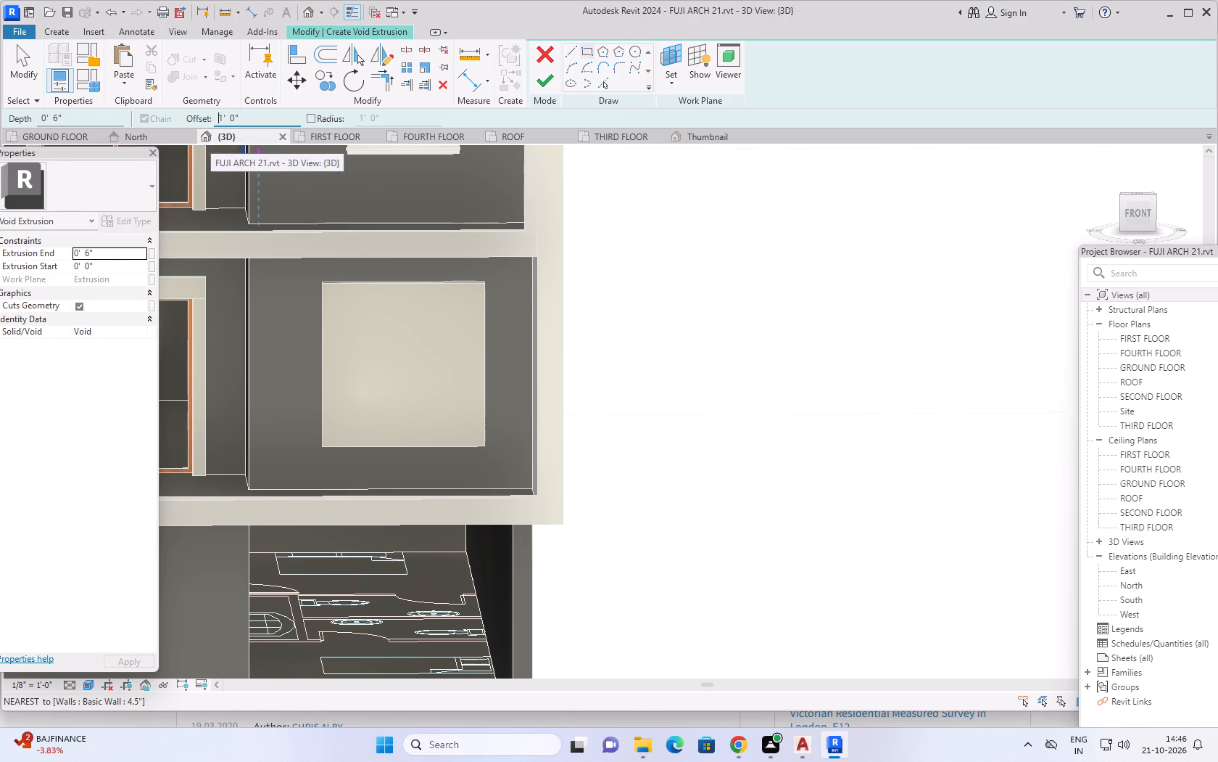
left_click(323, 282)
key("space")
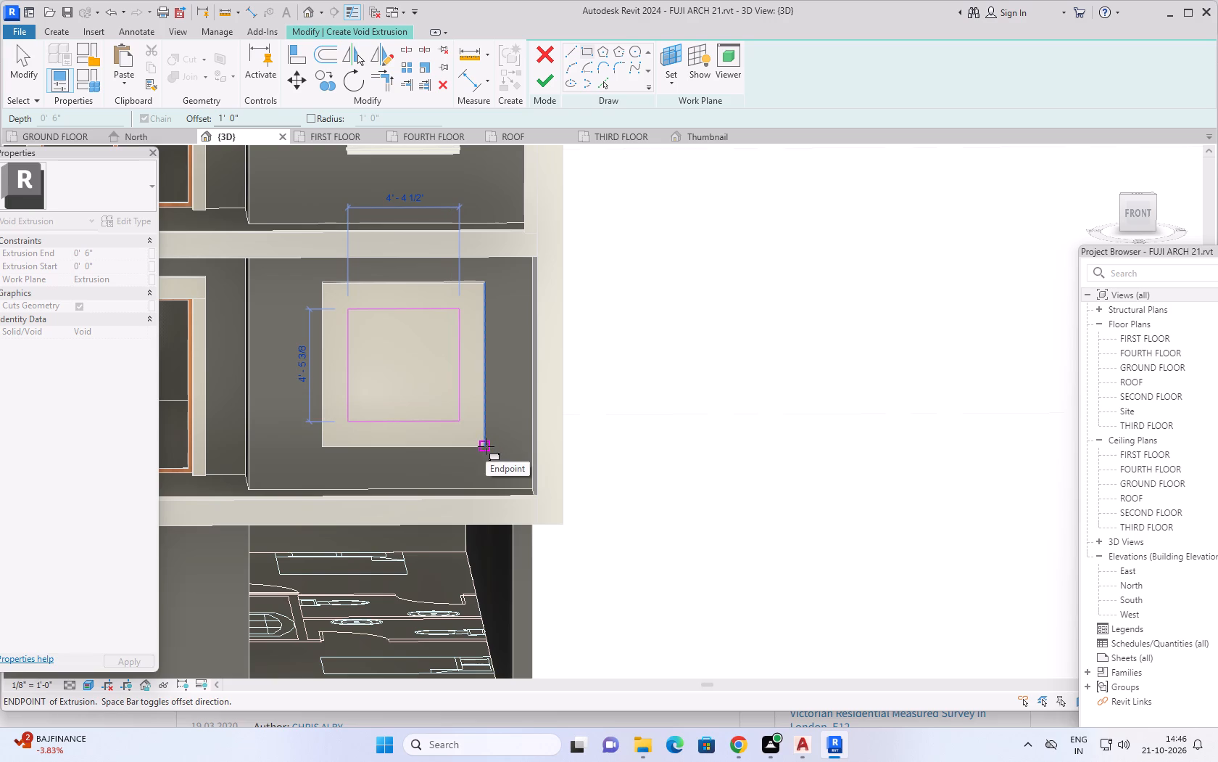
left_click(486, 446)
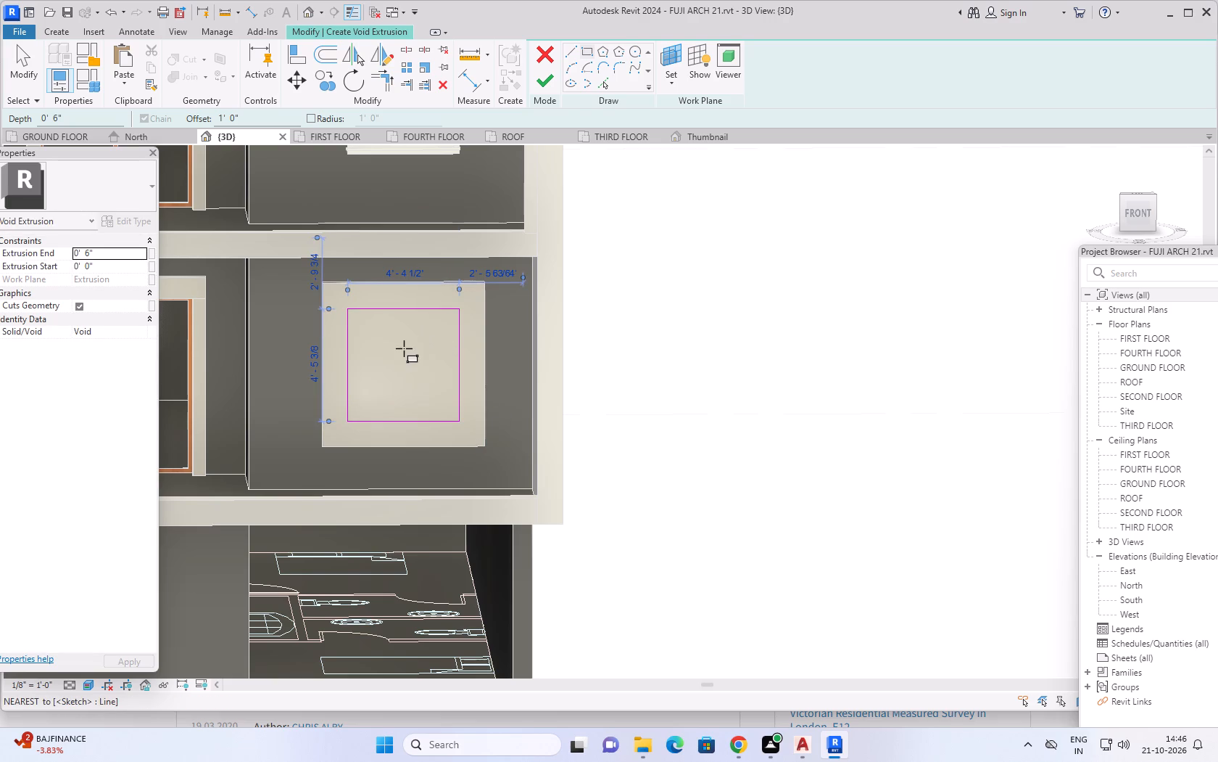
left_click(537, 83)
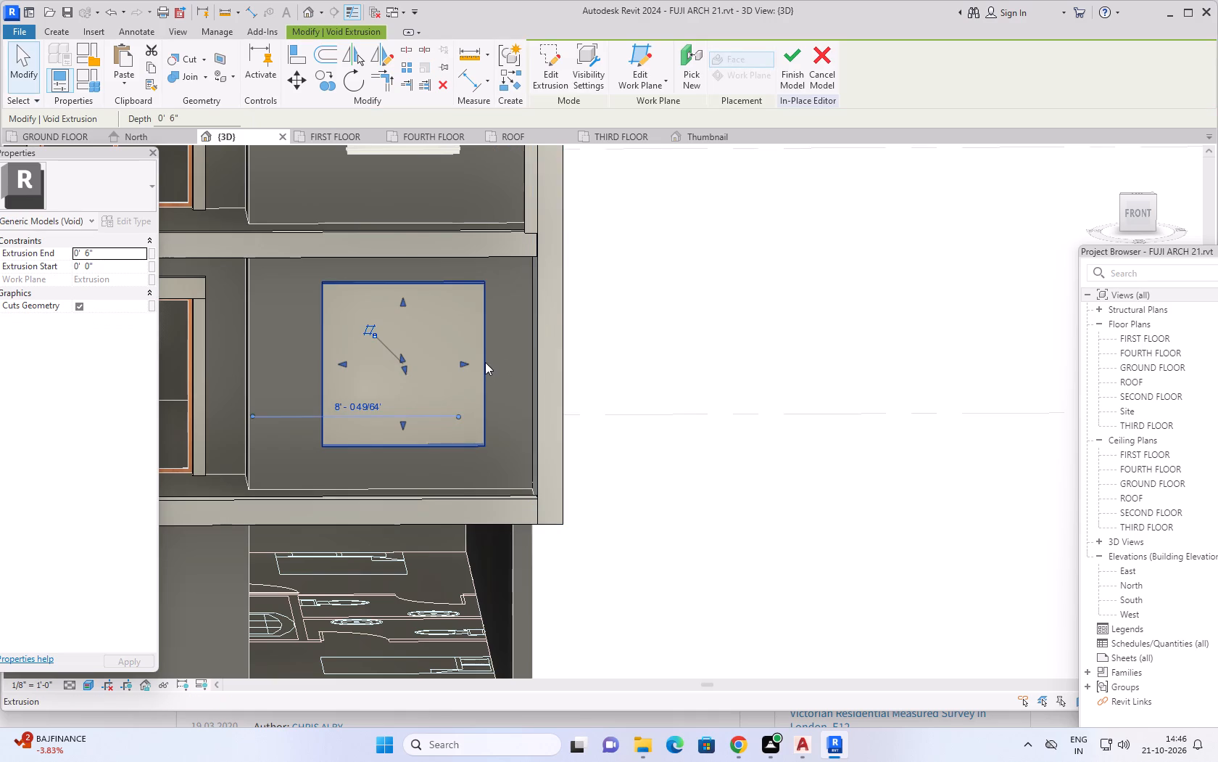
left_click(792, 61)
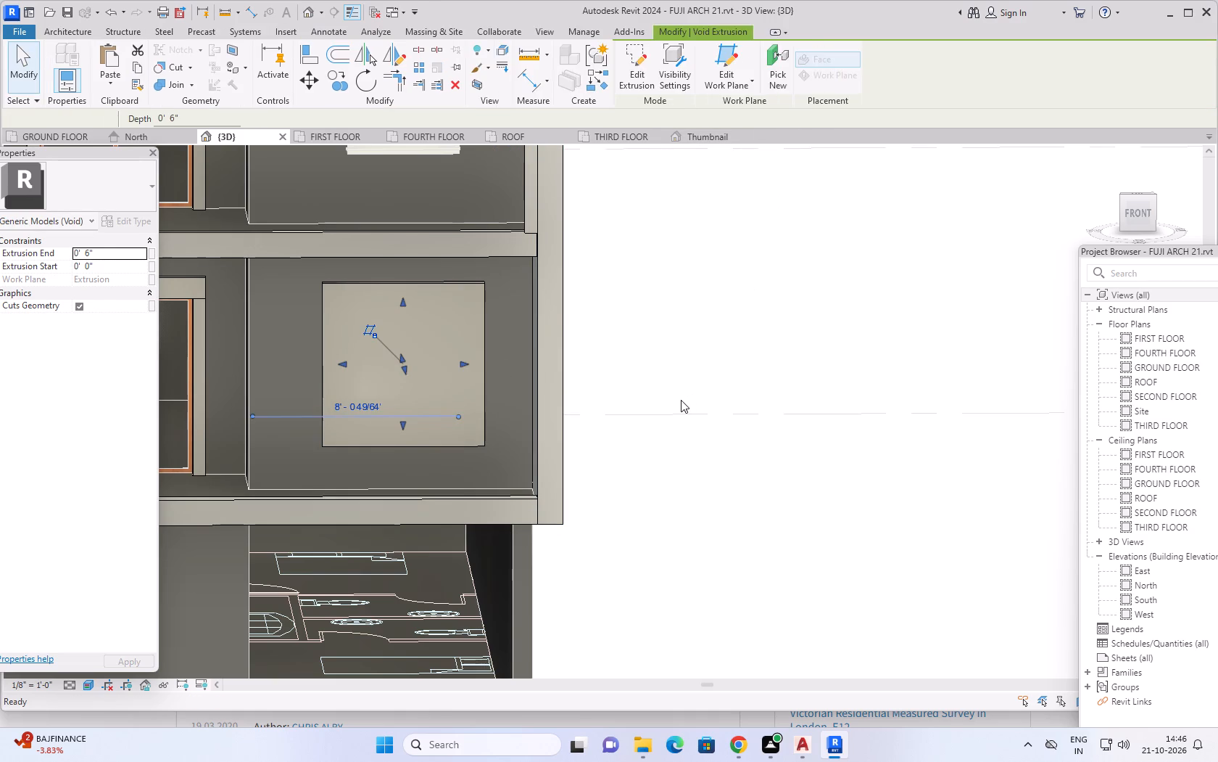
Inspect the window surrounds on the lowest balcony from the front and both sides of the building.
scroll(678, 400, "down", 7)
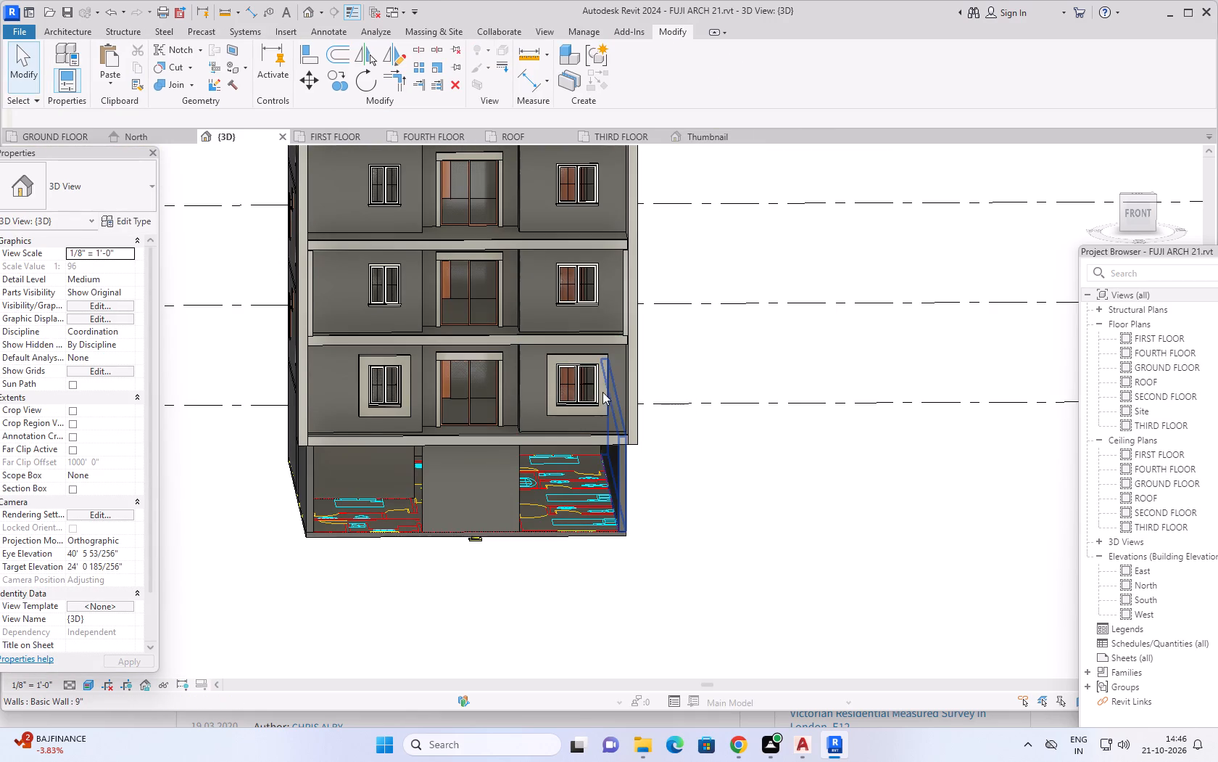
middle_click_drag(587, 380, 524, 470, "shift")
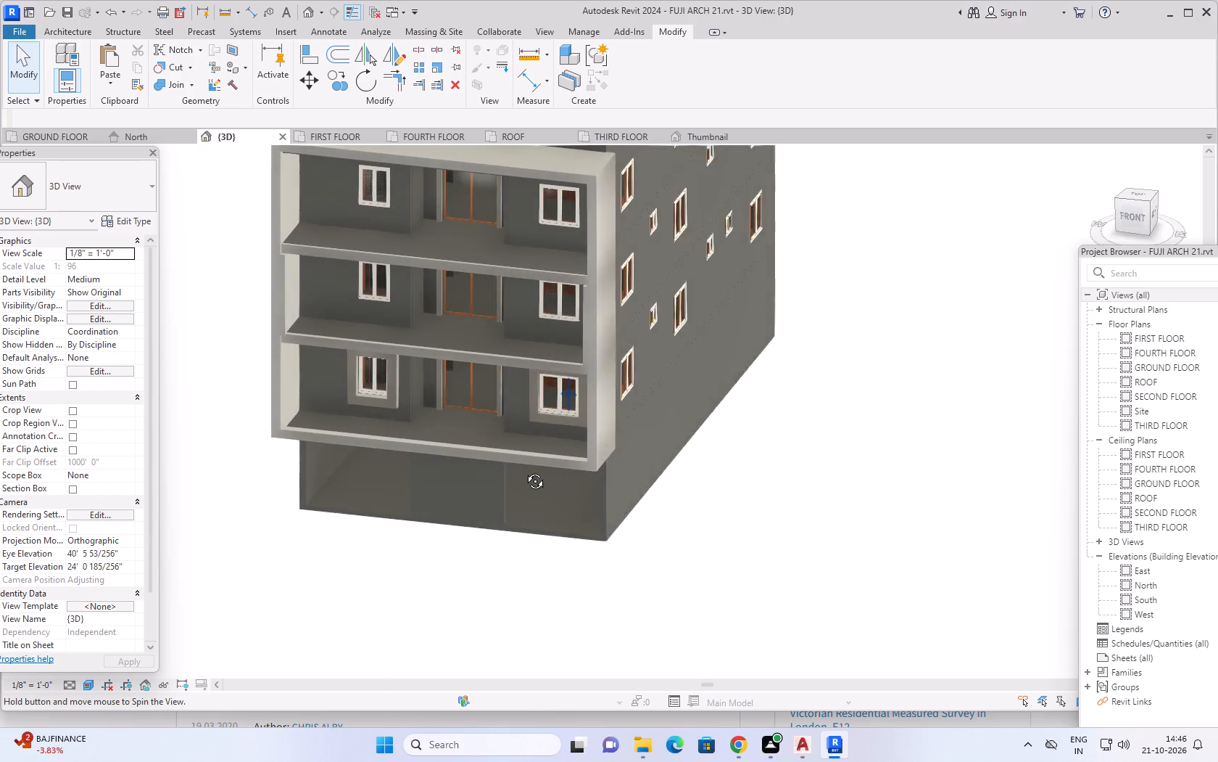
middle_click_drag(524, 470, 502, 461, "shift")
scroll(542, 411, "up", 7)
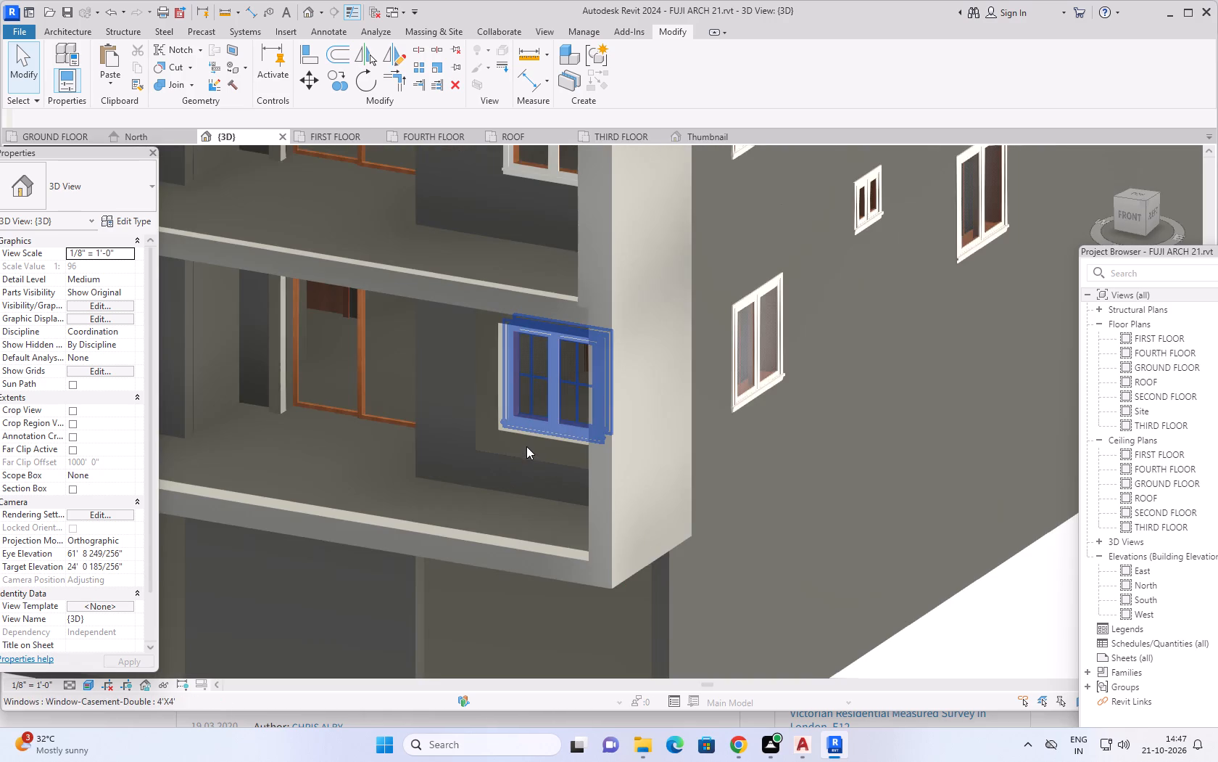
middle_click_drag(513, 446, 767, 390, "shift")
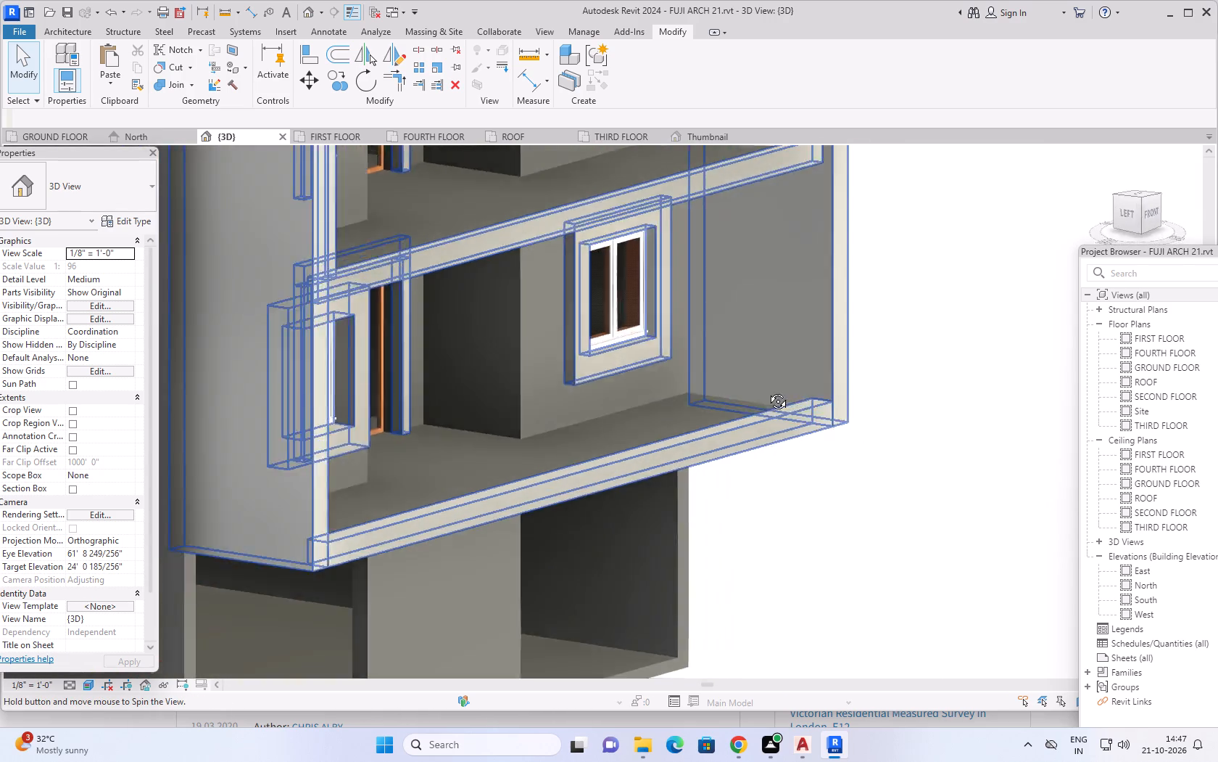
Examine the balcony facade with its door and window surrounds from the front and both sides of the building.
middle_click_drag(767, 390, 637, 377, "shift")
scroll(634, 377, "down", 3)
scroll(634, 377, "up", 1)
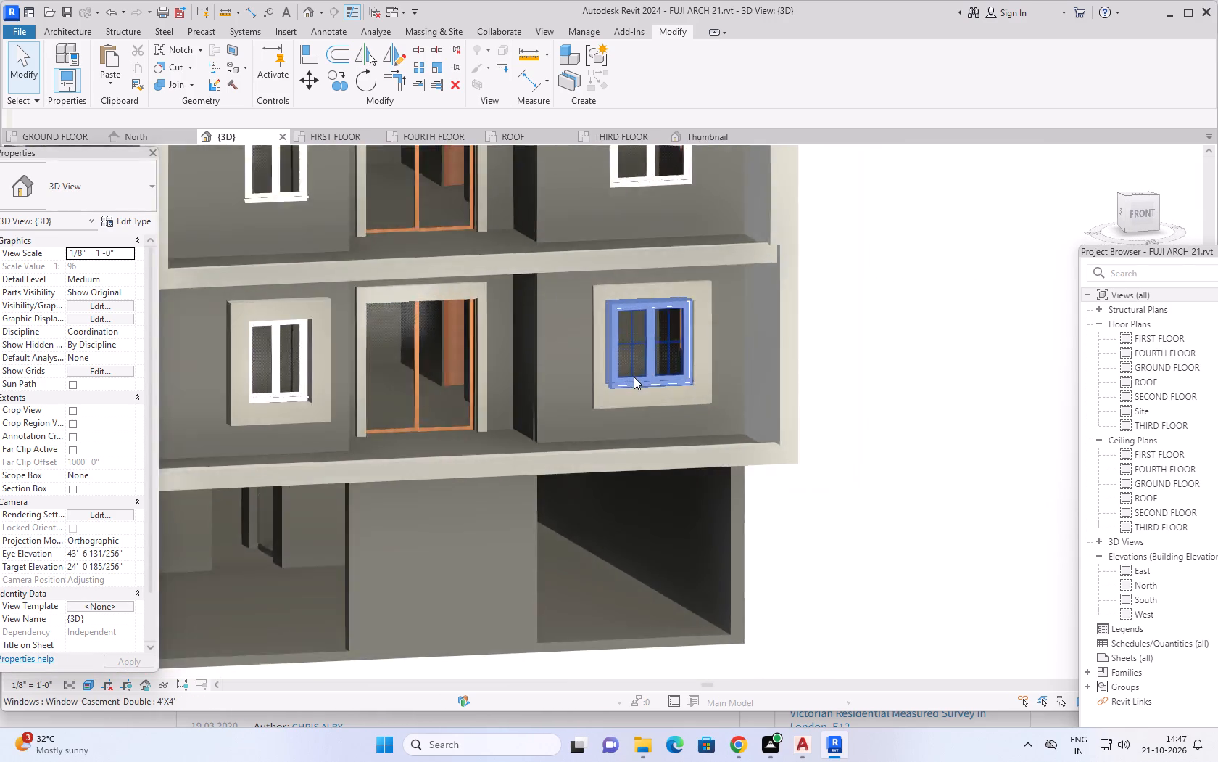
scroll(634, 377, "down", 5)
middle_click_drag(798, 329, 794, 405)
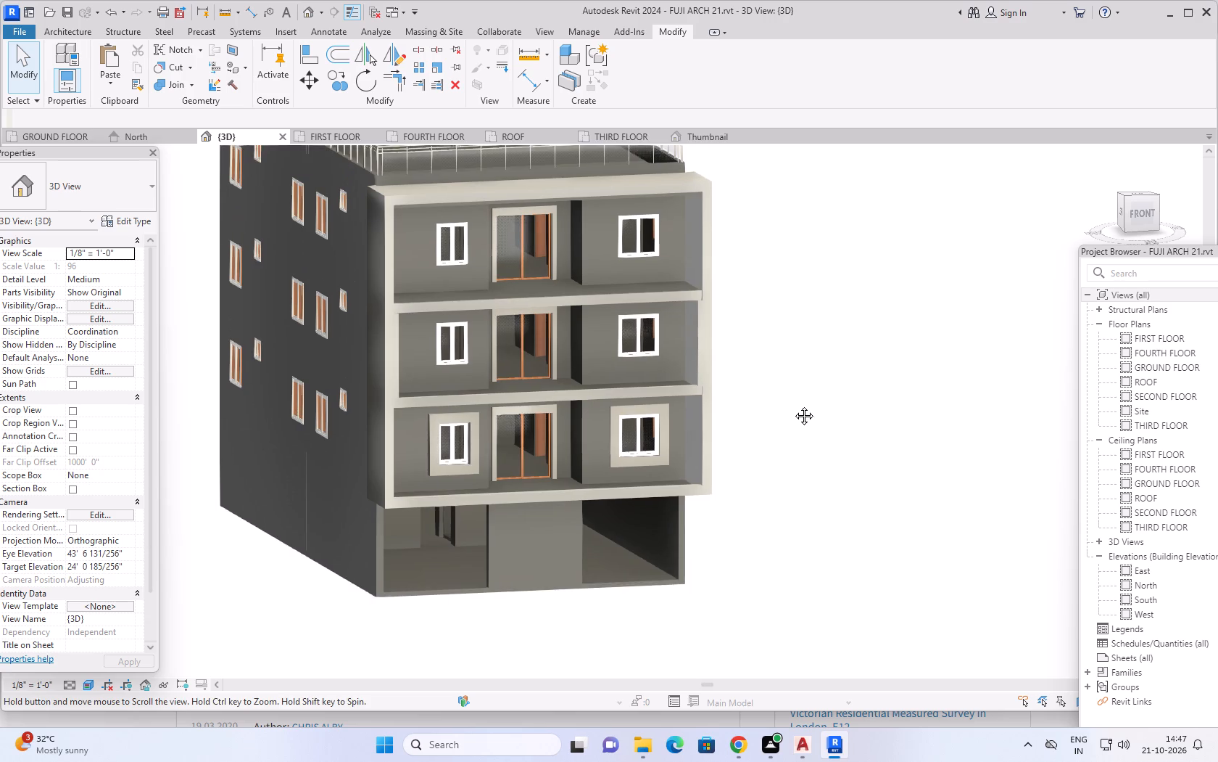
middle_click_drag(845, 414, 838, 423)
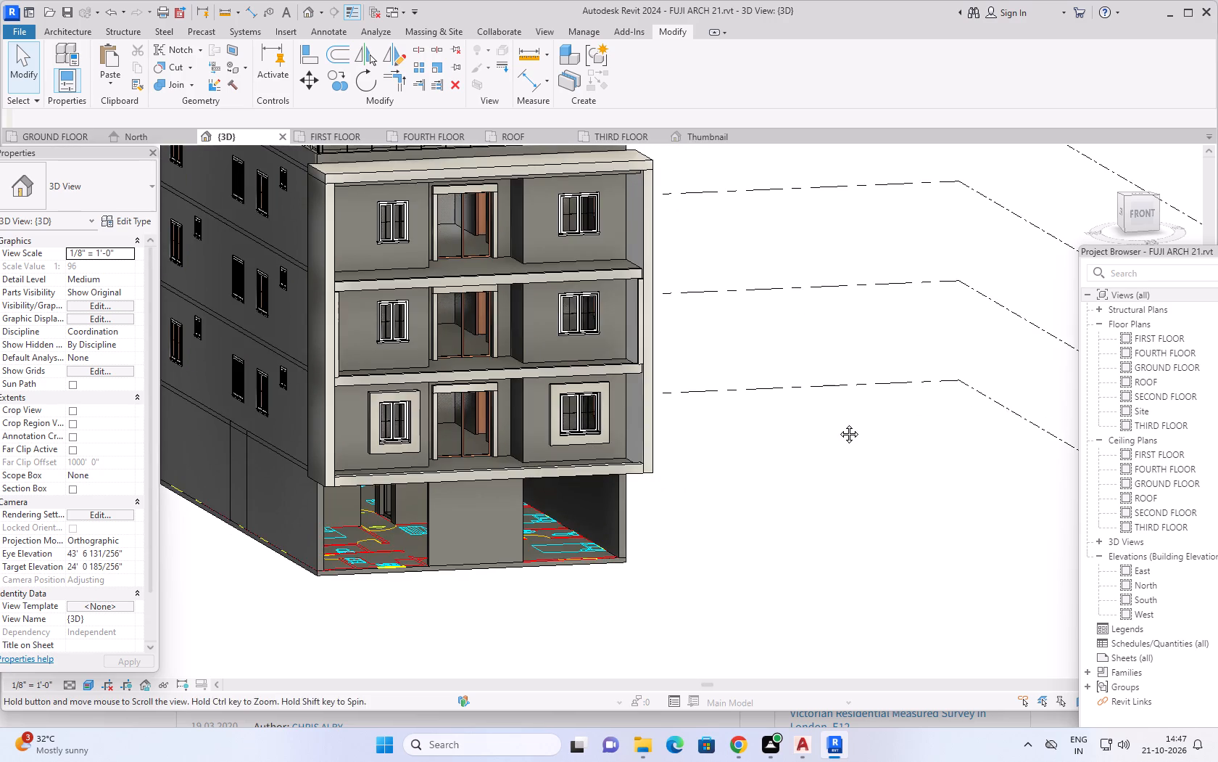
middle_click_drag(838, 423, 784, 439)
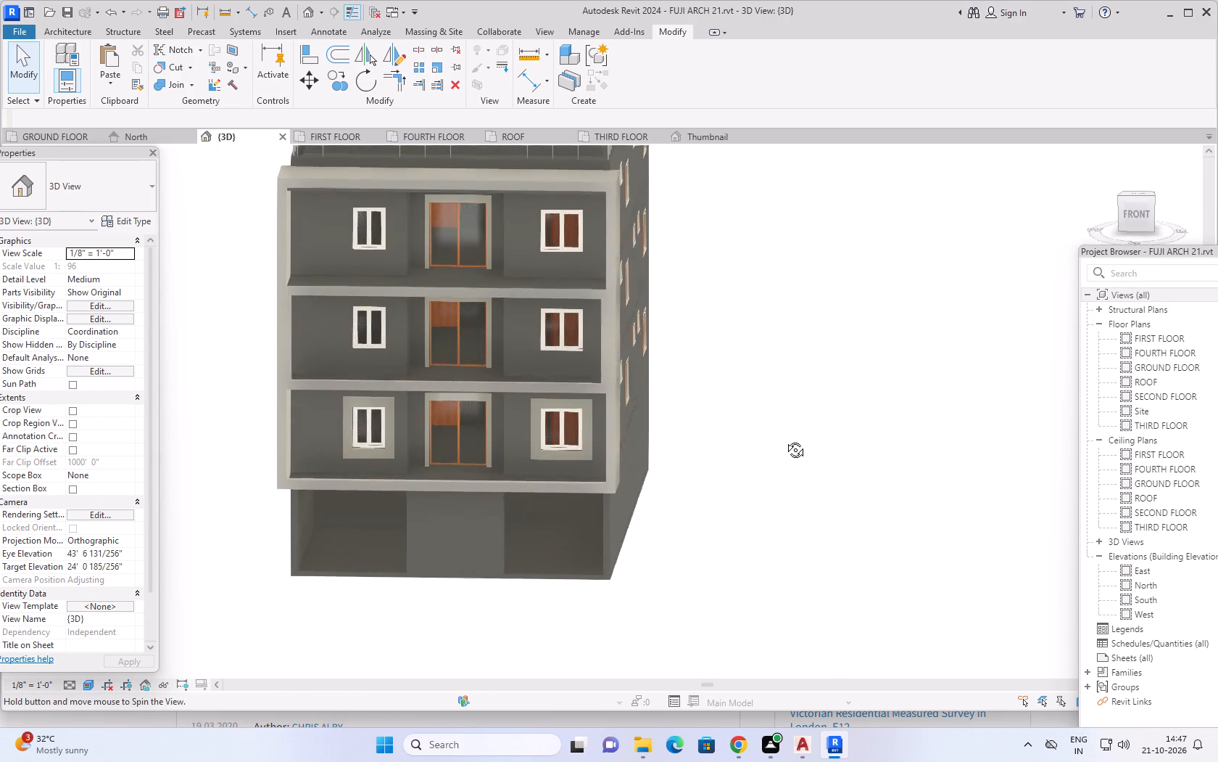
middle_click_drag(784, 439, 792, 455)
scroll(469, 429, "up", 4)
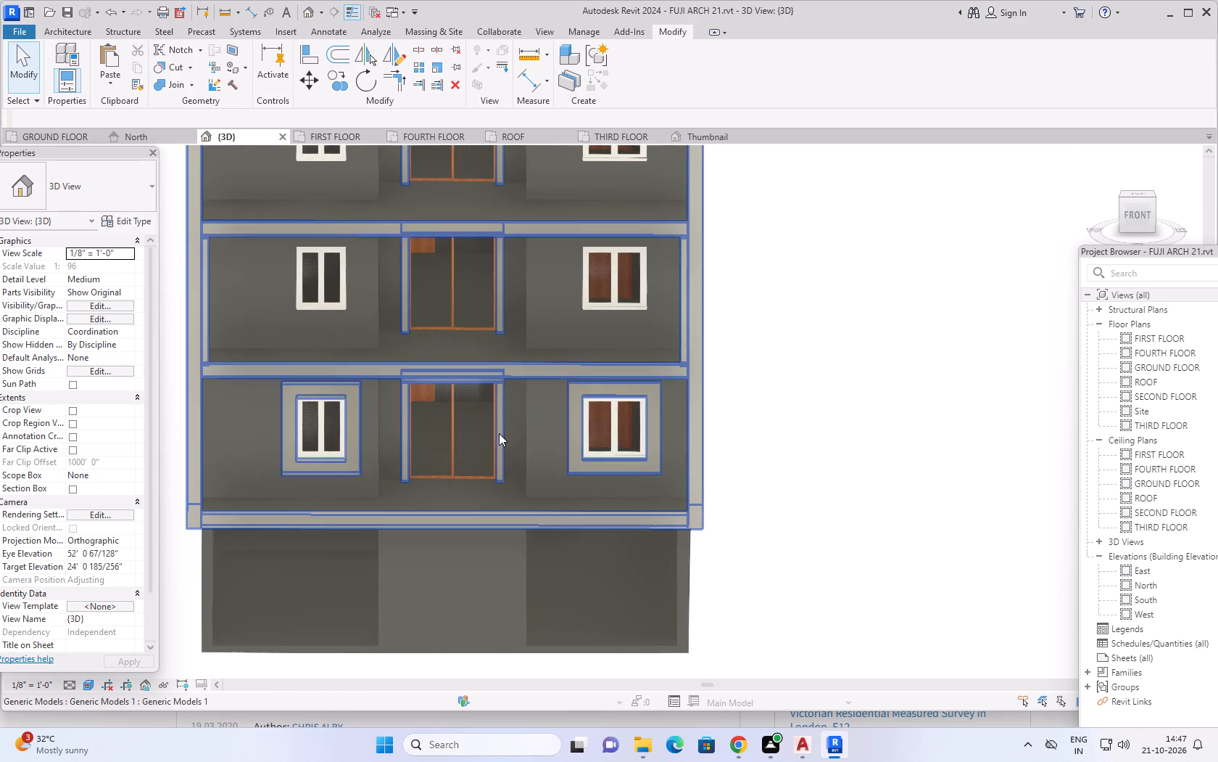
middle_click_drag(504, 433, 589, 433)
scroll(598, 433, "down", 5)
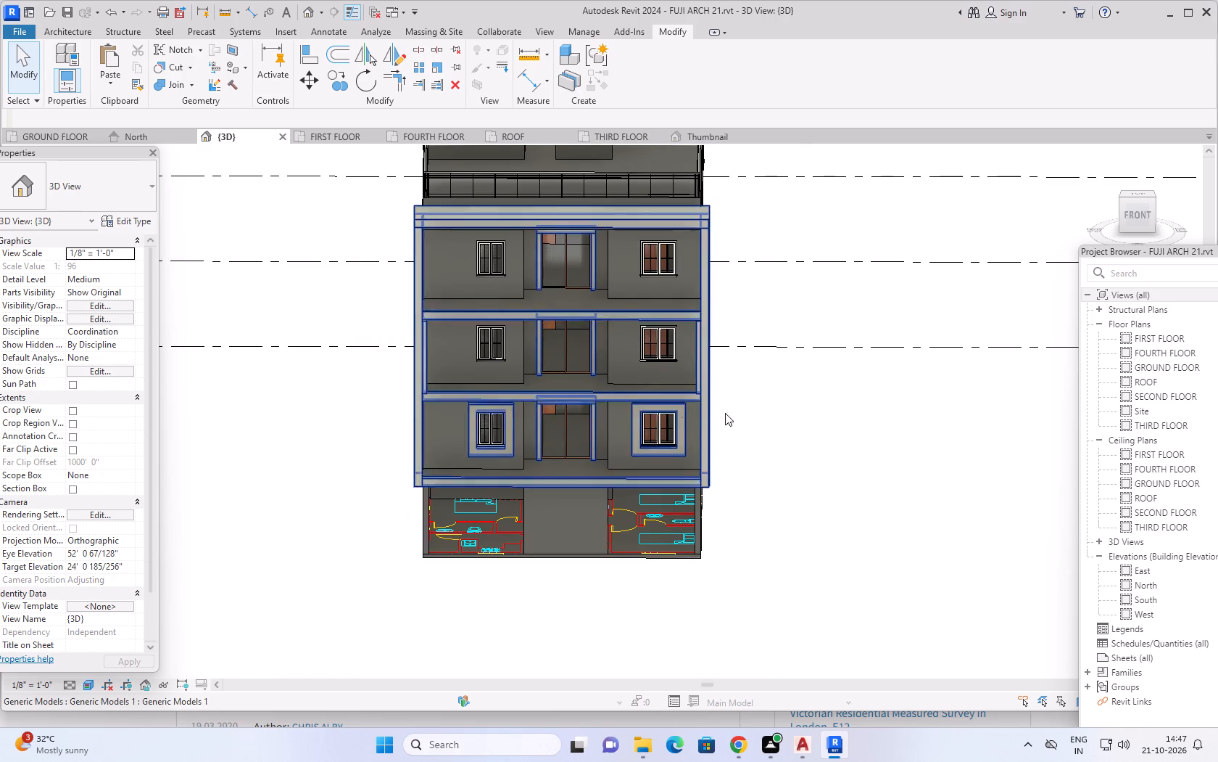
middle_click_drag(798, 404, 954, 411)
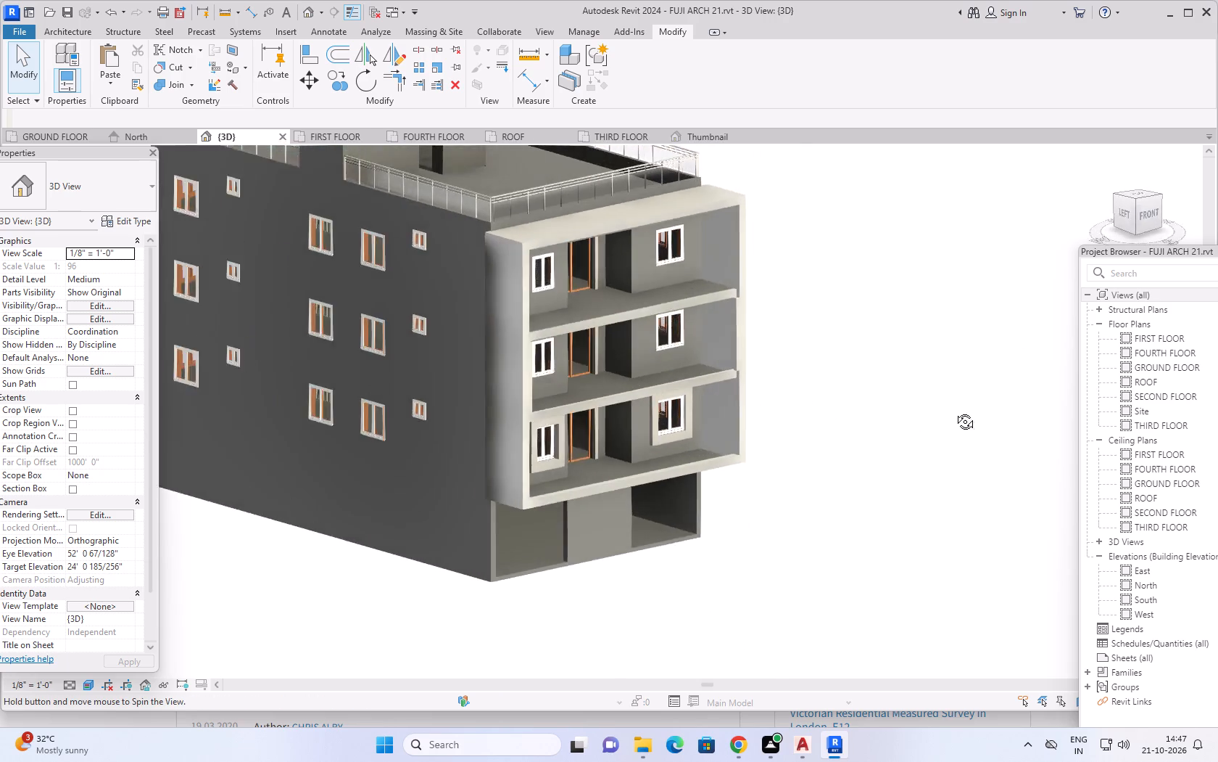
middle_click_drag(954, 411, 594, 454)
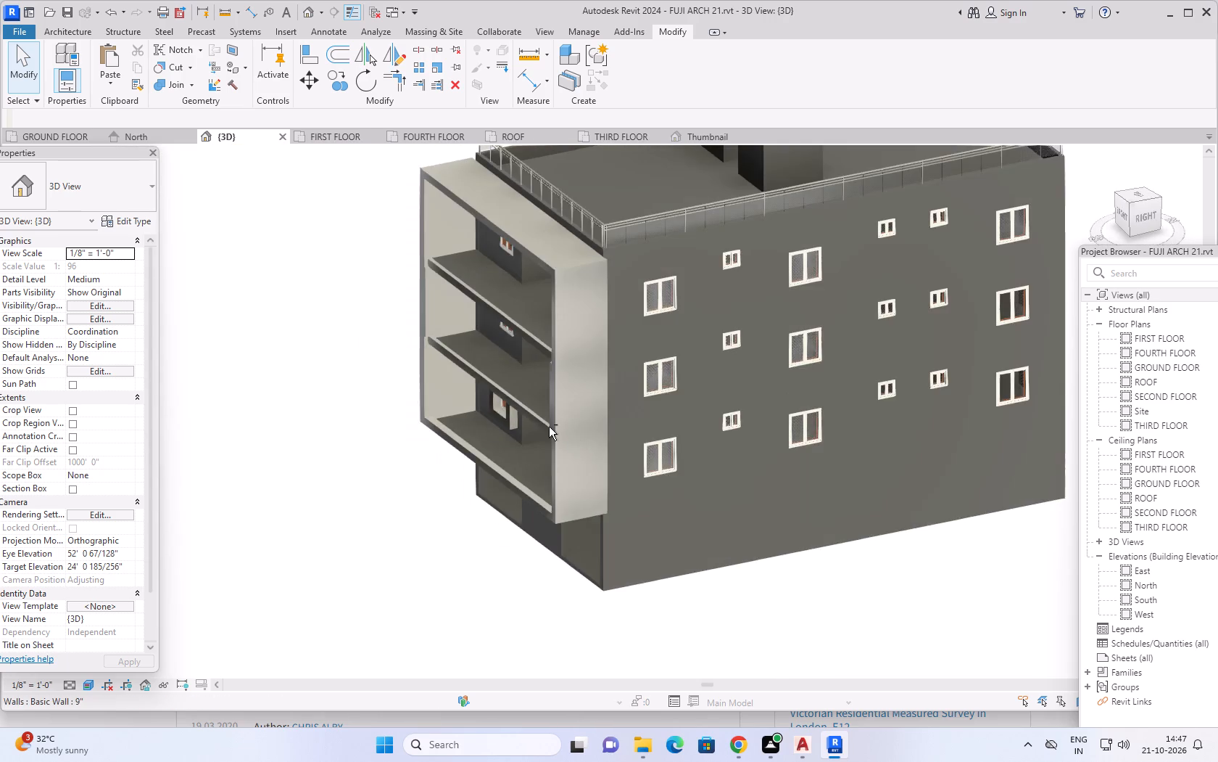
middle_click_drag(405, 515, 409, 516)
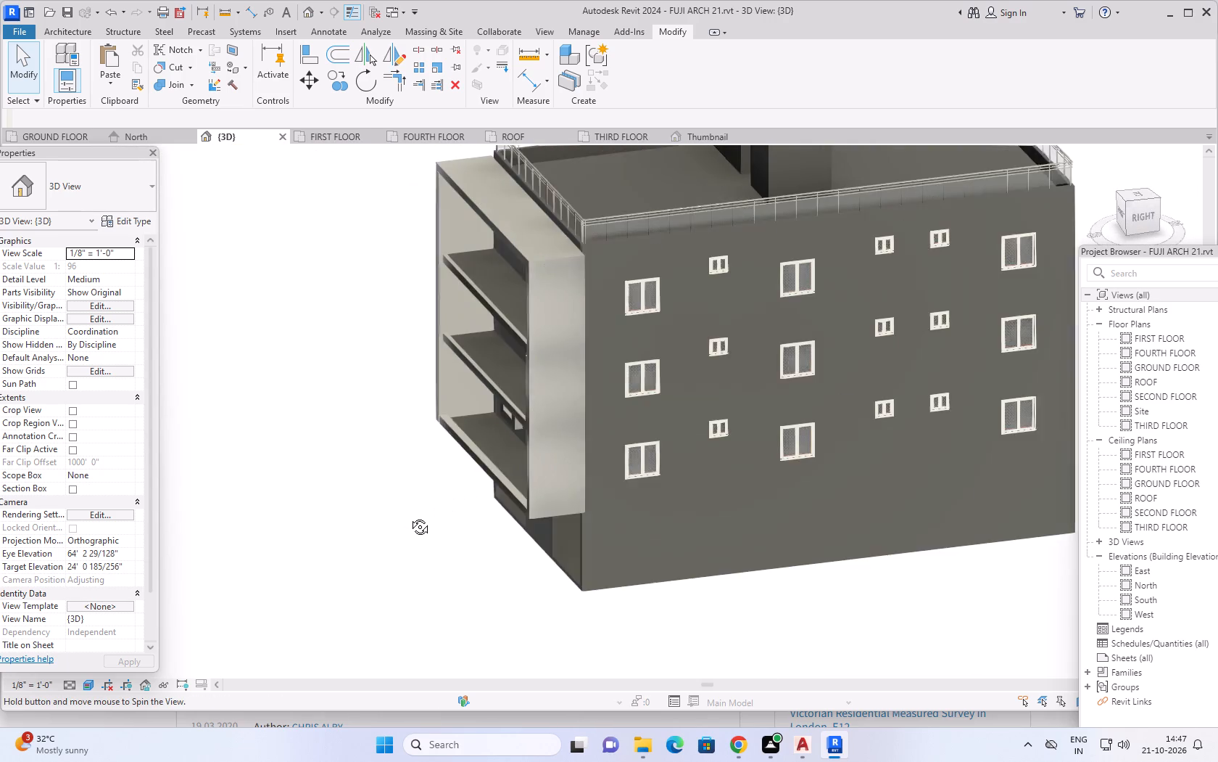
middle_click_drag(409, 516, 357, 477)
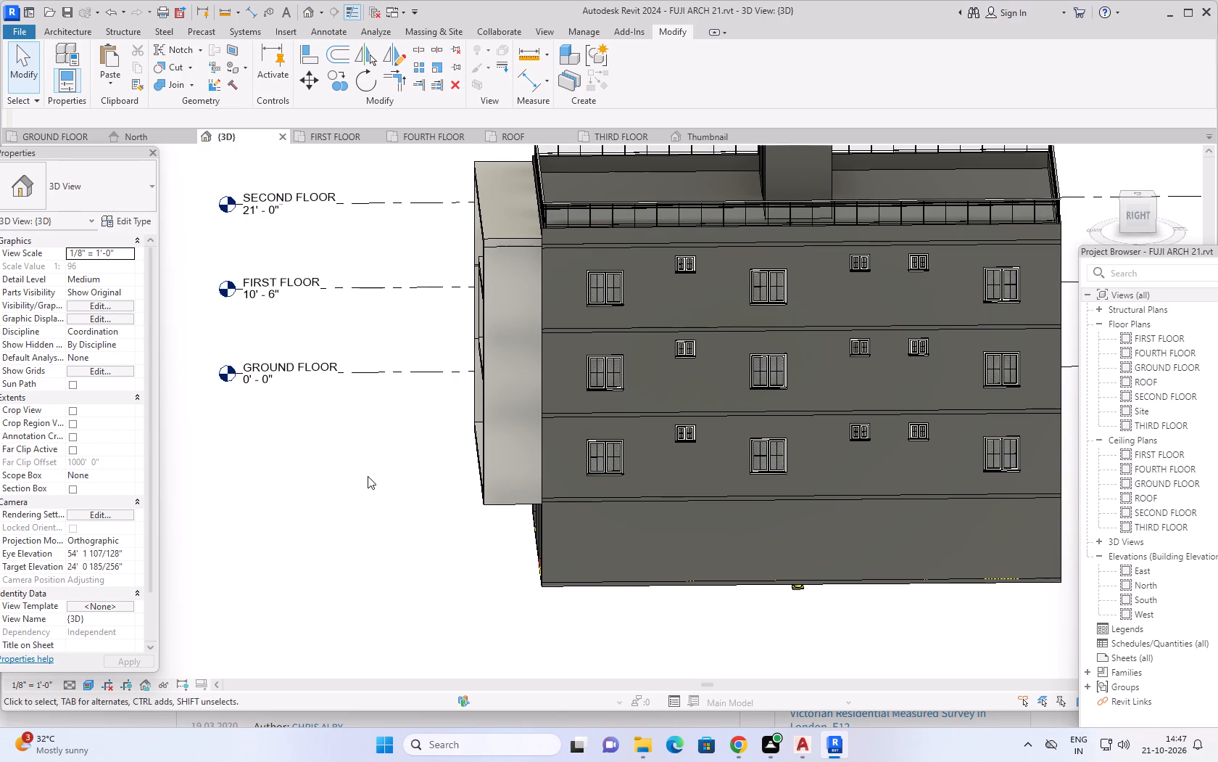
middle_click_drag(373, 481, 704, 499, "shift")
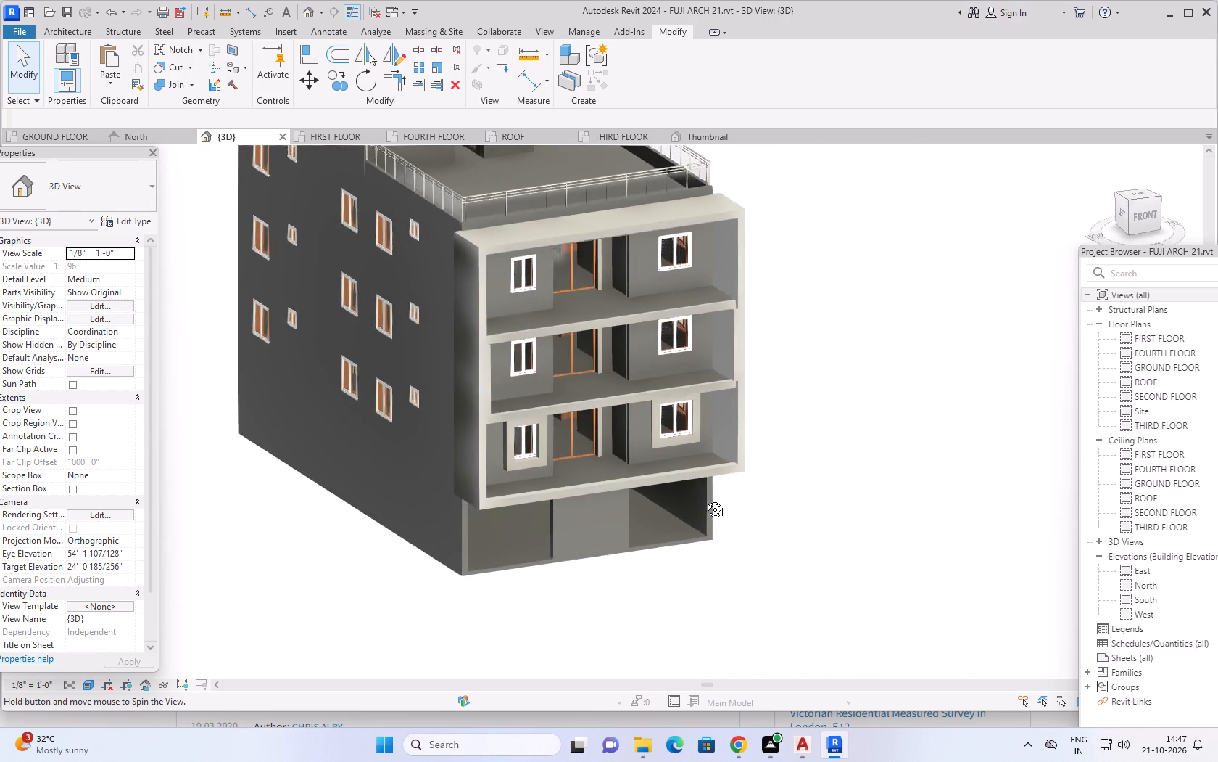
middle_click_drag(704, 499, 663, 490, "shift")
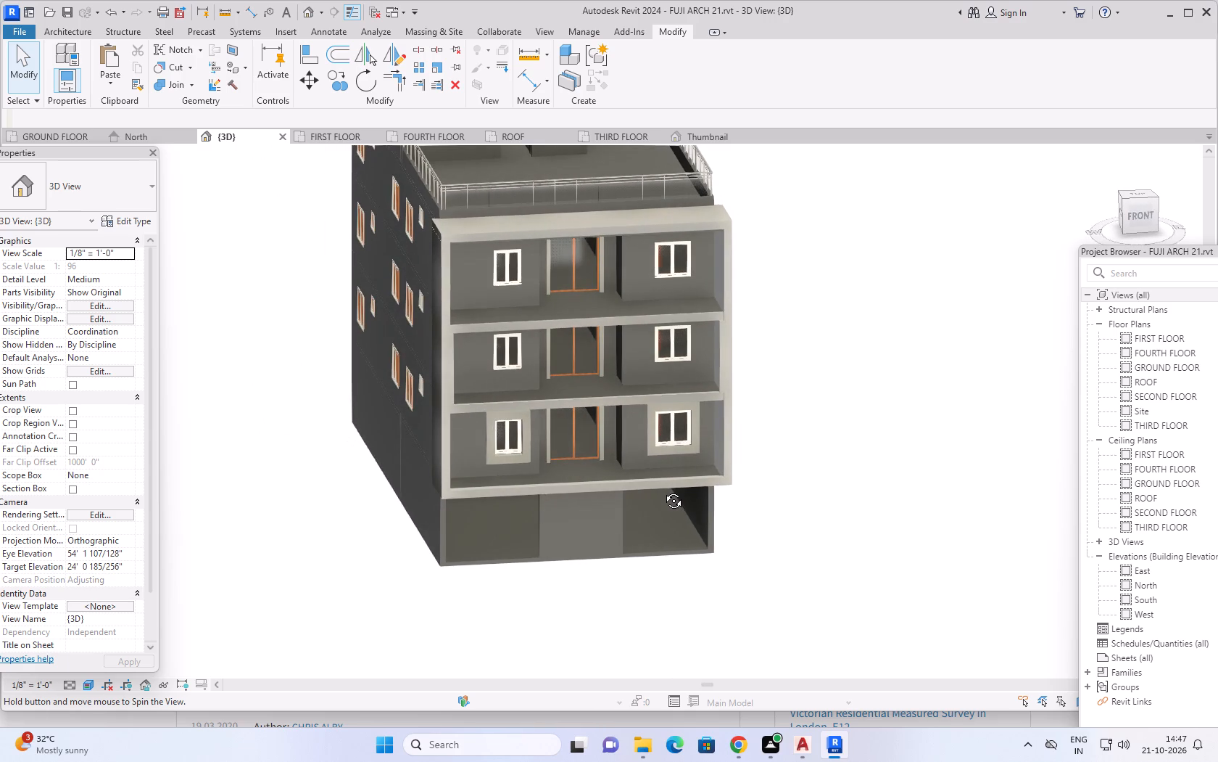
middle_click_drag(663, 490, 634, 438, "shift")
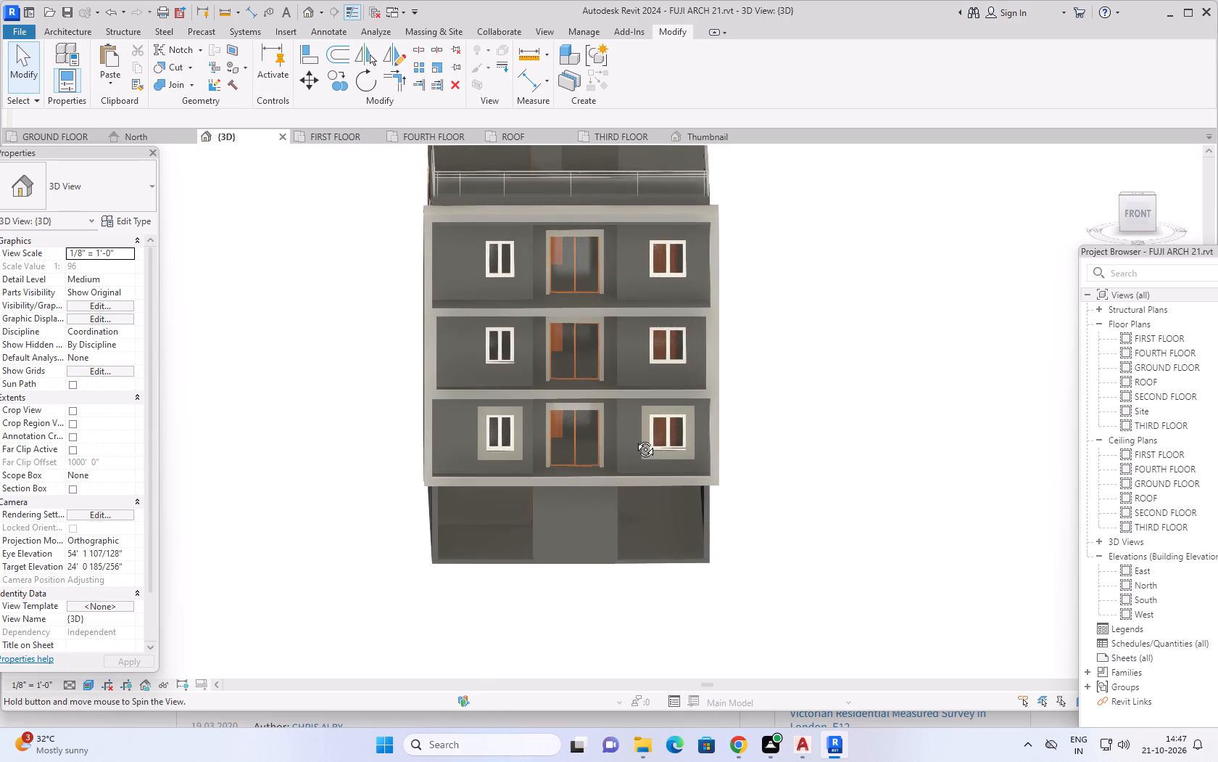
middle_click_drag(634, 438, 634, 437, "shift")
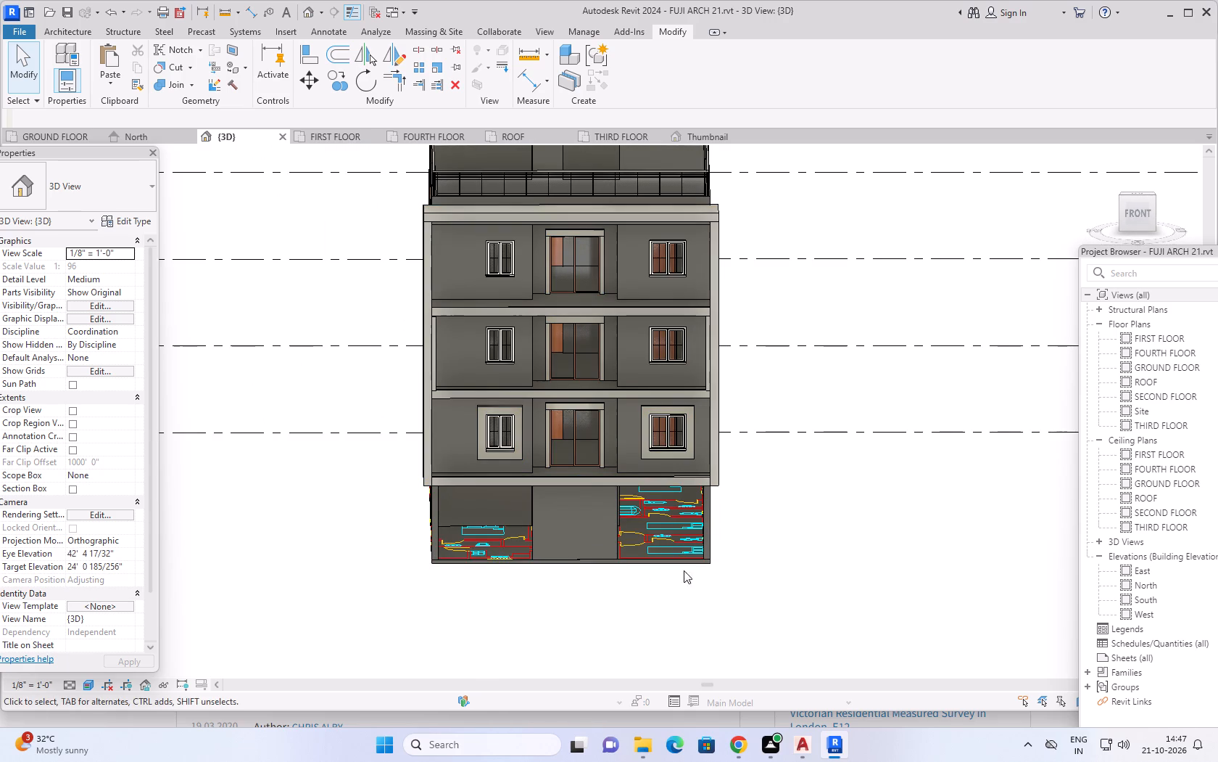
Open the in-place generic model containing the balcony frame and the door and window surrounds for editing.
scroll(824, 509, "up", 2)
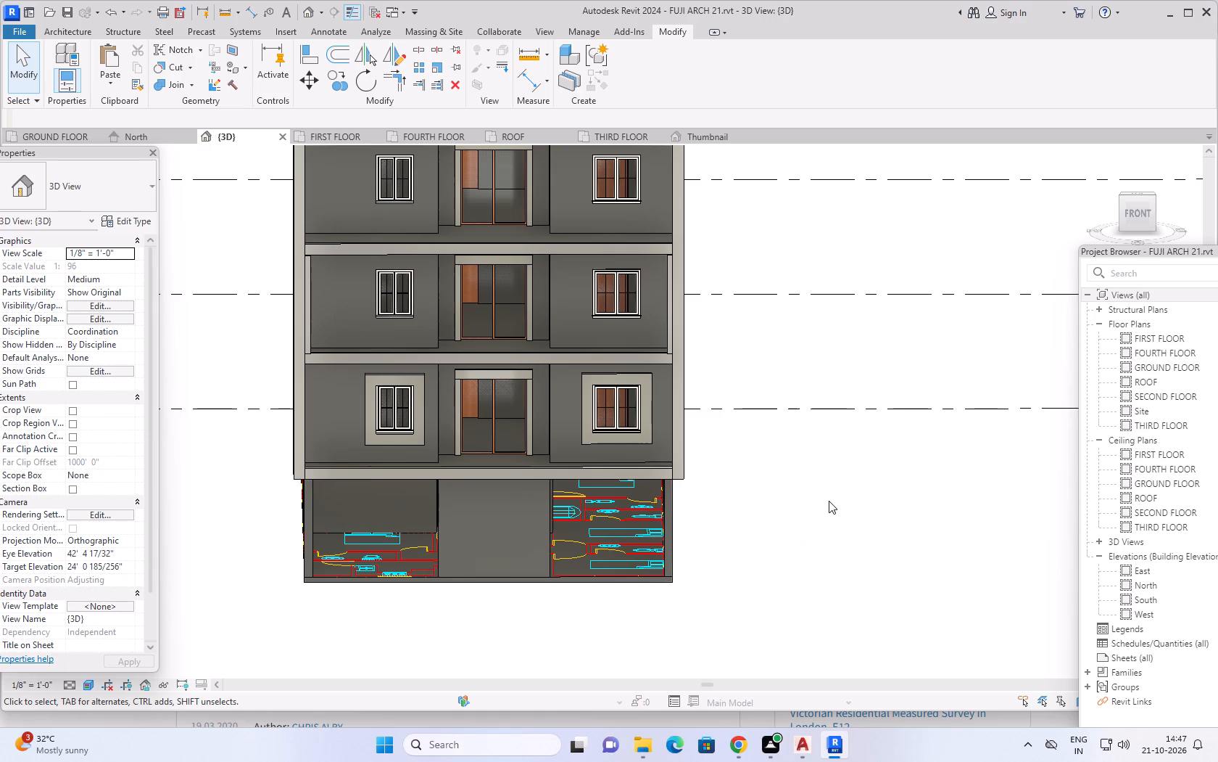
scroll(829, 500, "down", 1)
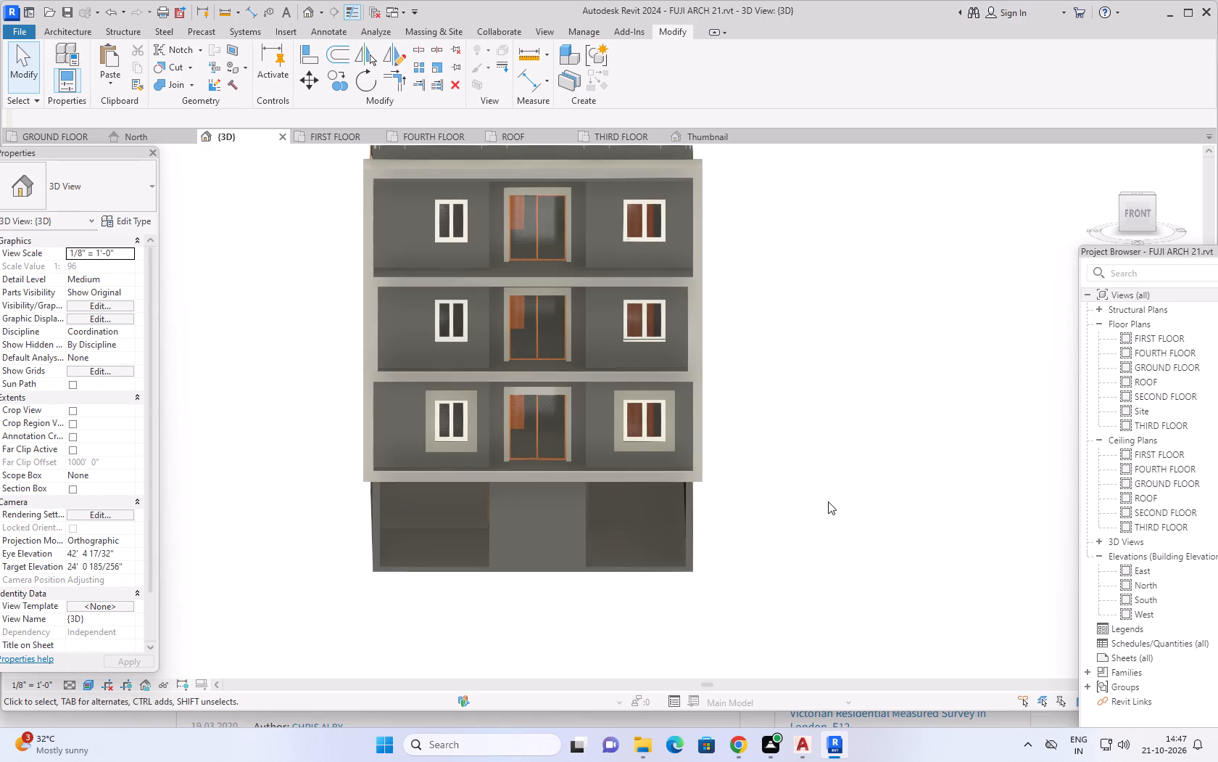
middle_click_drag(814, 444, 939, 489)
scroll(650, 505, "up", 2)
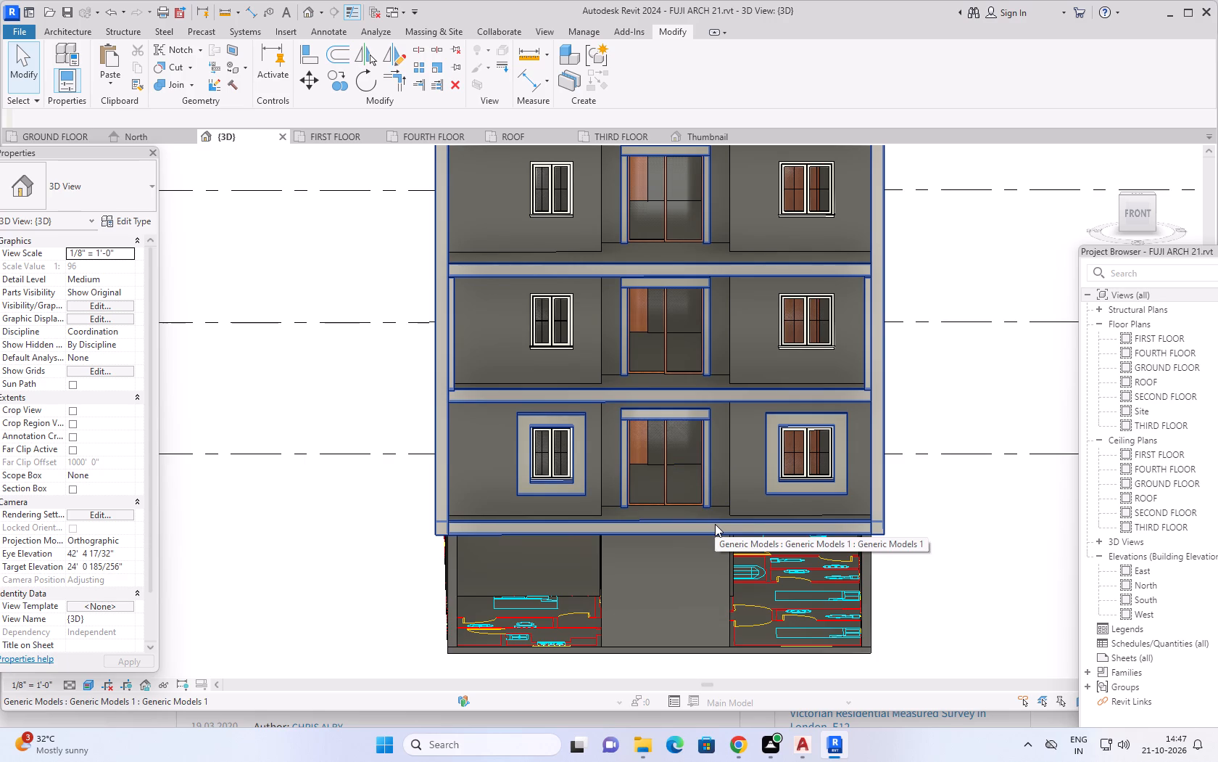
scroll(676, 525, "up", 2)
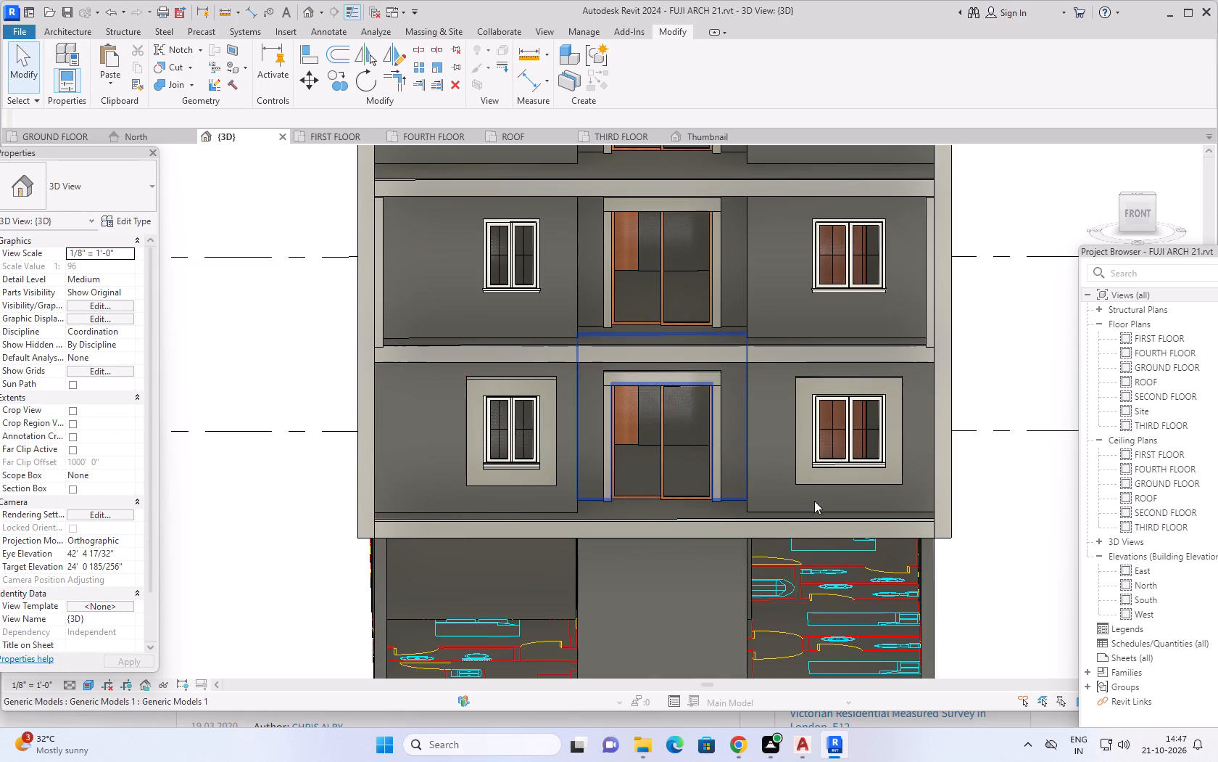
scroll(829, 501, "down", 1)
scroll(916, 514, "down", 1)
middle_click_drag(982, 513, 953, 512)
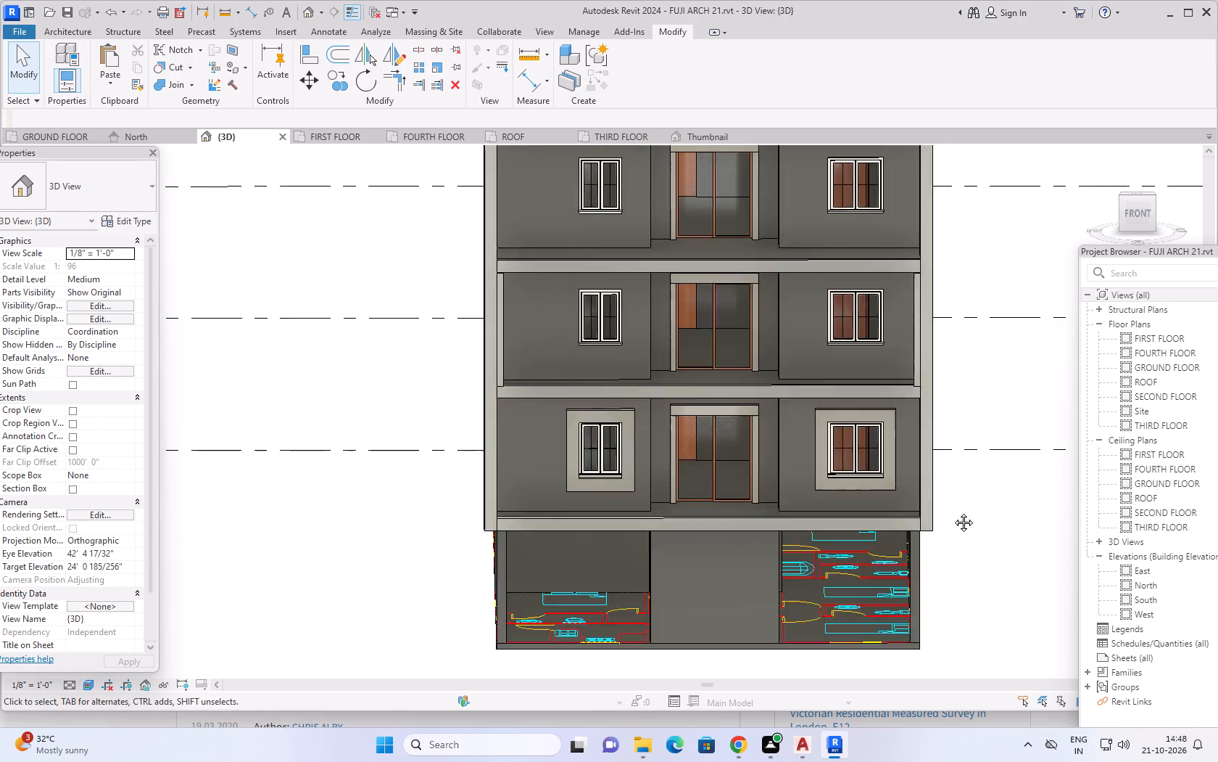
middle_click_drag(953, 512, 925, 512)
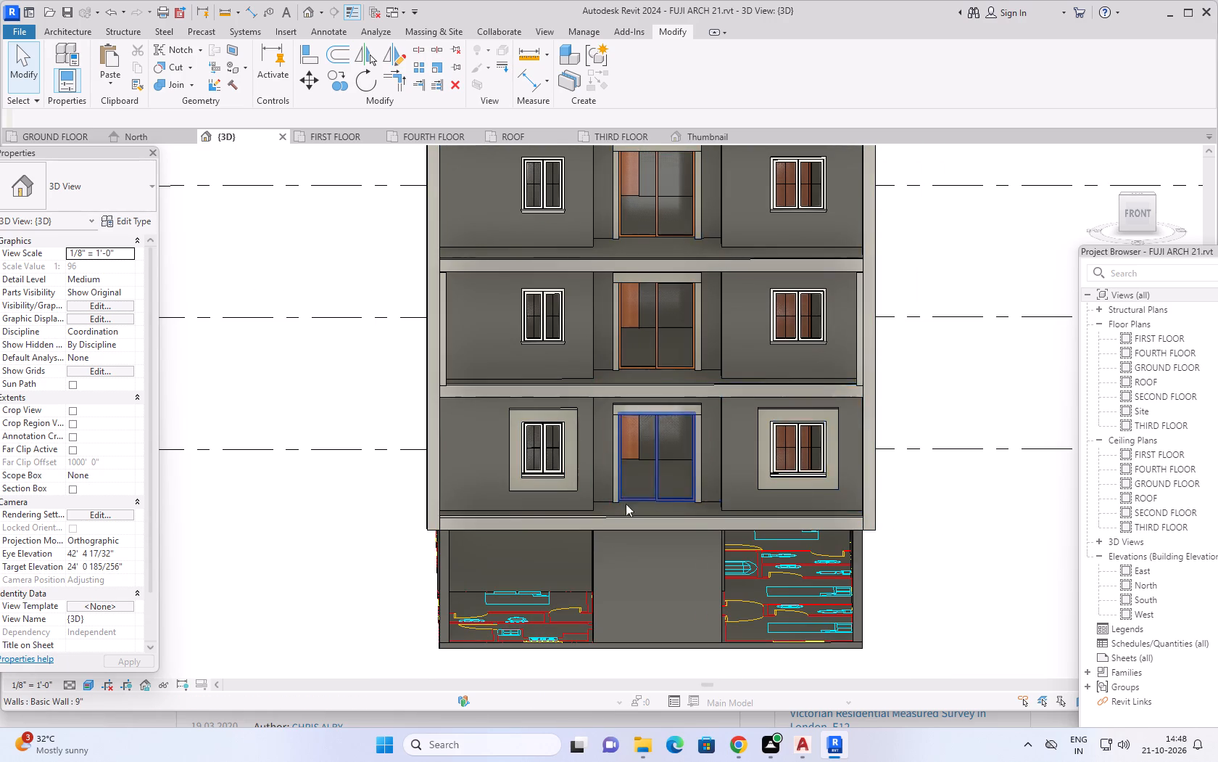
key("Escape")
left_click(557, 488)
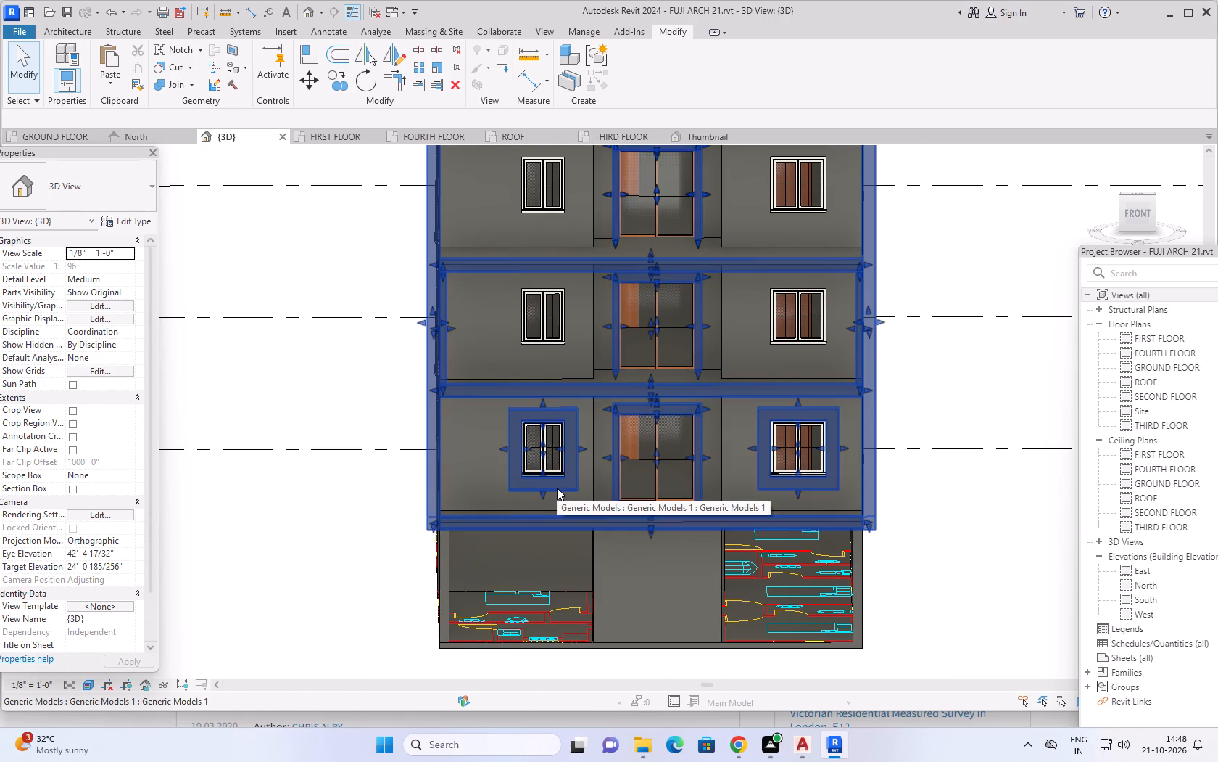
left_click(646, 59)
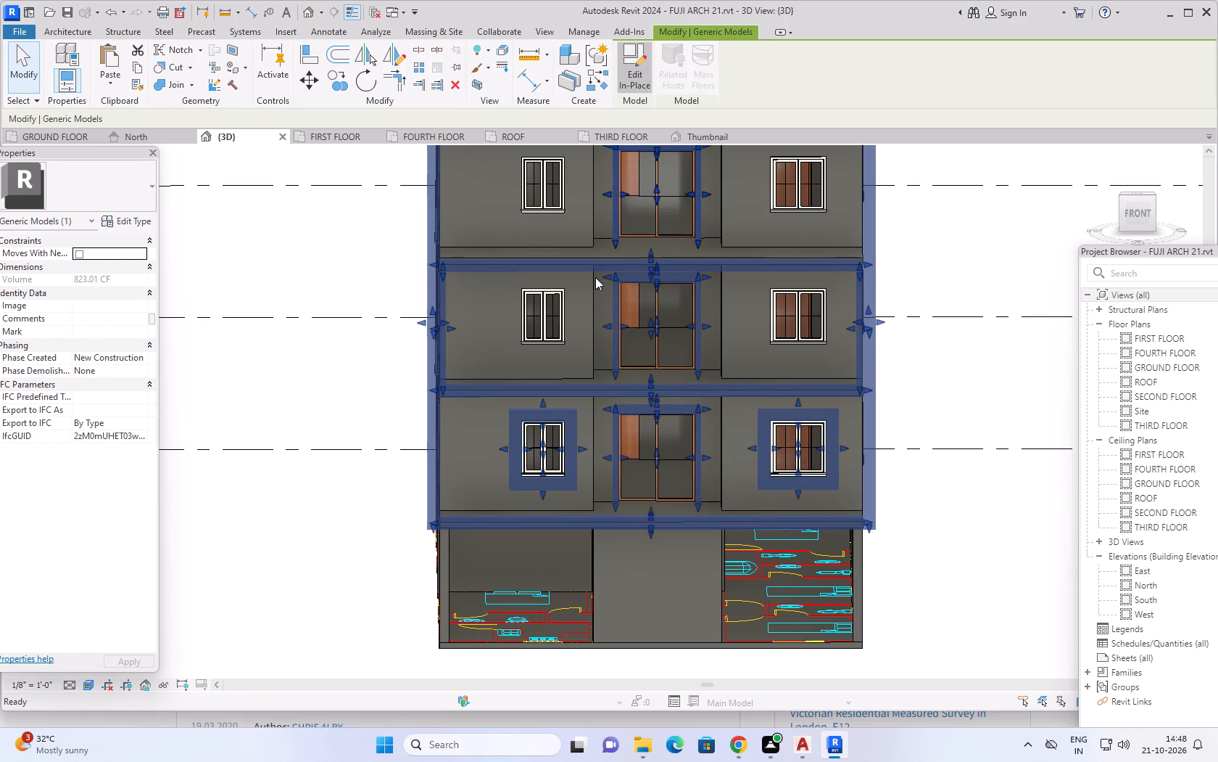
Copy the two solid surround blocks at the lowest balcony's casement windows and paste them aligned to the FIRST FLOOR and SECOND FLOOR levels.
scroll(570, 461, "up", 2)
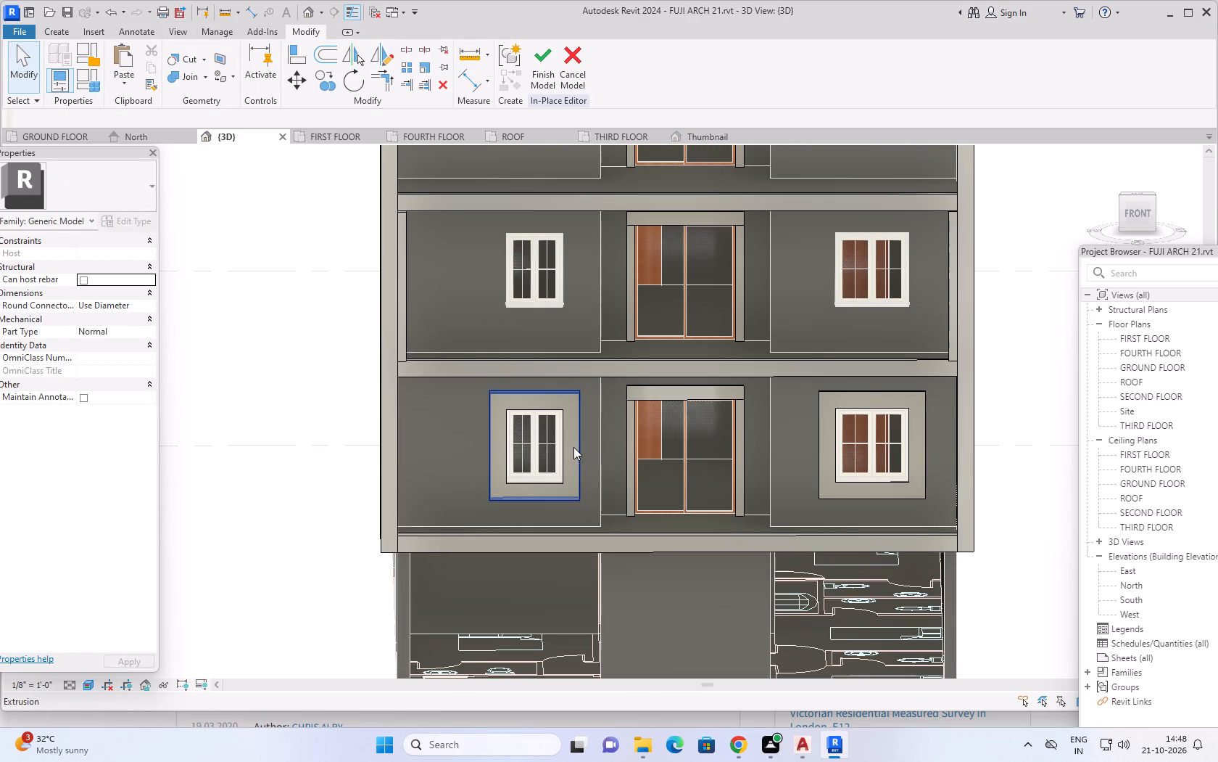
left_click(545, 403)
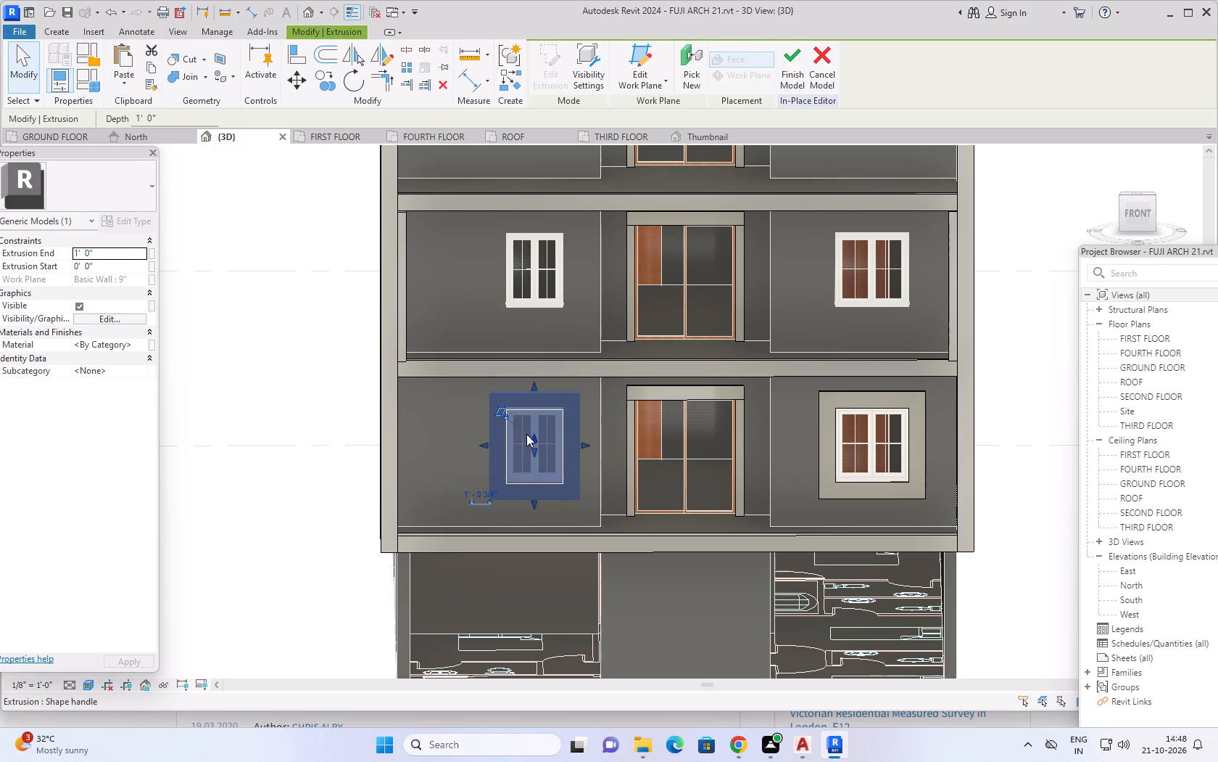
left_click(826, 443, "ctrl")
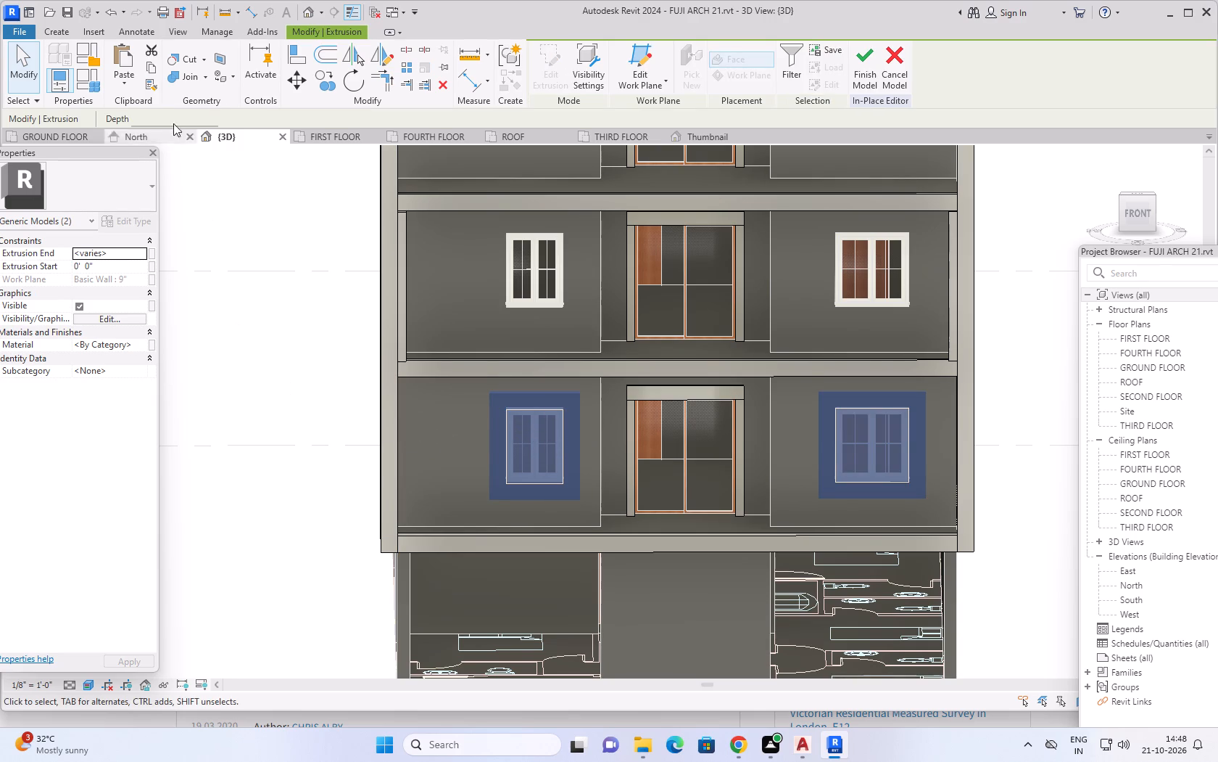
left_click(149, 71)
left_click(133, 84)
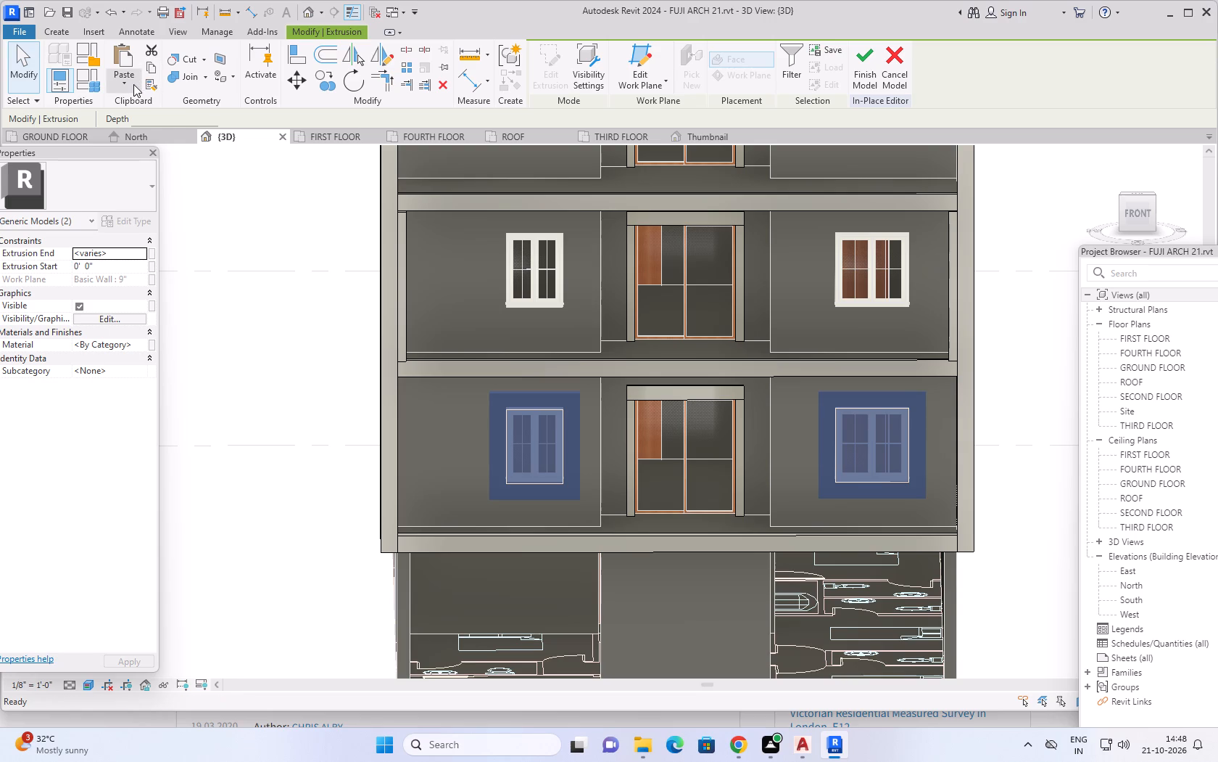
left_click(146, 136)
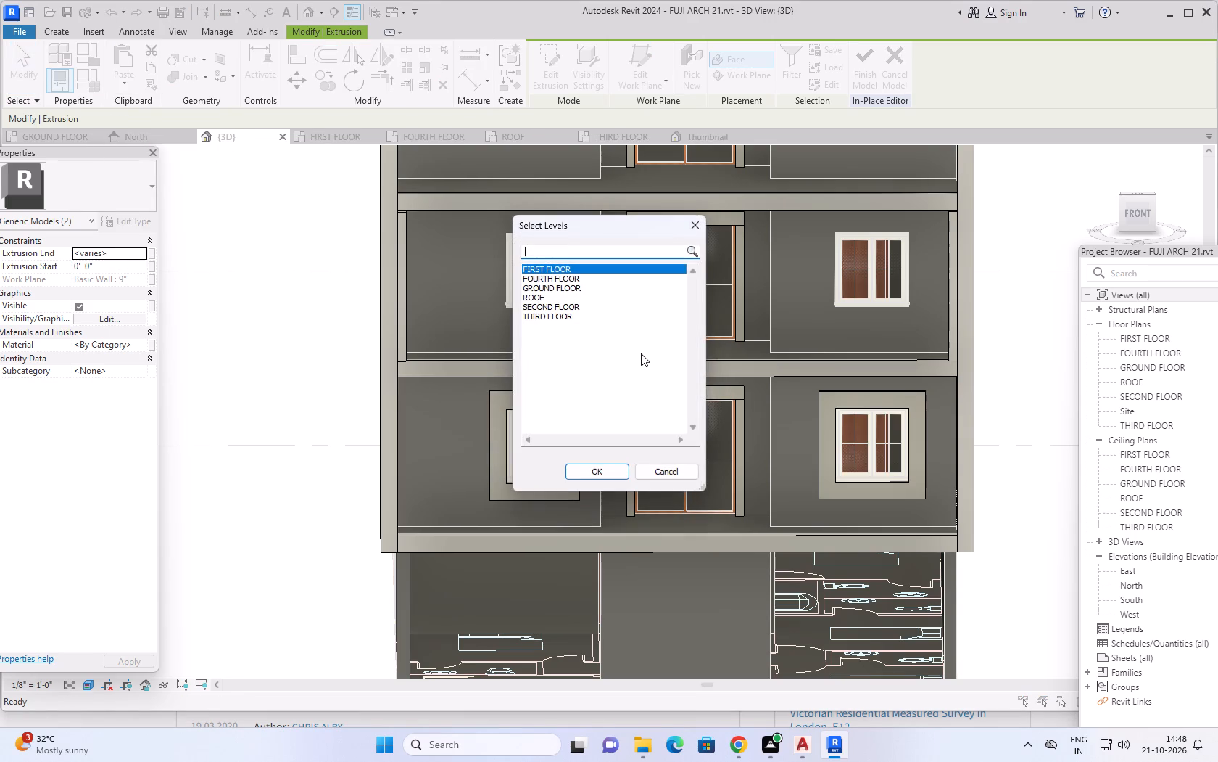
left_click(565, 304, "ctrl")
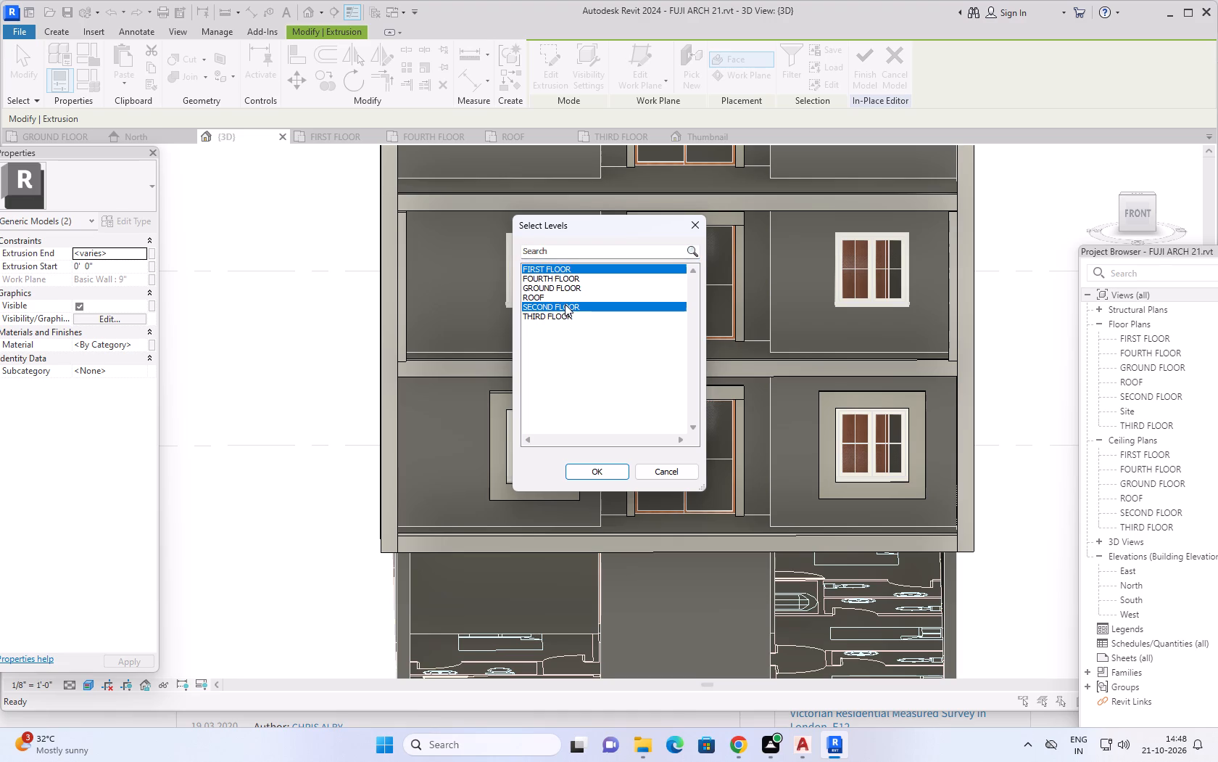
left_click(596, 472)
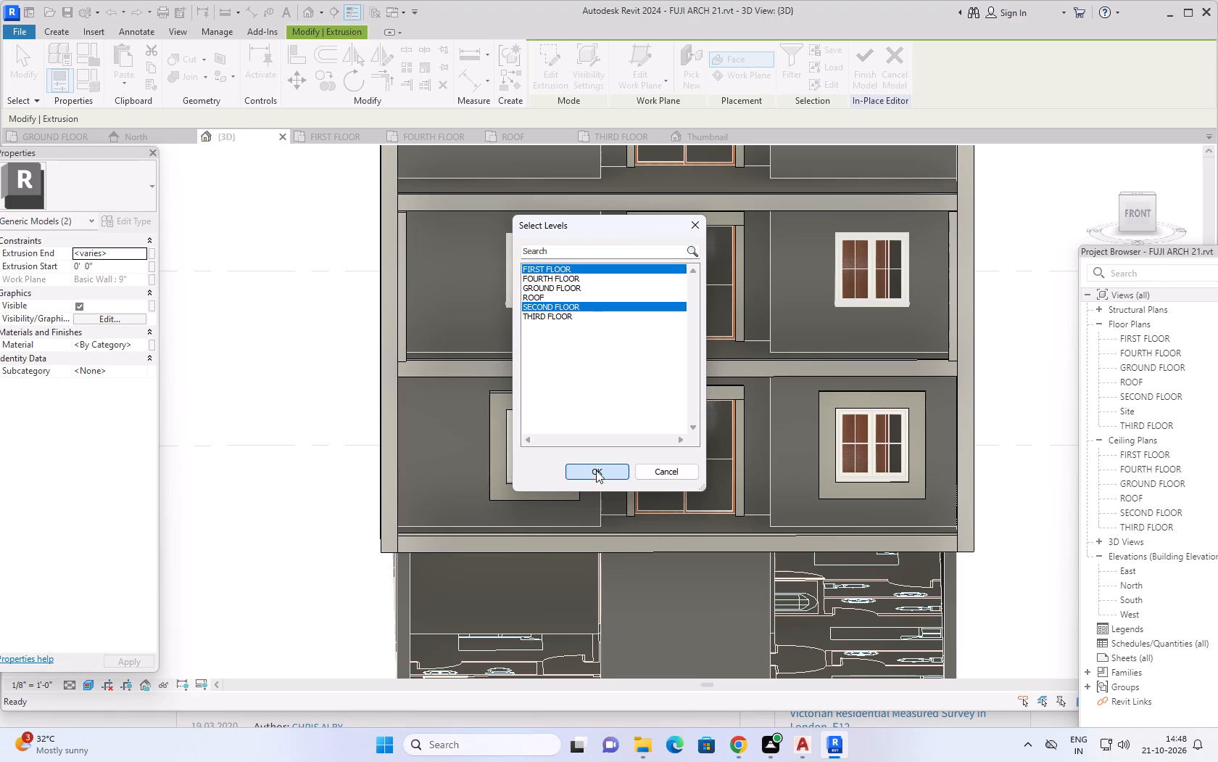
scroll(316, 421, "down", 2)
scroll(379, 411, "down", 2)
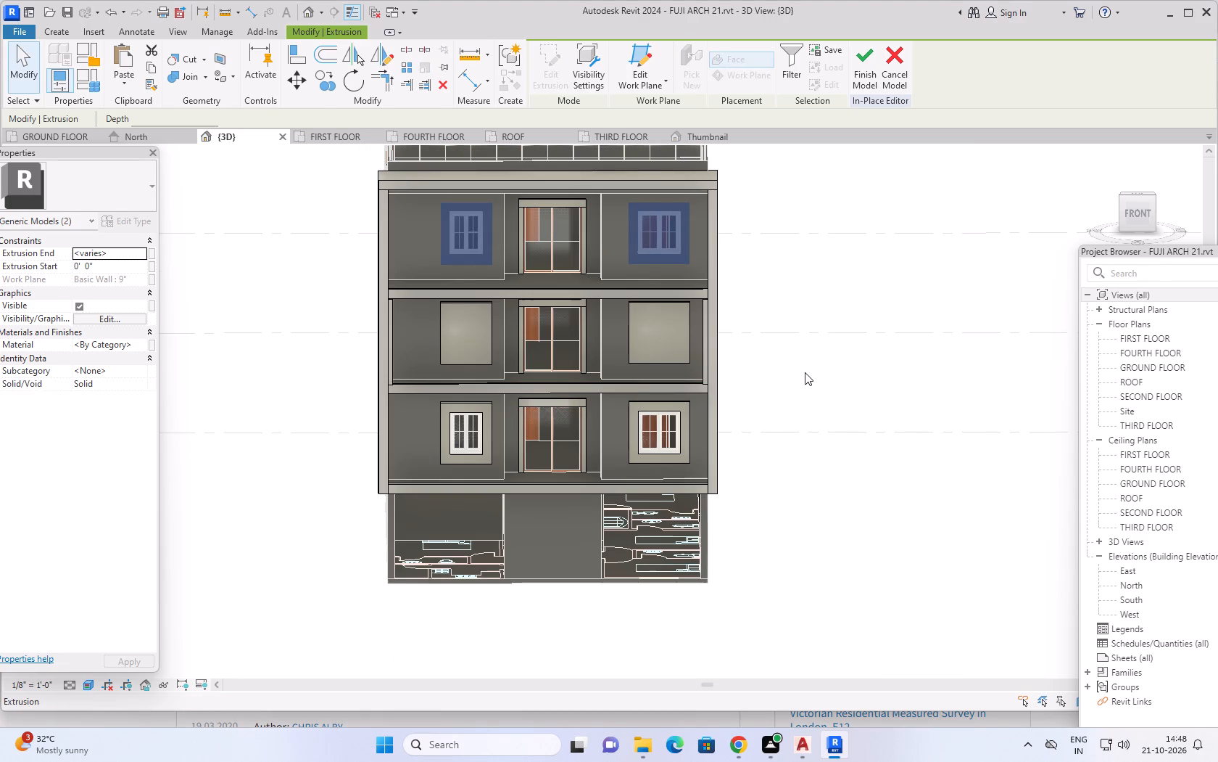
left_click(805, 369)
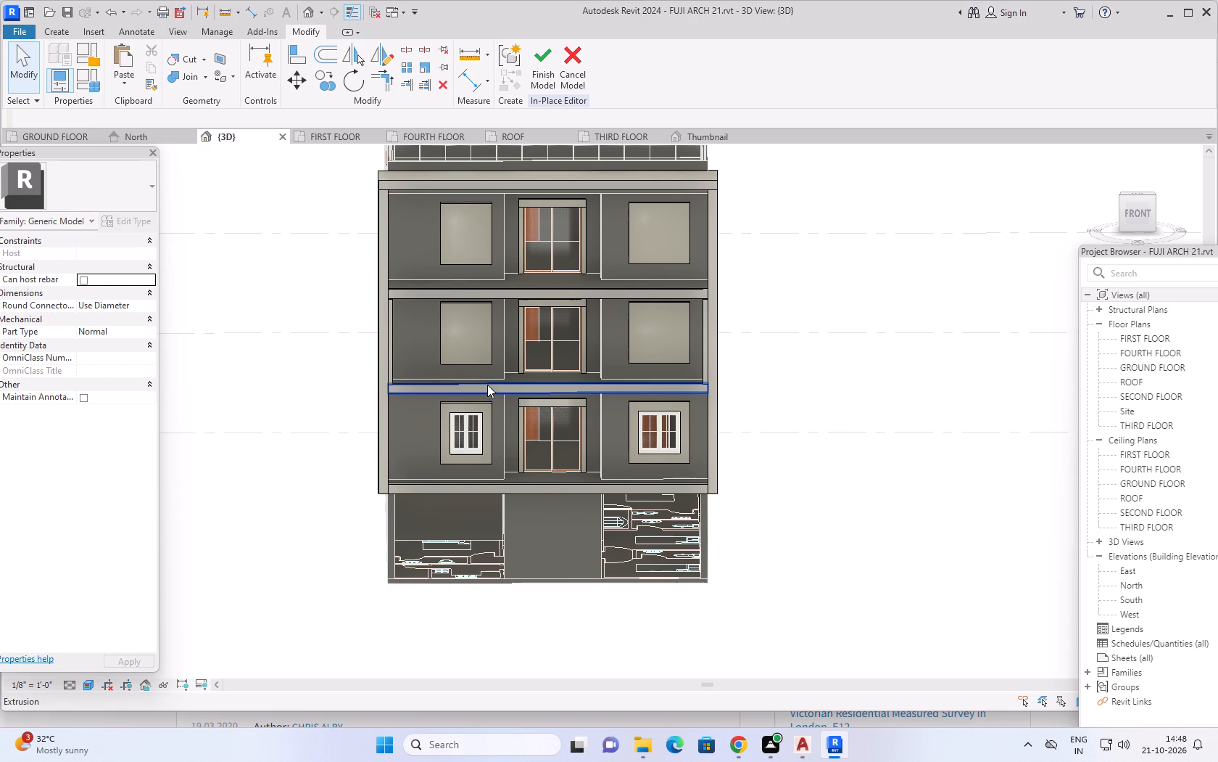
Copy the two void extrusions at the lowest balcony's casement windows, paste them aligned to FIRST FLOOR and SECOND FLOOR, and finish the in-place model.
middle_click_drag(843, 380, 886, 454)
scroll(507, 437, "up", 2)
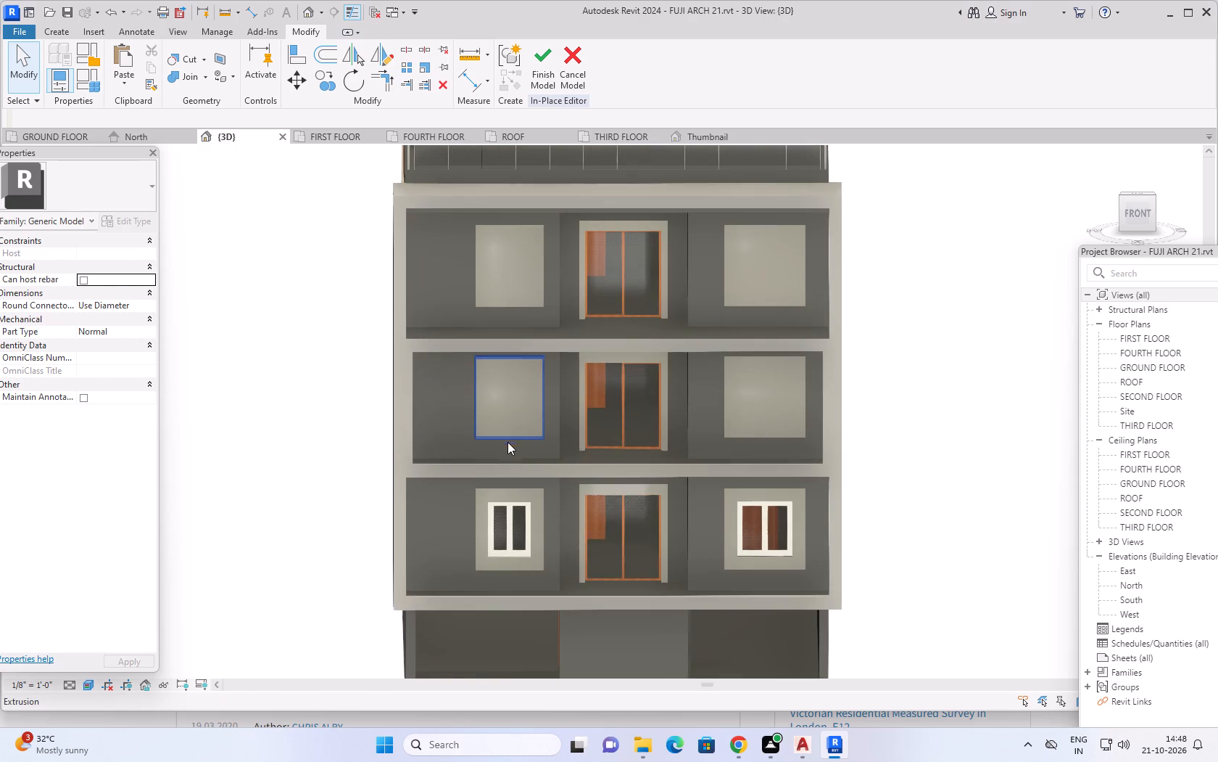
scroll(508, 520, "up", 2)
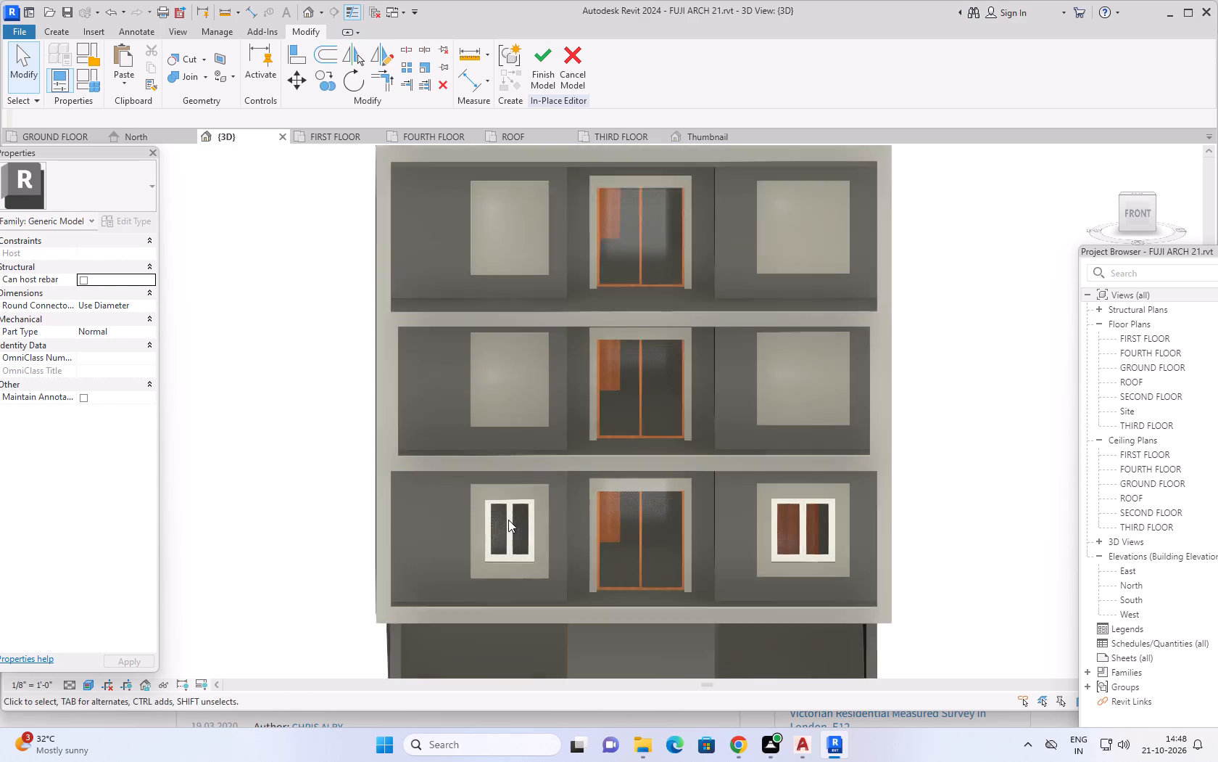
scroll(508, 520, "up", 1)
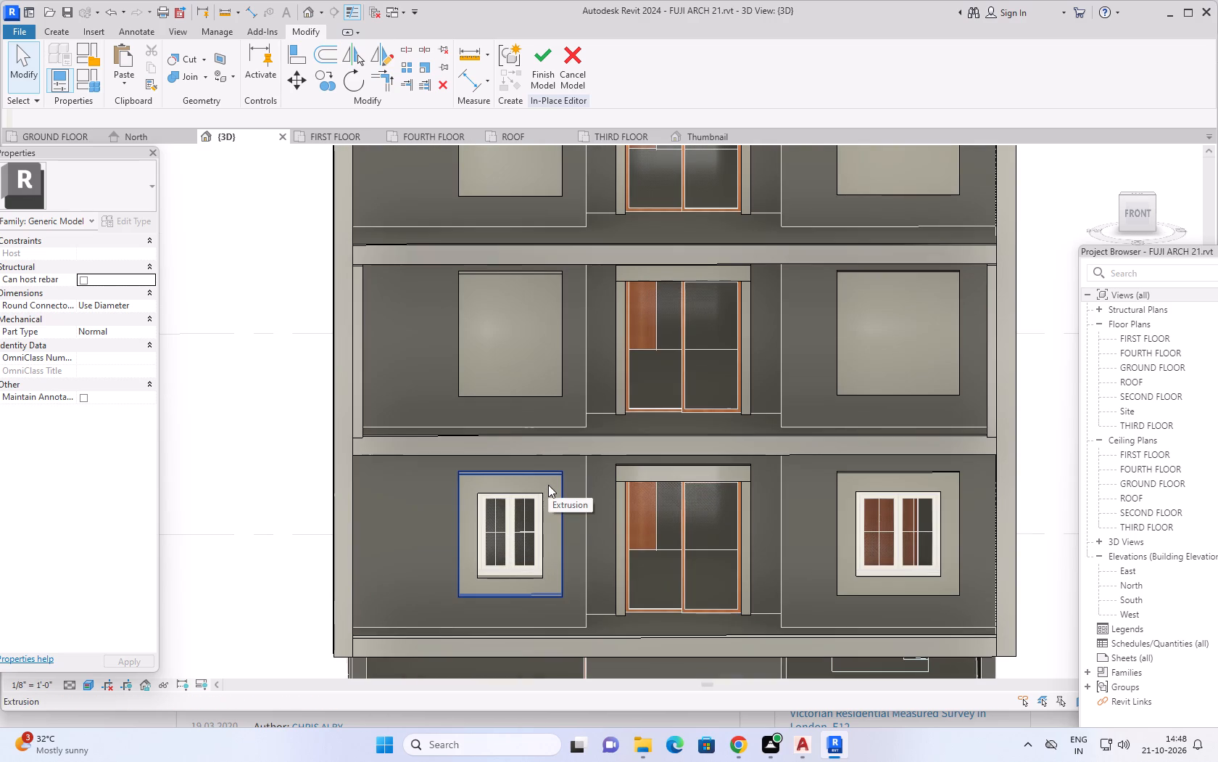
left_click(532, 494)
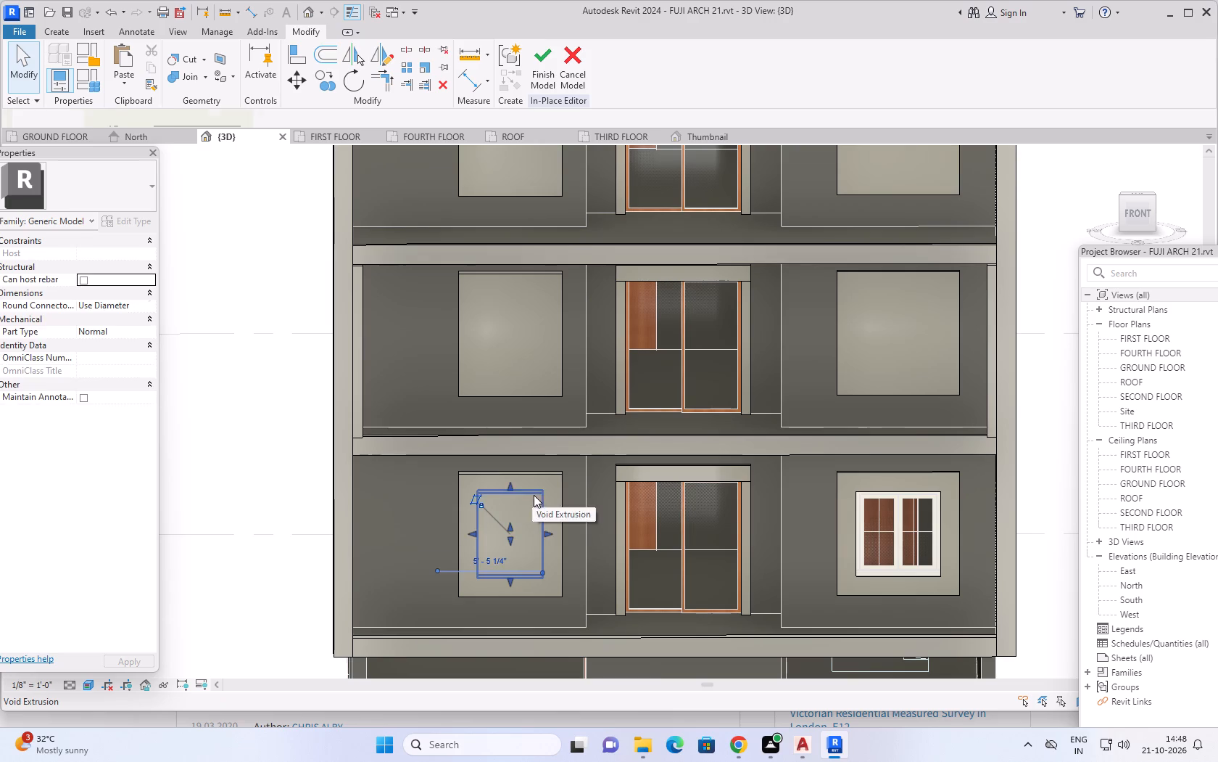
left_click(895, 493, "ctrl")
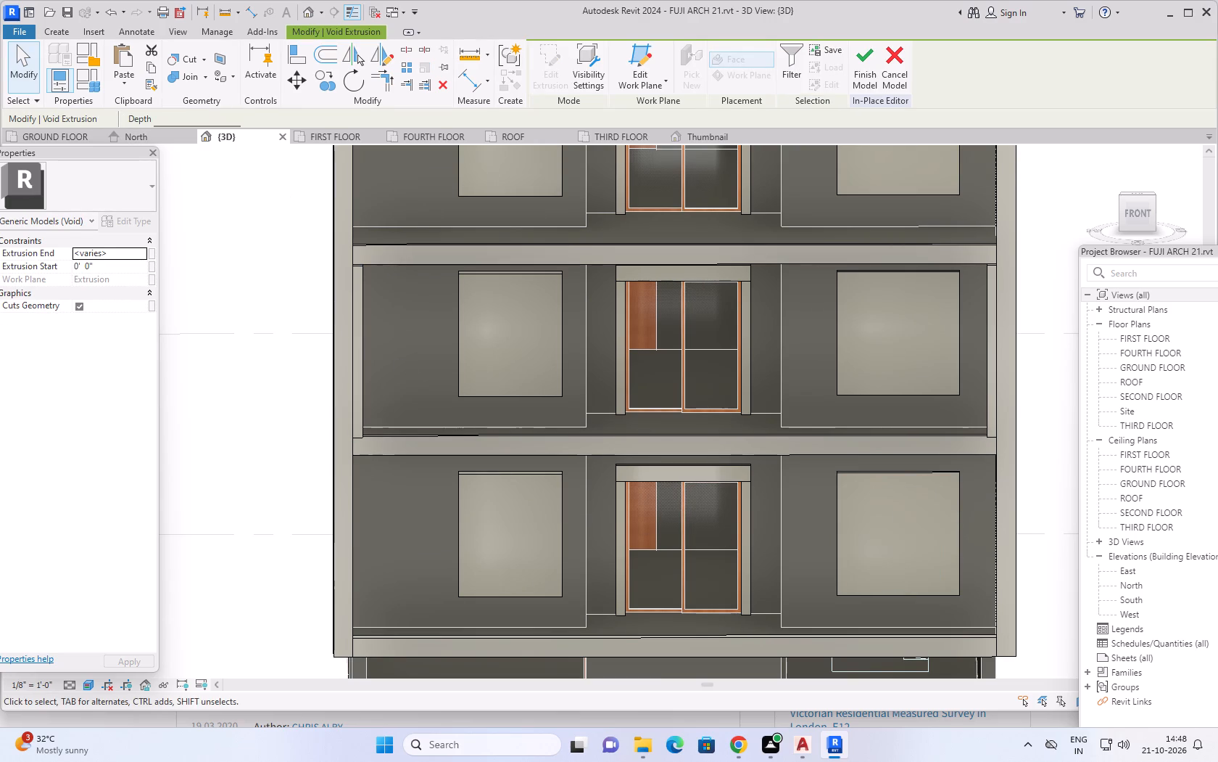
left_click(152, 71)
left_click(132, 85)
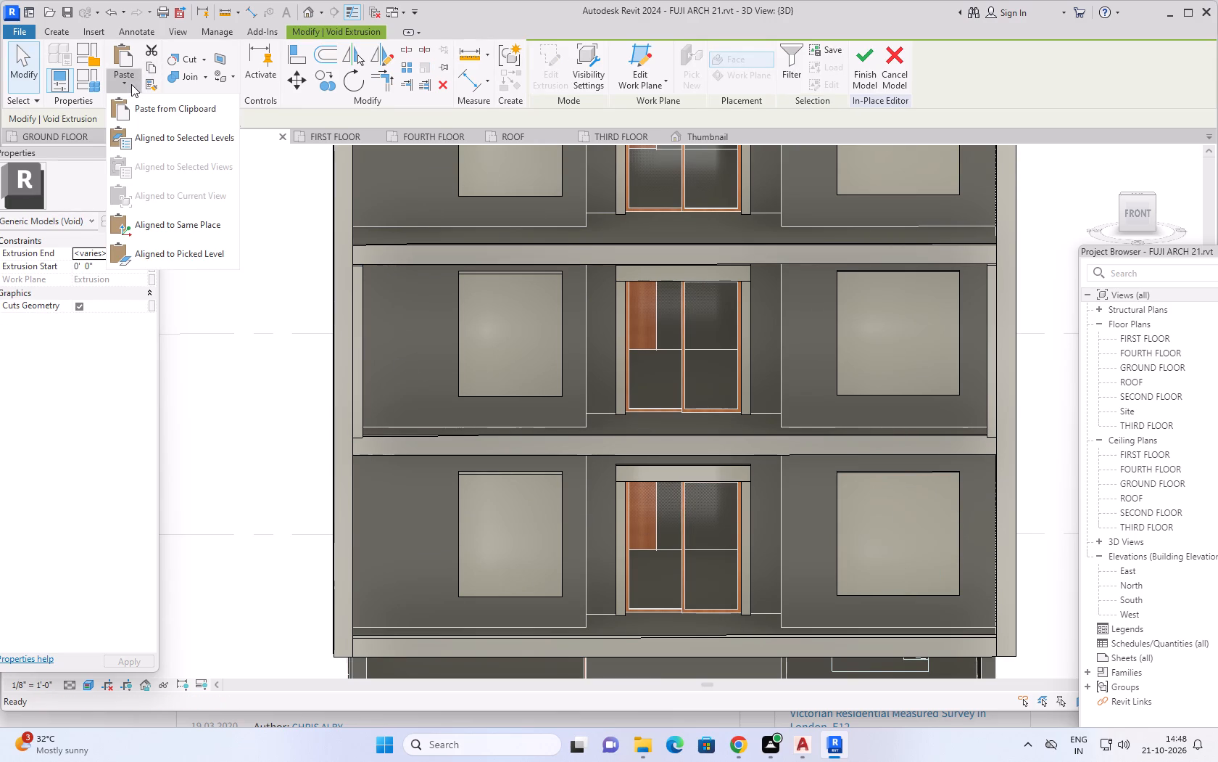
left_click(160, 139)
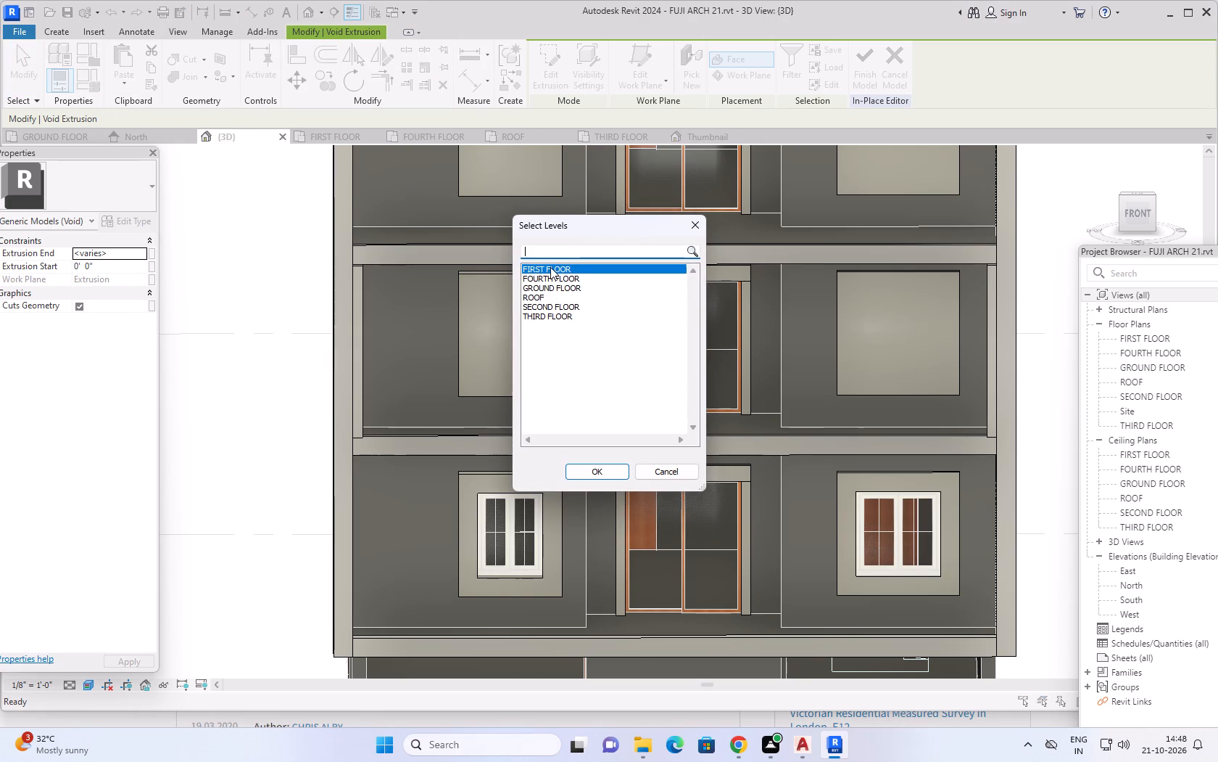
left_click(560, 306, "ctrl")
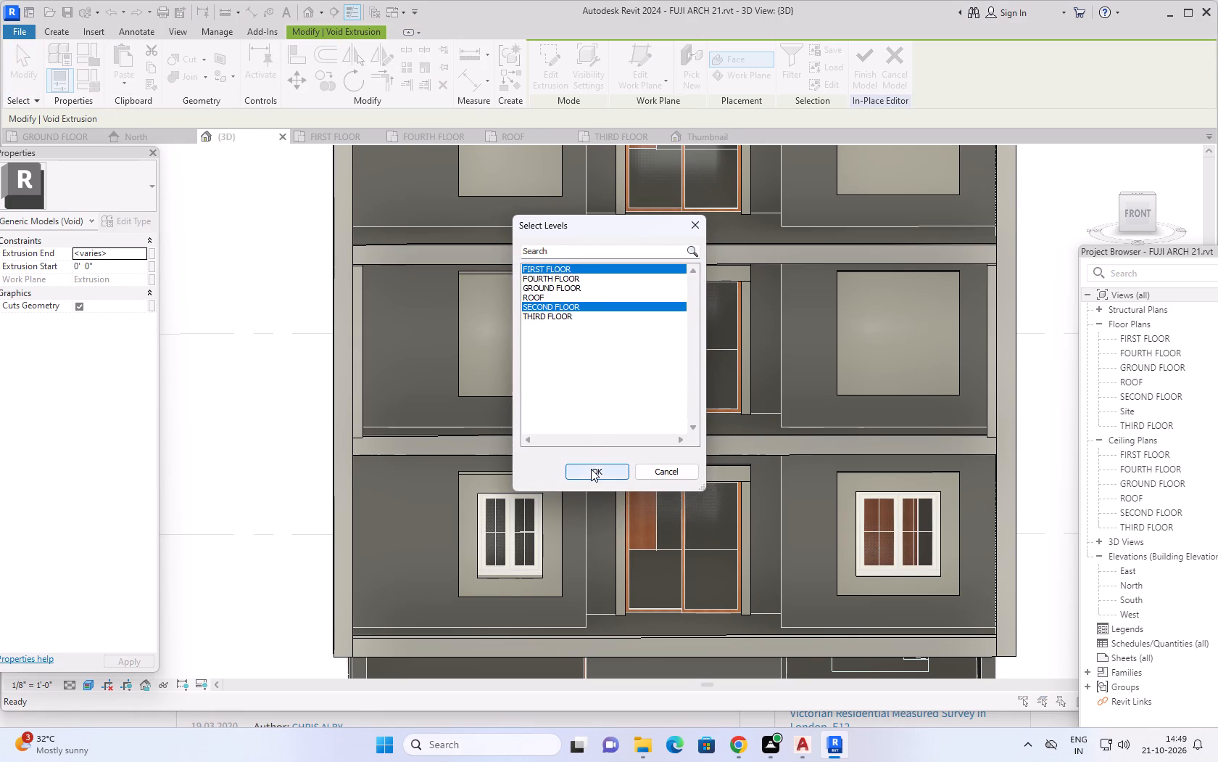
left_click(591, 469)
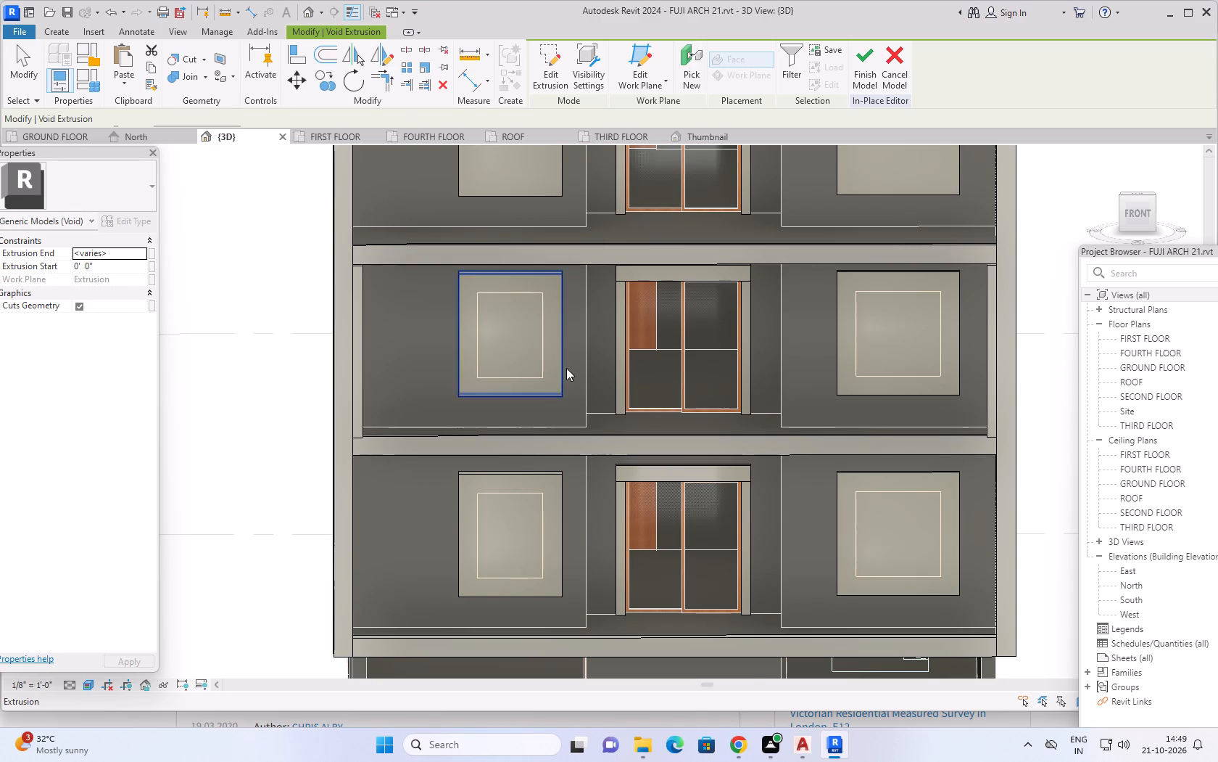
scroll(582, 359, "down", 2)
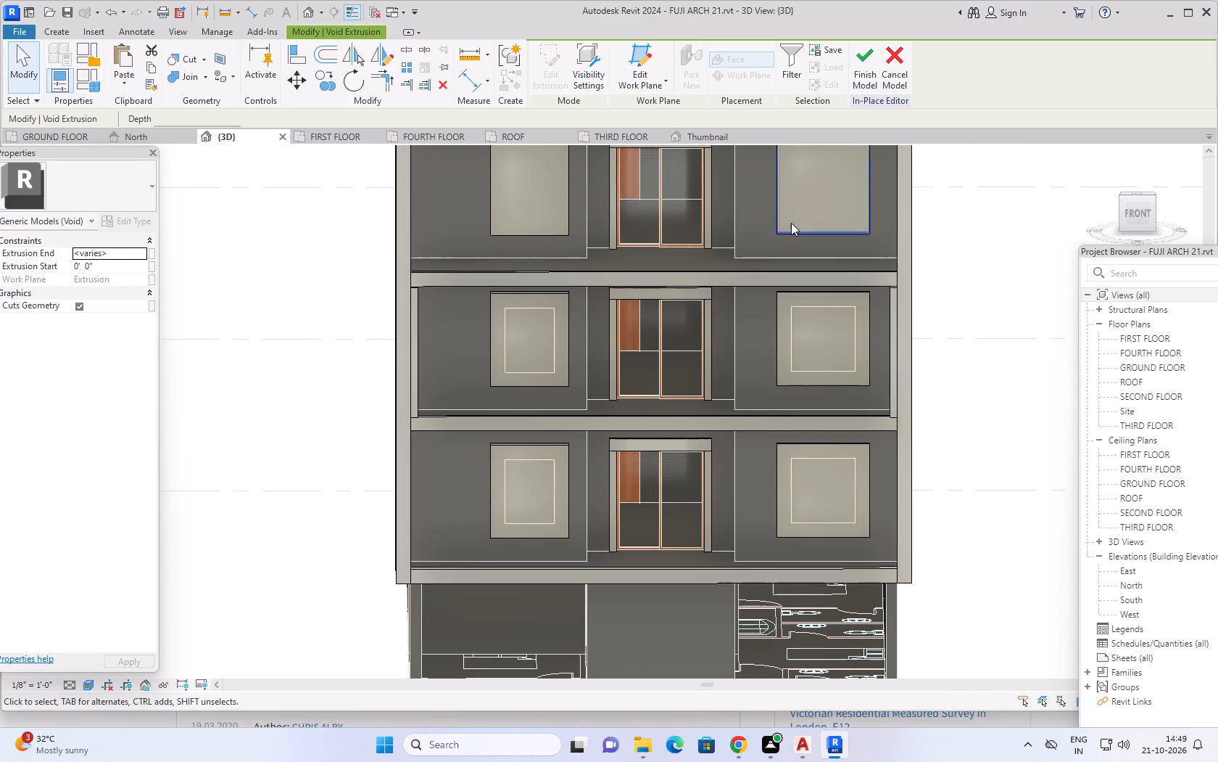
scroll(811, 172, "down", 2)
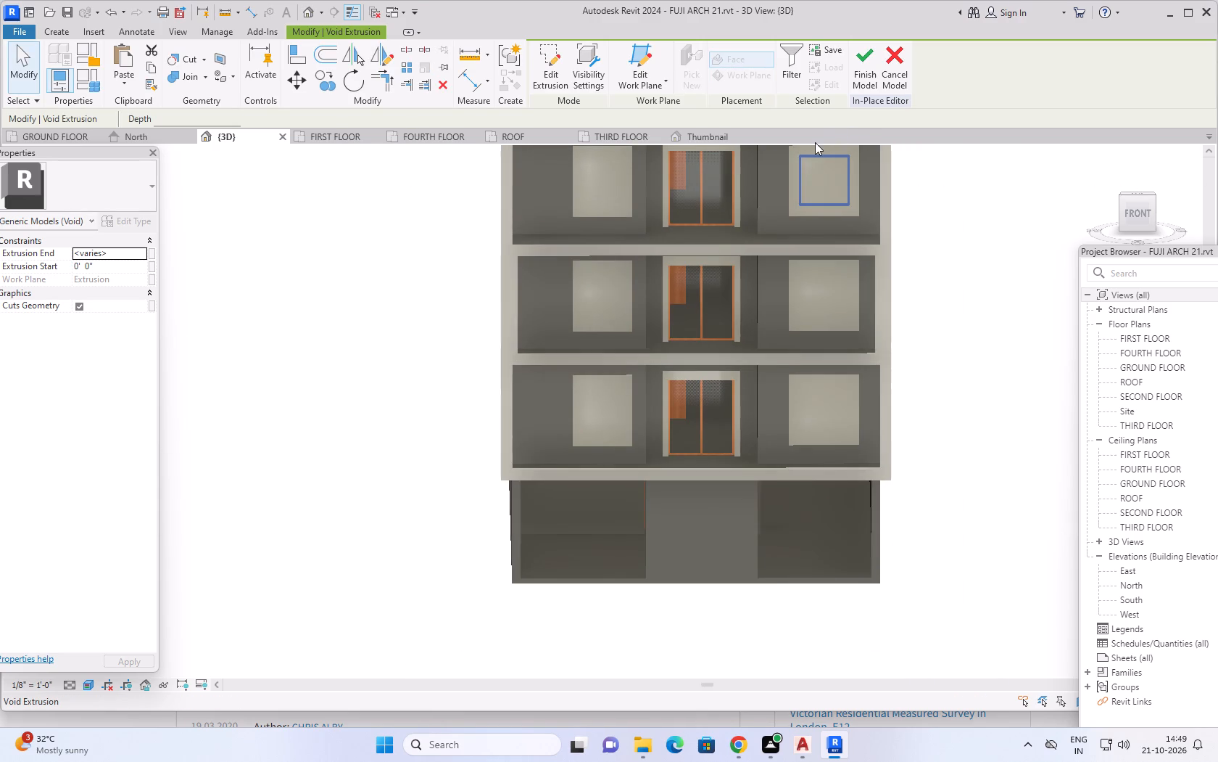
left_click(864, 65)
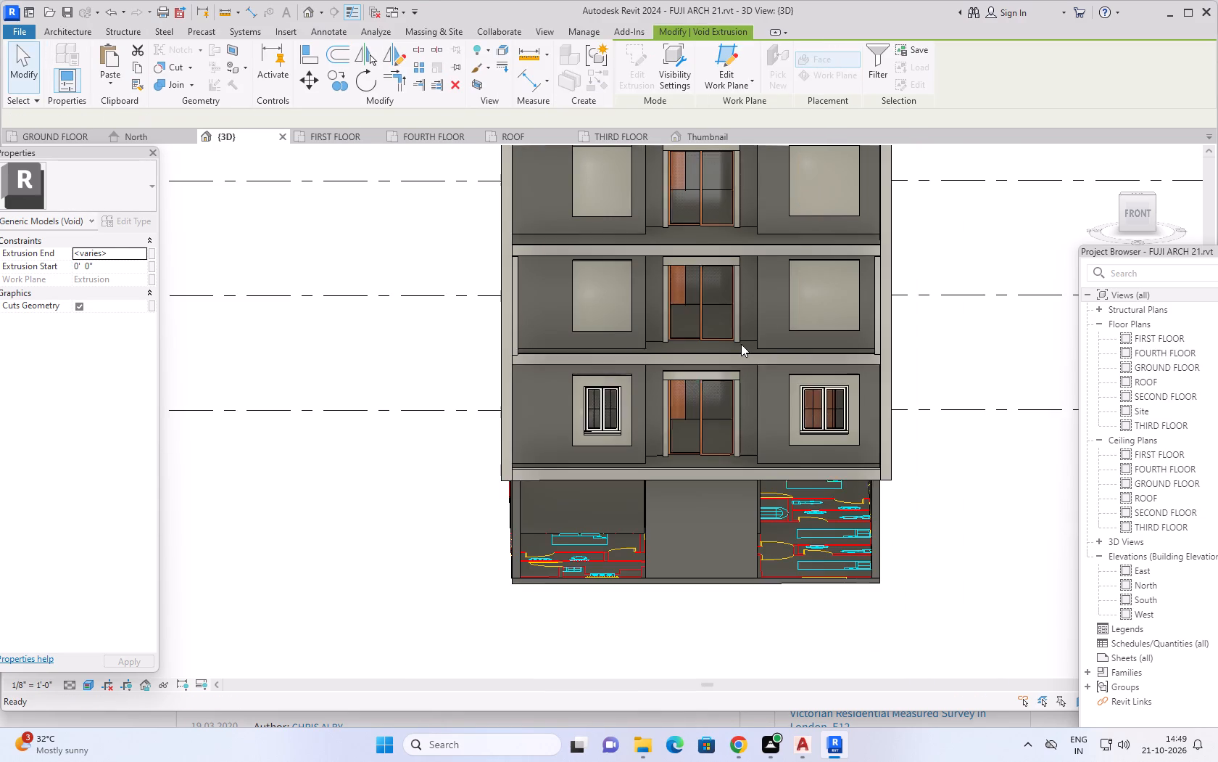
Examine the window surrounds on the two upper balconies from the front and both sides of the building.
middle_click_drag(932, 286, 779, 451)
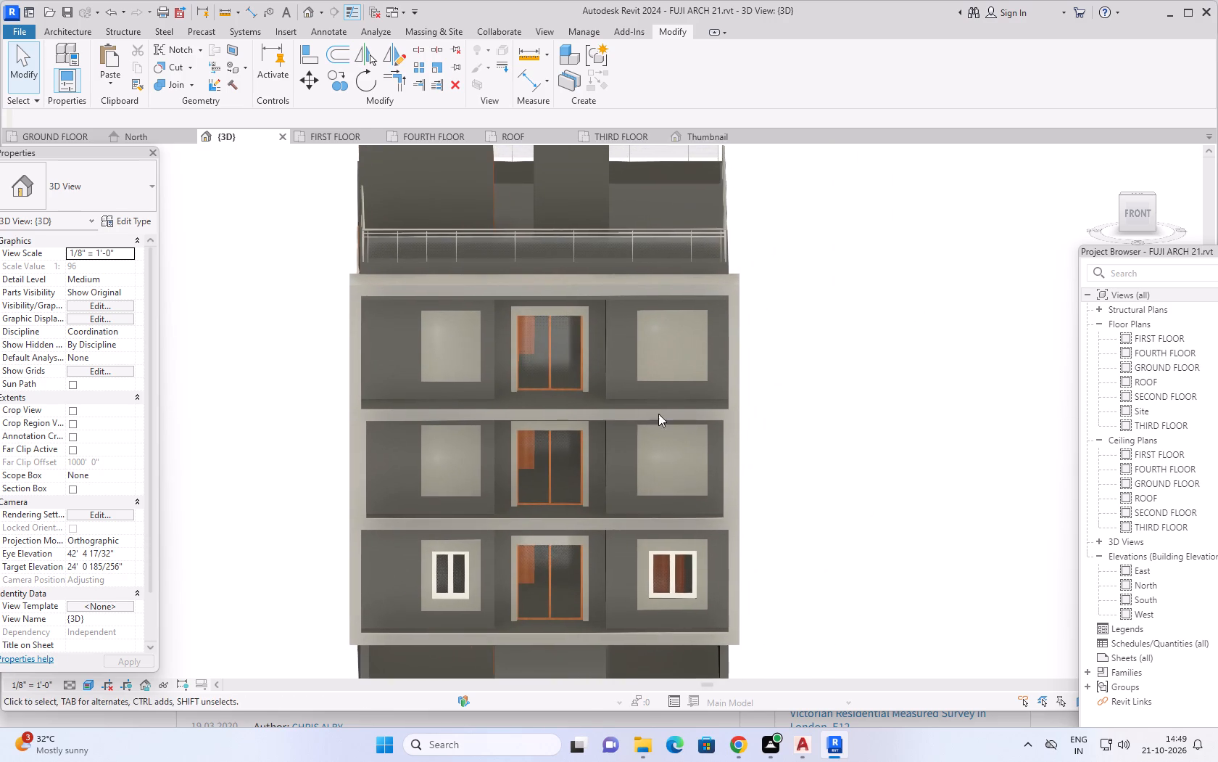
middle_click_drag(811, 393, 953, 401)
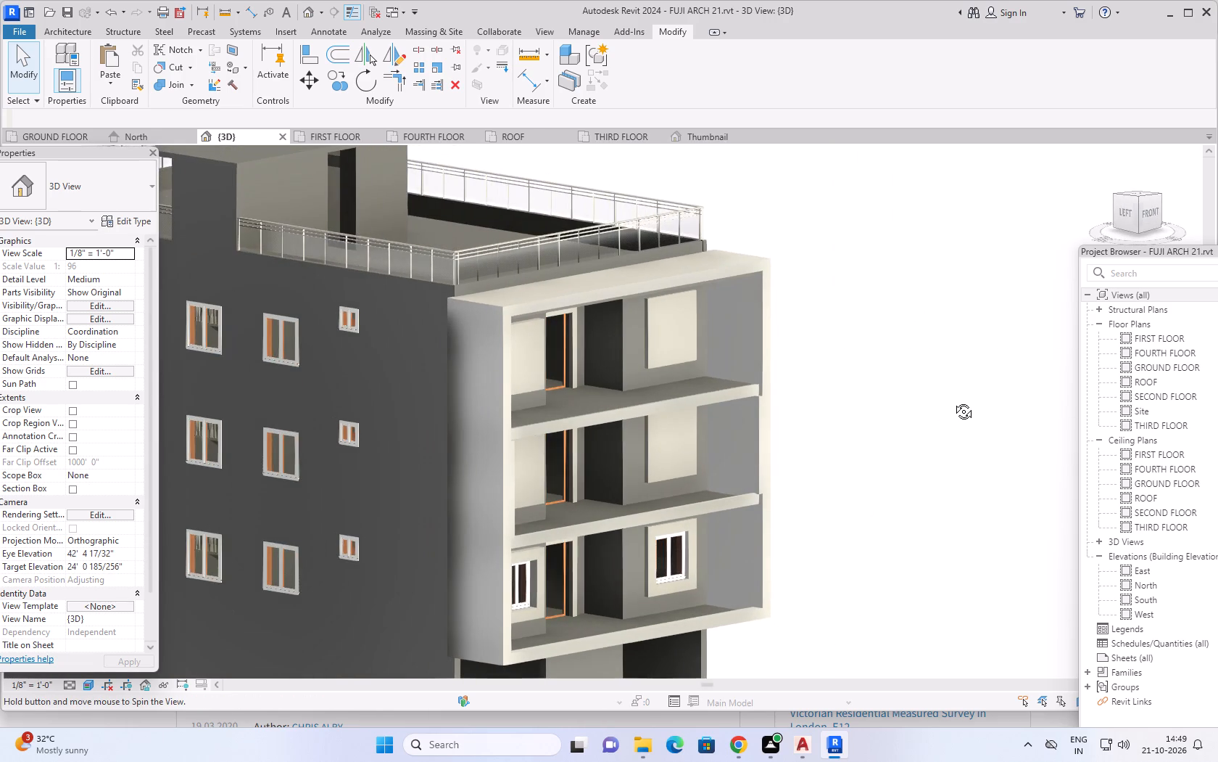
middle_click_drag(953, 401, 956, 400)
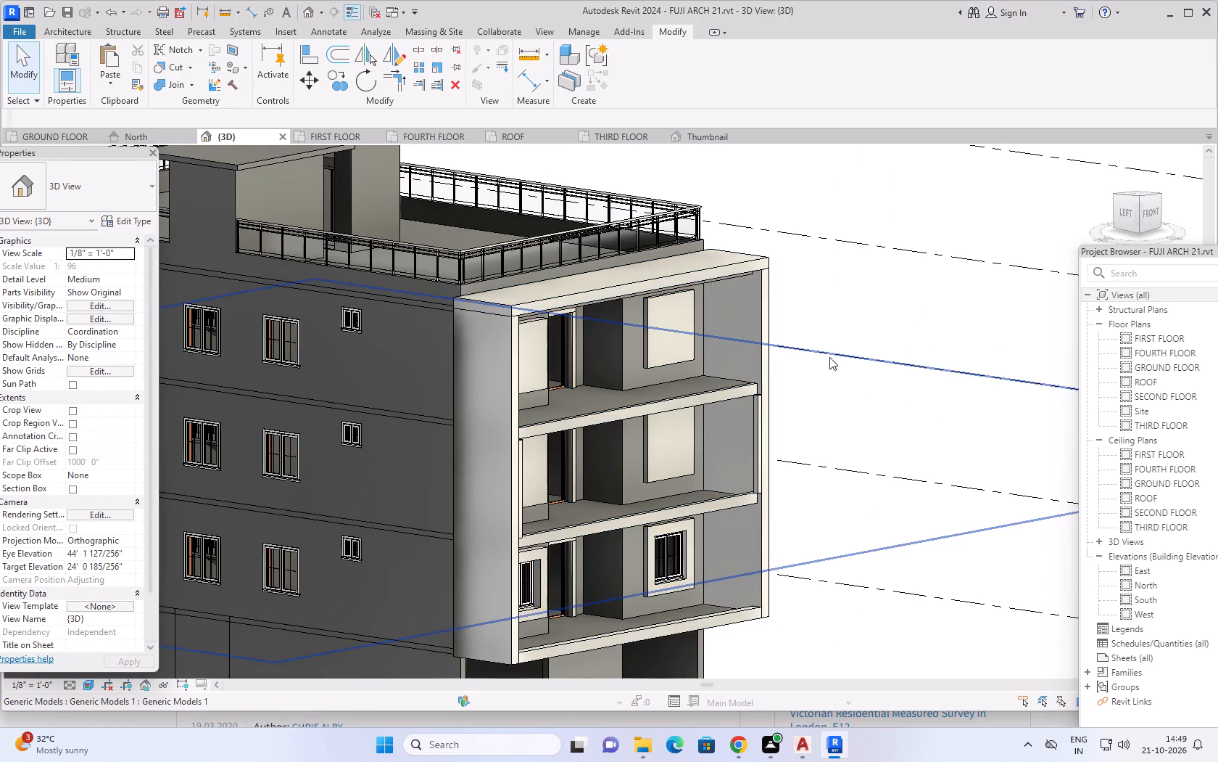
middle_click_drag(824, 364, 655, 337)
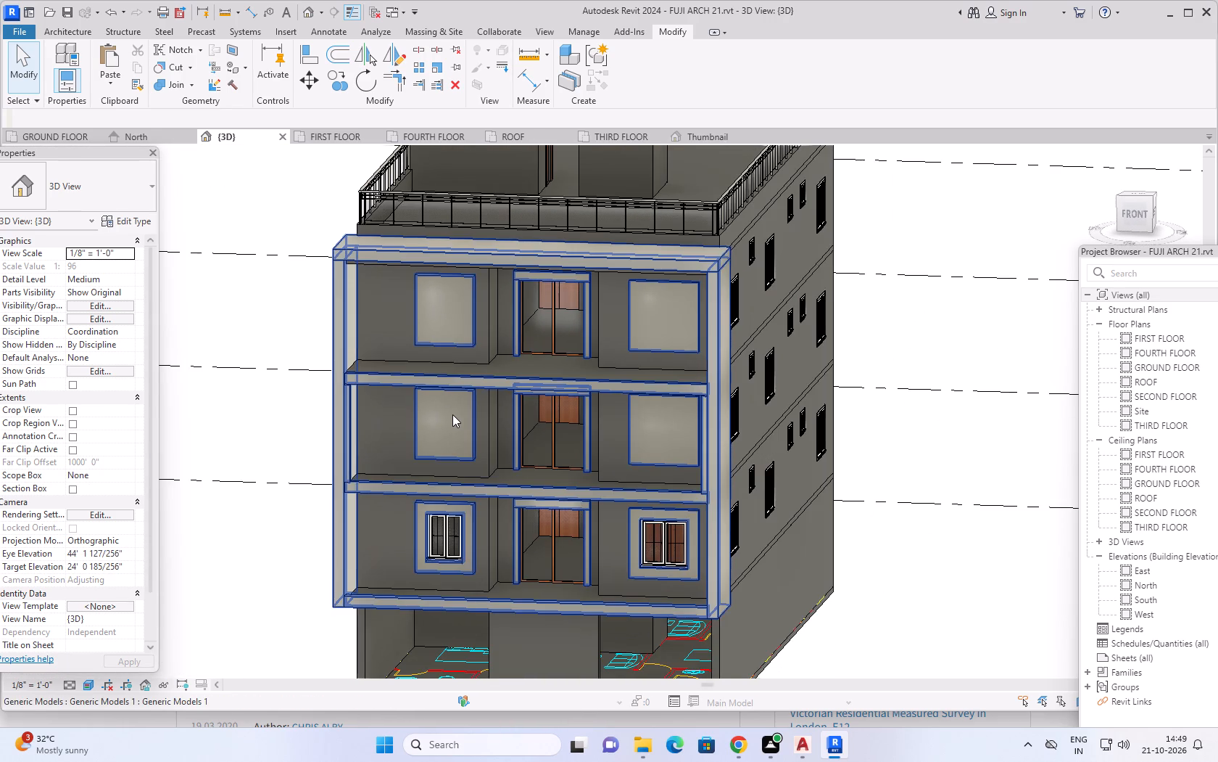
middle_click_drag(647, 414, 644, 466)
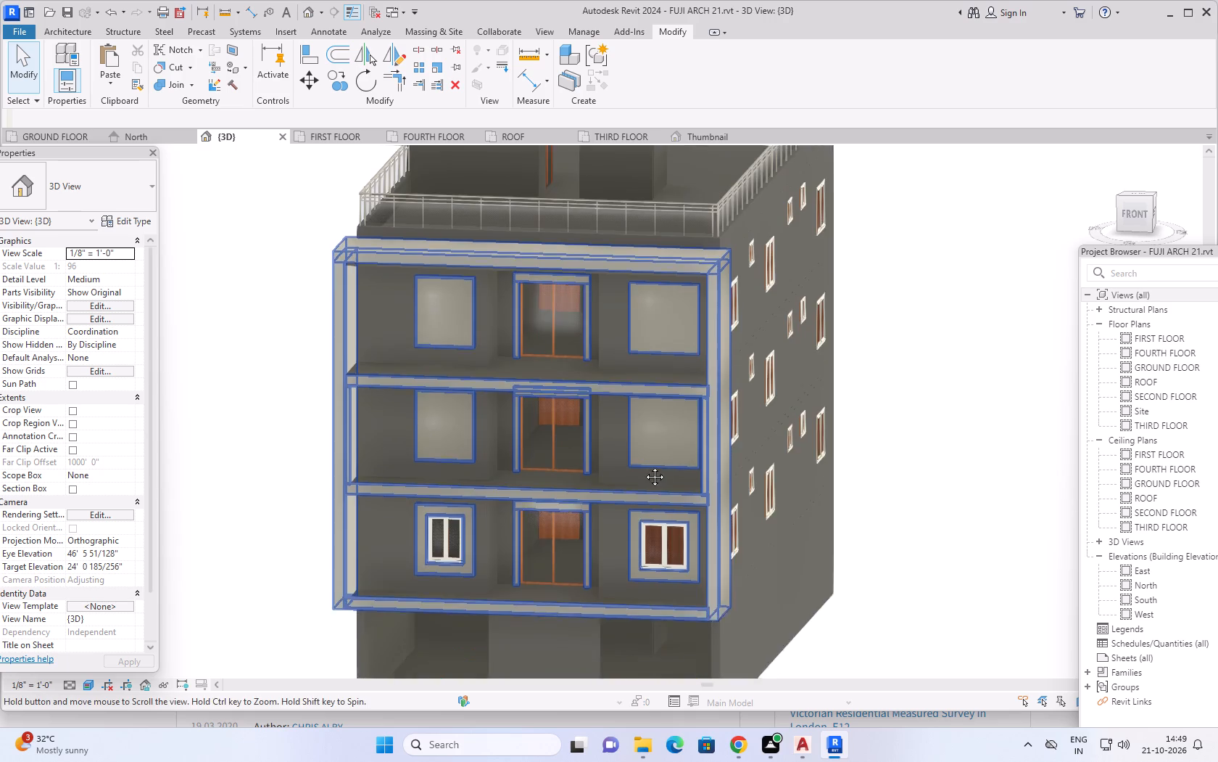
middle_click_drag(644, 466, 644, 509)
middle_click_drag(588, 509, 599, 430)
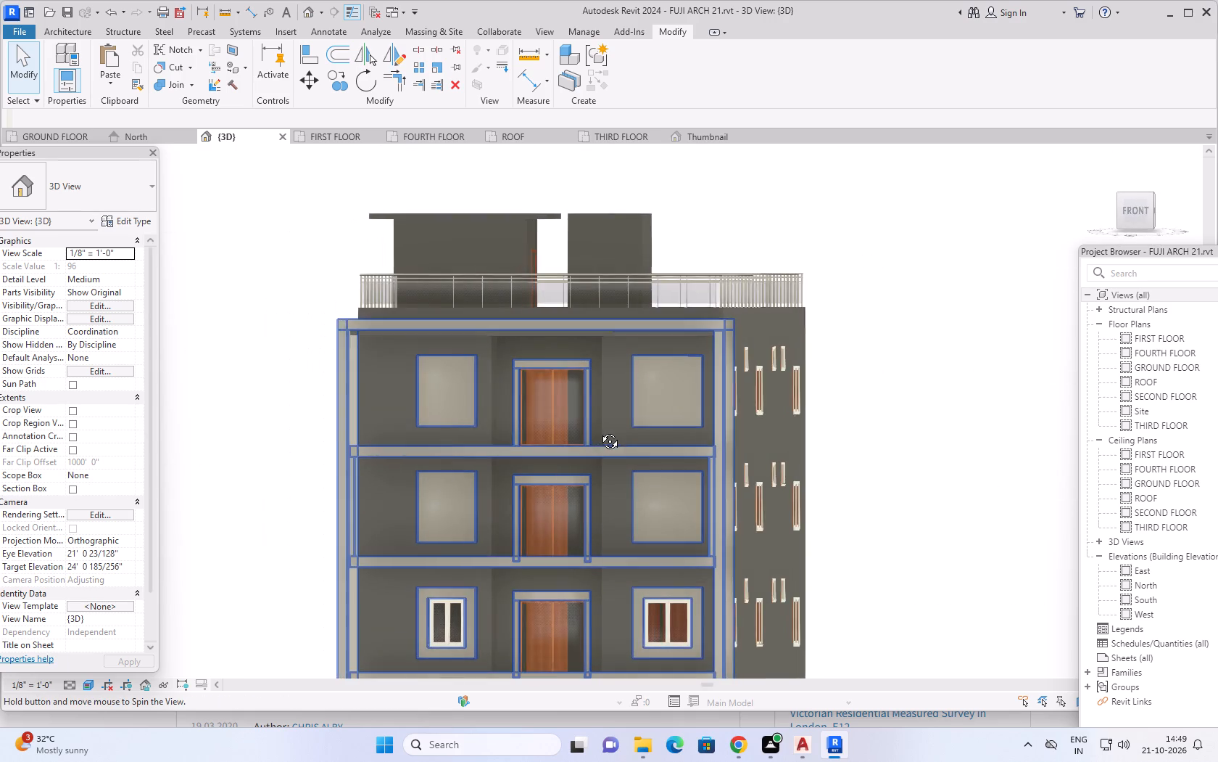
middle_click_drag(599, 430, 605, 443)
scroll(457, 486, "up", 3)
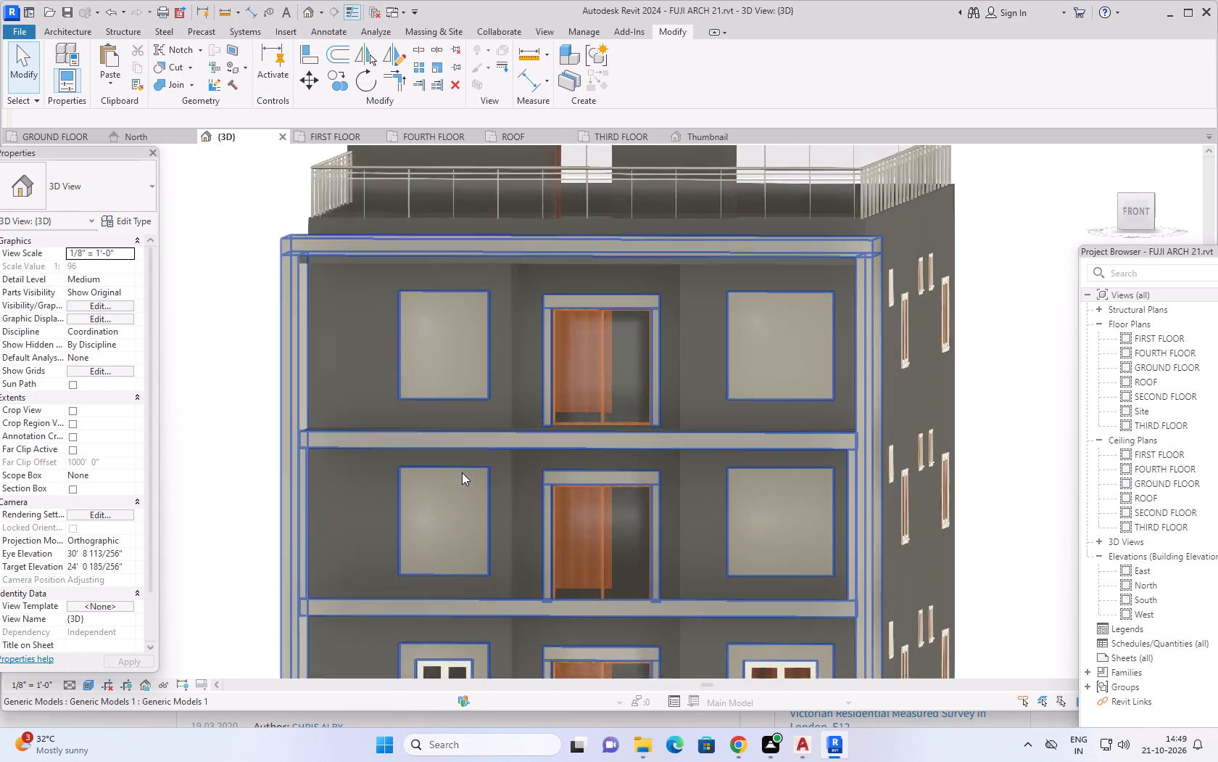
scroll(462, 472, "up", 1)
Reopen the balcony in-place model for editing and check the extrusion end of the void at the middle balcony's narrower window.
left_click(465, 472)
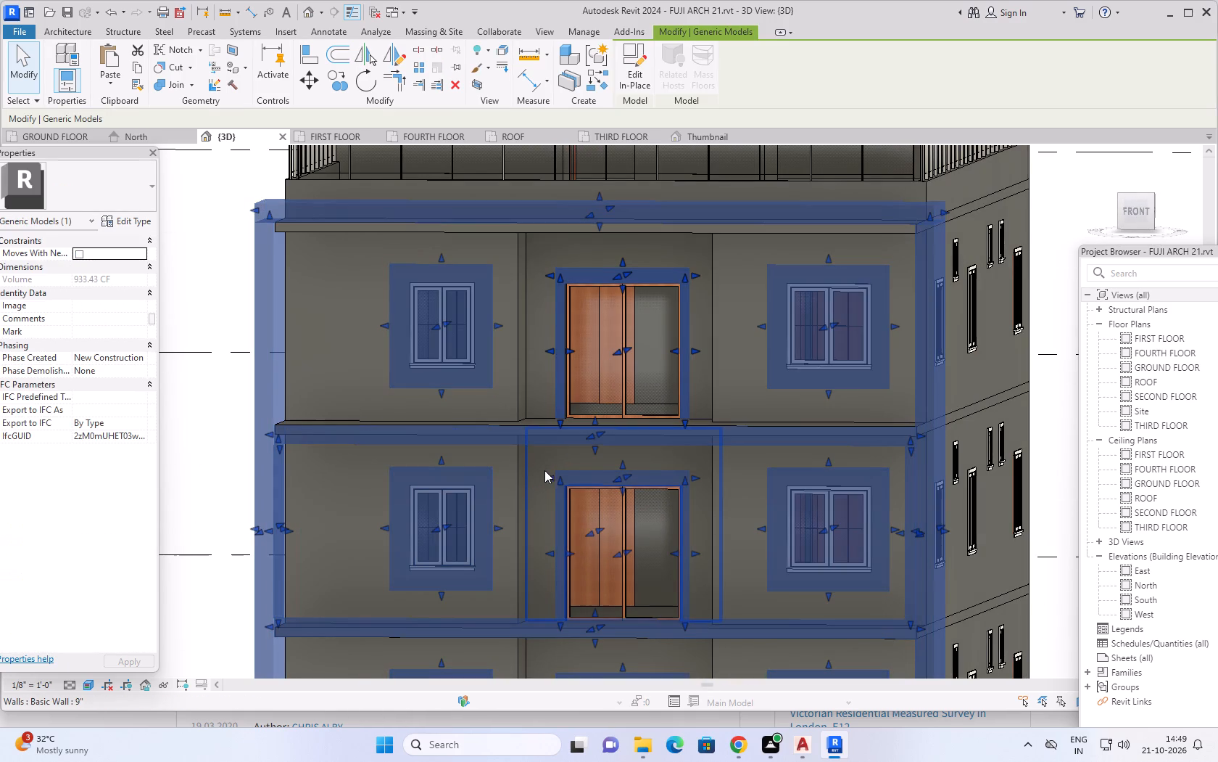
middle_click_drag(526, 483, 537, 484)
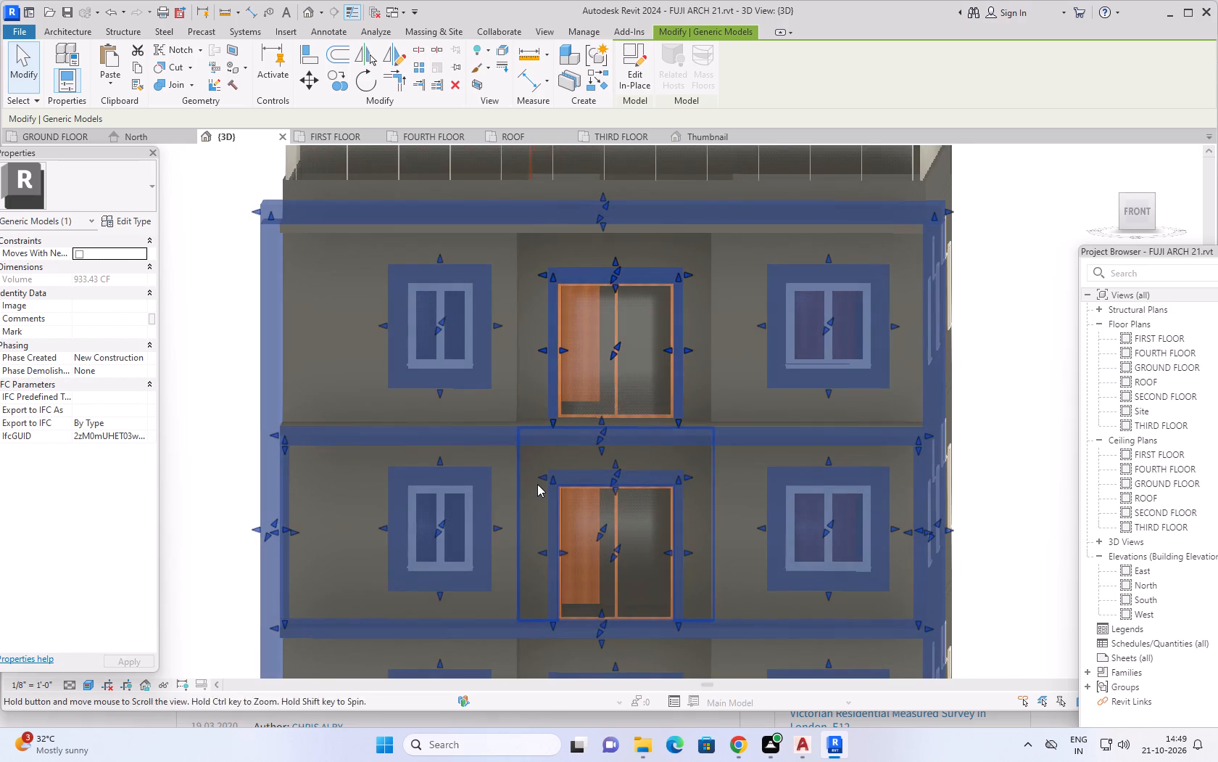
left_click(637, 72)
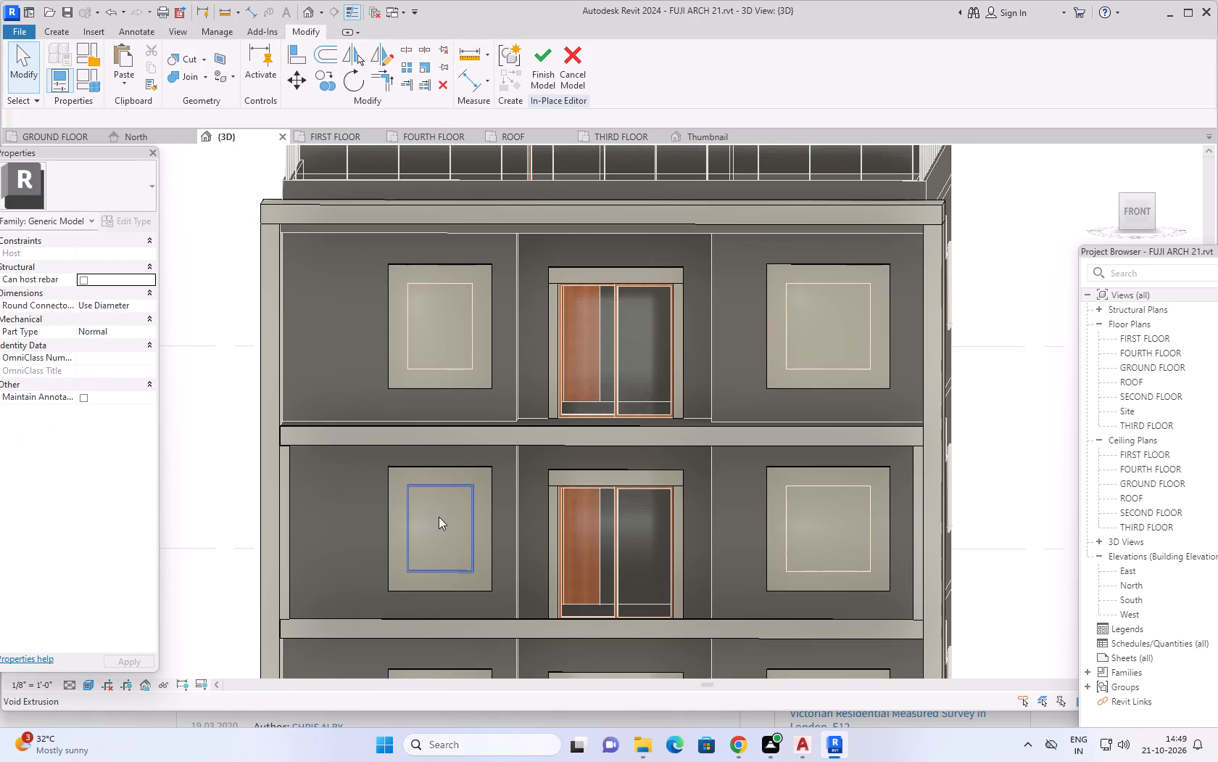
left_click(439, 517)
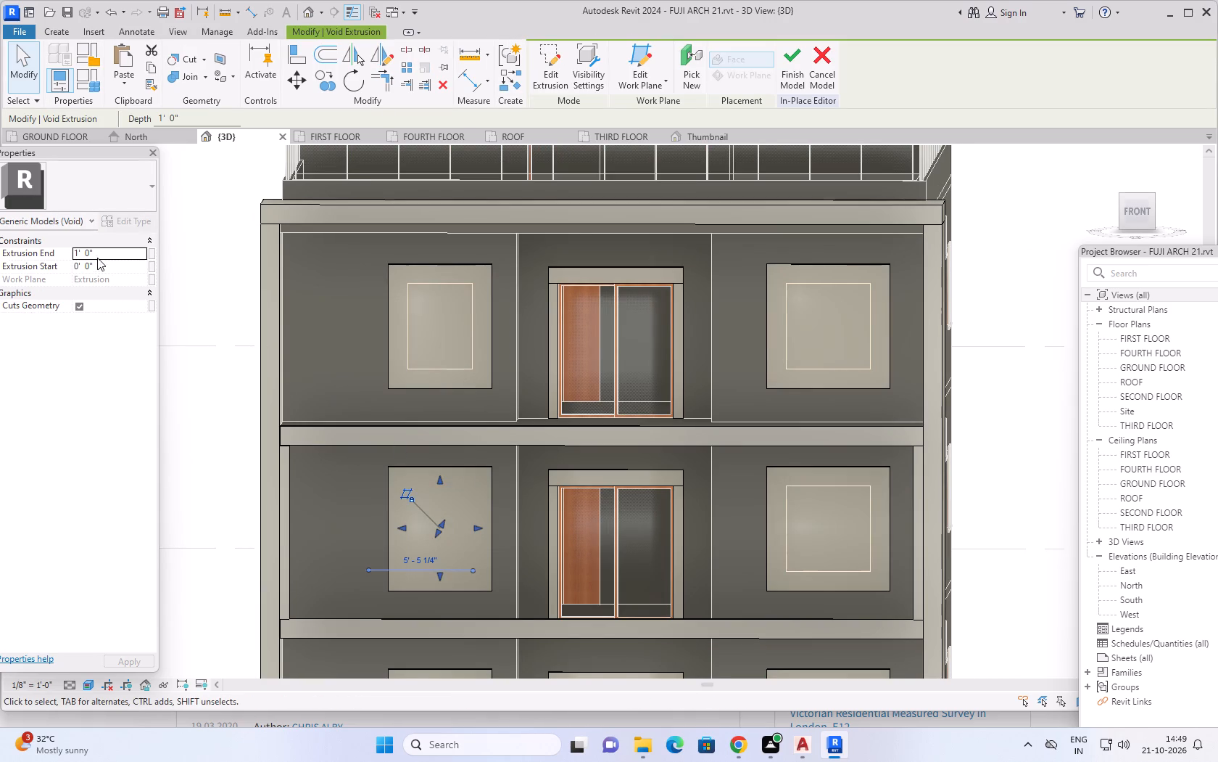
left_click(109, 253)
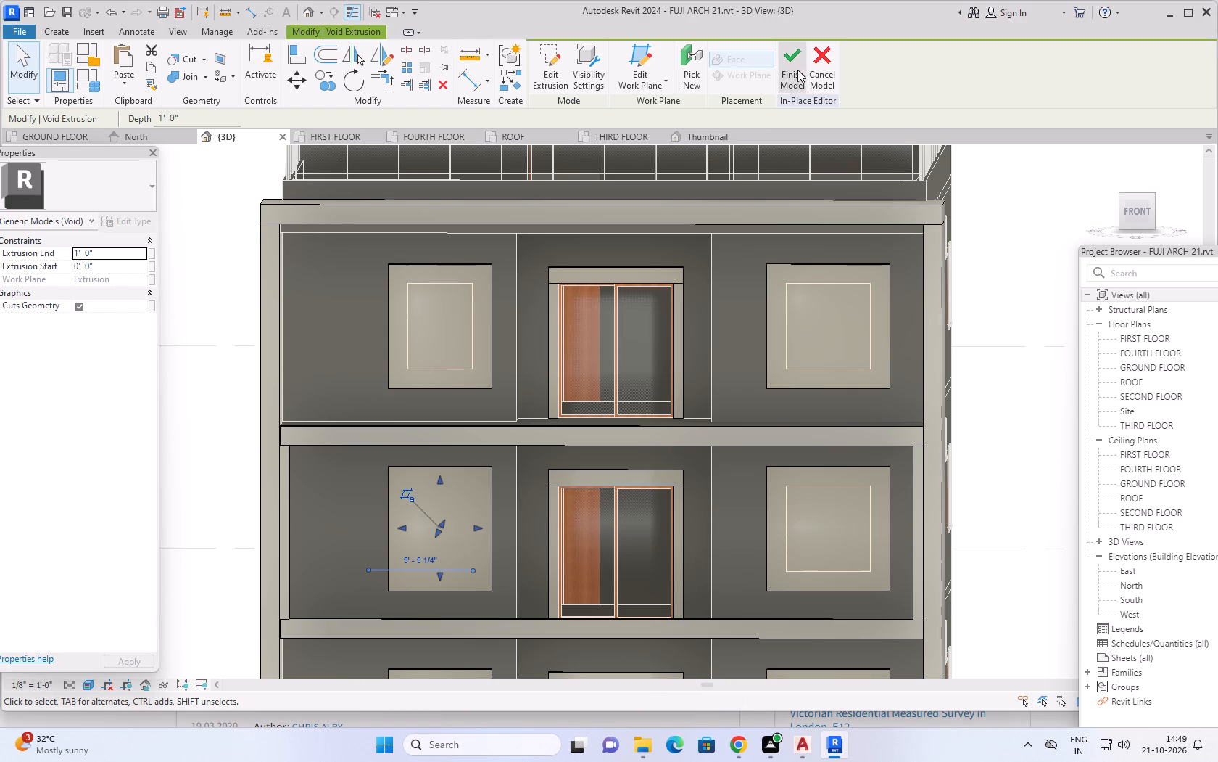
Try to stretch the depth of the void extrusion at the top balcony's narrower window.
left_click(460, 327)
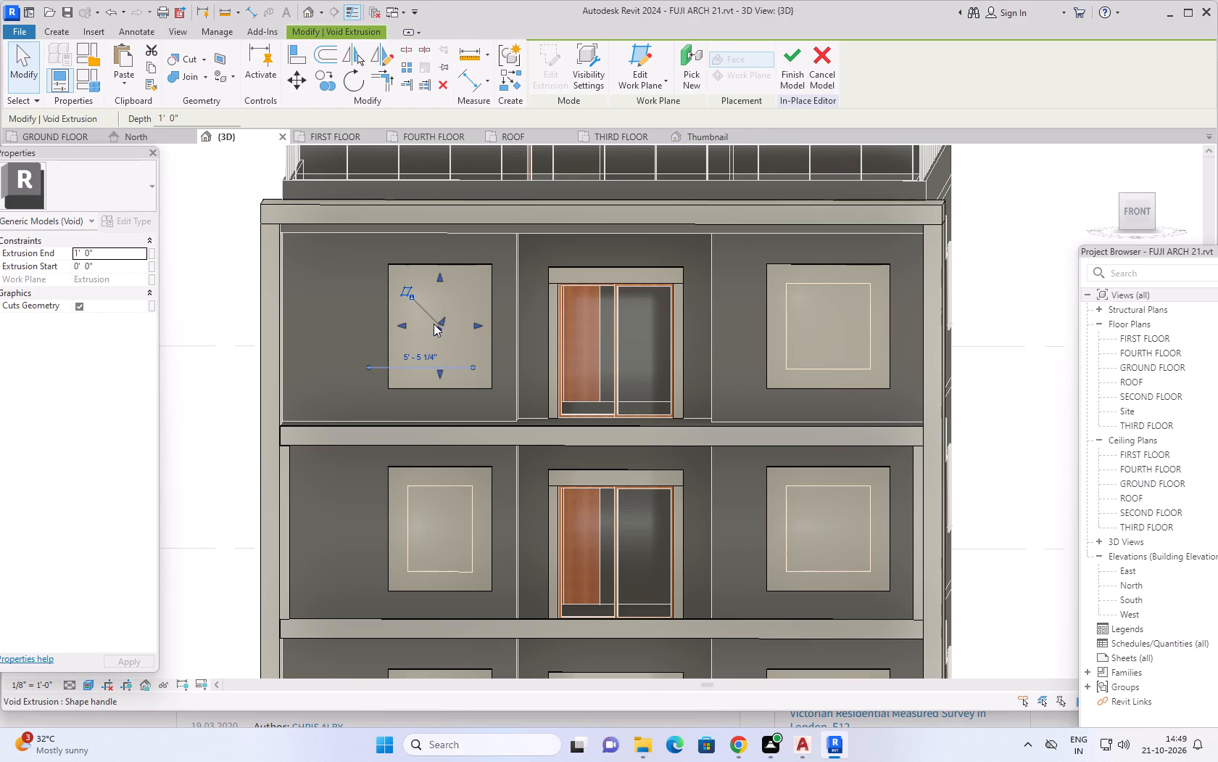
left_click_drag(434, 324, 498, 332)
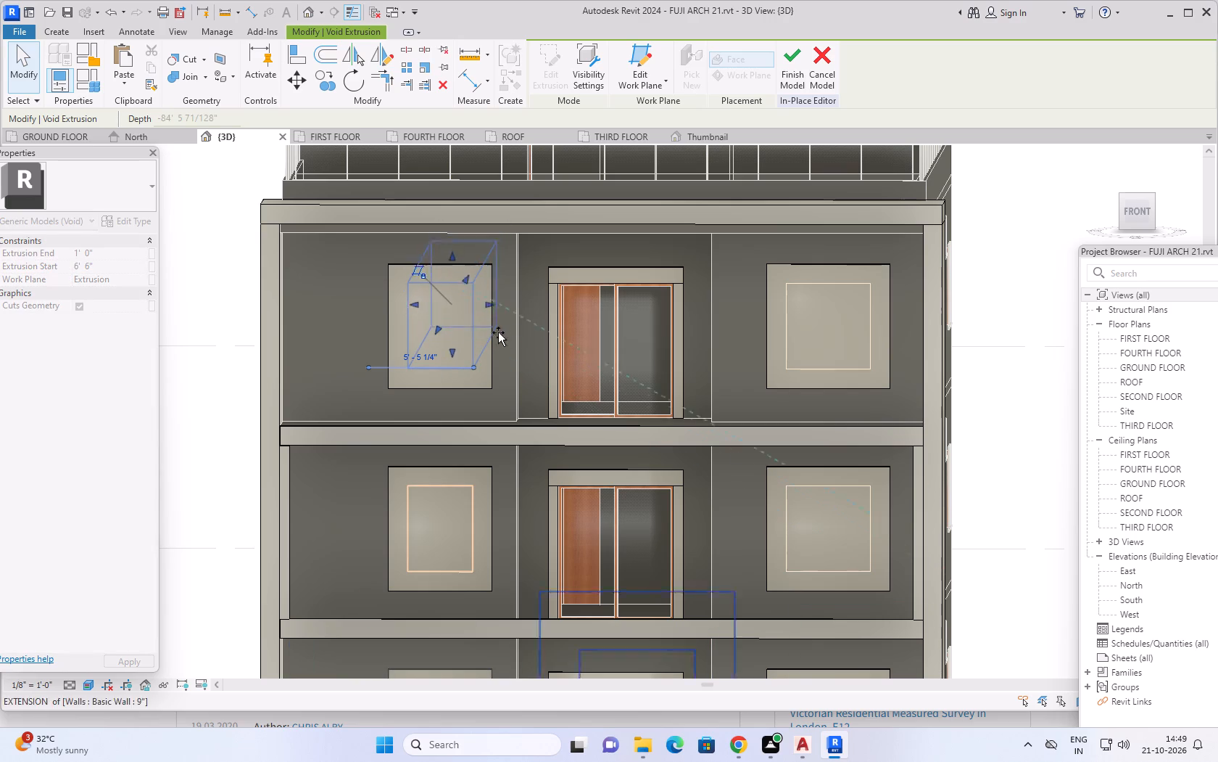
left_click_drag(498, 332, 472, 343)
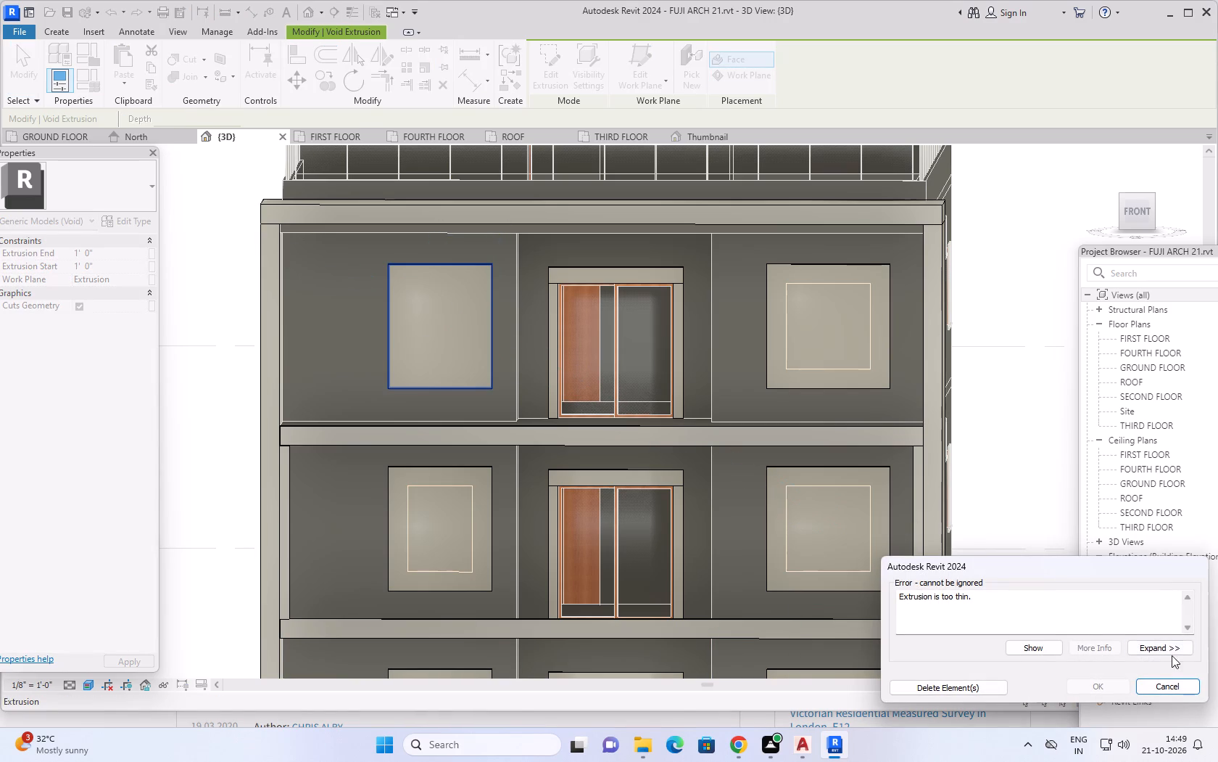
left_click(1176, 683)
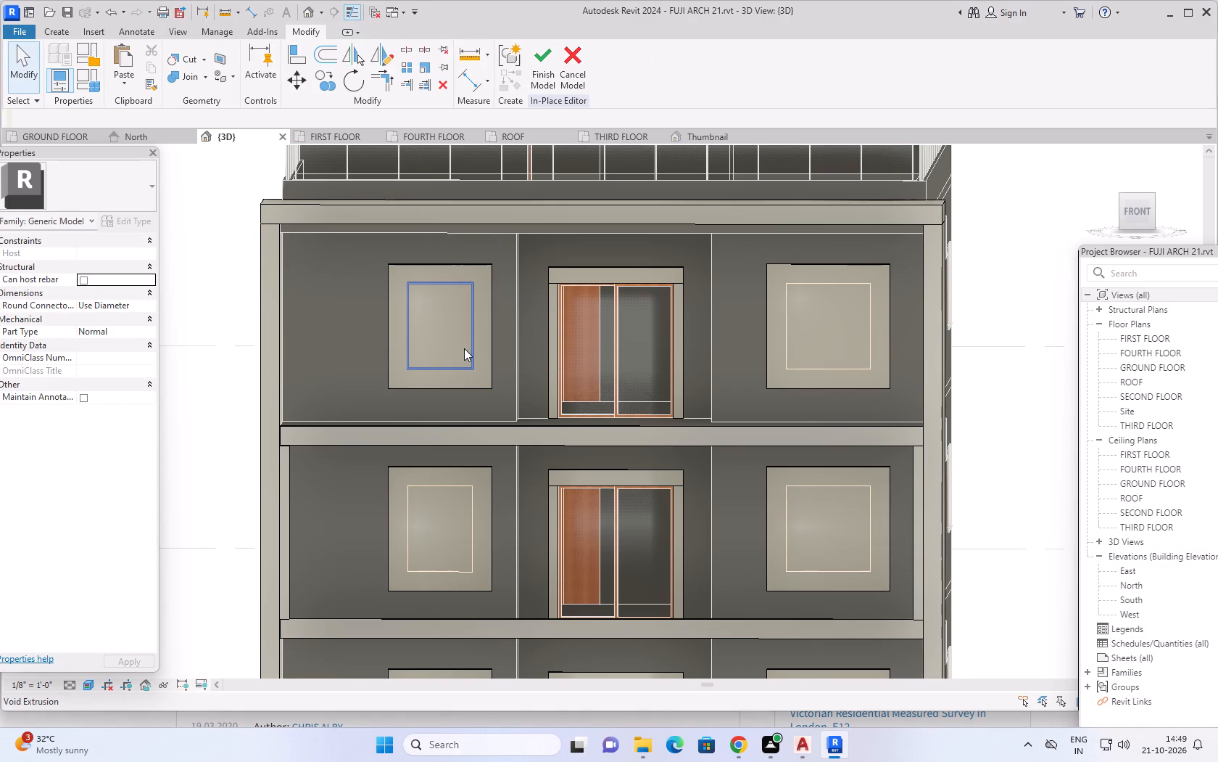
Inspect the top balcony's narrower window void from both sides of the building, and finish editing the in-place model.
scroll(421, 358, "down", 1)
left_click(434, 349)
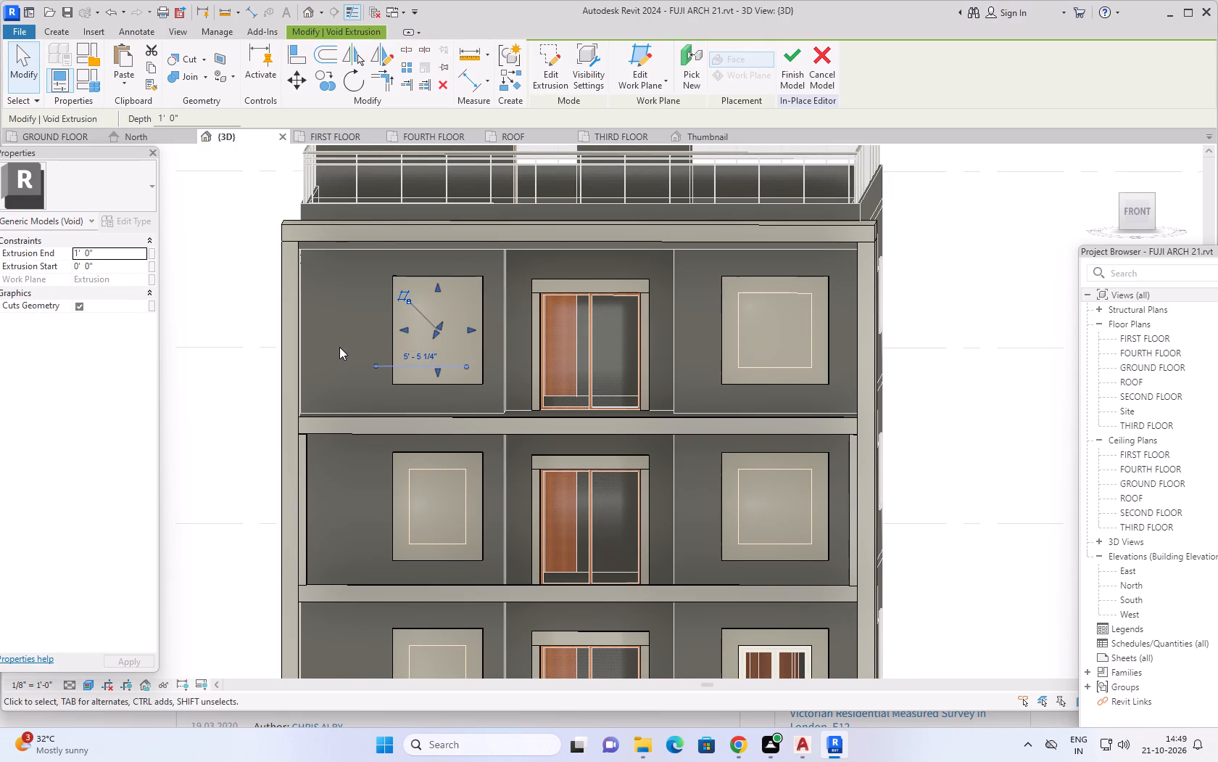
middle_click_drag(344, 351, 485, 358, "shift")
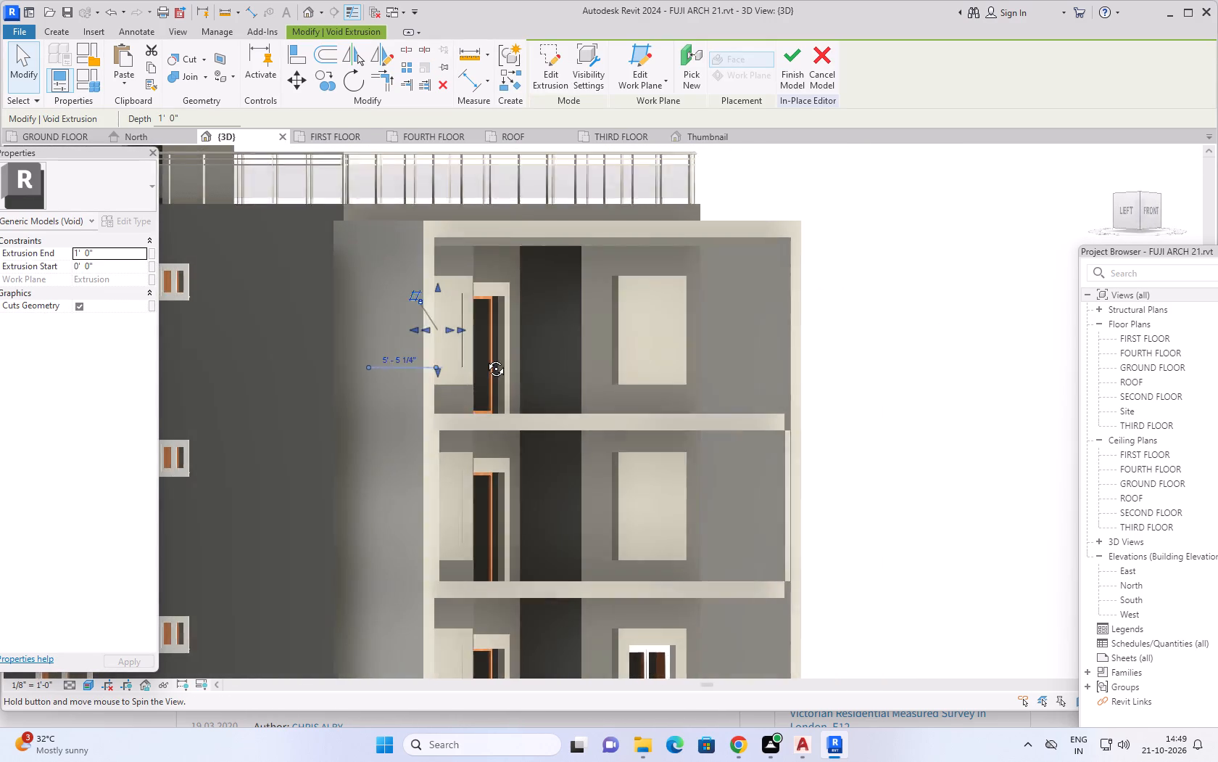
middle_click_drag(485, 358, 330, 386, "shift")
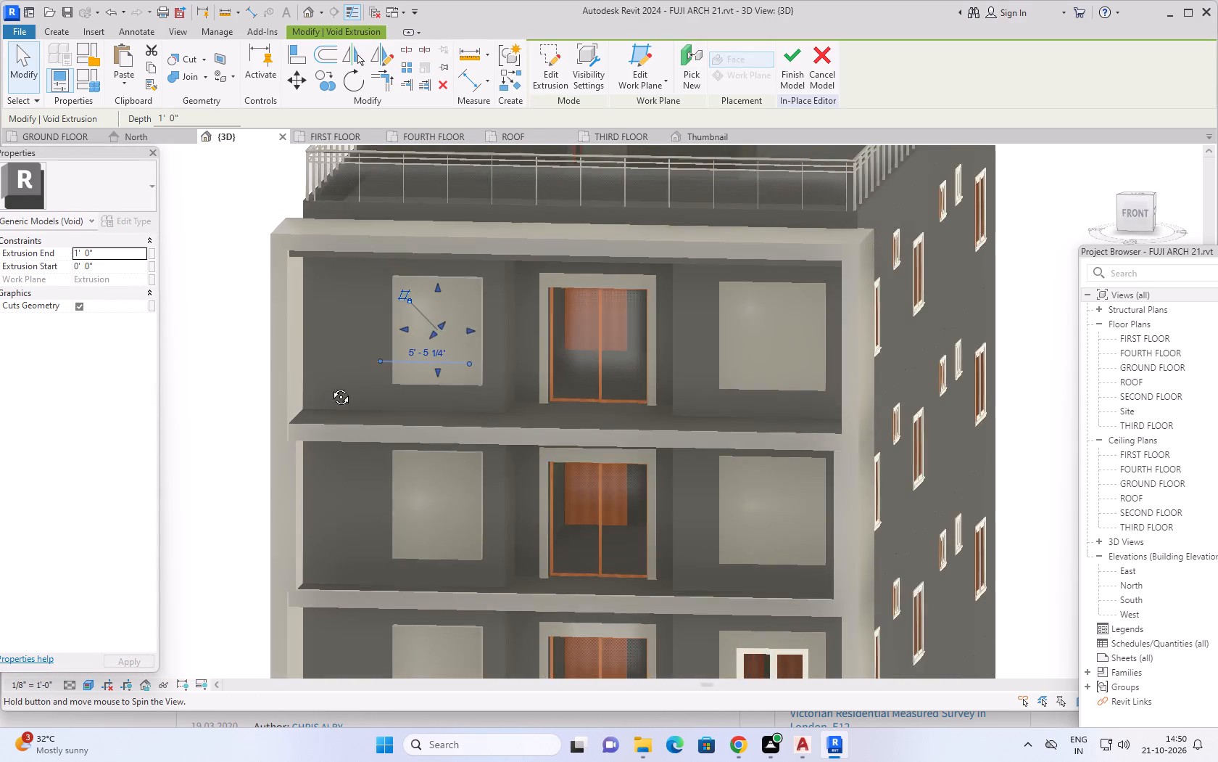
middle_click_drag(330, 386, 378, 360, "shift")
scroll(376, 430, "down", 4)
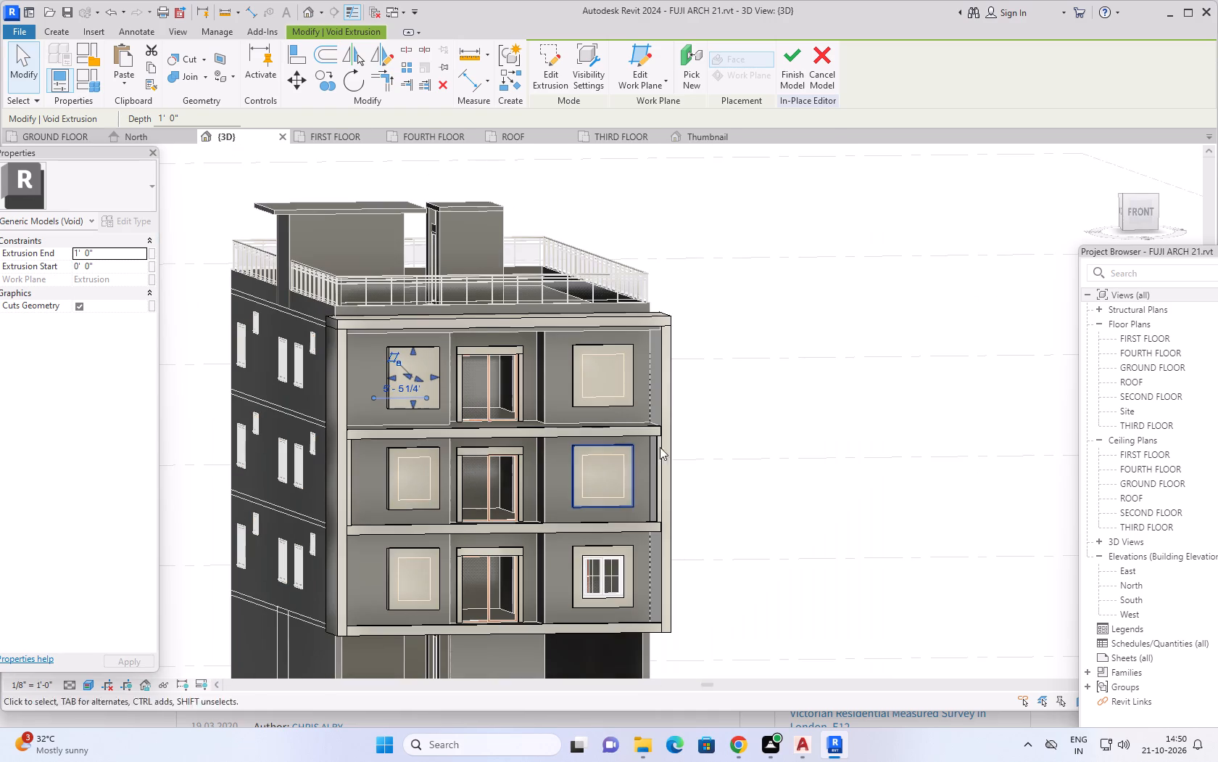
middle_click_drag(811, 427, 750, 425, "shift")
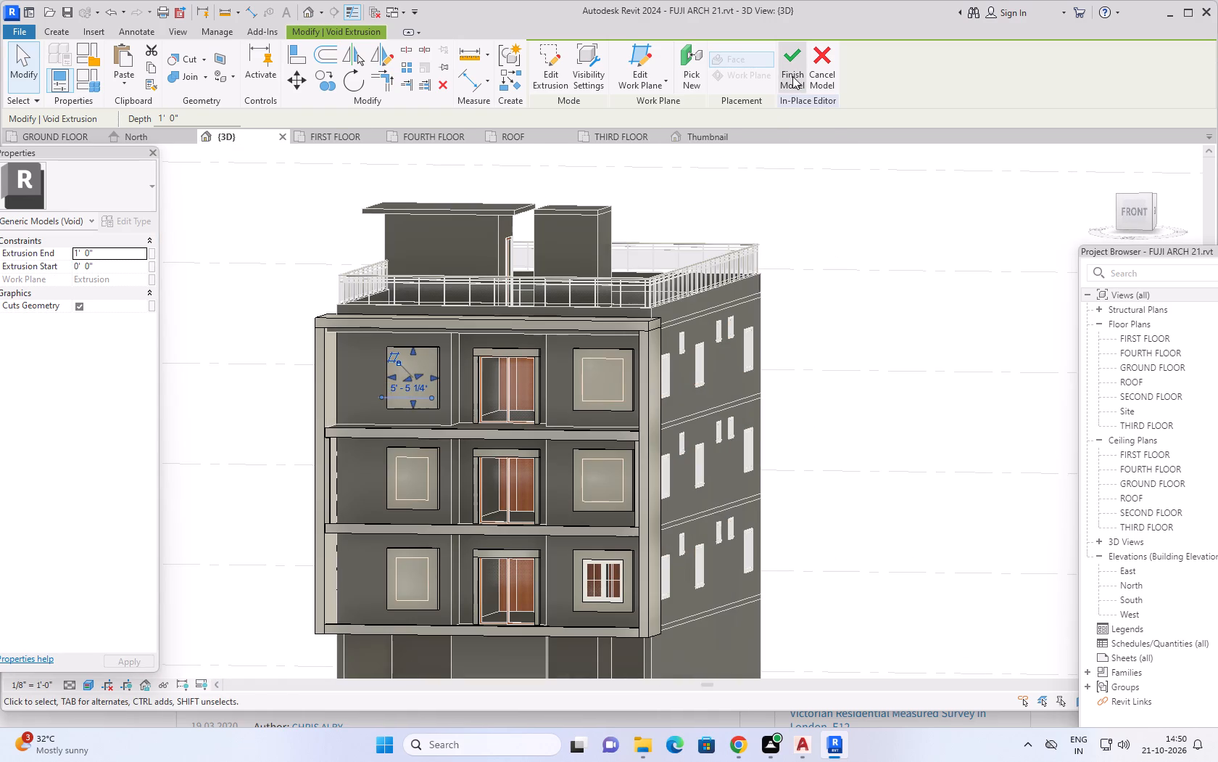
left_click(792, 76)
Undo the balcony in-place model edits back to before the window surrounds were copied to the two upper balconies.
scroll(846, 445, "up", 2)
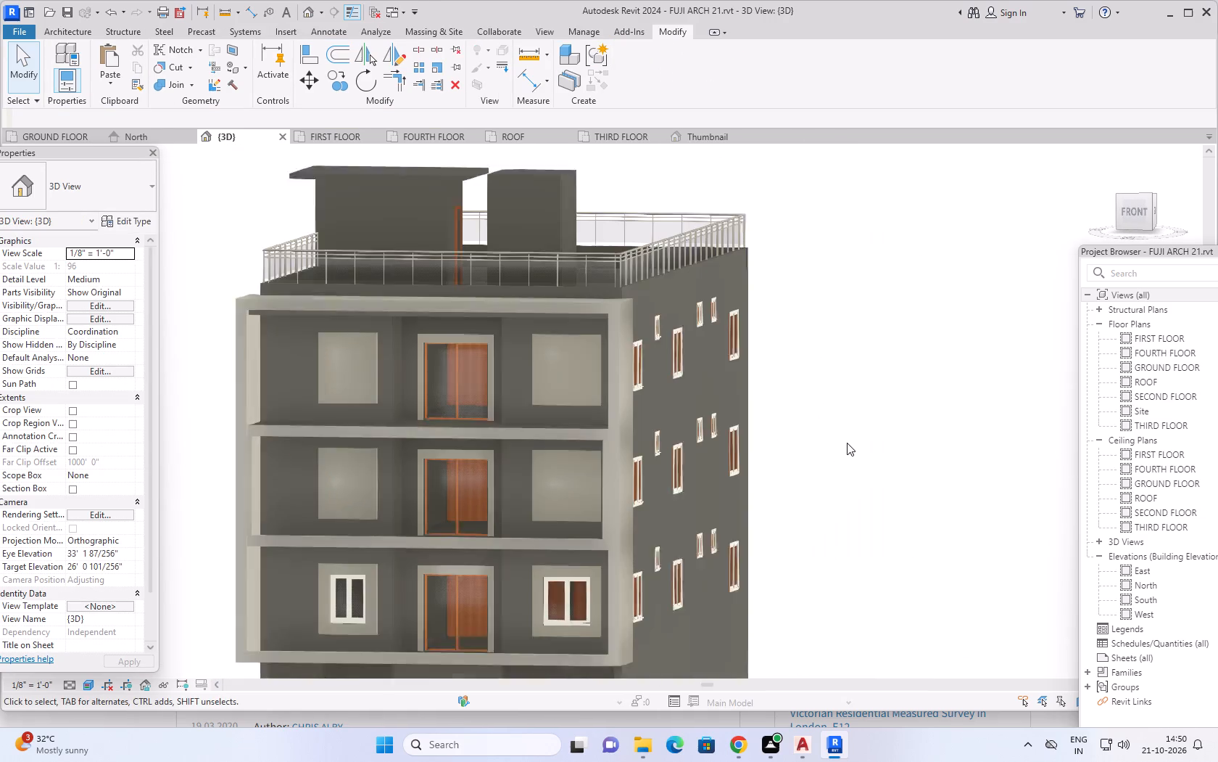
middle_click_drag(869, 435, 990, 385)
middle_click_drag(945, 412, 973, 405)
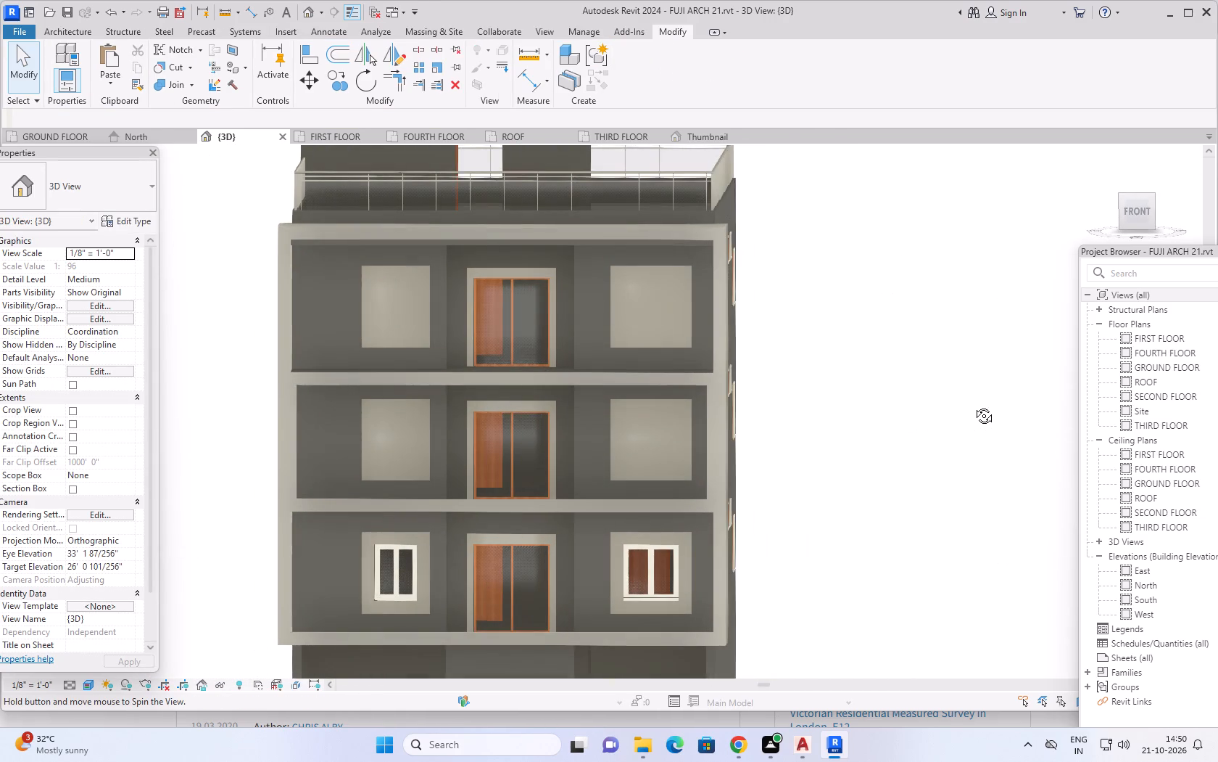
middle_click_drag(973, 405, 974, 414)
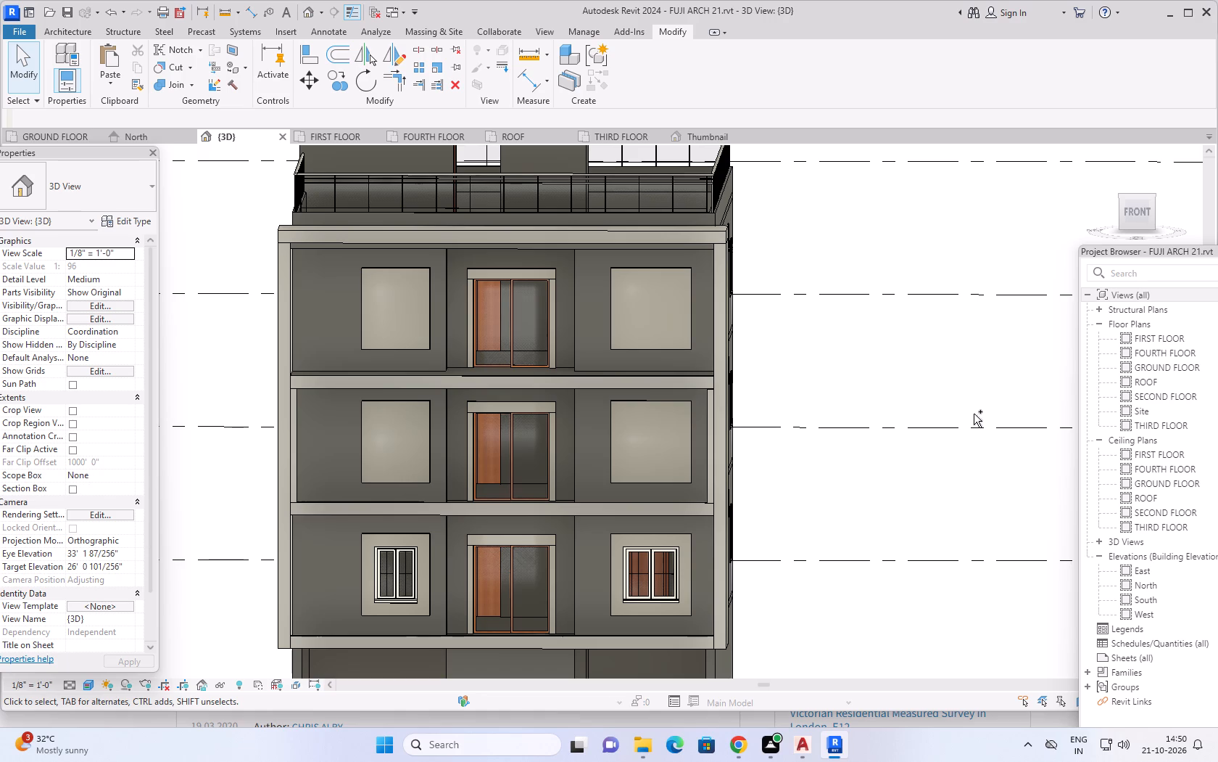
key("ctrl+z")
key("ctrl+z")
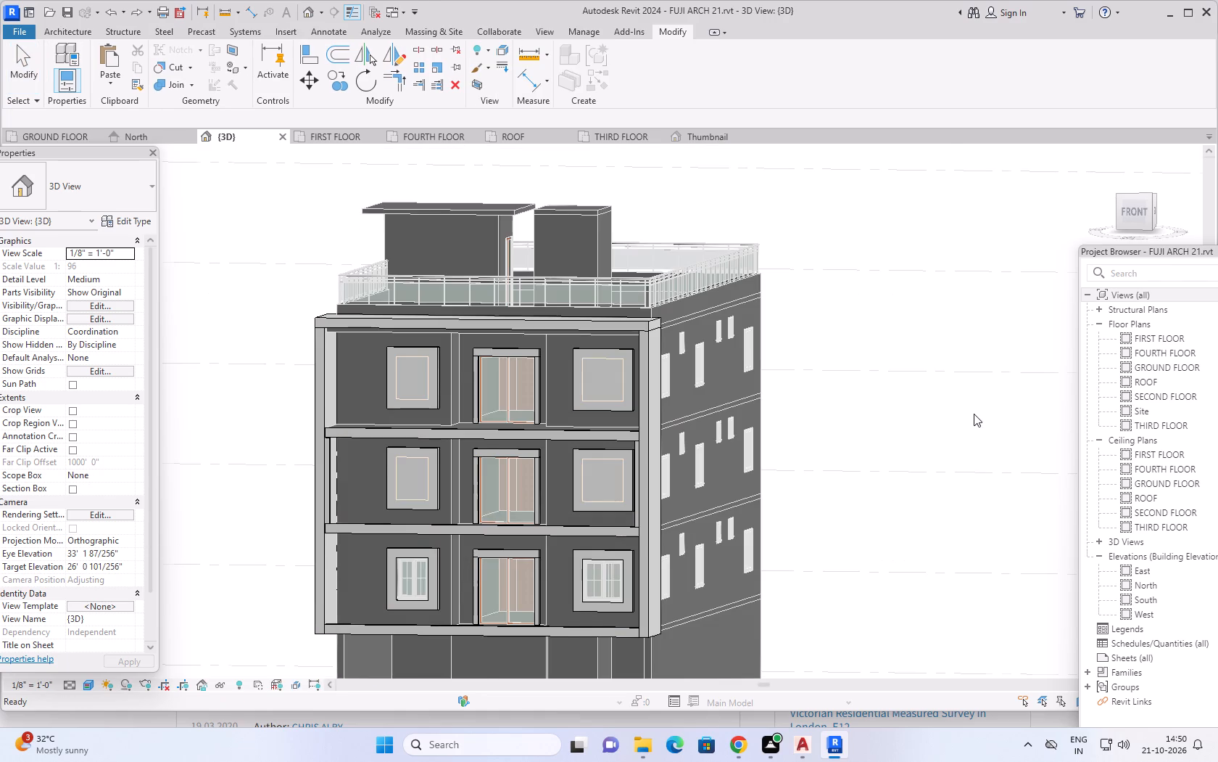
key("ctrl+z")
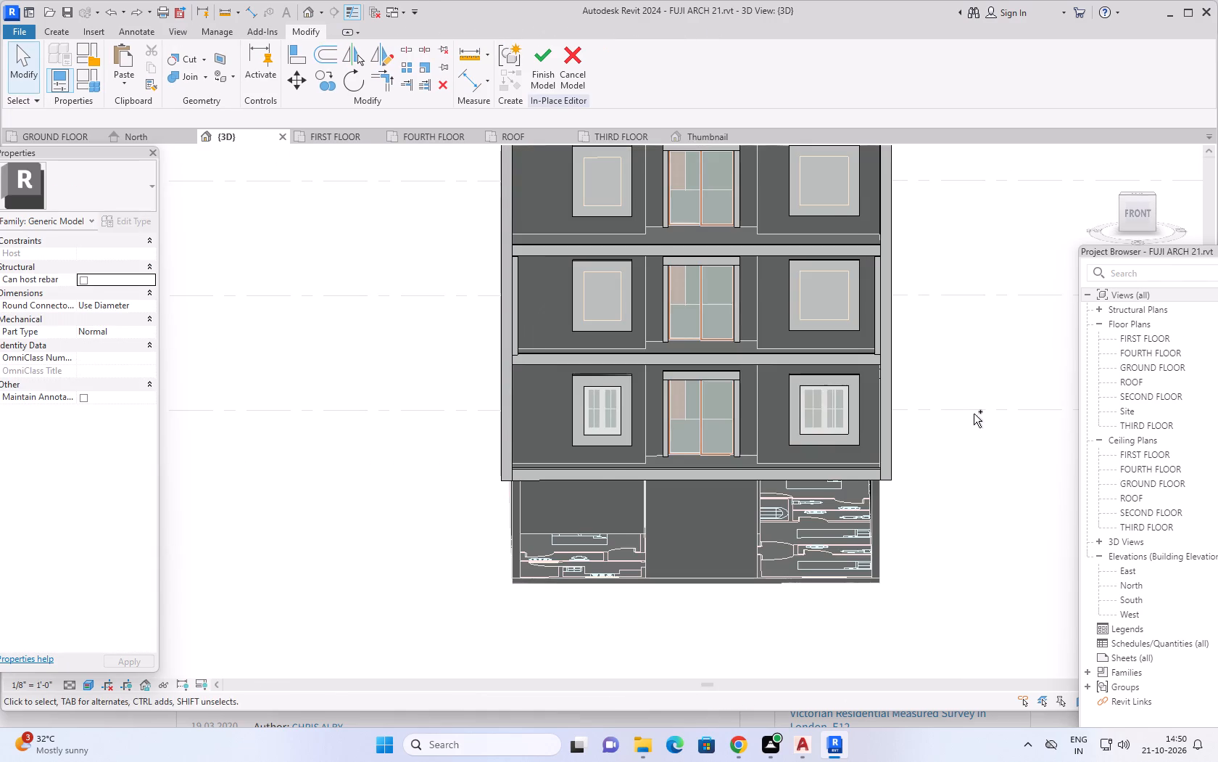
key("ctrl+z")
key("ctrl+z")
key("ctrl+z")
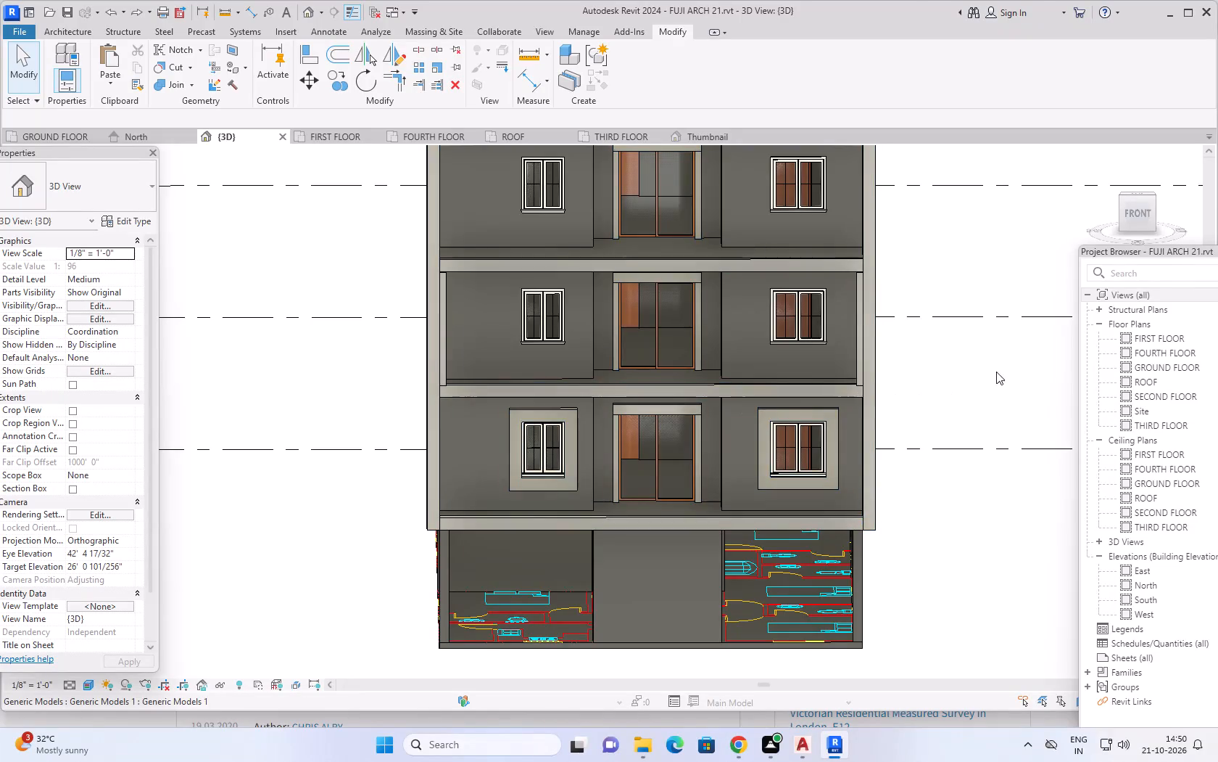
Reopen the balcony in-place model for editing.
middle_click_drag(1016, 362, 858, 435)
middle_click_drag(841, 435, 921, 393)
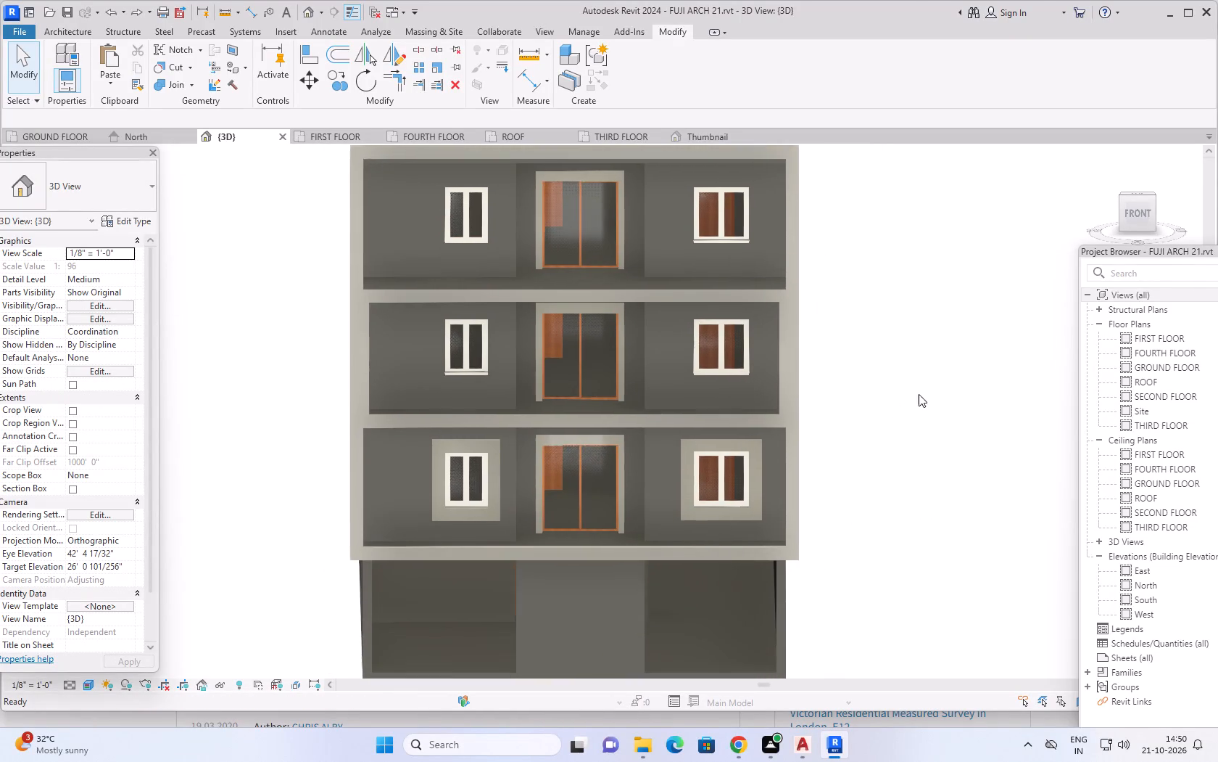
left_click(497, 479)
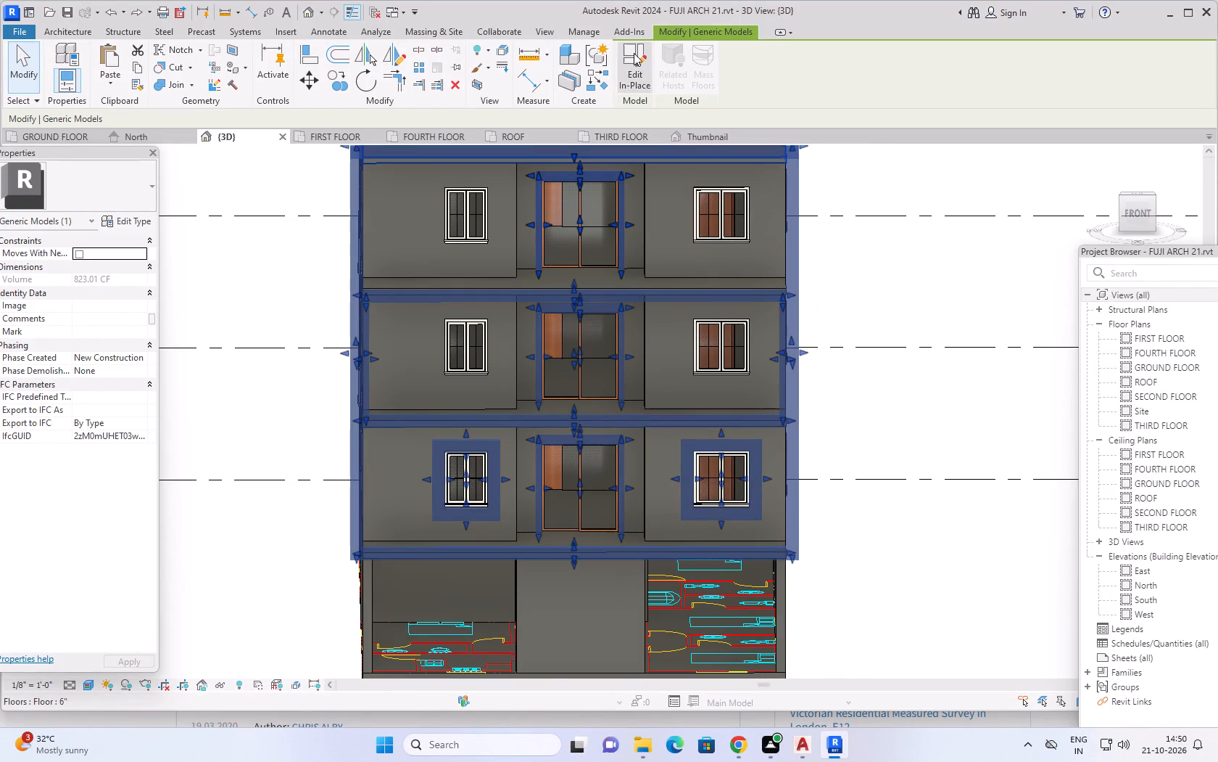
left_click(634, 53)
Copy both lowest-balcony casement window surrounds with their voids, paste them aligned to levels FIRST FLOOR and SECOND FLOOR, and finish the in-place model.
scroll(464, 504, "up", 3)
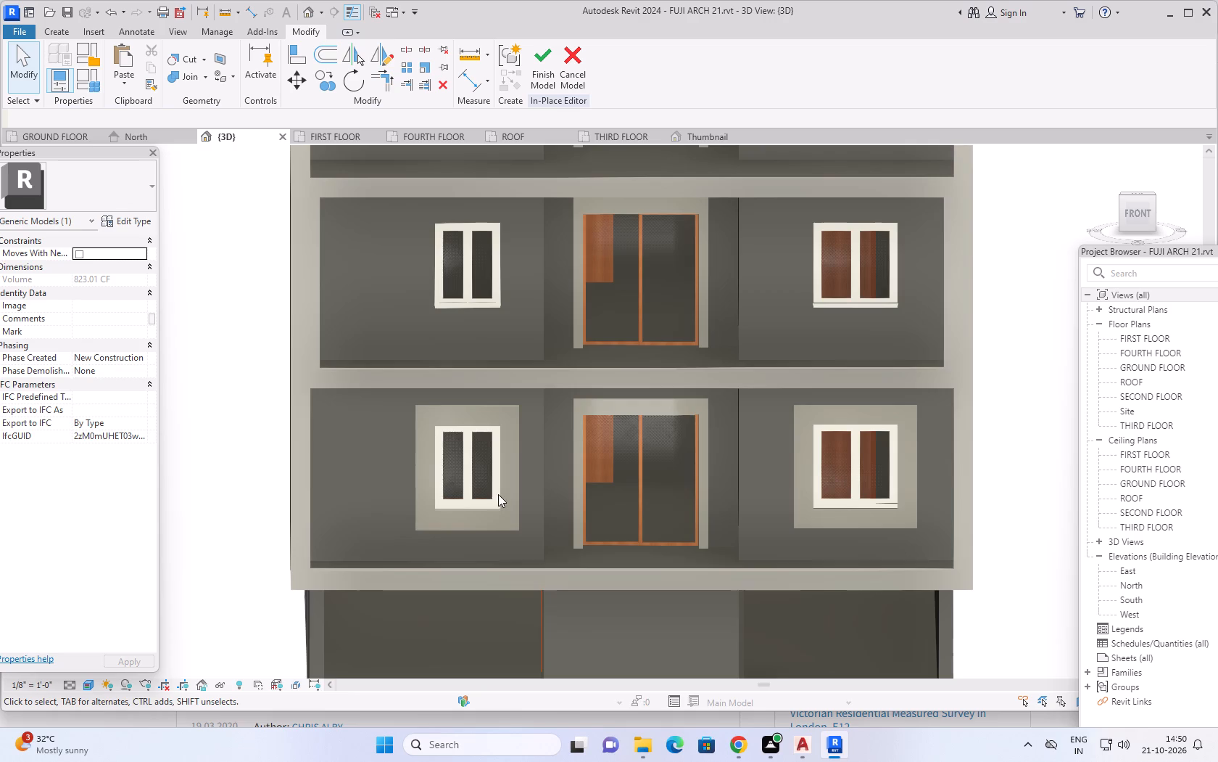
scroll(498, 494, "up", 3)
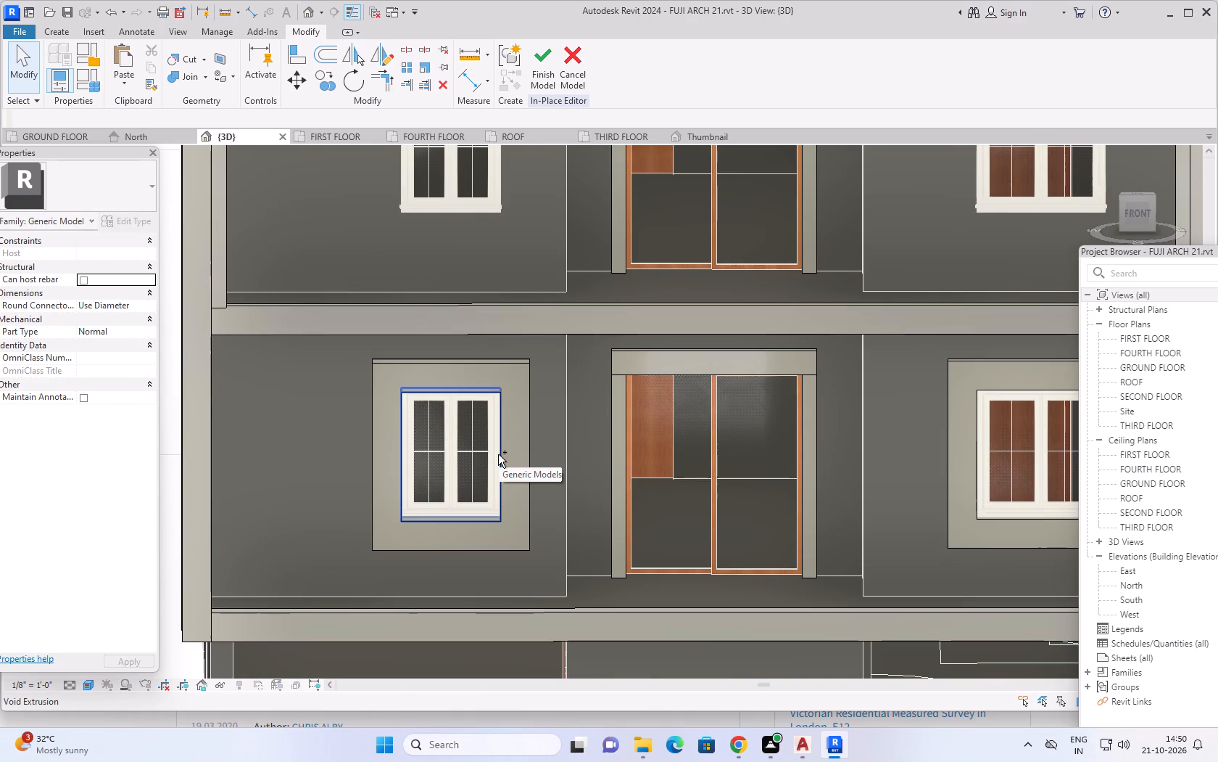
left_click(469, 390, "ctrl")
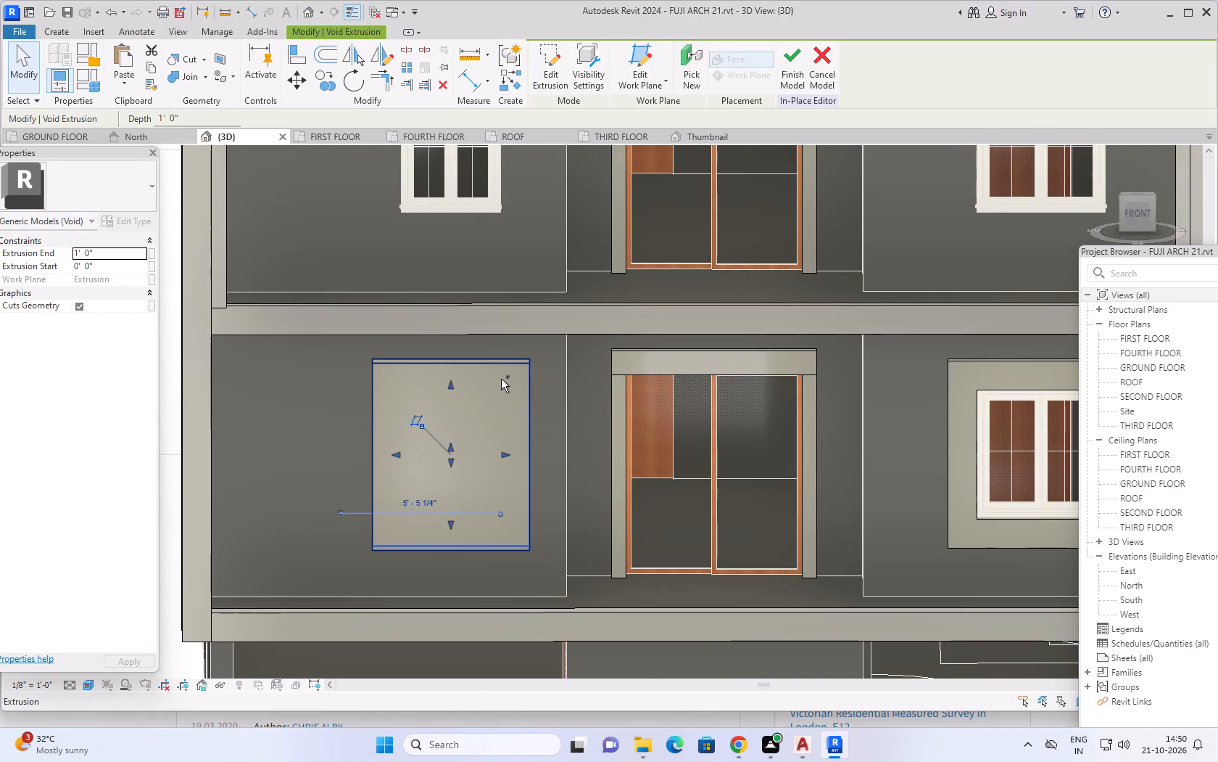
left_click(501, 379, "ctrl")
scroll(618, 457, "down", 3)
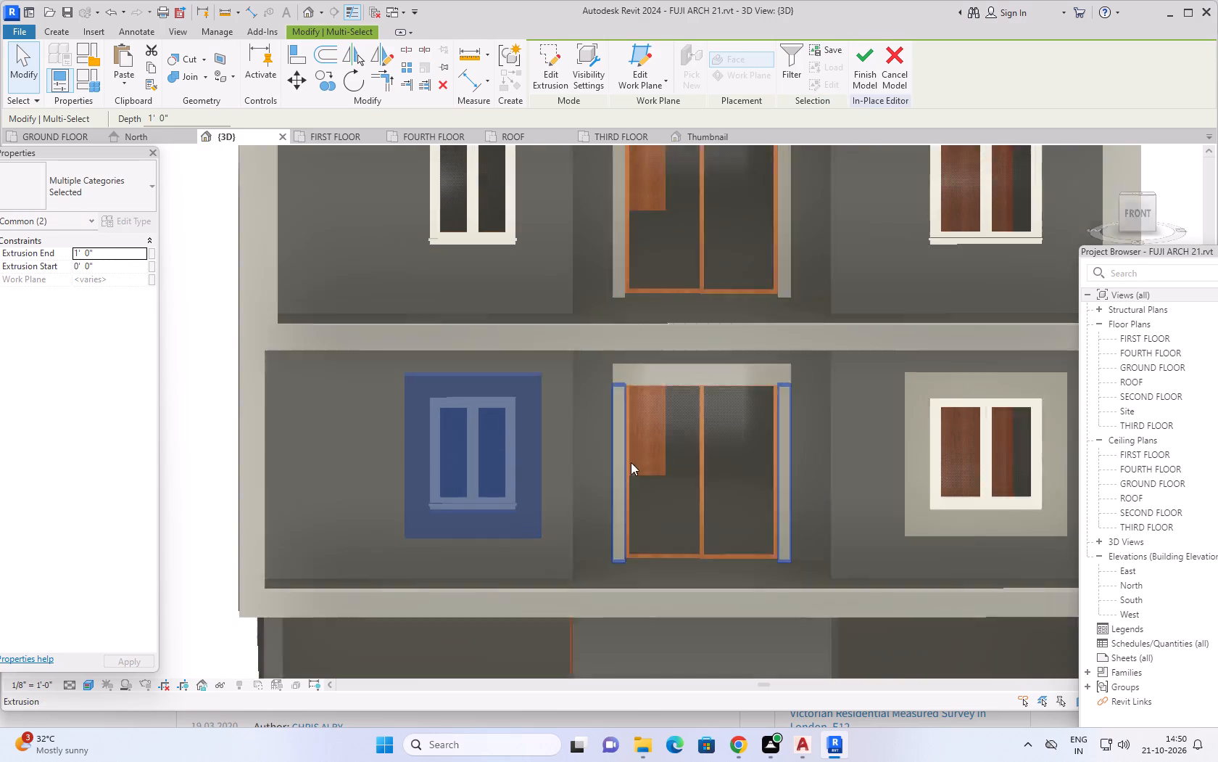
scroll(684, 459, "down", 3)
scroll(837, 456, "up", 10)
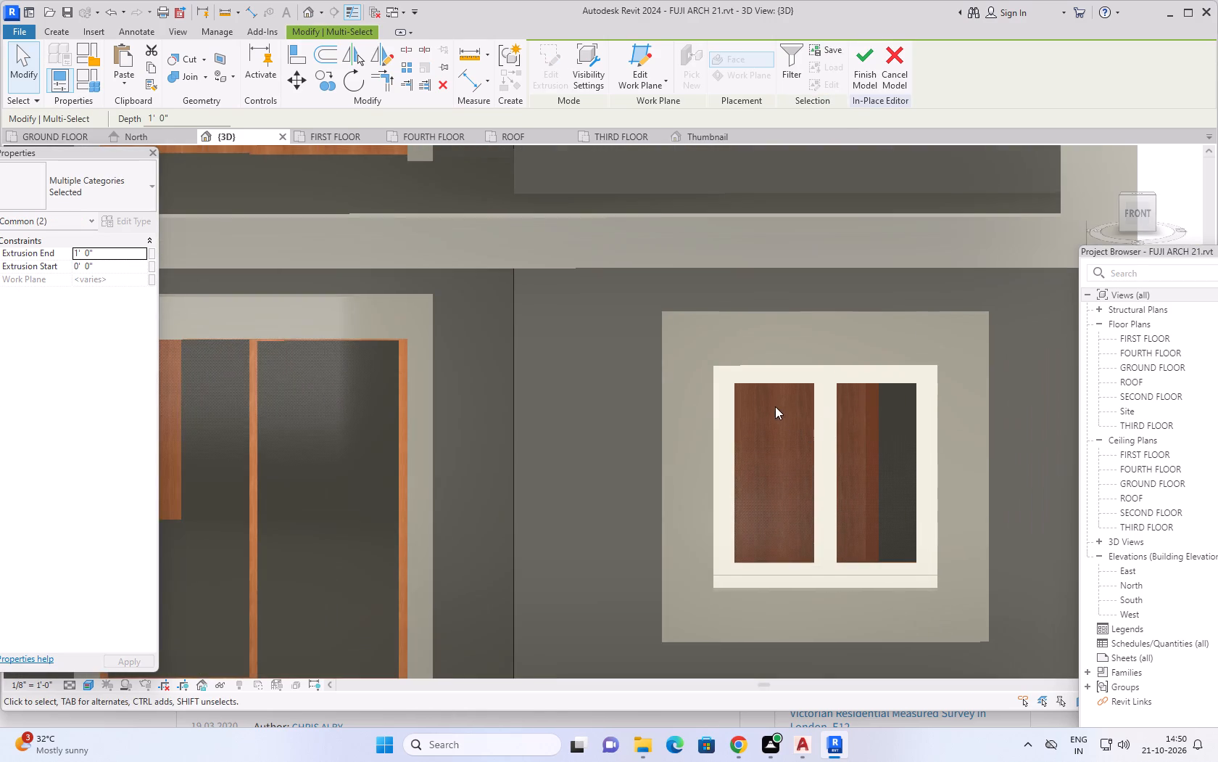
left_click(737, 366, "ctrl")
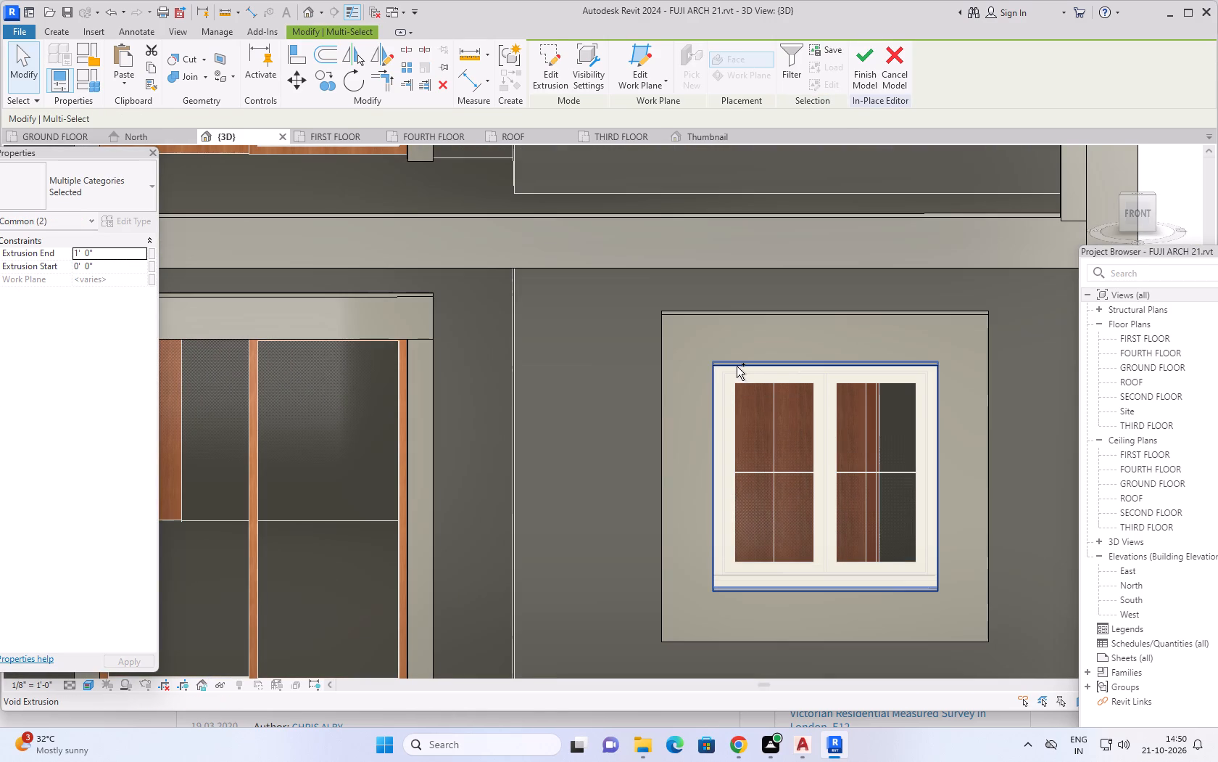
left_click(753, 338, "ctrl")
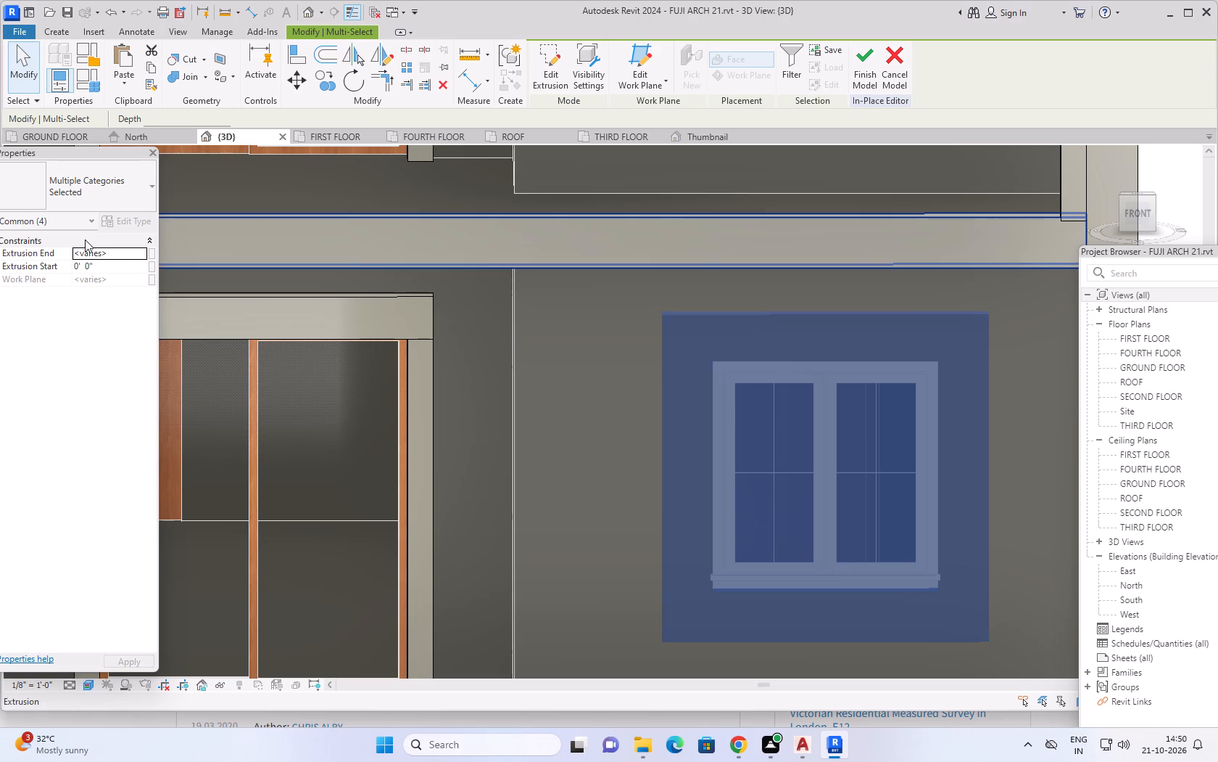
left_click(155, 67)
left_click(134, 82)
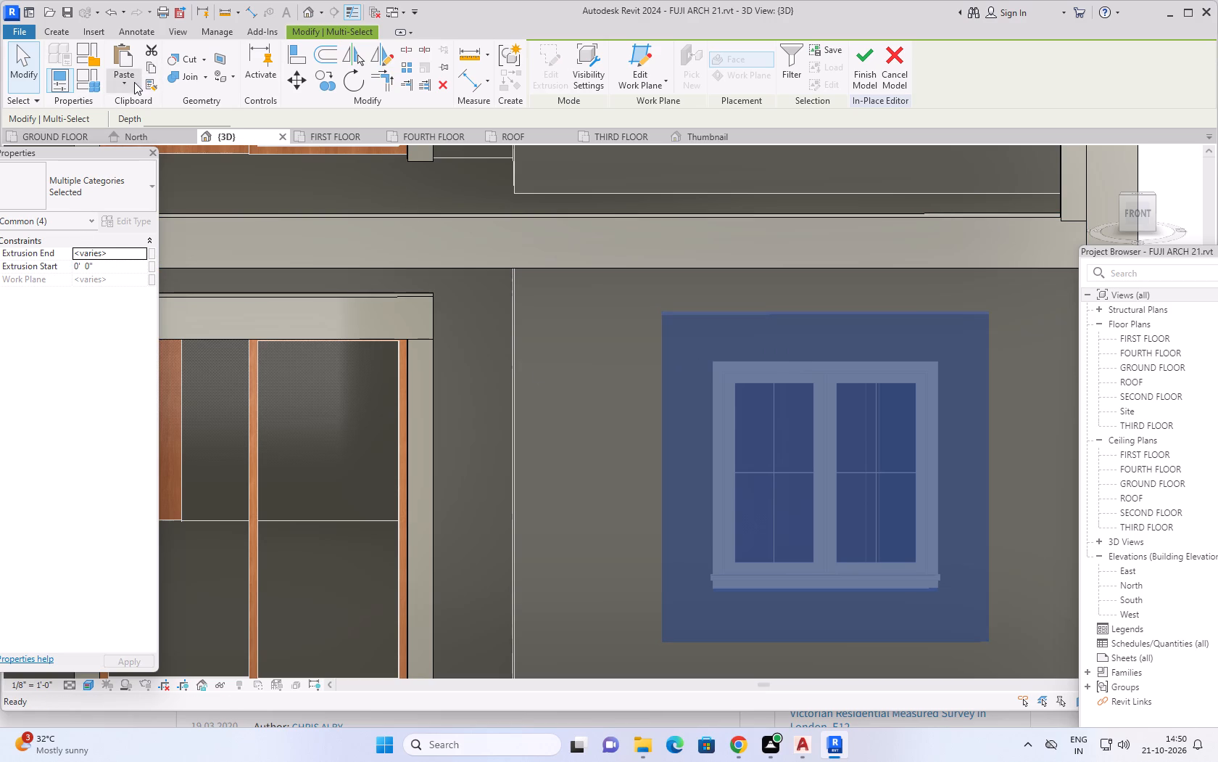
left_click(170, 149)
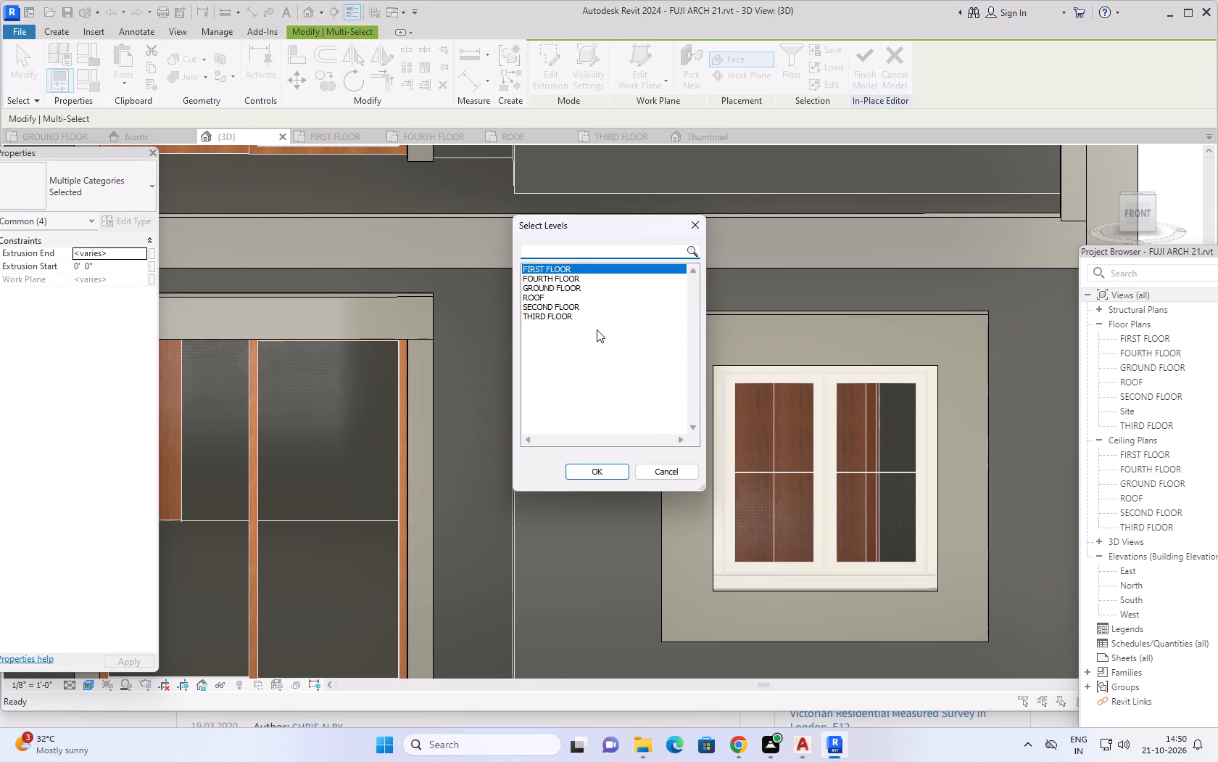
left_click(549, 306, "ctrl")
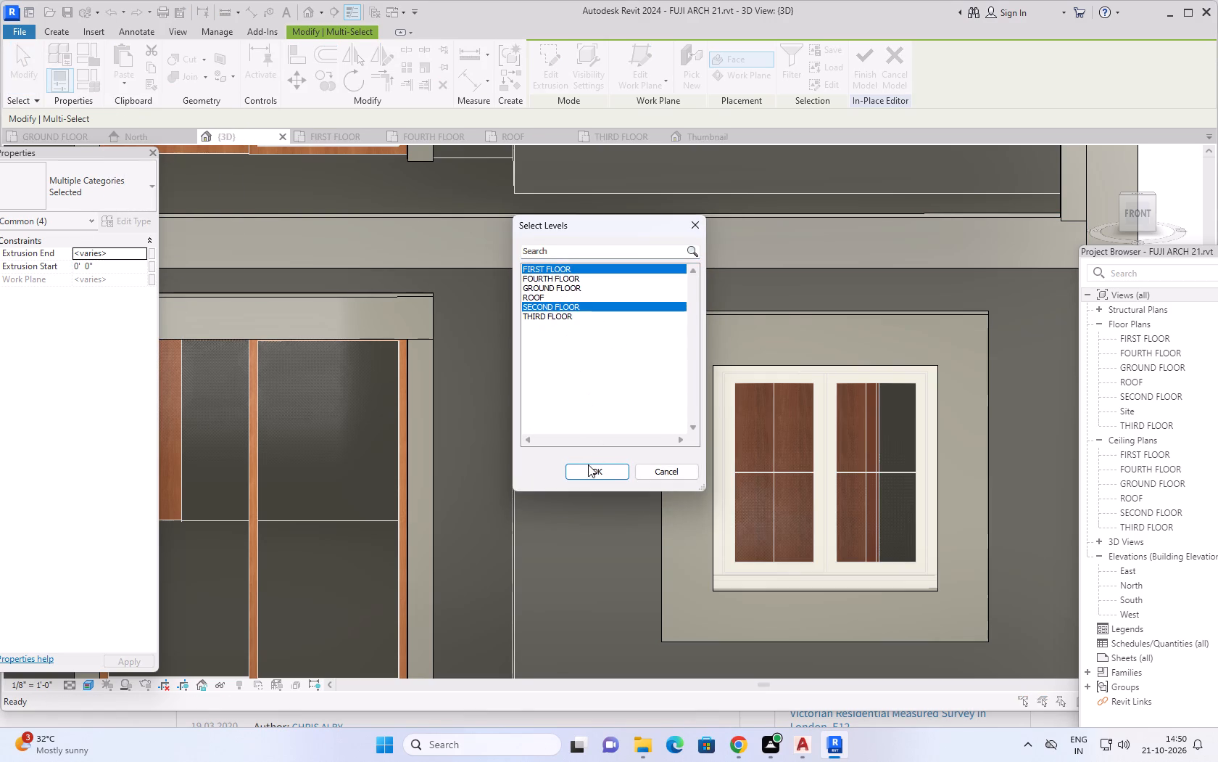
left_click(588, 469)
scroll(579, 413, "down", 6)
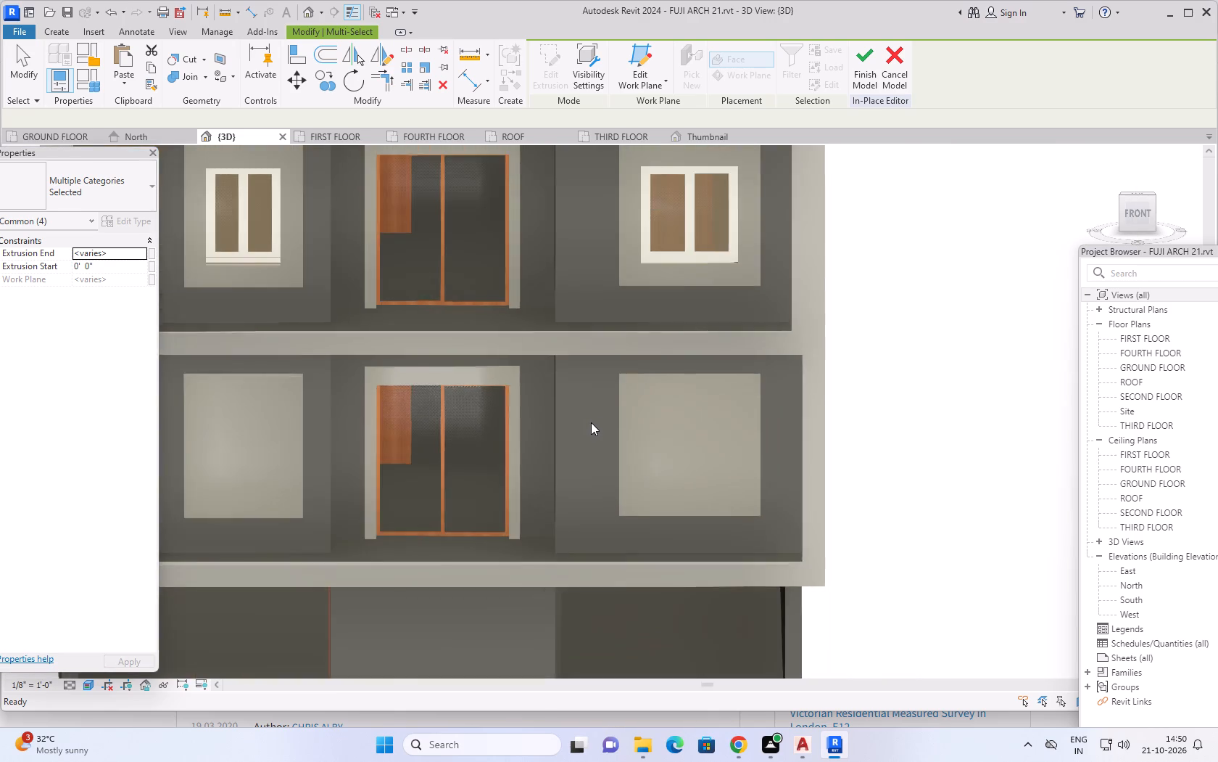
scroll(591, 422, "down", 5)
scroll(671, 391, "down", 1)
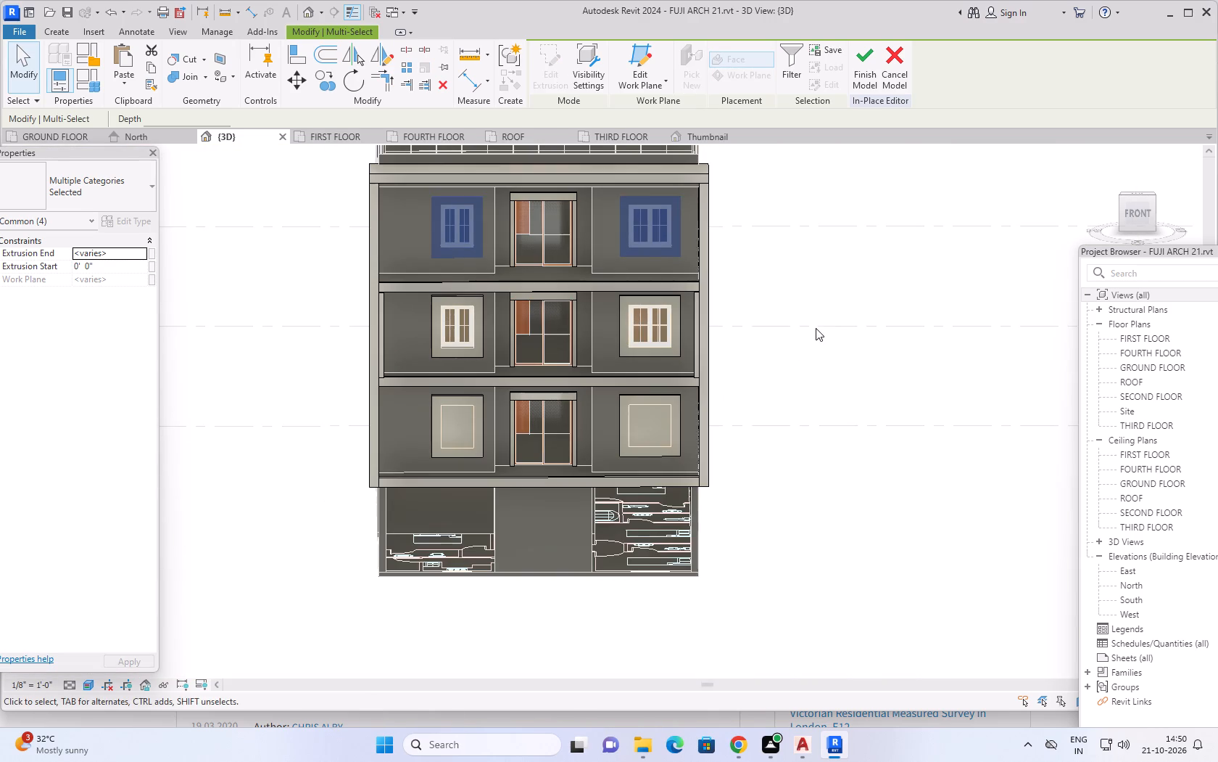
left_click(860, 66)
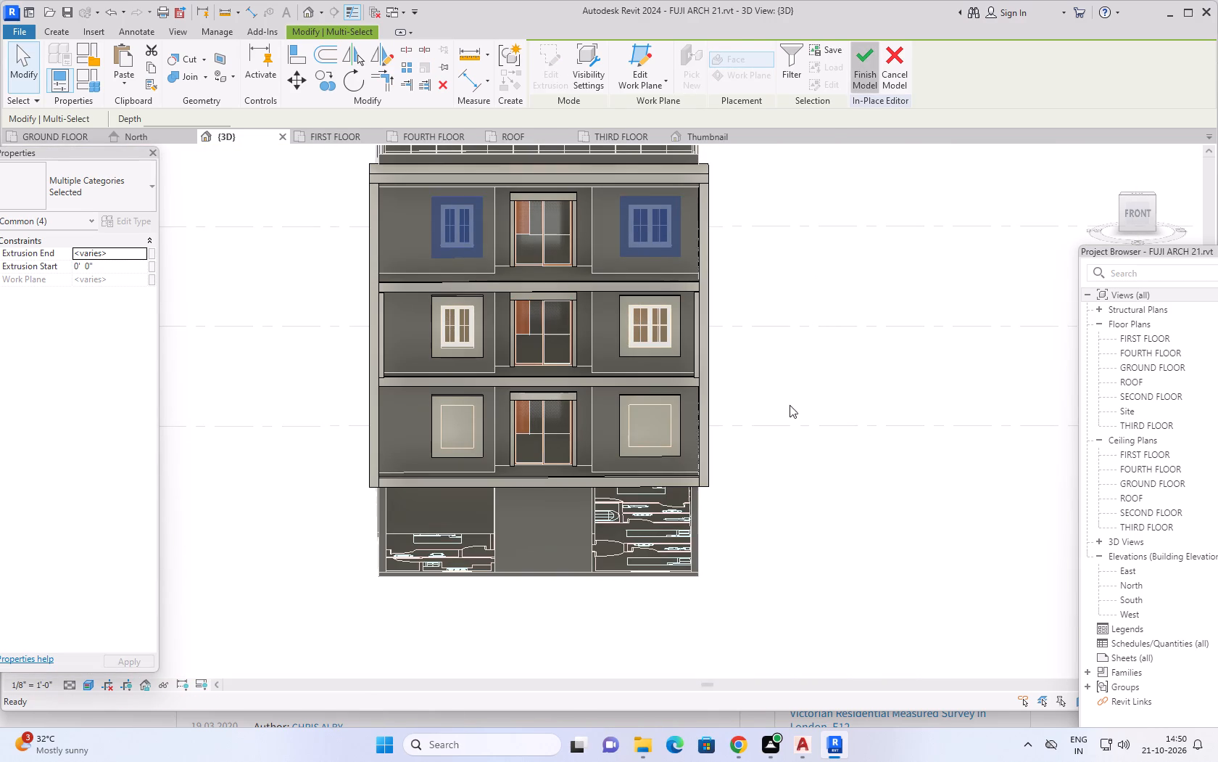
left_click(747, 464)
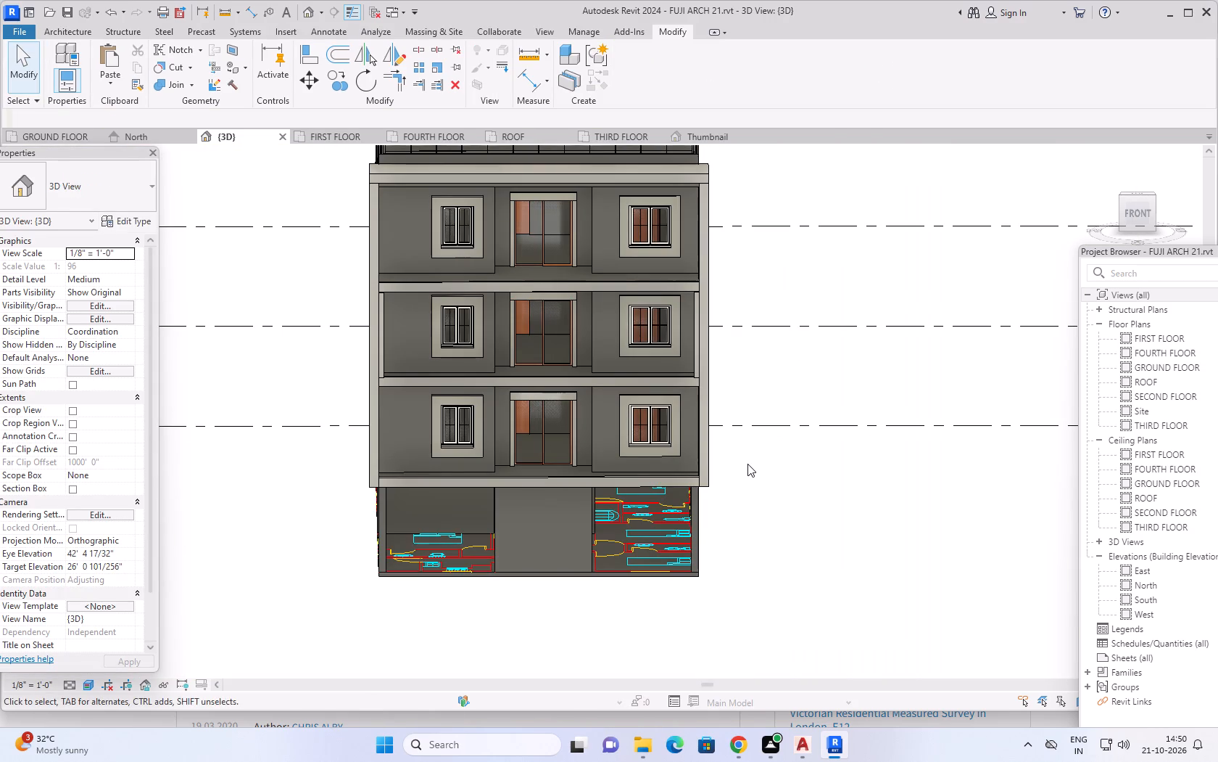
Examine the casement window surrounds on all three balconies from the front, from above and from the building's sides.
scroll(223, 491, "up", 1)
middle_click_drag(869, 356, 827, 445)
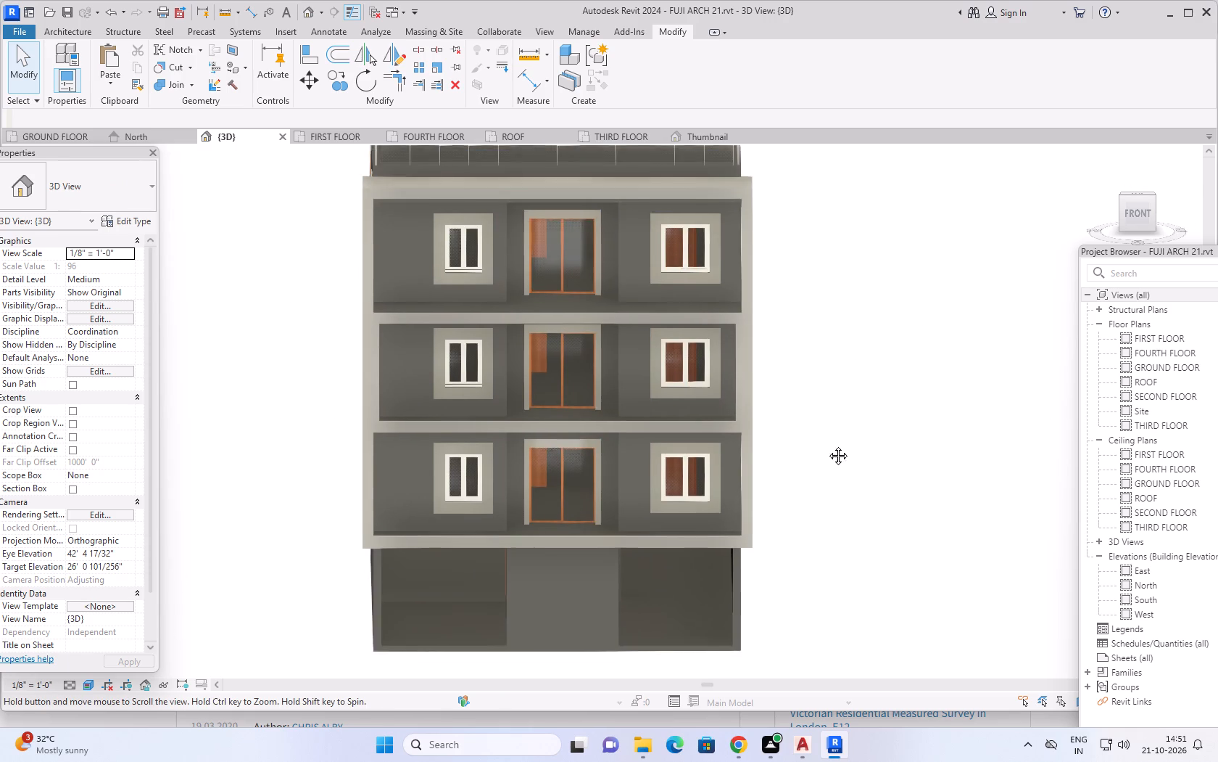
middle_click_drag(827, 445, 817, 472)
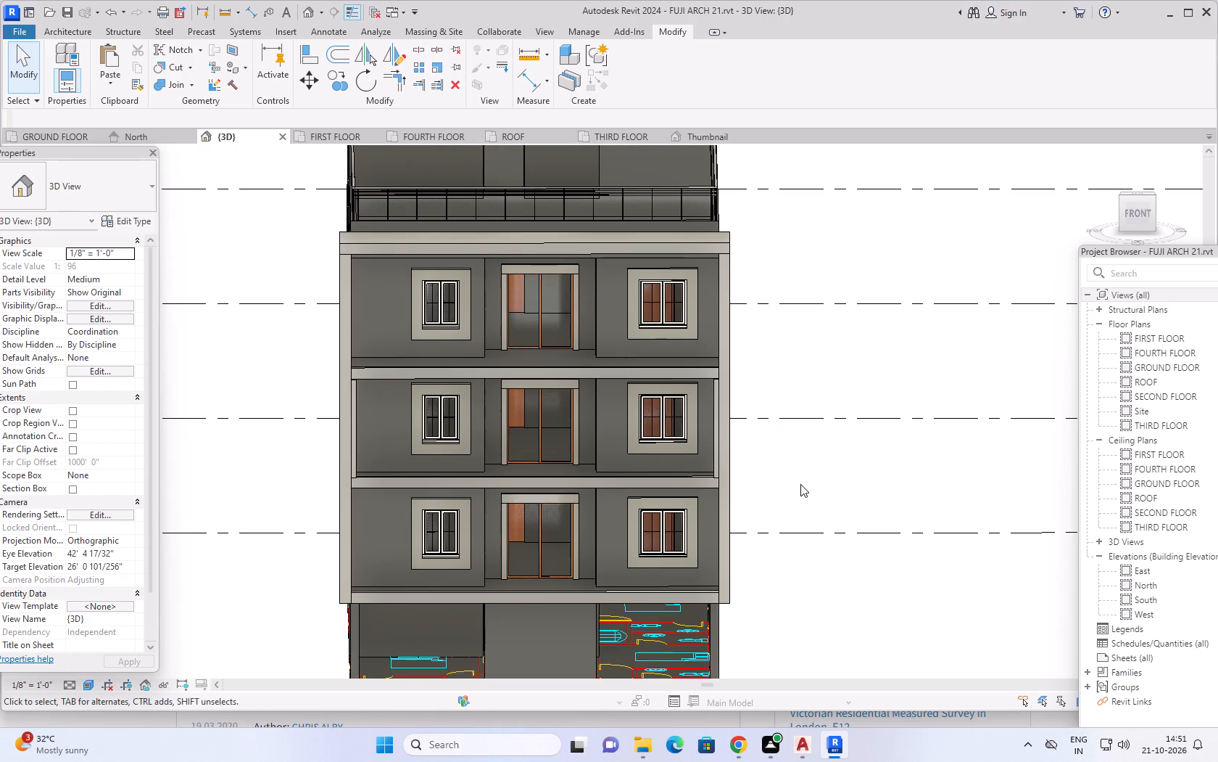
middle_click_drag(802, 481, 840, 557)
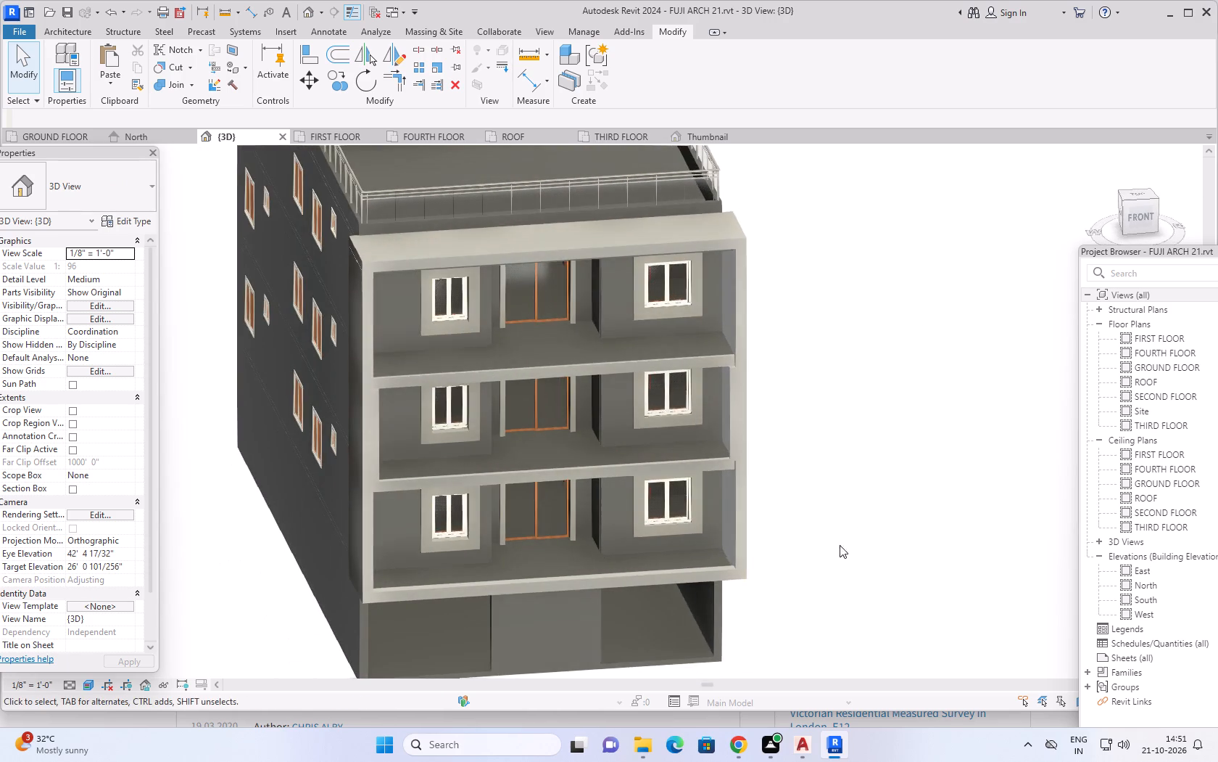
middle_click_drag(856, 453, 618, 548, "shift")
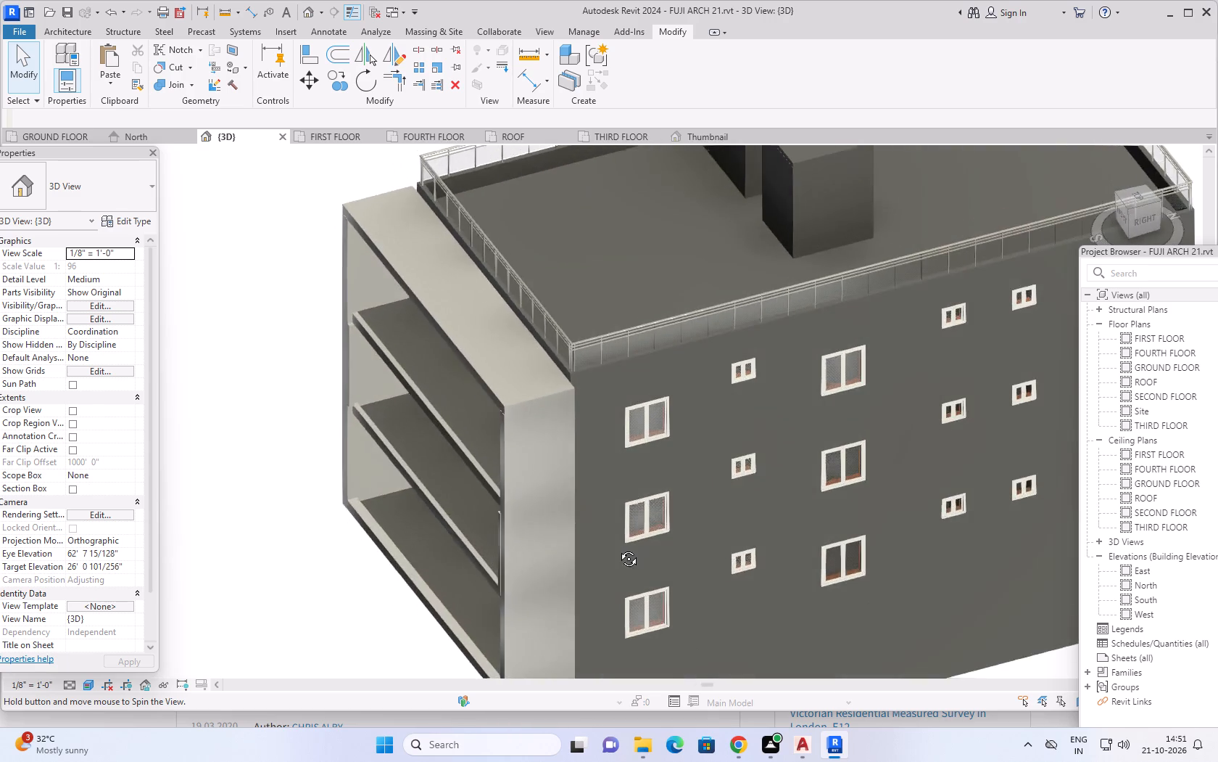
middle_click_drag(618, 548, 829, 459, "shift")
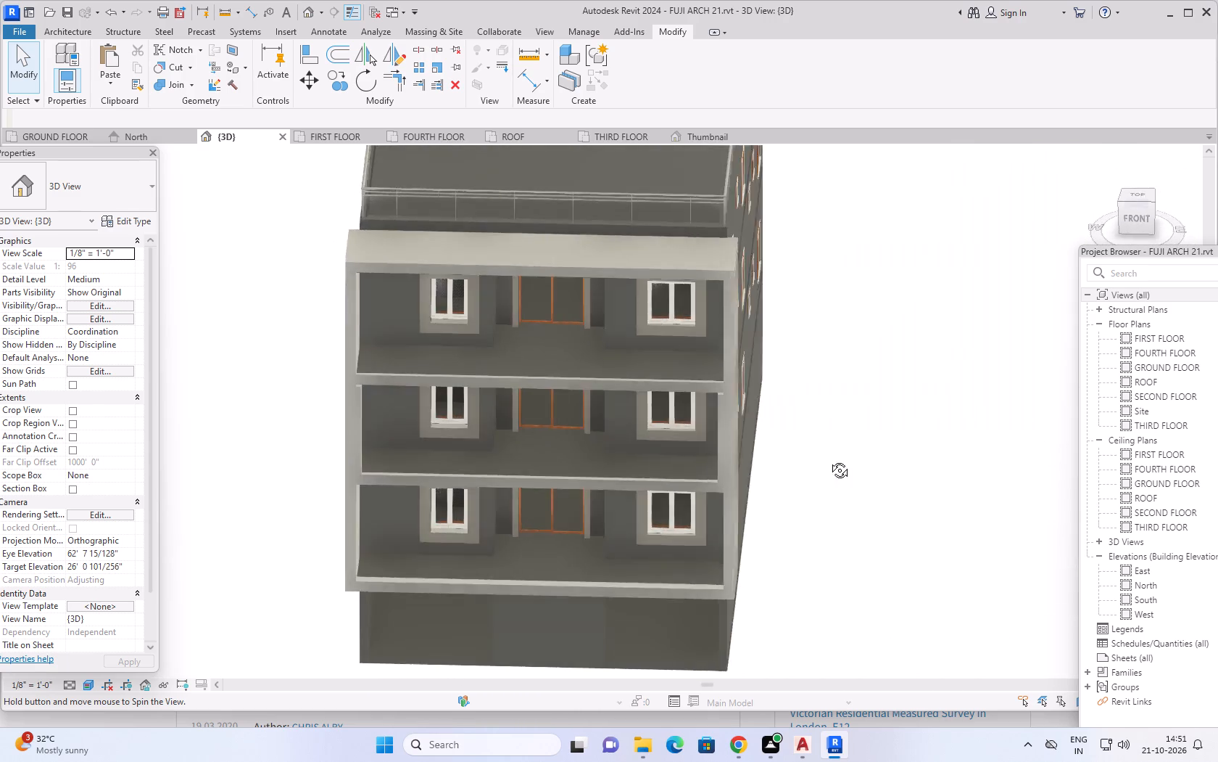
middle_click_drag(829, 459, 844, 443, "shift")
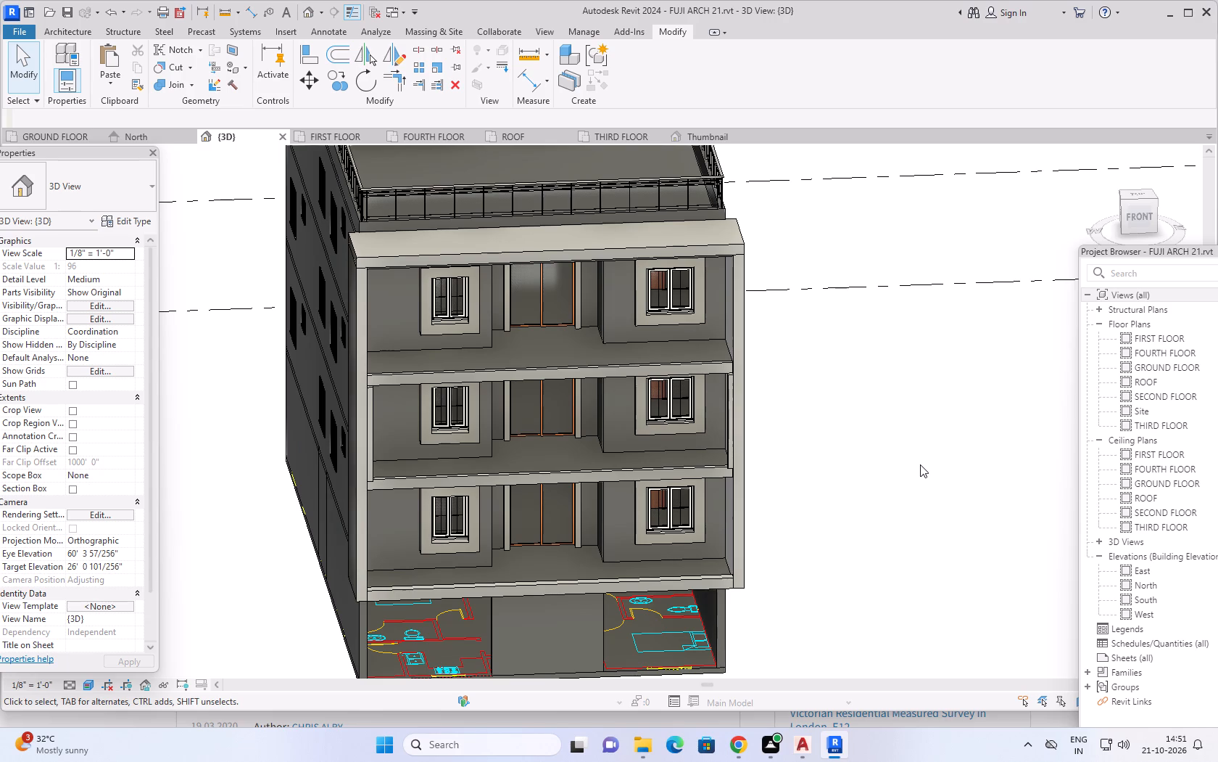
scroll(903, 428, "down", 1)
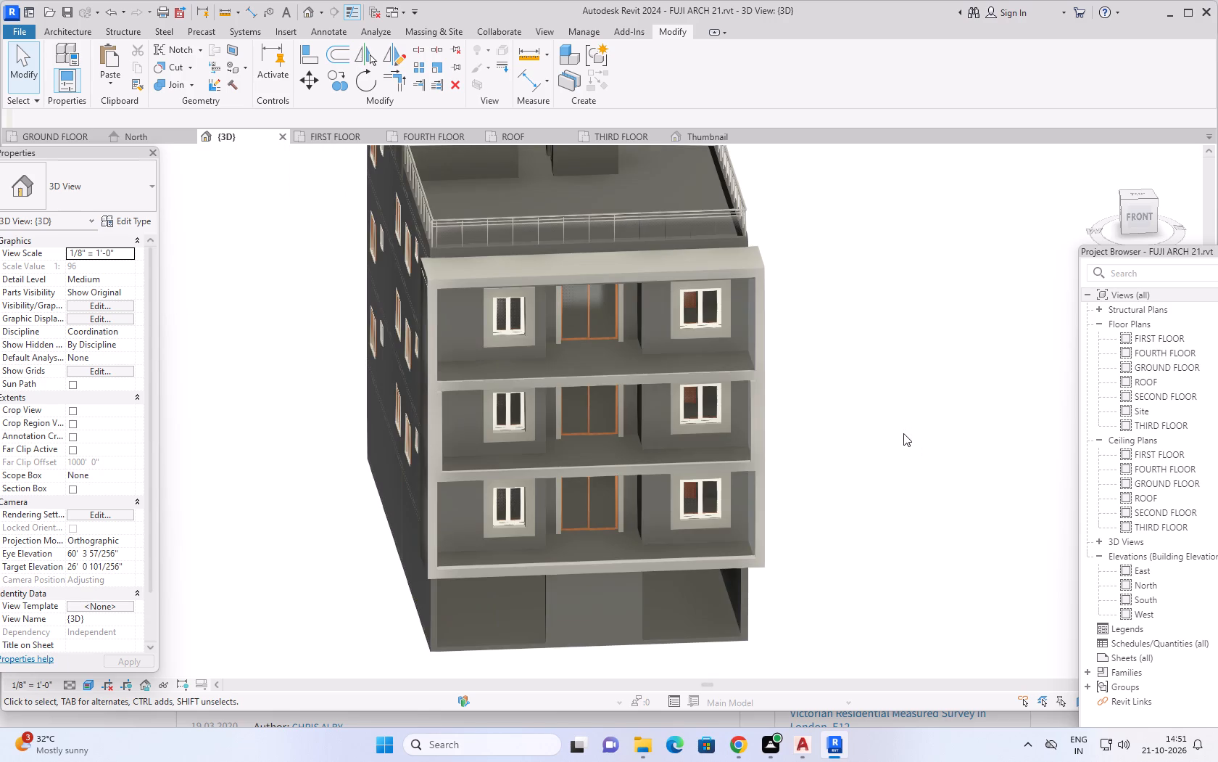
scroll(896, 452, "down", 1)
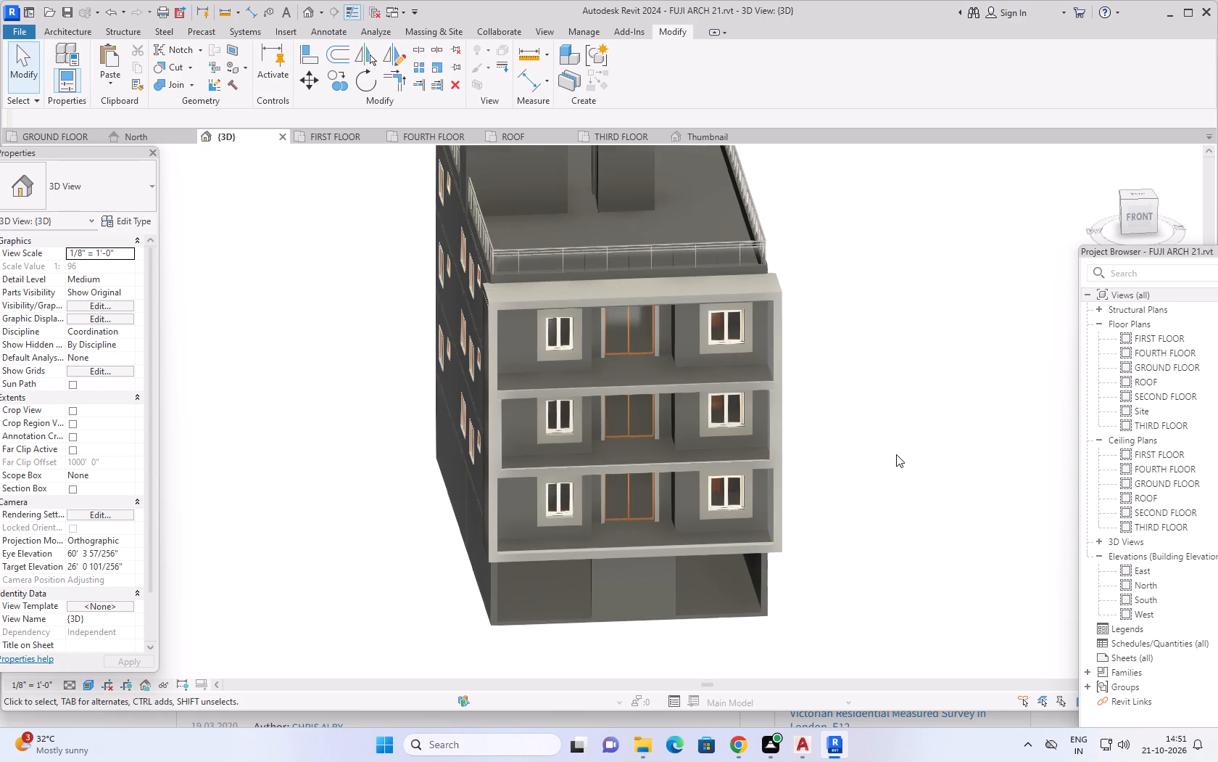
scroll(897, 458, "up", 1)
scroll(898, 466, "down", 1)
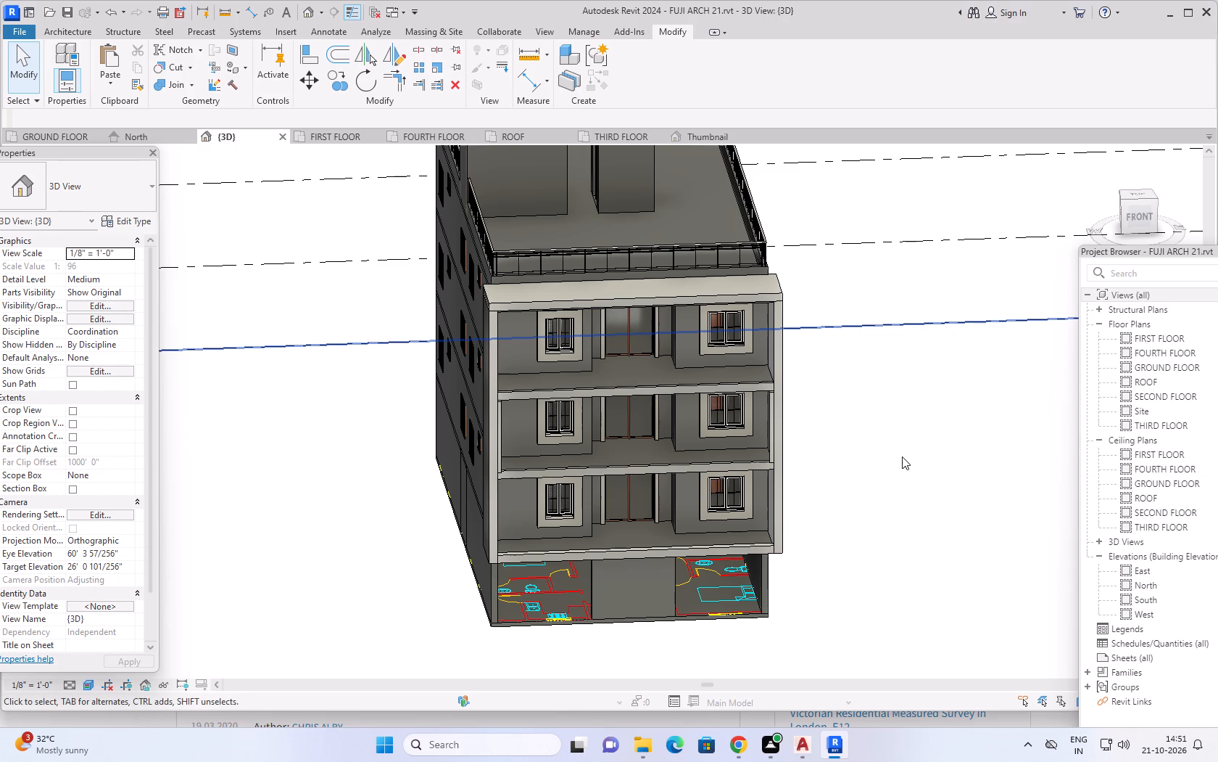
Review the whole front facade from below and straight on, with all floor levels in view.
scroll(902, 454, "down", 1)
middle_click_drag(902, 450, 905, 216, "shift")
middle_click_drag(905, 224, 905, 237, "shift")
middle_click_drag(905, 237, 892, 301, "shift")
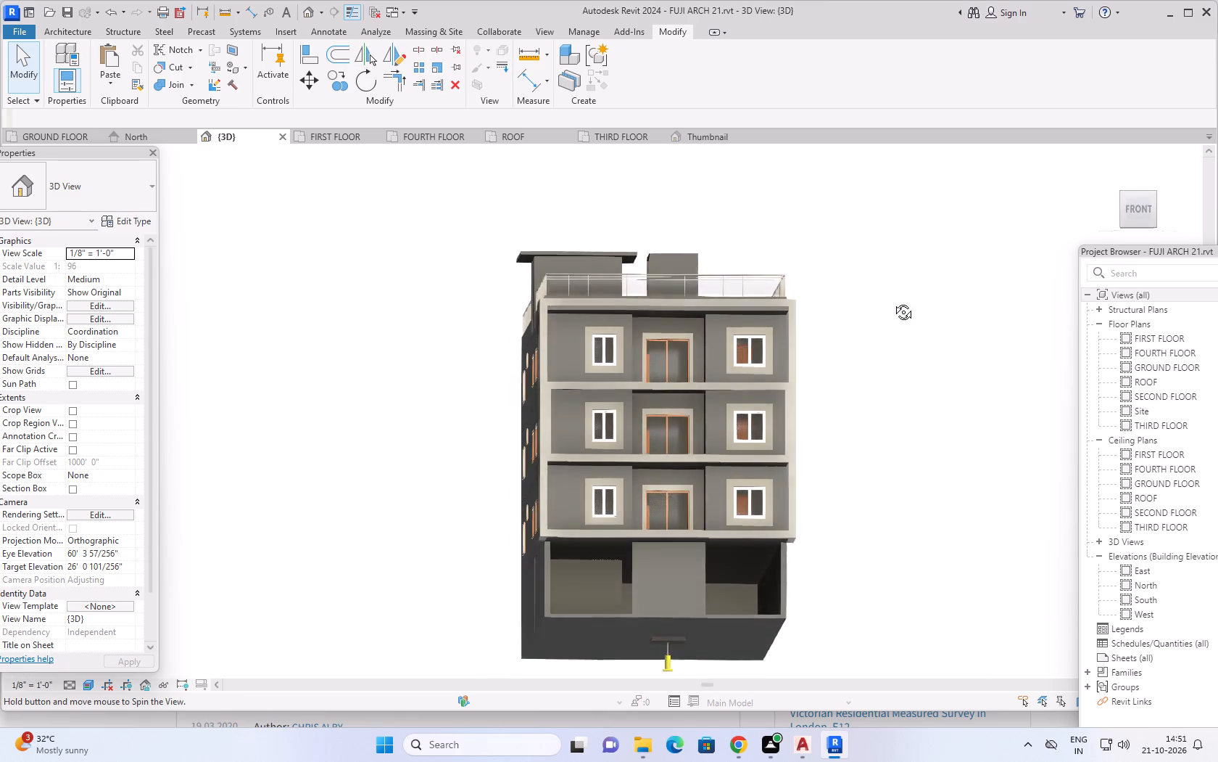
middle_click_drag(892, 301, 888, 338, "shift")
scroll(888, 350, "down", 1)
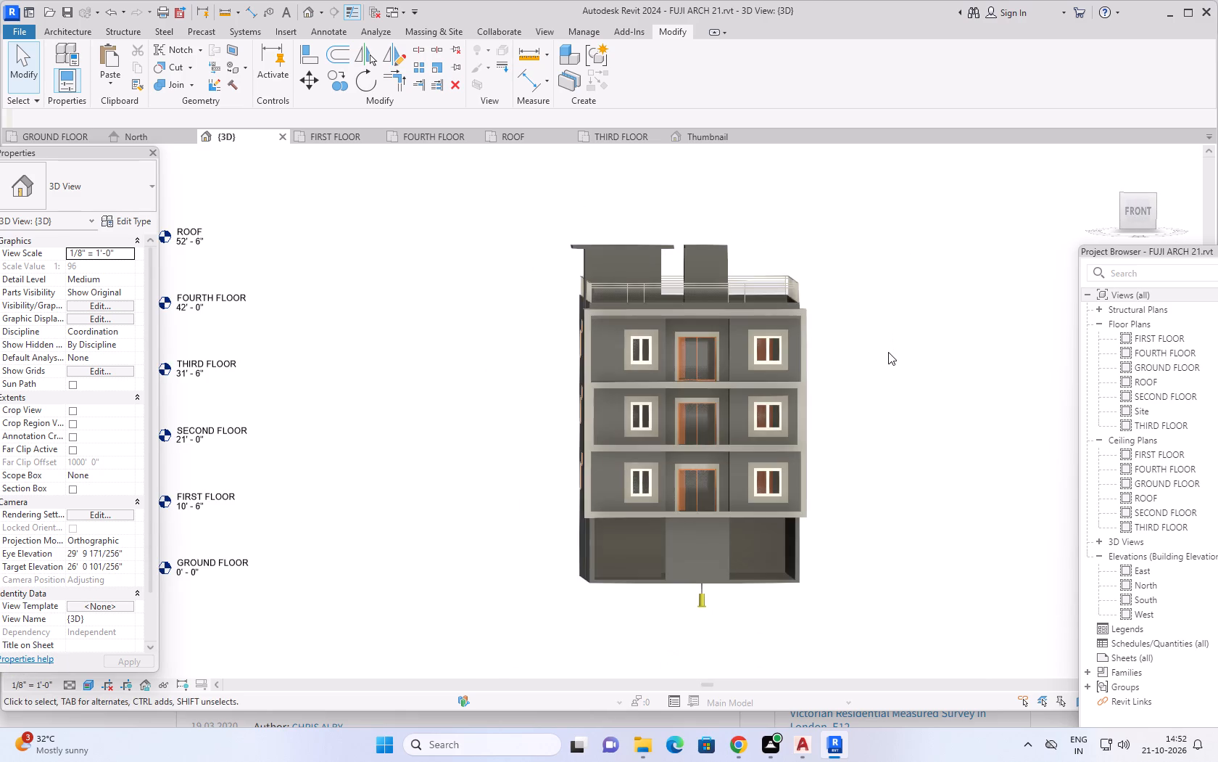
middle_click_drag(909, 401, 887, 398)
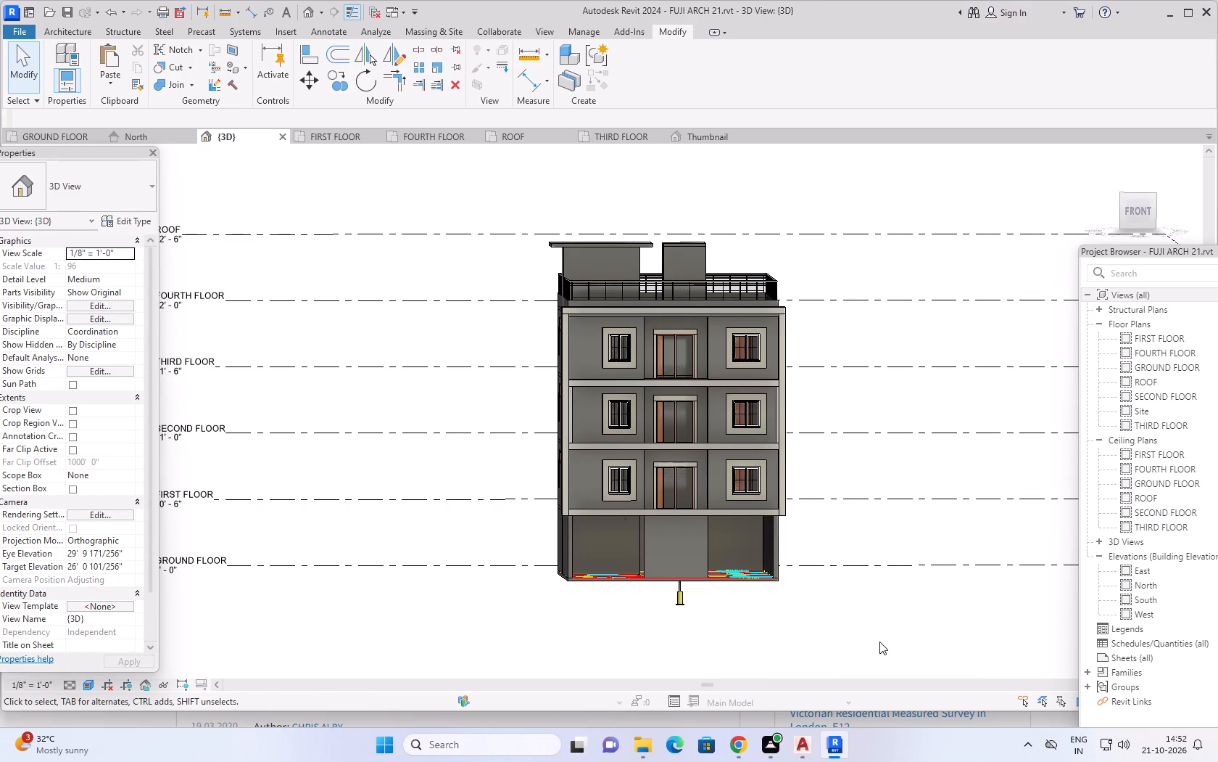
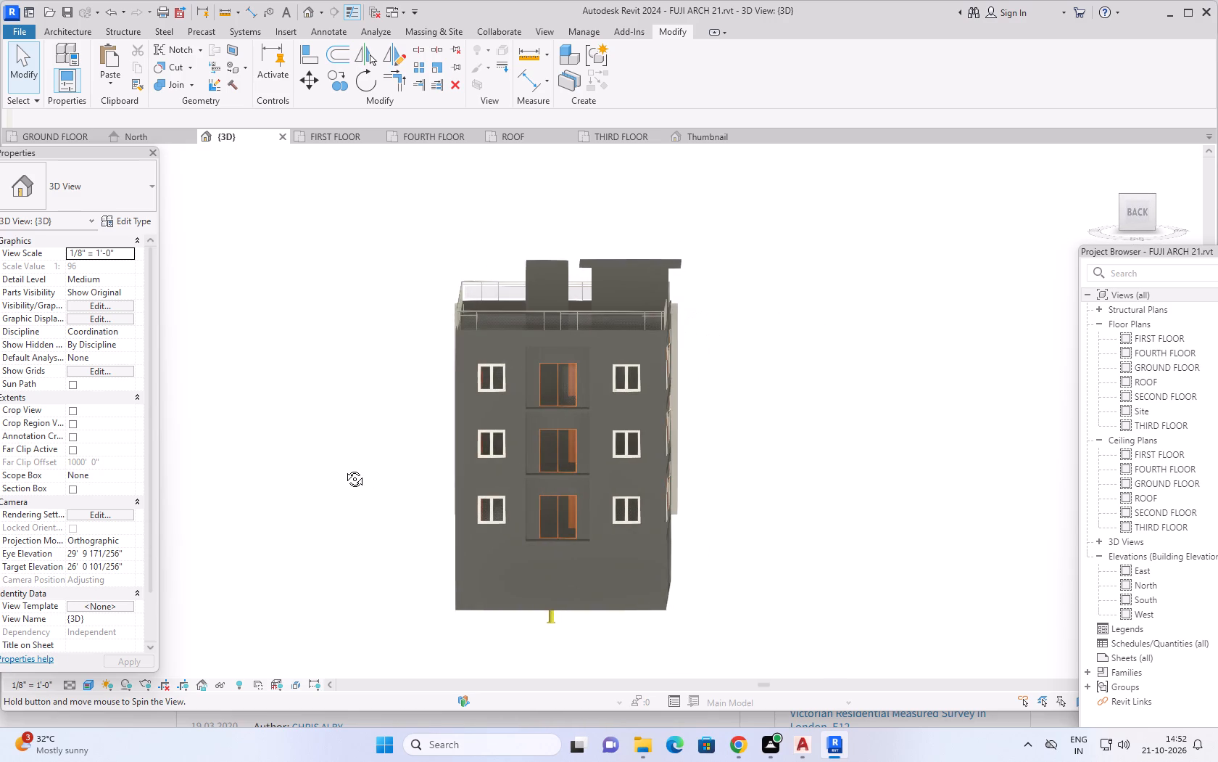
Examine the building in 3D from the back, sides and front, including the balcony facade from above.
scroll(564, 433, "up", 8)
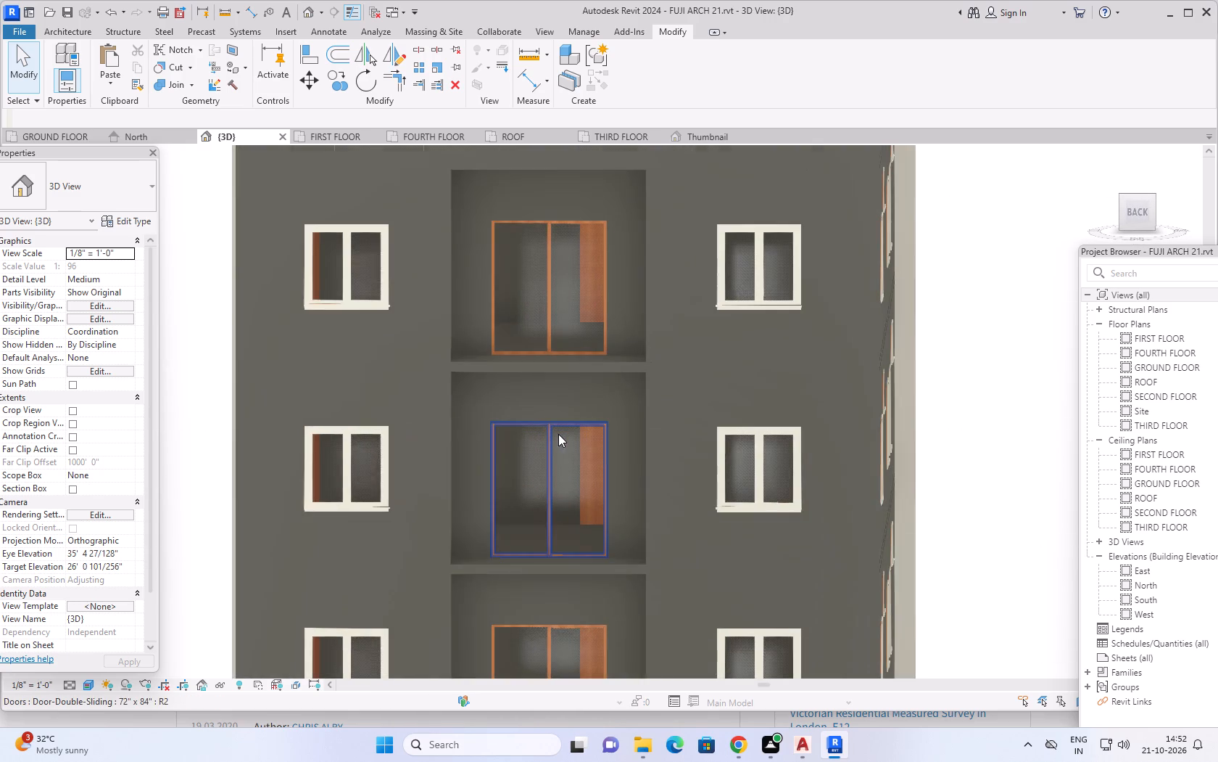
scroll(558, 434, "down", 9)
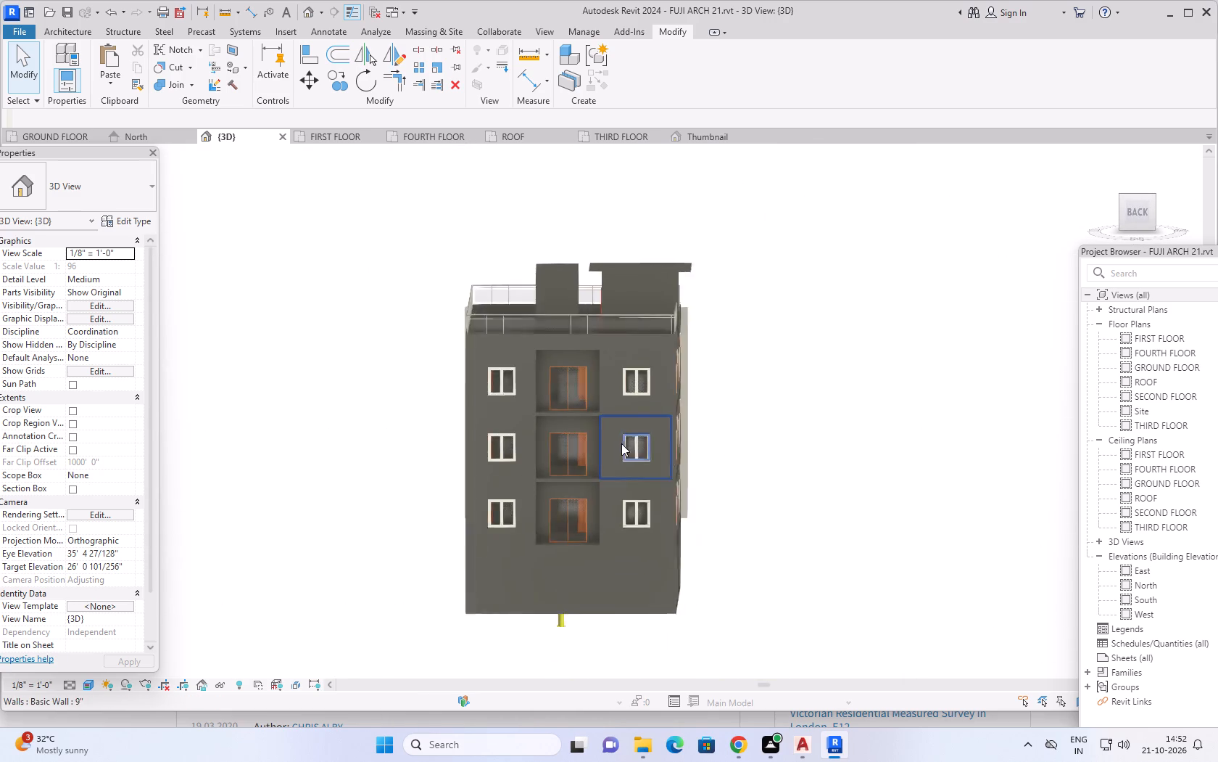
scroll(629, 443, "down", 2)
middle_click_drag(442, 488, 601, 509, "shift")
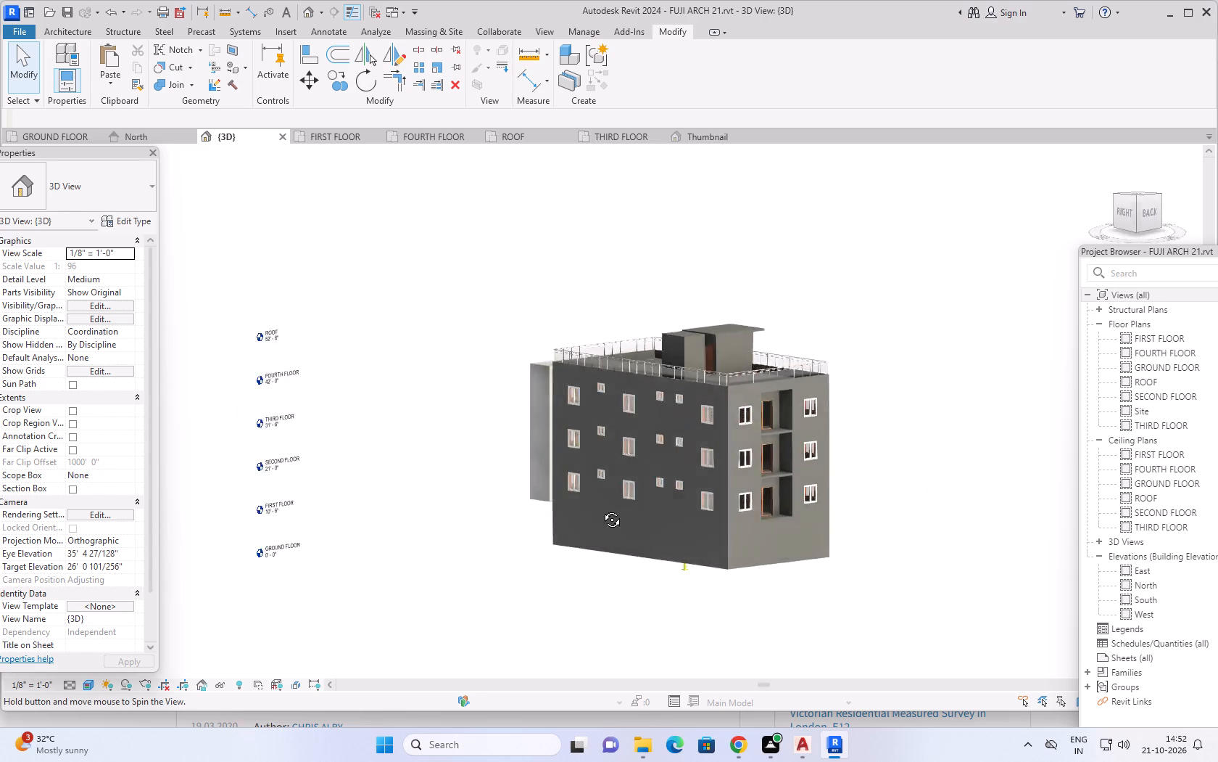
middle_click_drag(601, 509, 813, 493, "shift")
middle_click_drag(603, 568, 704, 560, "shift")
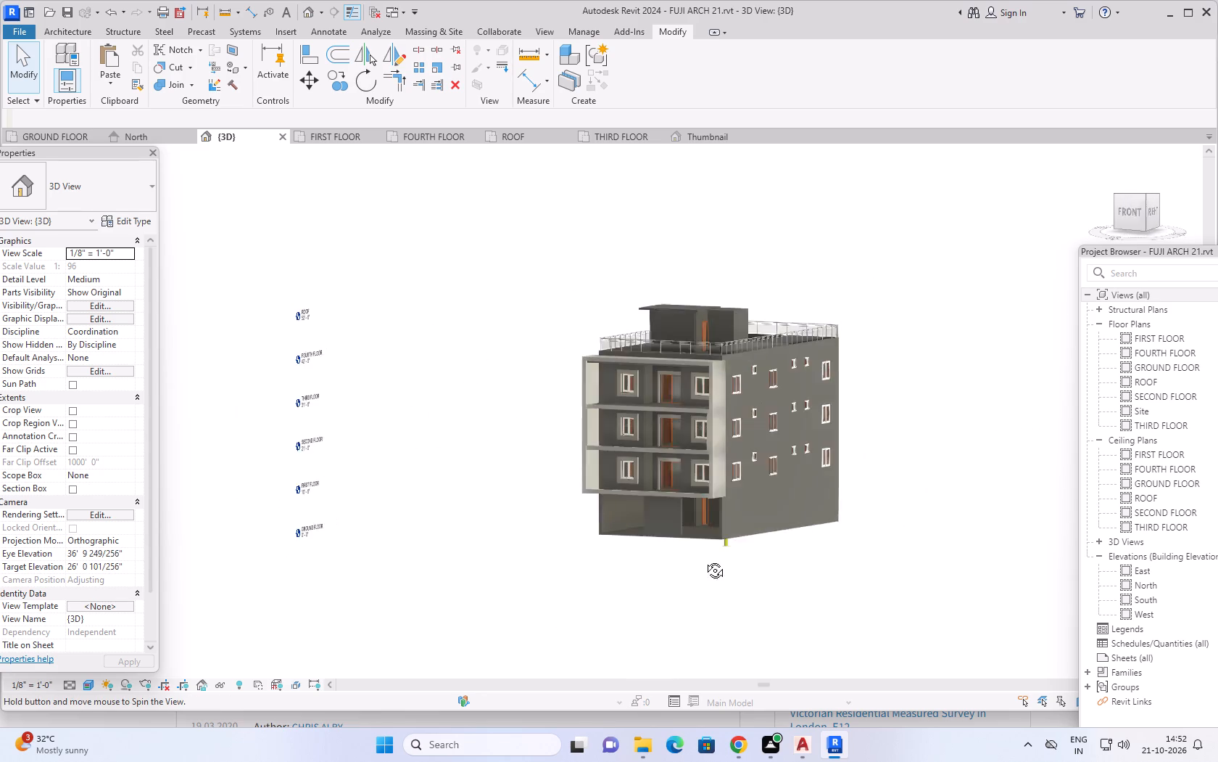
middle_click_drag(704, 560, 778, 534, "shift")
scroll(819, 413, "up", 3)
scroll(733, 357, "up", 1)
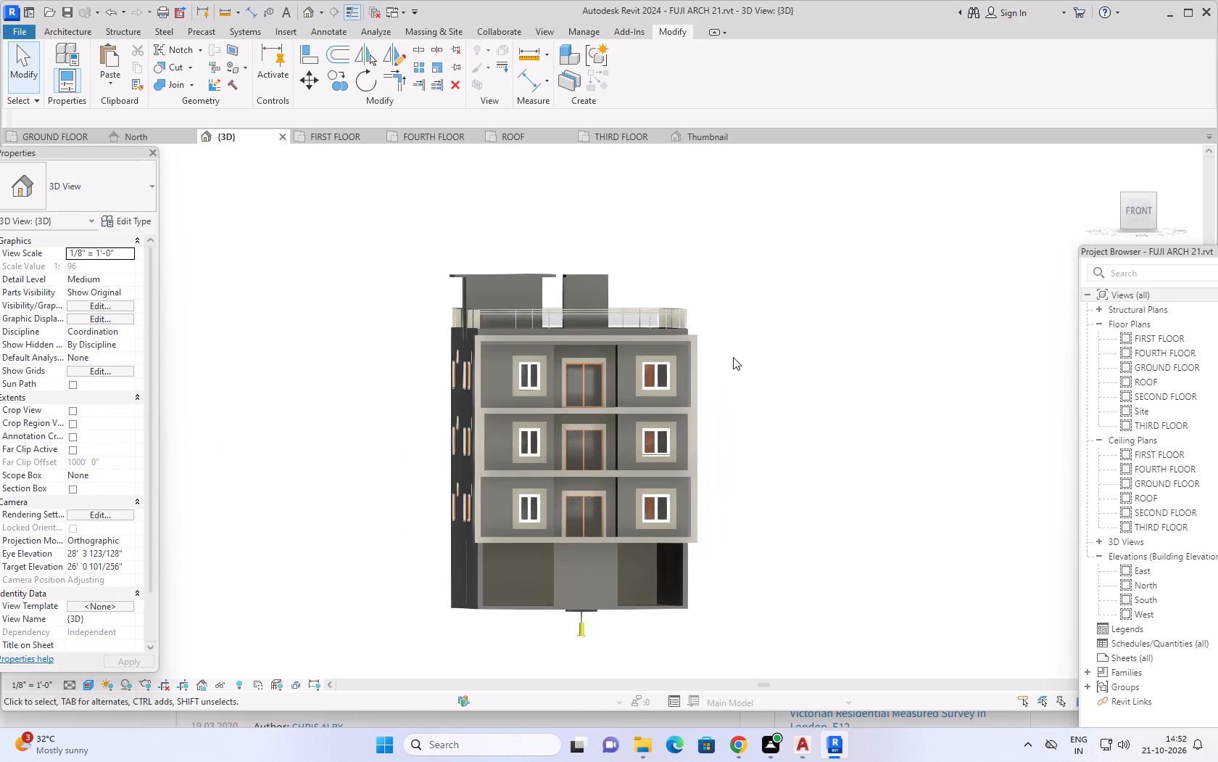
middle_click_drag(745, 356, 829, 417)
middle_click_drag(829, 411, 840, 471, "shift")
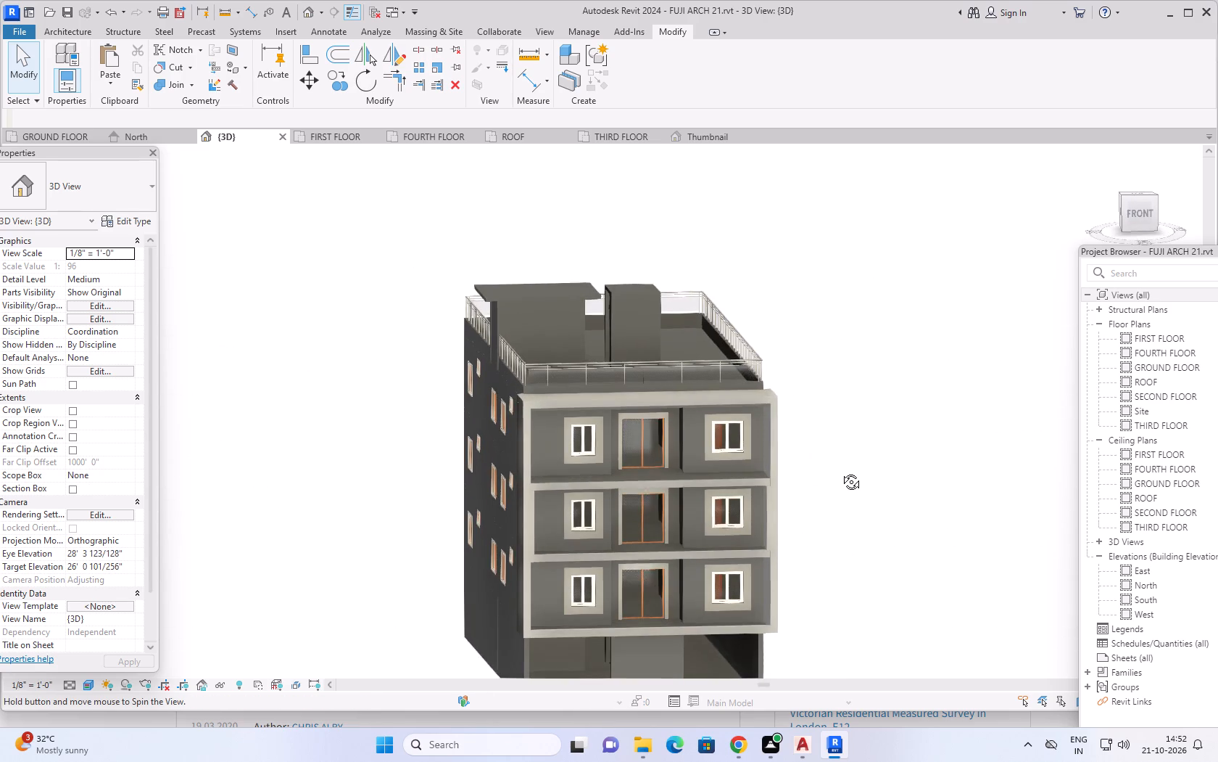
middle_click_drag(840, 471, 836, 489, "shift")
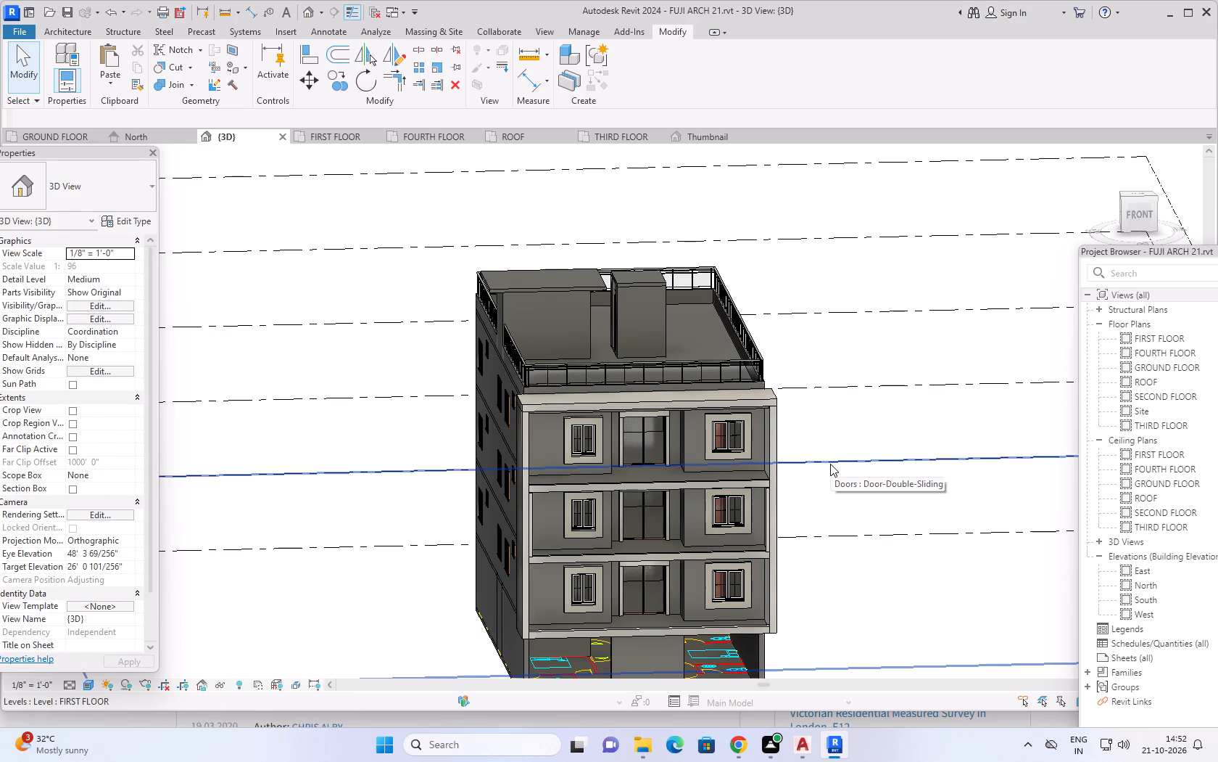
middle_click_drag(844, 509, 844, 375)
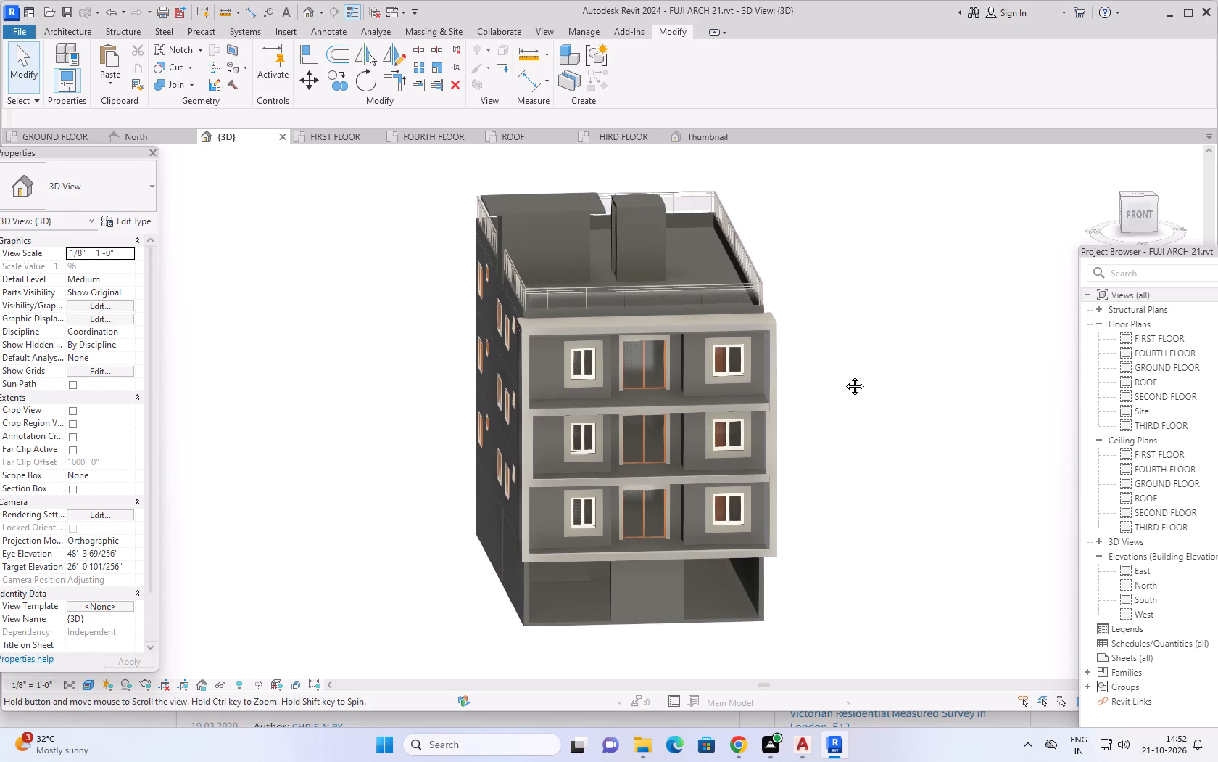
middle_click_drag(844, 375, 844, 376)
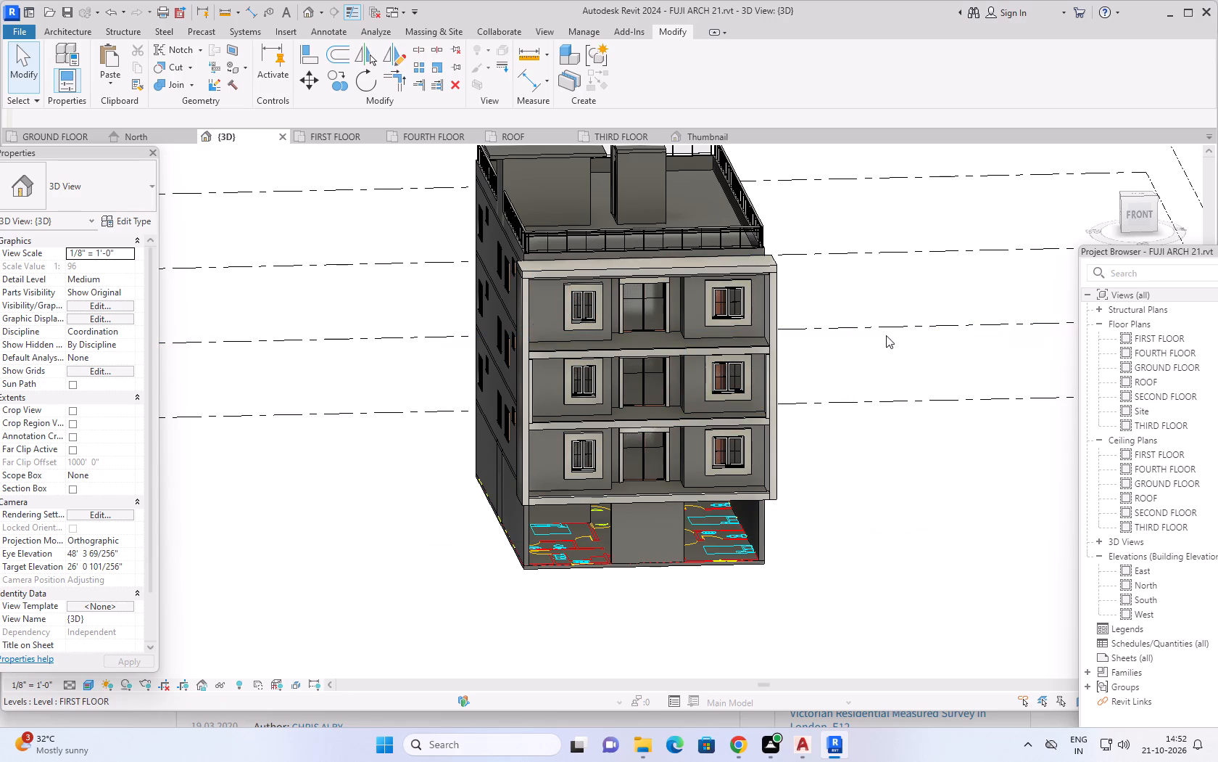
Examine the open front balcony in the FIRST FLOOR plan and in 3D from the front and side.
left_click(334, 137)
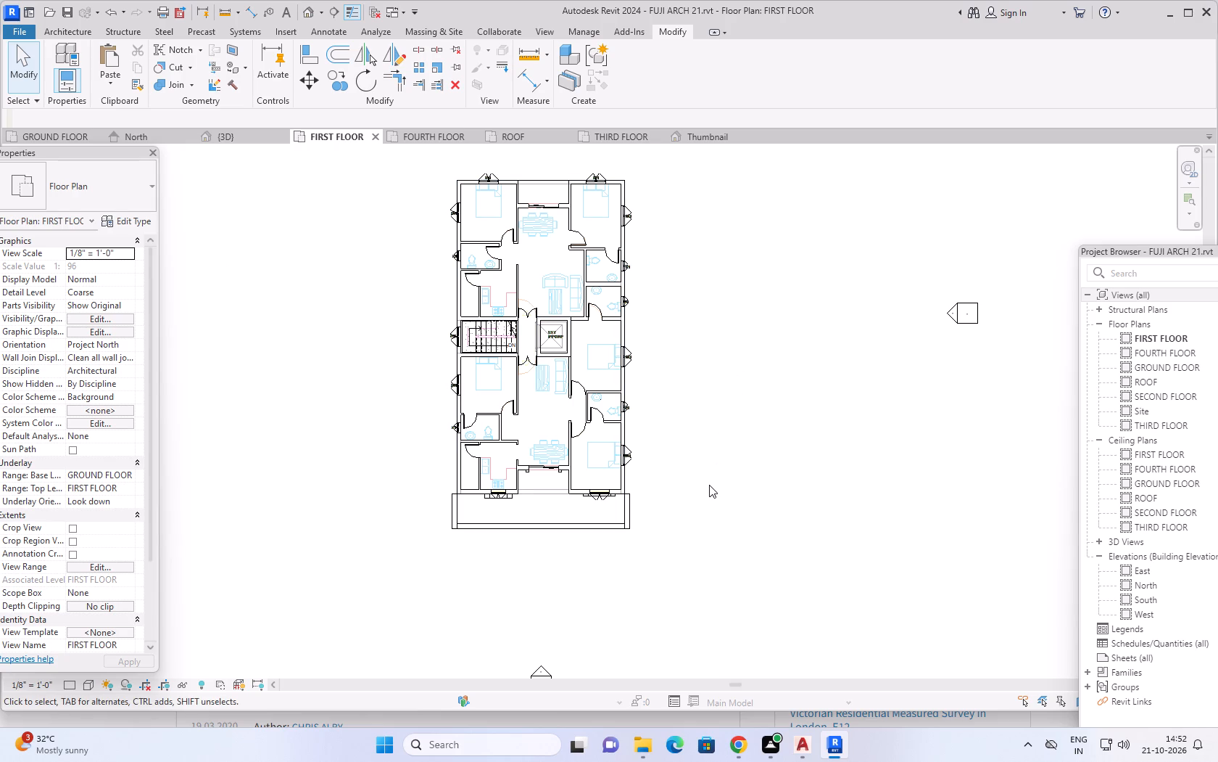
scroll(708, 491, "up", 2)
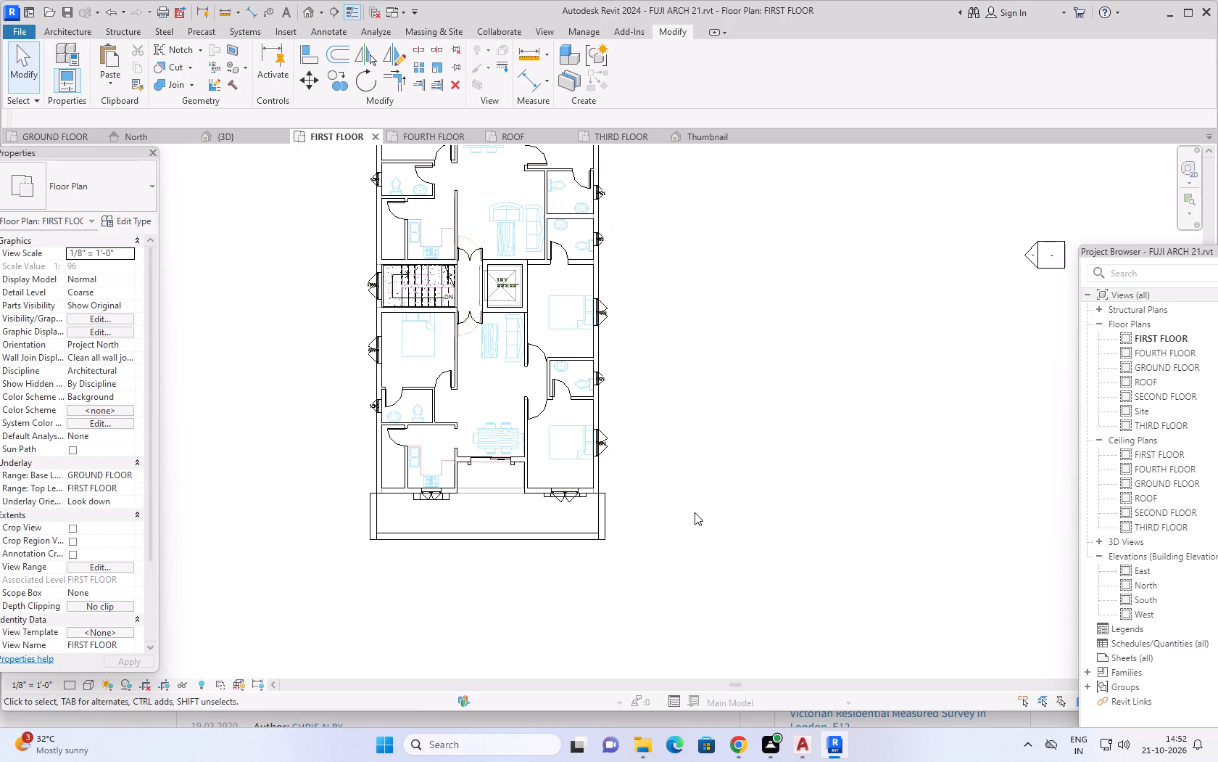
middle_click_drag(701, 503, 803, 448)
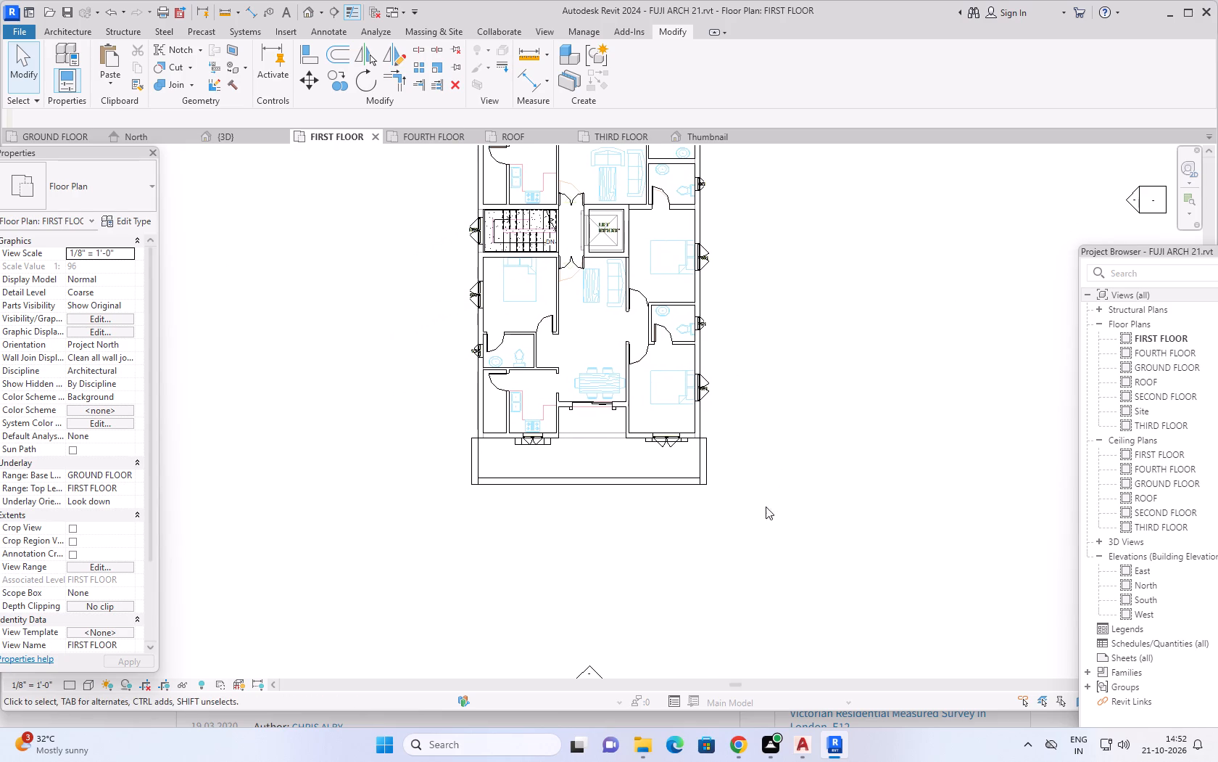
scroll(747, 525, "up", 4)
middle_click_drag(570, 504, 573, 515)
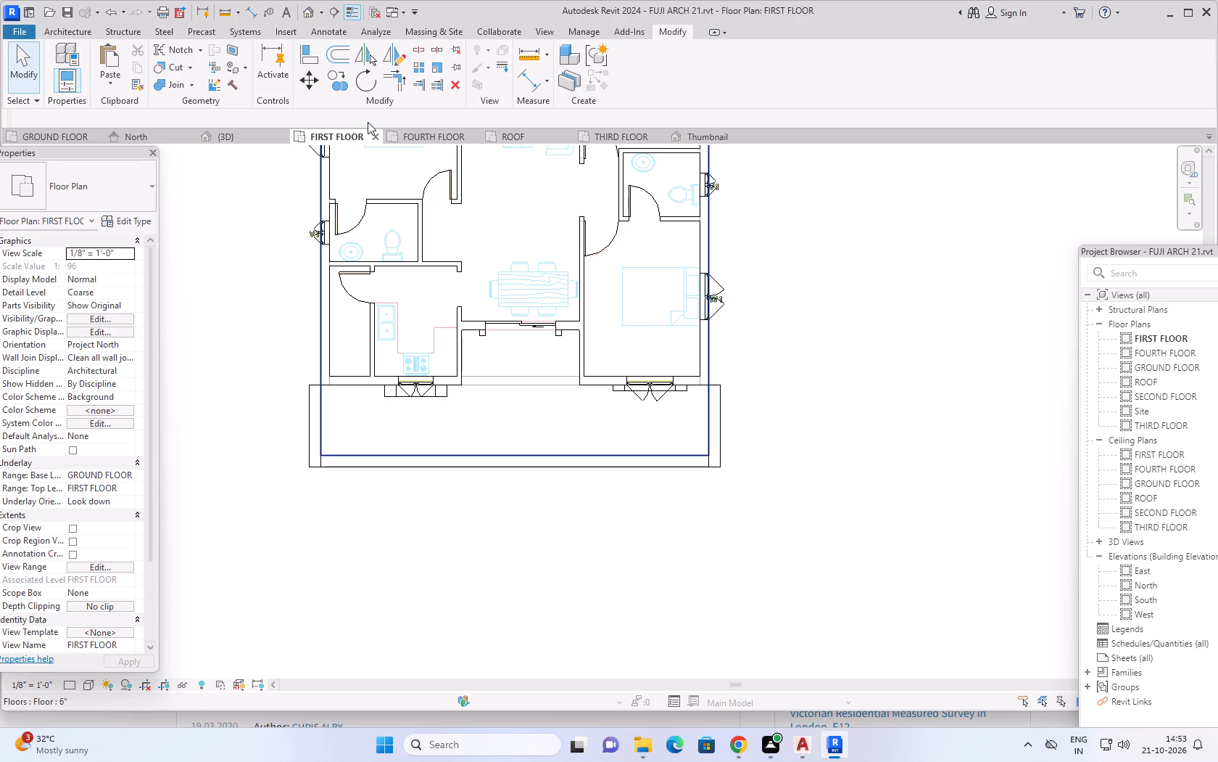
left_click(223, 131)
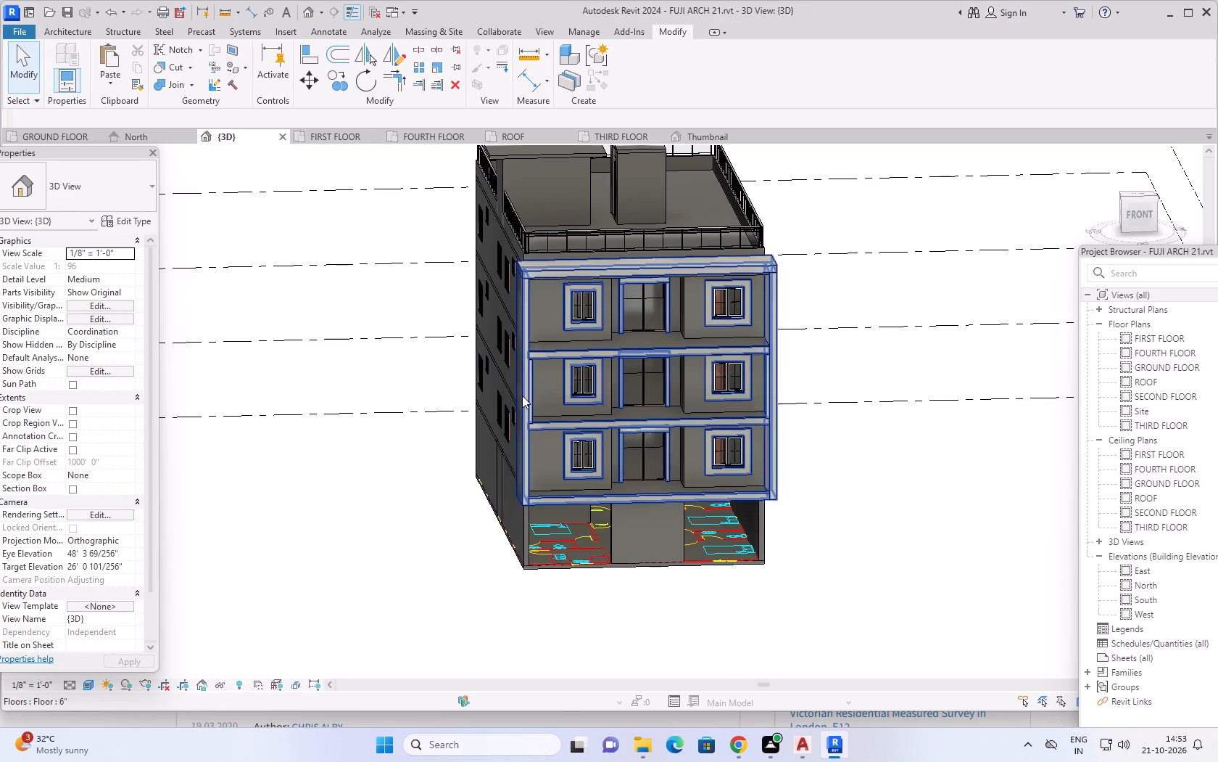
middle_click_drag(887, 406, 866, 438, "shift")
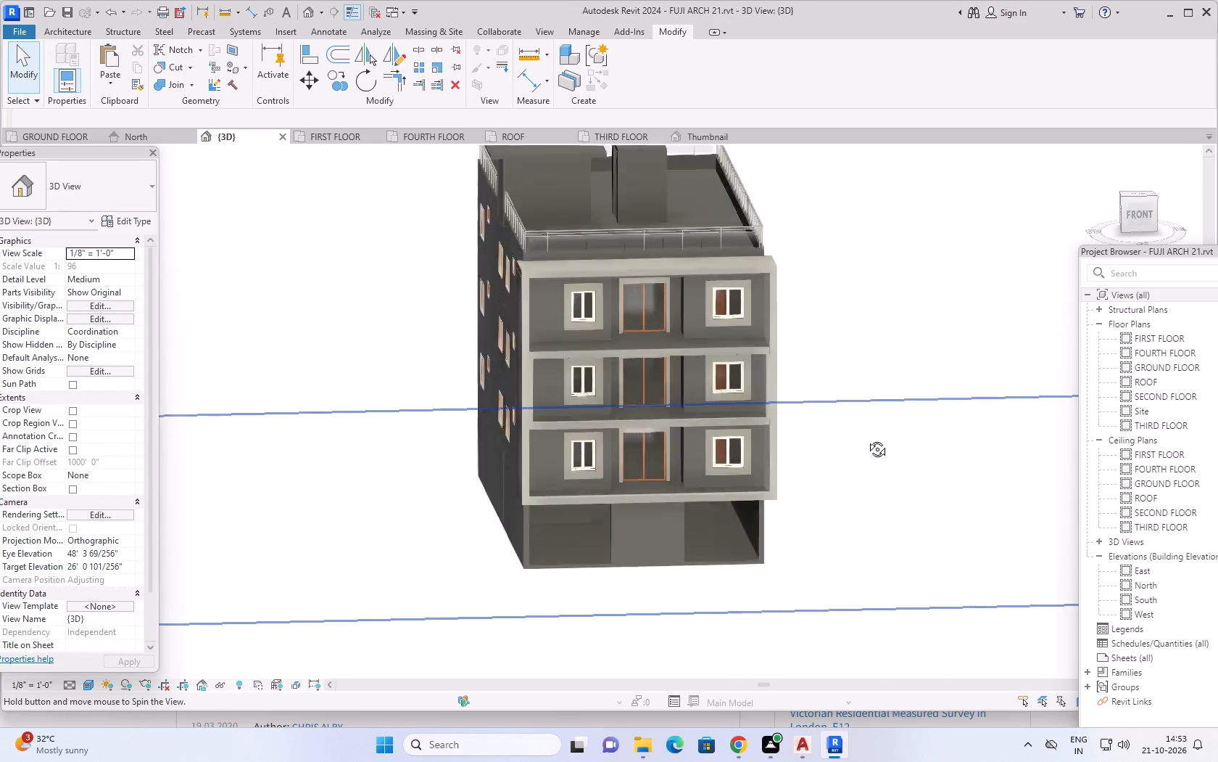
middle_click_drag(866, 438, 726, 589, "shift")
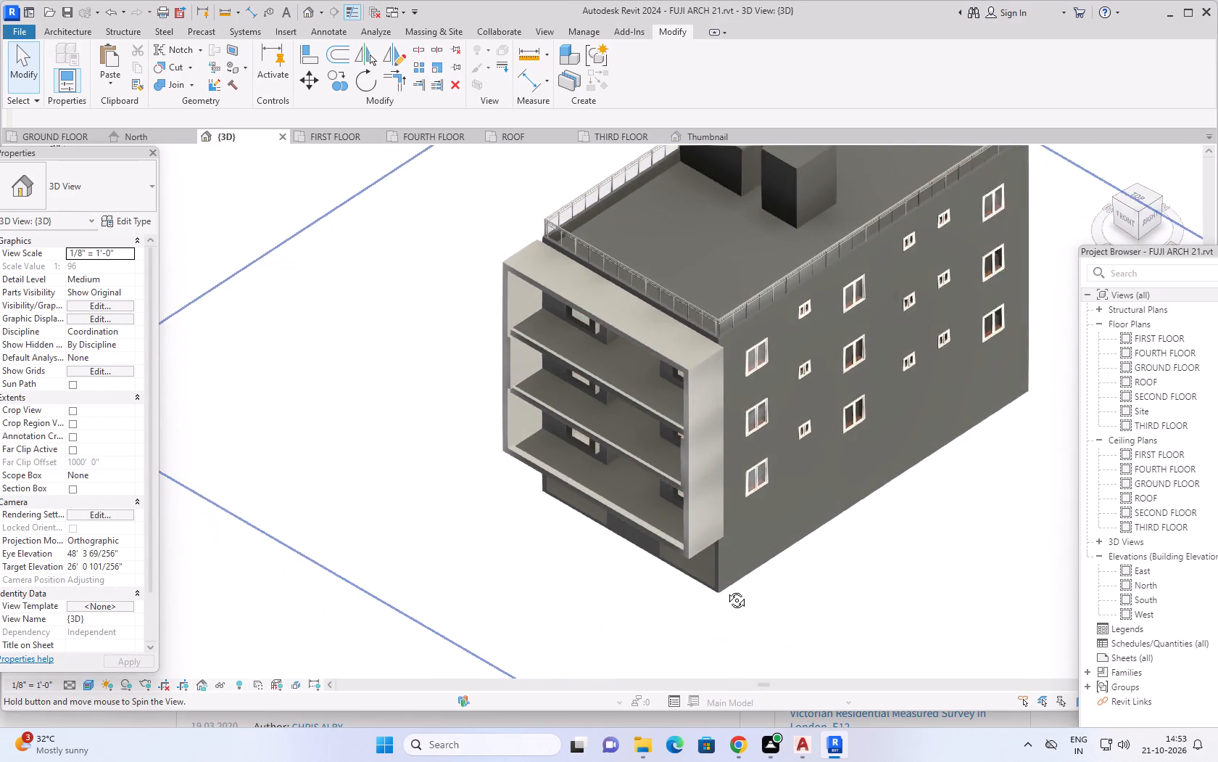
middle_click_drag(726, 589, 765, 597, "shift")
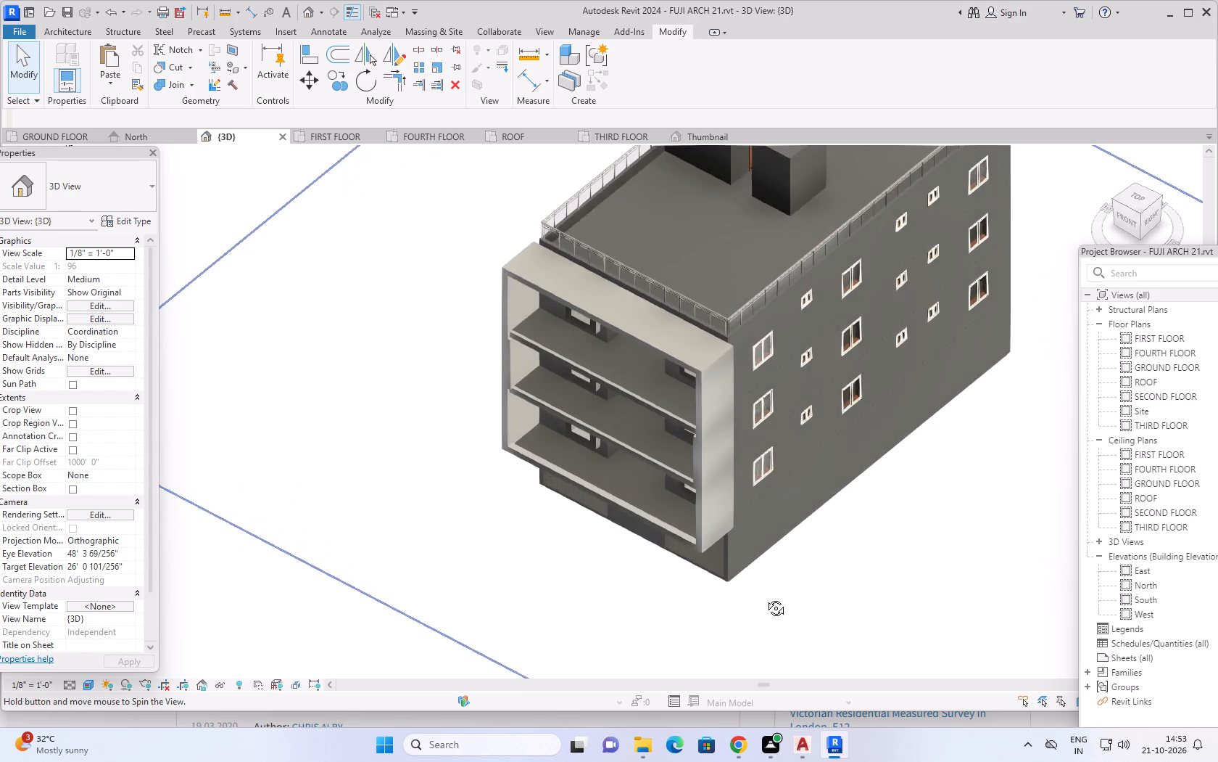
middle_click_drag(765, 597, 811, 564, "shift")
Create a Glass Panel - Bottom Fill railing on FIRST FLOOR, base offset 0, along the balcony floor's full front edge, about 33' 4 1/2" long.
left_click(338, 136)
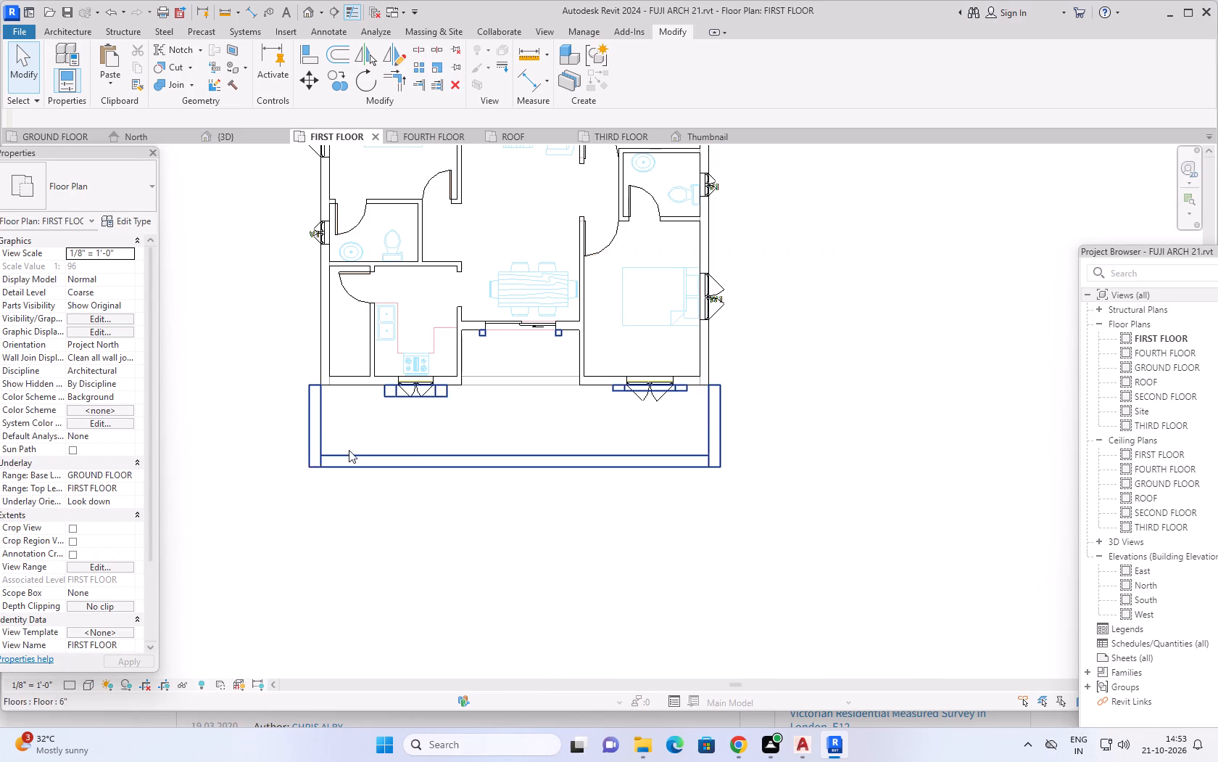
scroll(345, 445, "up", 4)
middle_click_drag(373, 436, 334, 426)
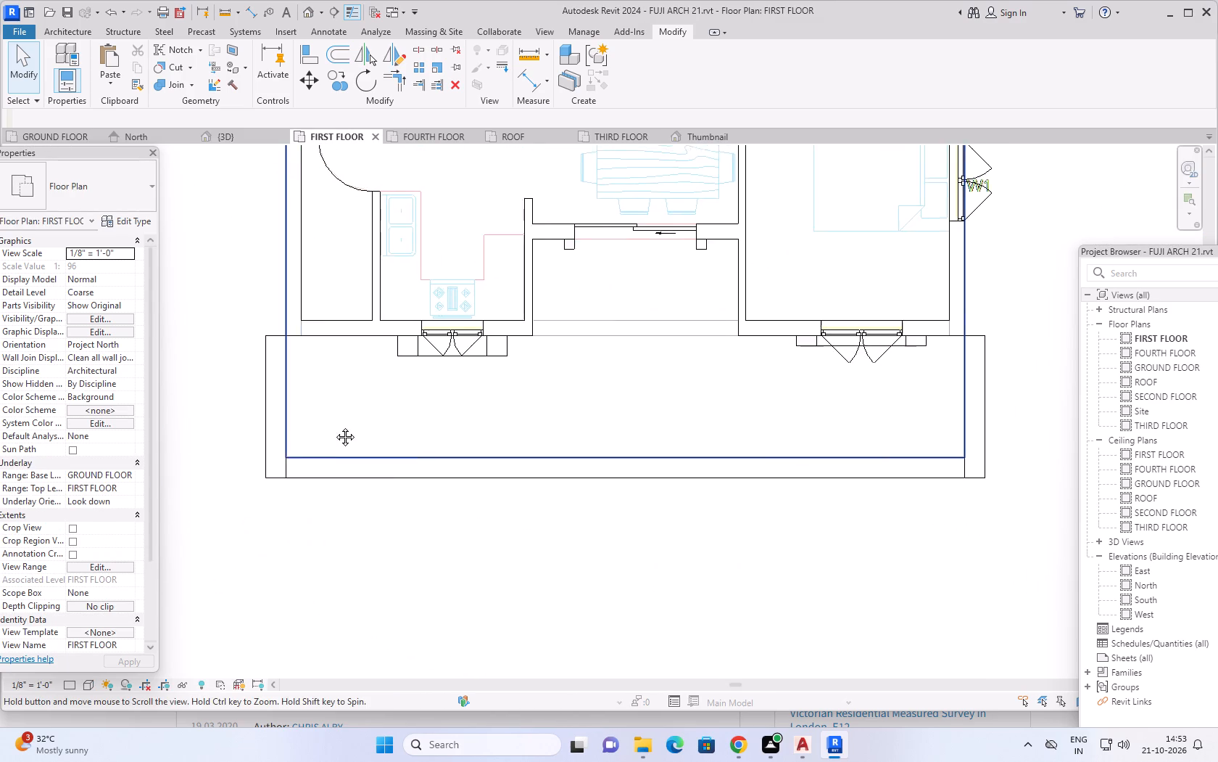
middle_click_drag(334, 426, 299, 419)
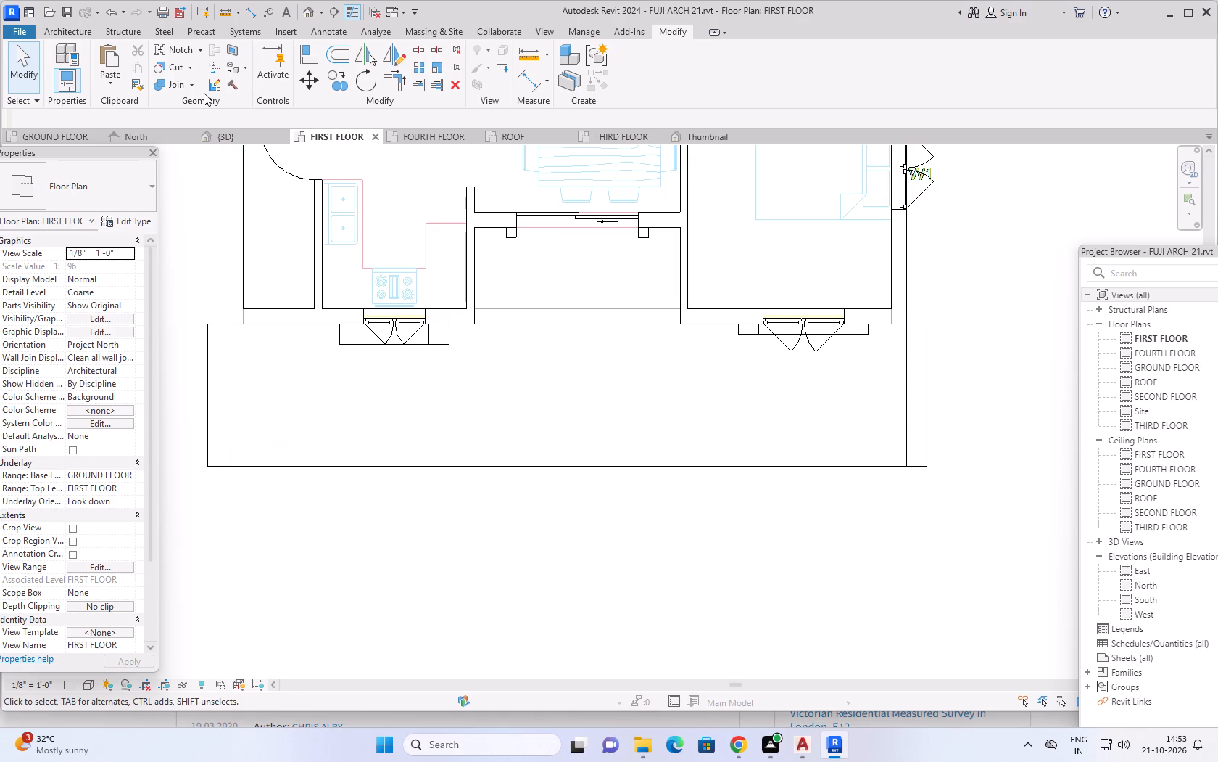
left_click(77, 33)
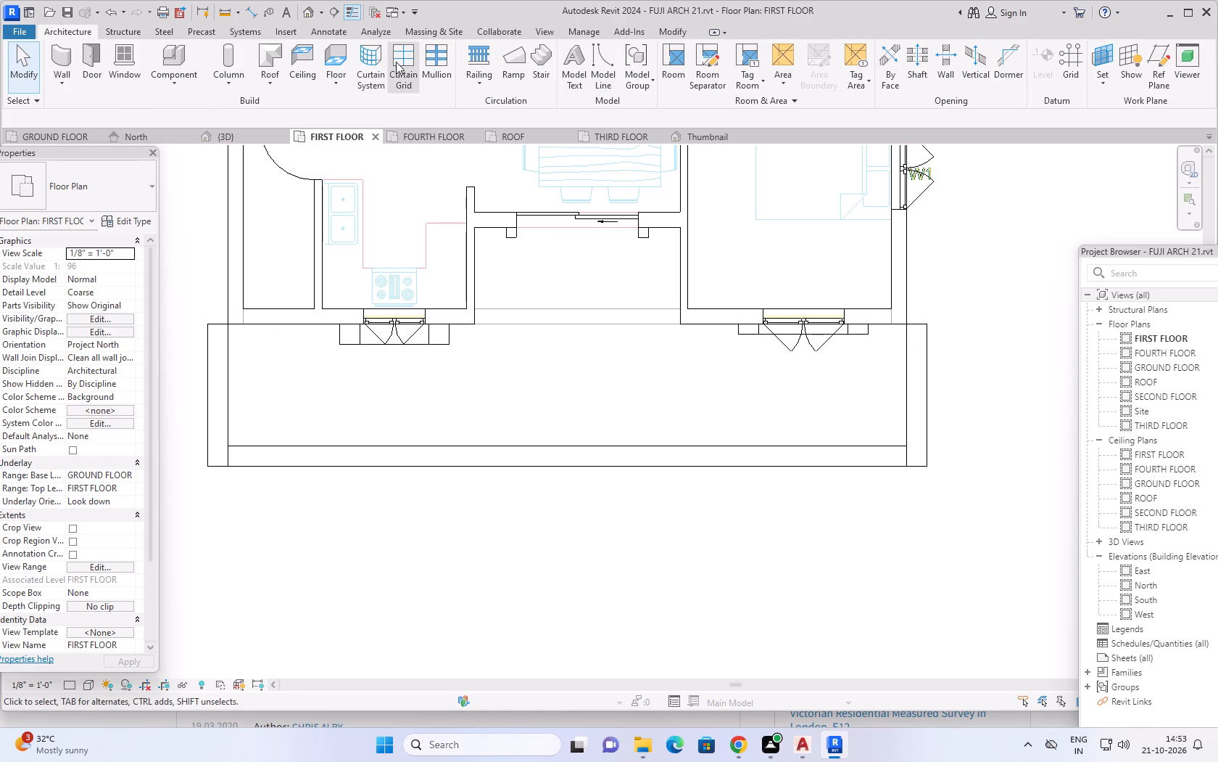
left_click(474, 57)
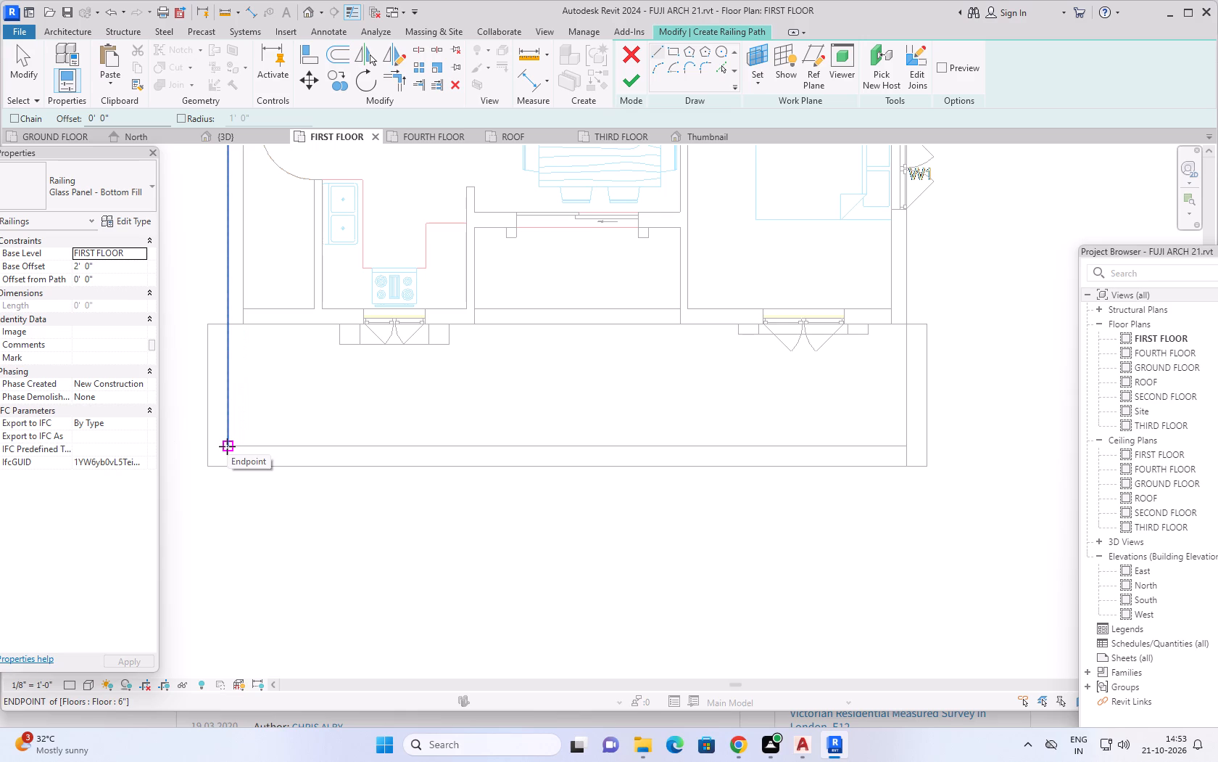
left_click(103, 262)
key("0")
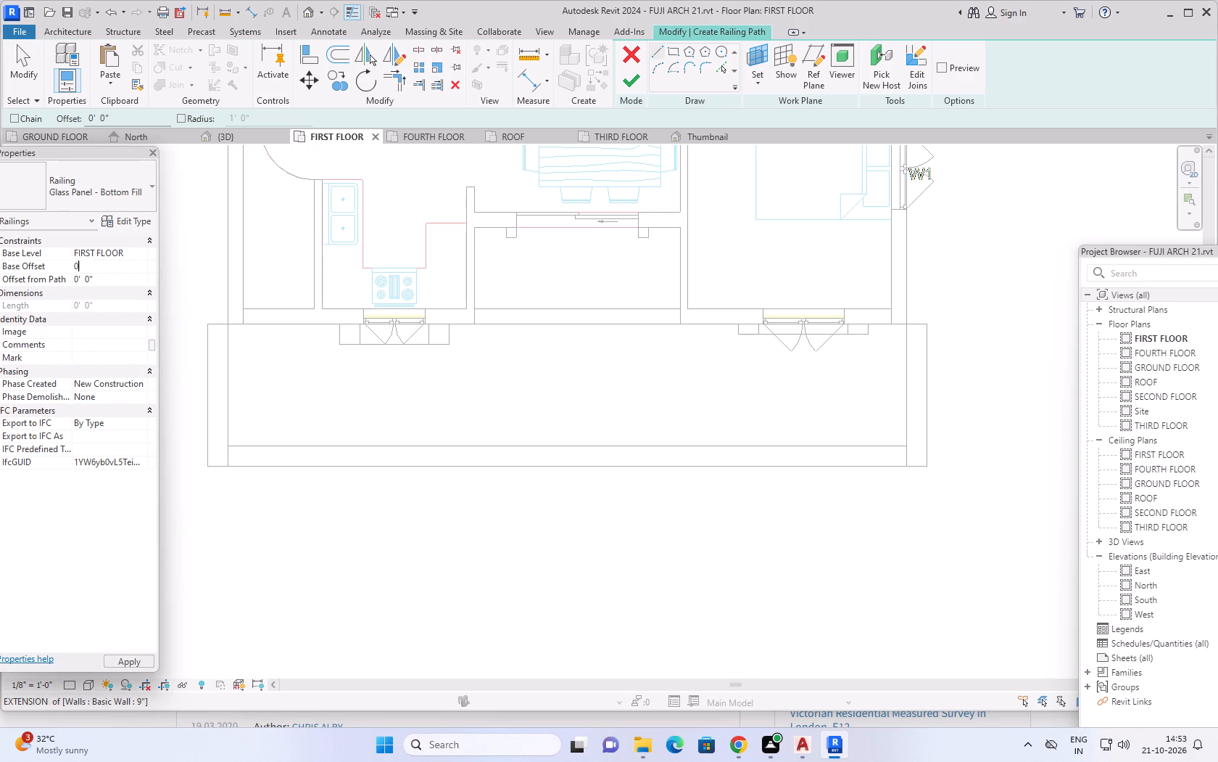
key("Return")
scroll(228, 439, "up", 1)
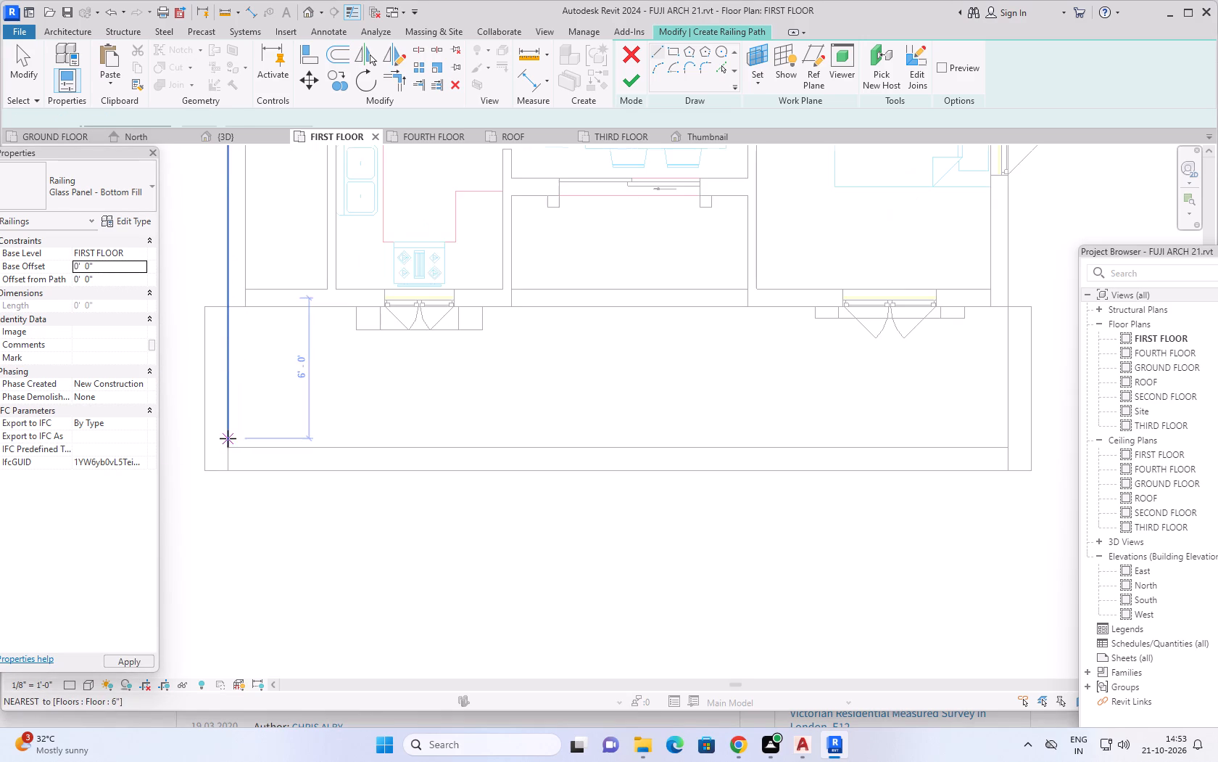
scroll(228, 438, "up", 1)
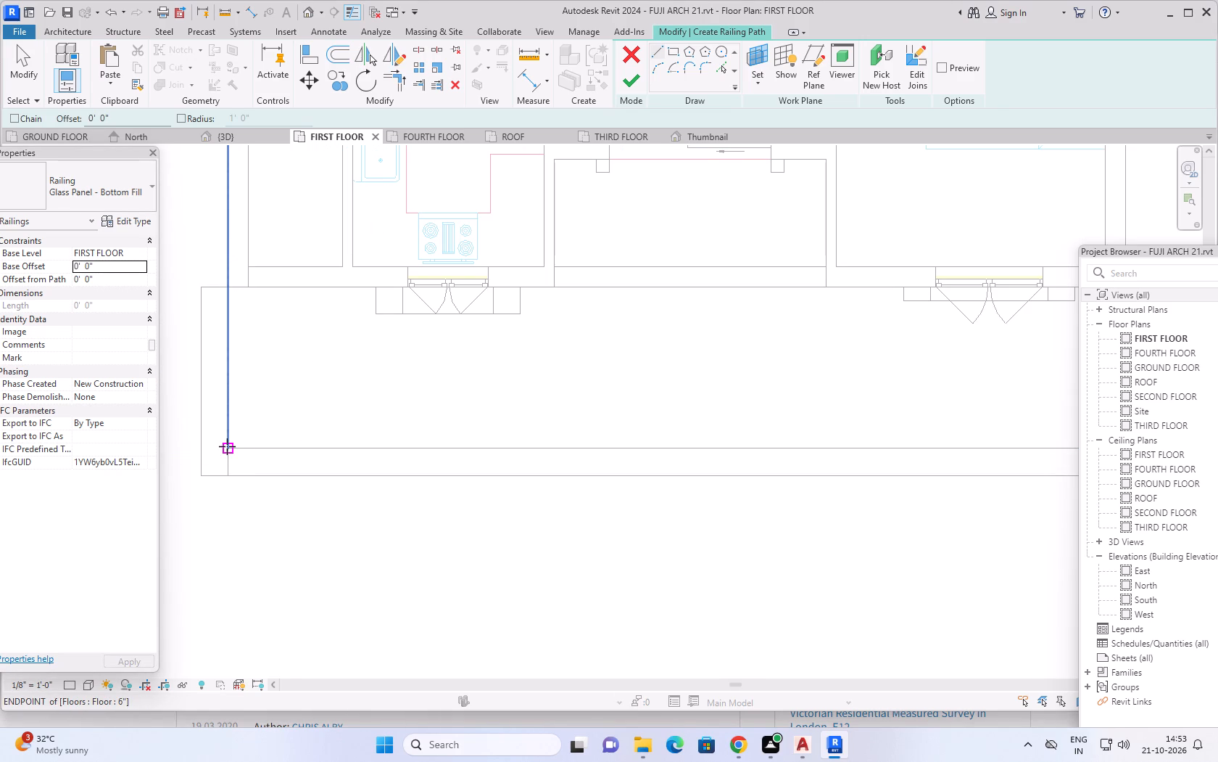
left_click(227, 446)
scroll(687, 433, "down", 3)
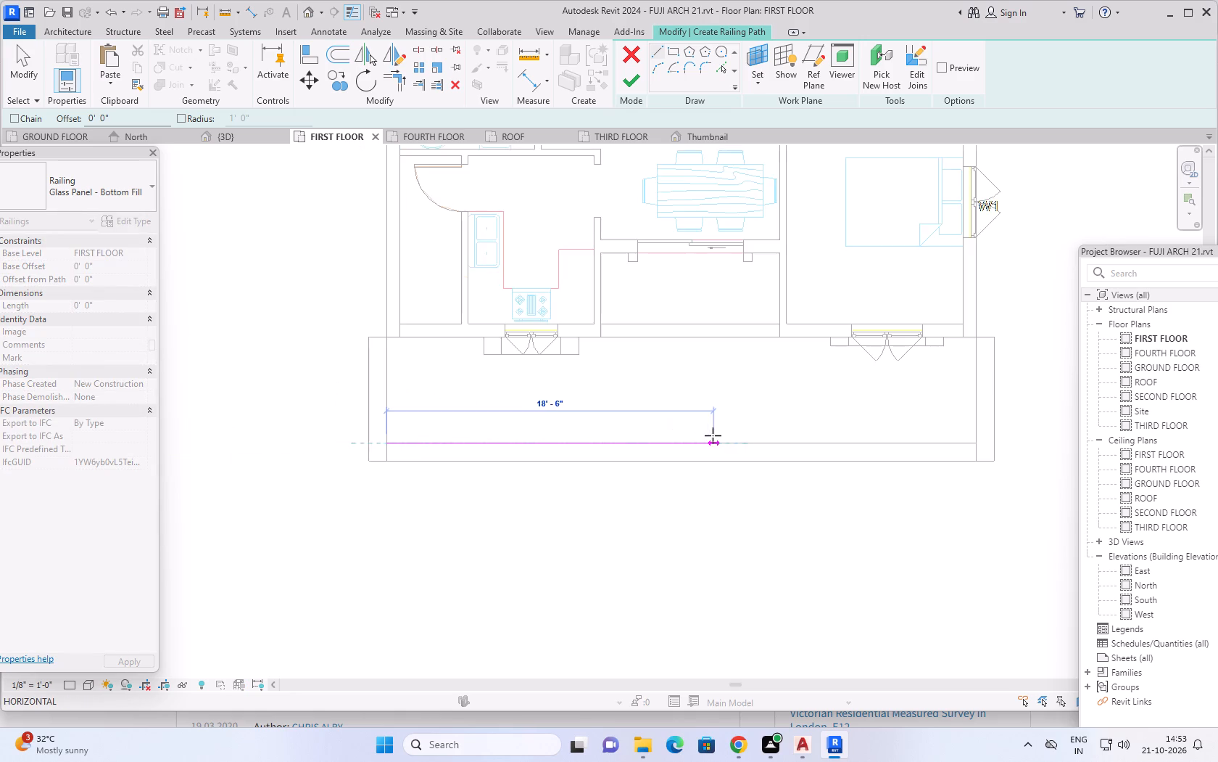
scroll(716, 436, "down", 1)
middle_click_drag(689, 443, 329, 467)
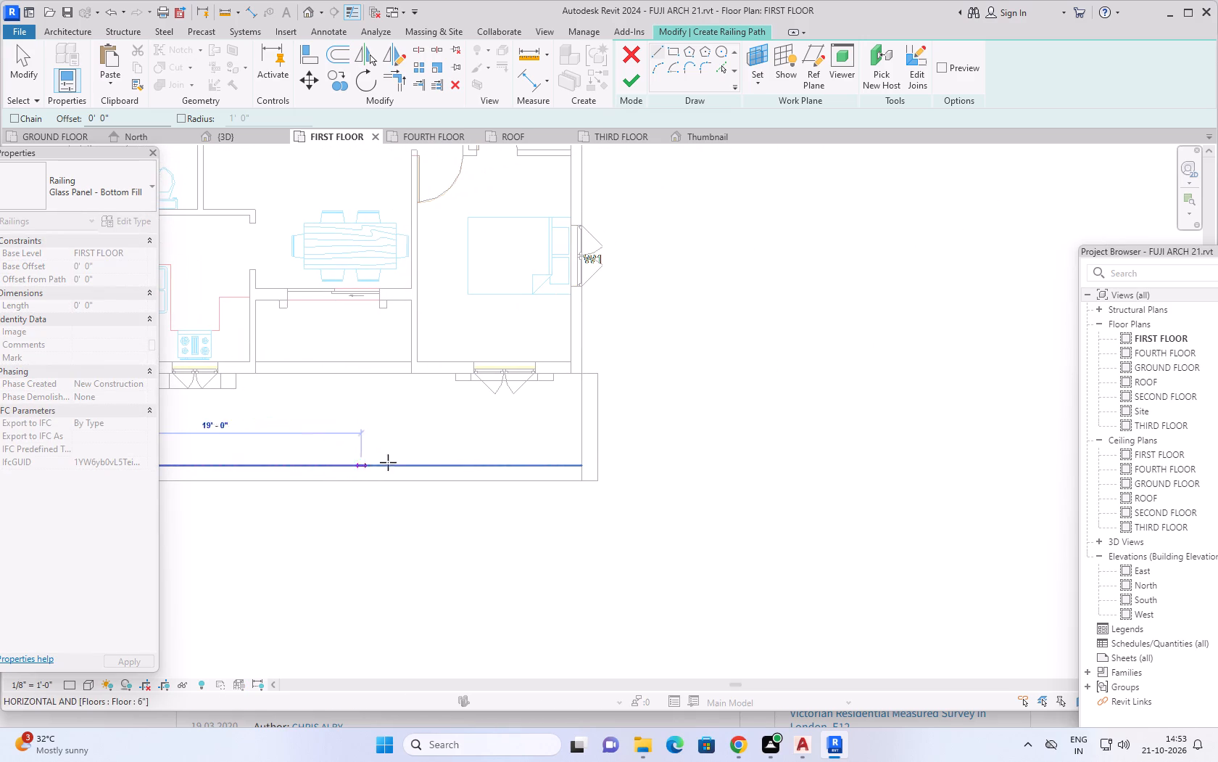
scroll(574, 465, "up", 6)
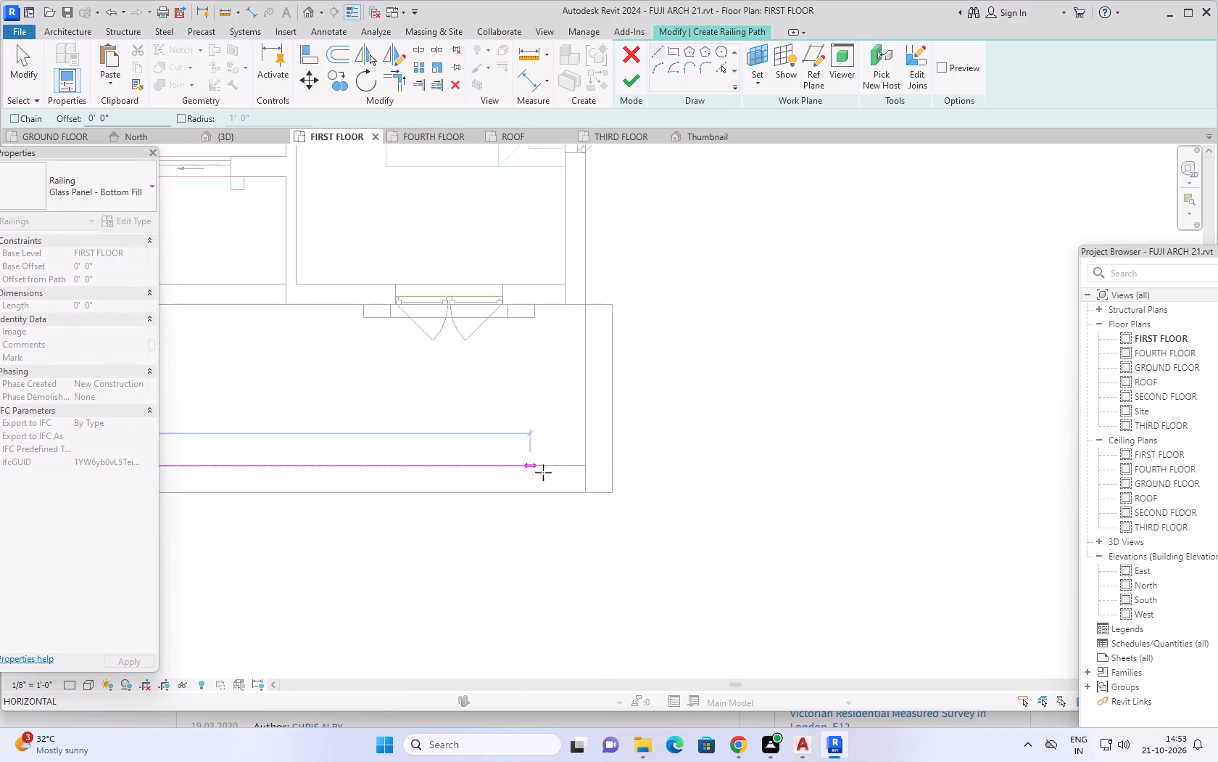
scroll(543, 472, "up", 7)
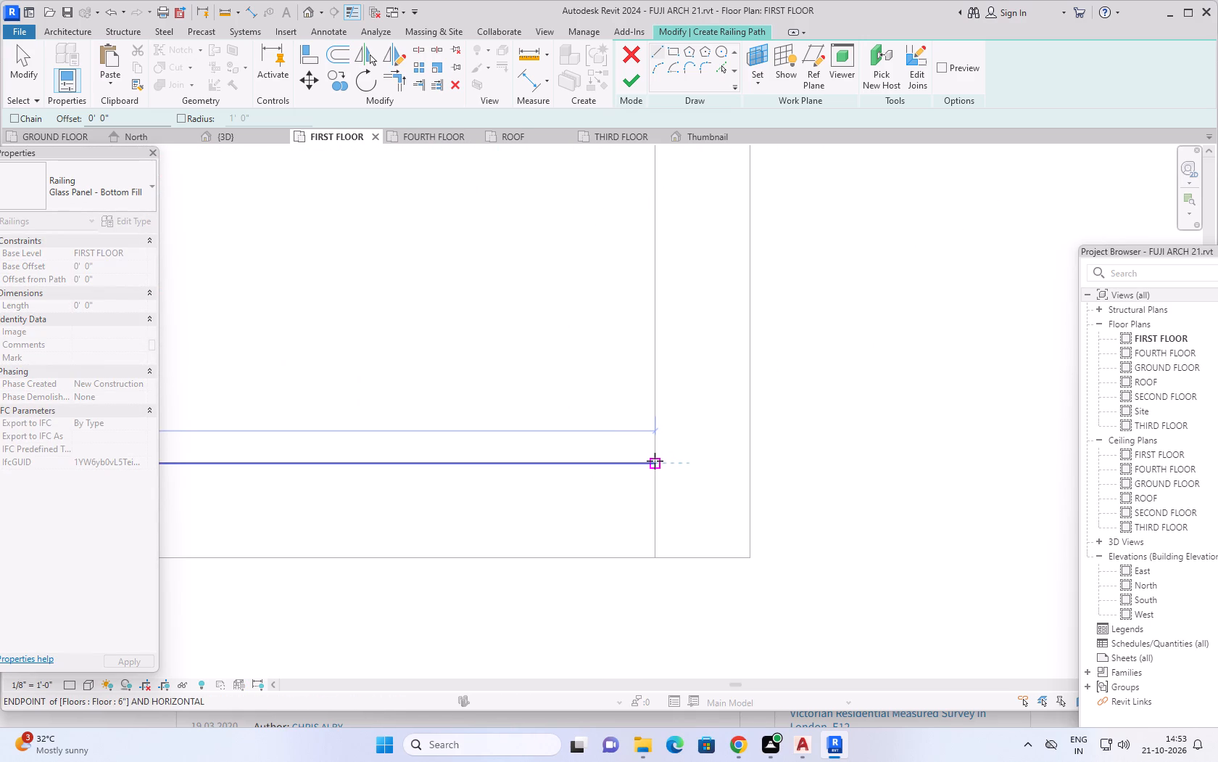
left_click(655, 461)
scroll(515, 336, "down", 4)
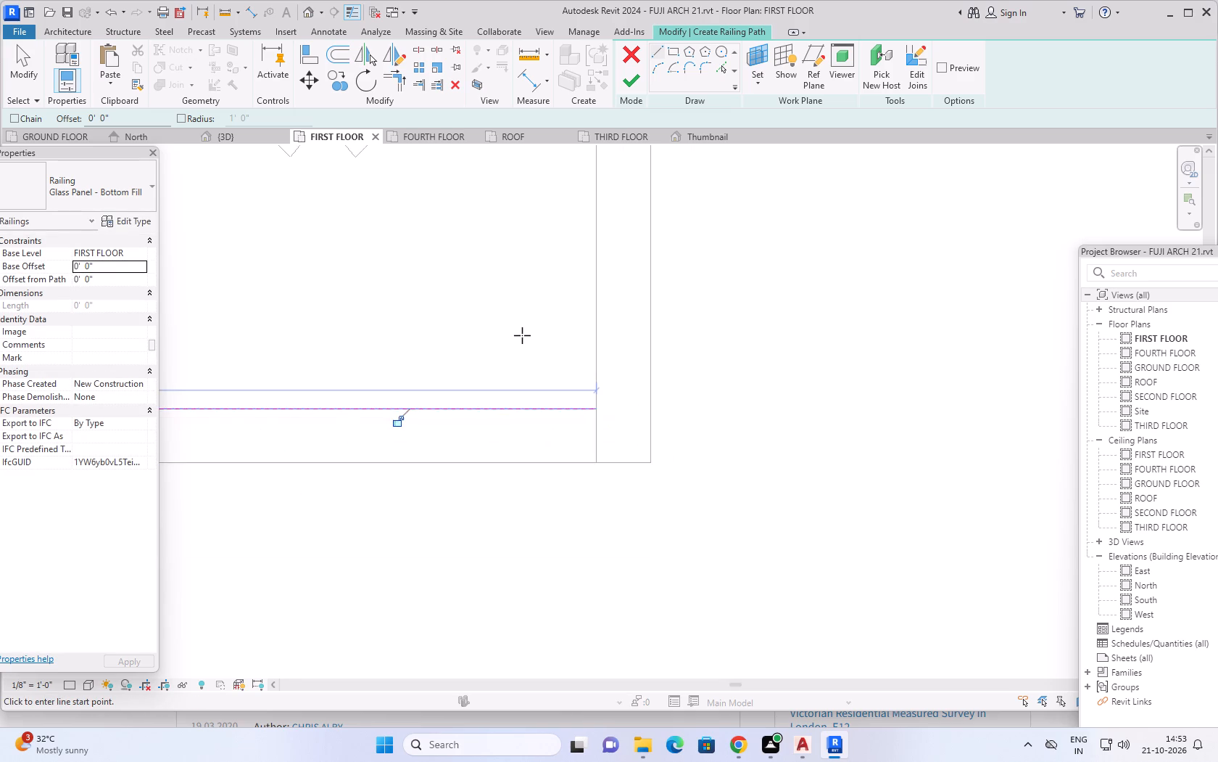
scroll(522, 335, "down", 9)
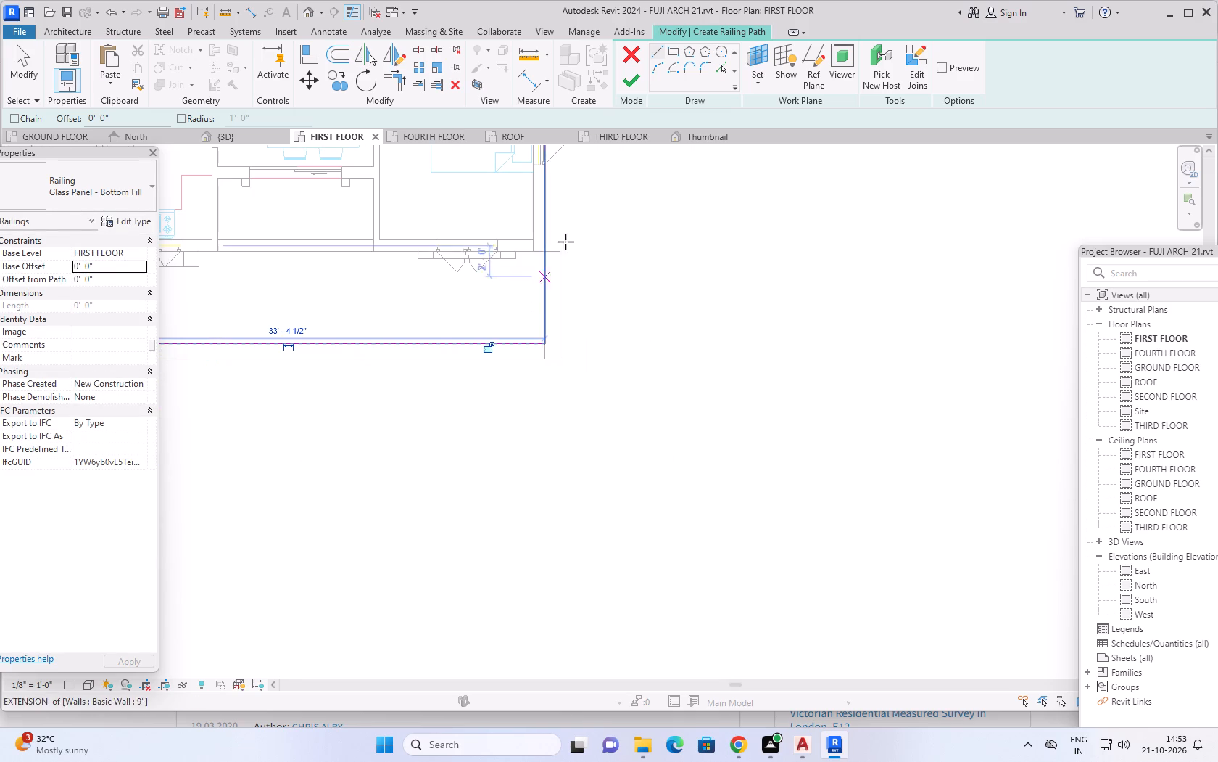
left_click(630, 83)
middle_click_drag(473, 451, 617, 451)
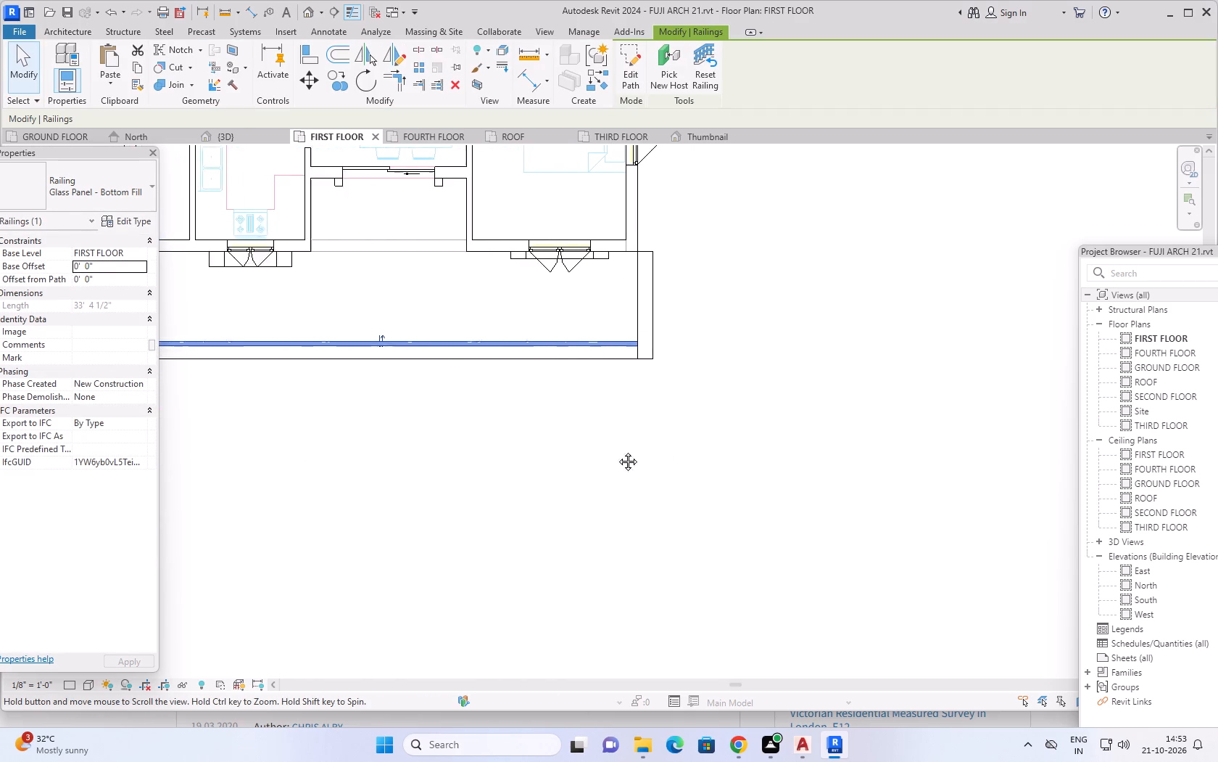
middle_click_drag(617, 451, 697, 470)
scroll(693, 470, "down", 1)
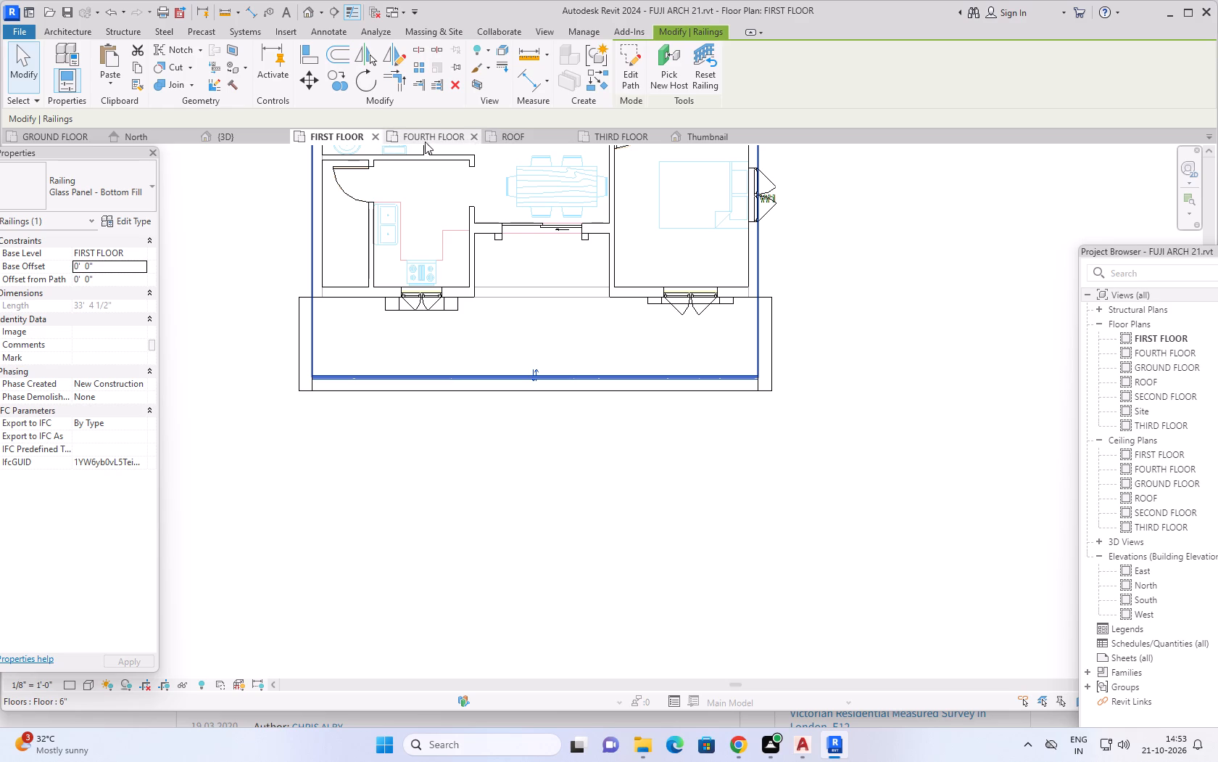
Inspect the new FIRST FLOOR glass panel railing in 3D, from above and from the front of the balcony.
left_click(437, 432)
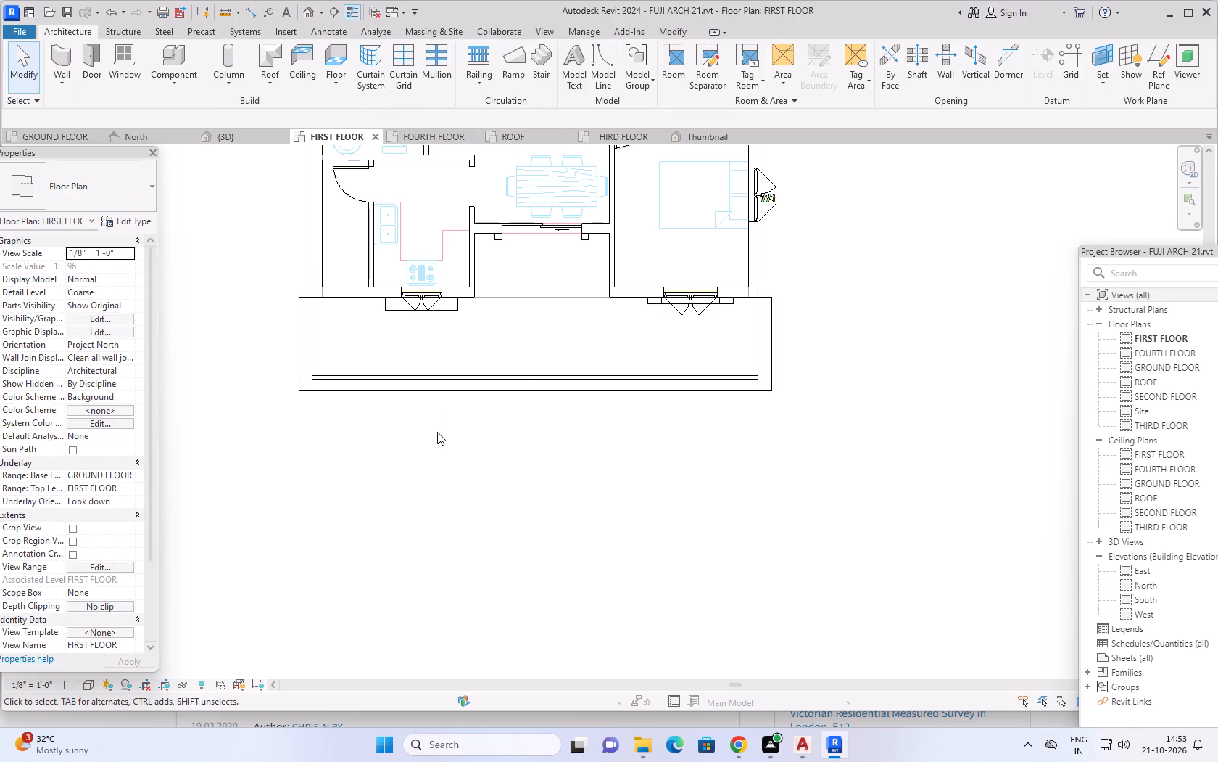
left_click(441, 379)
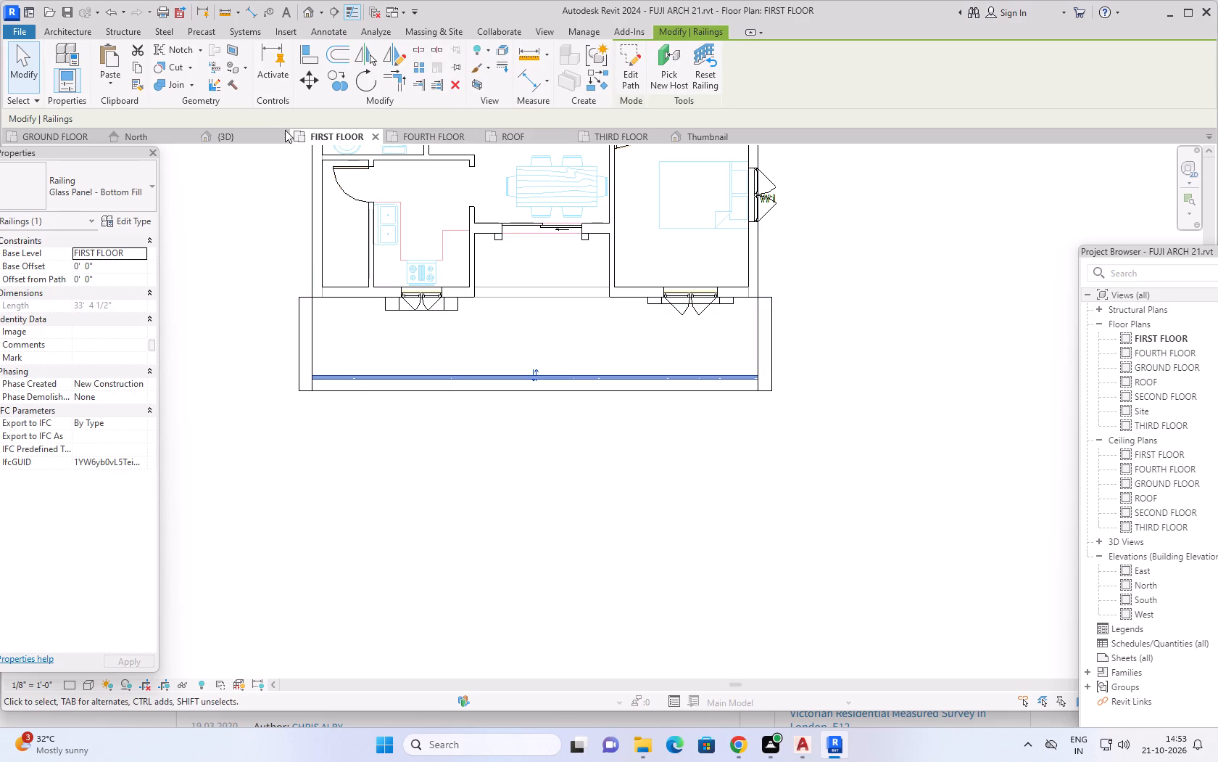
left_click(246, 134)
scroll(478, 333, "down", 2)
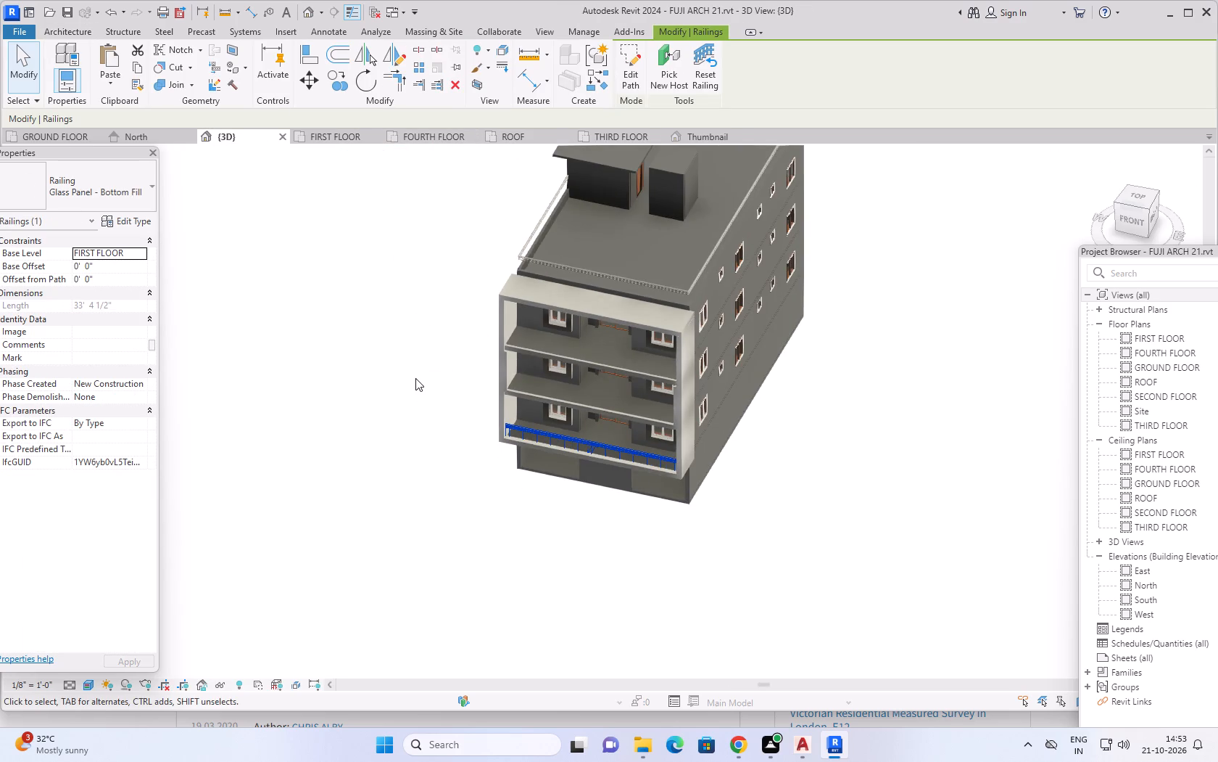
middle_click_drag(404, 371, 463, 291)
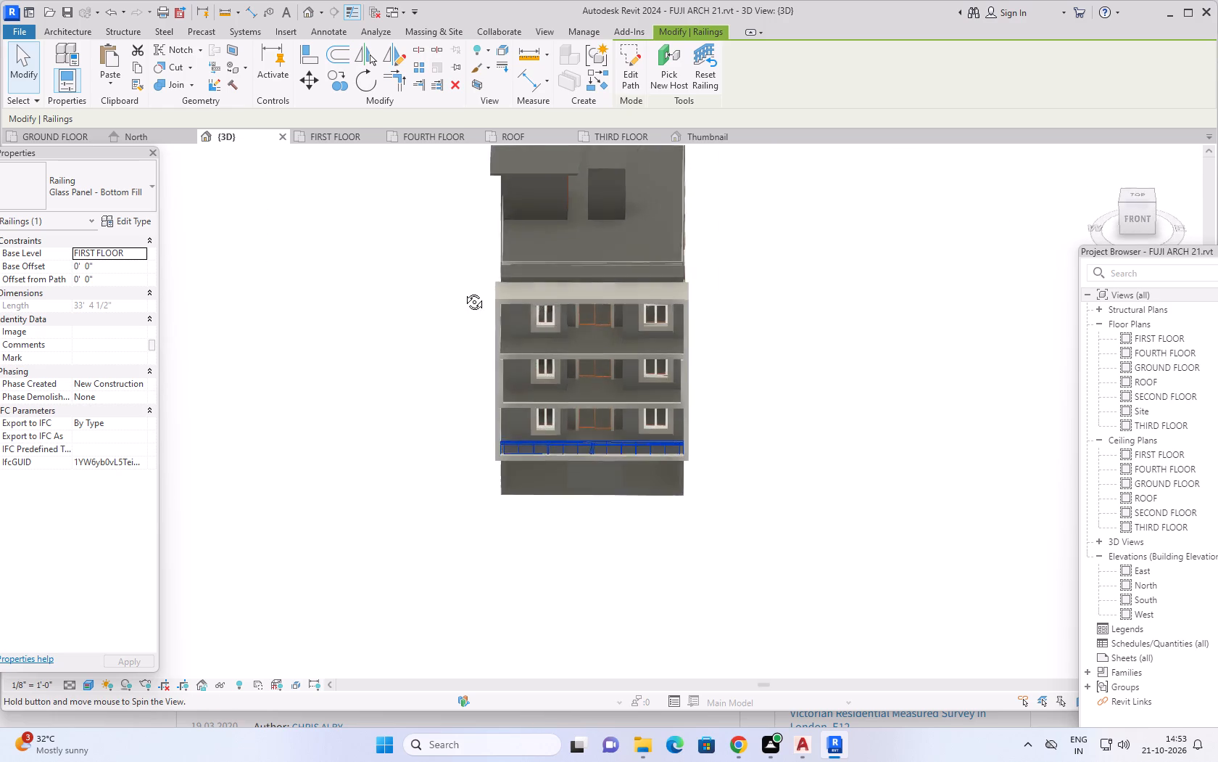
middle_click_drag(463, 291, 456, 255)
scroll(429, 446, "up", 5)
key("Escape")
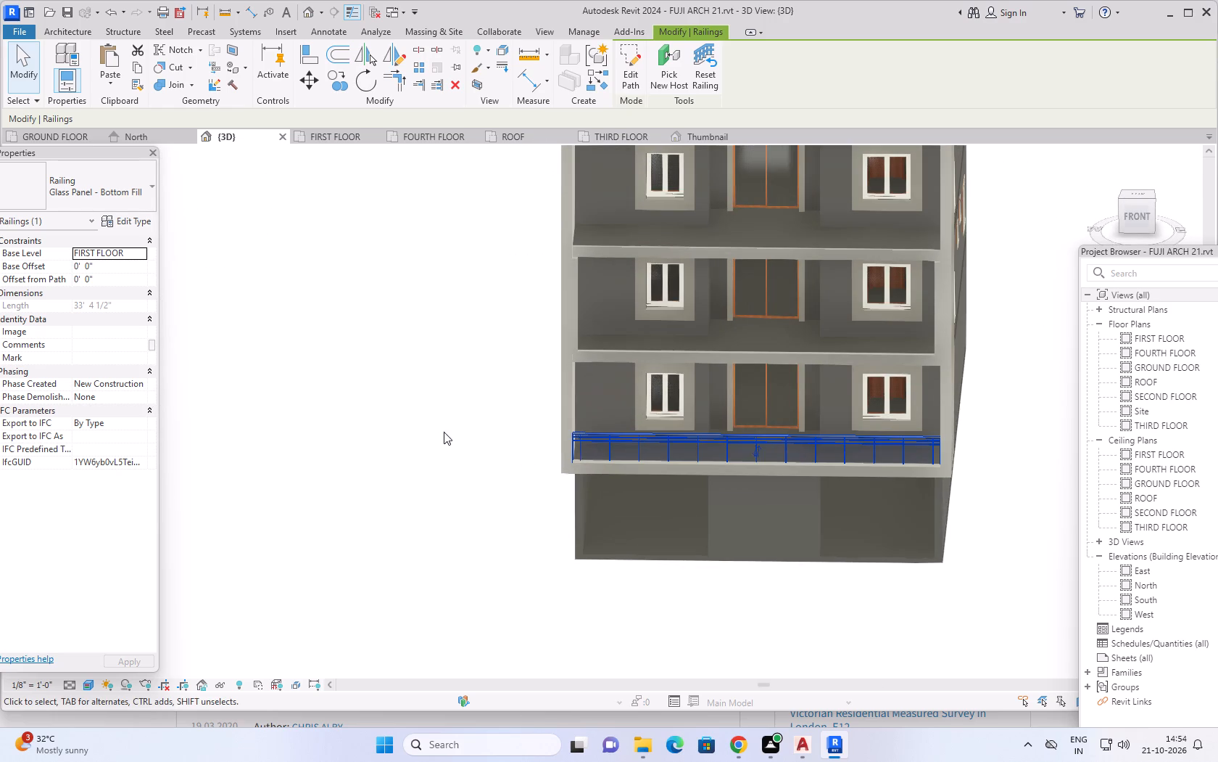
key("Escape")
middle_click_drag(457, 438, 395, 359)
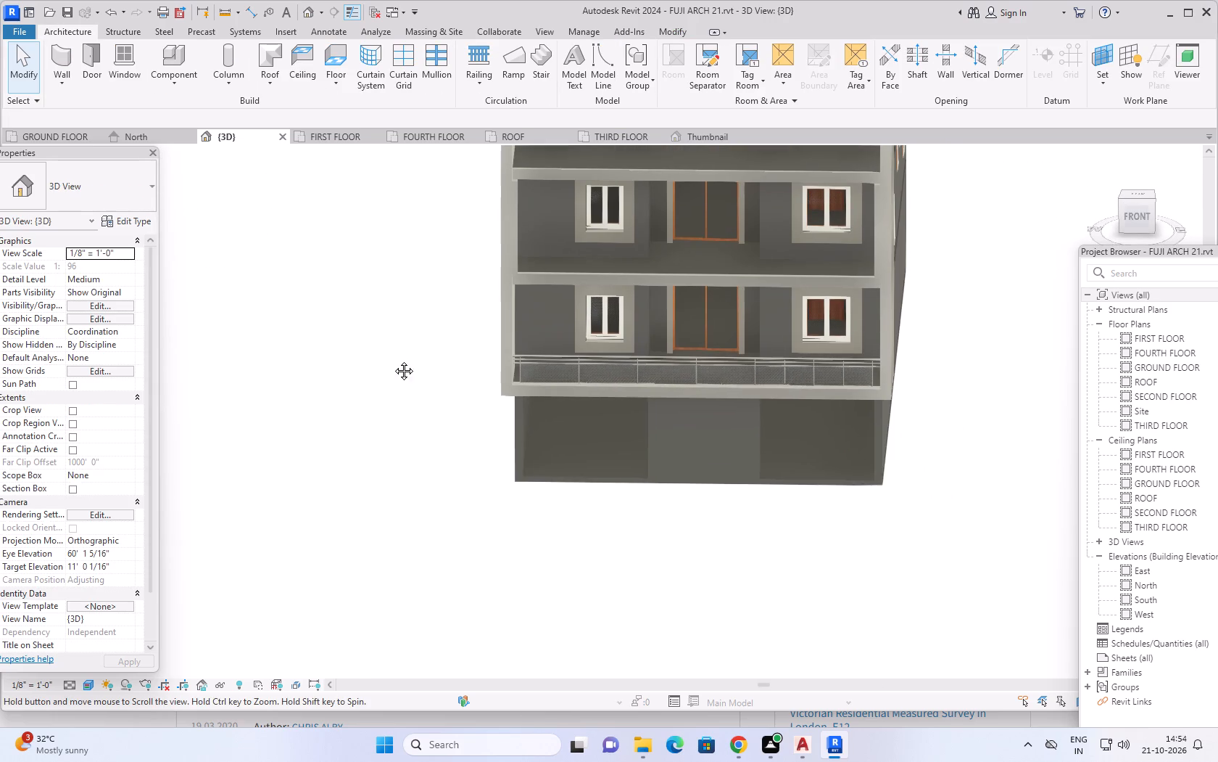
middle_click_drag(494, 486, 485, 393)
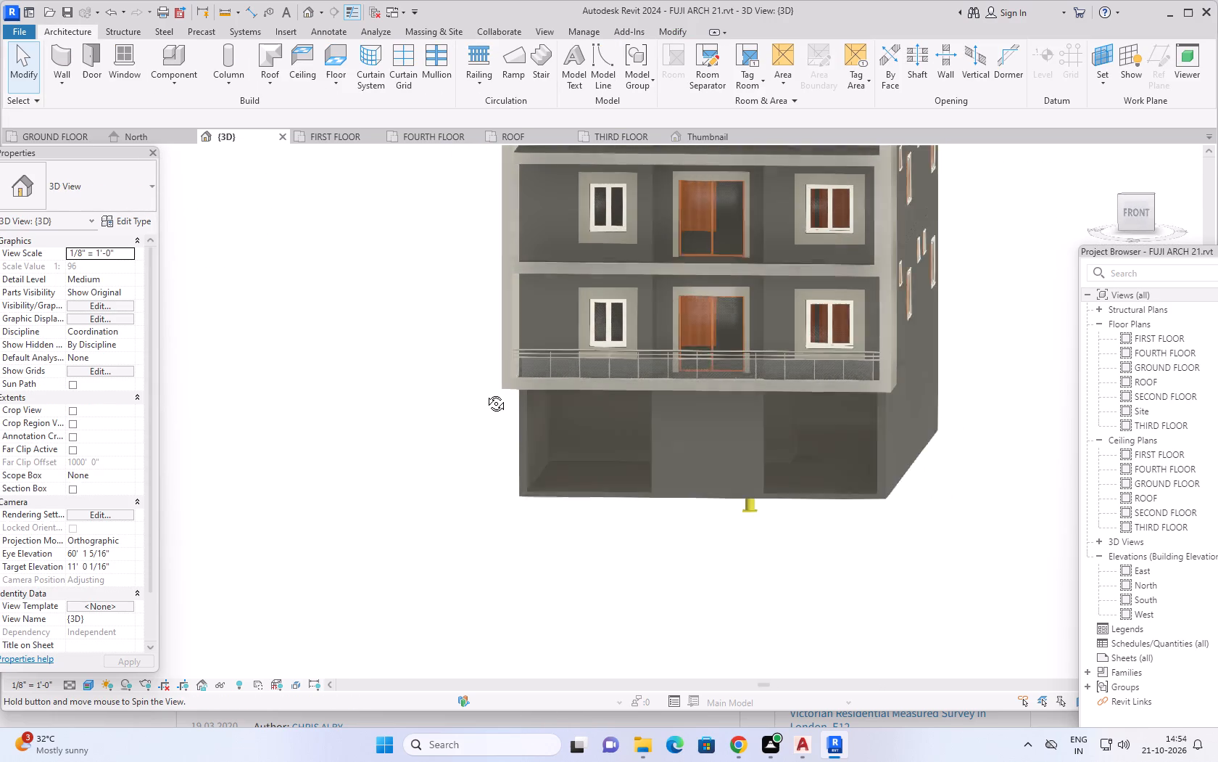
middle_click_drag(485, 393, 485, 392)
middle_click_drag(436, 399, 363, 451)
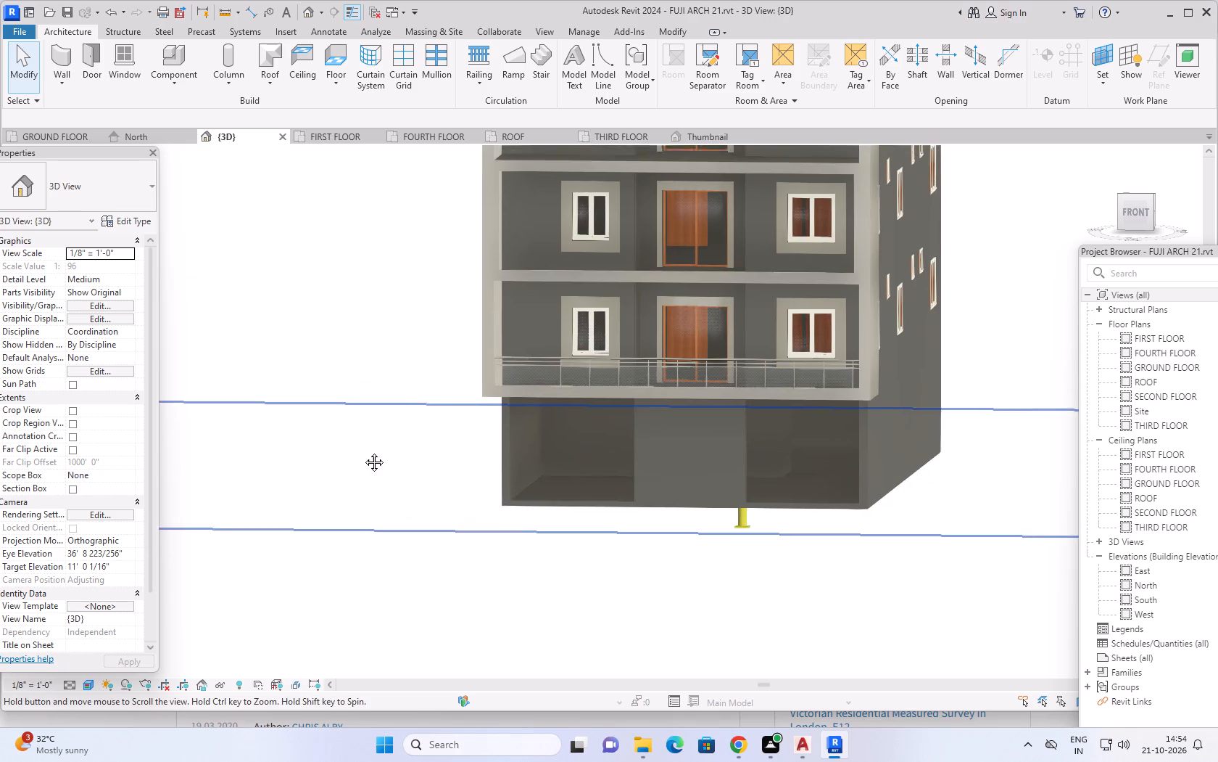
middle_click_drag(363, 451, 321, 512)
middle_click_drag(365, 522, 386, 514, "shift")
Review the whole front facade in 3D, comparing the railed first-floor balcony with the open balconies above.
scroll(629, 527, "down", 3)
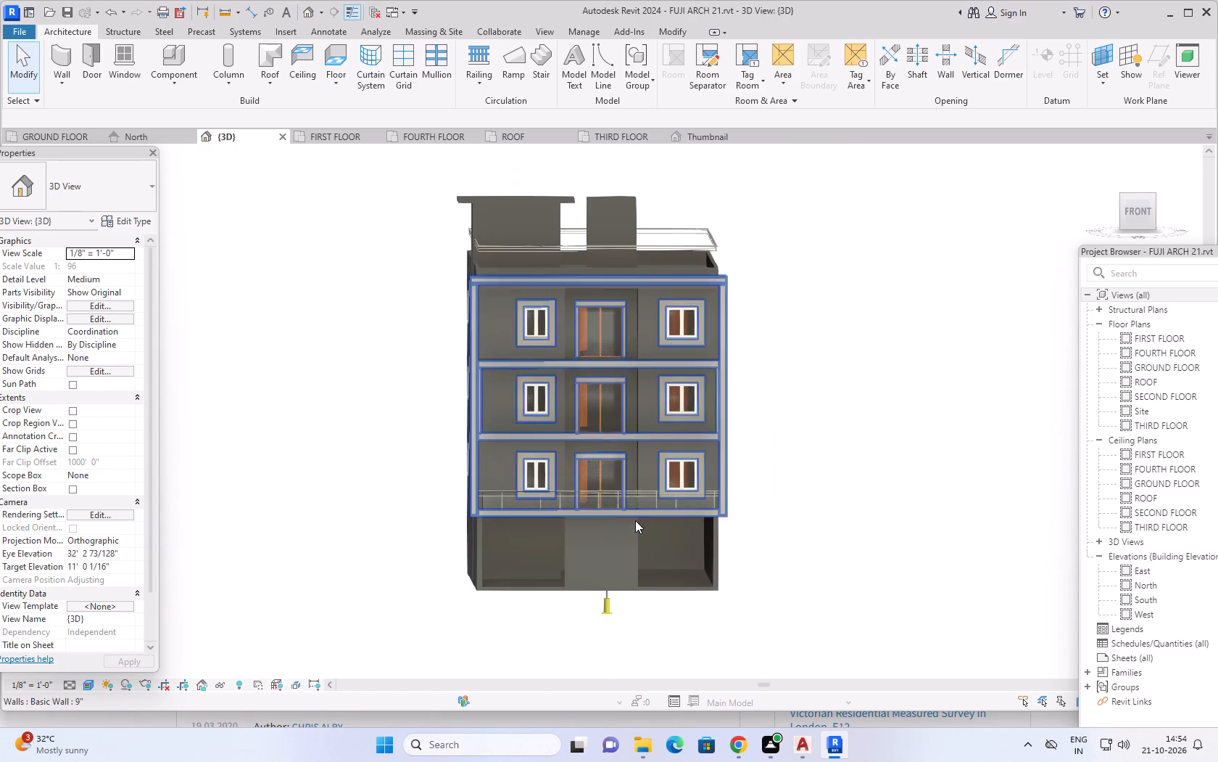
scroll(635, 520, "down", 2)
middle_click_drag(730, 403, 672, 419)
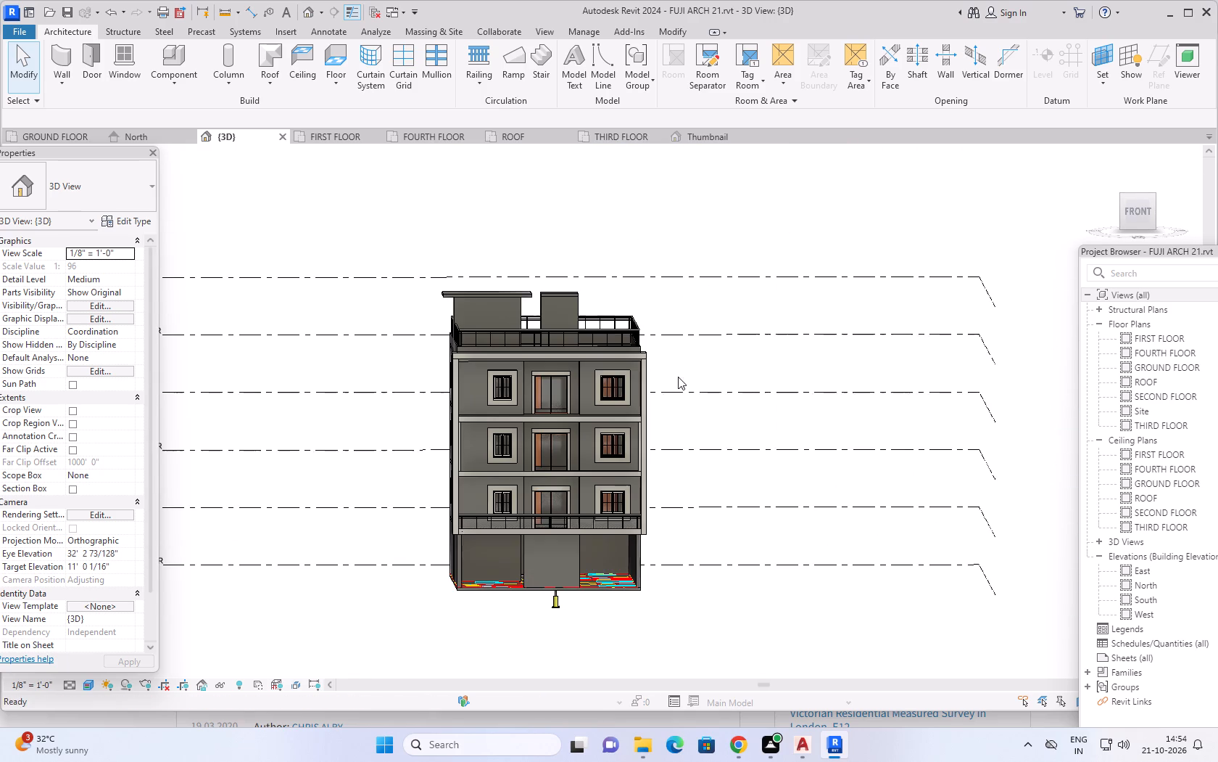
middle_click_drag(688, 377, 678, 409)
middle_click_drag(678, 412, 674, 422, "shift")
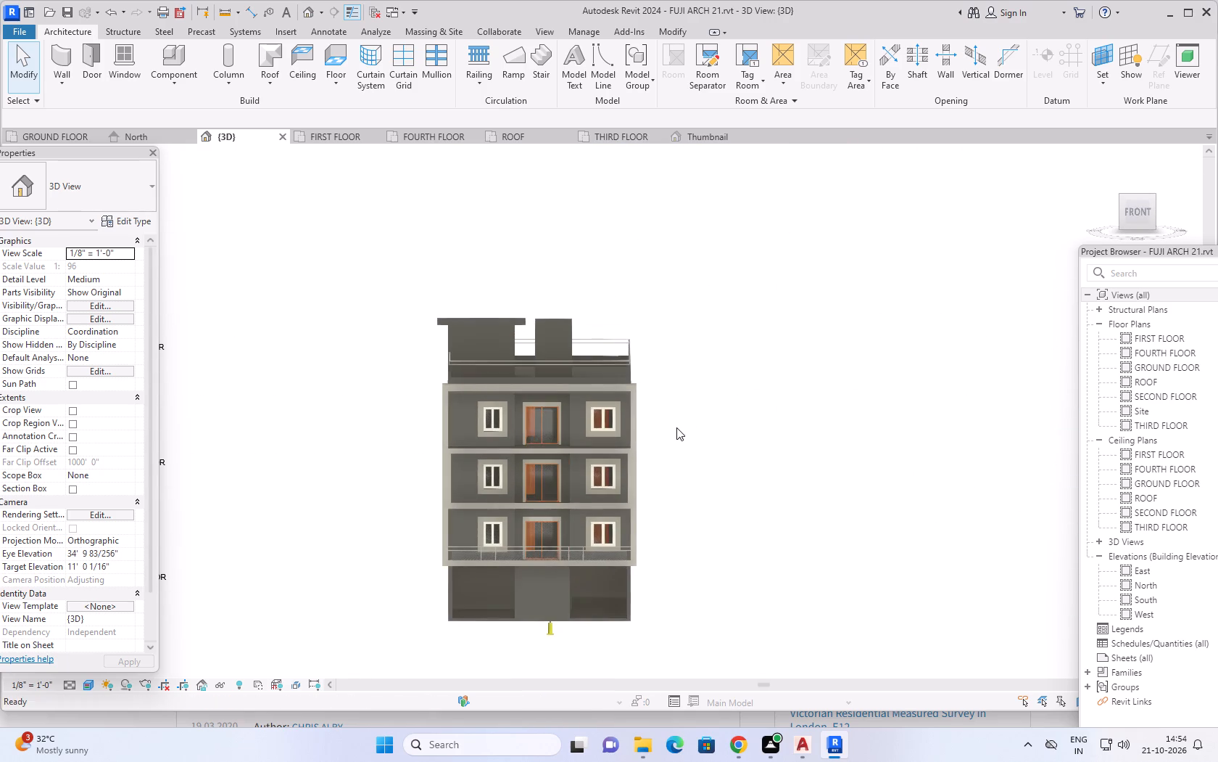
scroll(677, 434, "up", 3)
middle_click_drag(686, 438, 716, 397)
scroll(715, 398, "up", 1)
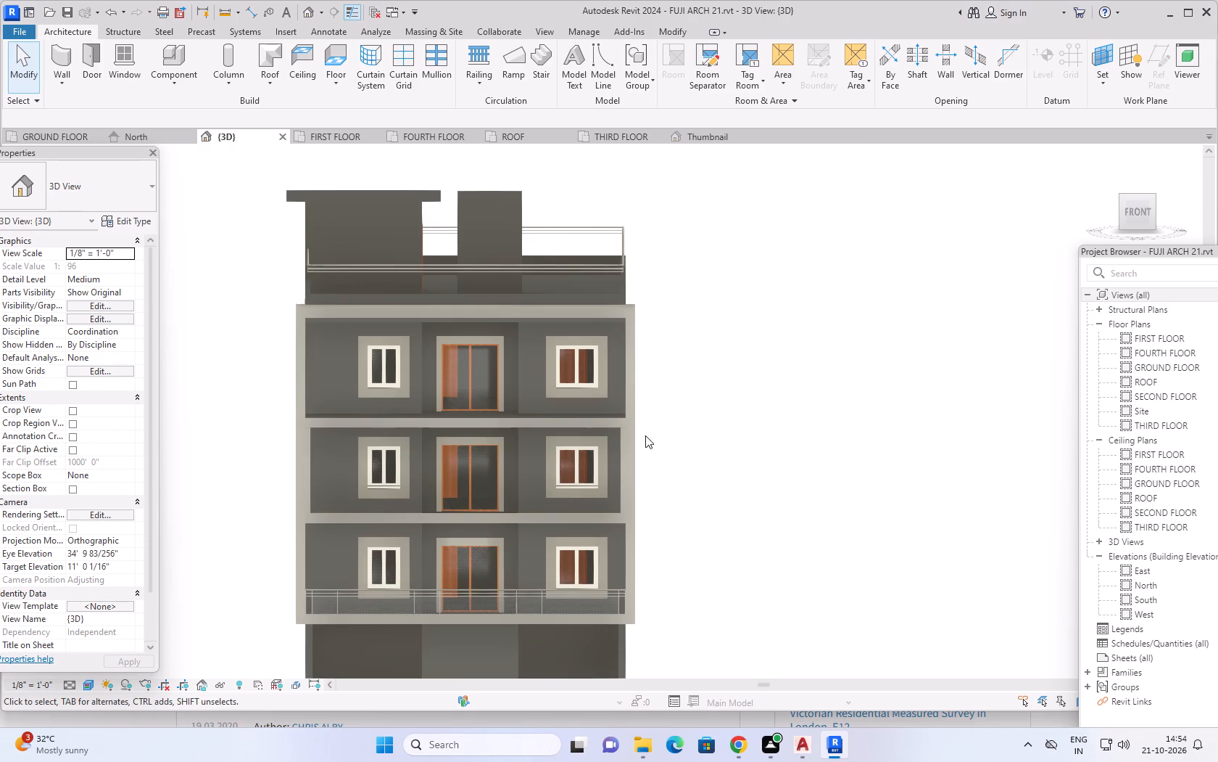
middle_click_drag(666, 423, 695, 399)
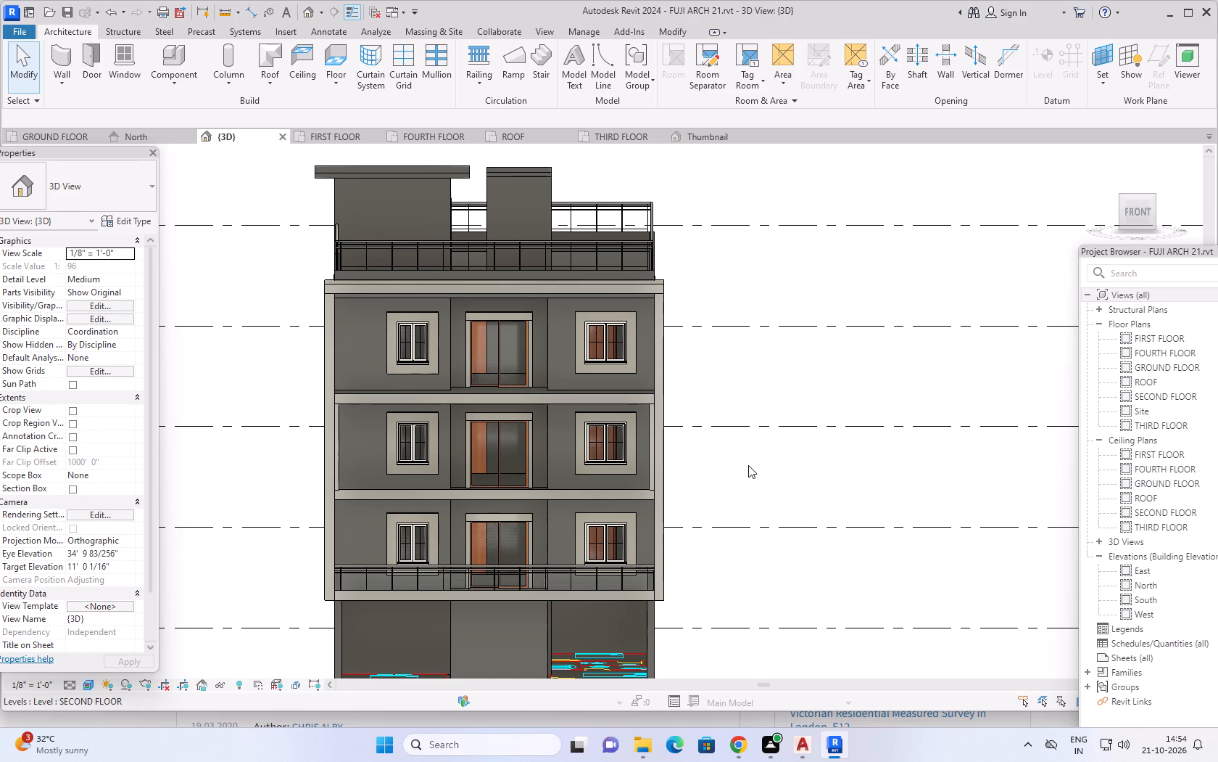
scroll(787, 471, "down", 3)
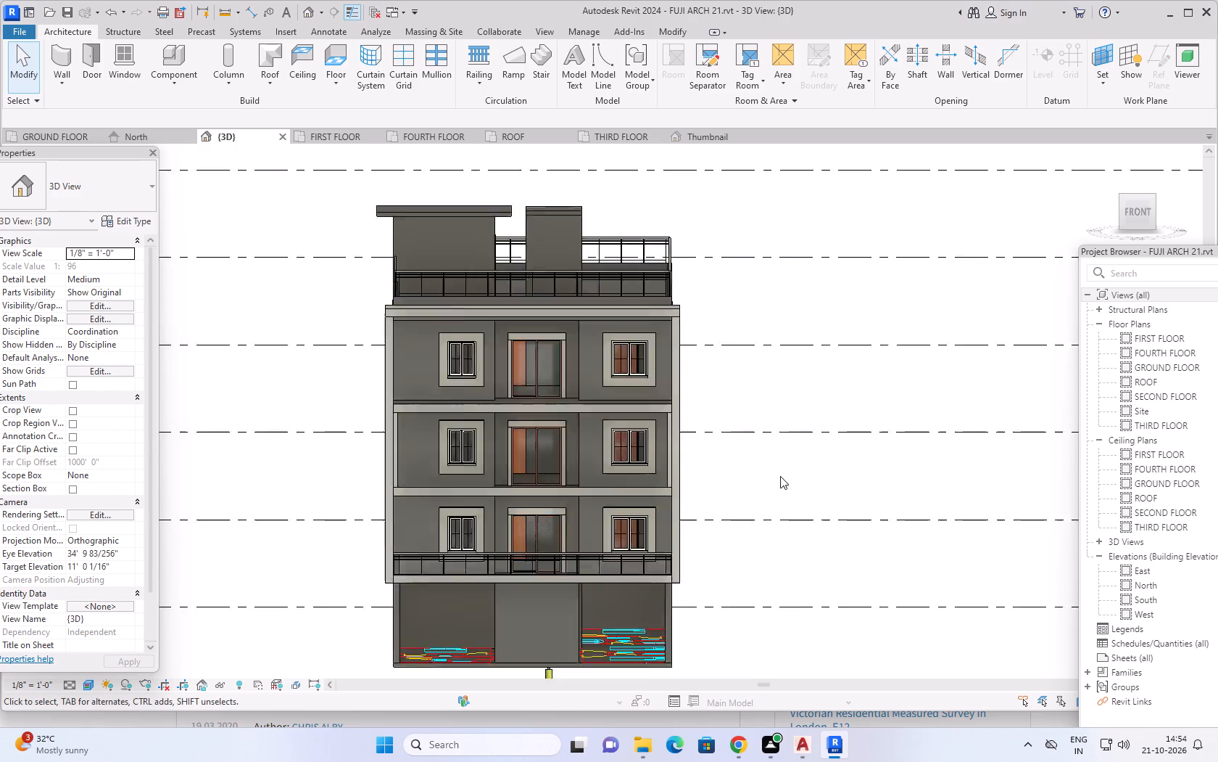
middle_click_drag(765, 456, 741, 416)
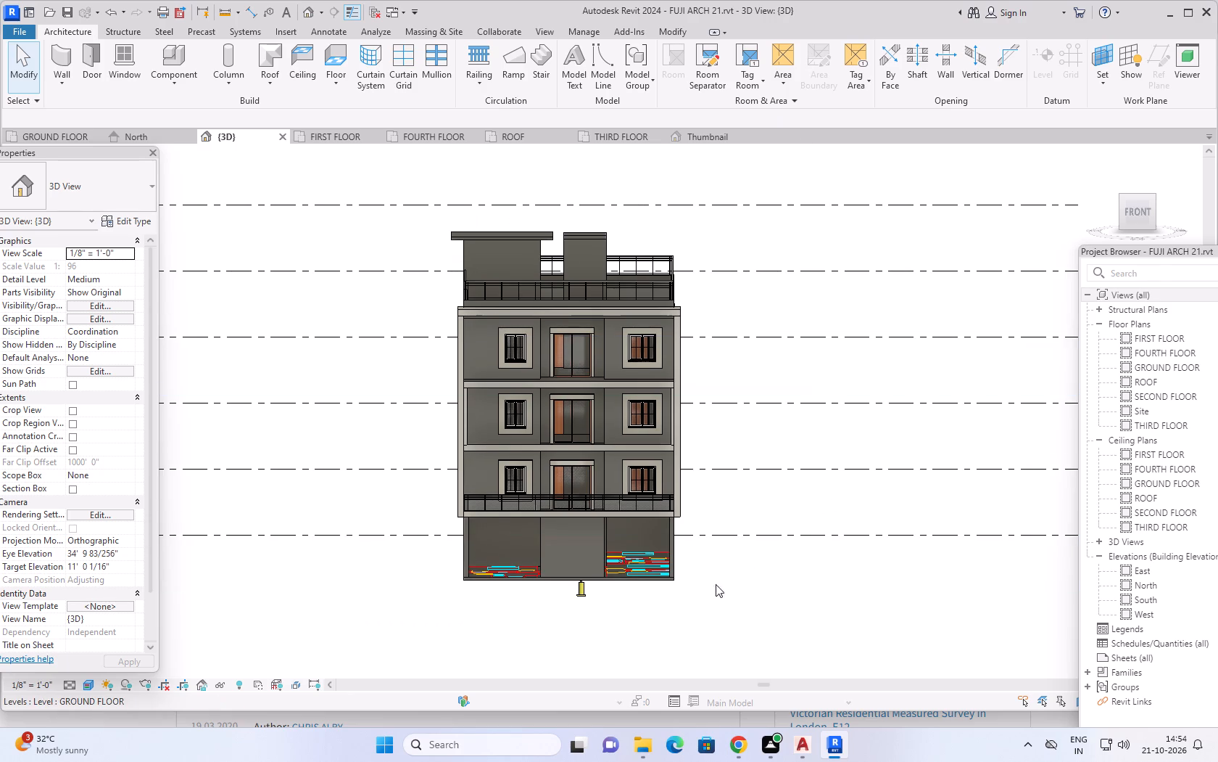
scroll(543, 657, "up", 2)
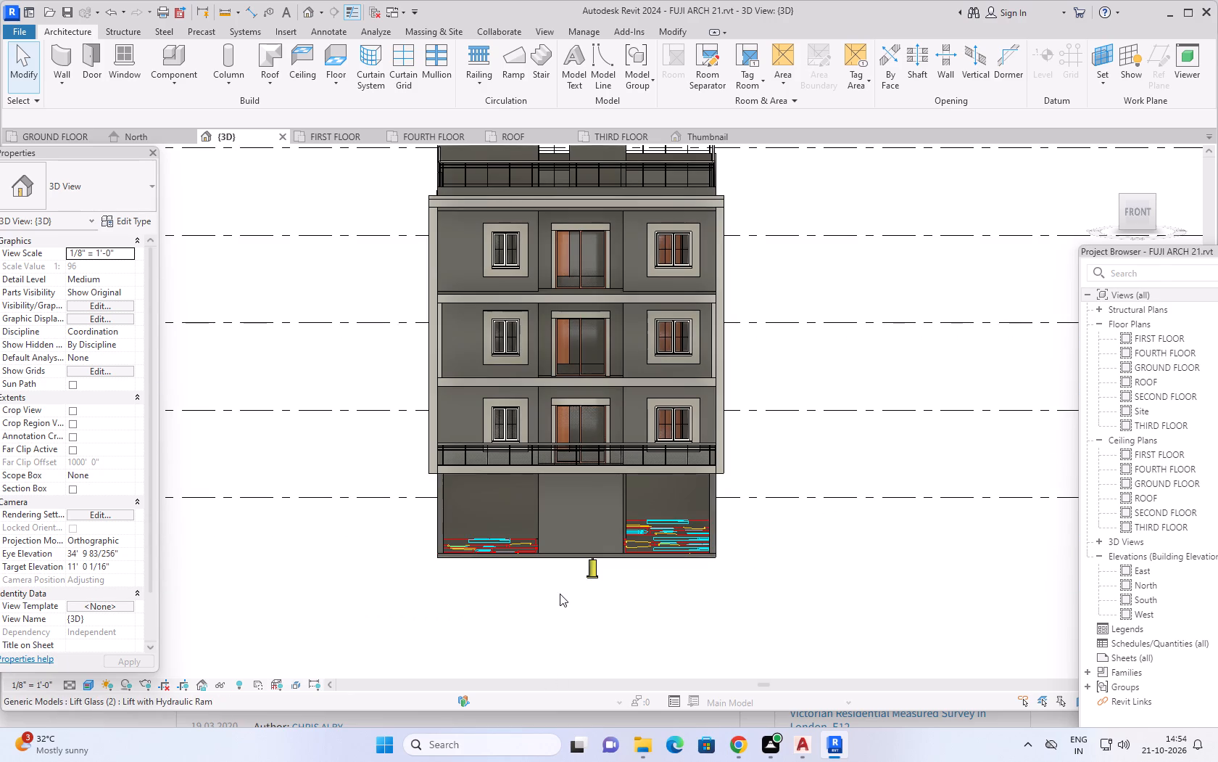
middle_click_drag(552, 589, 564, 623)
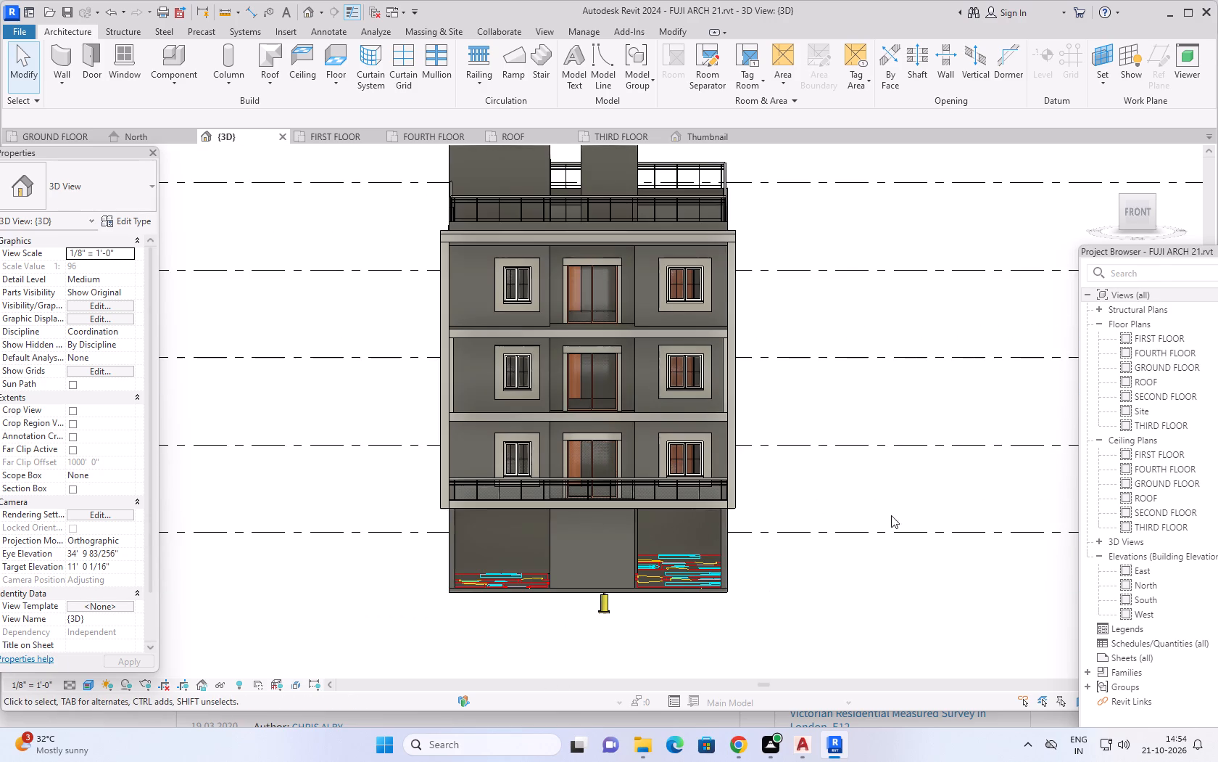
Examine the building in 3D from the front corner, the roof and the rear facade.
middle_click_drag(998, 369, 903, 417, "shift")
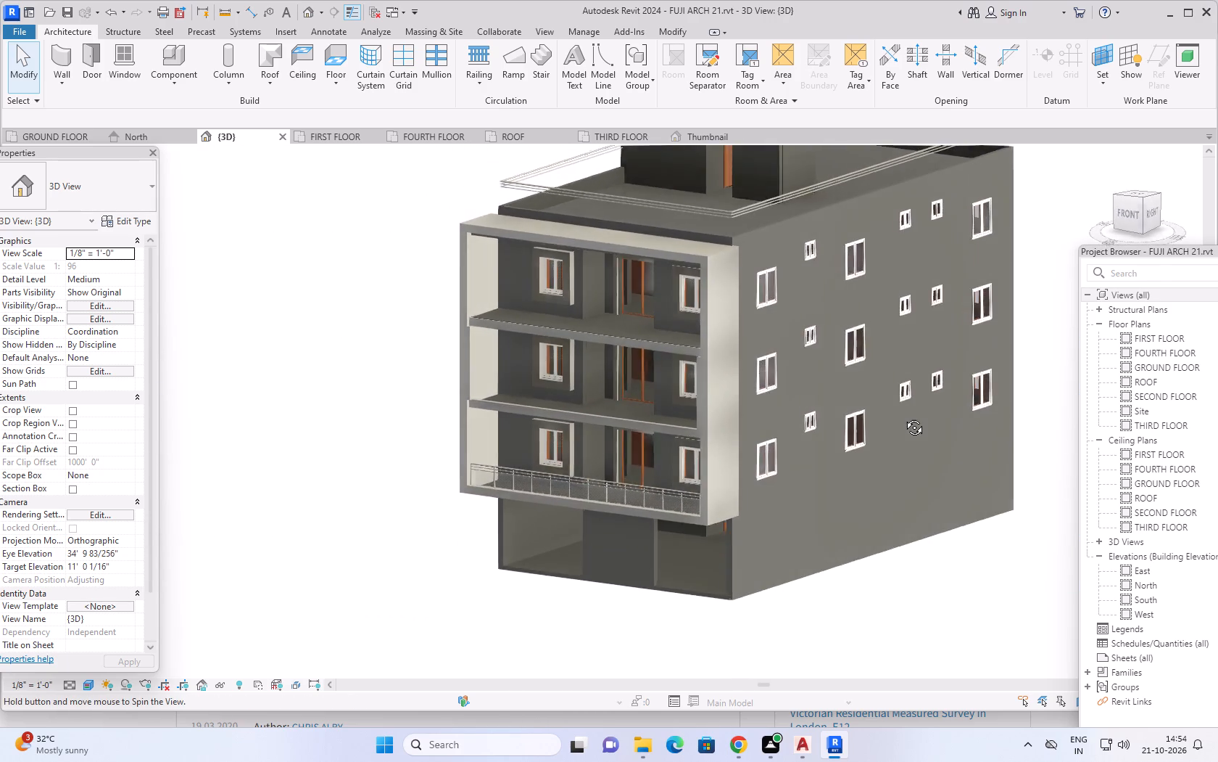
middle_click_drag(903, 417, 888, 385, "shift")
scroll(399, 483, "down", 1)
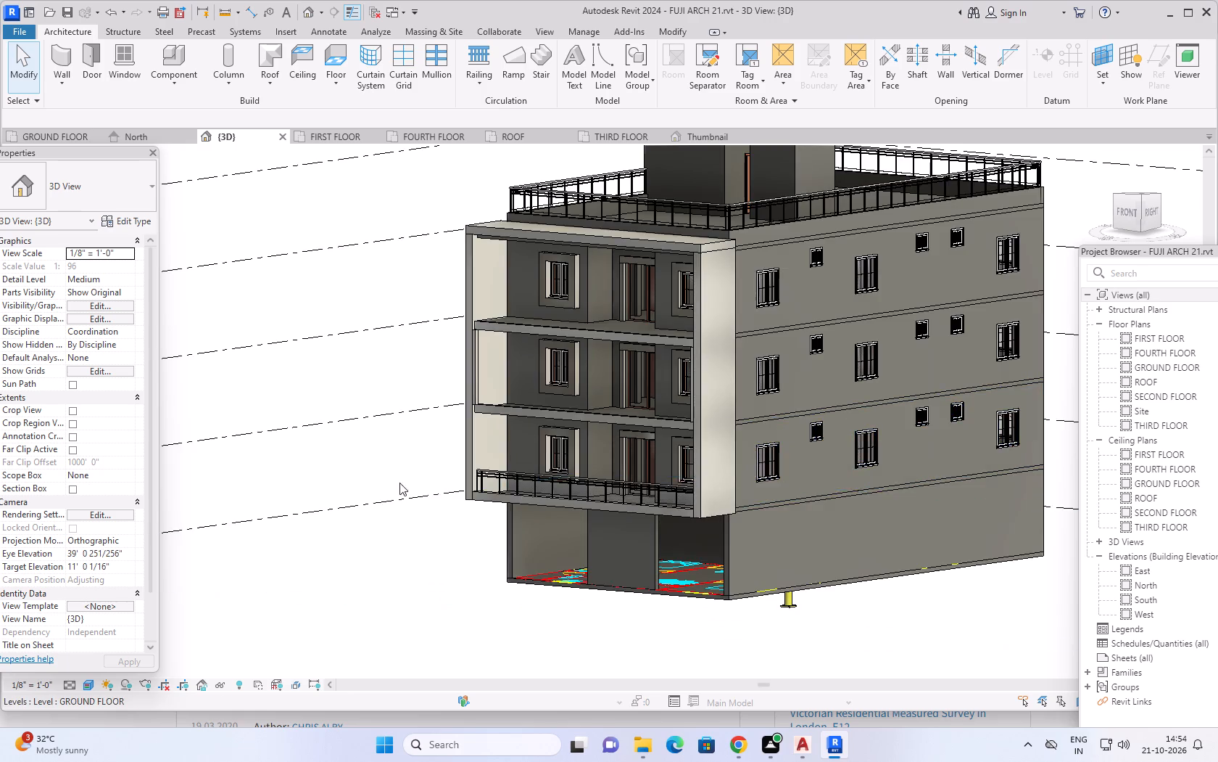
scroll(399, 483, "down", 2)
middle_click_drag(859, 246, 823, 352, "shift")
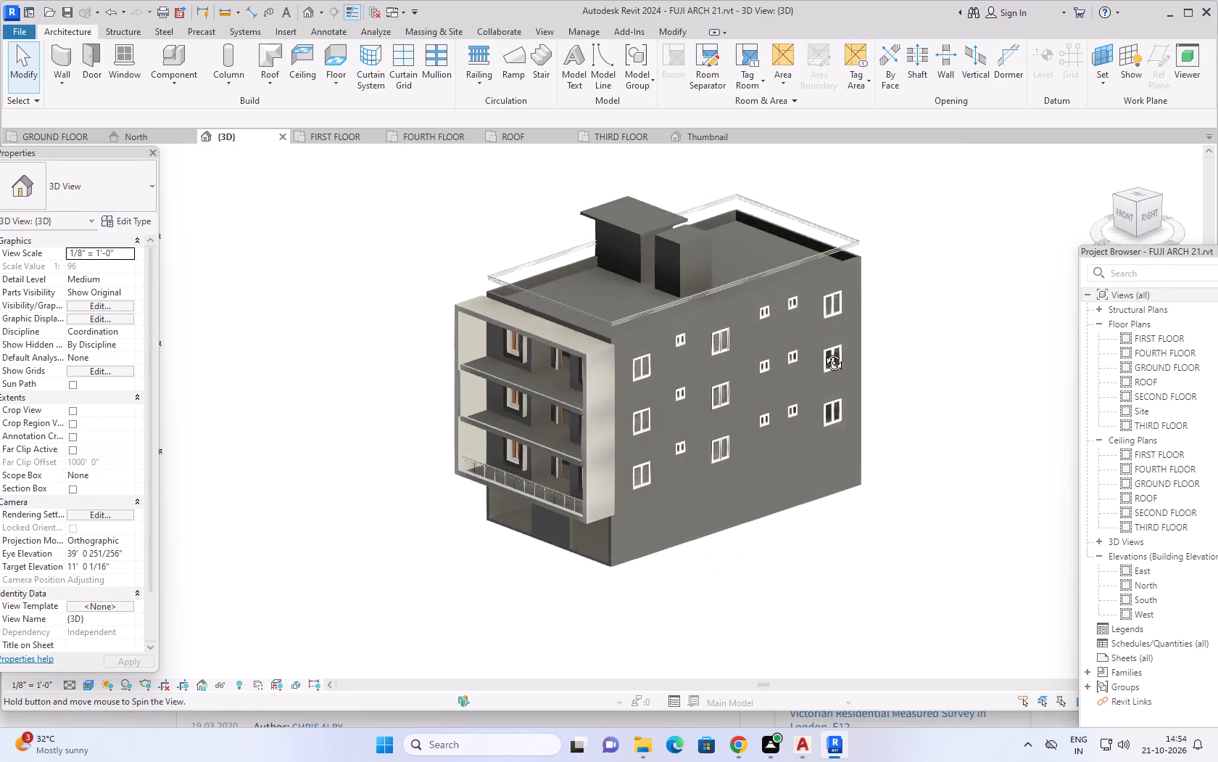
middle_click_drag(823, 352, 416, 409, "shift")
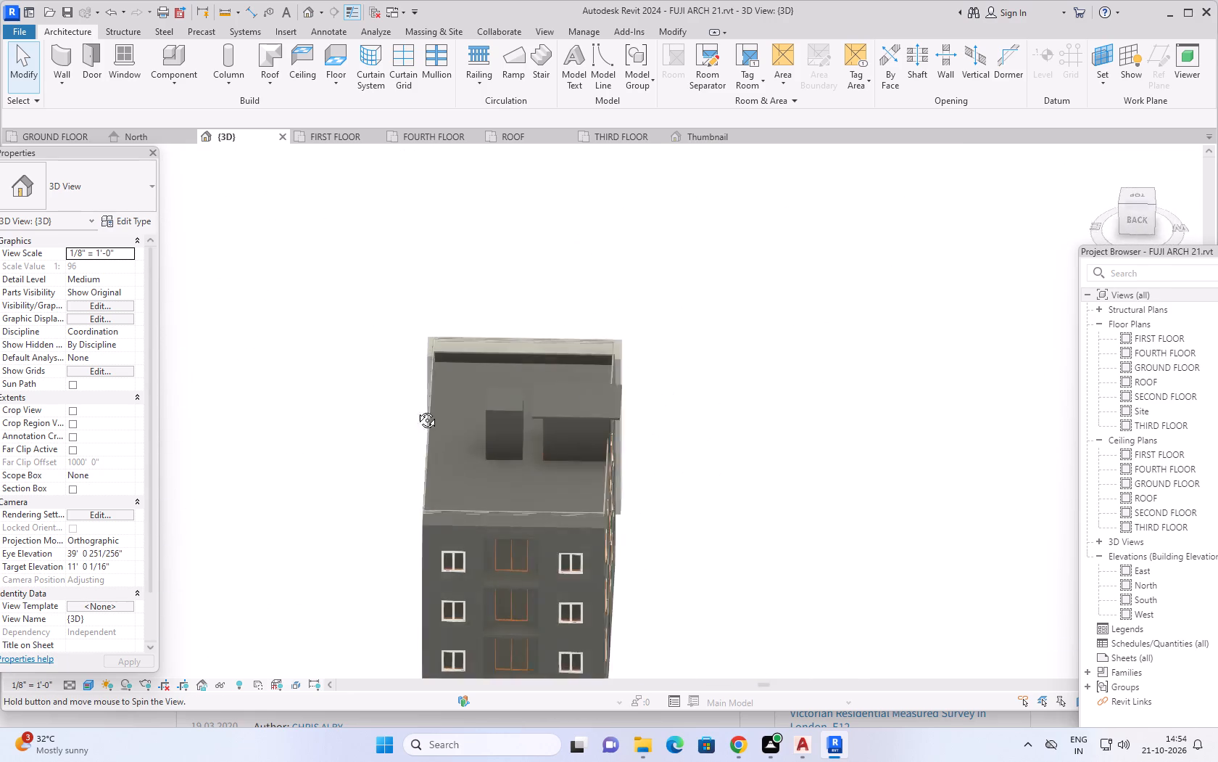
middle_click_drag(416, 409, 355, 358, "shift")
middle_click_drag(700, 382, 812, 303)
middle_click_drag(834, 422, 800, 472, "shift")
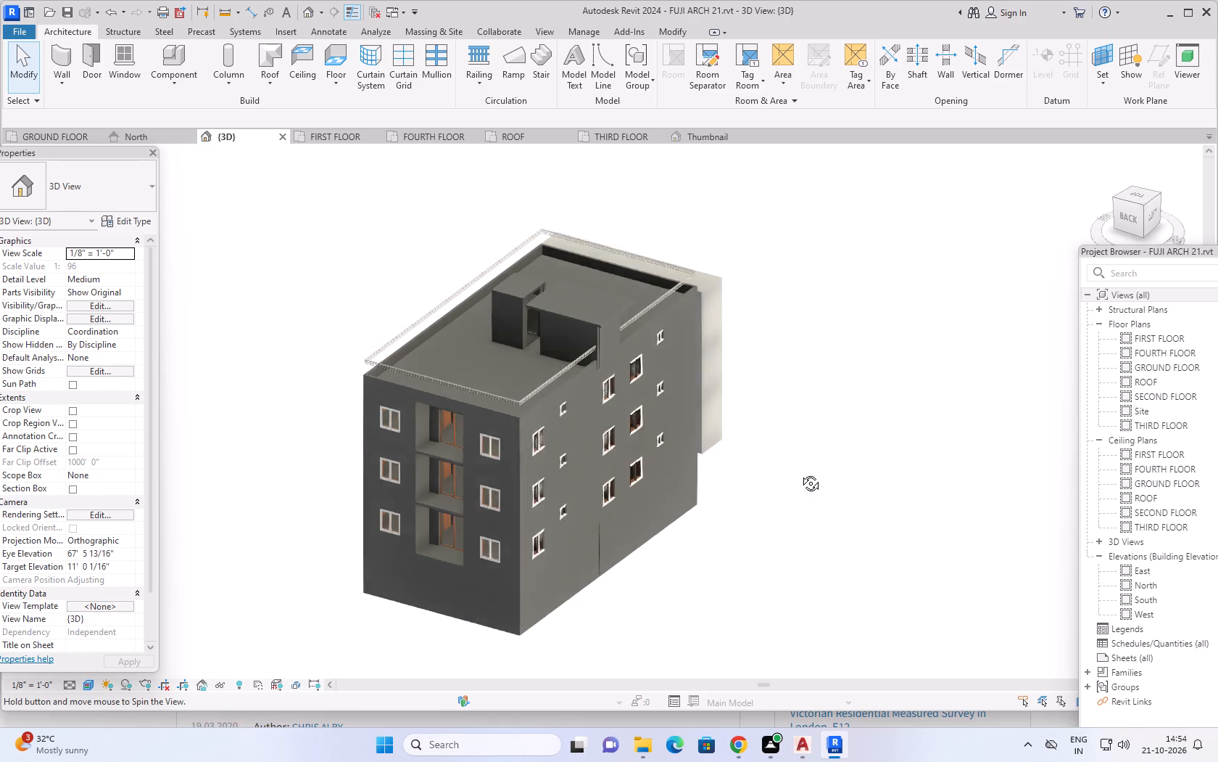
Examine the building's left side wall in 3D, including the middle 4'X4' double casement window on THIRD FLOOR.
middle_click_drag(800, 472, 658, 401, "shift")
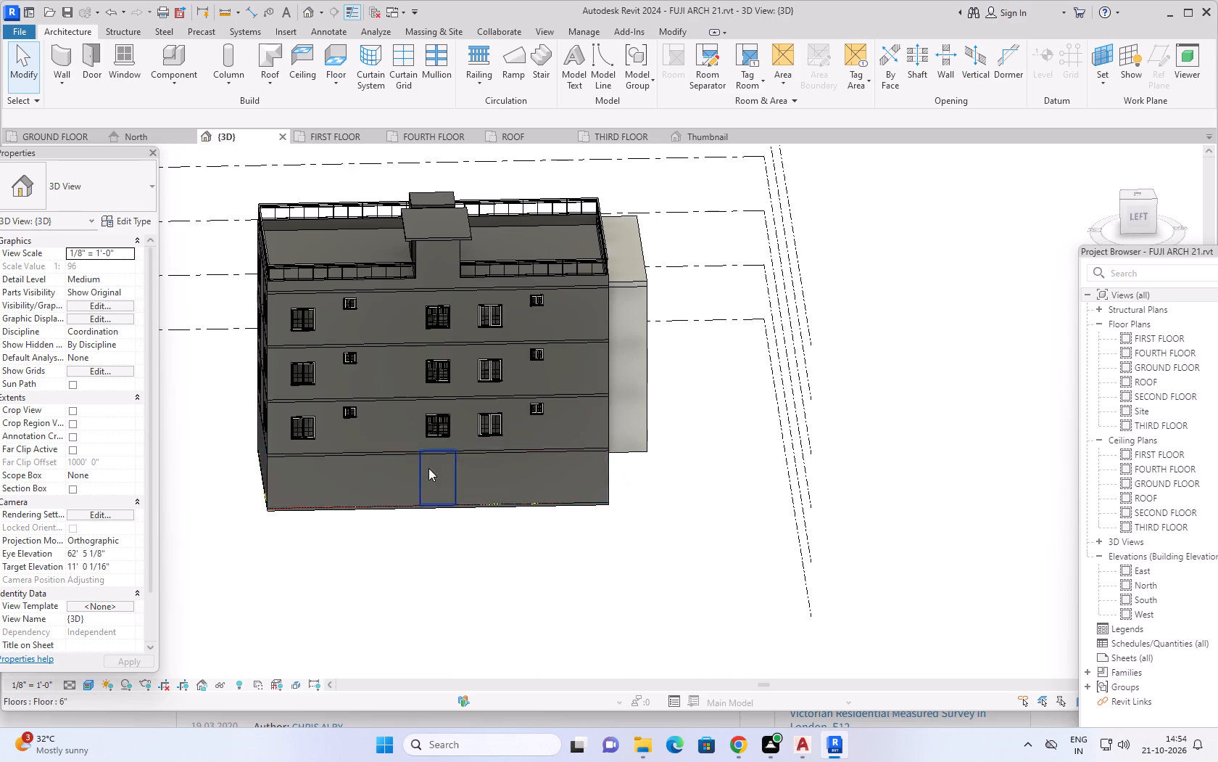
scroll(428, 409, "up", 4)
scroll(486, 556, "up", 1)
middle_click_drag(486, 562, 476, 420, "shift")
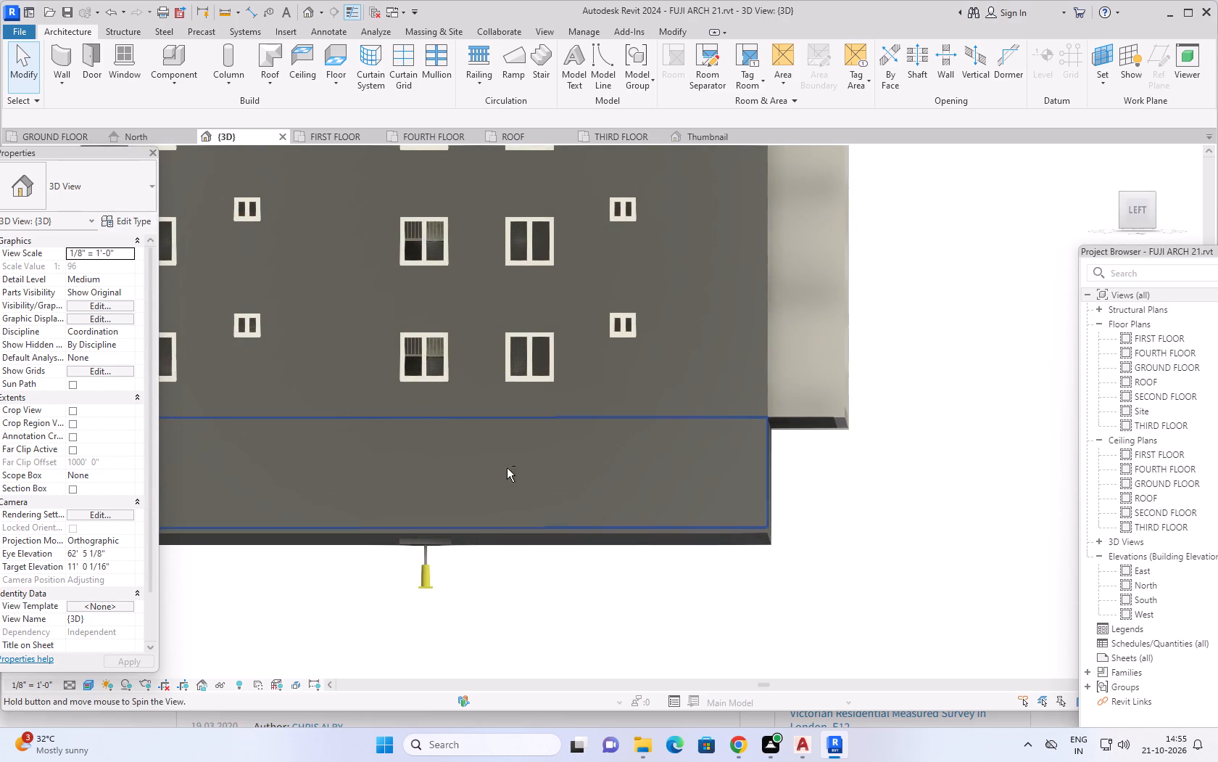
scroll(584, 524, "down", 4)
middle_click_drag(589, 580, 583, 607)
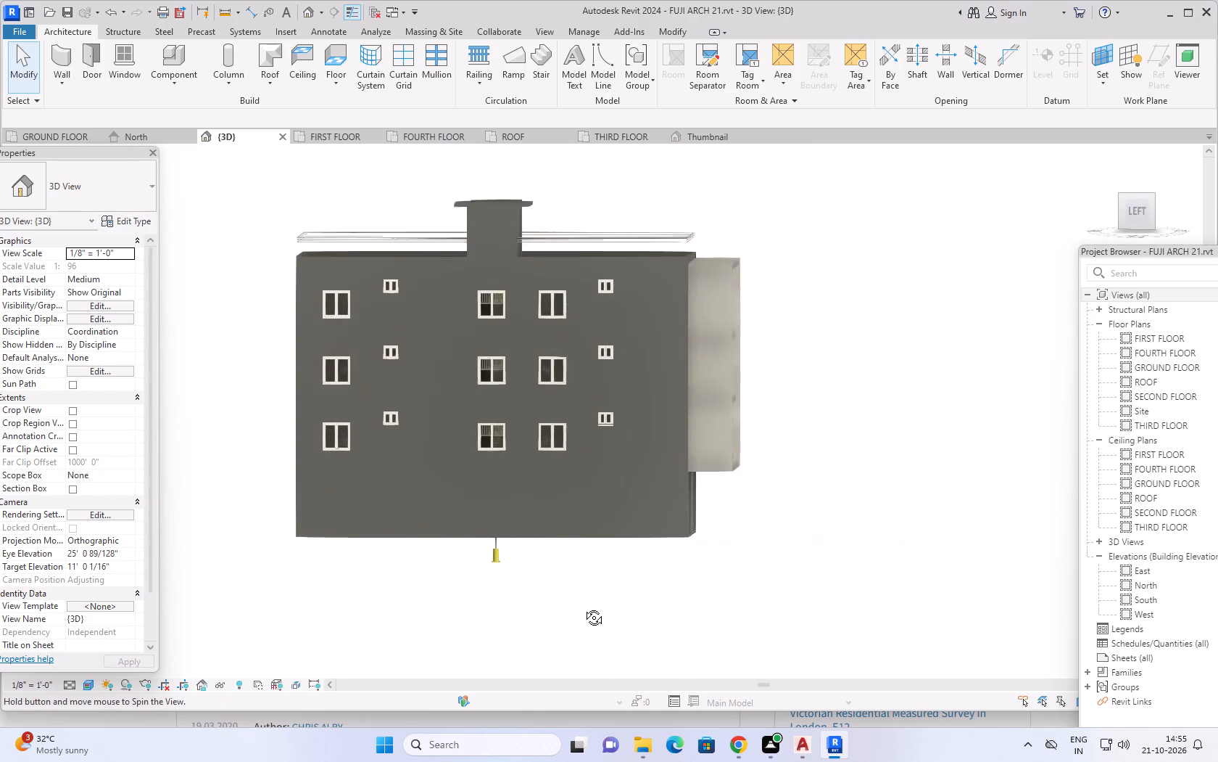
middle_click_drag(583, 607, 579, 628)
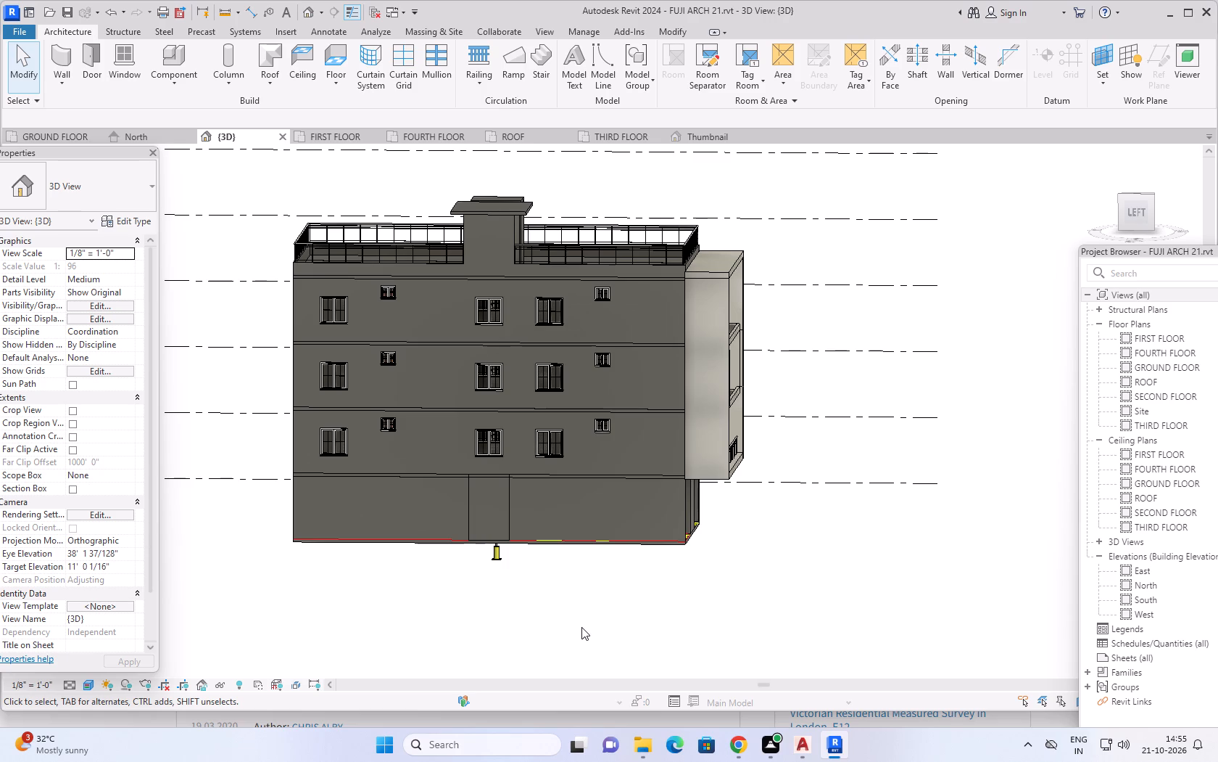
left_click(495, 326)
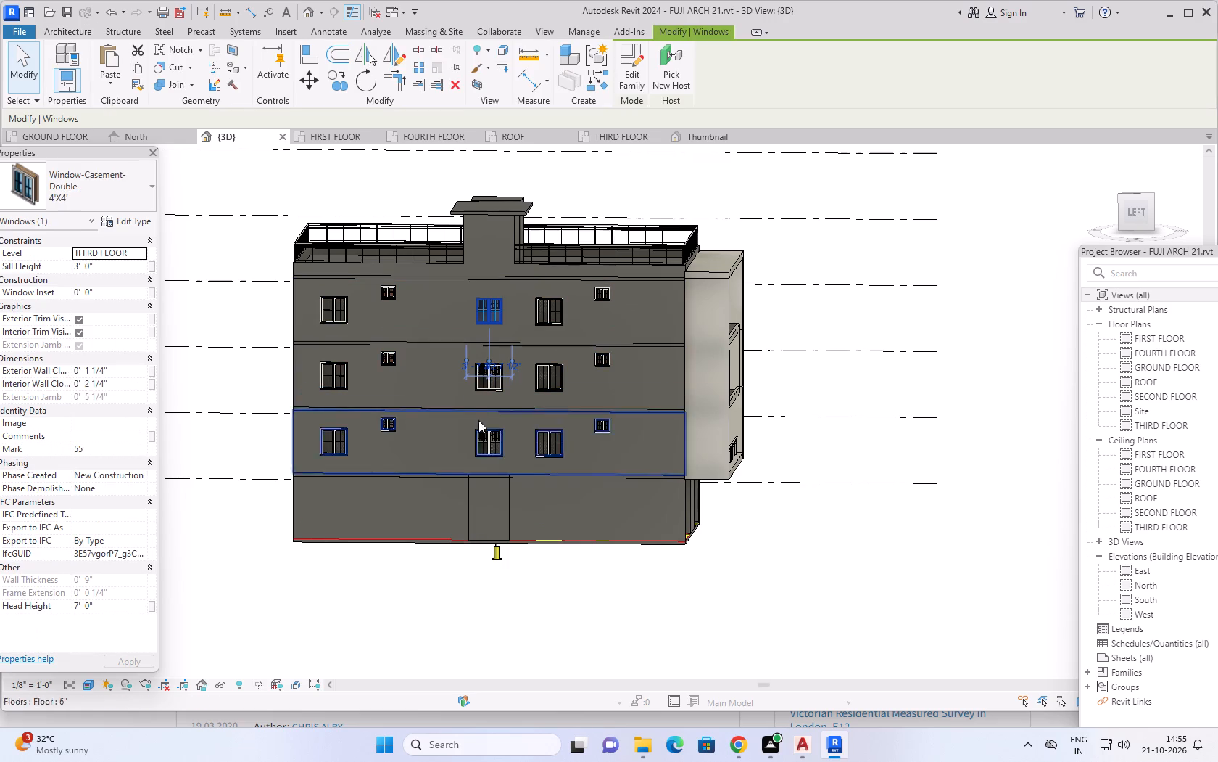
scroll(677, 566, "down", 2)
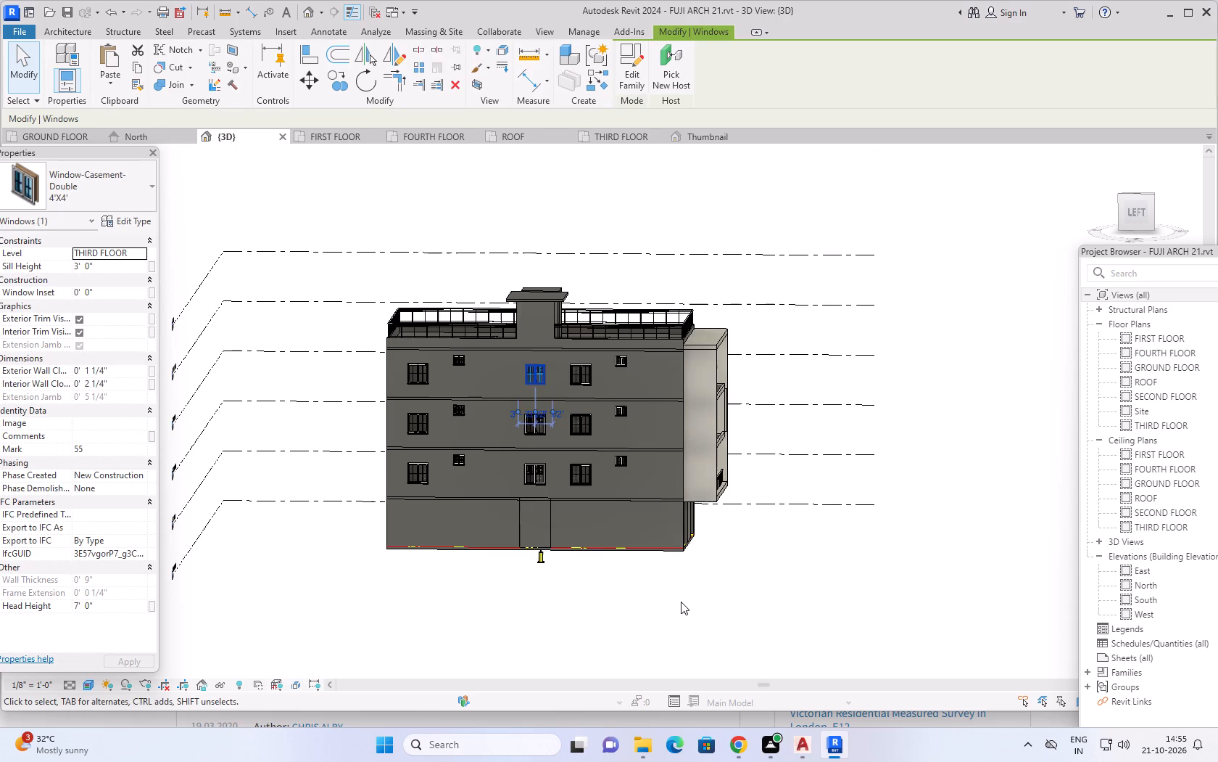
middle_click_drag(679, 602, 778, 597, "shift")
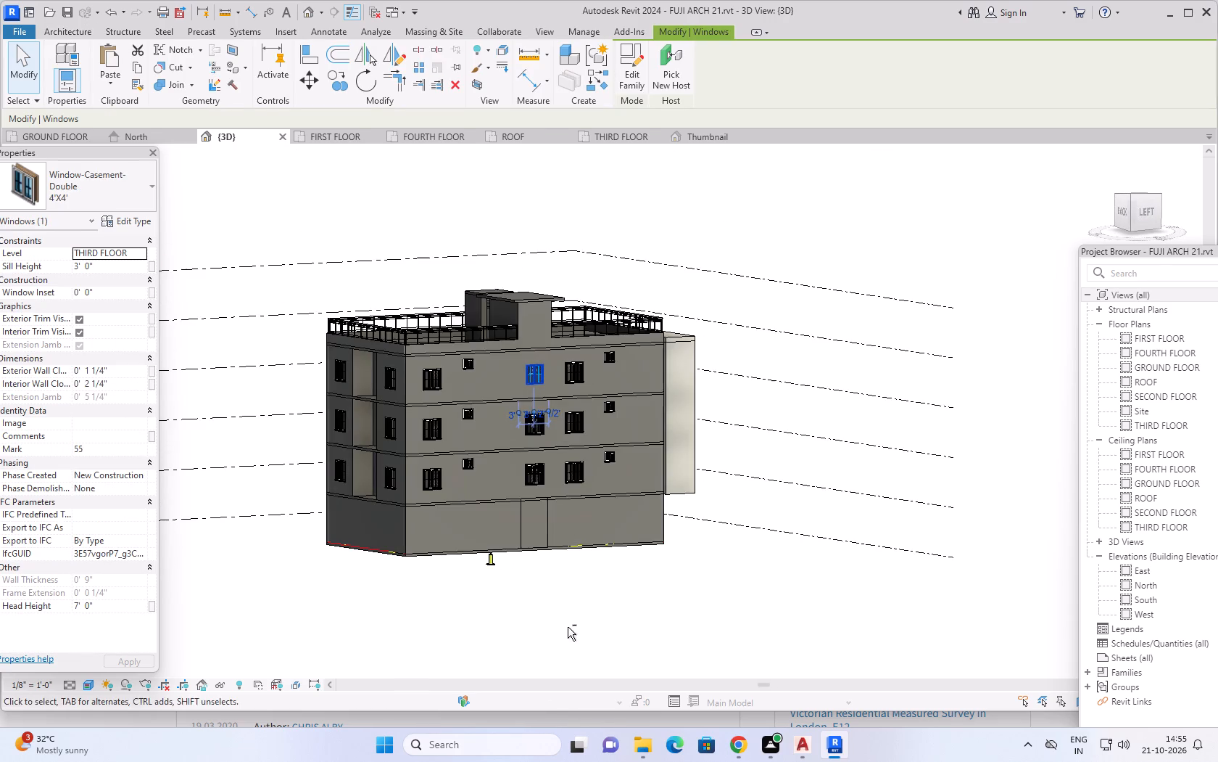
middle_click_drag(568, 627, 682, 627, "shift")
Examine the building around its back and right sides, returning to the front for a close look at the first-floor balcony railing.
middle_click_drag(482, 607, 756, 590, "shift")
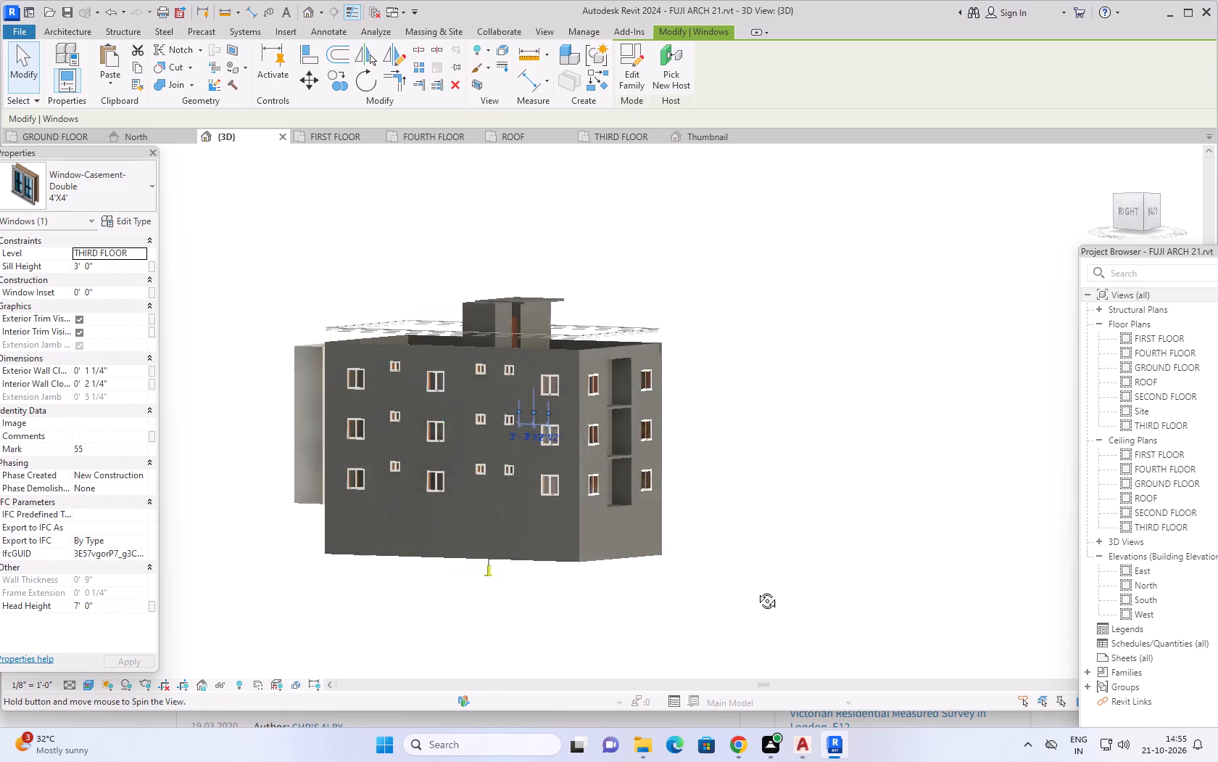
middle_click_drag(756, 590, 758, 590, "shift")
middle_click_drag(549, 605, 796, 598, "shift")
middle_click_drag(493, 588, 547, 599, "shift")
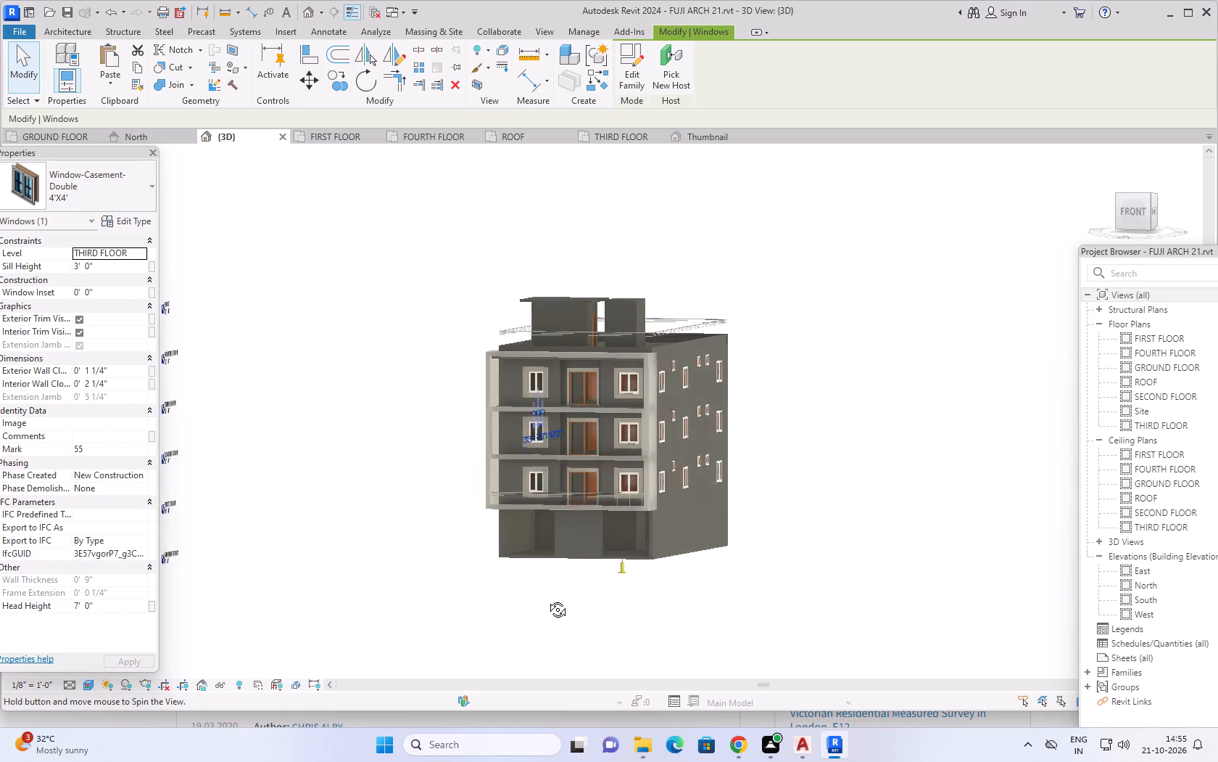
middle_click_drag(547, 599, 563, 602, "shift")
scroll(691, 507, "up", 3)
scroll(774, 460, "up", 2)
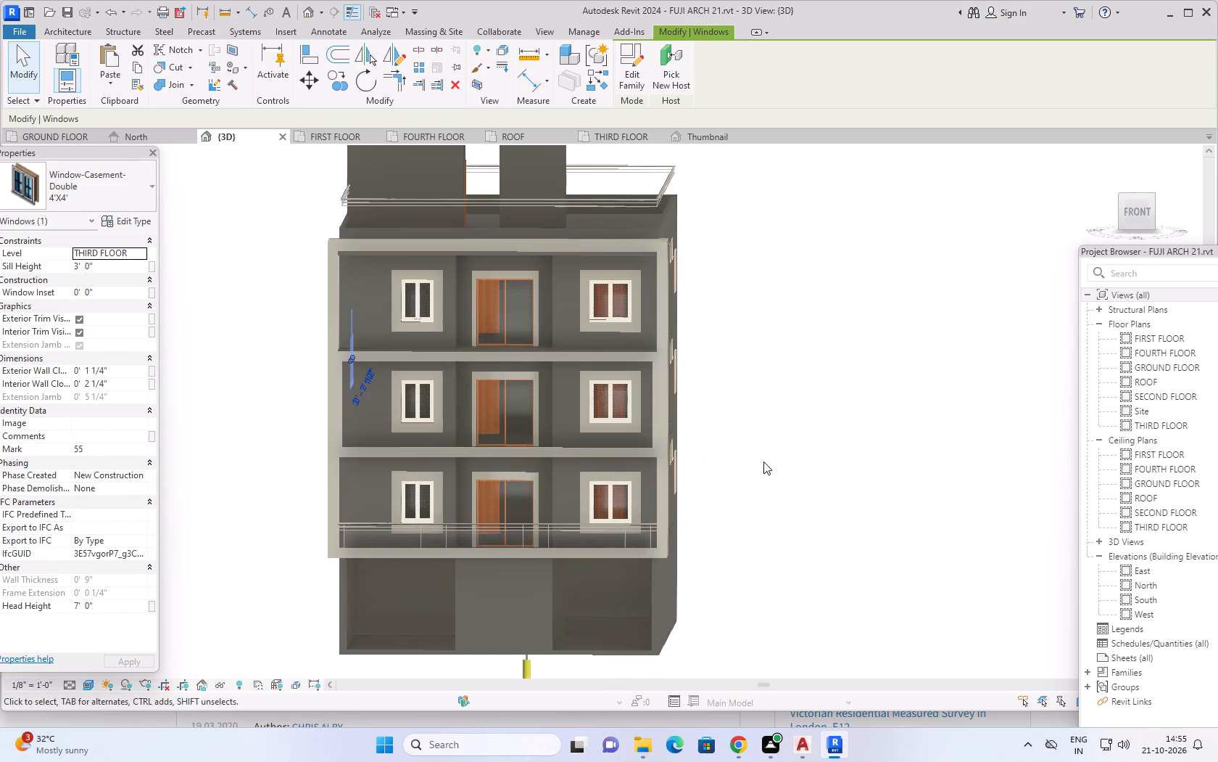
middle_click_drag(762, 461, 848, 459)
middle_click_drag(813, 454, 819, 429)
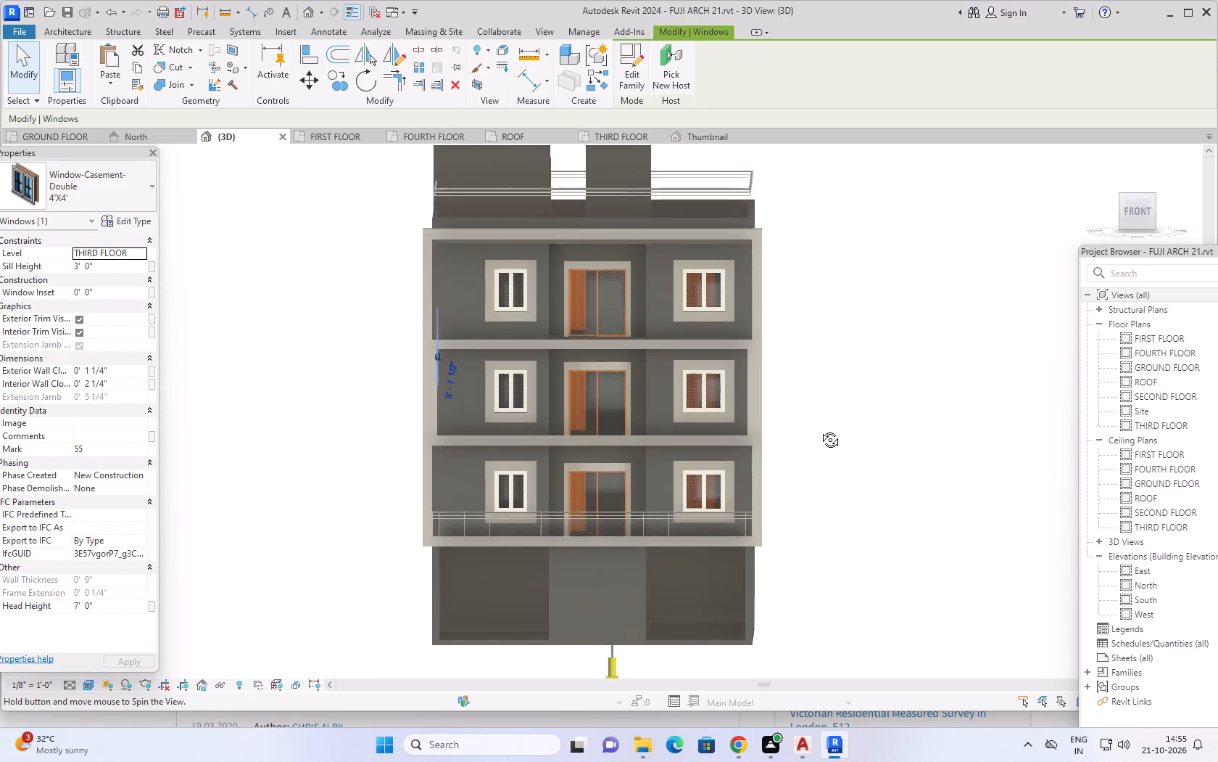
middle_click_drag(819, 429, 800, 441)
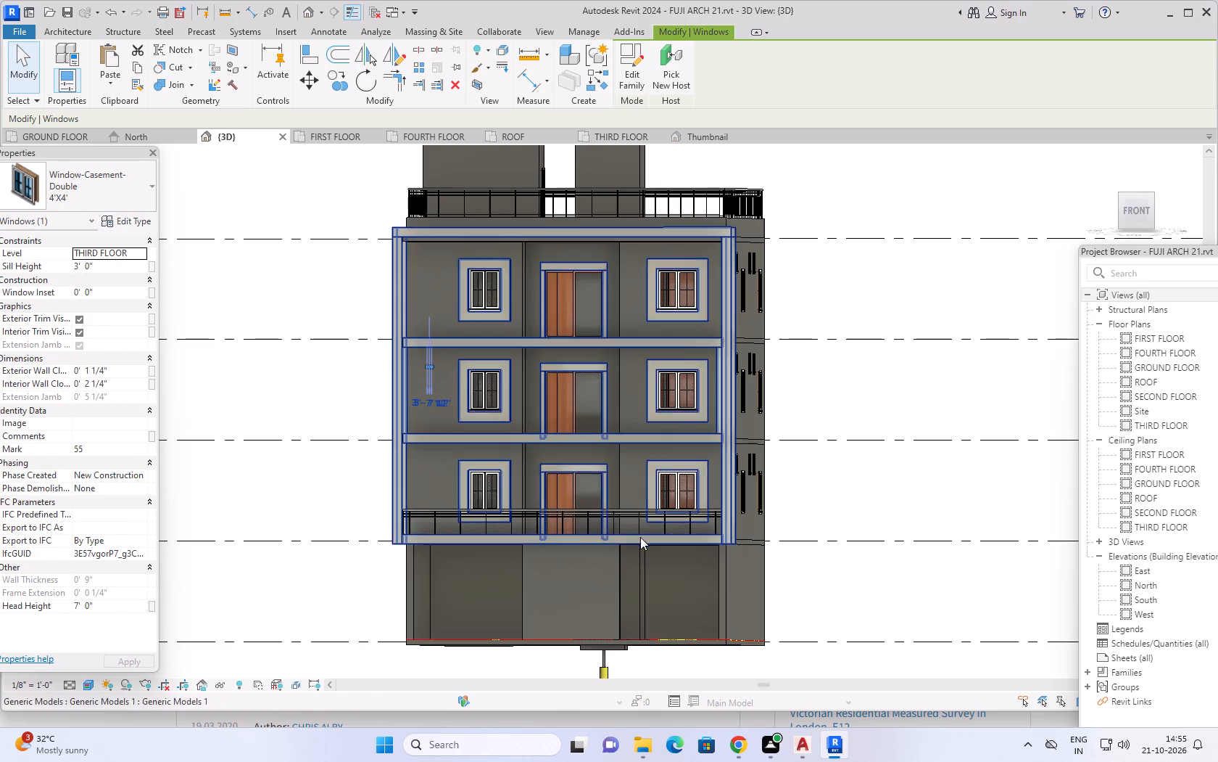
scroll(565, 525, "up", 5)
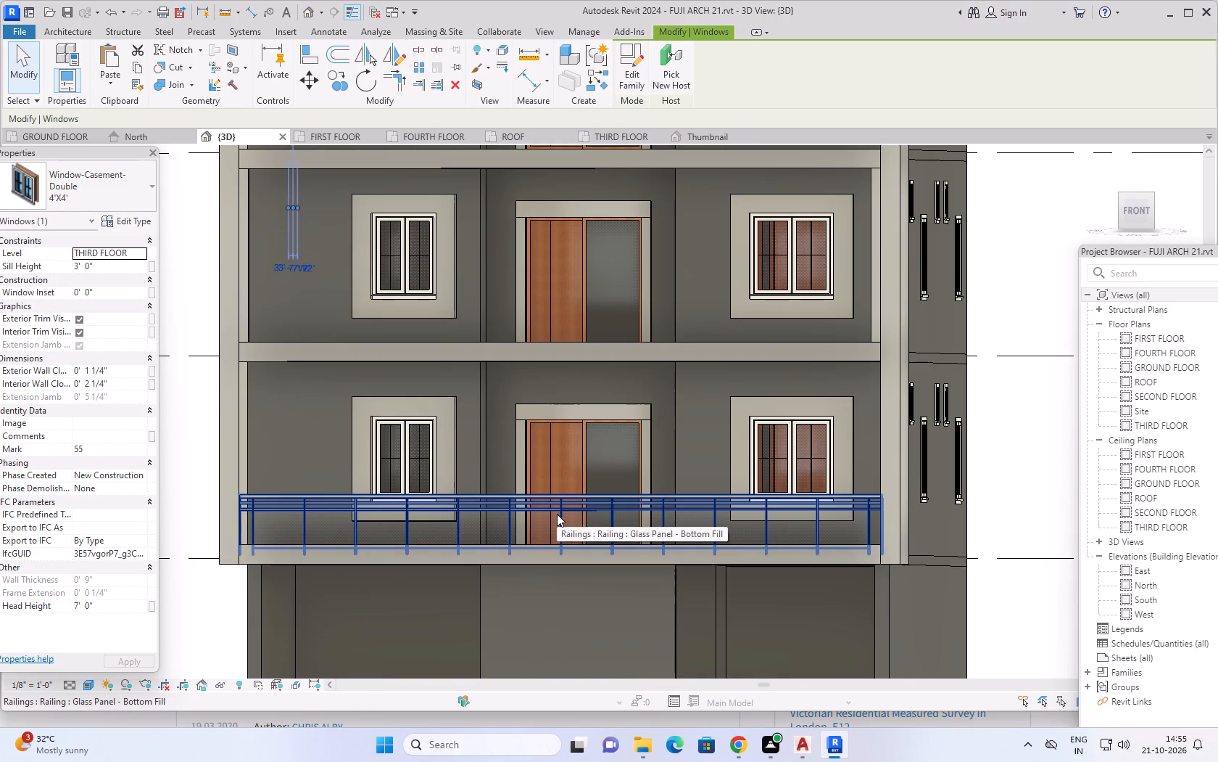
Copy the FIRST FLOOR Glass Panel - Bottom Fill railing, aligned, to the SECOND FLOOR and THIRD FLOOR levels.
left_click(557, 514)
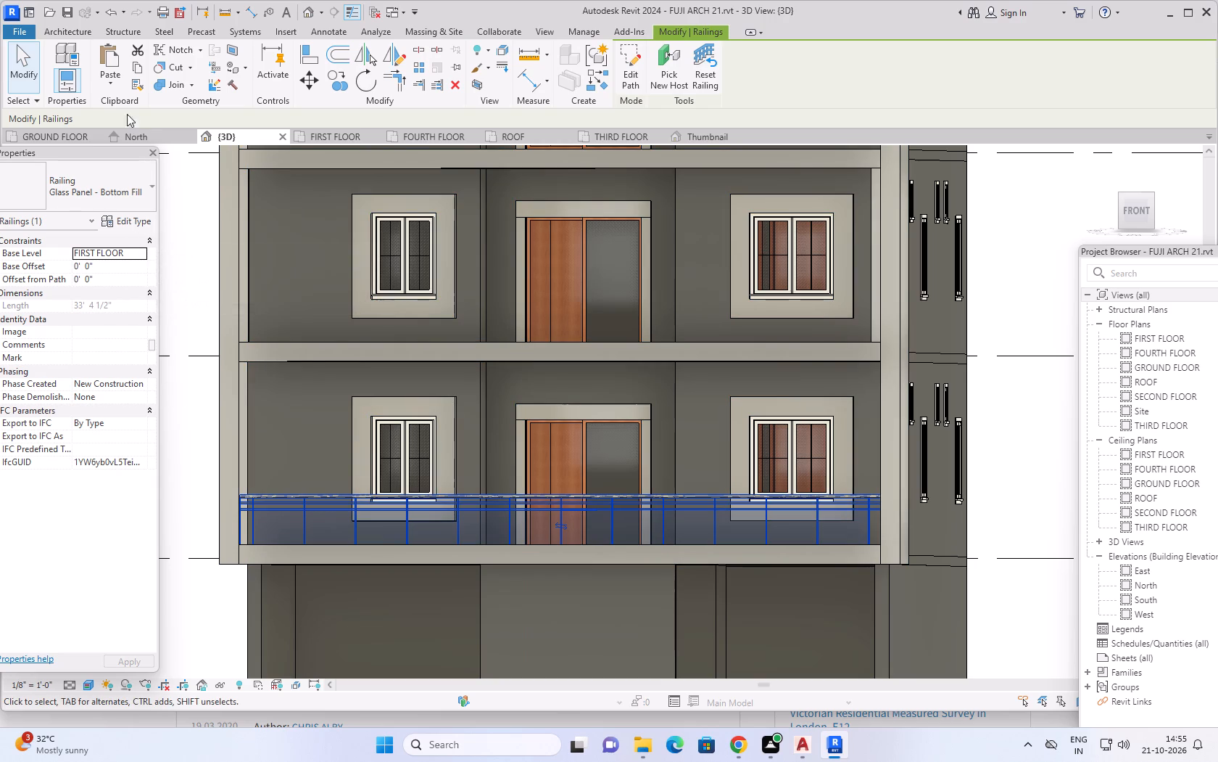
left_click(135, 66)
left_click(106, 86)
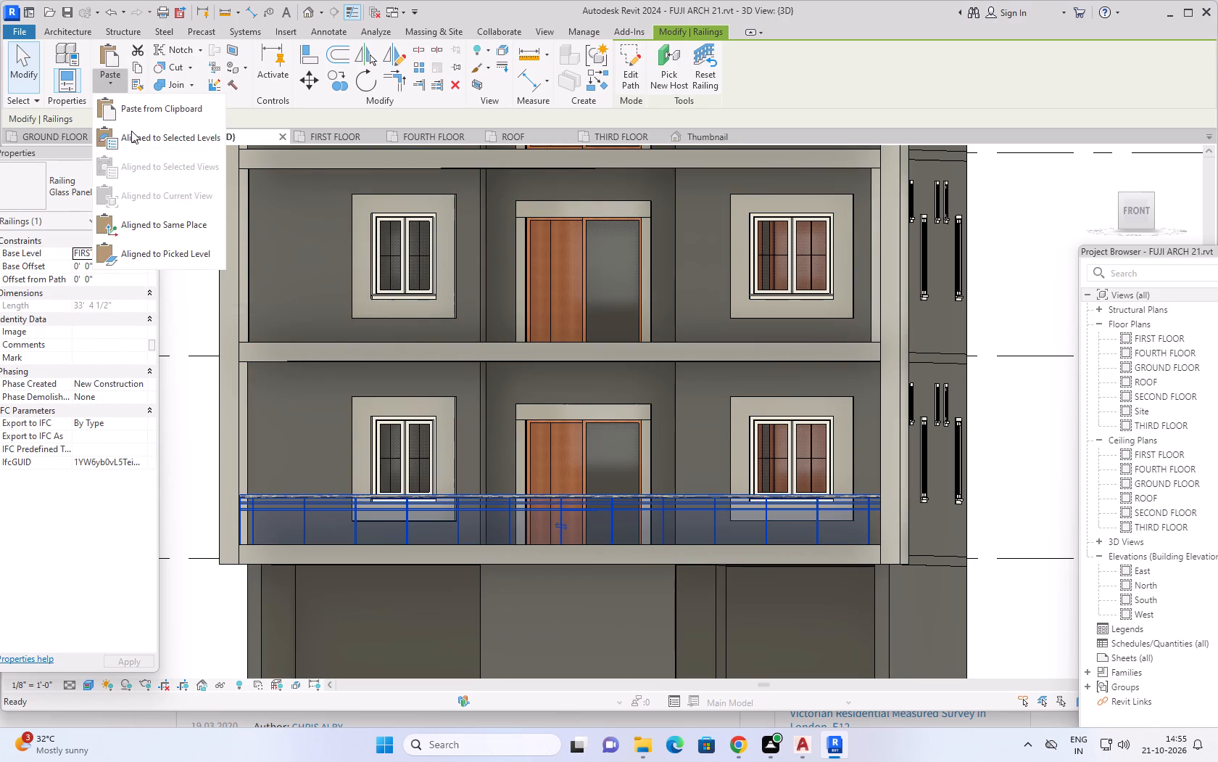
left_click(133, 135)
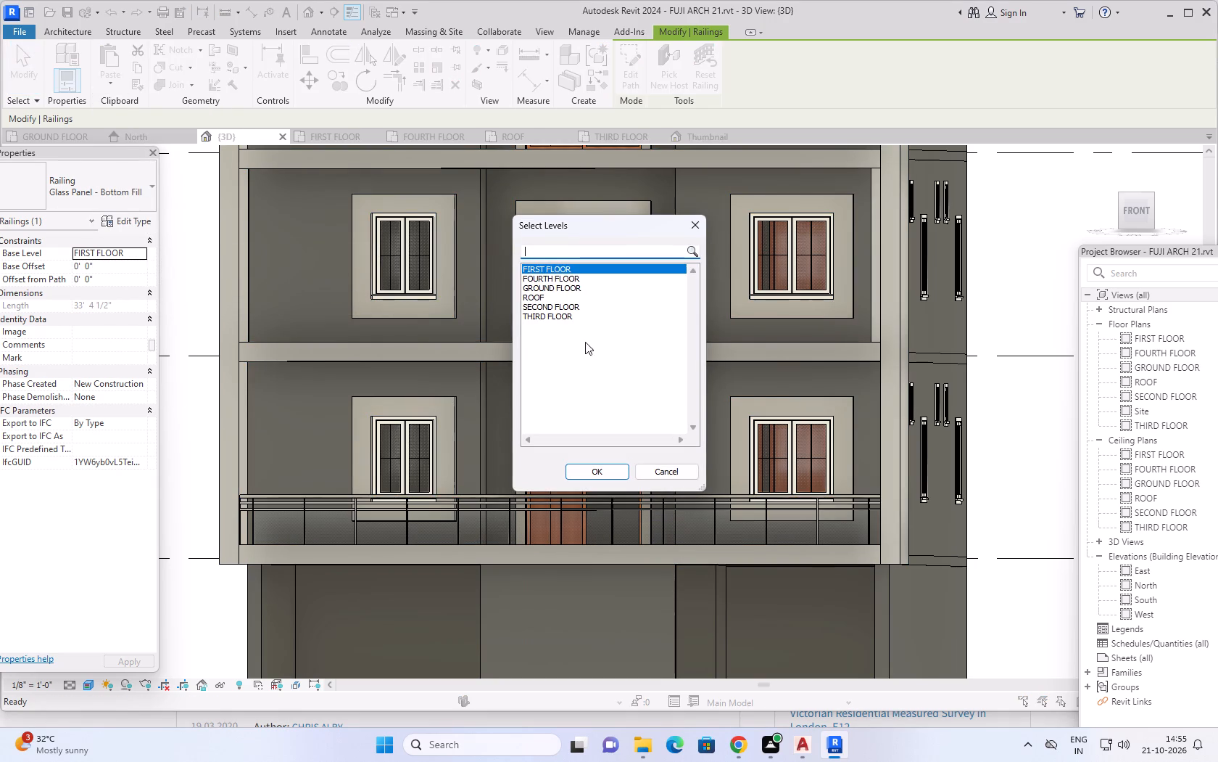
left_click(561, 303)
left_click(557, 317, "ctrl")
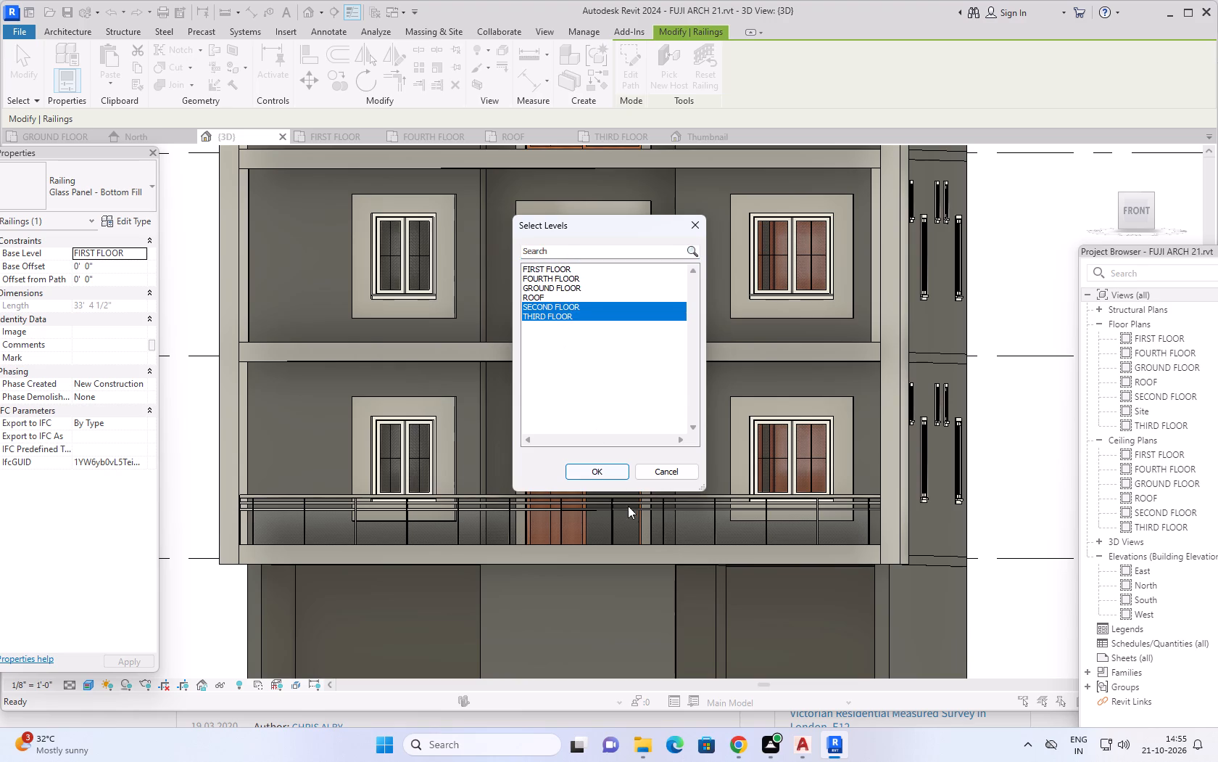
left_click(610, 468)
scroll(557, 383, "down", 2)
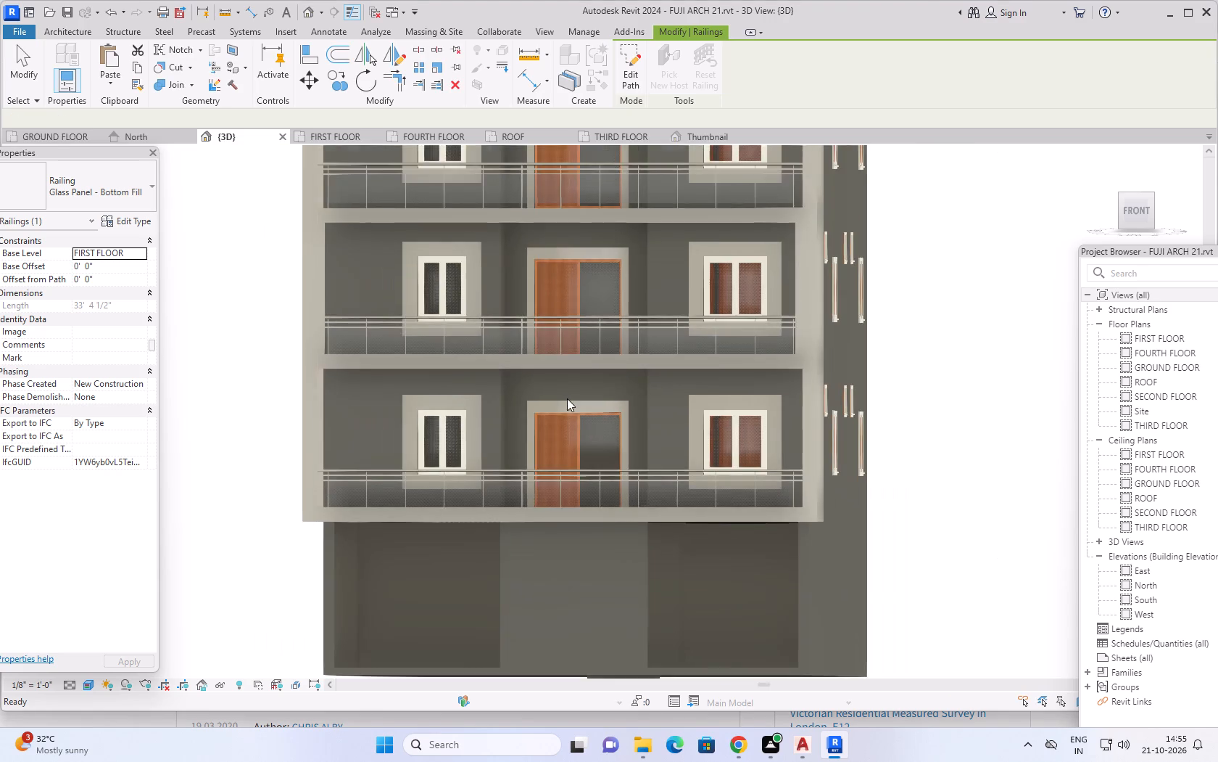
scroll(570, 398, "down", 5)
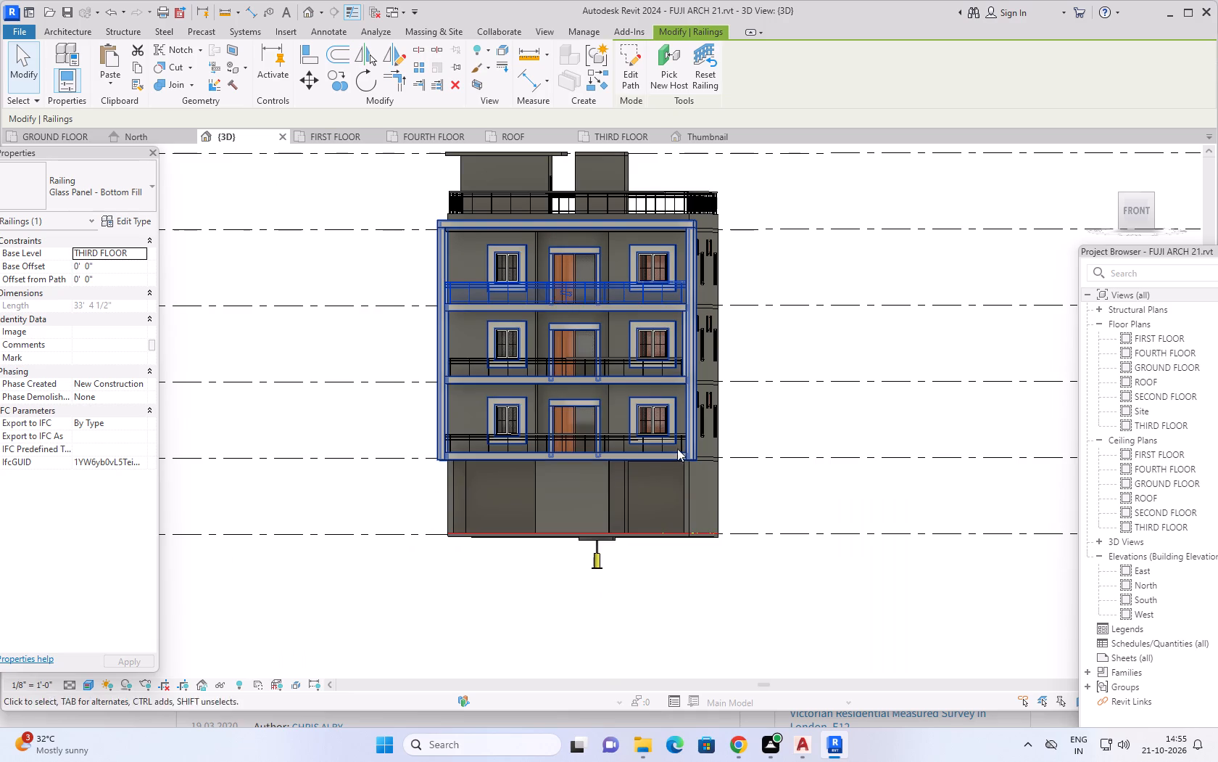
left_click(822, 408)
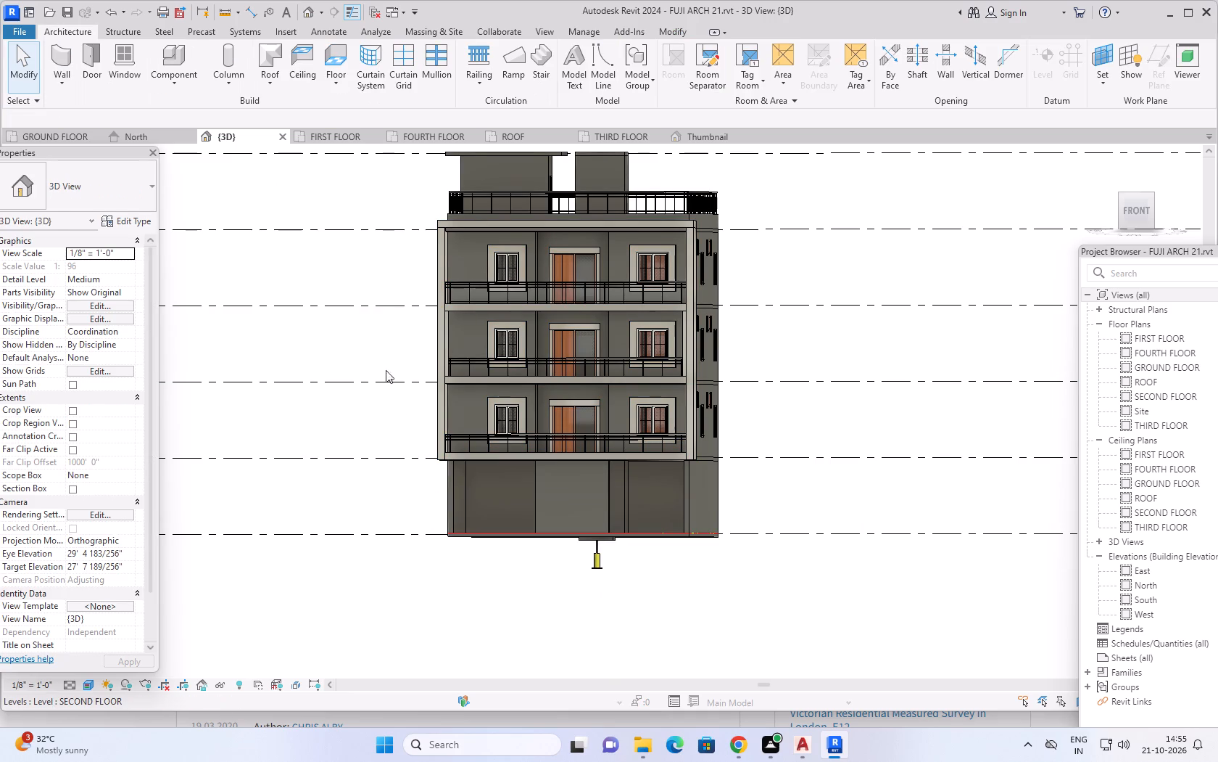
Examine the front facade in 3D from straight on, above and the front corner, checking the railings on all three balconies.
middle_click_drag(365, 348, 365, 413, "ctrl")
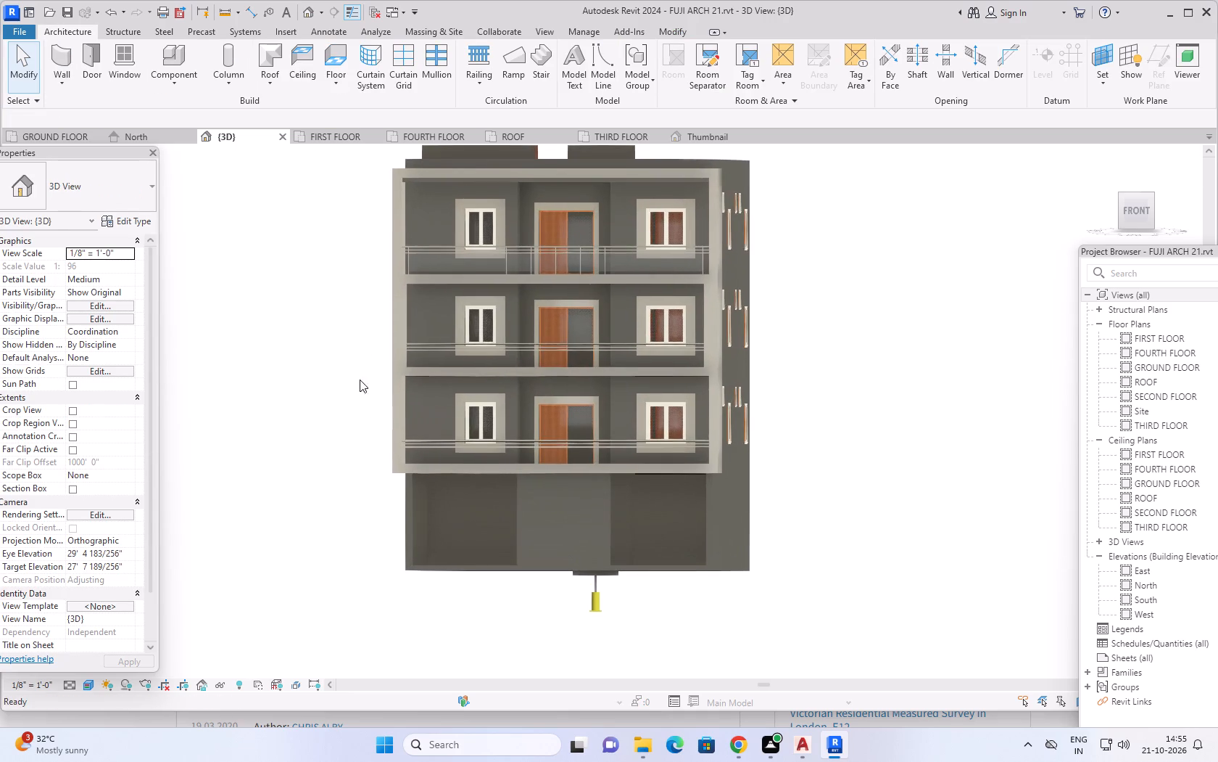
scroll(355, 361, "down", 3)
middle_click_drag(338, 336, 352, 390)
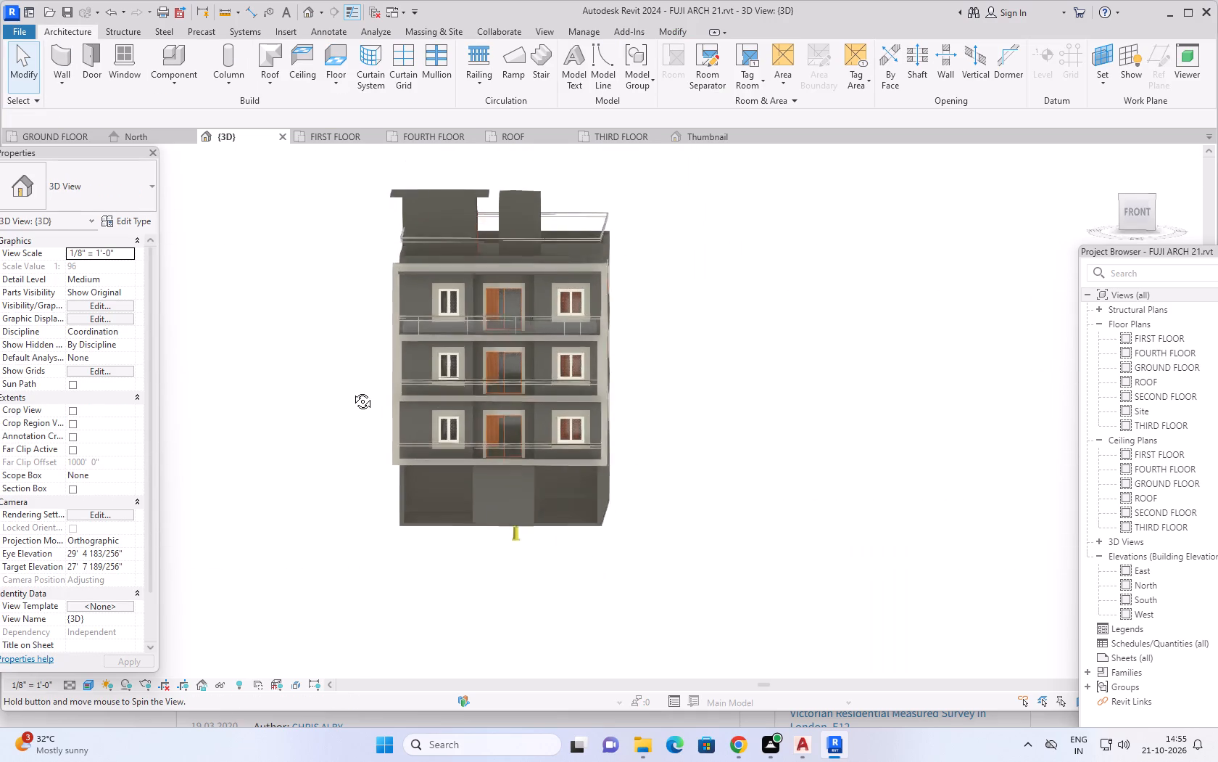
middle_click_drag(352, 390, 341, 496)
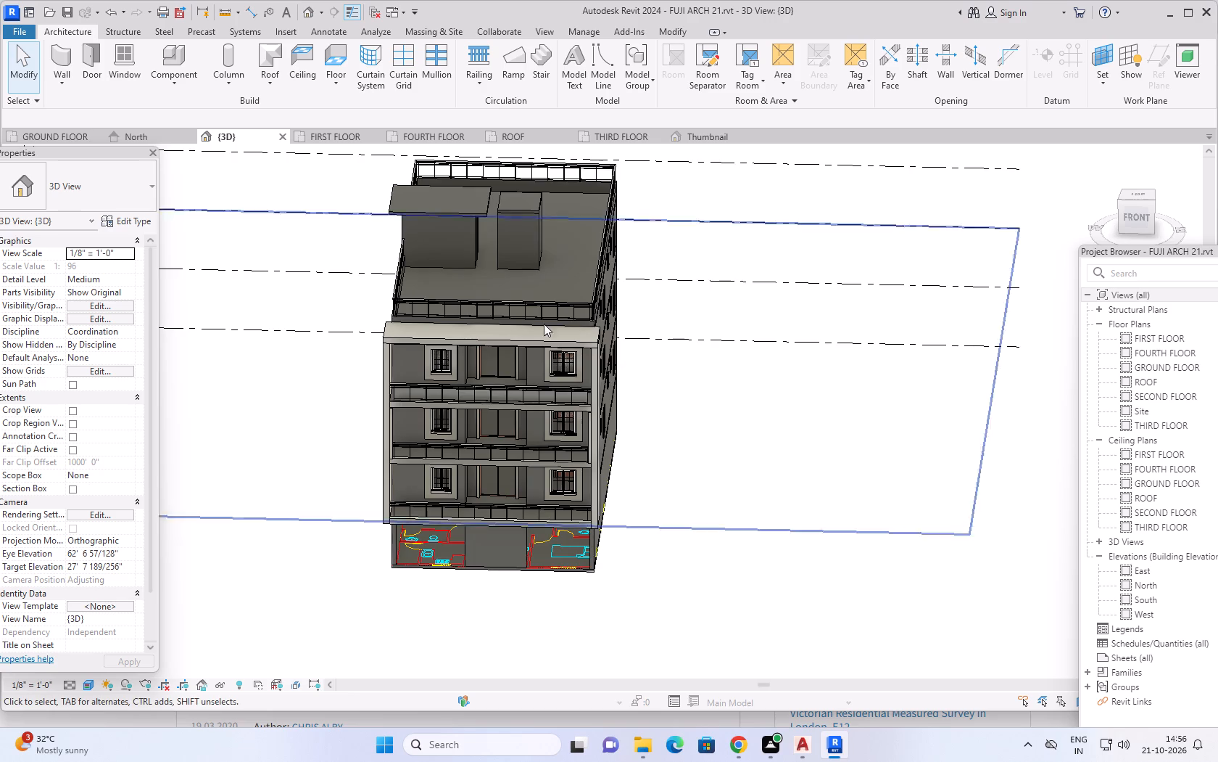
key("Escape")
key("Escape")
middle_click_drag(723, 475, 789, 419)
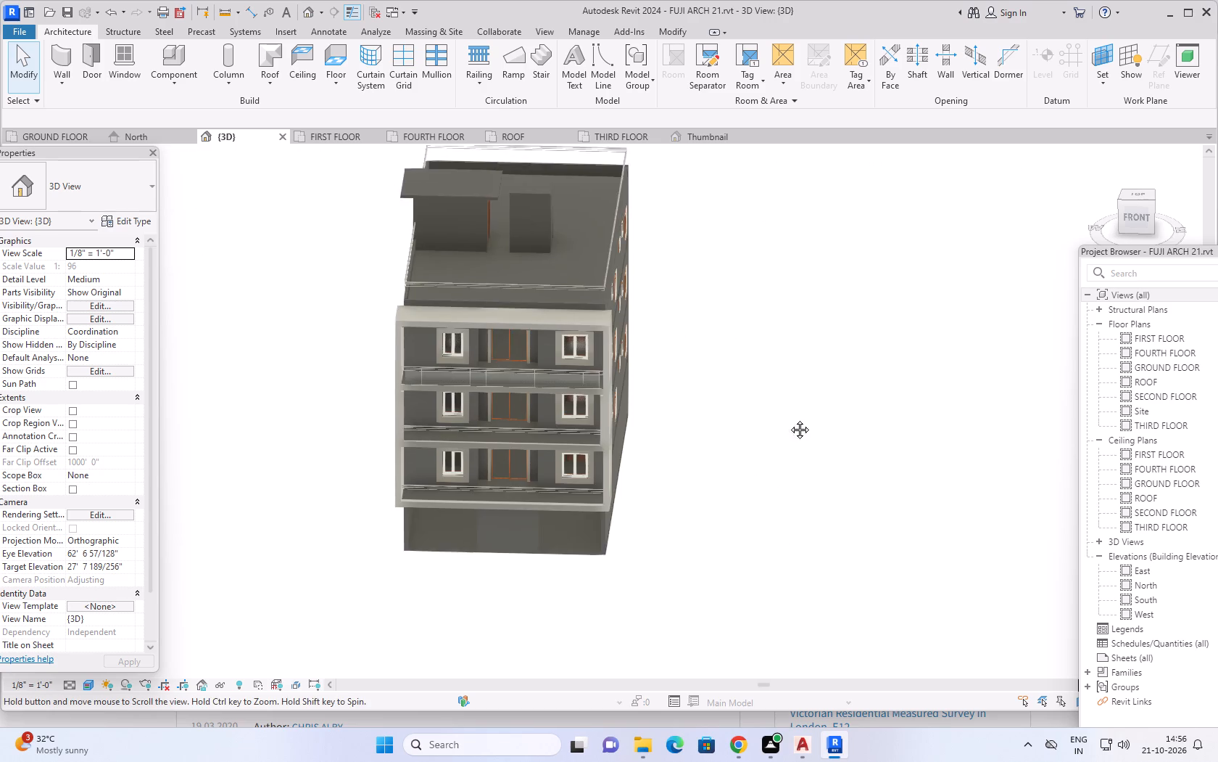
middle_click_drag(789, 419, 812, 403)
middle_click_drag(812, 416, 811, 375)
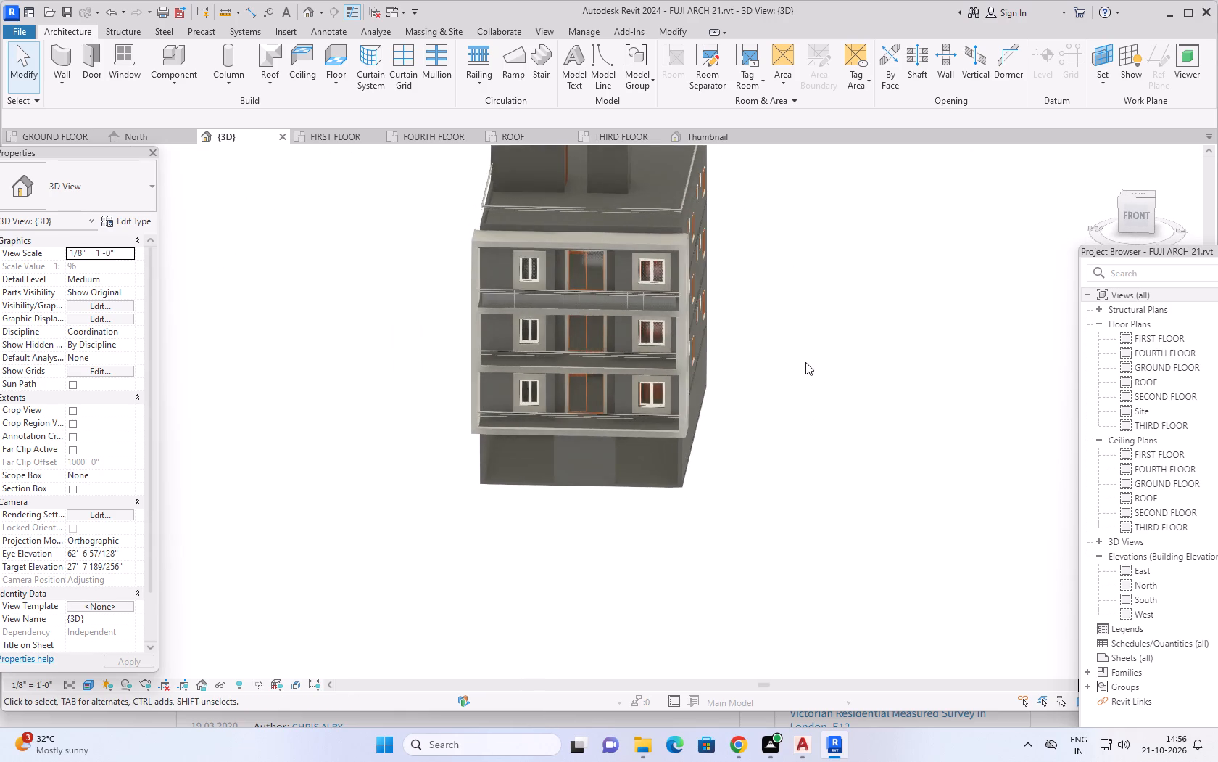
scroll(805, 359, "up", 2)
middle_click_drag(805, 353, 859, 445)
middle_click_drag(849, 431, 876, 401, "shift")
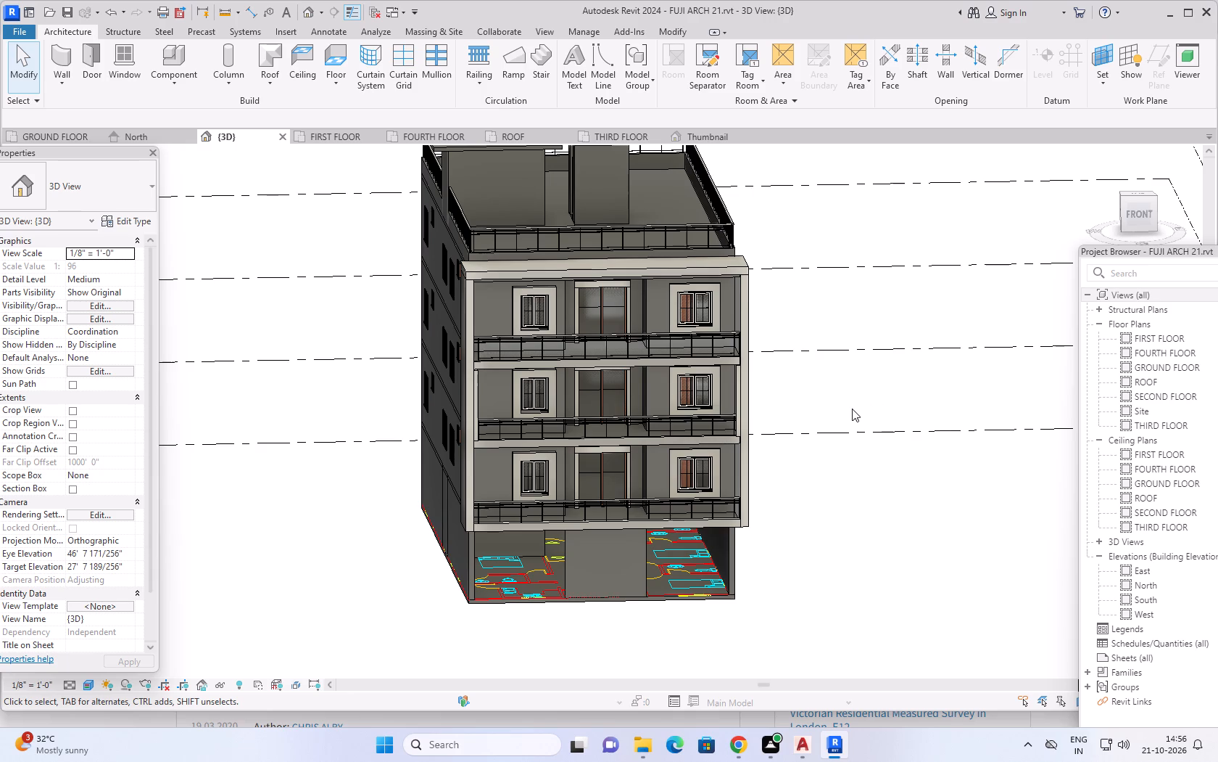
scroll(817, 617, "down", 1)
middle_click_drag(843, 594, 825, 584)
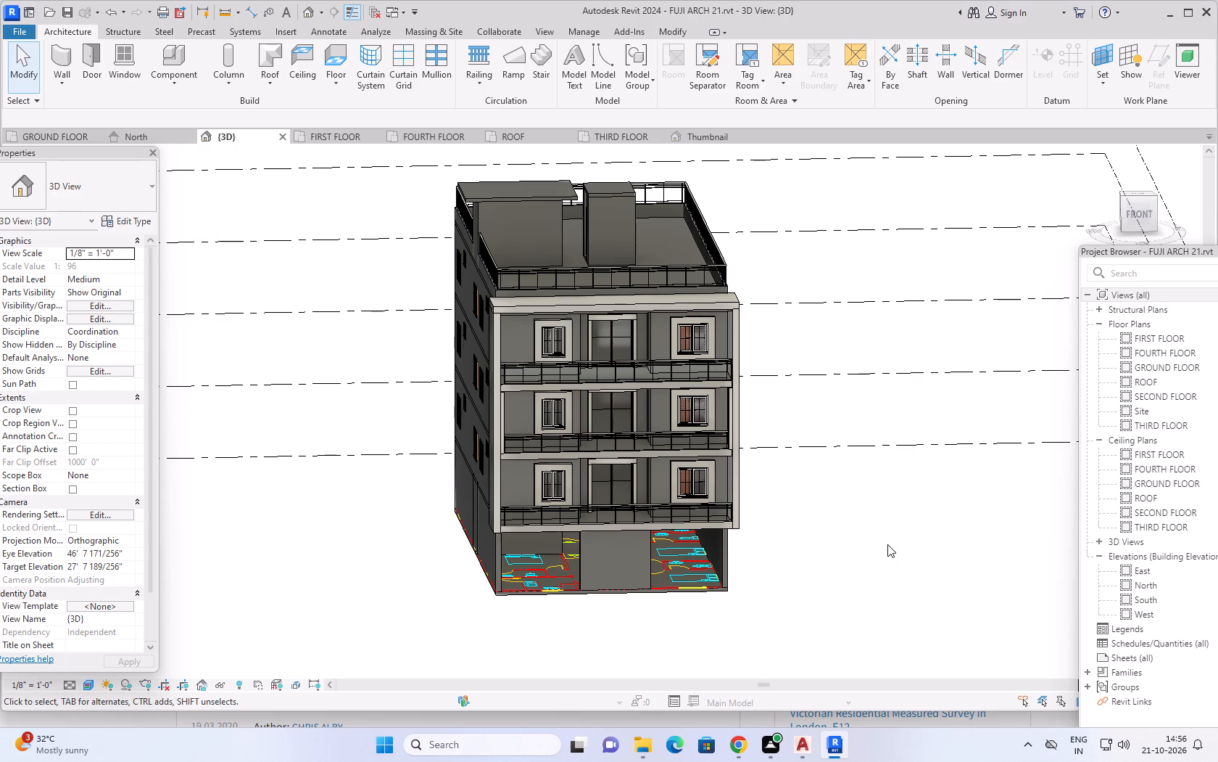
scroll(887, 544, "down", 1)
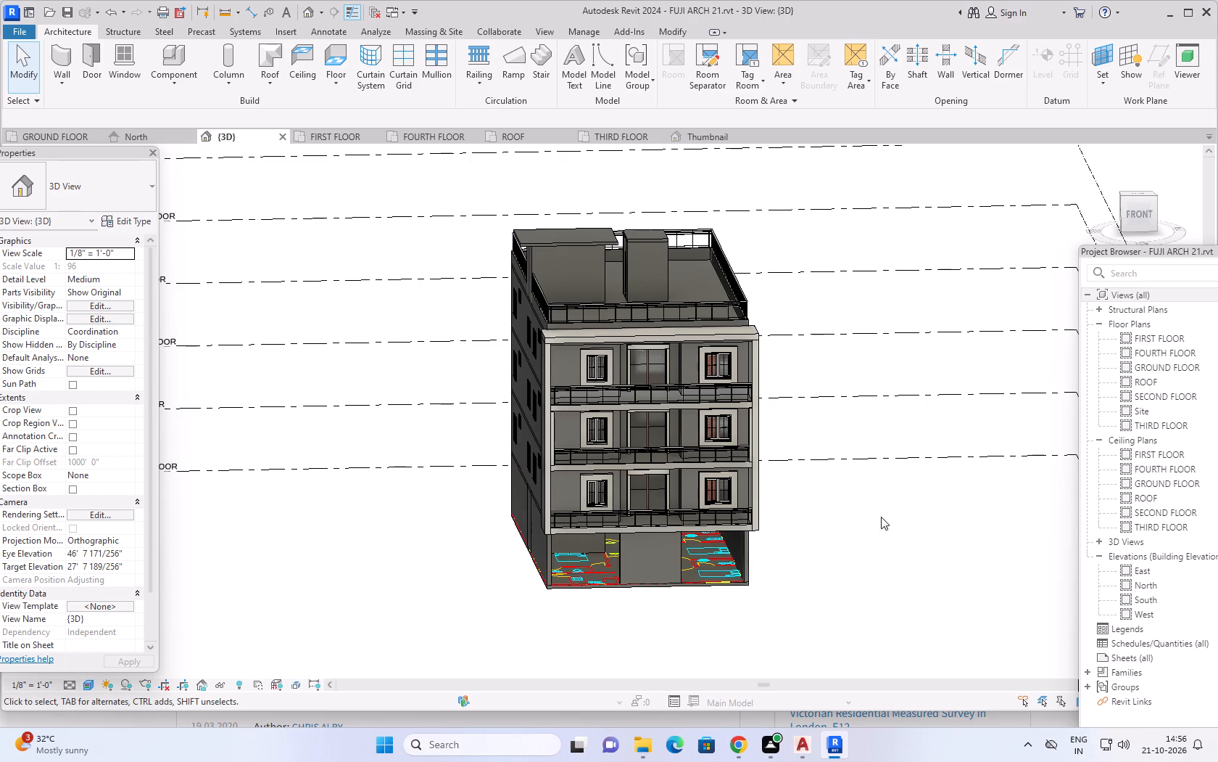
scroll(863, 552, "down", 1)
middle_click_drag(902, 546, 817, 521)
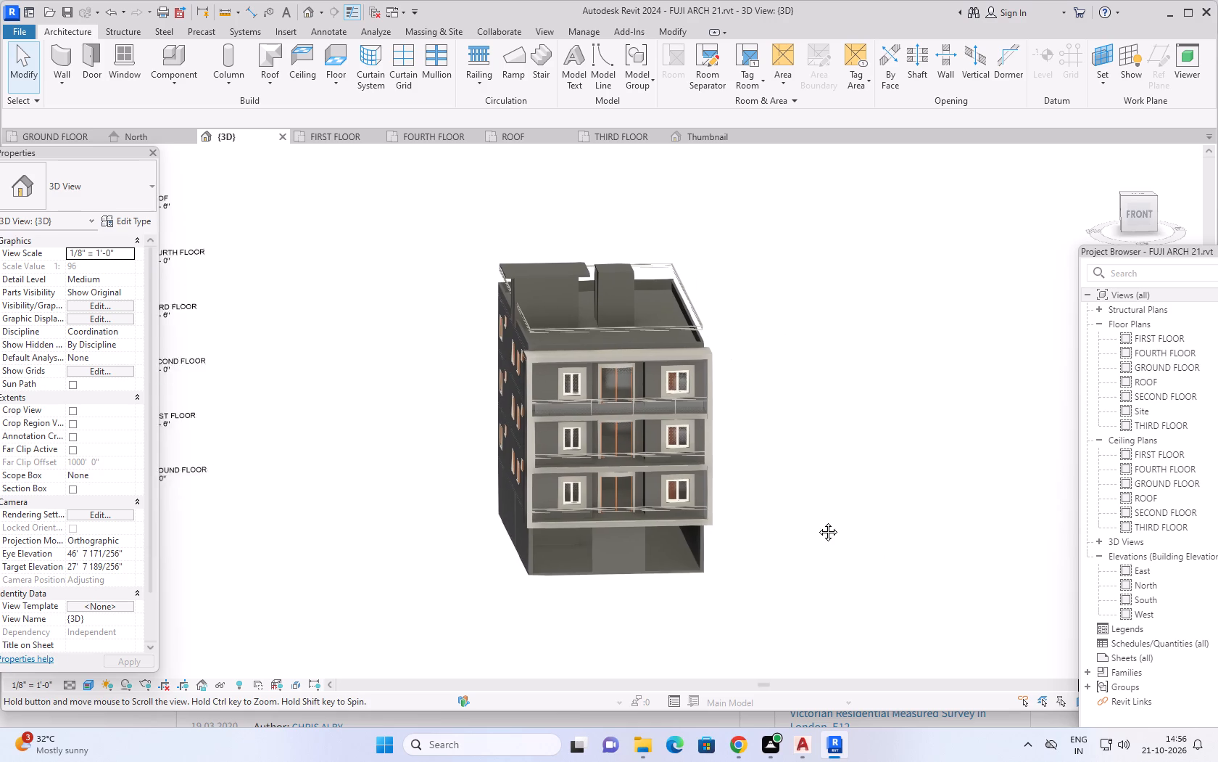
middle_click_drag(817, 521, 812, 513)
Review the FIRST FLOOR plan, from the front balcony out to the whole apartment layout.
left_click(336, 136)
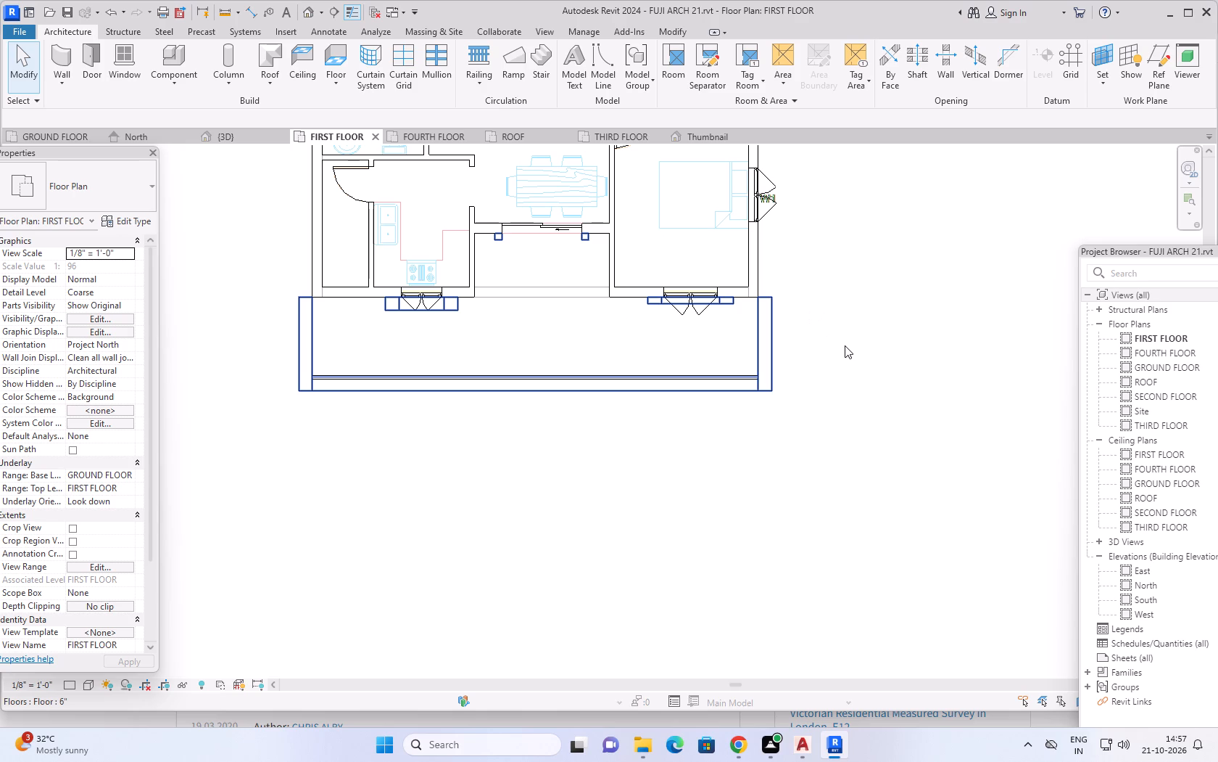
scroll(918, 361, "down", 1)
scroll(923, 363, "up", 1)
scroll(920, 369, "down", 2)
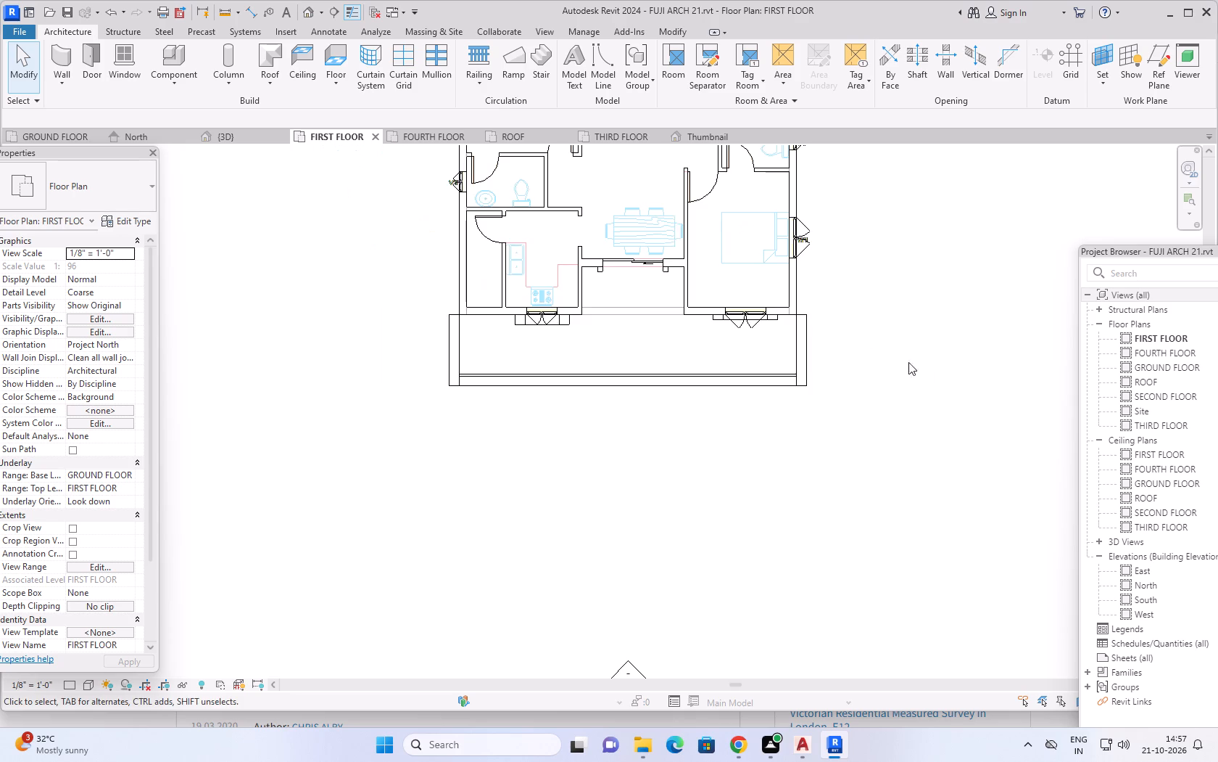
scroll(906, 343, "down", 2)
scroll(898, 208, "down", 5)
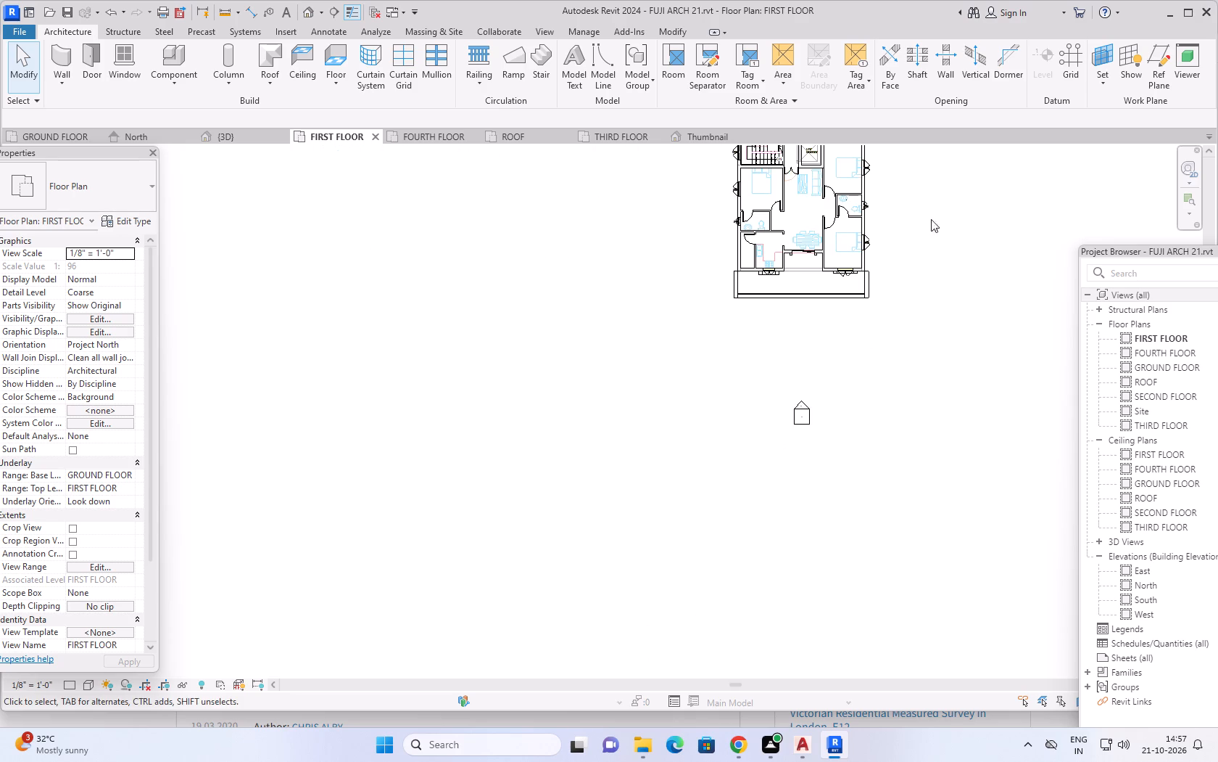
middle_click_drag(952, 202, 870, 410)
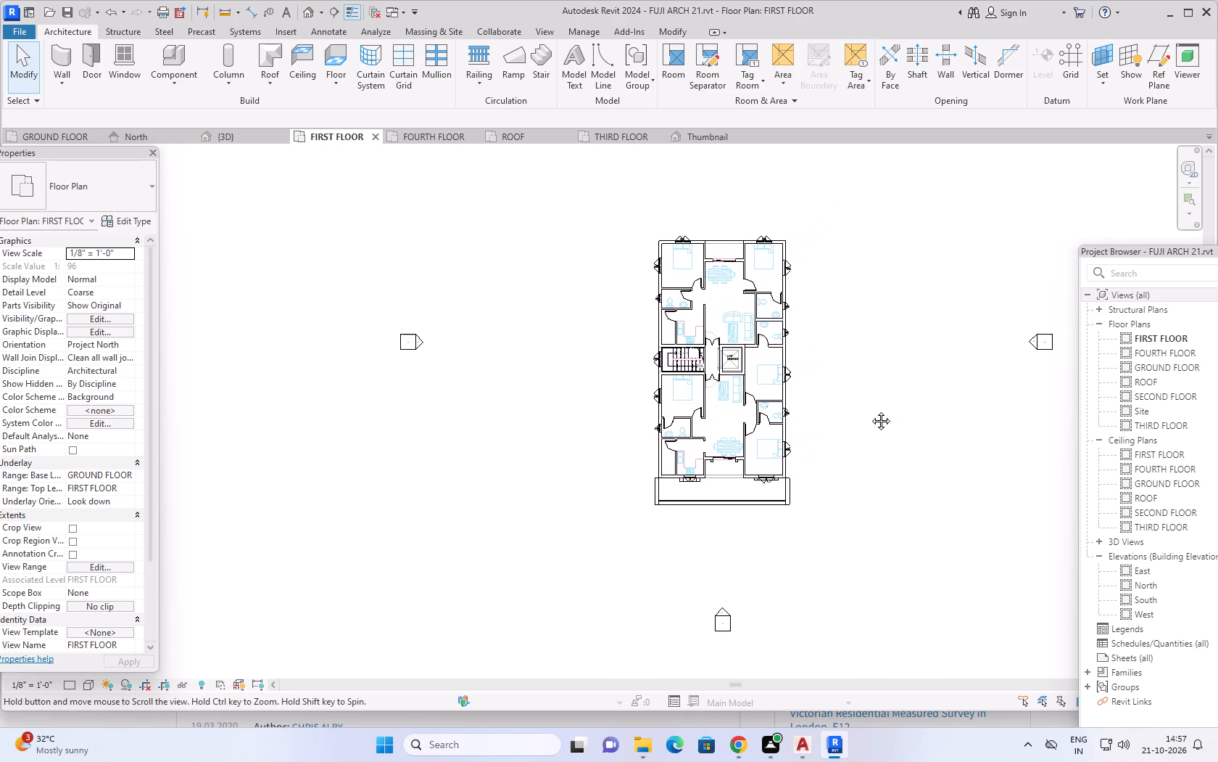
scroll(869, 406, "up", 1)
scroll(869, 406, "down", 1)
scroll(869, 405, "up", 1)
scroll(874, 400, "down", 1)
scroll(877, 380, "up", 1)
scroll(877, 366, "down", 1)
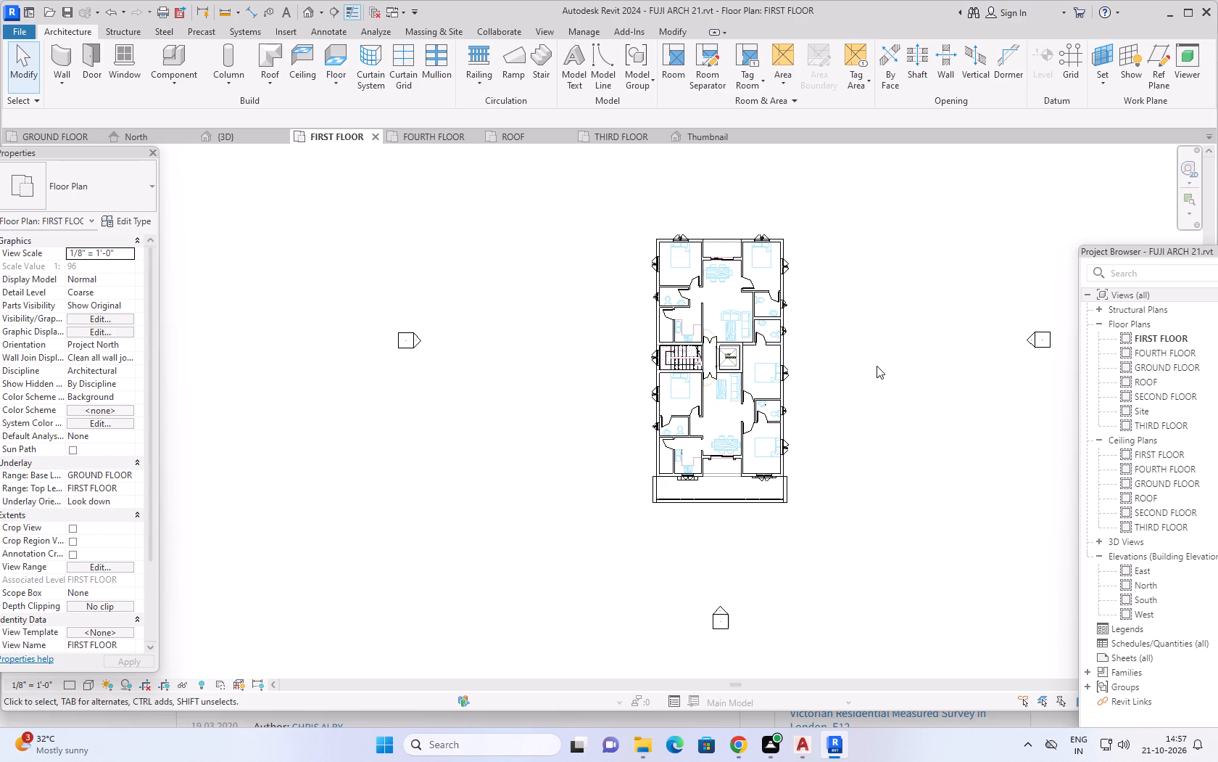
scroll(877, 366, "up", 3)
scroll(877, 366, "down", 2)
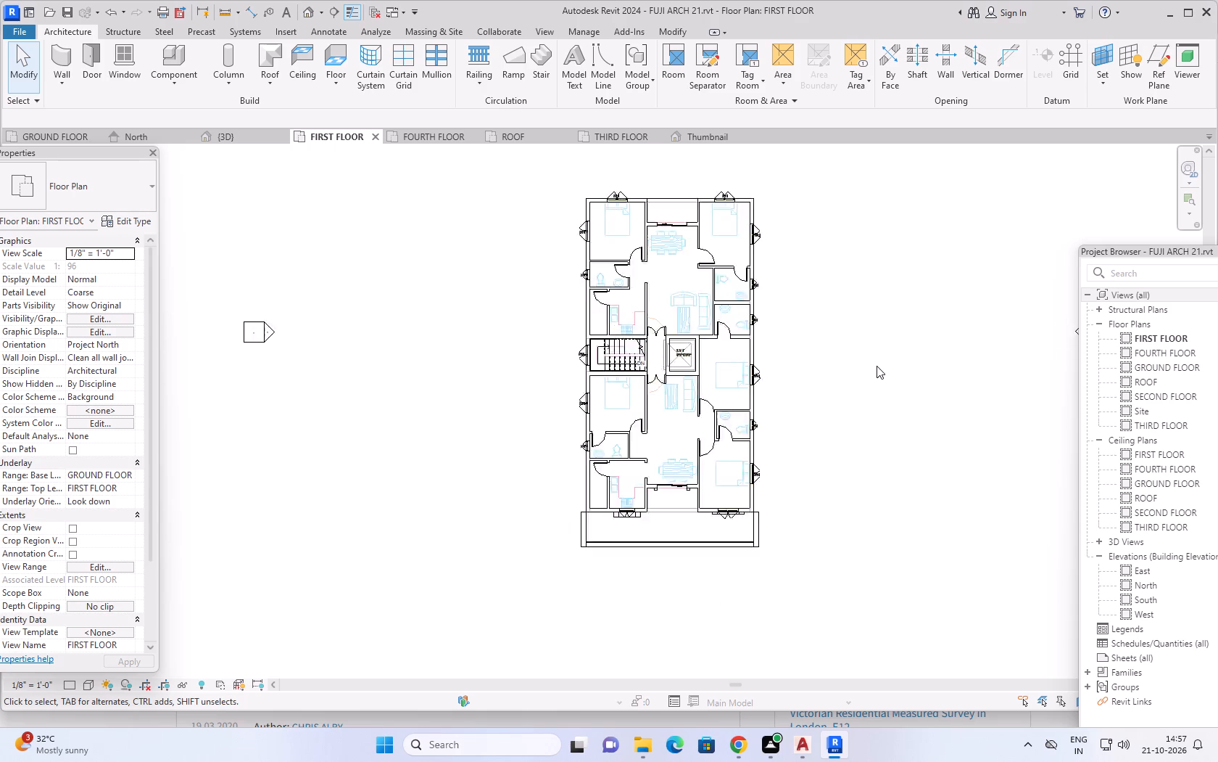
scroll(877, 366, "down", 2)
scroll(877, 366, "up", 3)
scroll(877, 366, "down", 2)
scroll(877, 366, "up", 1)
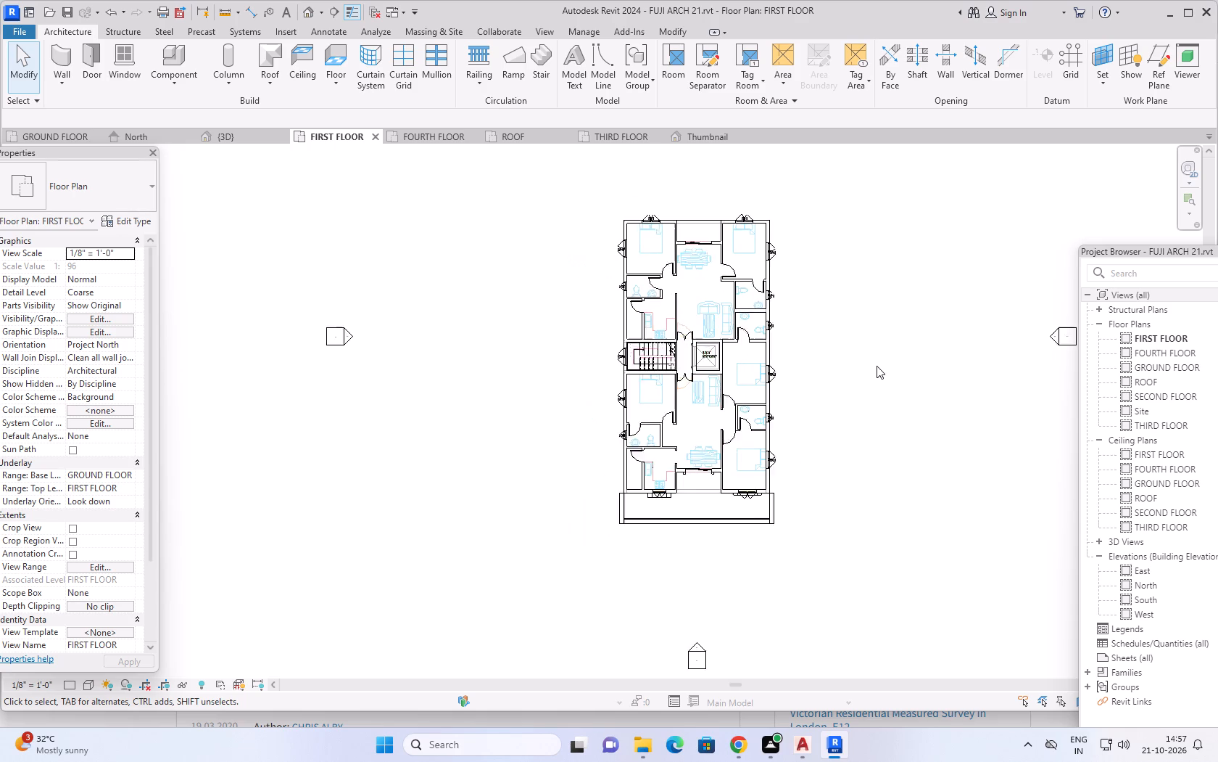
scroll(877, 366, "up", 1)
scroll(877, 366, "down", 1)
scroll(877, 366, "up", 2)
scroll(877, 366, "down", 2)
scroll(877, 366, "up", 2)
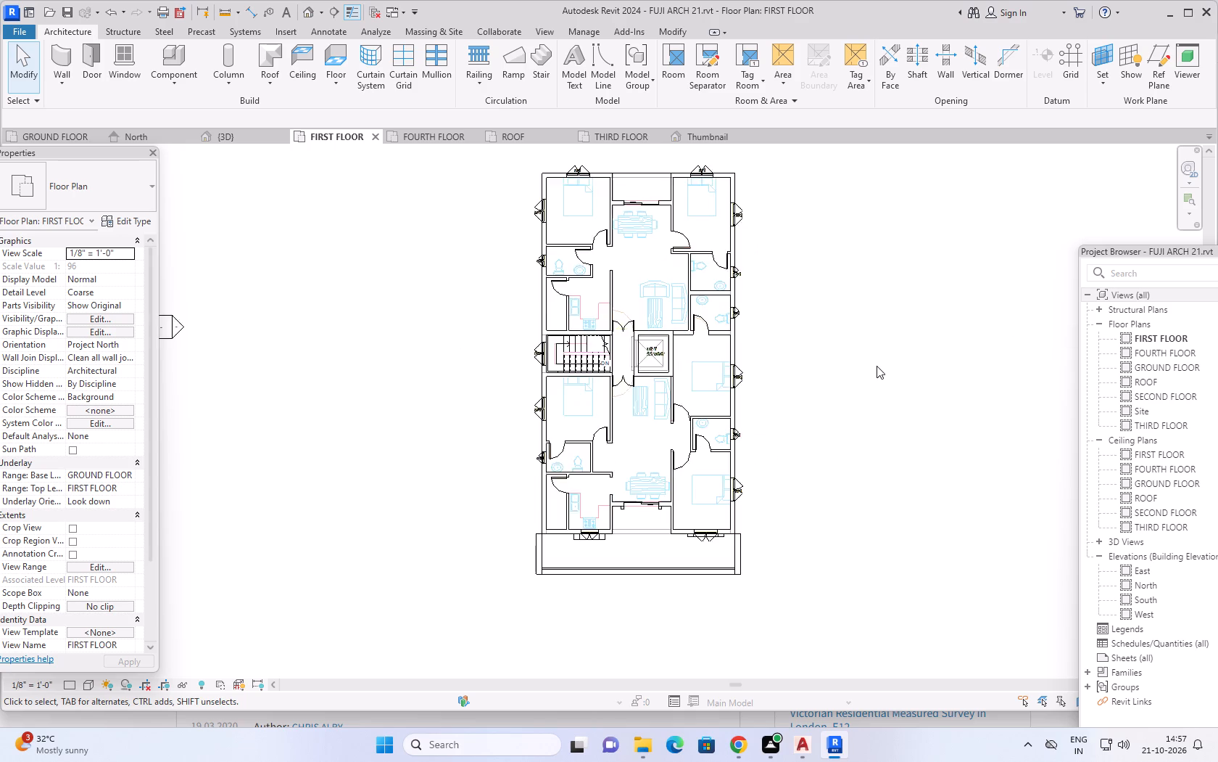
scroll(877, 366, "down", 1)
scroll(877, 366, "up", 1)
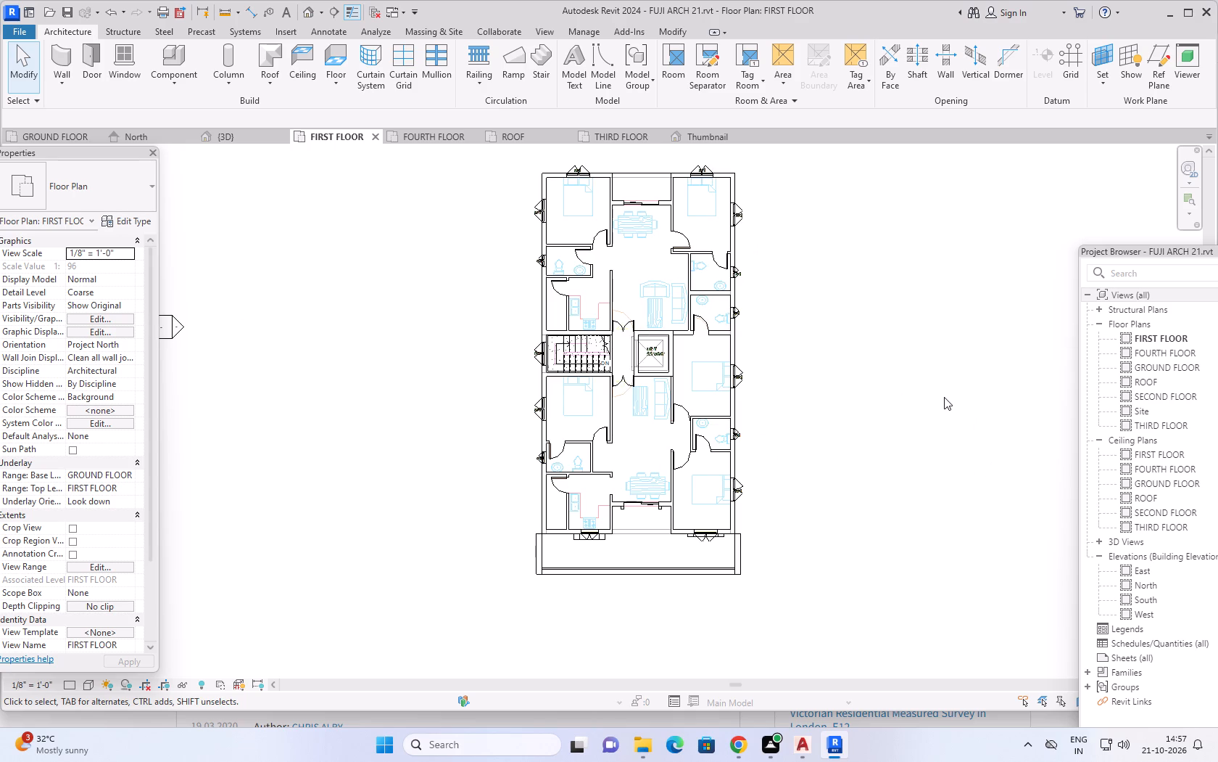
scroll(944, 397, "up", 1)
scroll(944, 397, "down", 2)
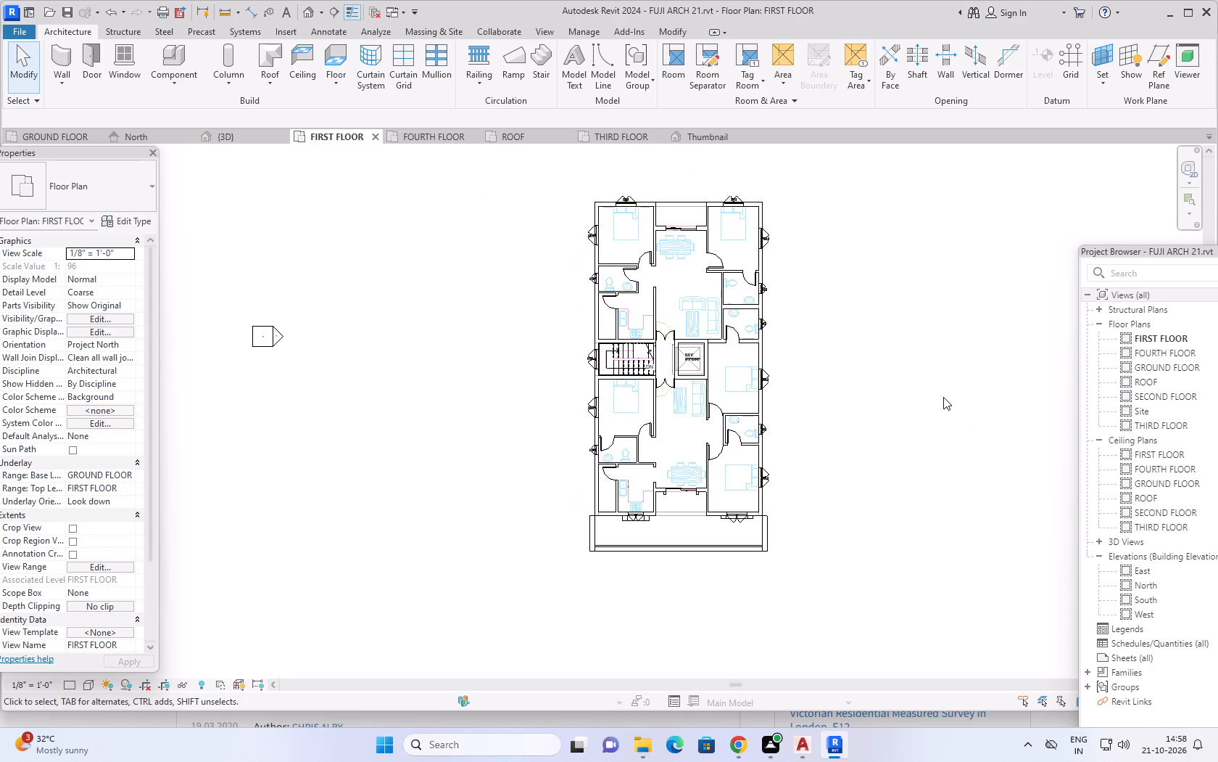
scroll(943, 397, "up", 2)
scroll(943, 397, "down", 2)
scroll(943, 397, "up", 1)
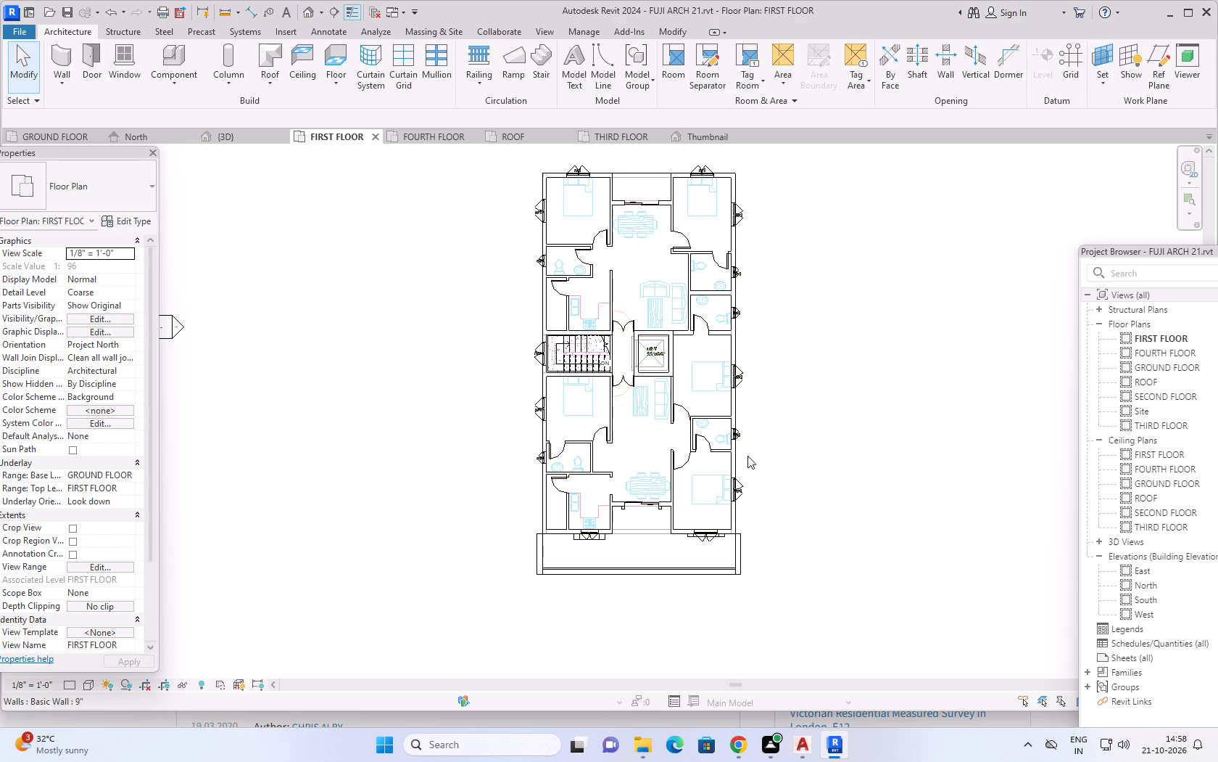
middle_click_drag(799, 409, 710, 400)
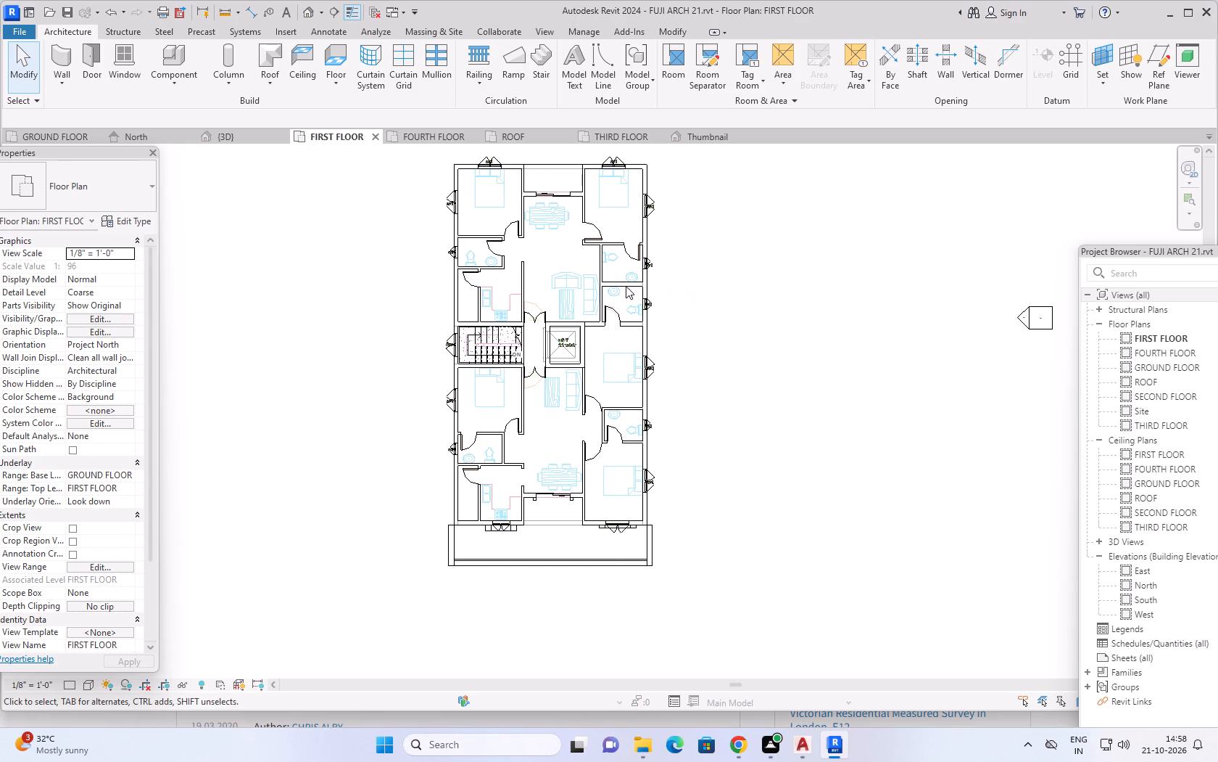
Return to the 3D model and examine the building's side walls, roof and railed front balconies from above.
left_click(237, 133)
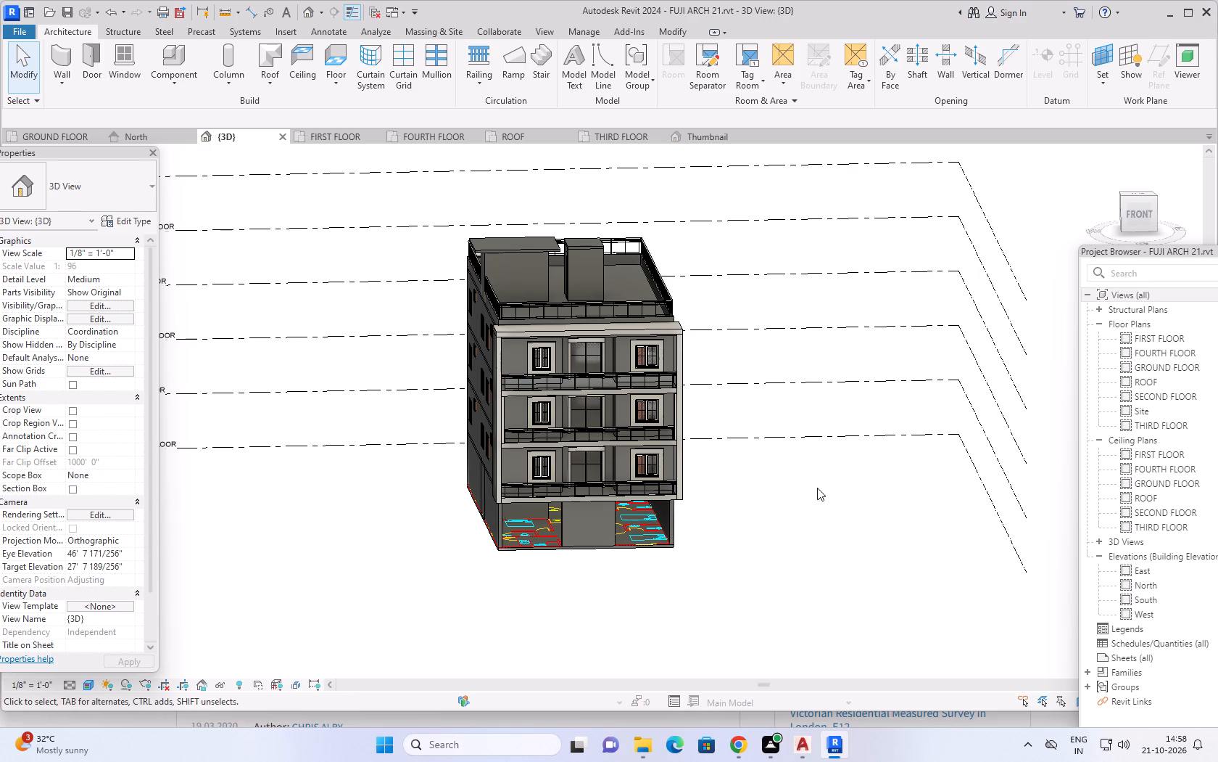
middle_click_drag(816, 485, 795, 584, "shift")
middle_click_drag(832, 537, 649, 581, "shift")
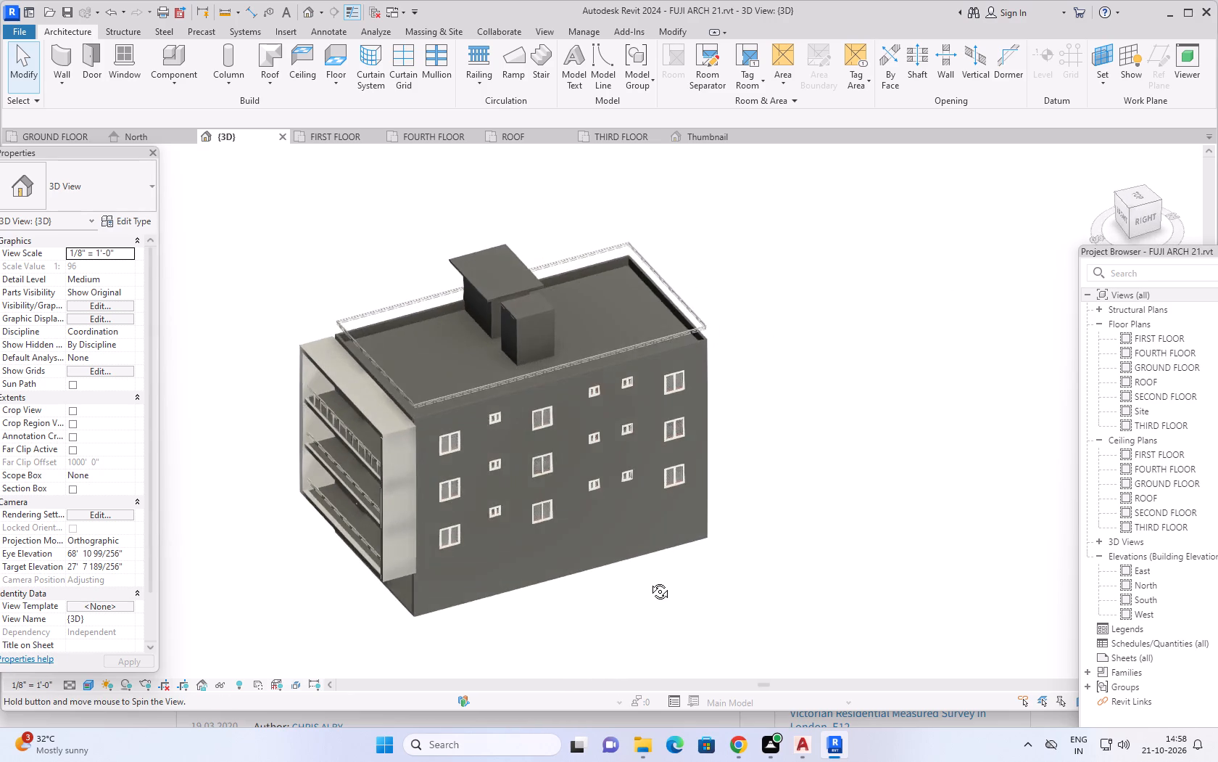
middle_click_drag(649, 581, 903, 583, "shift")
middle_click_drag(356, 435, 379, 558, "shift")
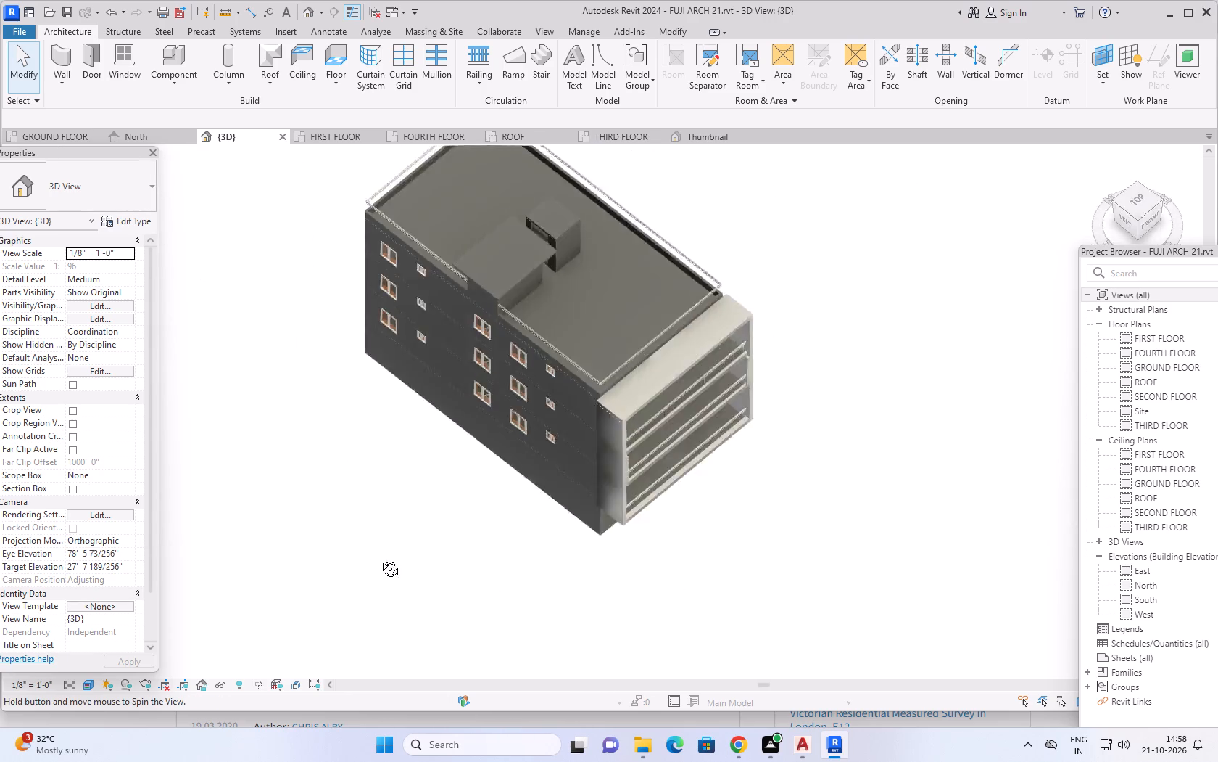
middle_click_drag(379, 558, 326, 520, "shift")
scroll(327, 518, "down", 2)
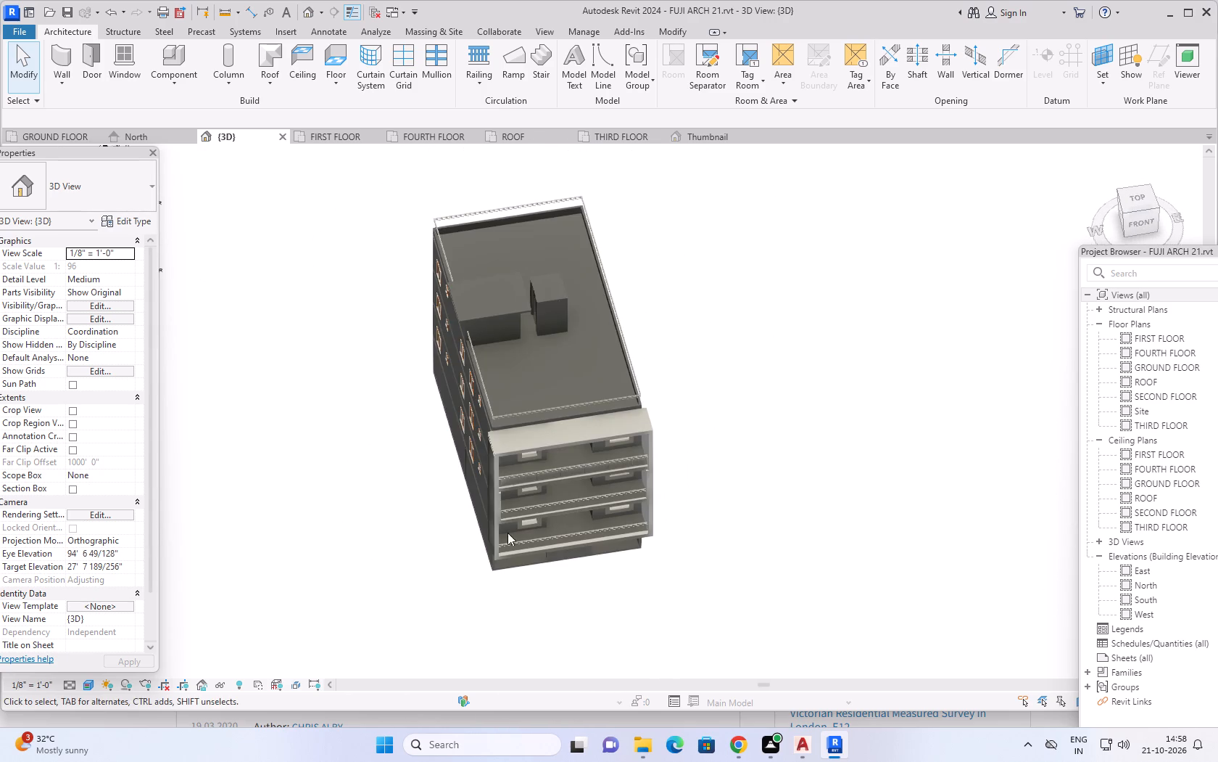
scroll(521, 530, "down", 1)
middle_click_drag(705, 428, 621, 568, "shift")
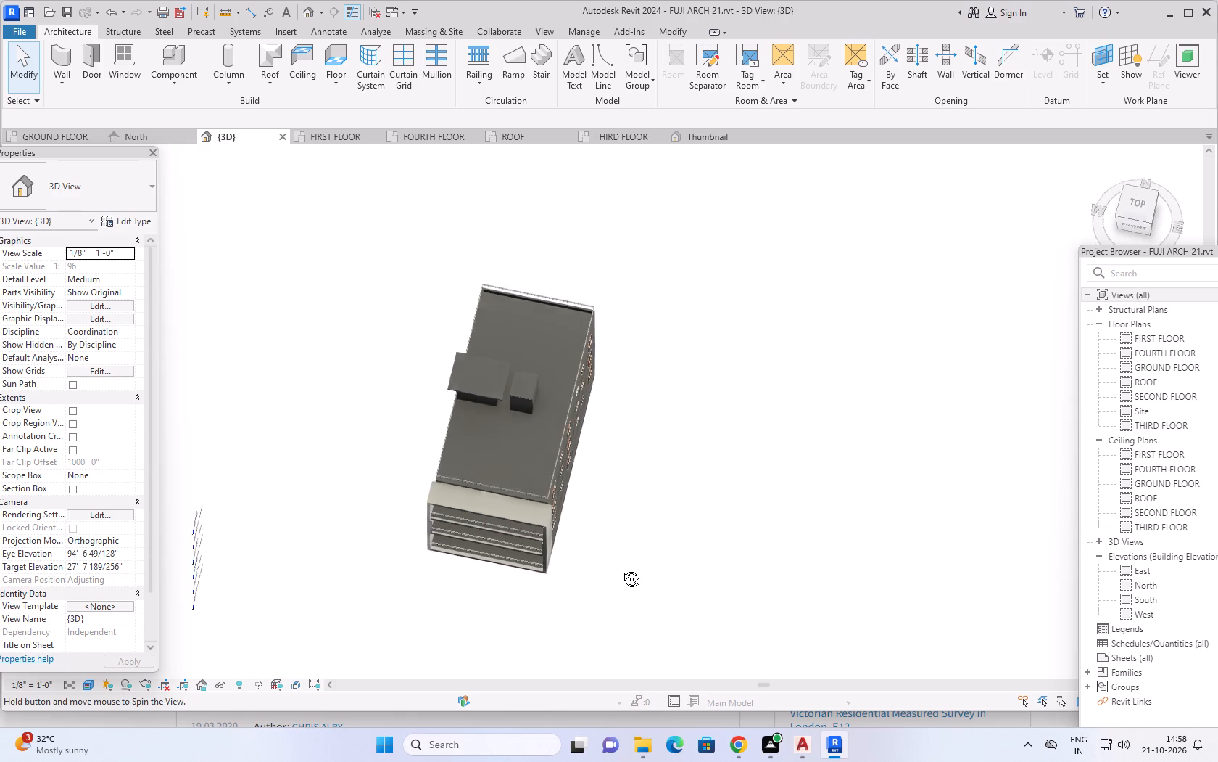
middle_click_drag(621, 568, 614, 570, "shift")
middle_click_drag(650, 462, 784, 413)
middle_click_drag(779, 445, 768, 456, "shift")
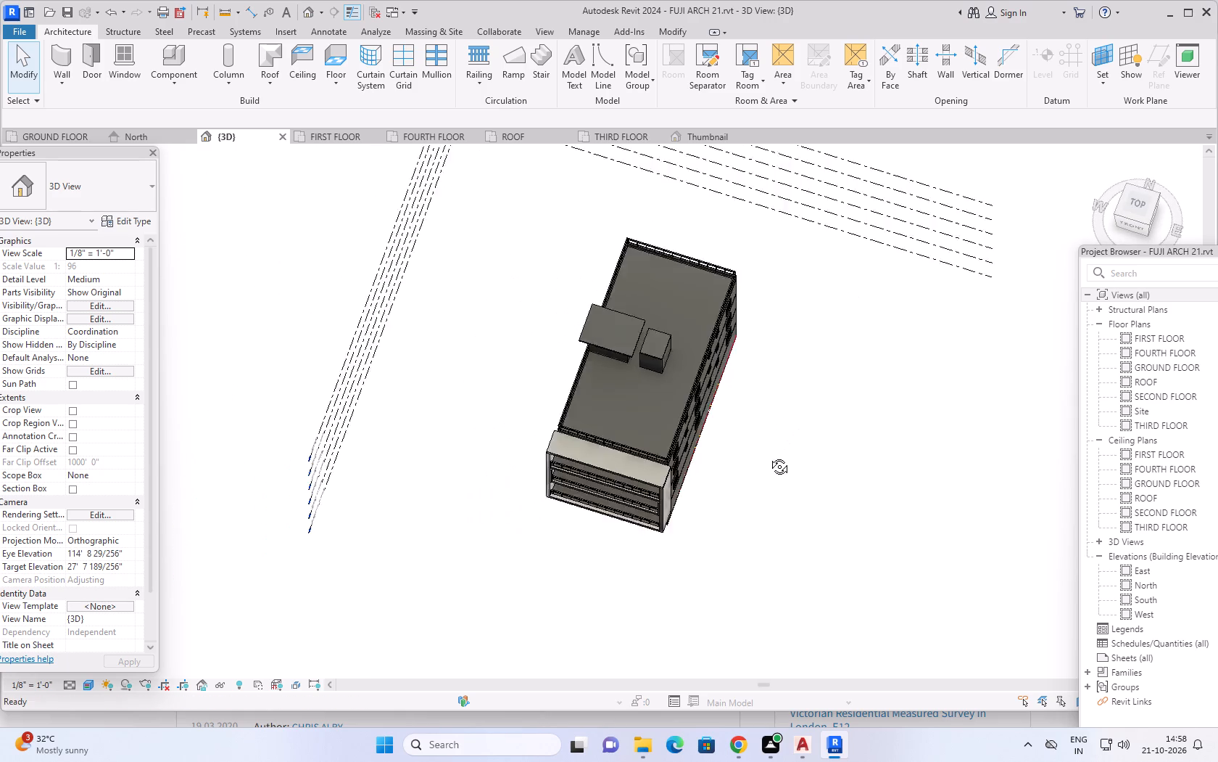
middle_click_drag(768, 456, 685, 454, "shift")
middle_click_drag(773, 499, 748, 378, "shift")
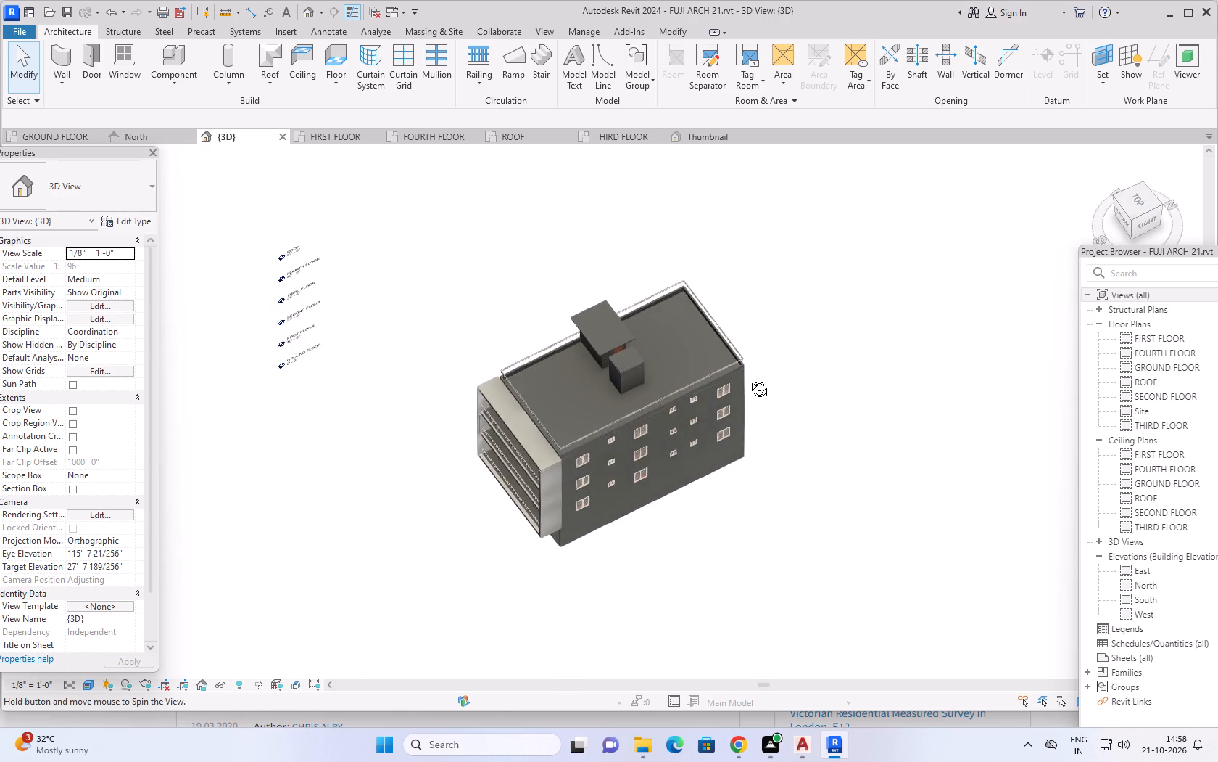
Examine the building's front facade in 3D from straight on, from the ground floor up to the roof.
middle_click_drag(748, 378, 750, 337, "shift")
middle_click_drag(766, 554, 848, 337, "shift")
middle_click_drag(655, 568, 738, 517, "shift")
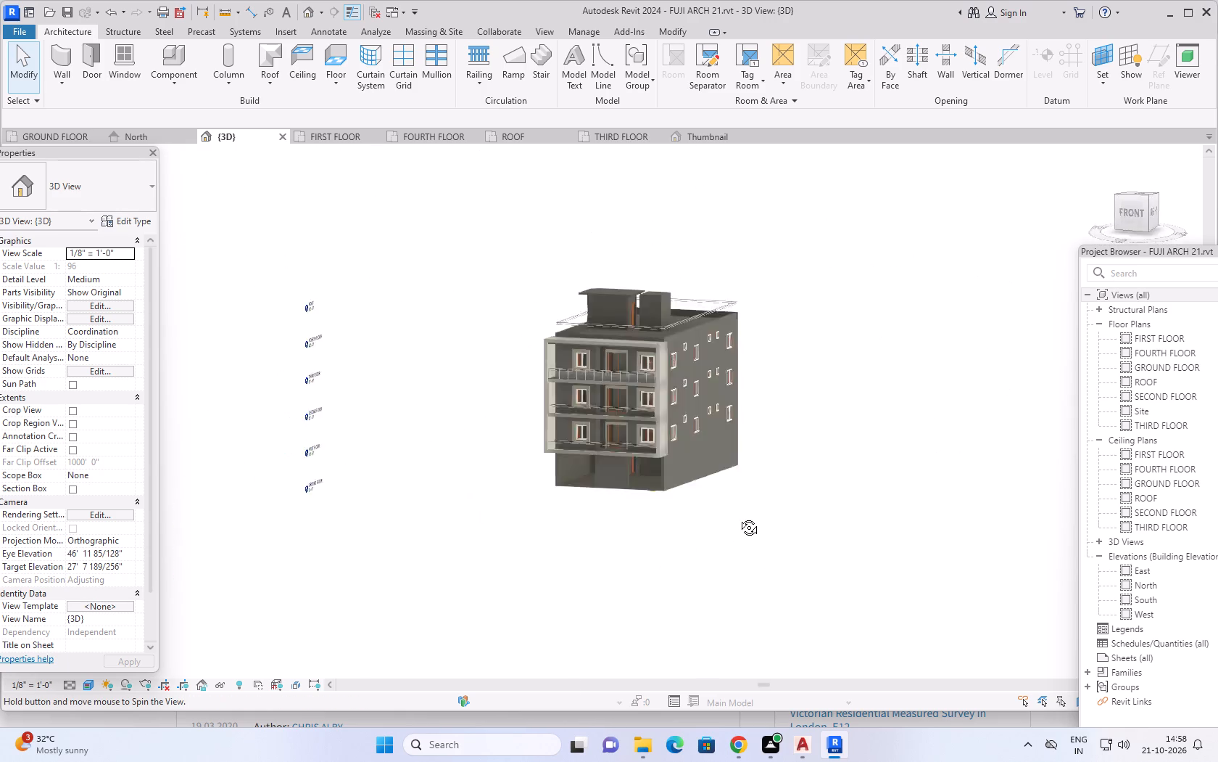
middle_click_drag(738, 517, 743, 507, "shift")
scroll(642, 496, "up", 3)
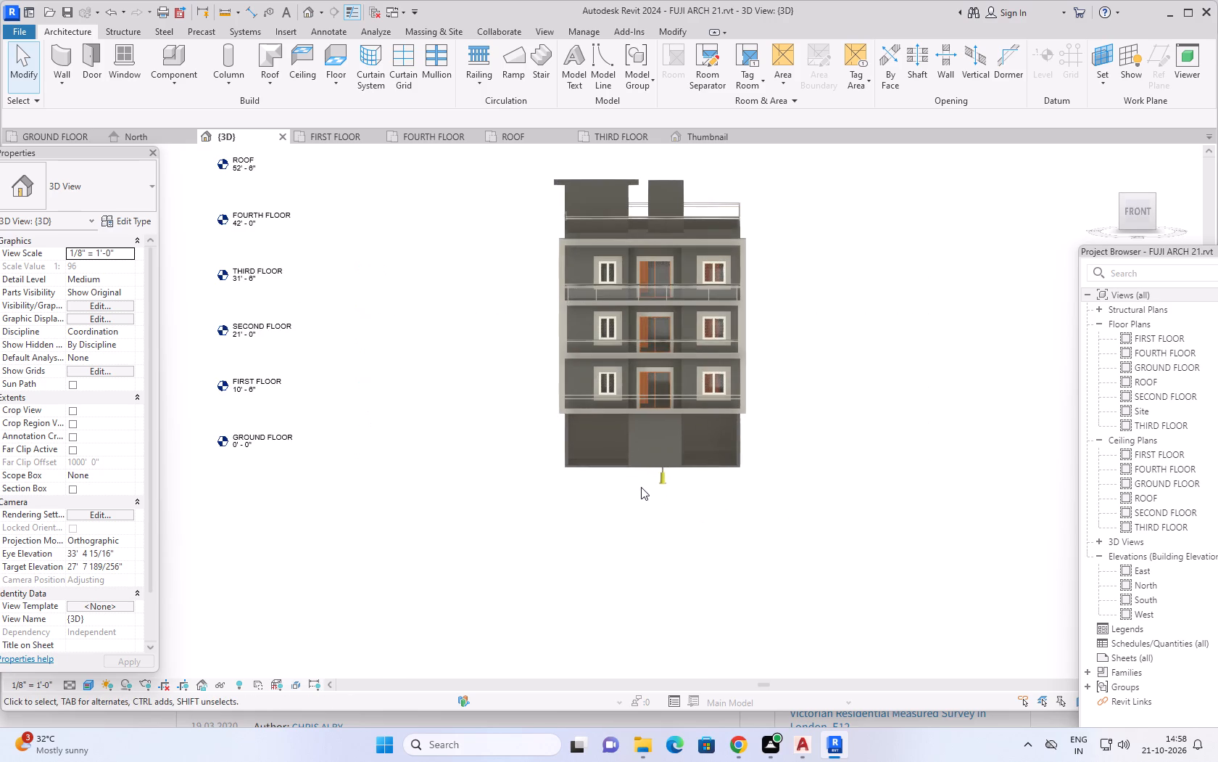
scroll(655, 483, "up", 3)
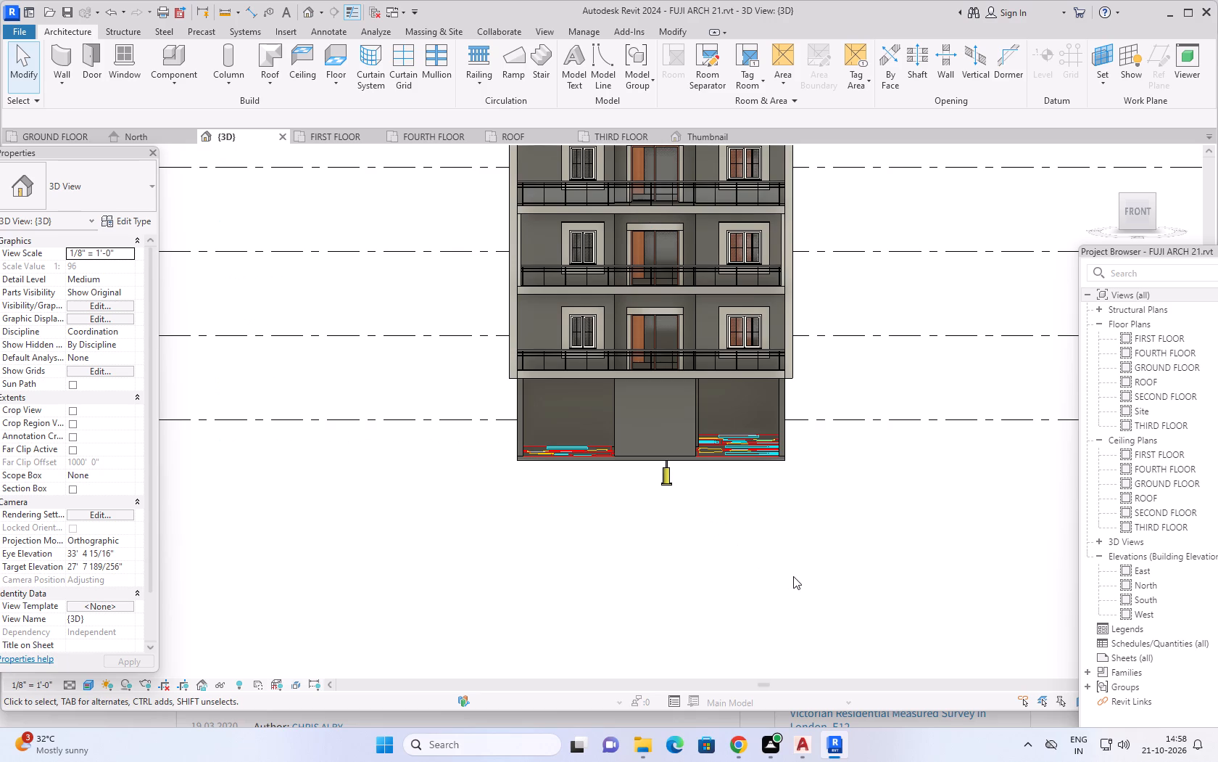
scroll(811, 605, "down", 1)
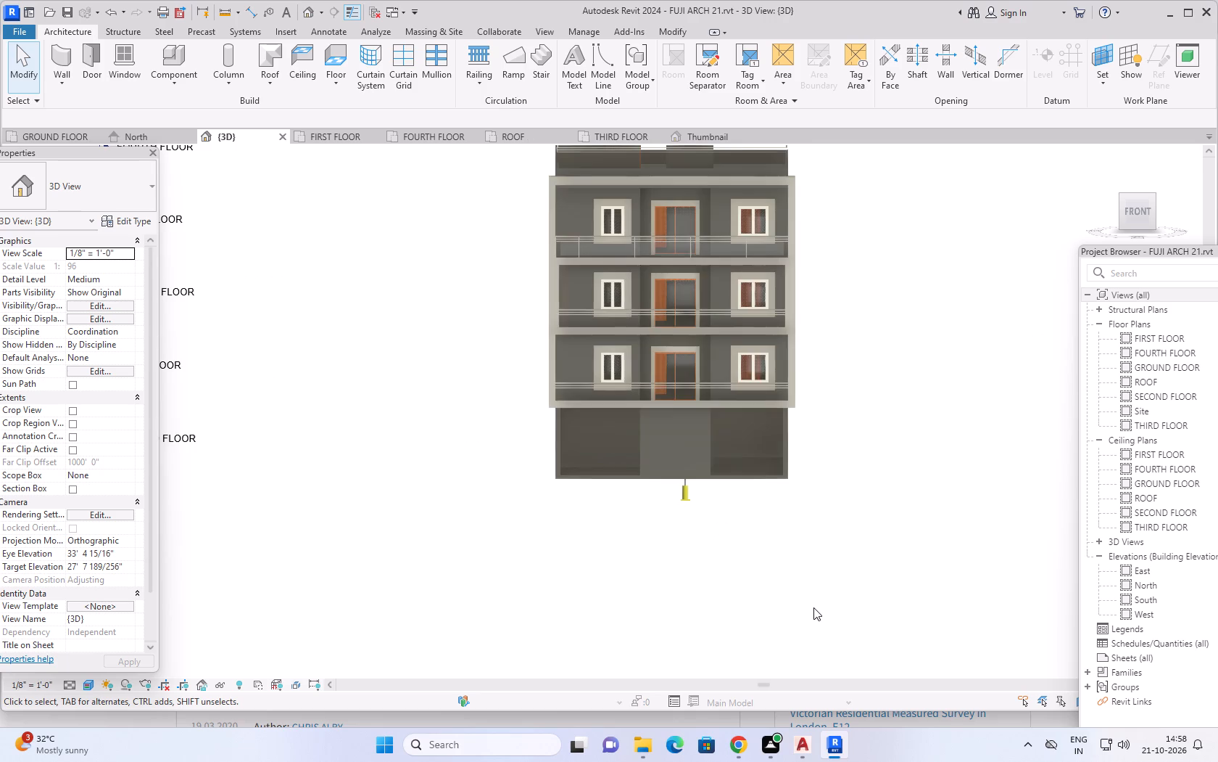
scroll(818, 607, "down", 1)
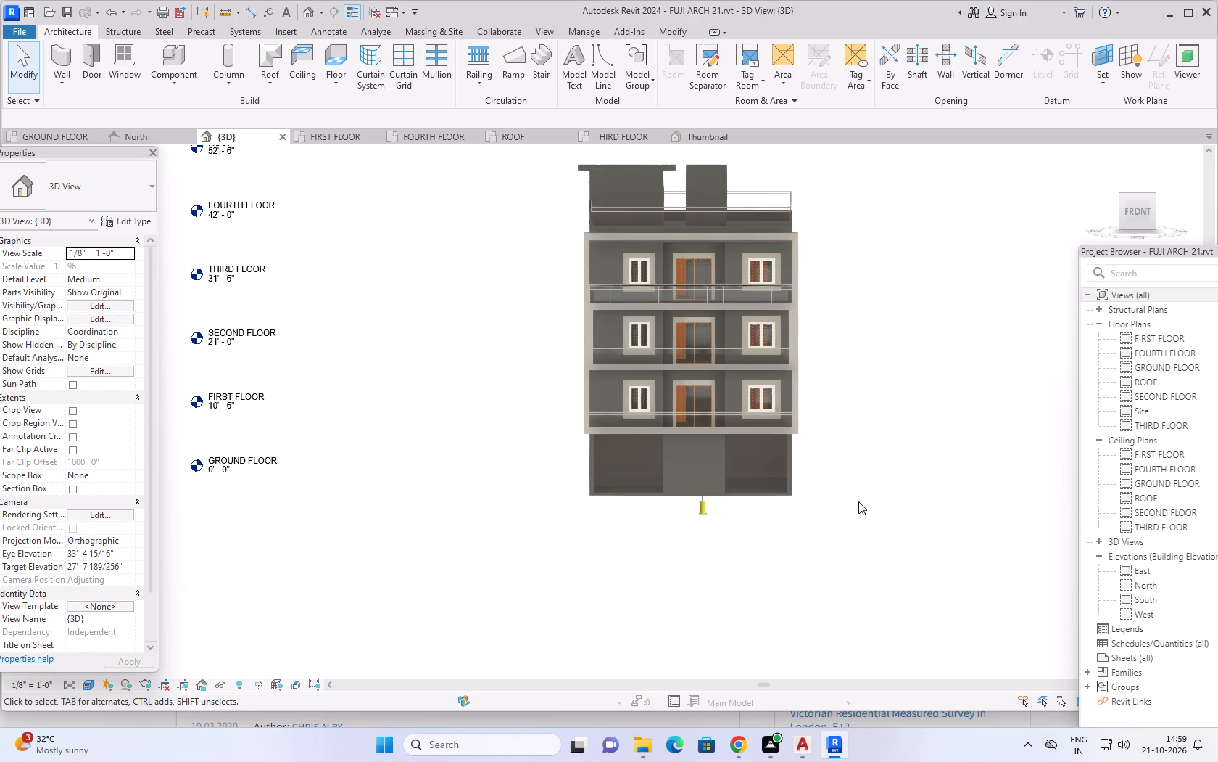
Inspect the 3D model all the way round, covering the front corner, window side wall, rear facade and underside.
middle_click_drag(858, 508, 850, 573, "shift")
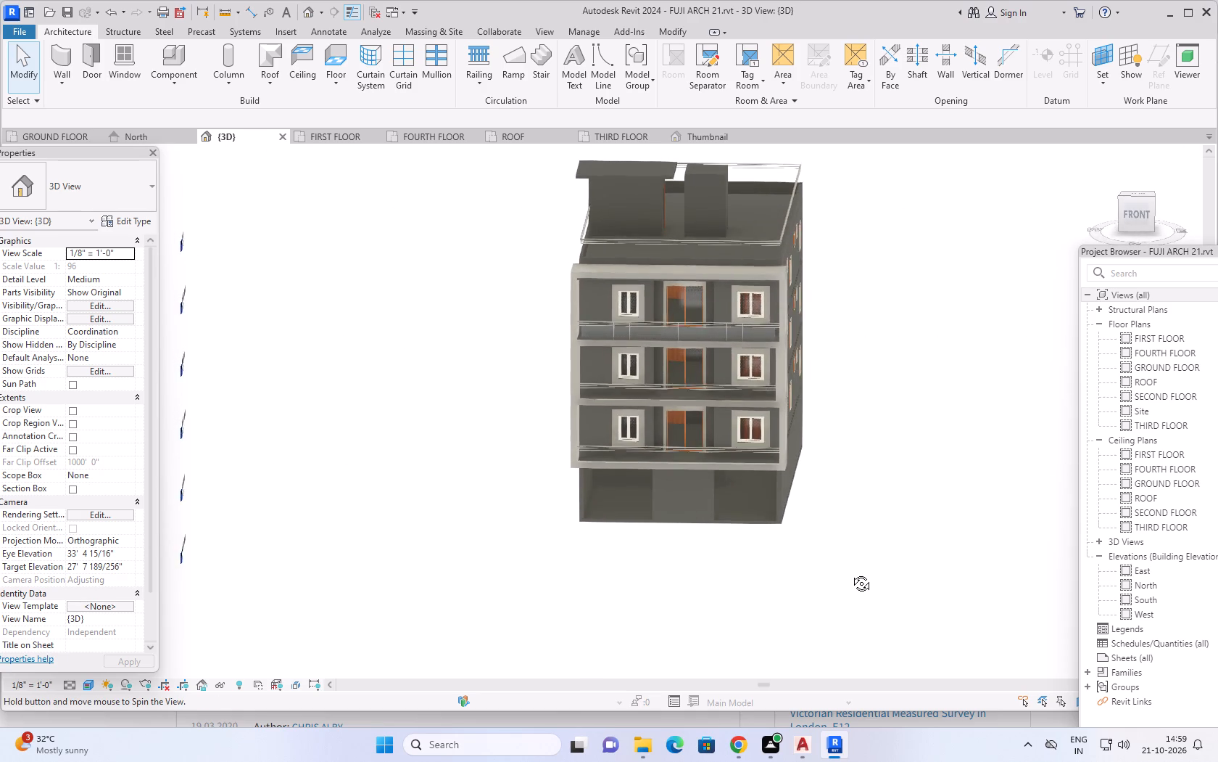
middle_click_drag(850, 573, 763, 570, "shift")
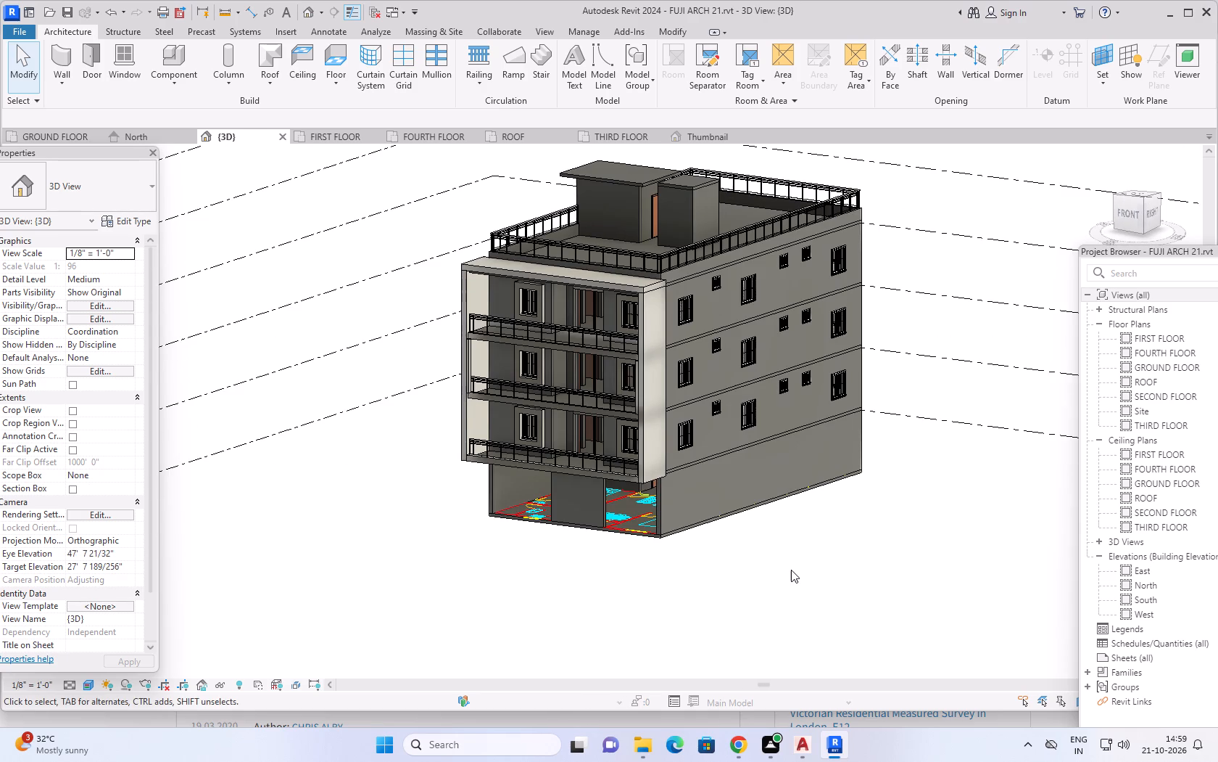
middle_click_drag(830, 529, 787, 556, "shift")
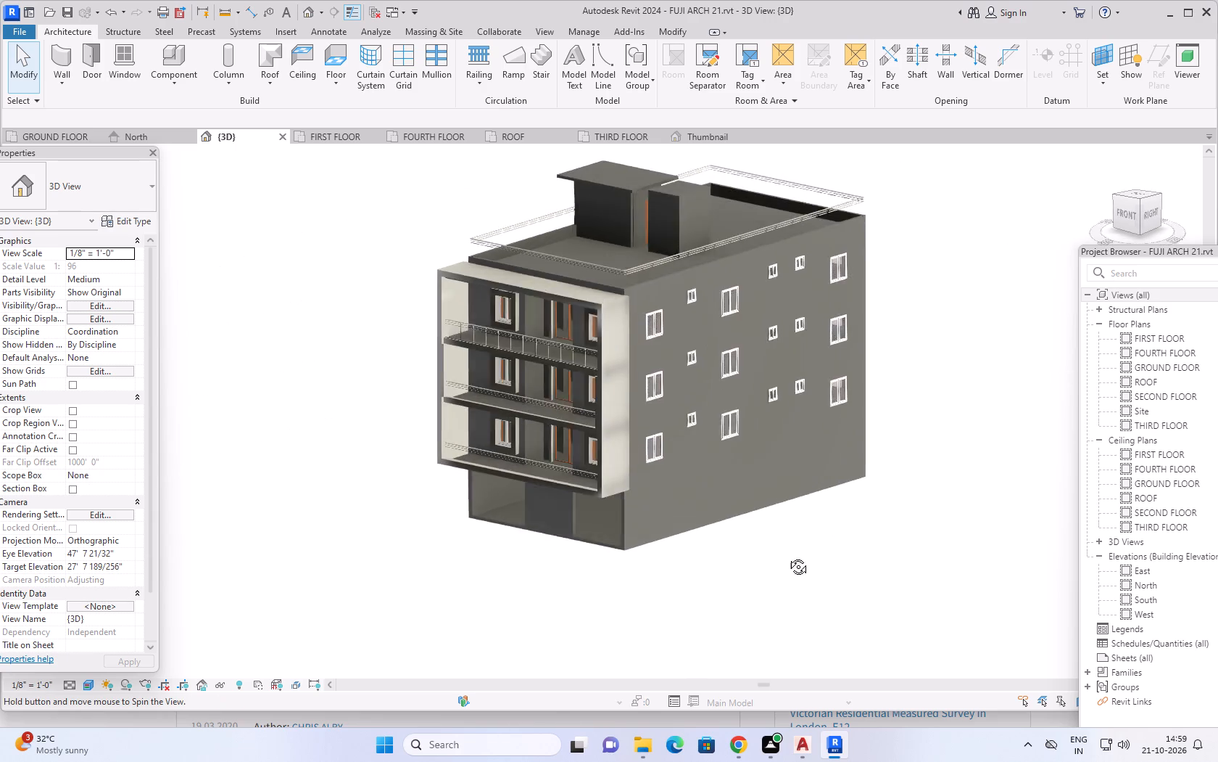
middle_click_drag(787, 556, 473, 391, "shift")
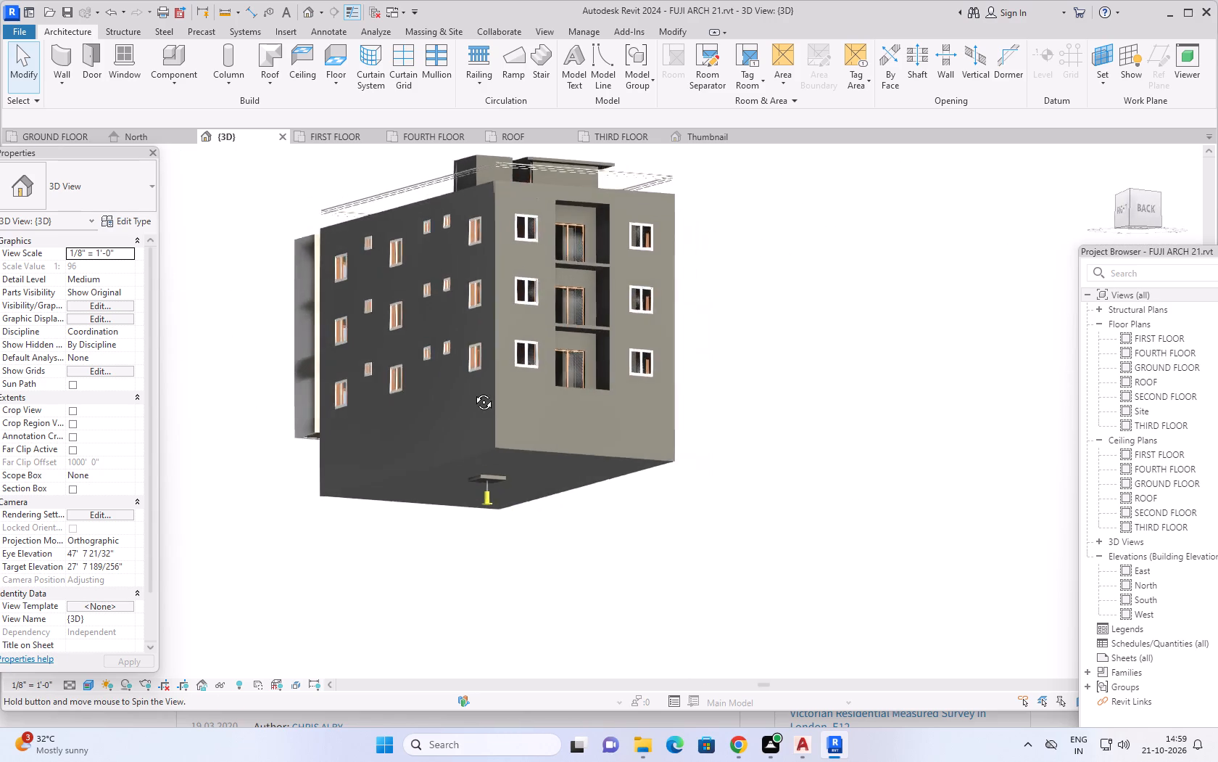
middle_click_drag(473, 391, 468, 318, "shift")
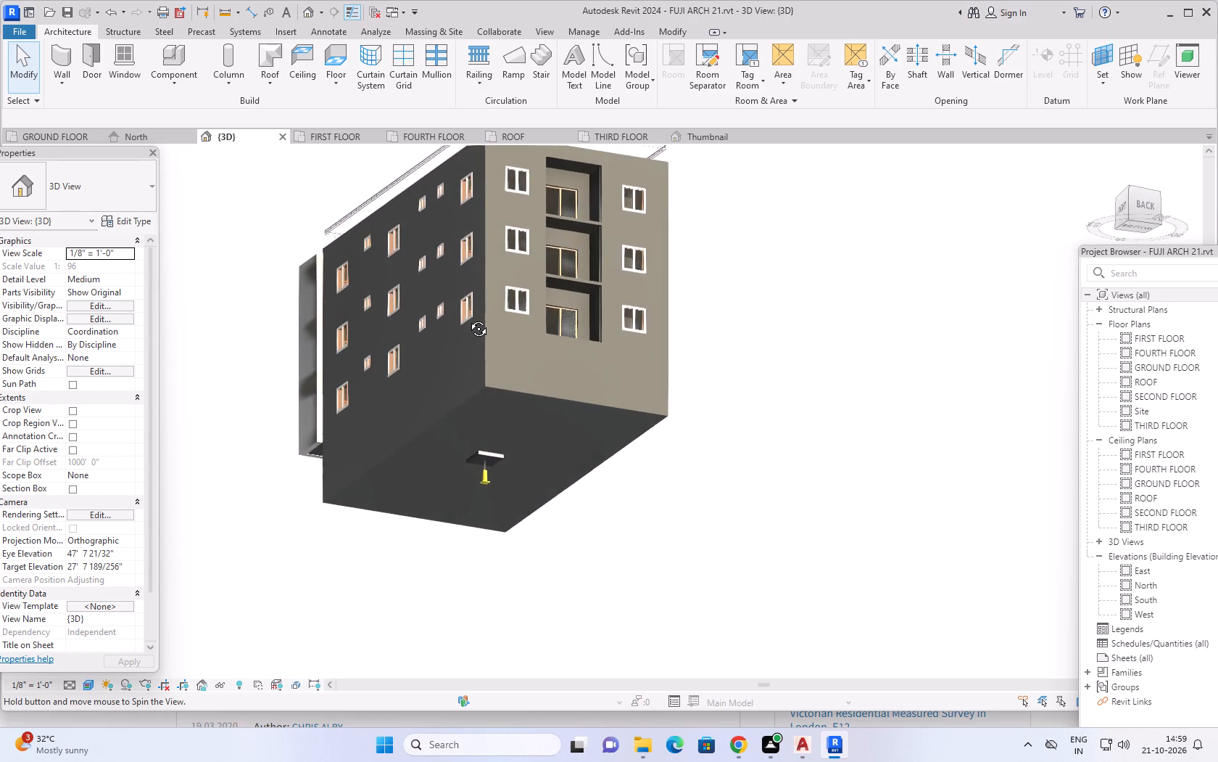
middle_click_drag(468, 318, 918, 552, "shift")
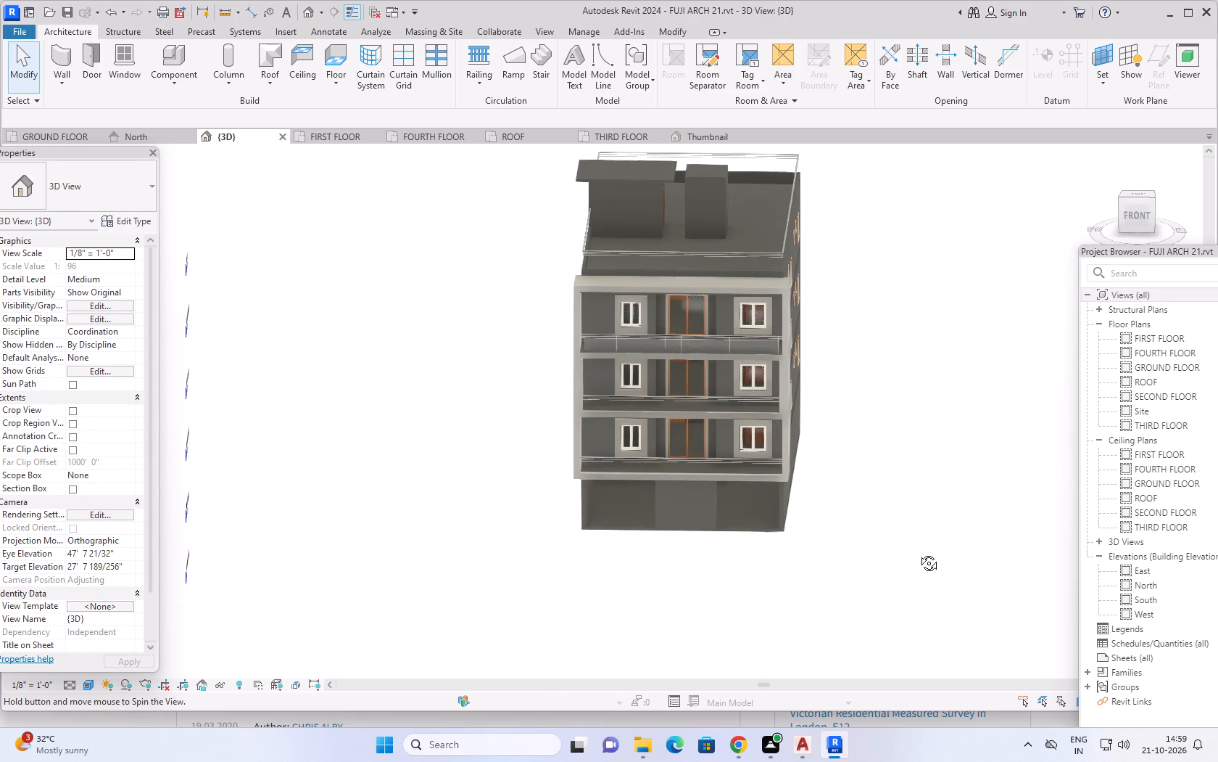
middle_click_drag(918, 552, 918, 569, "shift")
Examine the three front balconies and their railings in 3D from steeply above the facade.
middle_click_drag(913, 366, 926, 515, "shift")
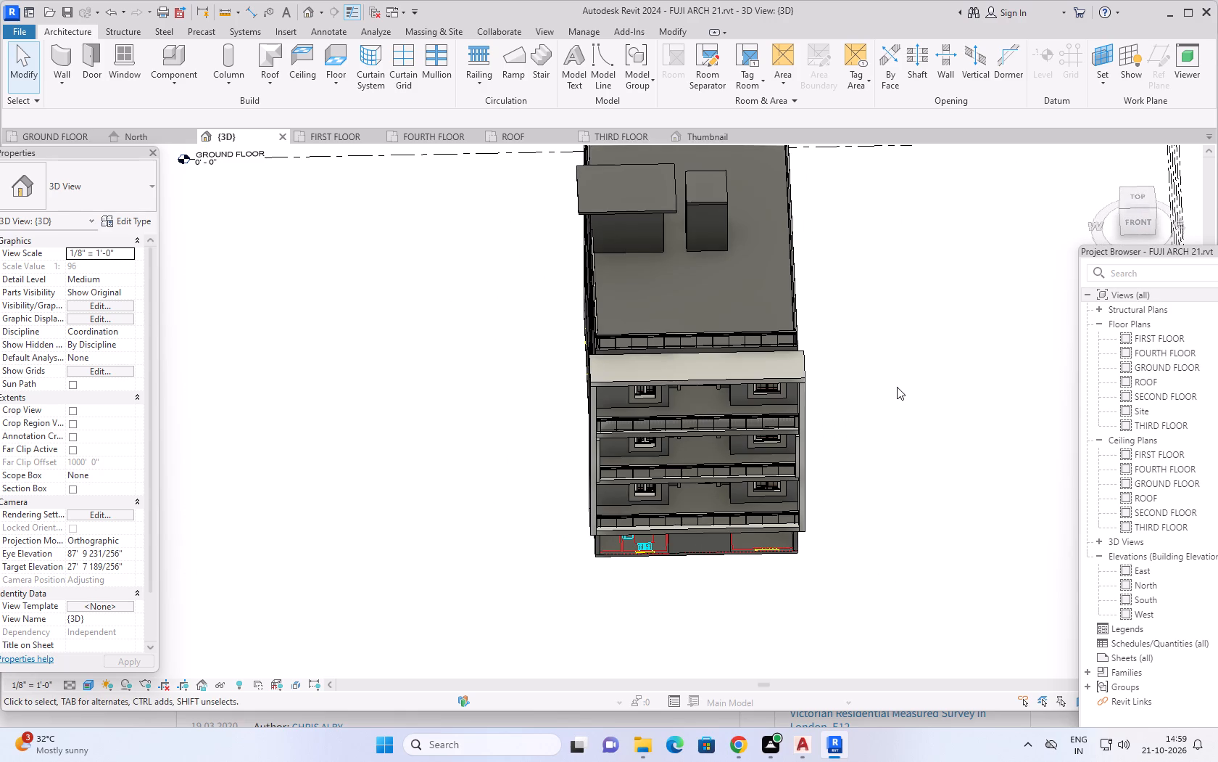
scroll(906, 370, "up", 2)
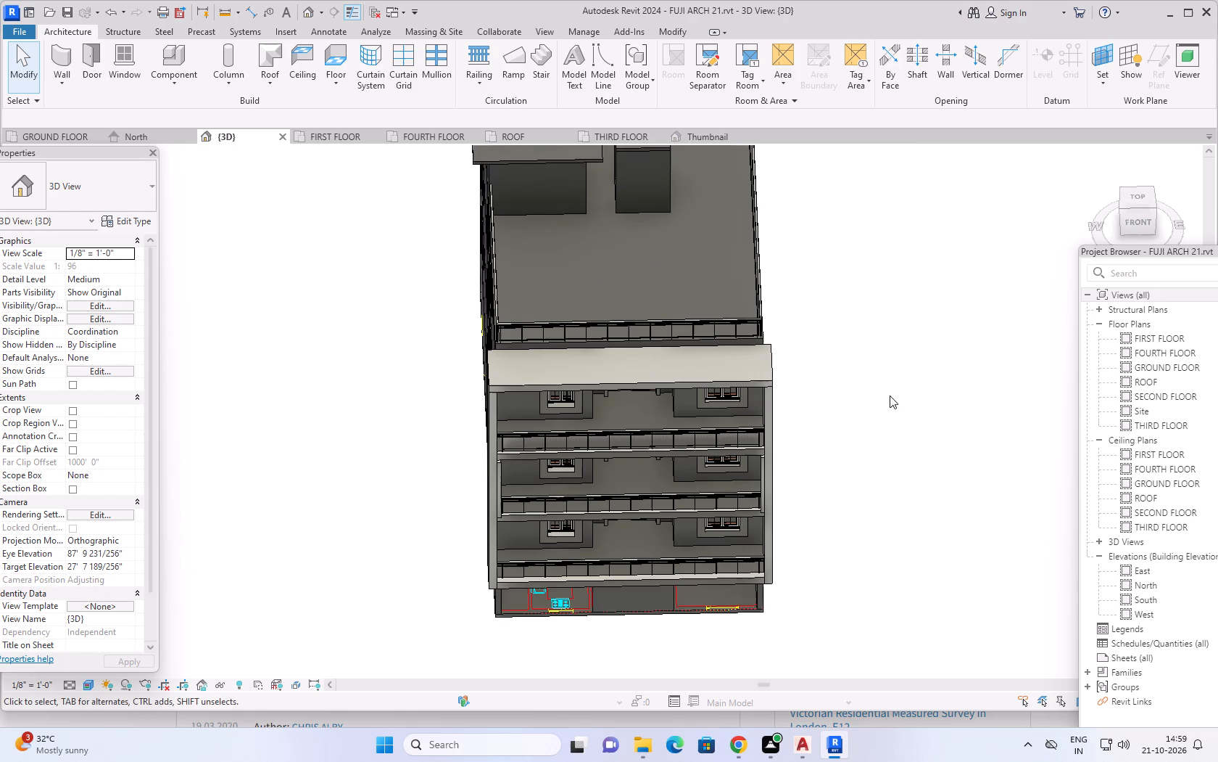
scroll(830, 498, "up", 2)
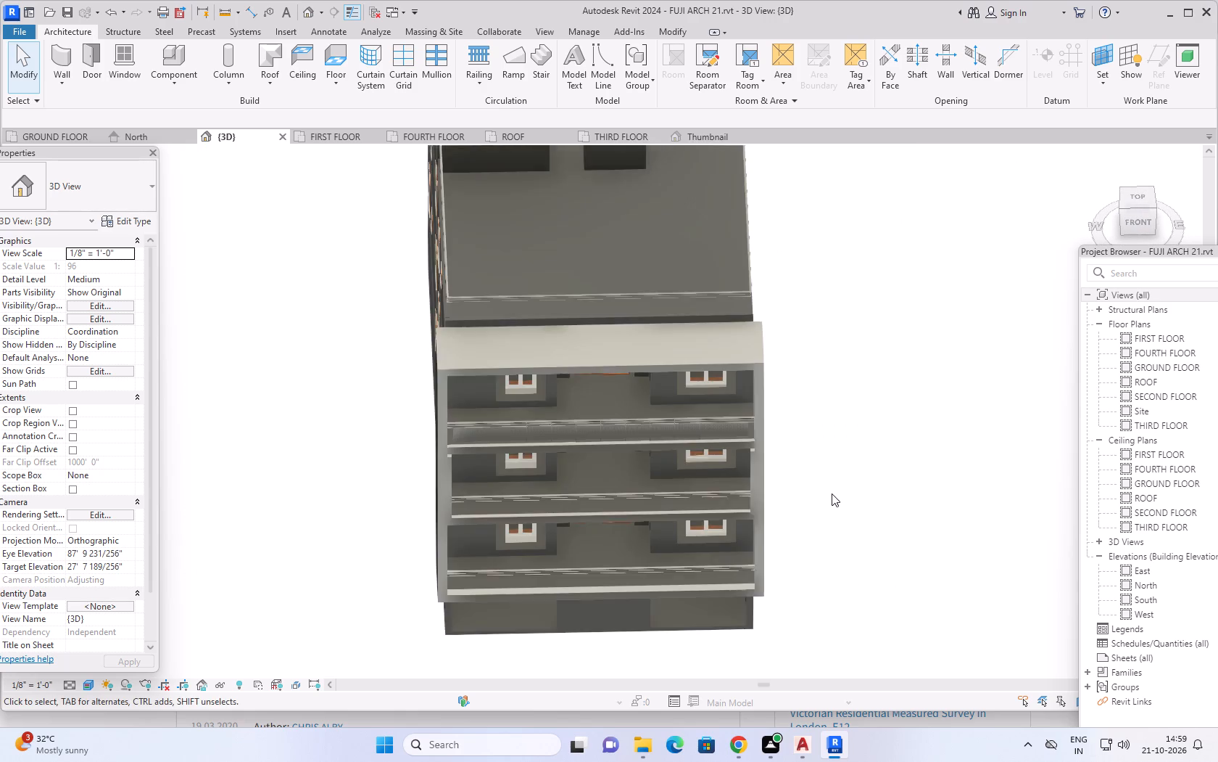
middle_click_drag(897, 439, 962, 418)
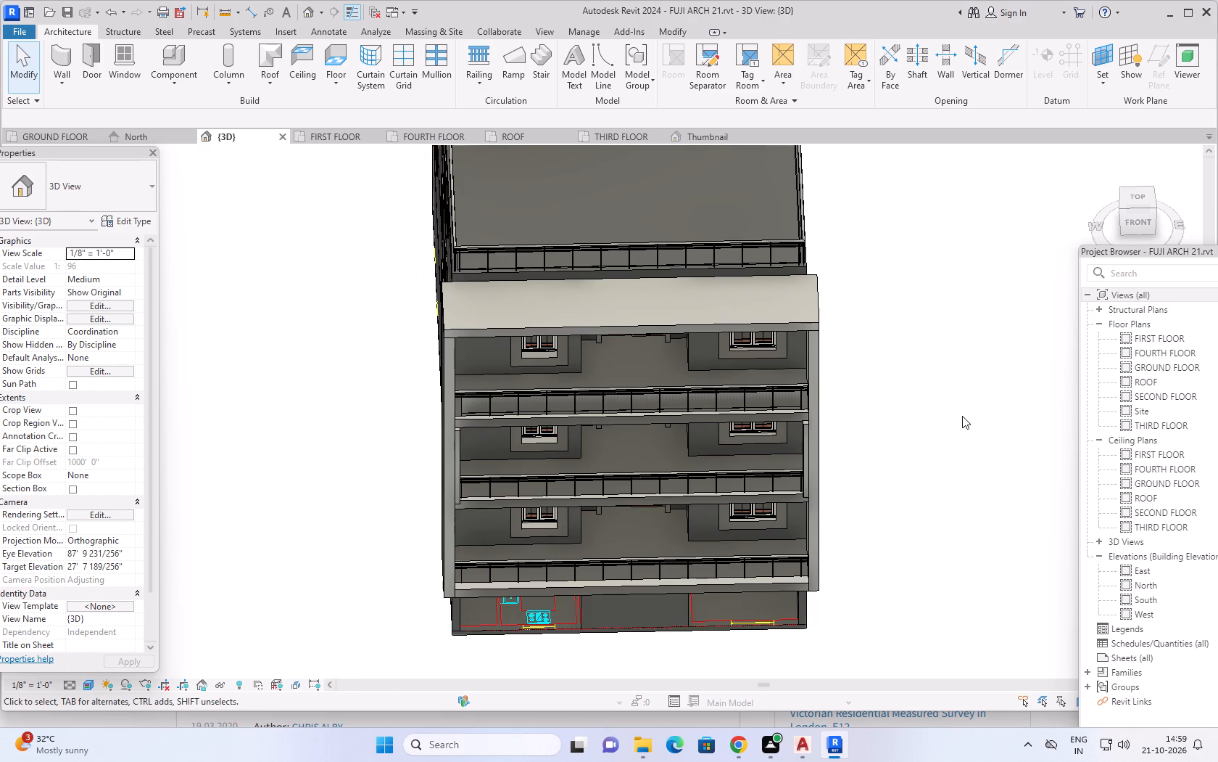
middle_click_drag(953, 419, 948, 435, "shift")
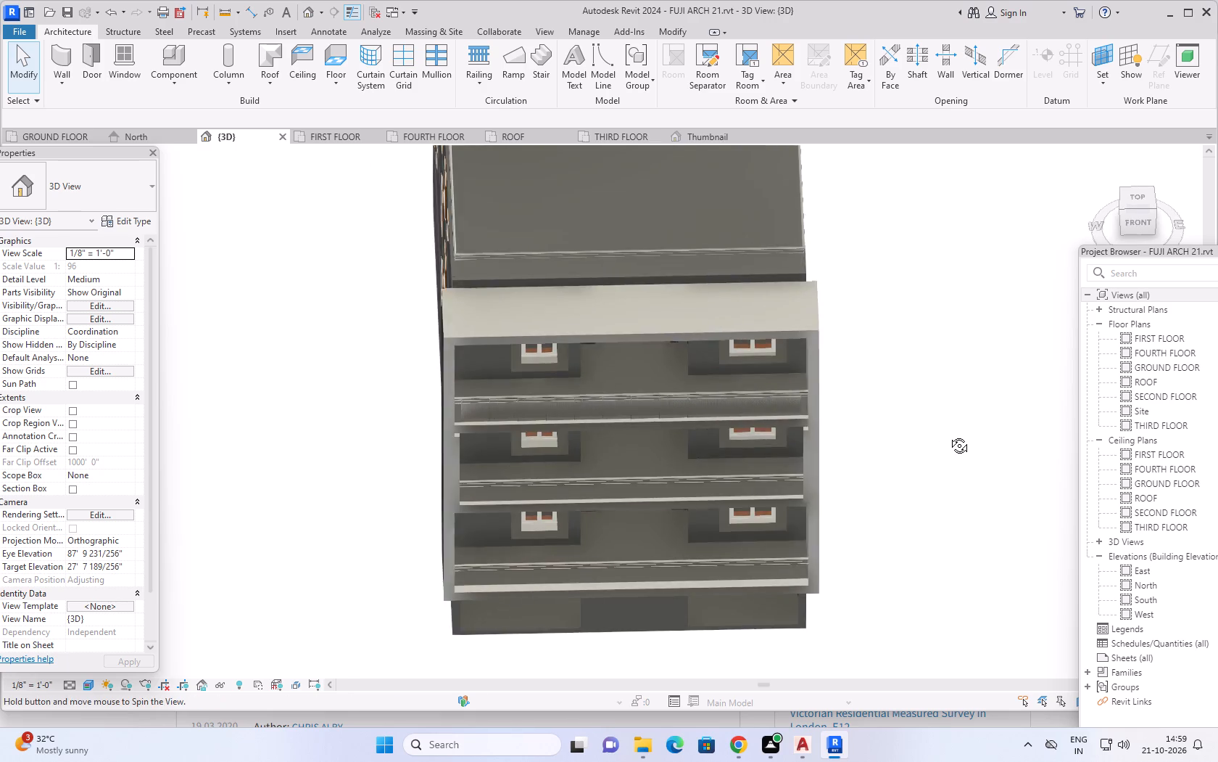
middle_click_drag(948, 435, 945, 439, "shift")
middle_click_drag(953, 410, 939, 459, "shift")
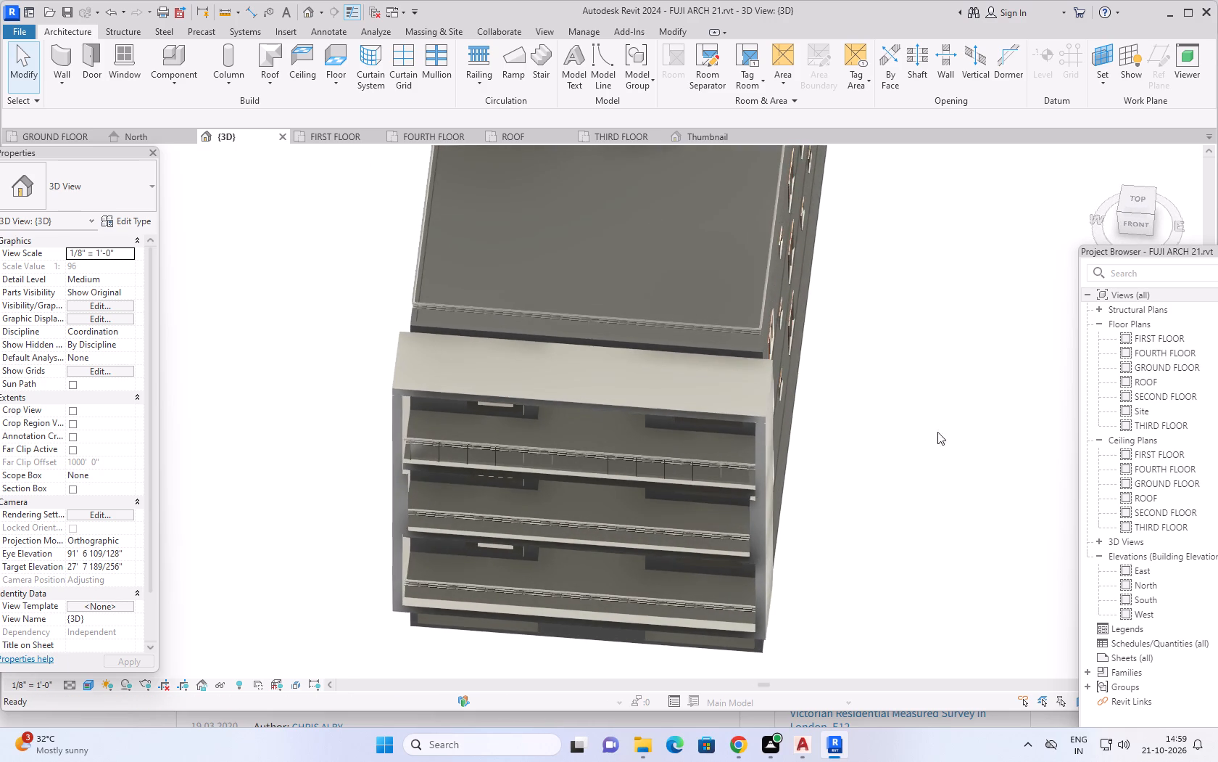
scroll(937, 394, "down", 3)
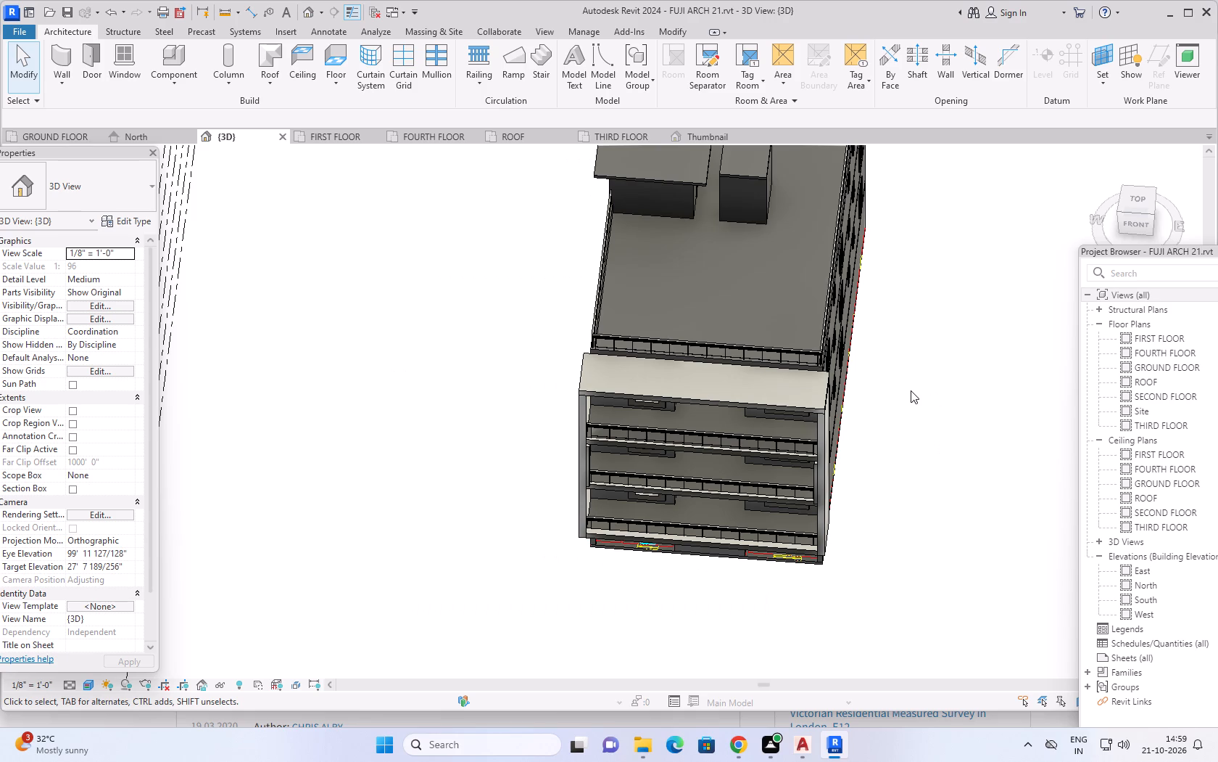
scroll(908, 350, "down", 3)
Inspect the side wall, rear facade and roof in 3D, including the rooftop stair room's door and the roof railing.
middle_click_drag(938, 301, 826, 437)
middle_click_drag(858, 552, 858, 534, "shift")
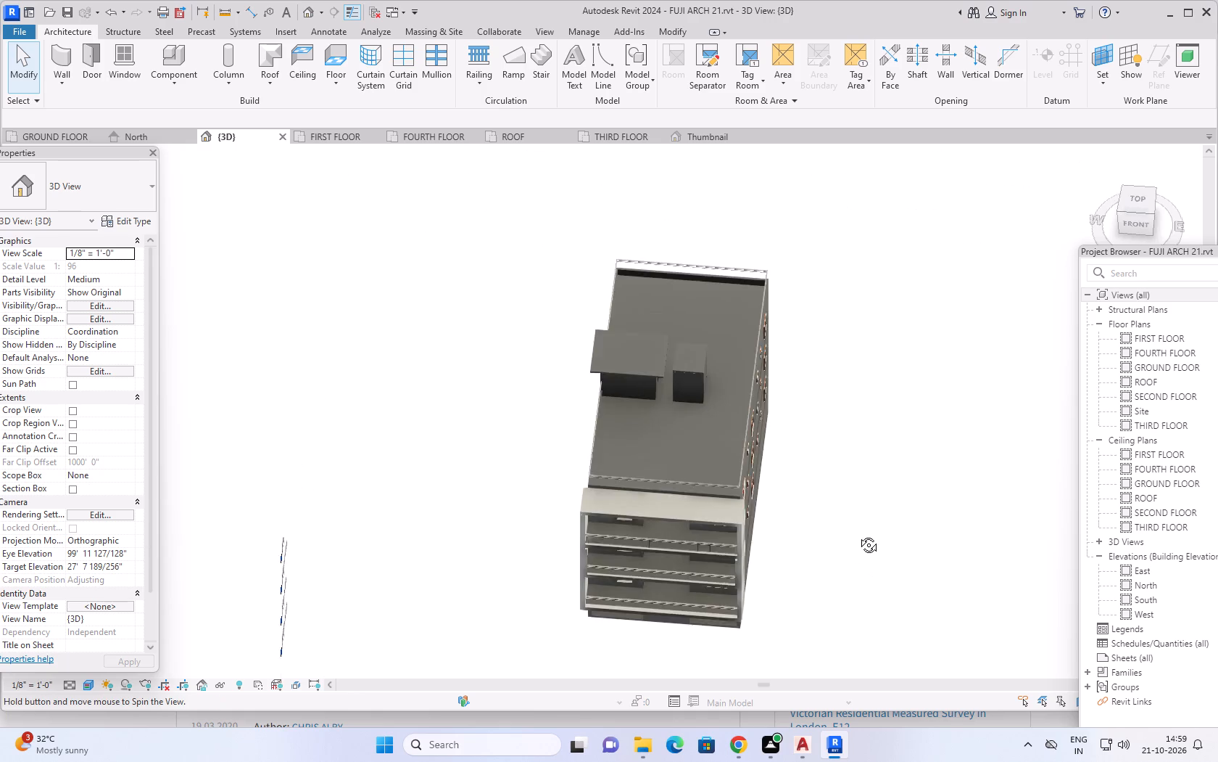
middle_click_drag(858, 534, 566, 452, "shift")
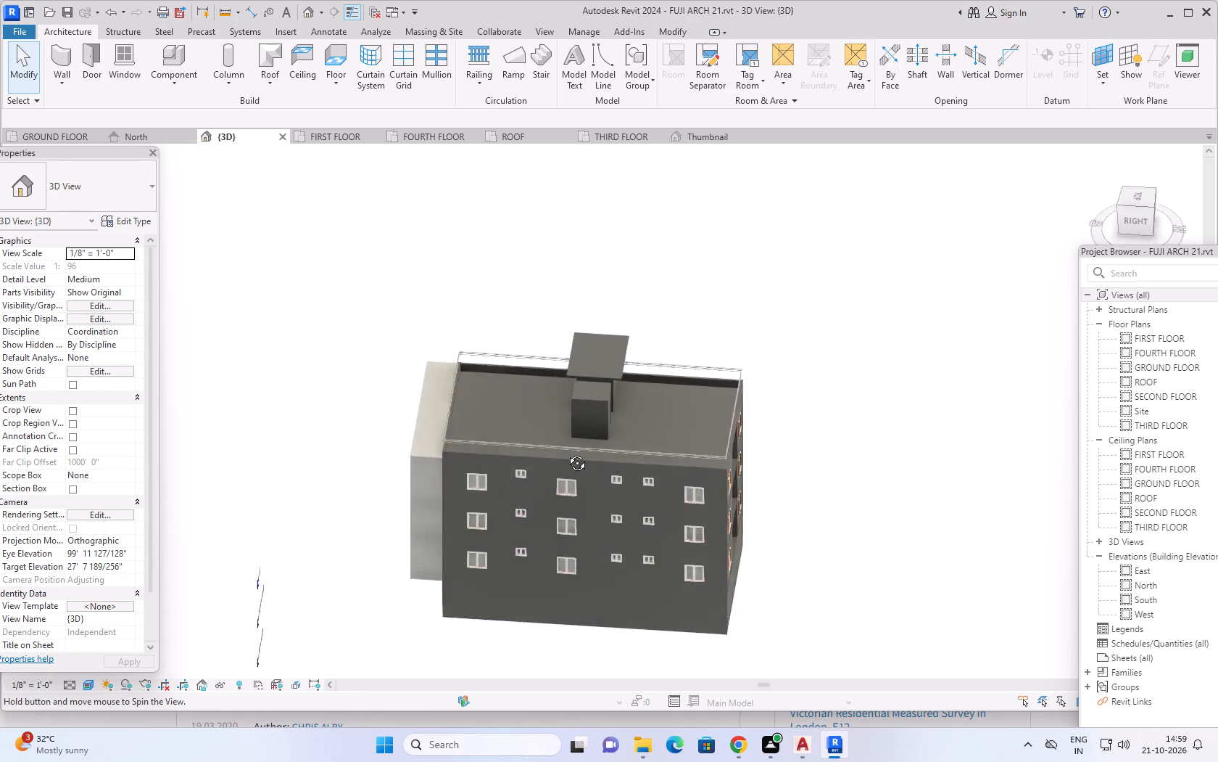
middle_click_drag(566, 452, 419, 345, "shift")
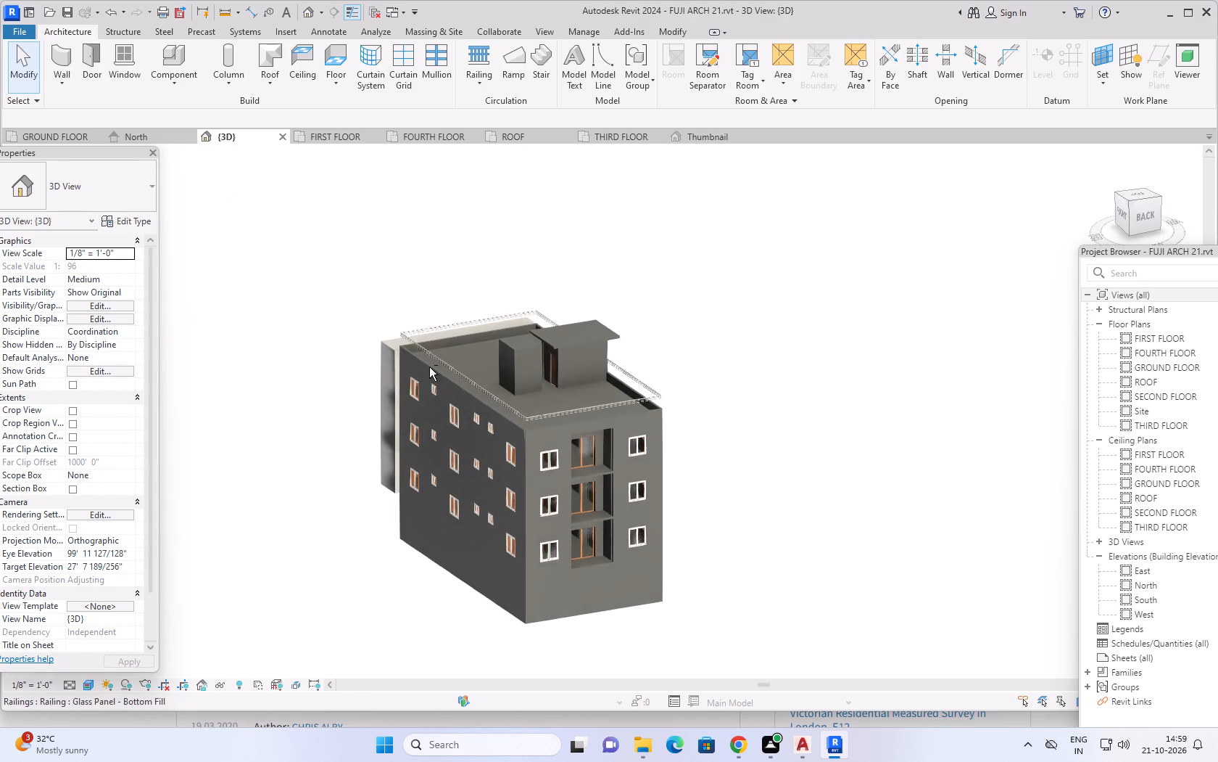
scroll(490, 363, "up", 4)
scroll(544, 390, "up", 3)
scroll(604, 399, "up", 4)
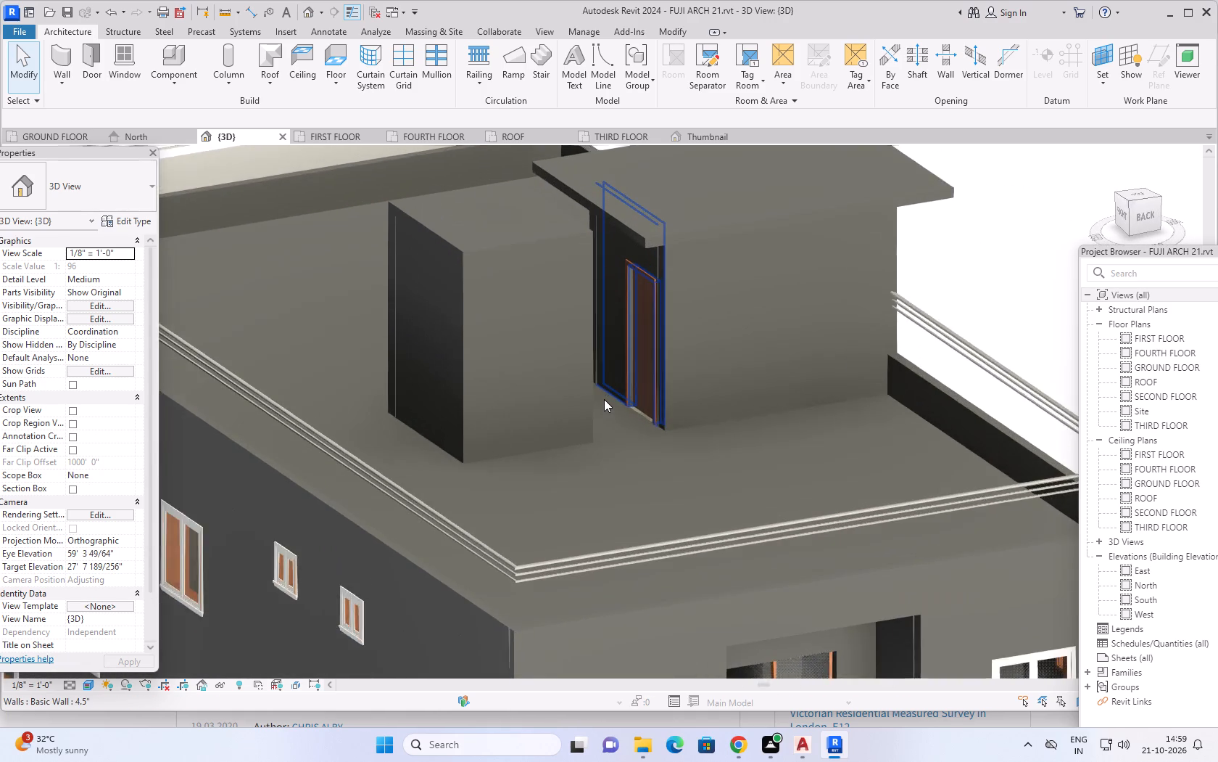
scroll(604, 399, "up", 1)
scroll(604, 399, "down", 13)
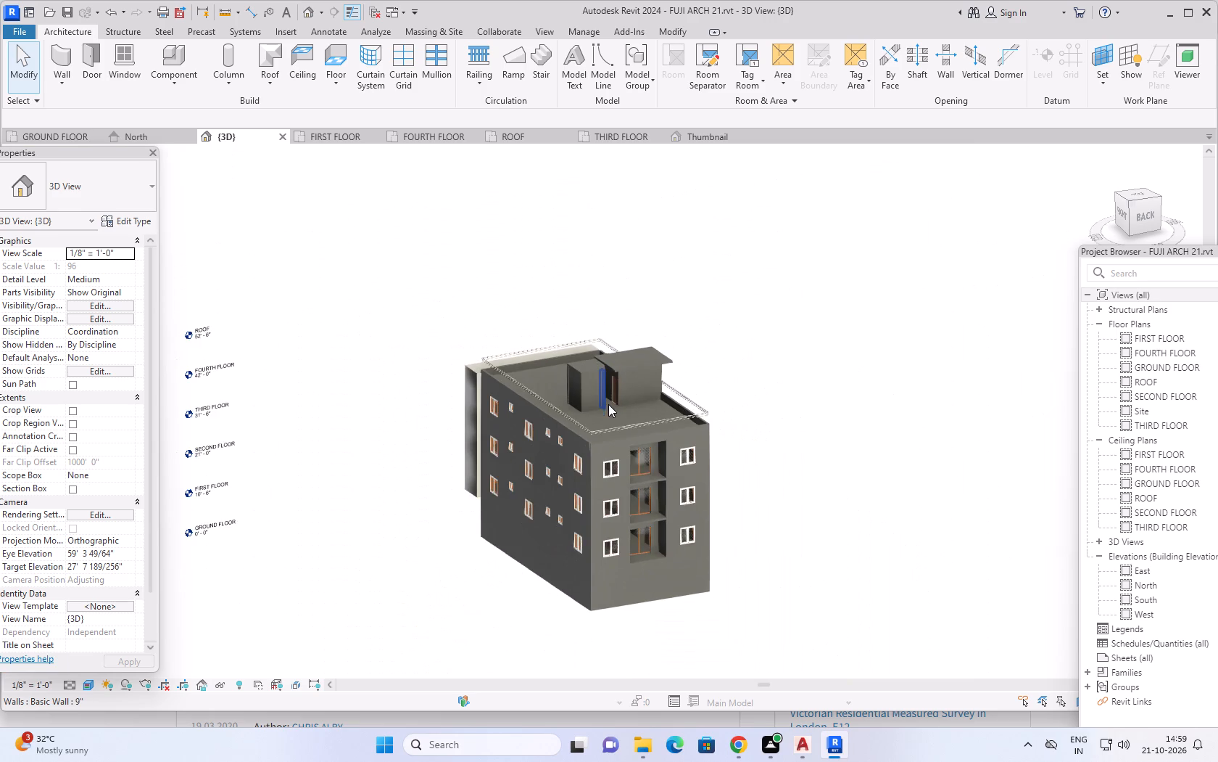
scroll(608, 404, "down", 2)
Review the front facade in 3D again, from the front corner, straight on, slightly below and above the balconies.
middle_click_drag(487, 524, 505, 544, "shift")
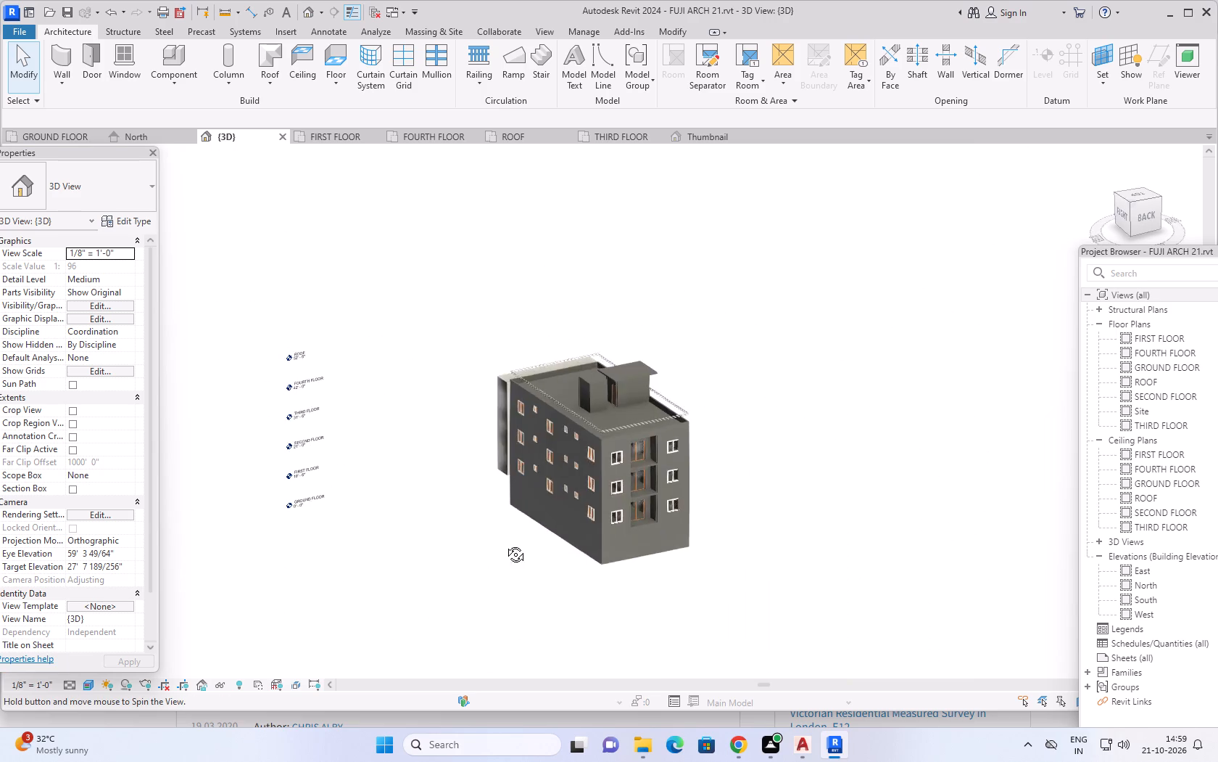
middle_click_drag(505, 544, 863, 492, "shift")
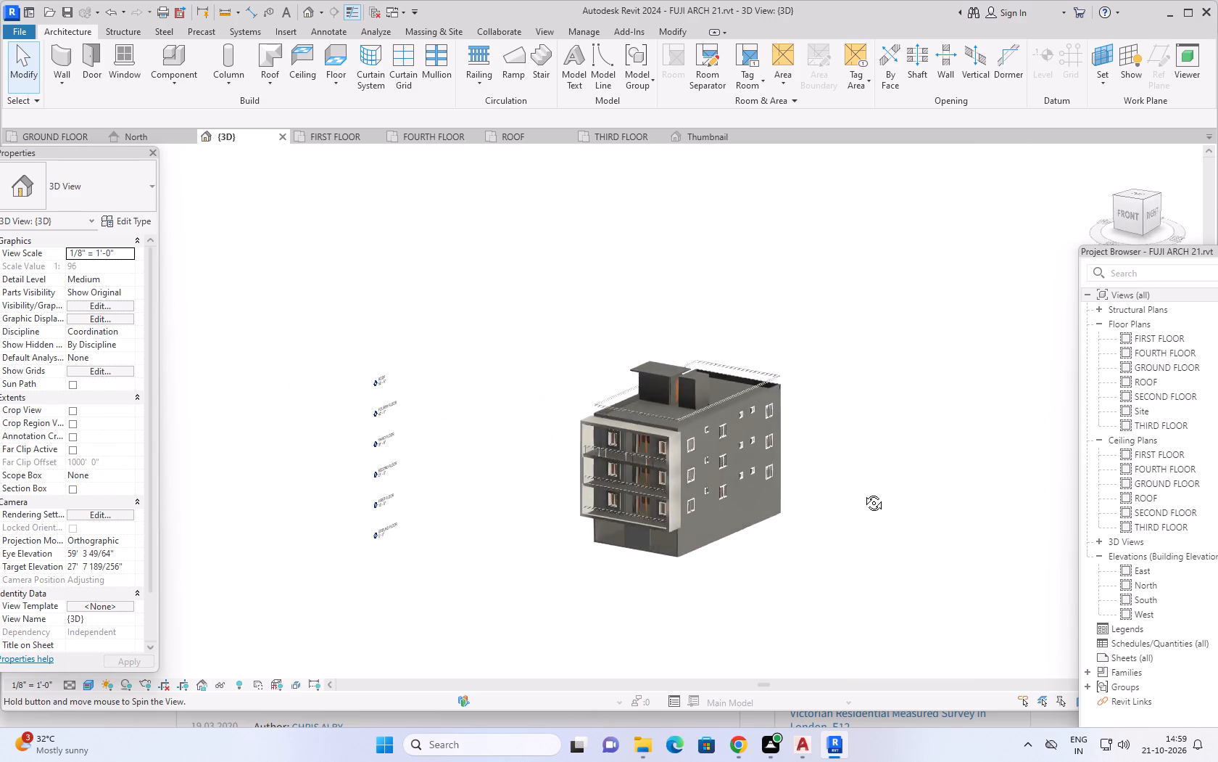
middle_click_drag(863, 492, 942, 465, "shift")
scroll(704, 516, "up", 3)
scroll(732, 591, "up", 3)
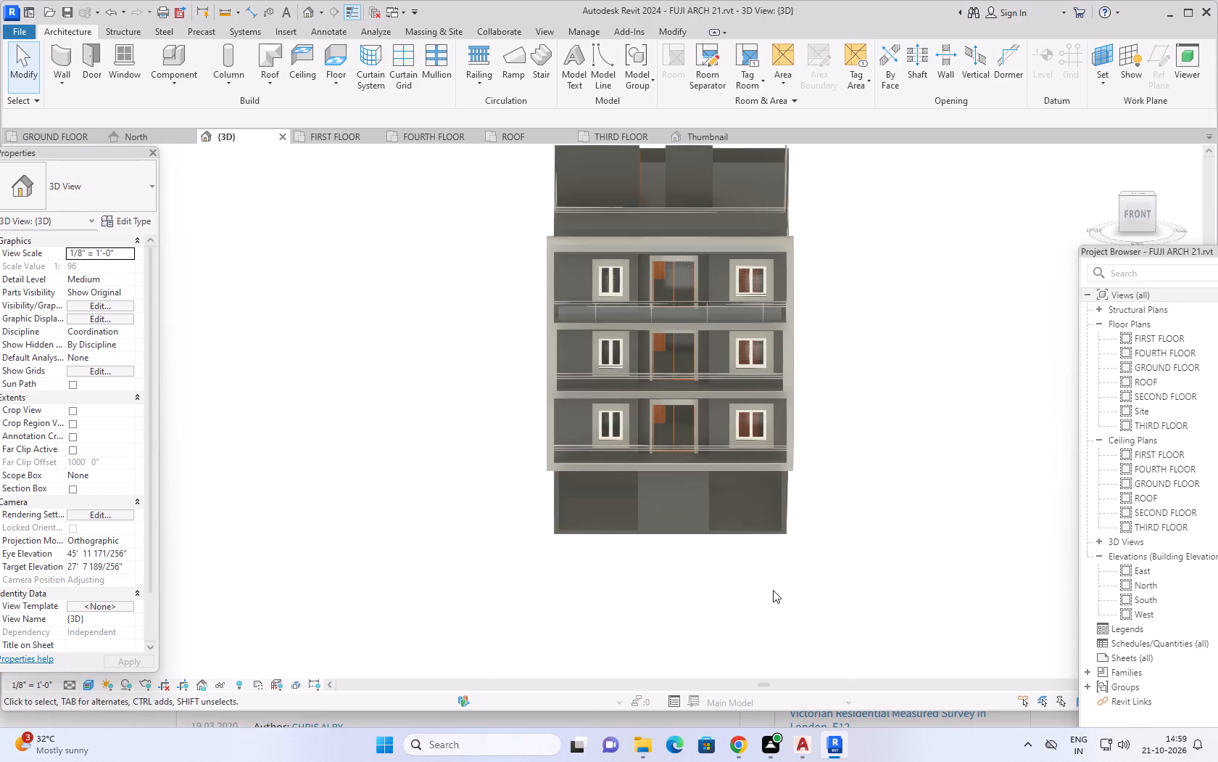
middle_click_drag(788, 564, 798, 527, "shift")
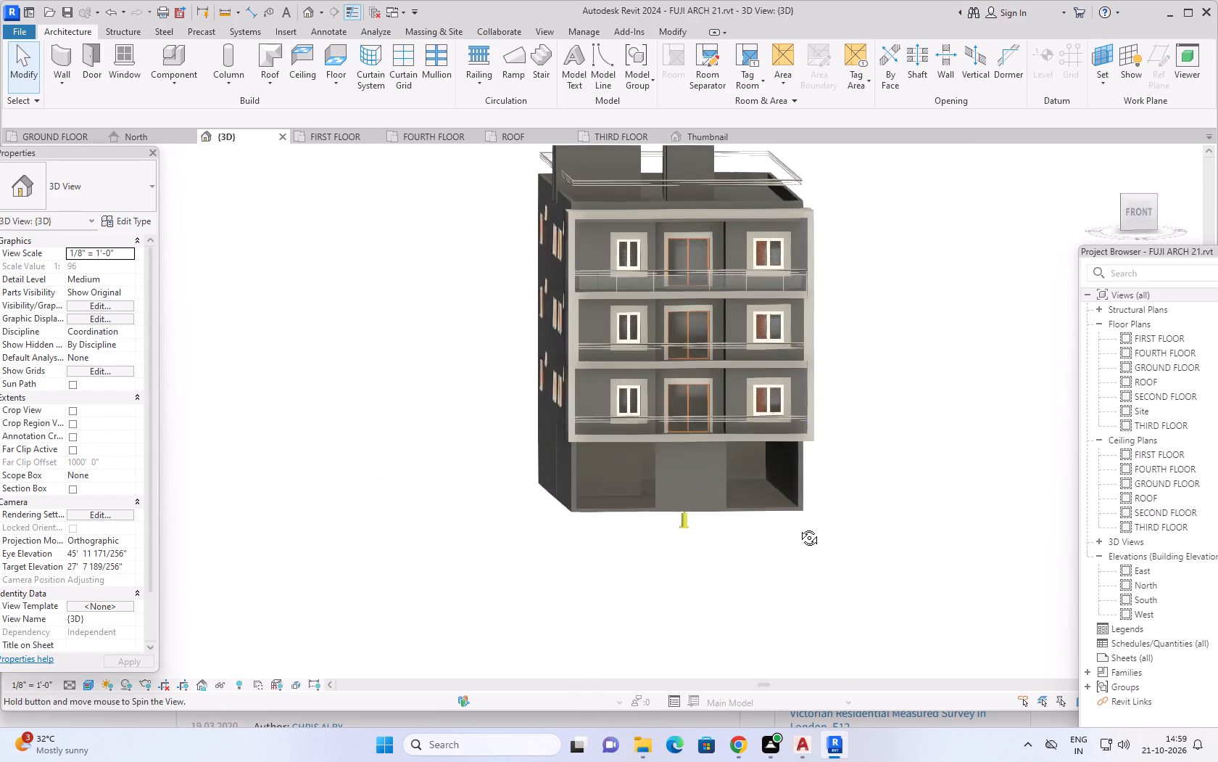
middle_click_drag(798, 527, 797, 530, "shift")
scroll(908, 400, "up", 1)
middle_click_drag(908, 400, 903, 459)
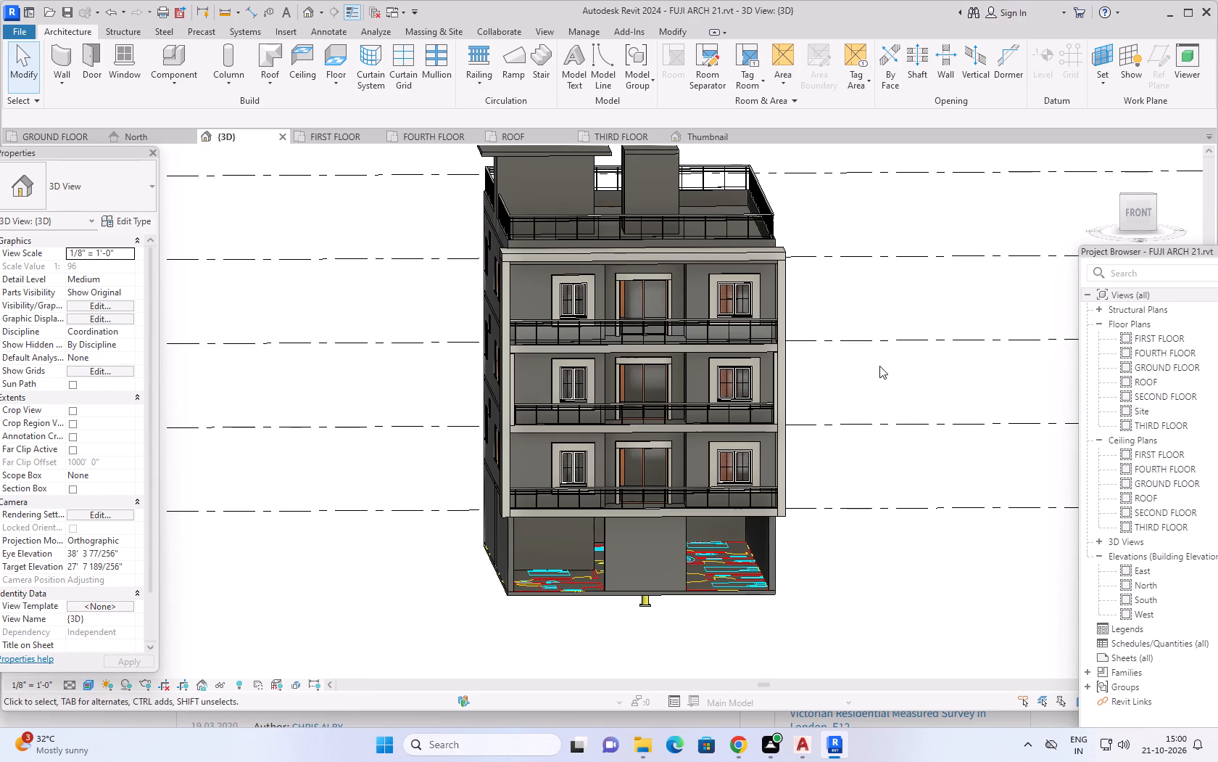
middle_click_drag(879, 366, 872, 395)
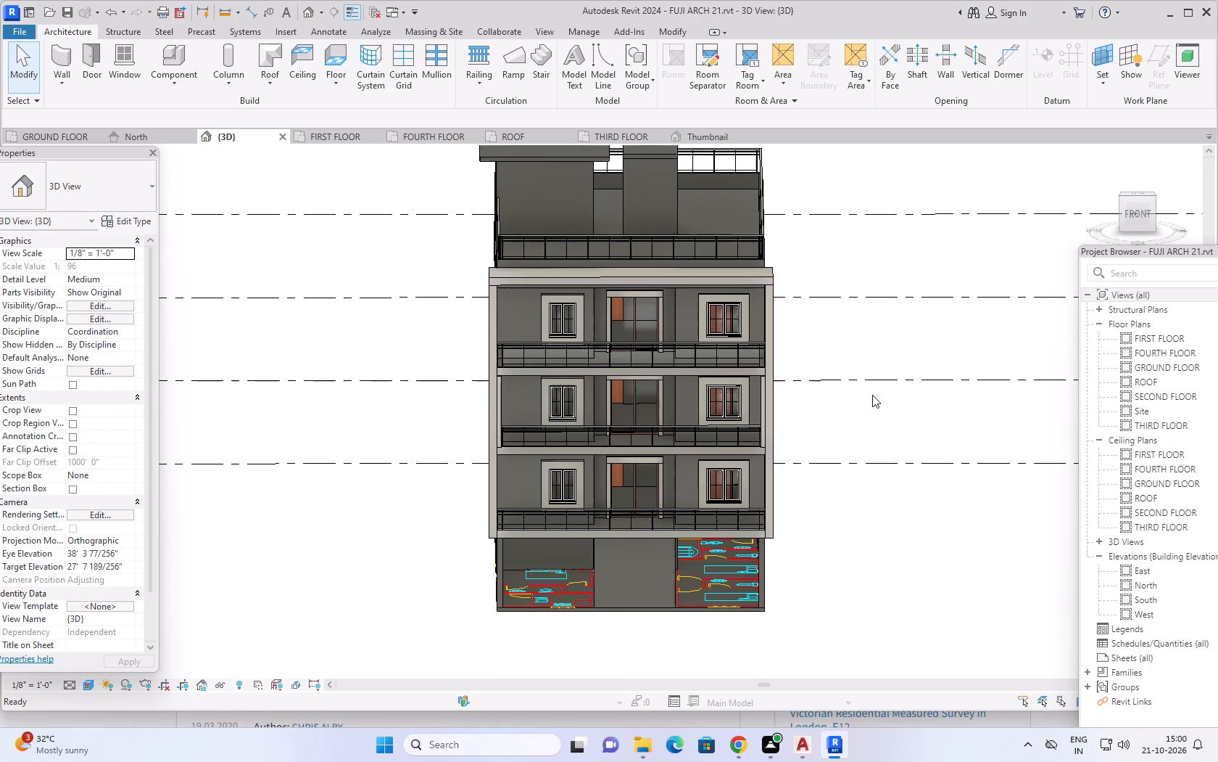
scroll(829, 423, "down", 1)
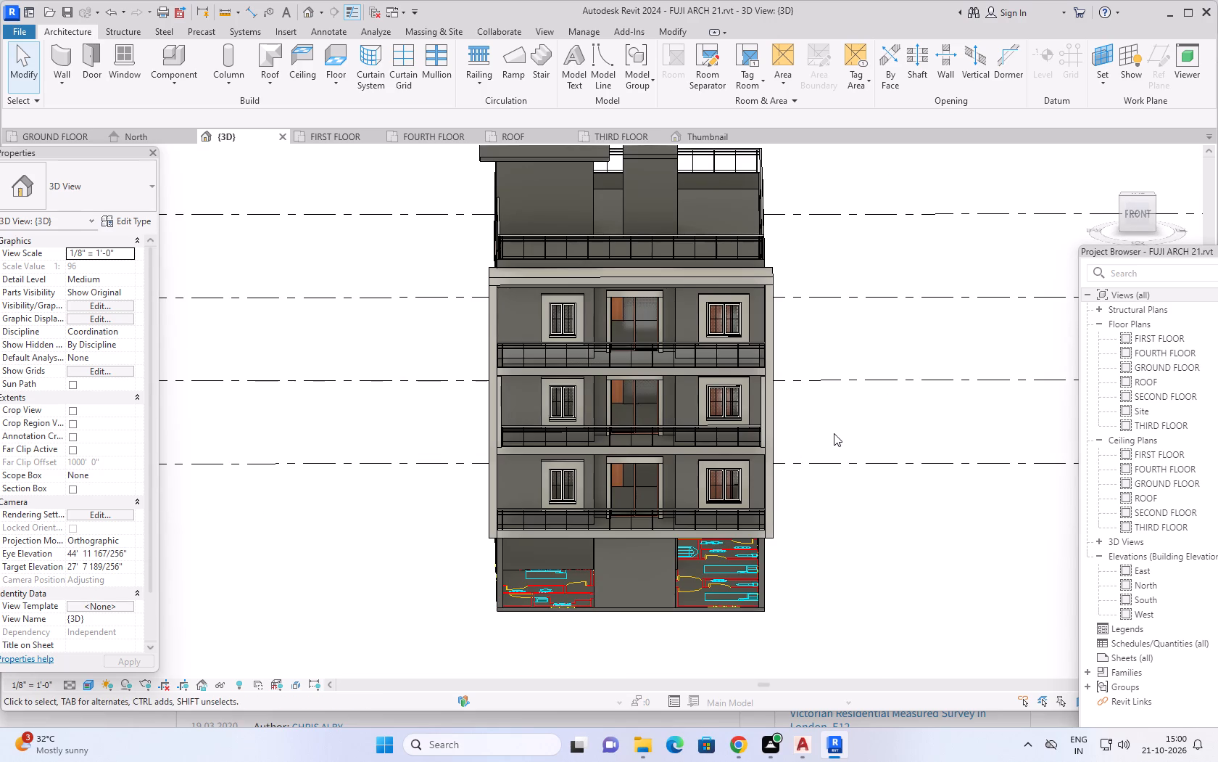
middle_click_drag(861, 337, 834, 586, "shift")
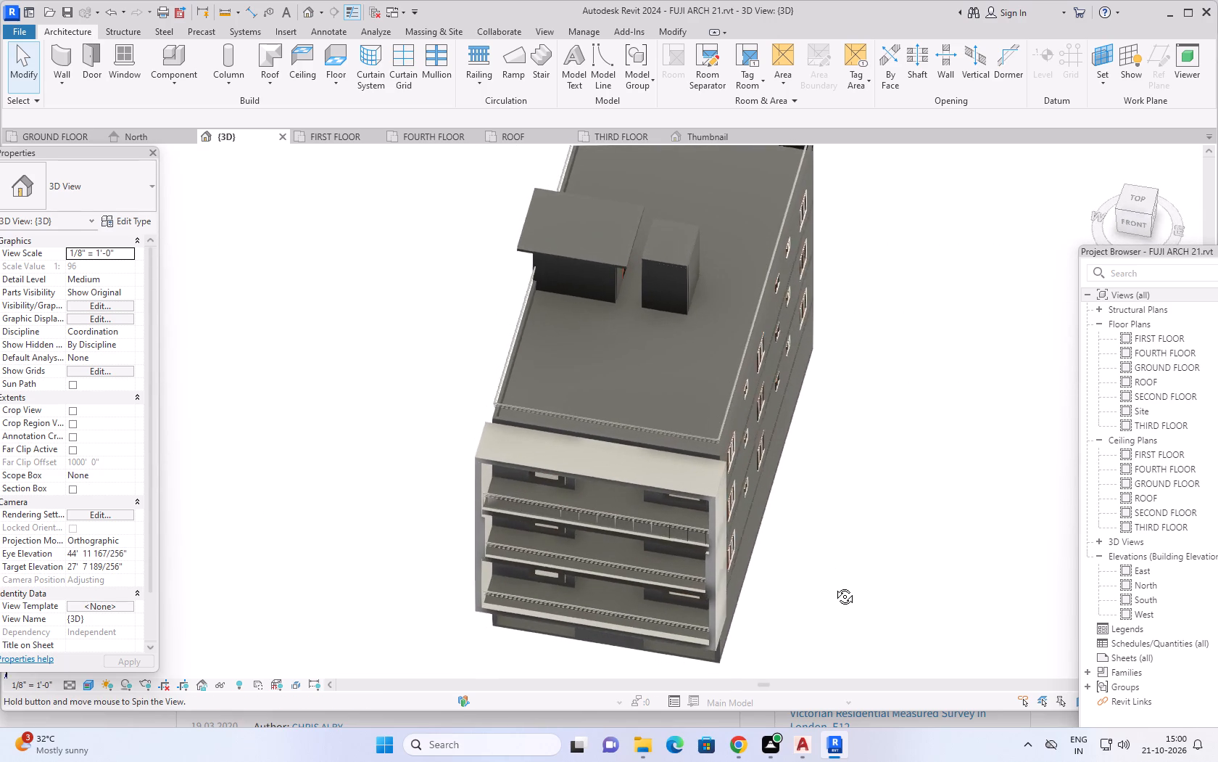
middle_click_drag(834, 586, 835, 585, "shift")
middle_click_drag(845, 561, 861, 507)
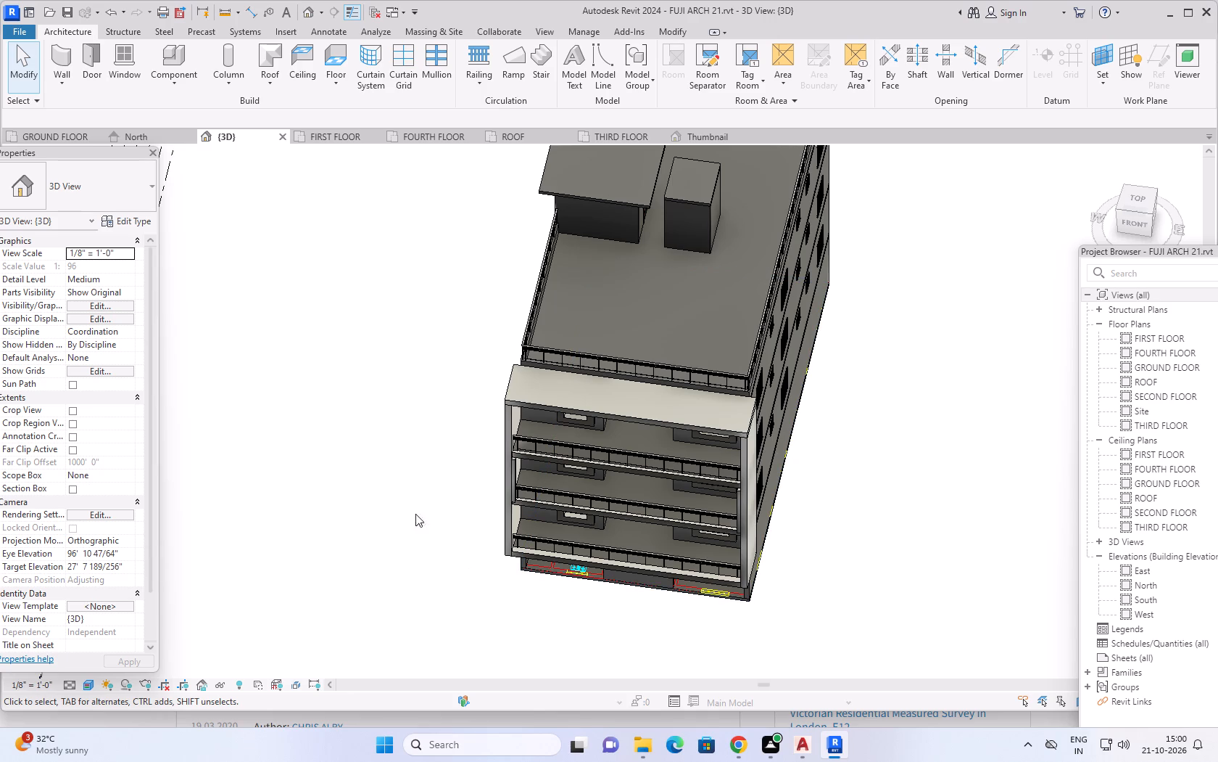
Examine the first floor plan, including the front balcony, its sliding door opening and the apartment layout.
left_click(346, 134)
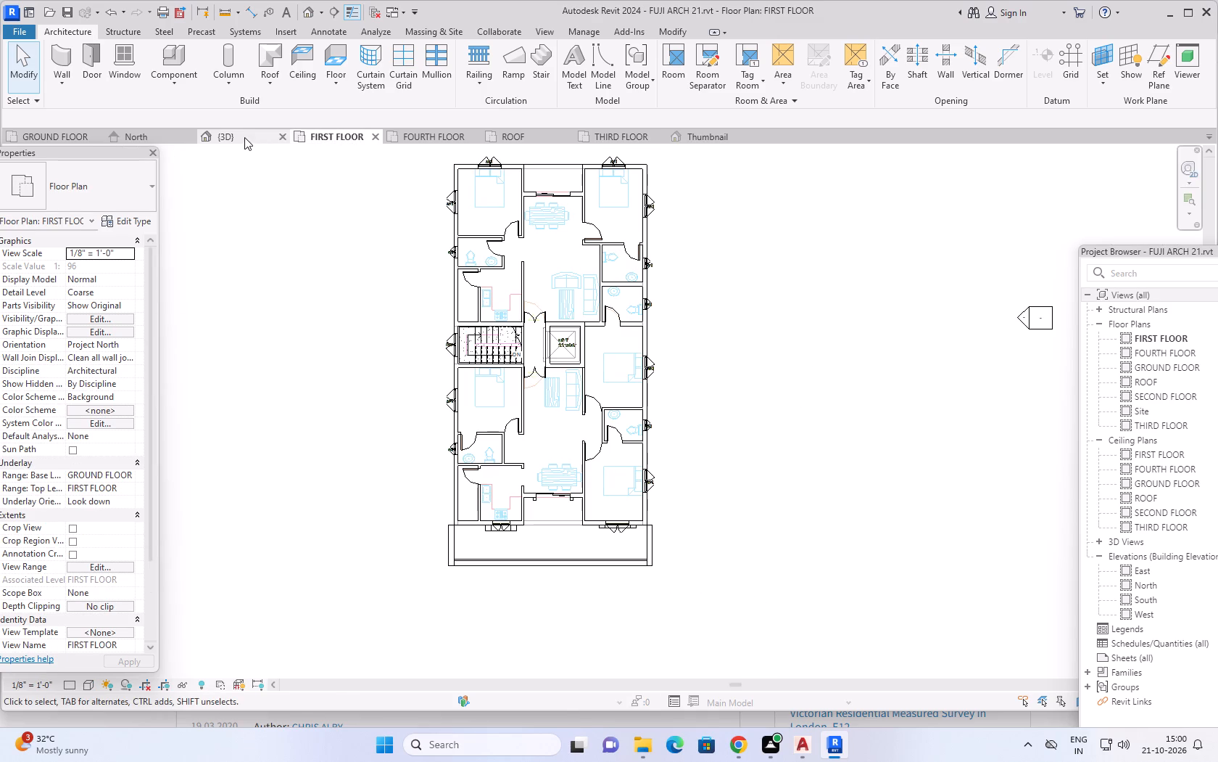
scroll(492, 556, "up", 5)
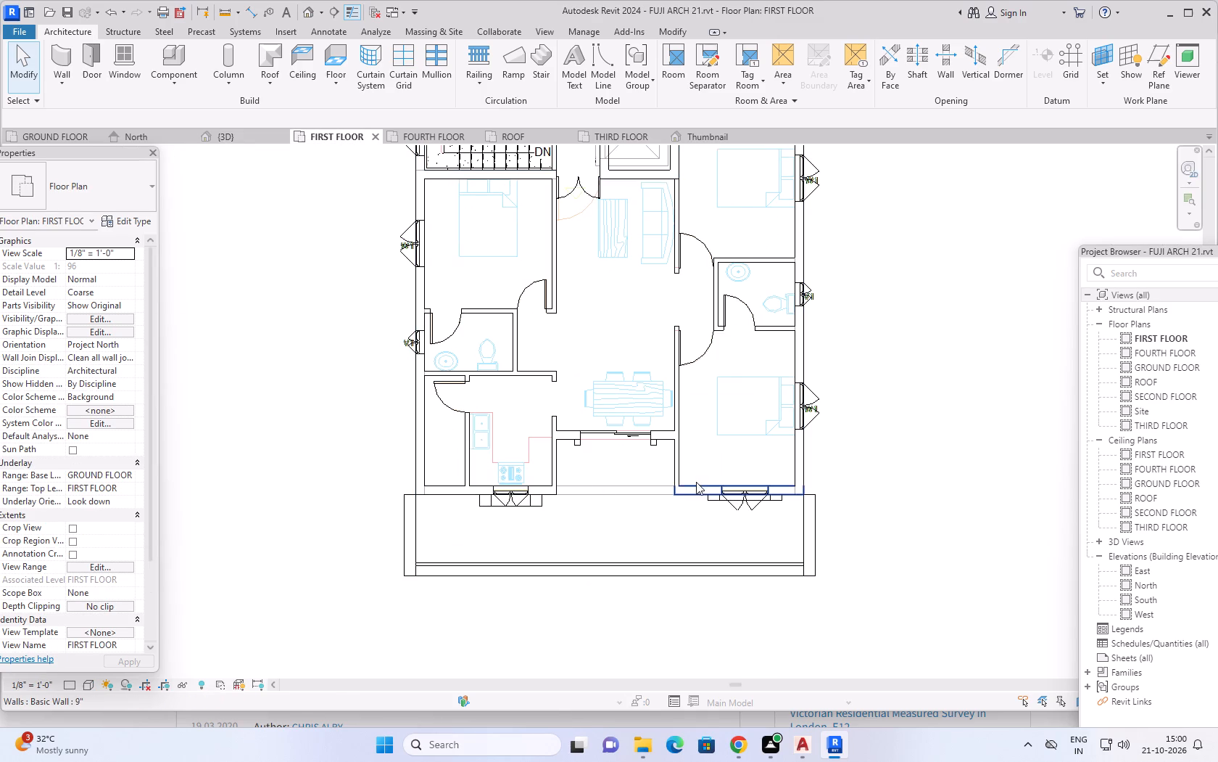
scroll(546, 442, "down", 4)
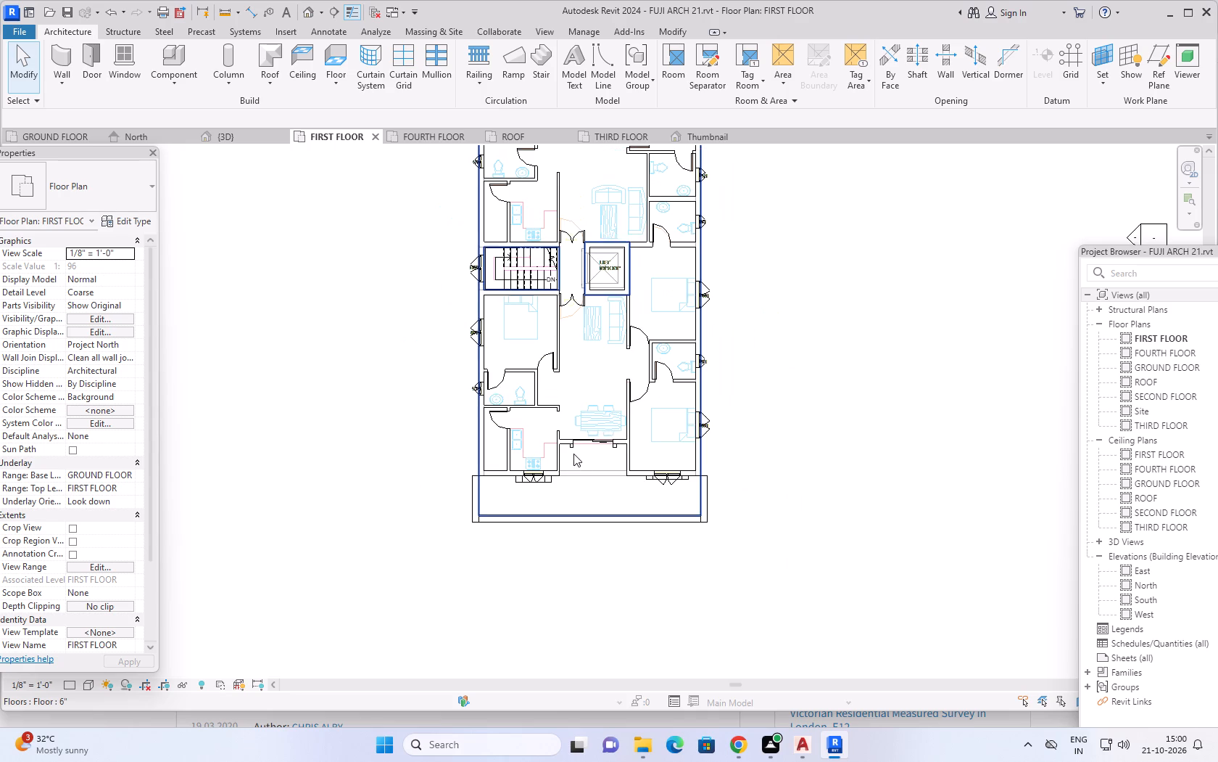
middle_click_drag(795, 401, 745, 434)
scroll(571, 515, "up", 2)
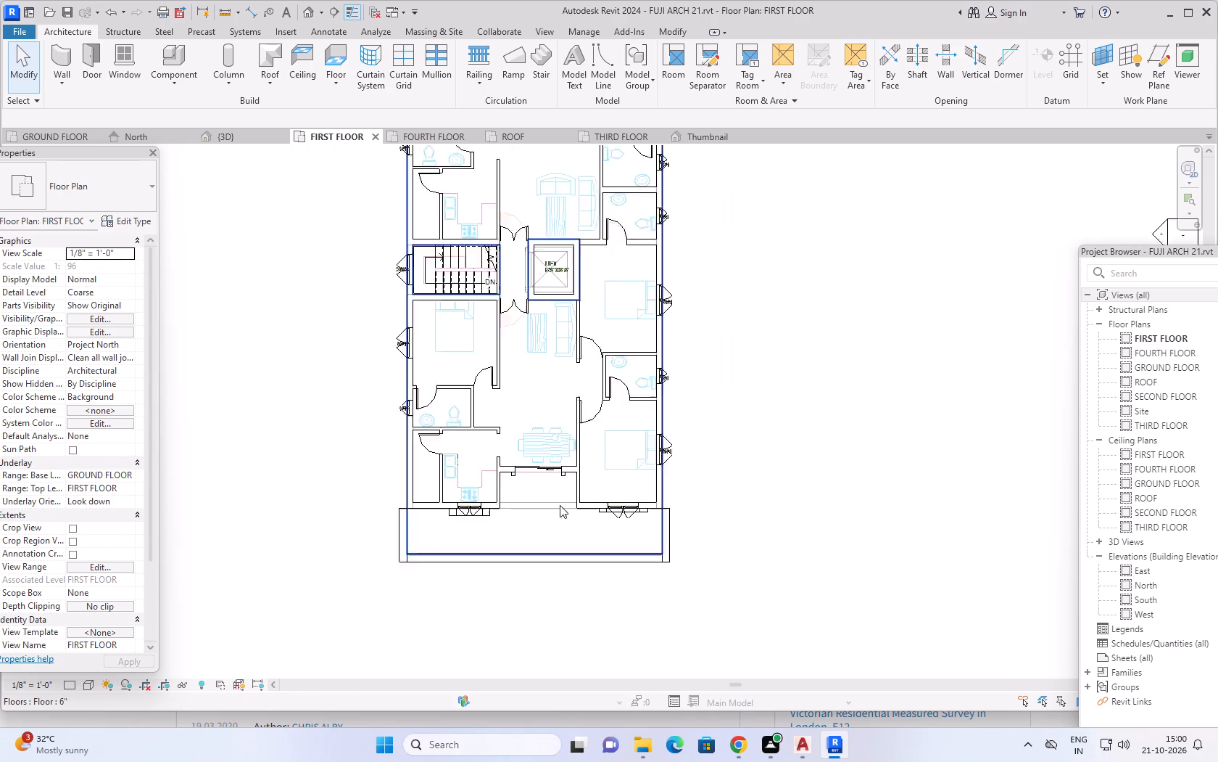
scroll(560, 505, "up", 2)
scroll(505, 459, "up", 7)
scroll(561, 455, "down", 2)
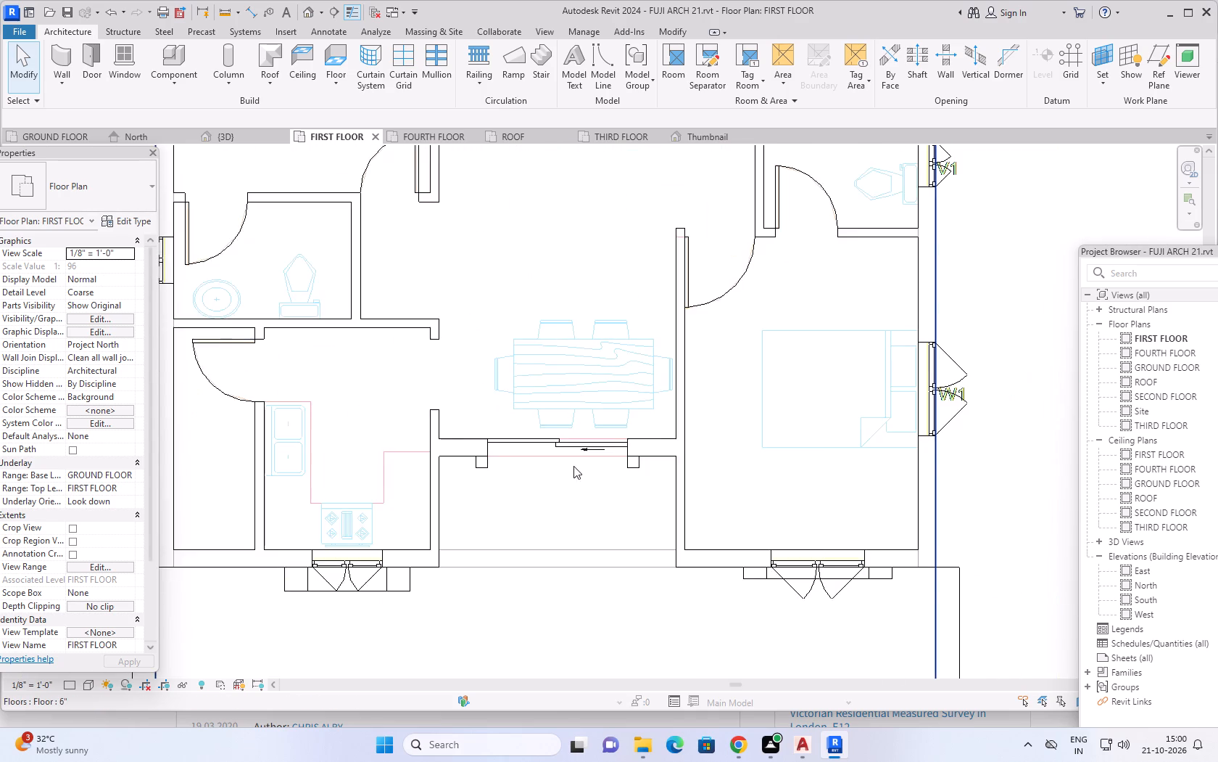
scroll(574, 466, "down", 6)
scroll(688, 483, "down", 2)
middle_click_drag(795, 357, 755, 429)
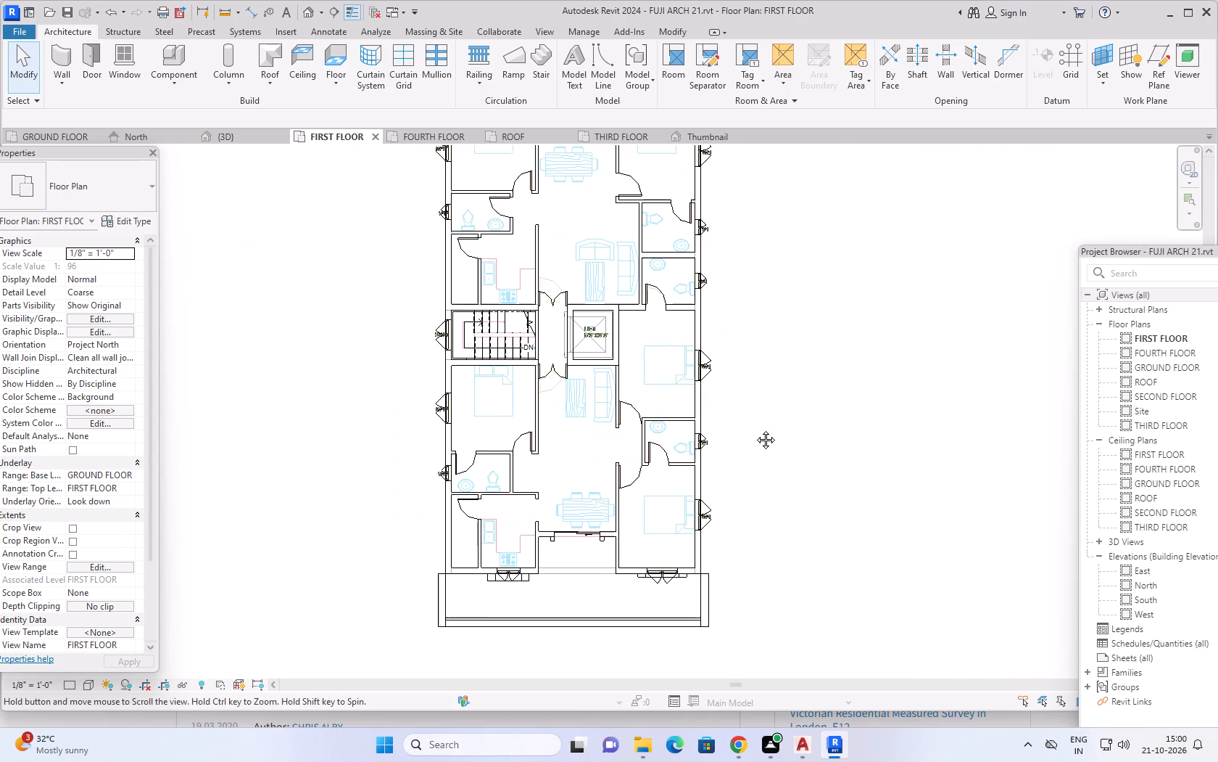
middle_click_drag(755, 429, 755, 435)
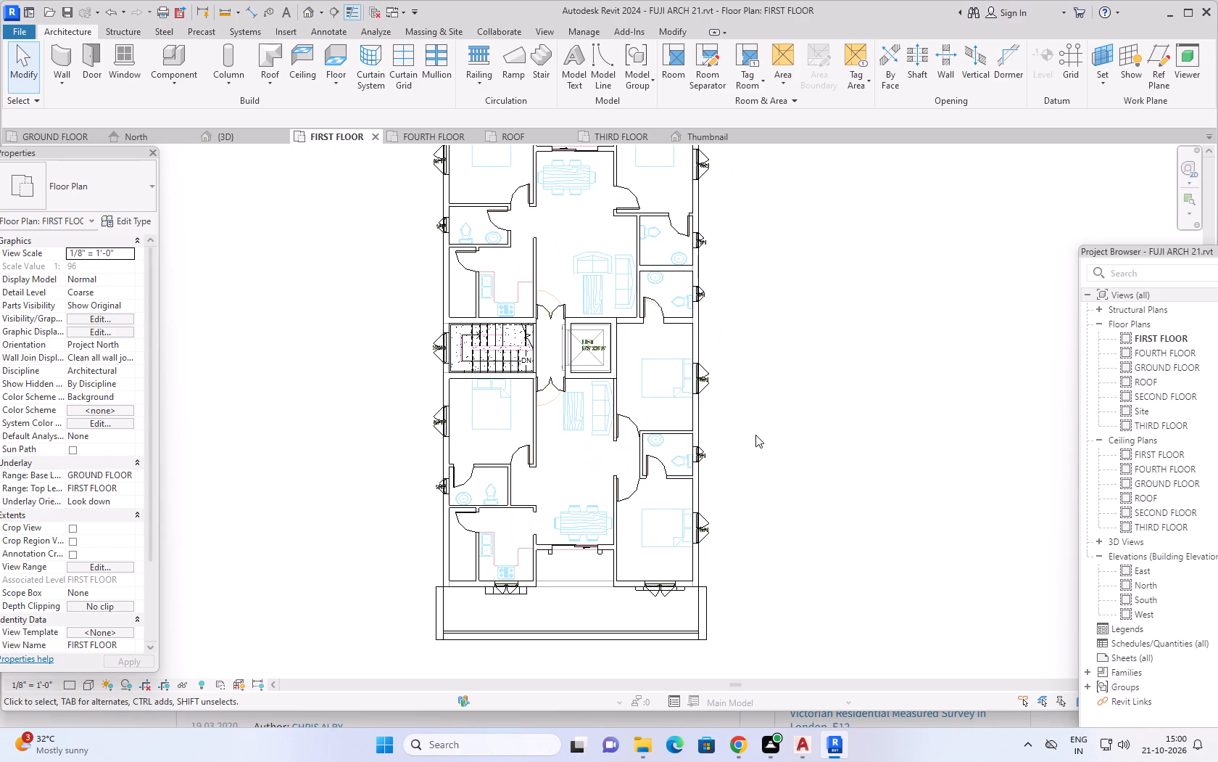
scroll(750, 274, "down", 3)
middle_click_drag(890, 290, 858, 308)
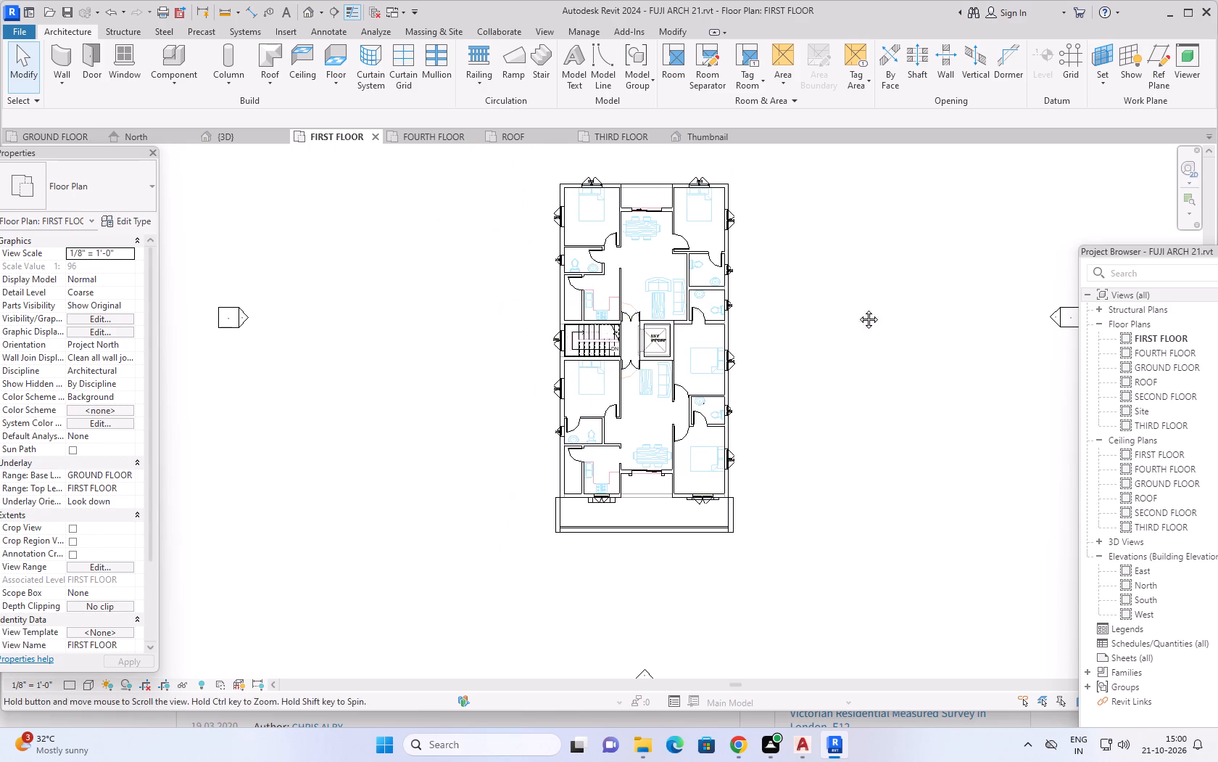
middle_click_drag(858, 308, 793, 333)
middle_click_drag(754, 348, 682, 327, "shift")
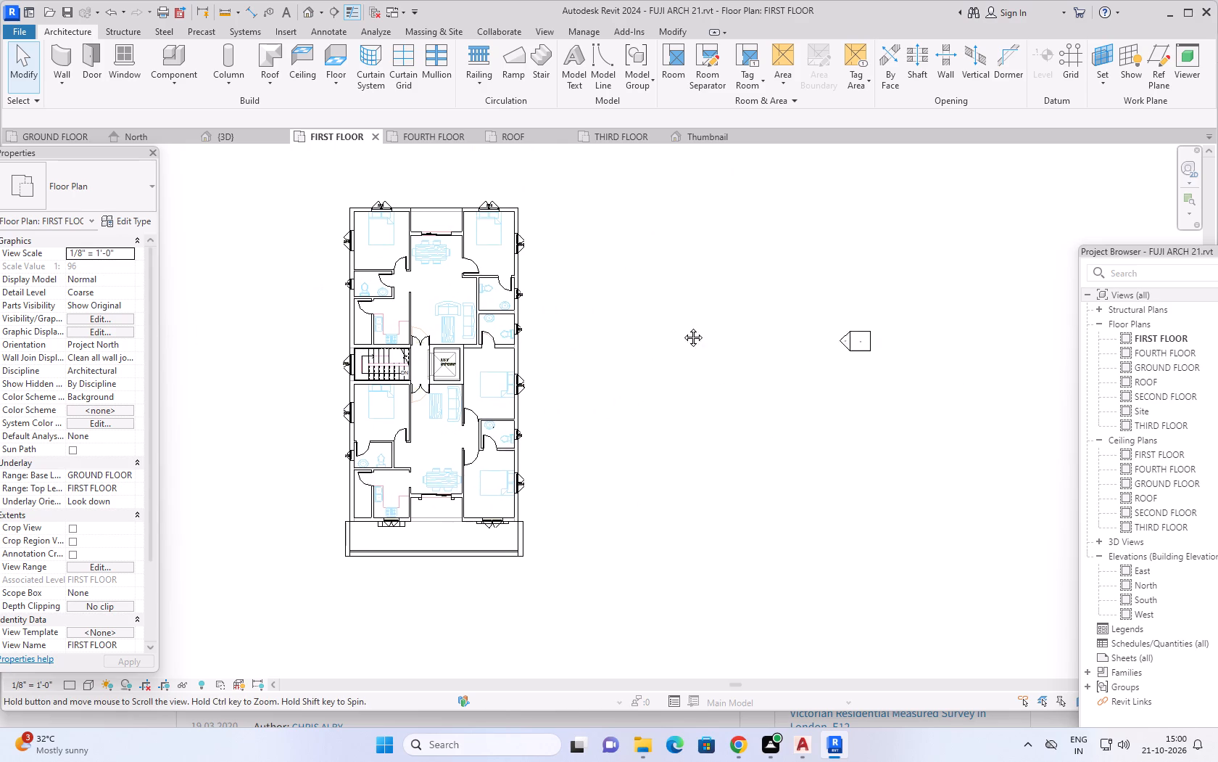
middle_click_drag(682, 327, 771, 344, "shift")
Review the front balconies, window side wall and roof in 3D, coming round to the opposite front corner.
left_click(226, 142)
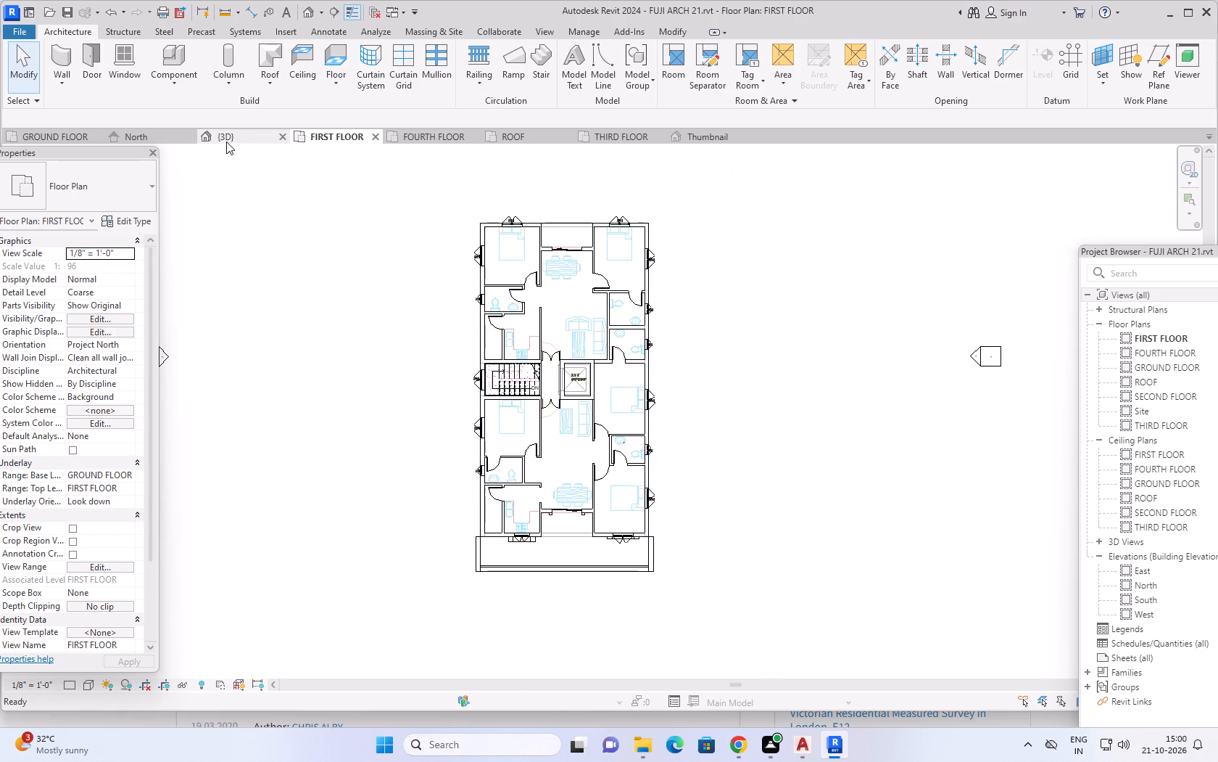
middle_click_drag(840, 486, 874, 364, "shift")
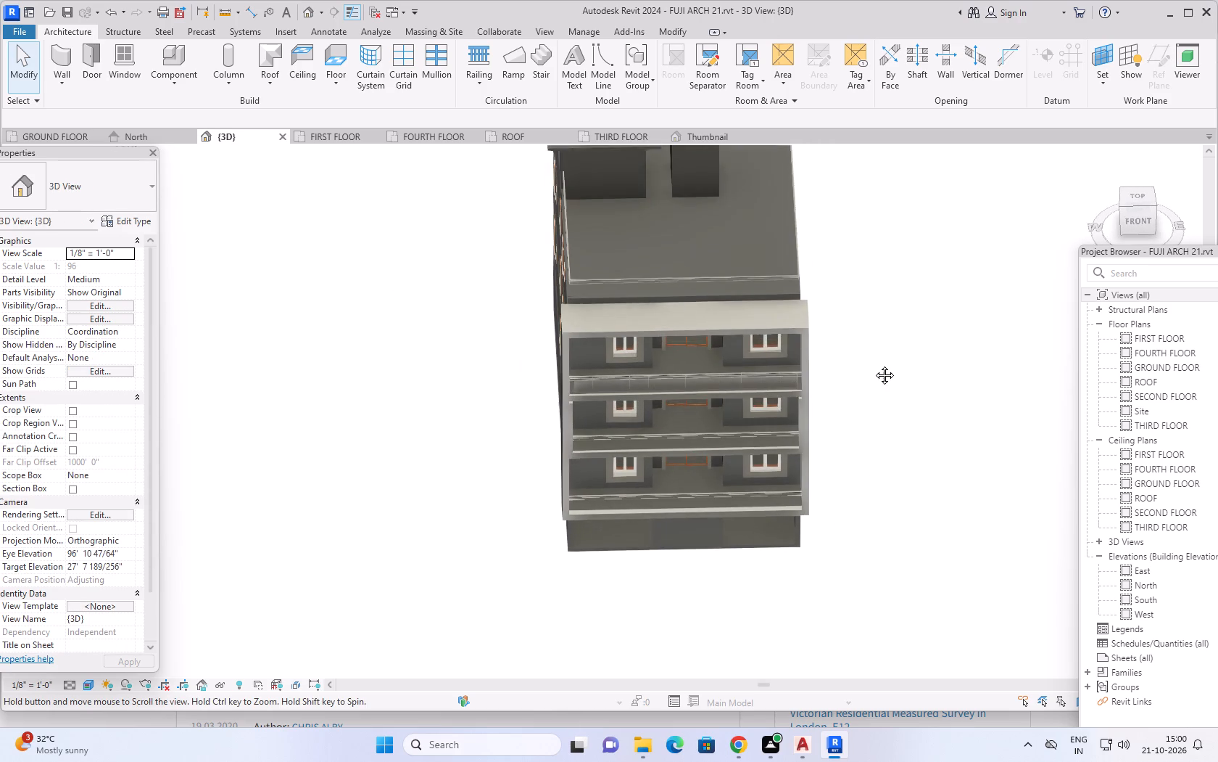
middle_click_drag(874, 364, 869, 337, "shift")
middle_click_drag(879, 455, 872, 261, "shift")
scroll(872, 261, "up", 1)
middle_click_drag(872, 261, 870, 439)
middle_click_drag(855, 456, 550, 452, "shift")
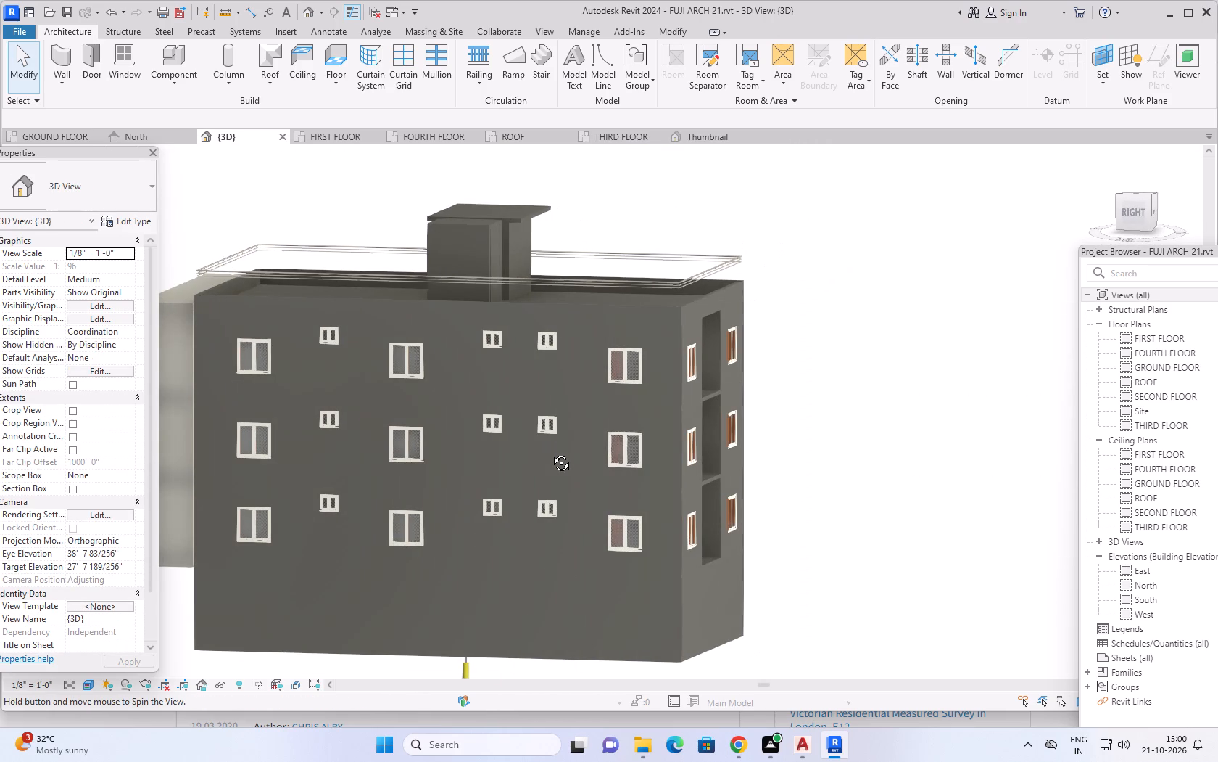
middle_click_drag(550, 452, 543, 544, "shift")
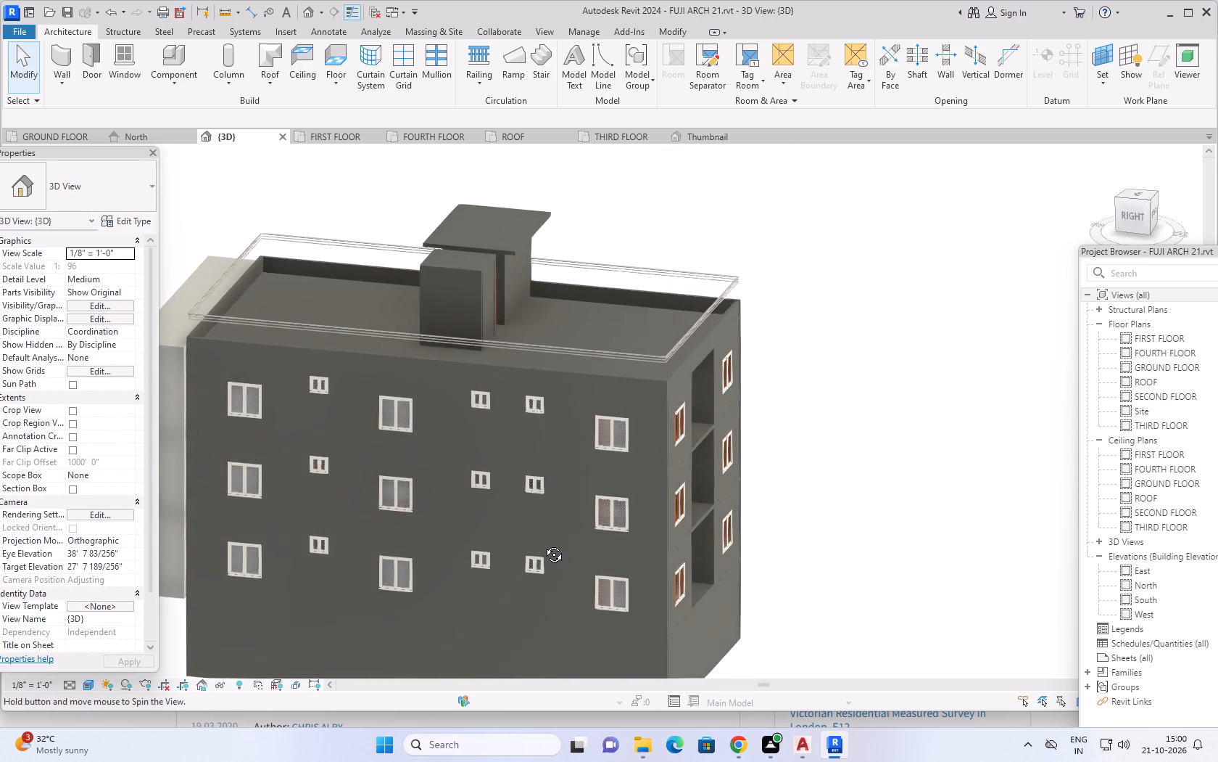
middle_click_drag(543, 544, 911, 488, "shift")
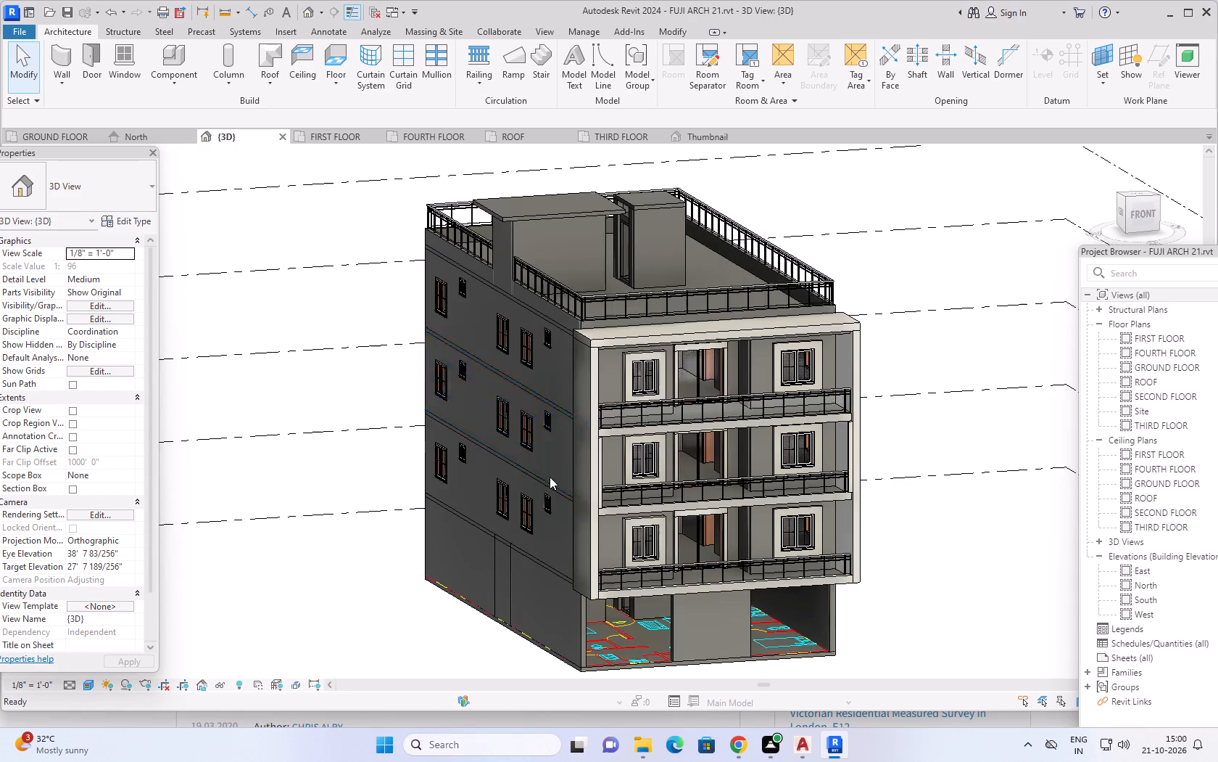
Inspect the rear facade with its recessed openings, the window side wall and the front facade in 3D.
middle_click_drag(336, 422, 803, 467)
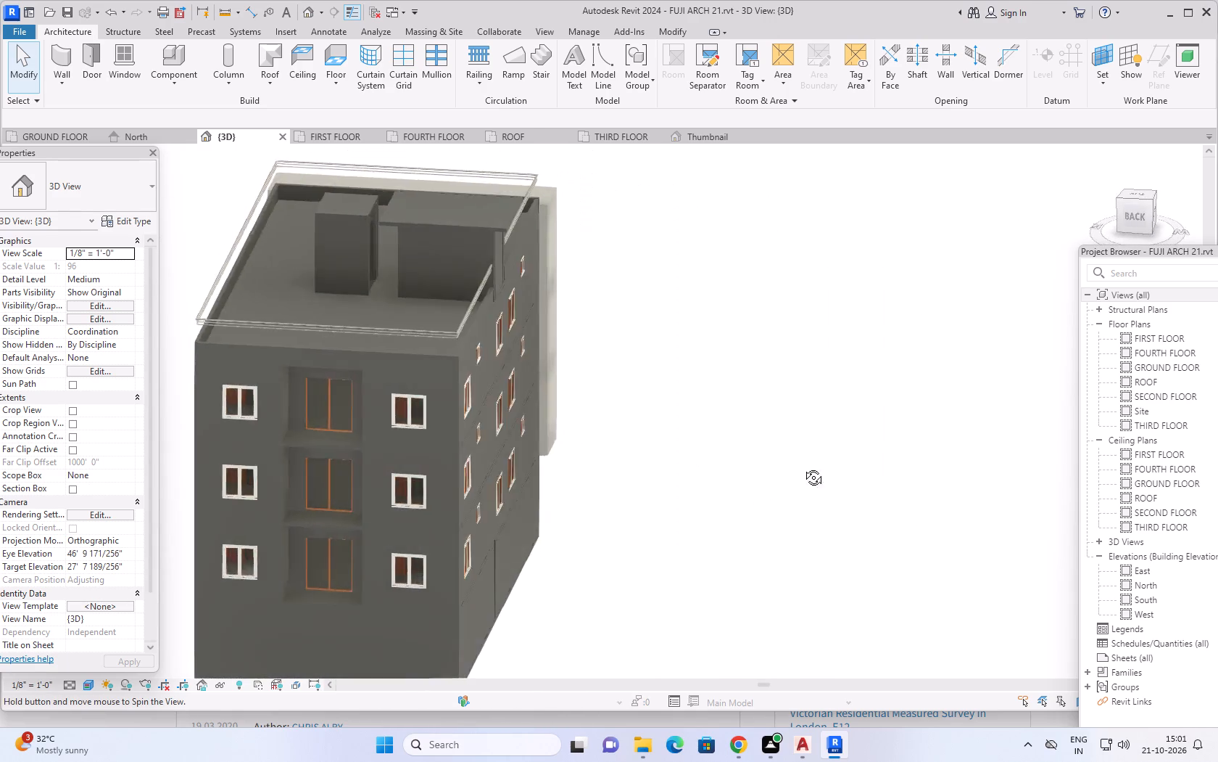
middle_click_drag(803, 467, 903, 339)
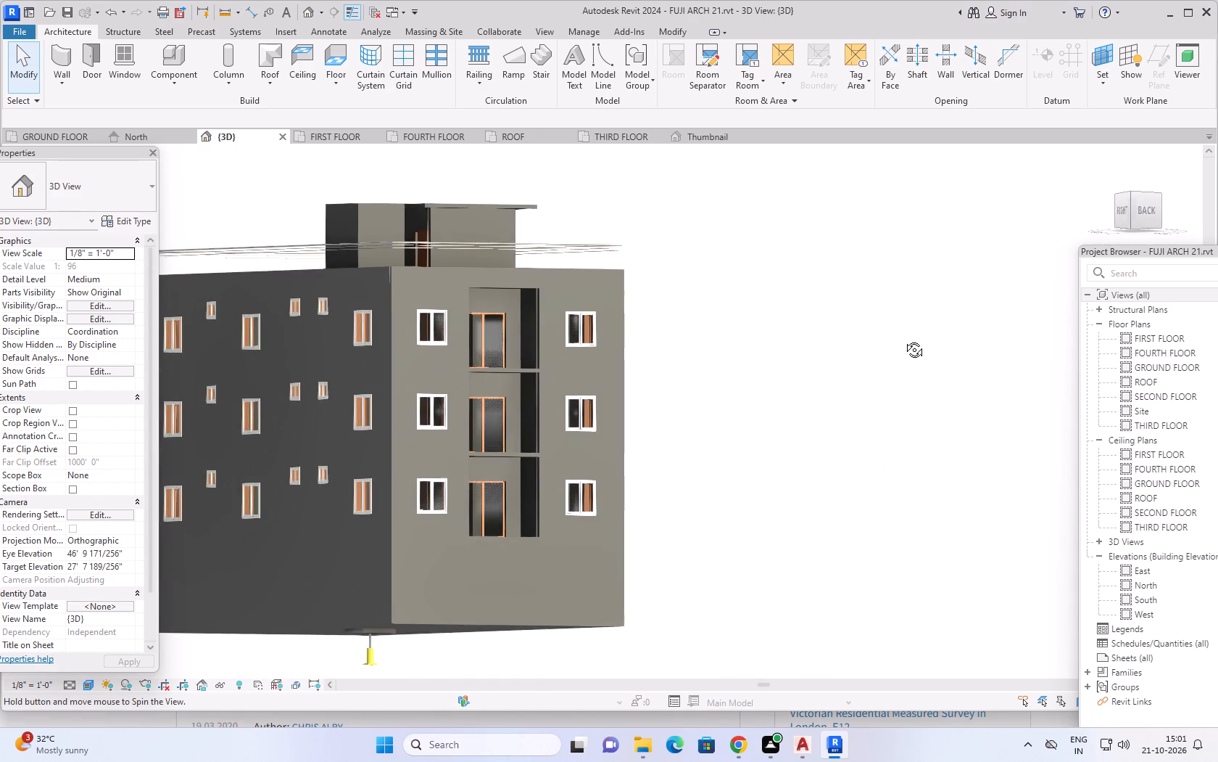
middle_click_drag(903, 339, 833, 367)
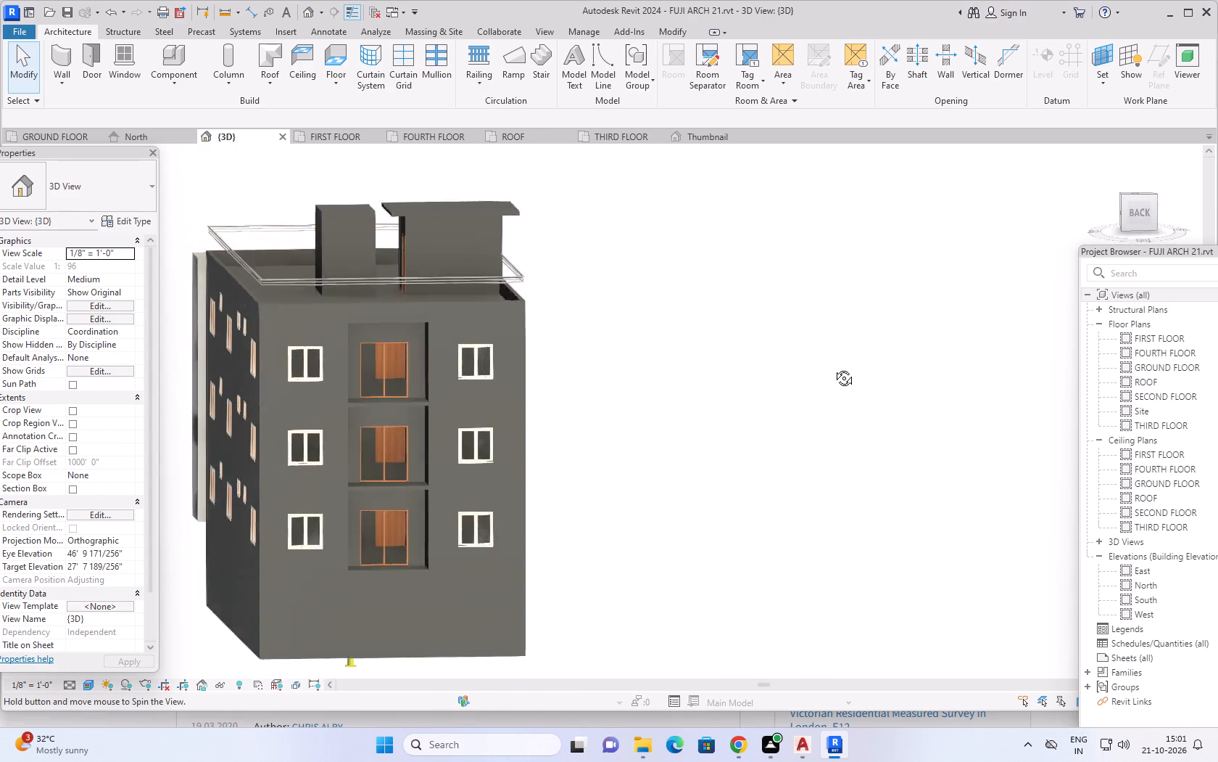
middle_click_drag(833, 367, 906, 403)
middle_click_drag(793, 470, 907, 433, "shift")
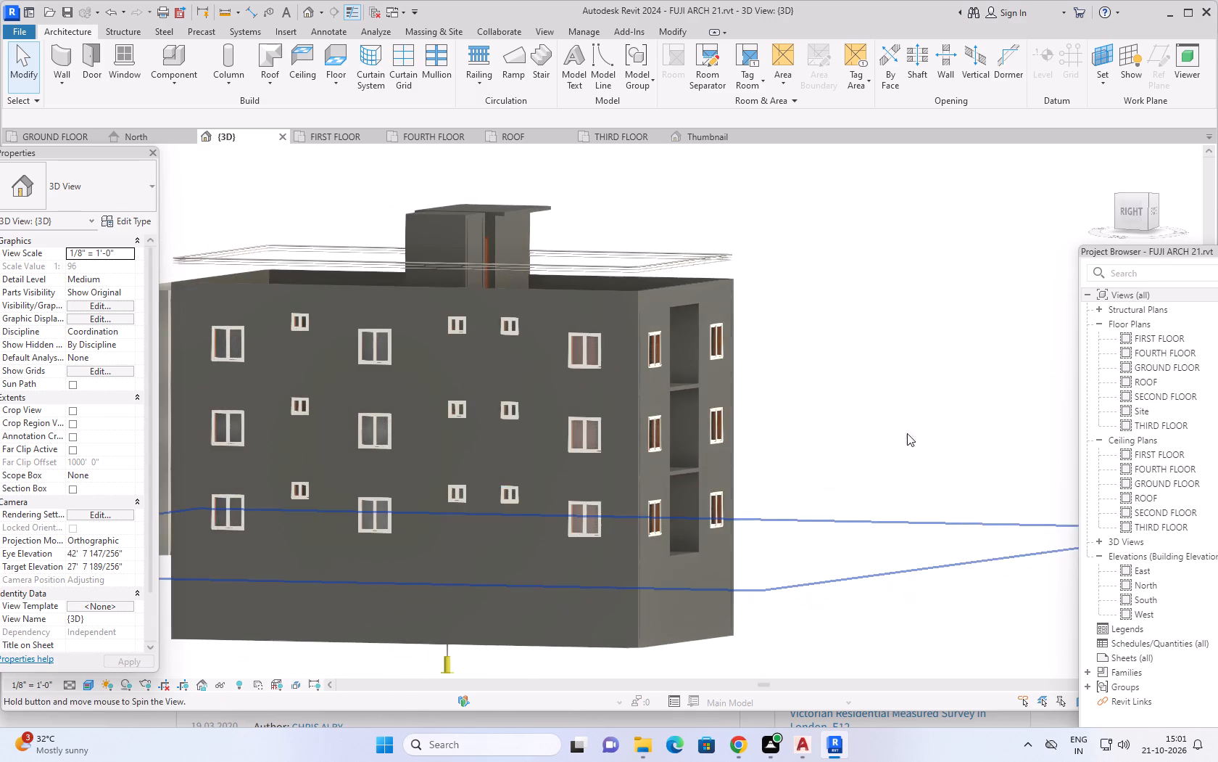
middle_click_drag(839, 472, 964, 470, "shift")
middle_click_drag(440, 620, 515, 631, "shift")
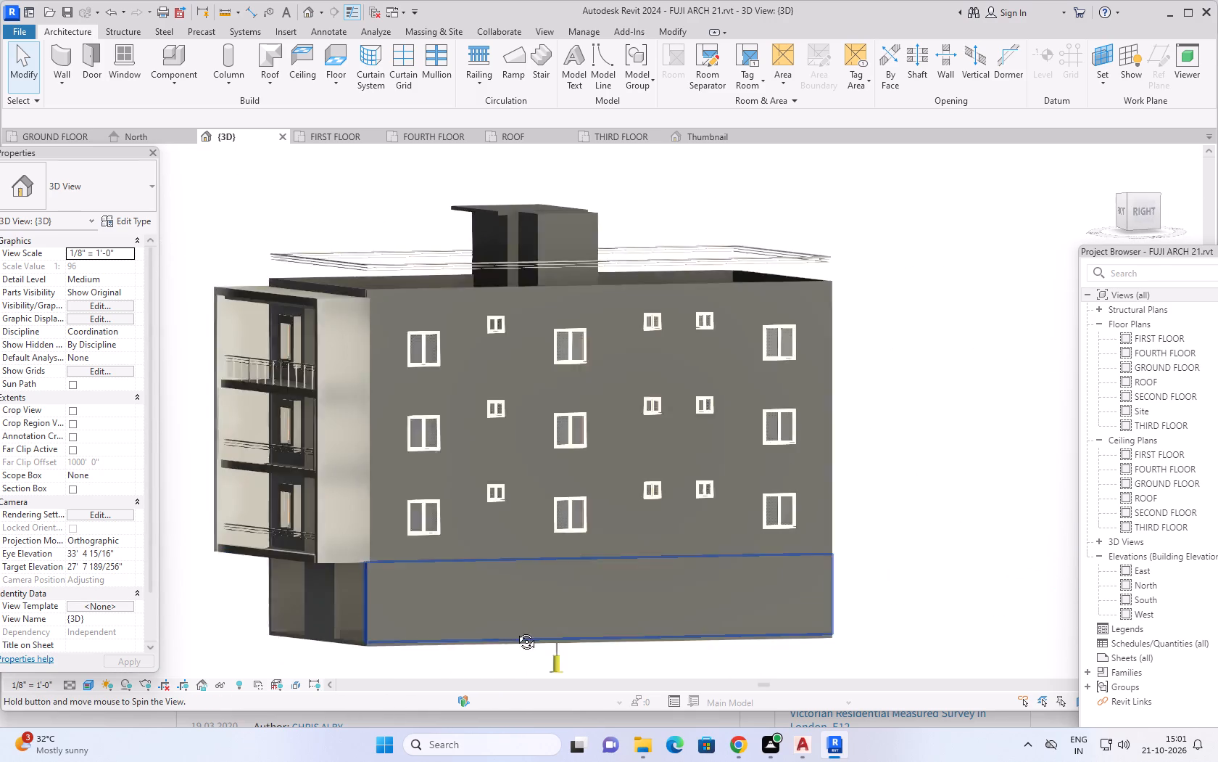
middle_click_drag(515, 631, 634, 602, "shift")
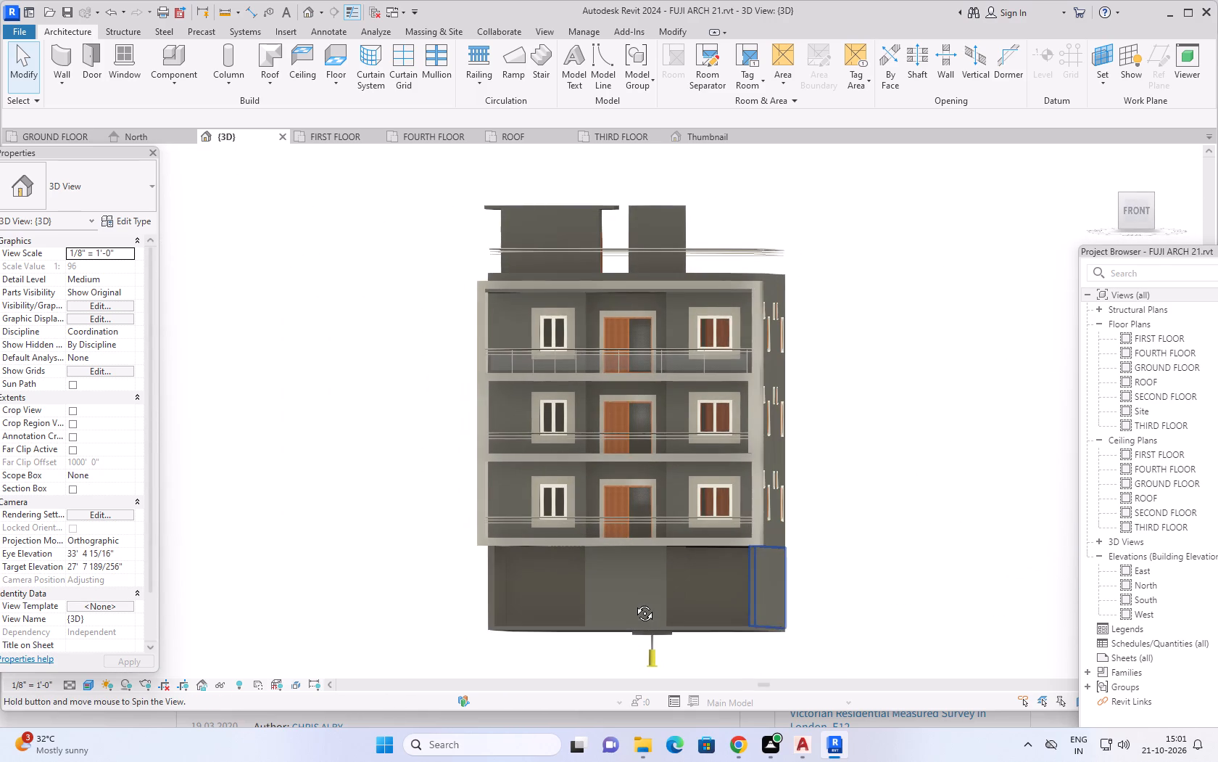
middle_click_drag(634, 602, 634, 615, "shift")
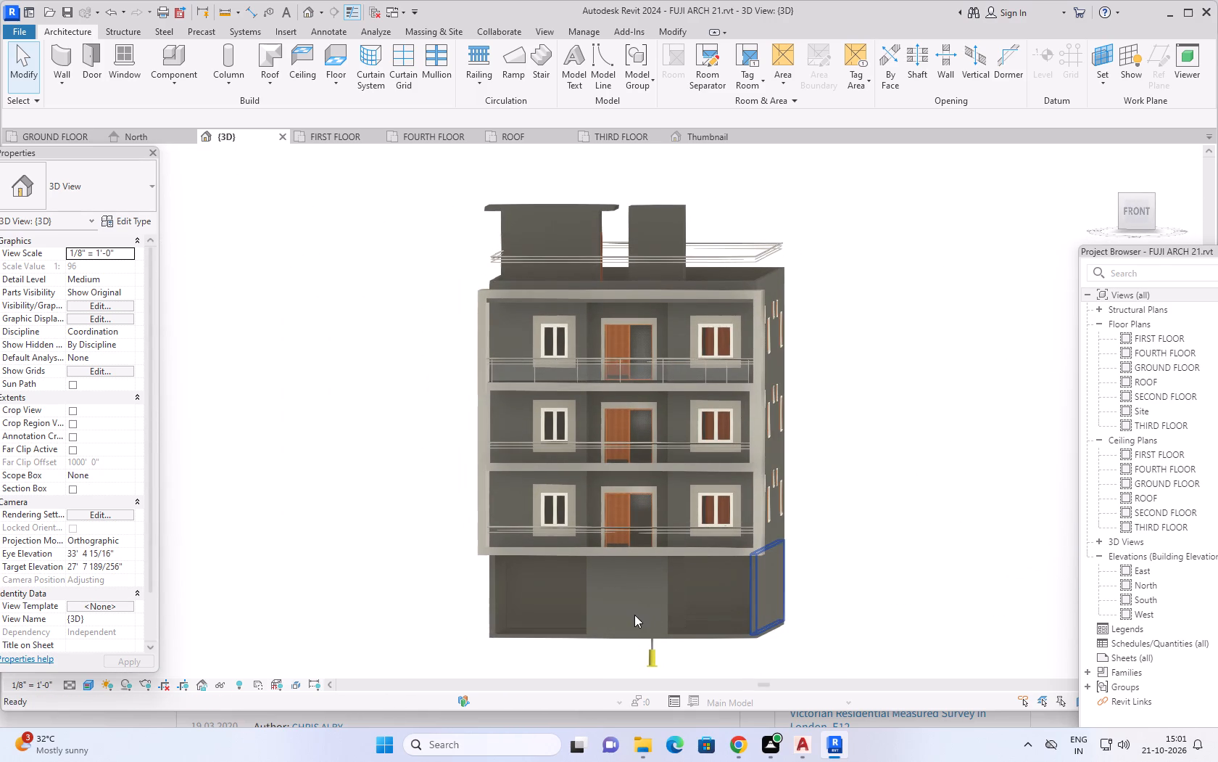
middle_click_drag(826, 480, 344, 541, "shift")
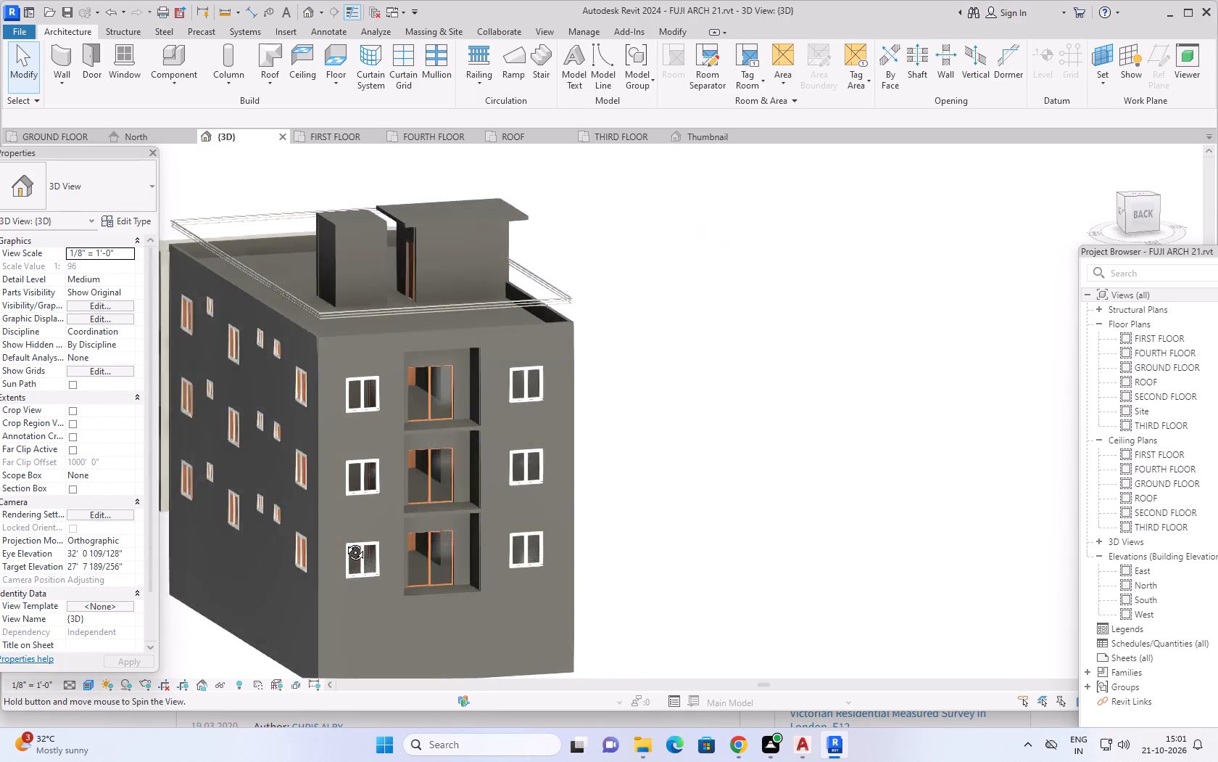
middle_click_drag(344, 541, 344, 534, "shift")
middle_click_drag(643, 477, 832, 448)
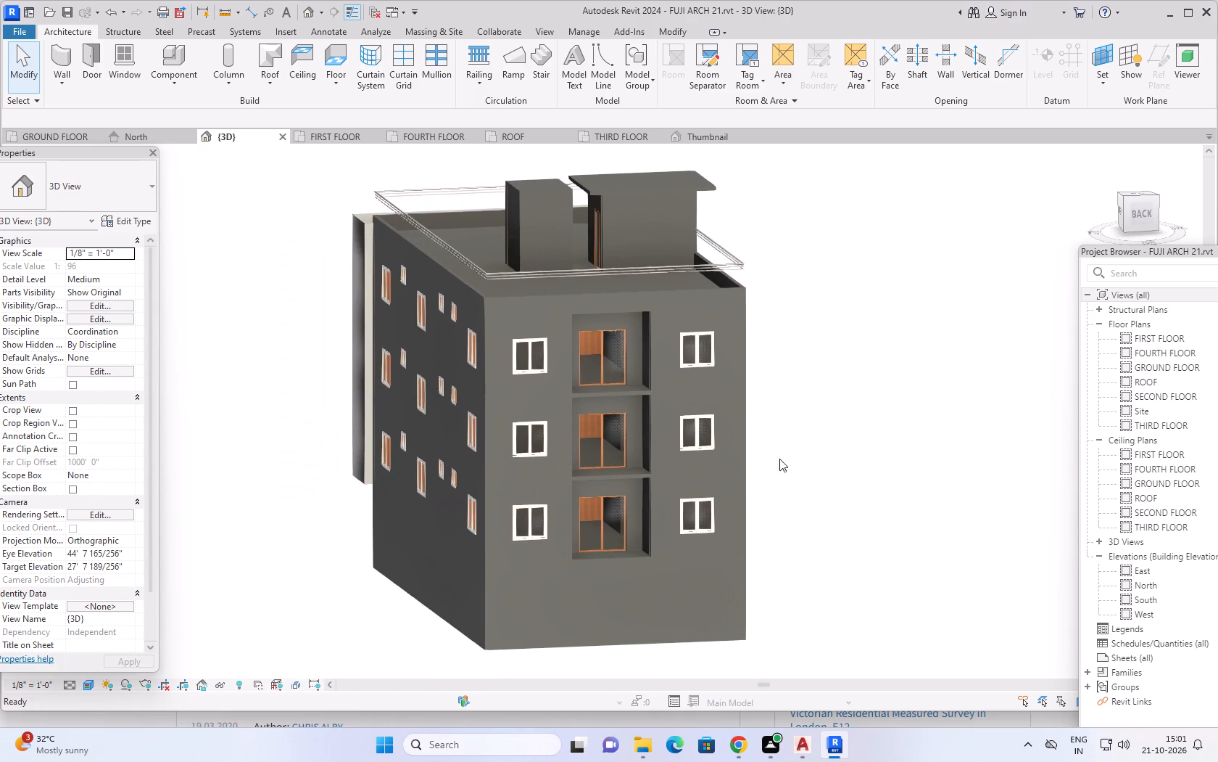
middle_click_drag(279, 435, 731, 493, "shift")
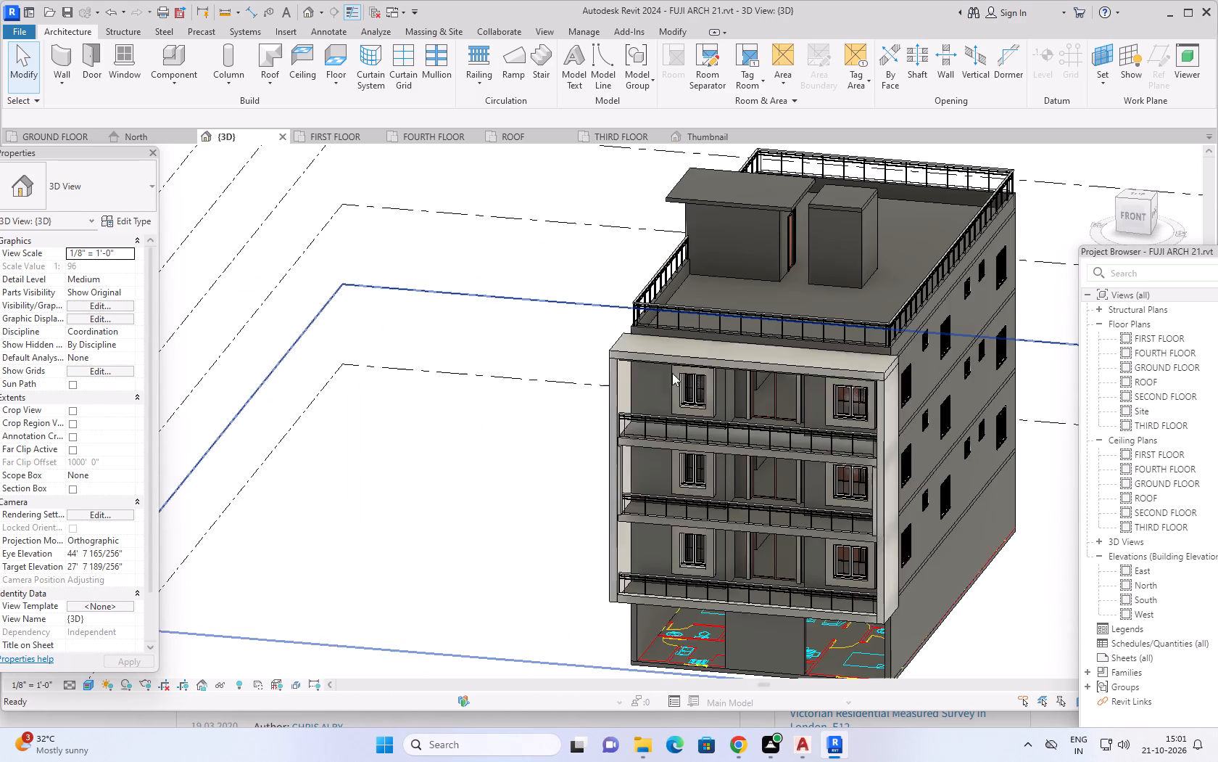
Open the front balcony frame's generic model for in-place editing.
left_click(672, 358)
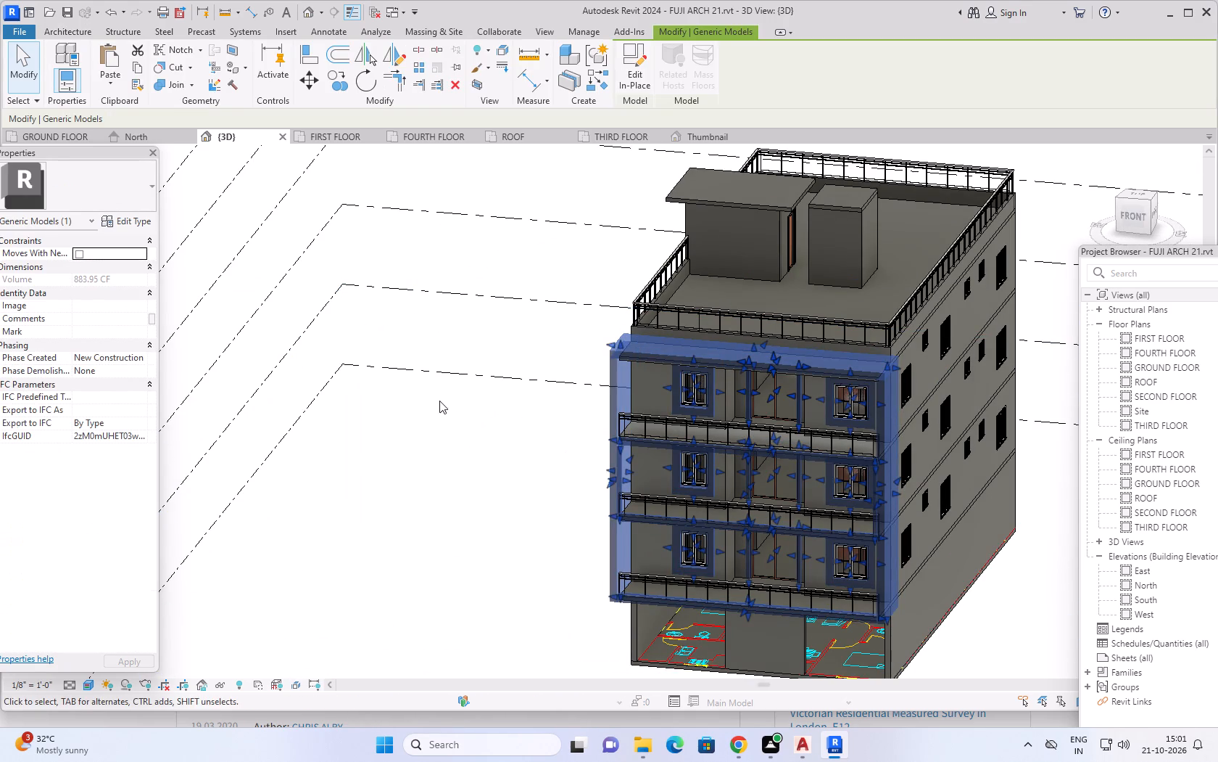
left_click(626, 75)
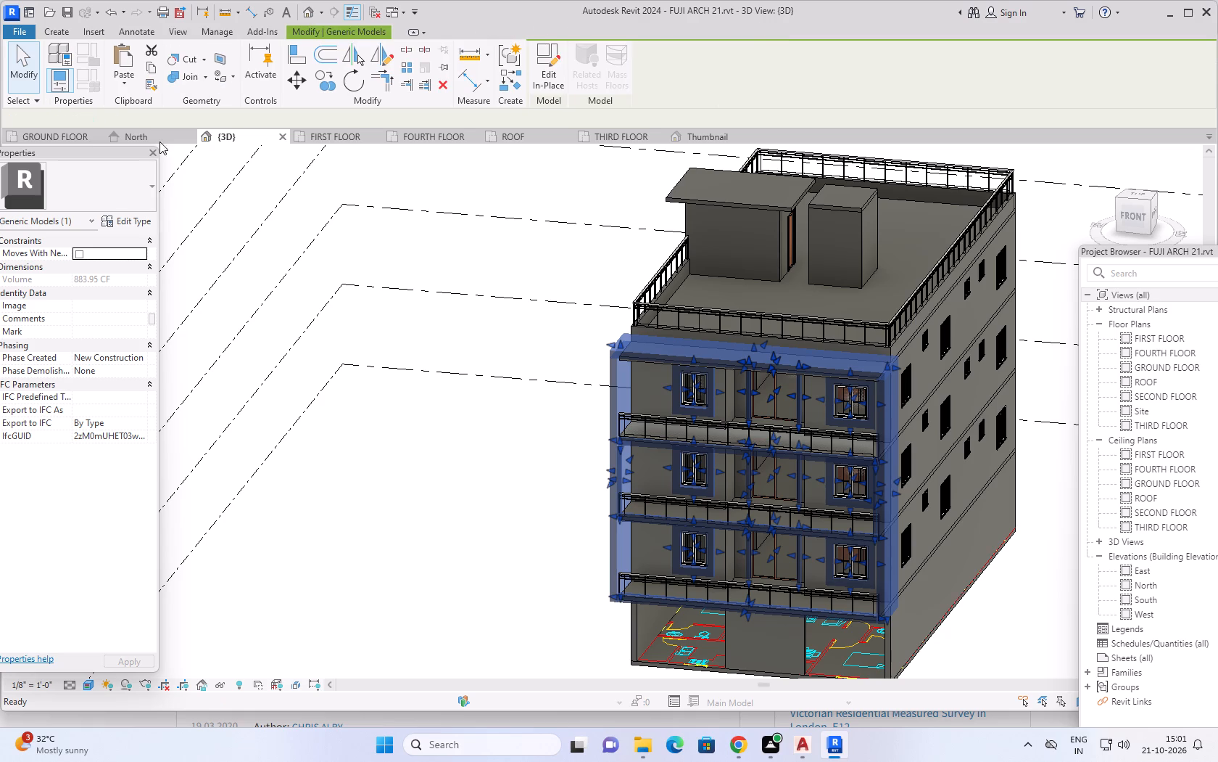
Start an in-place extrusion on the rear facade, using the 6" floor slab's edge face above the top recessed opening as work plane.
middle_click_drag(436, 399, 339, 430, "shift")
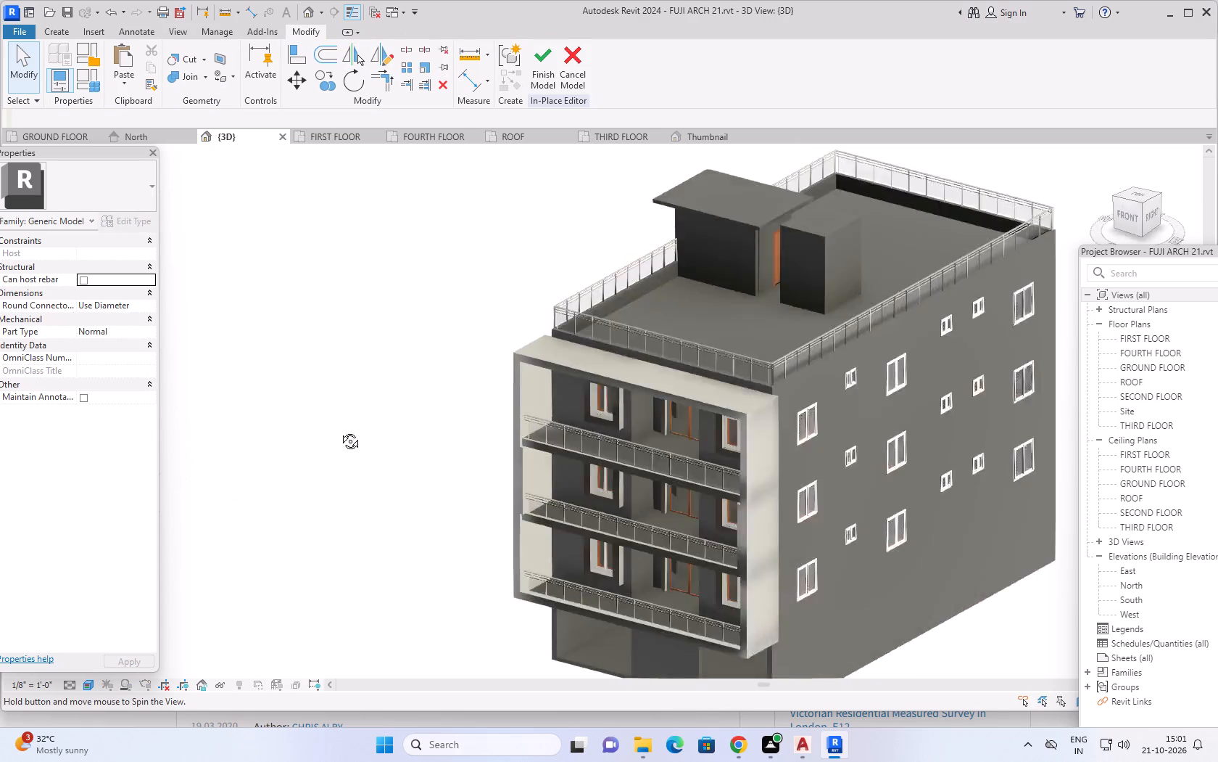
middle_click_drag(339, 430, 207, 347, "shift")
middle_click_drag(759, 552, 669, 581, "shift")
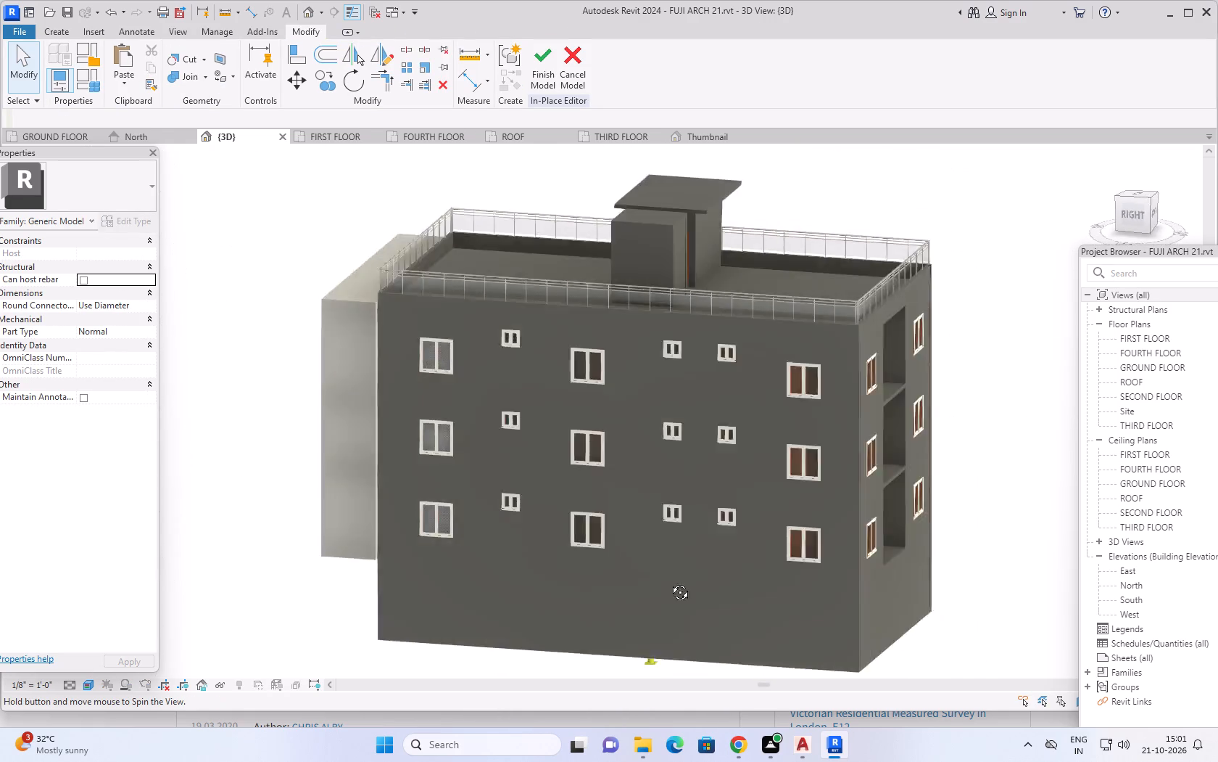
middle_click_drag(669, 581, 494, 552, "shift")
middle_click_drag(829, 407, 826, 365, "shift")
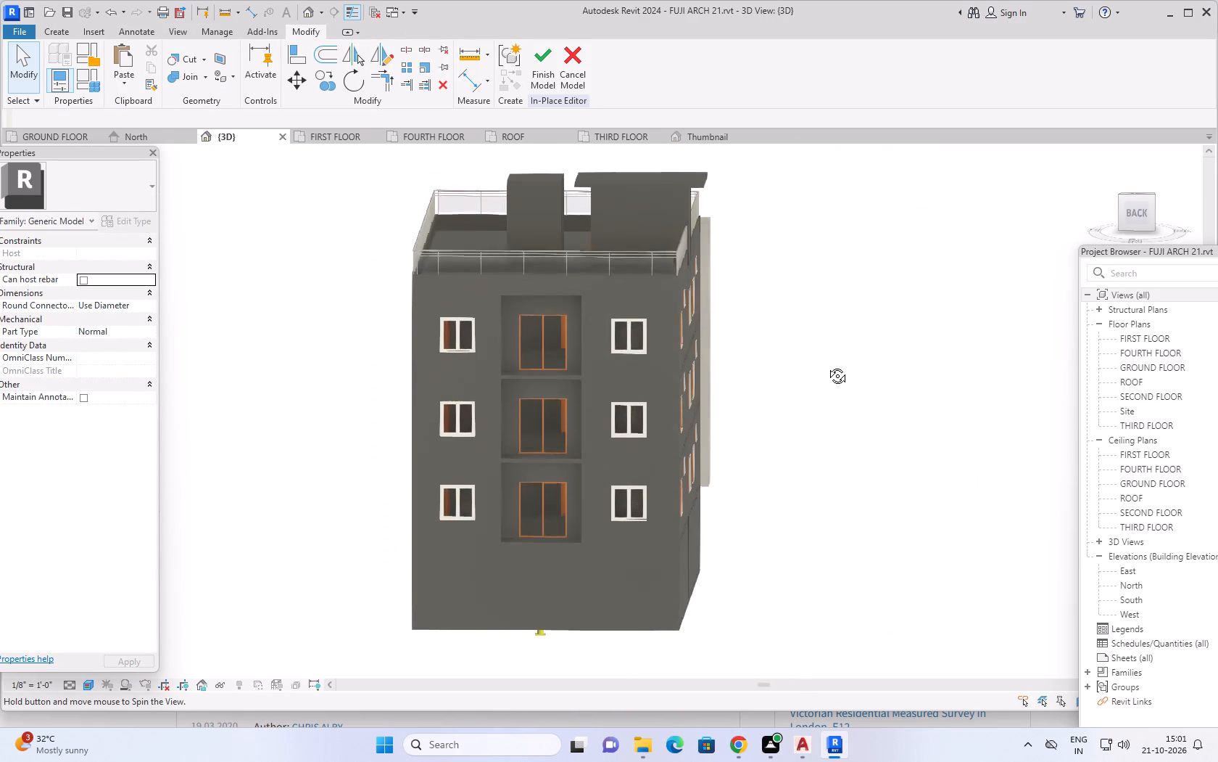
middle_click_drag(826, 365, 826, 359, "shift")
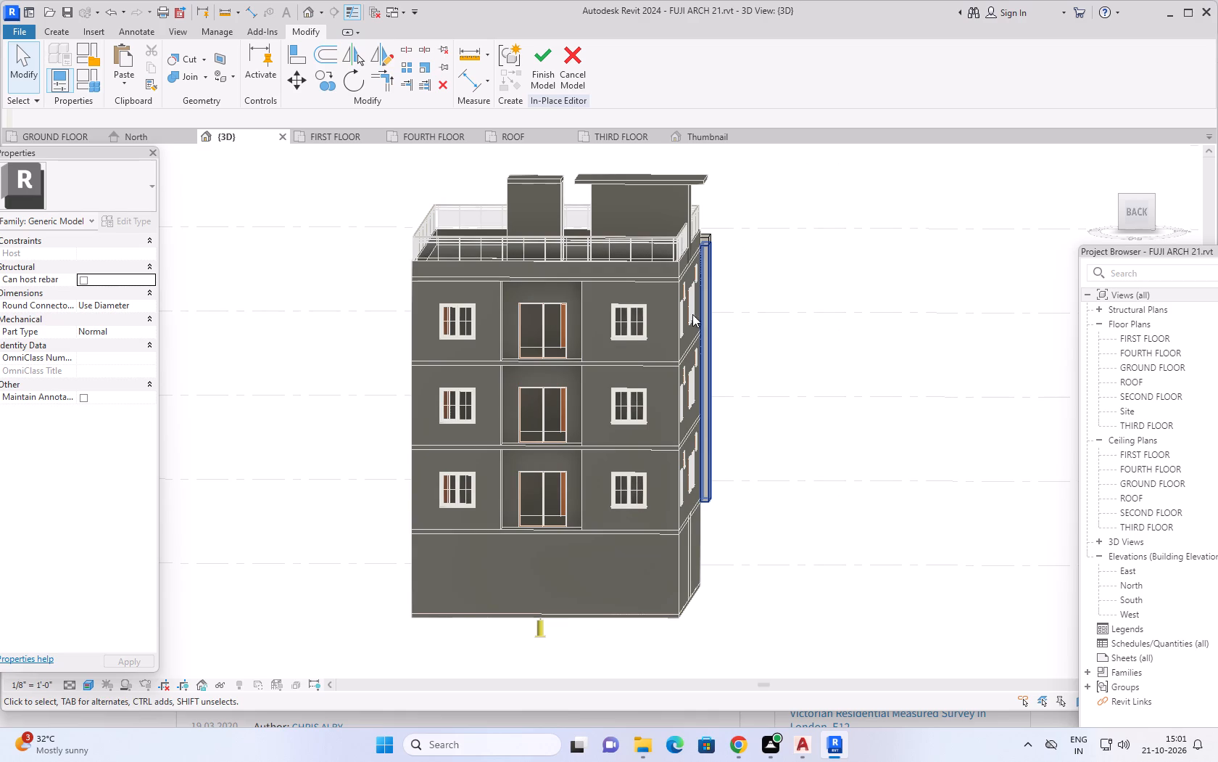
scroll(473, 287, "up", 2)
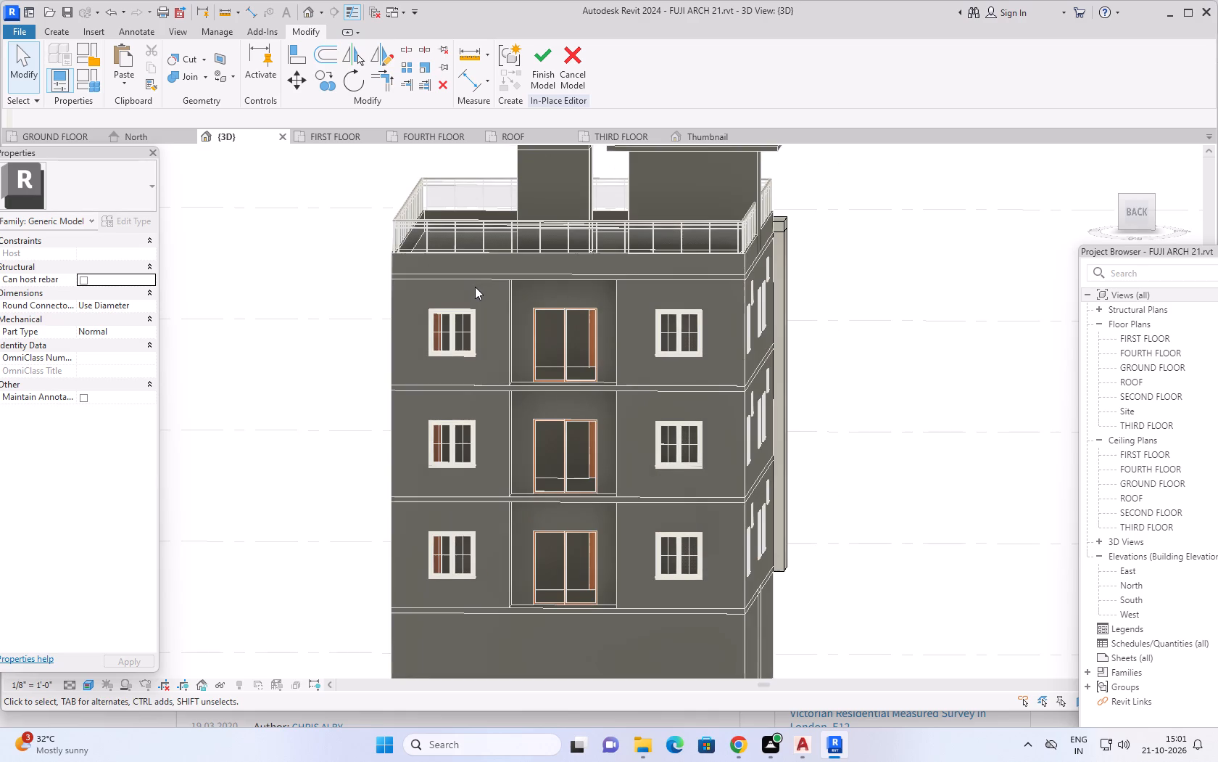
left_click(56, 33)
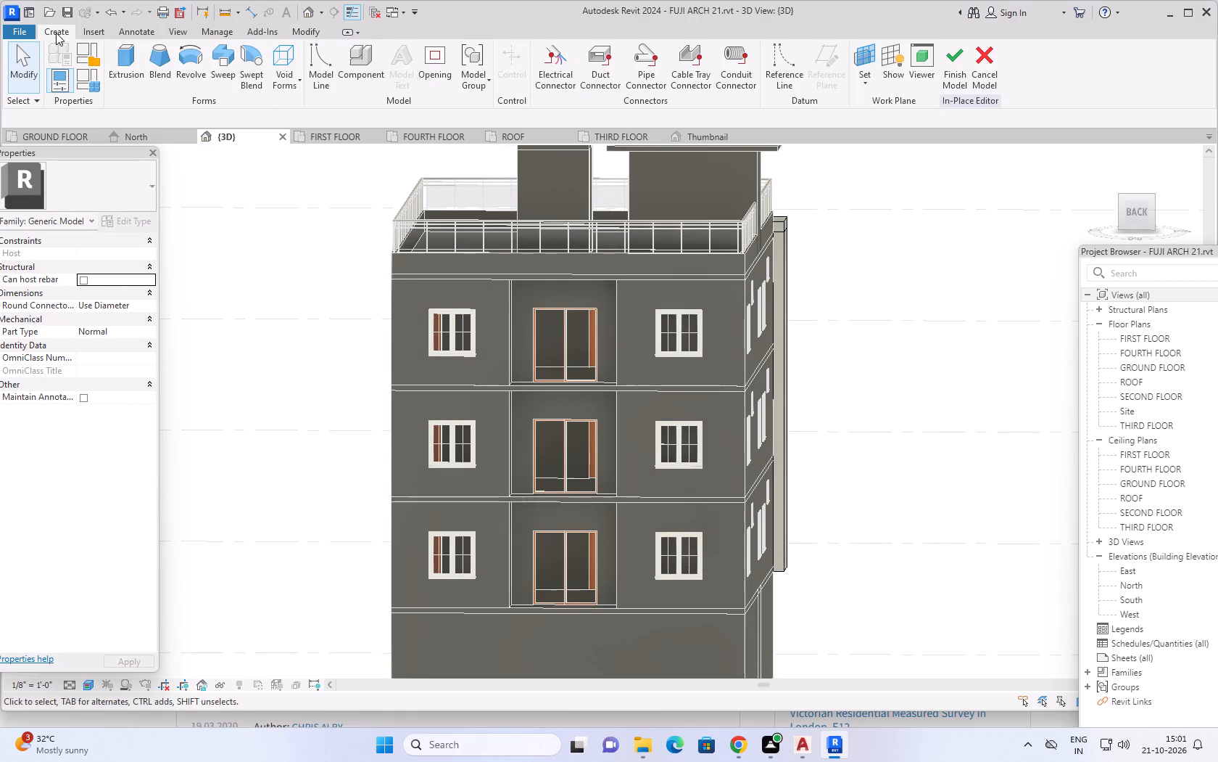
left_click(120, 54)
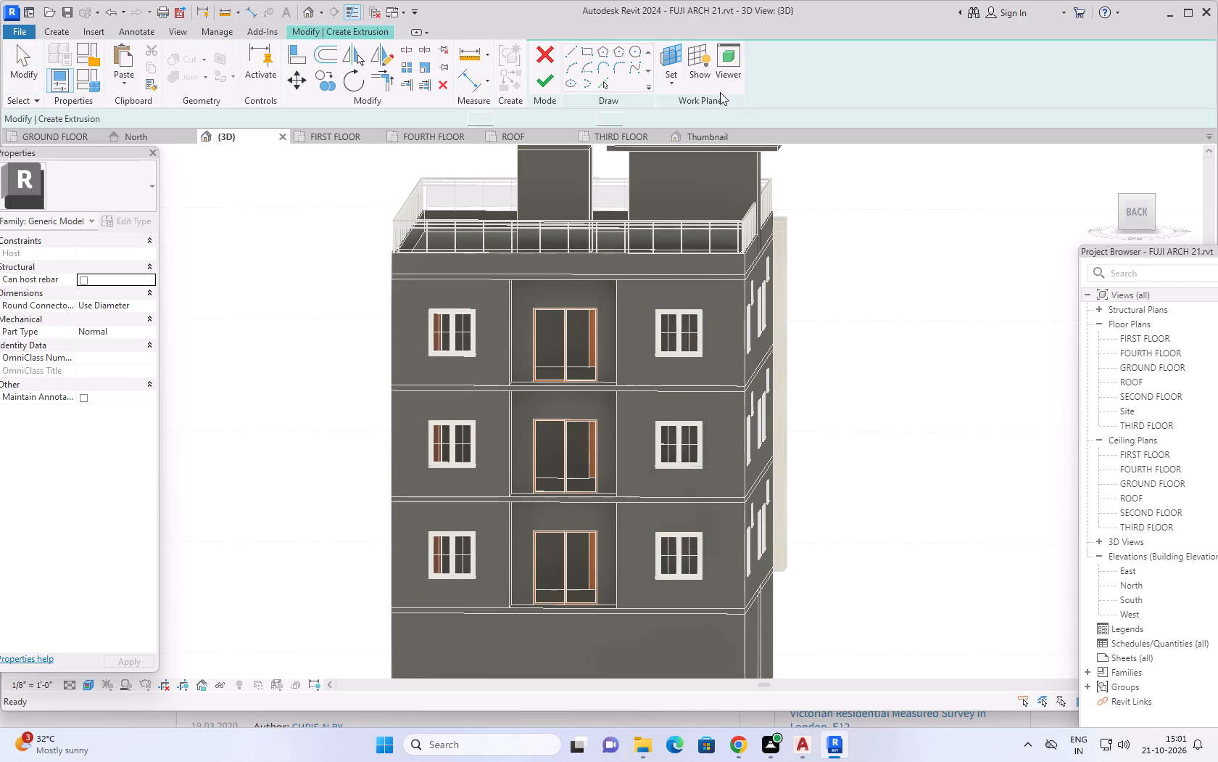
left_click(671, 87)
left_click(682, 127)
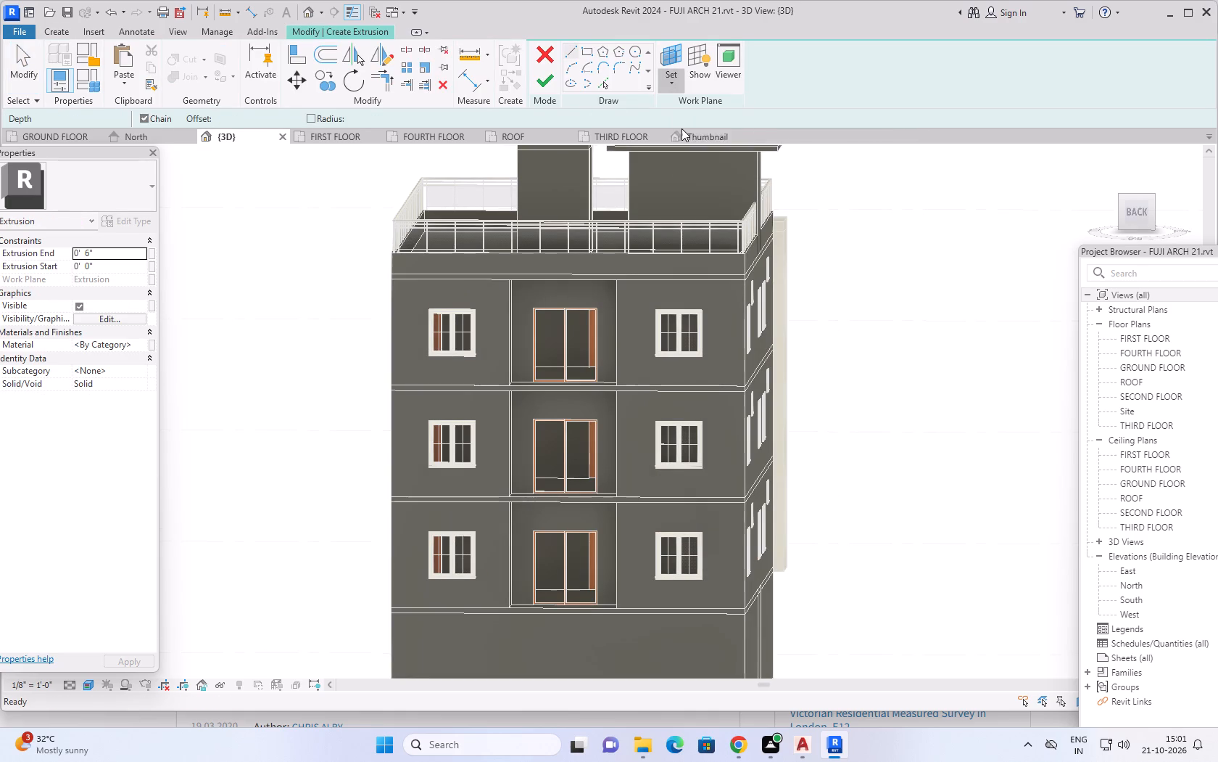
scroll(555, 295, "up", 5)
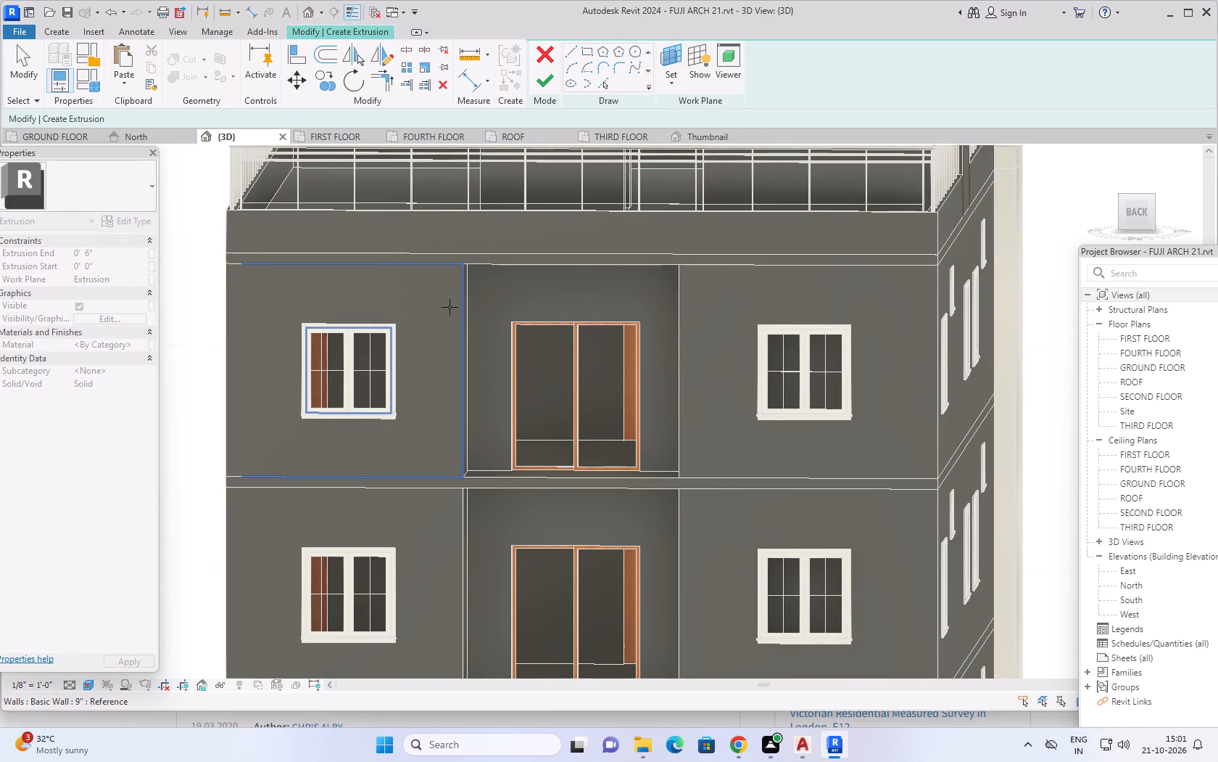
middle_click_drag(448, 307, 476, 327, "shift")
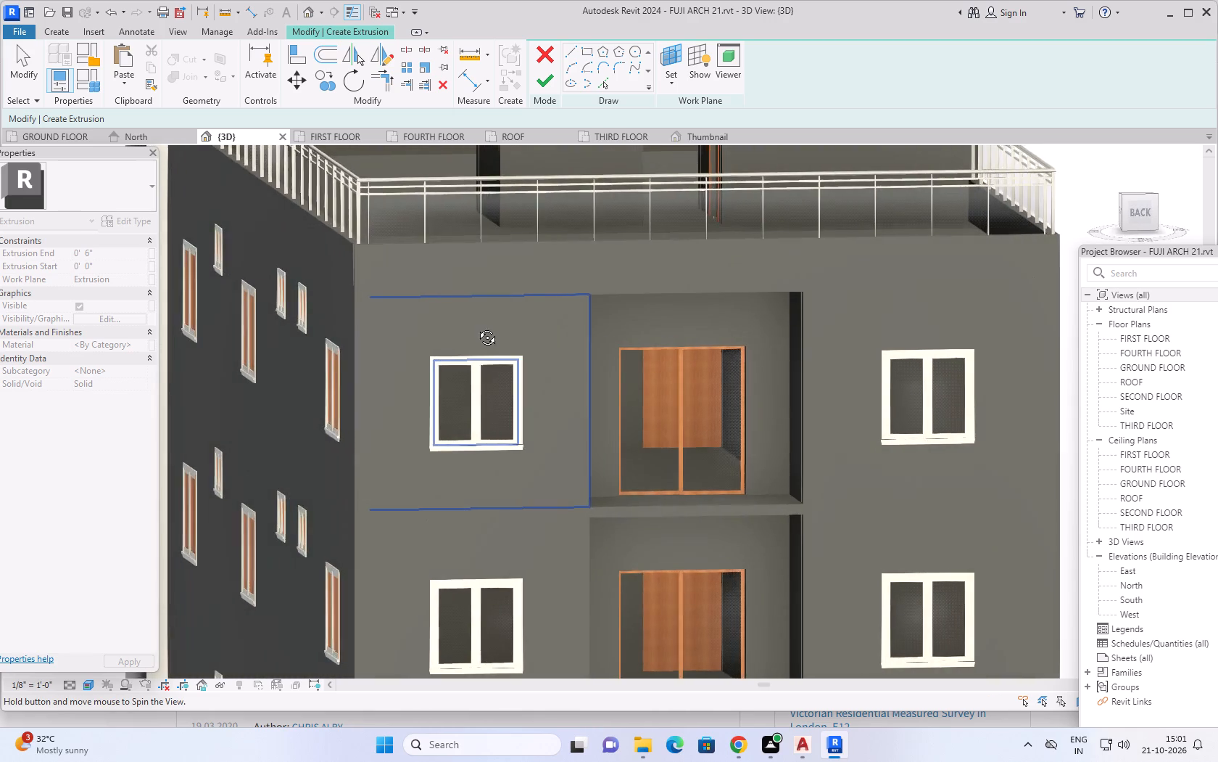
middle_click_drag(476, 327, 453, 345, "shift")
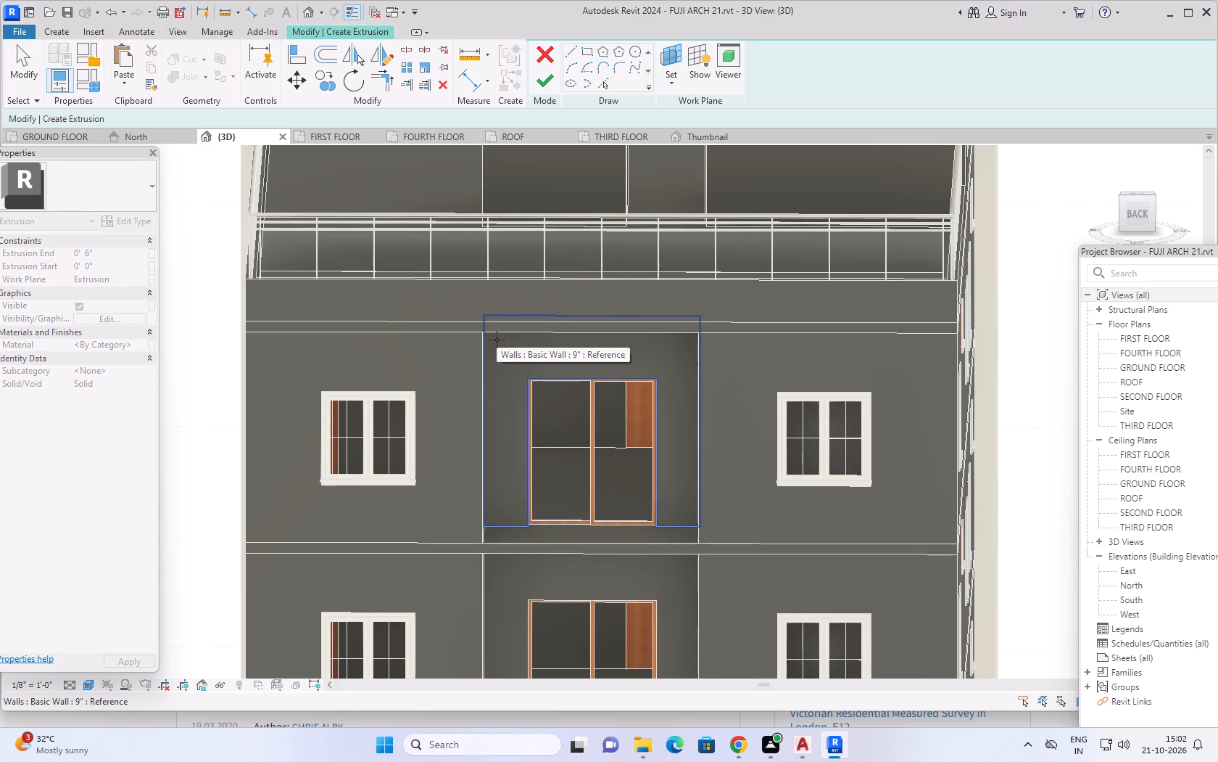
scroll(481, 371, "up", 6)
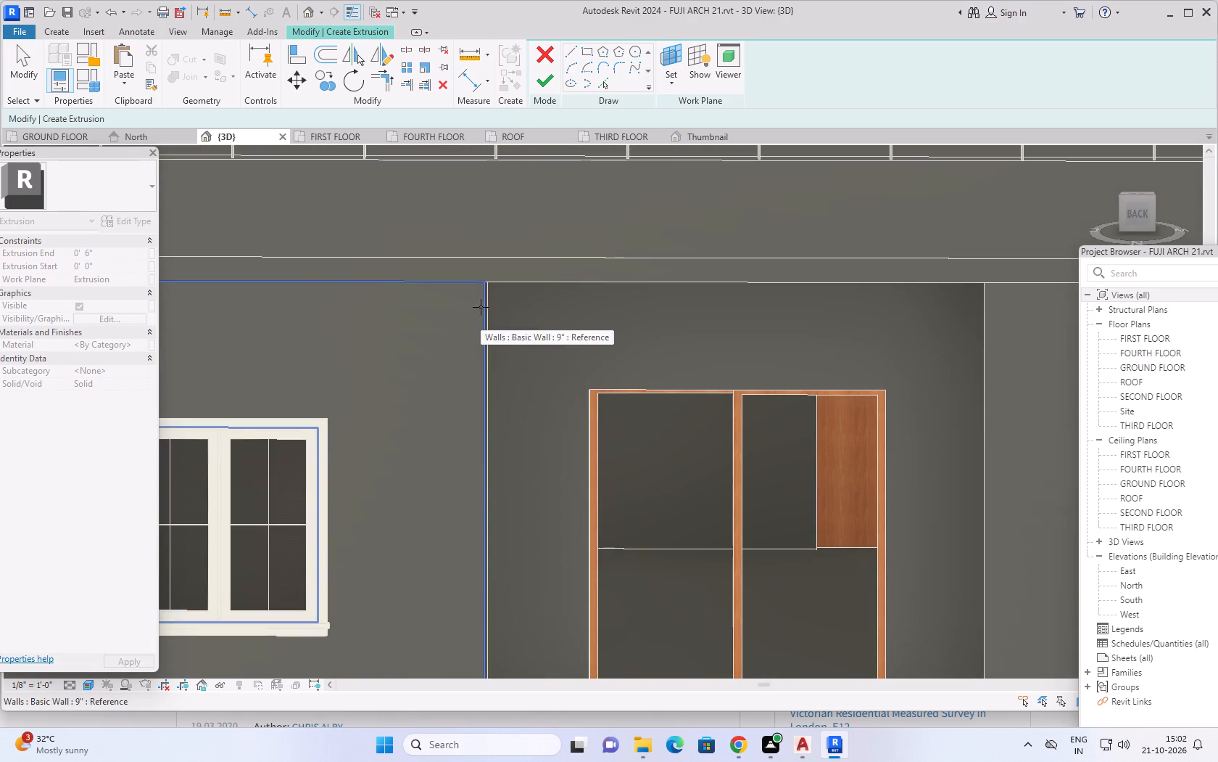
left_click(490, 274)
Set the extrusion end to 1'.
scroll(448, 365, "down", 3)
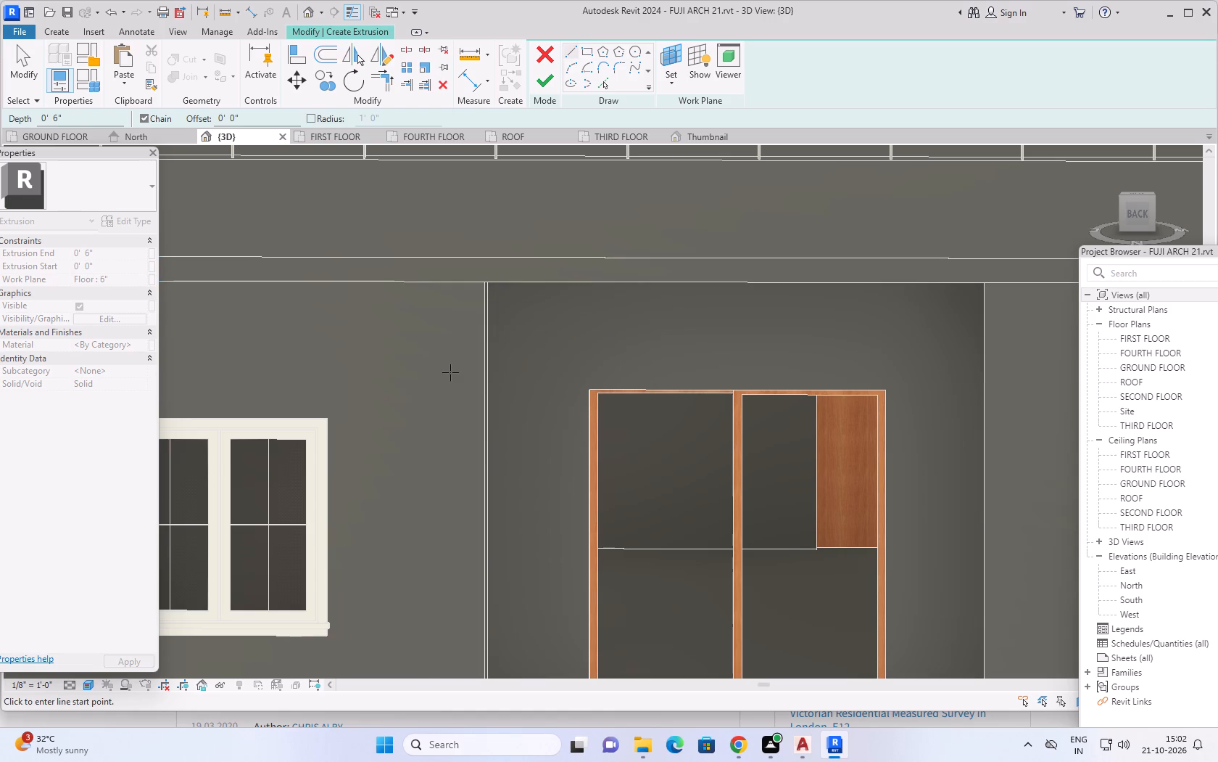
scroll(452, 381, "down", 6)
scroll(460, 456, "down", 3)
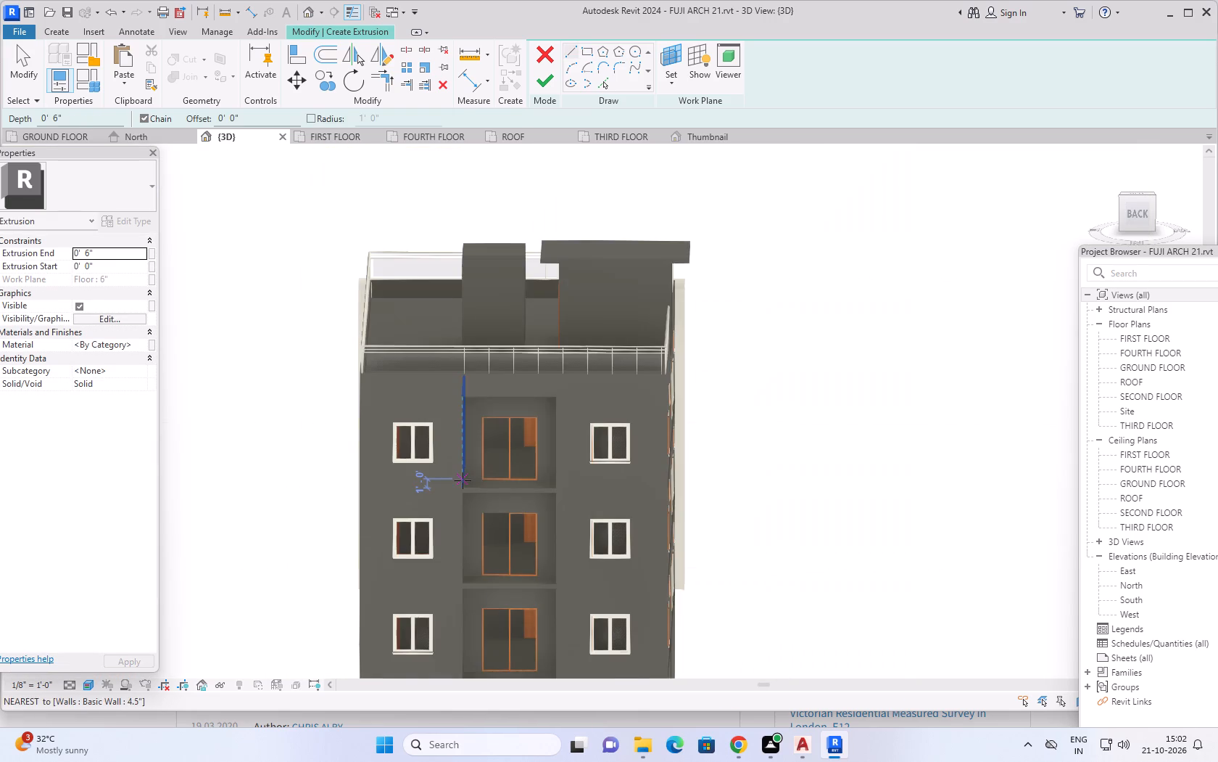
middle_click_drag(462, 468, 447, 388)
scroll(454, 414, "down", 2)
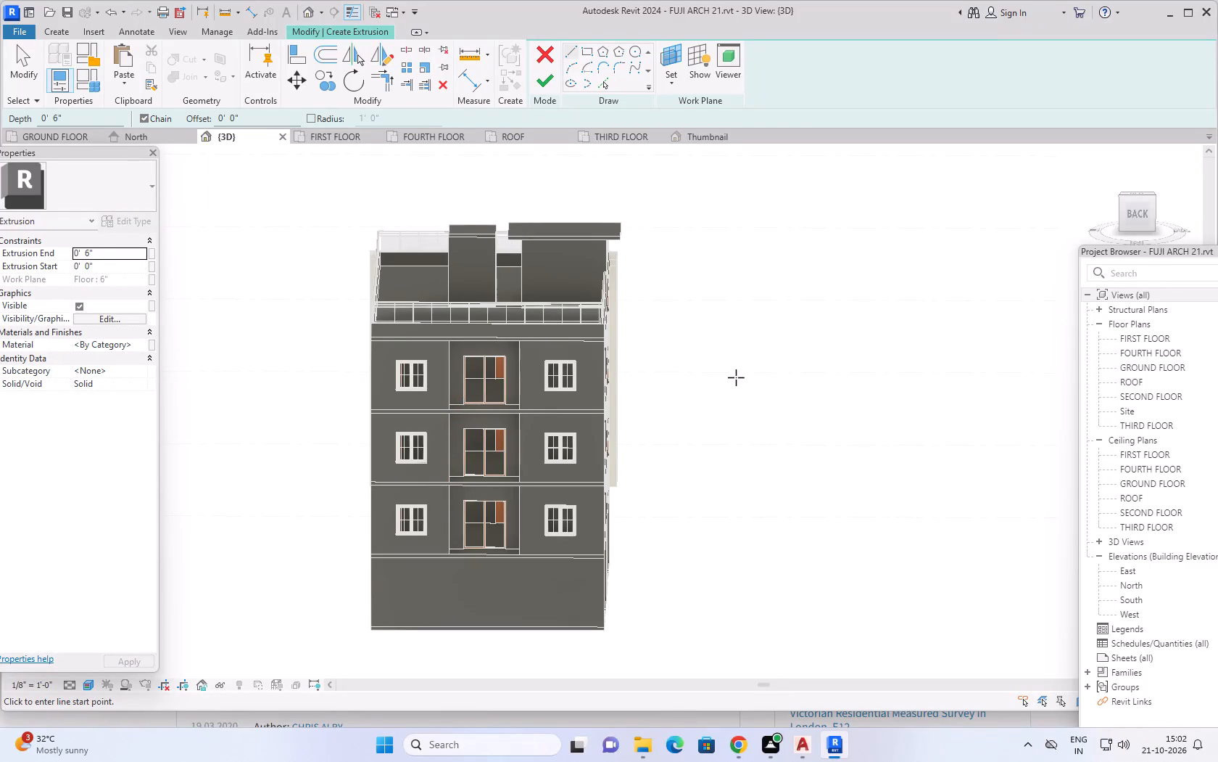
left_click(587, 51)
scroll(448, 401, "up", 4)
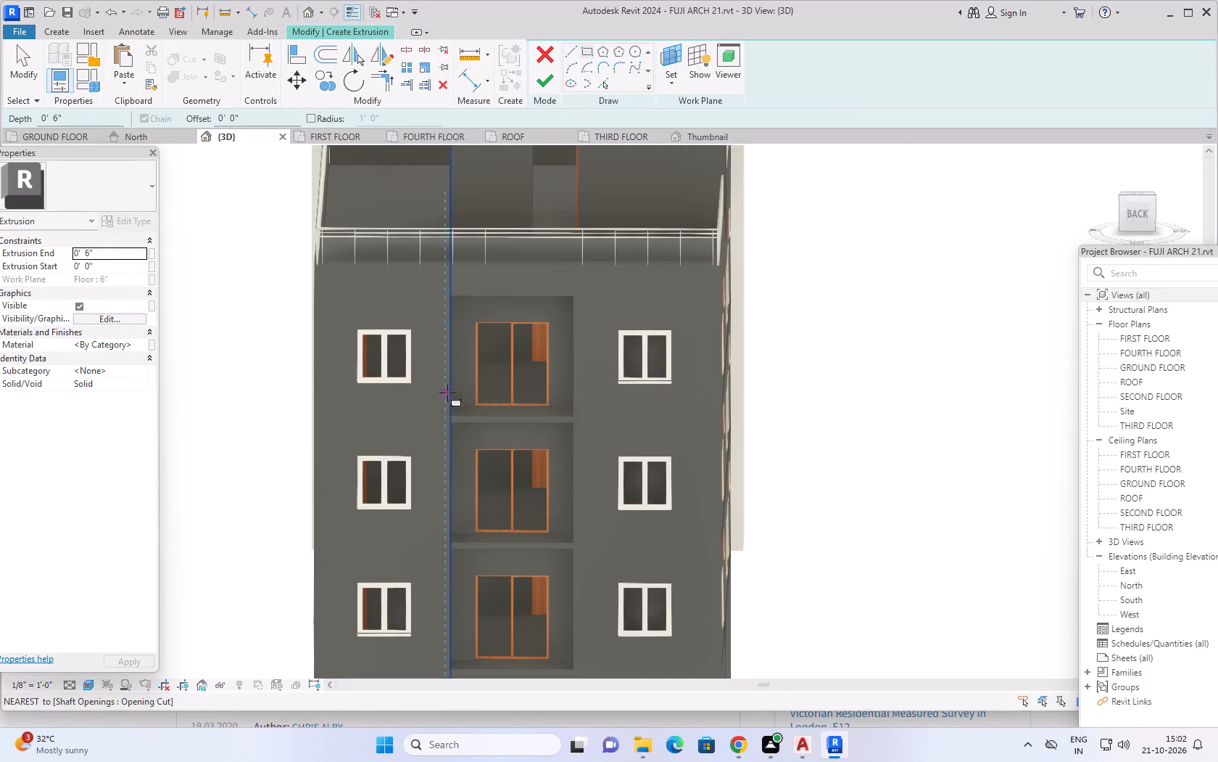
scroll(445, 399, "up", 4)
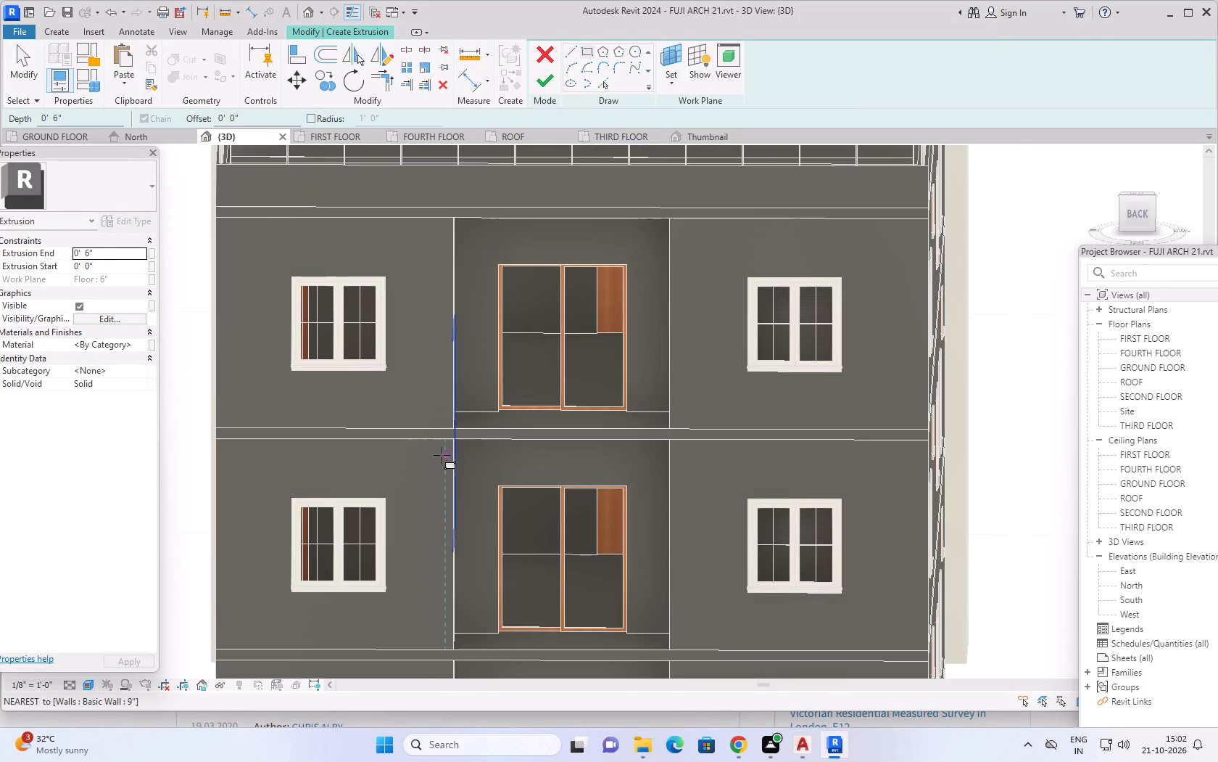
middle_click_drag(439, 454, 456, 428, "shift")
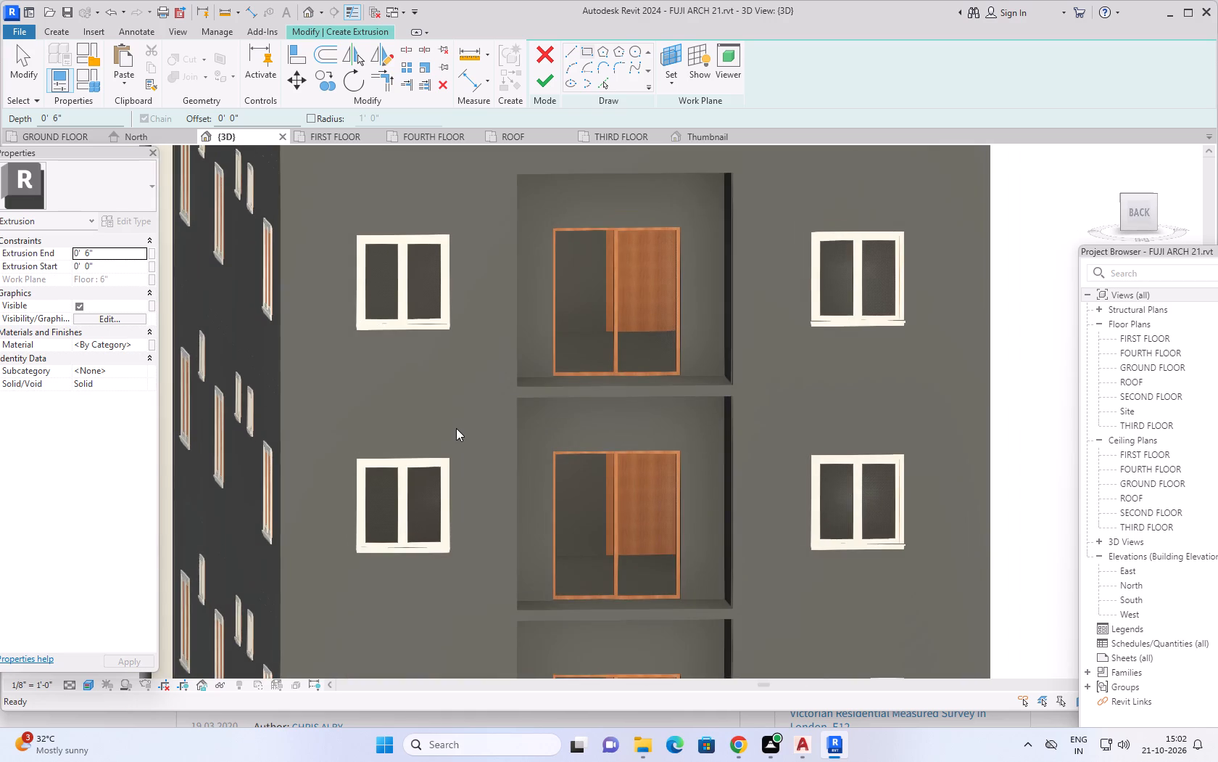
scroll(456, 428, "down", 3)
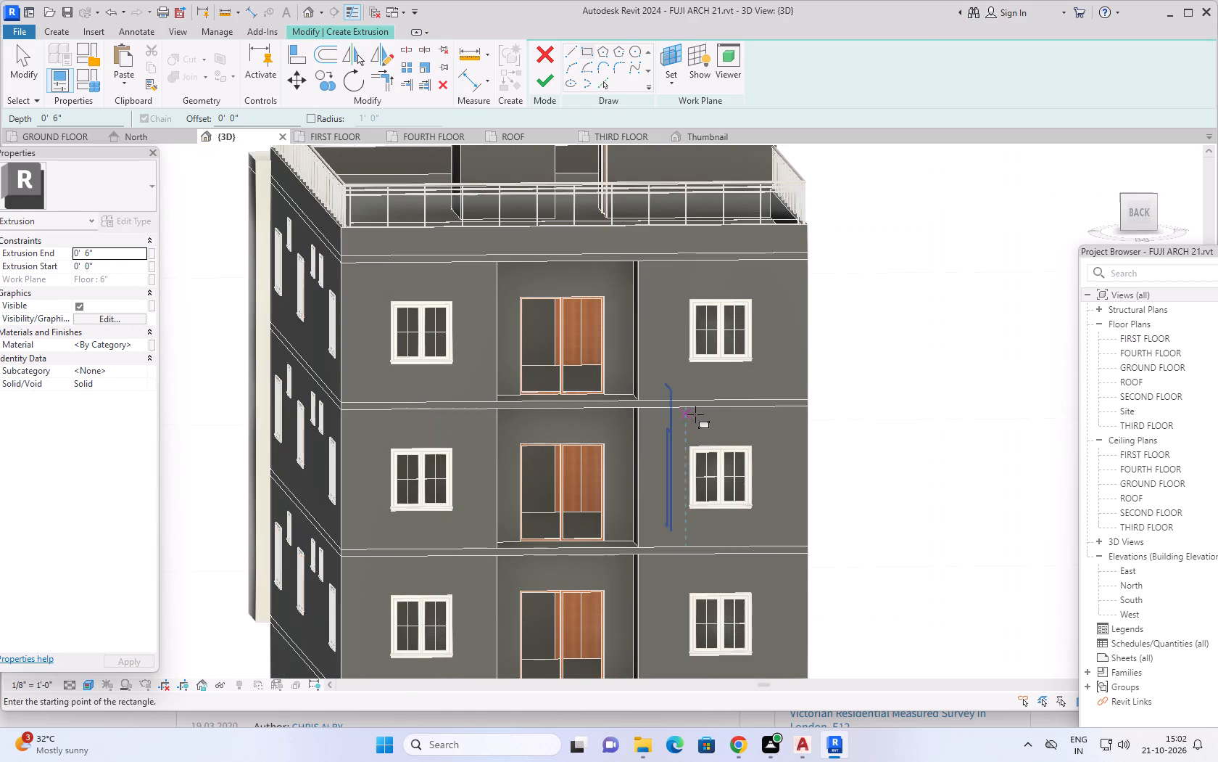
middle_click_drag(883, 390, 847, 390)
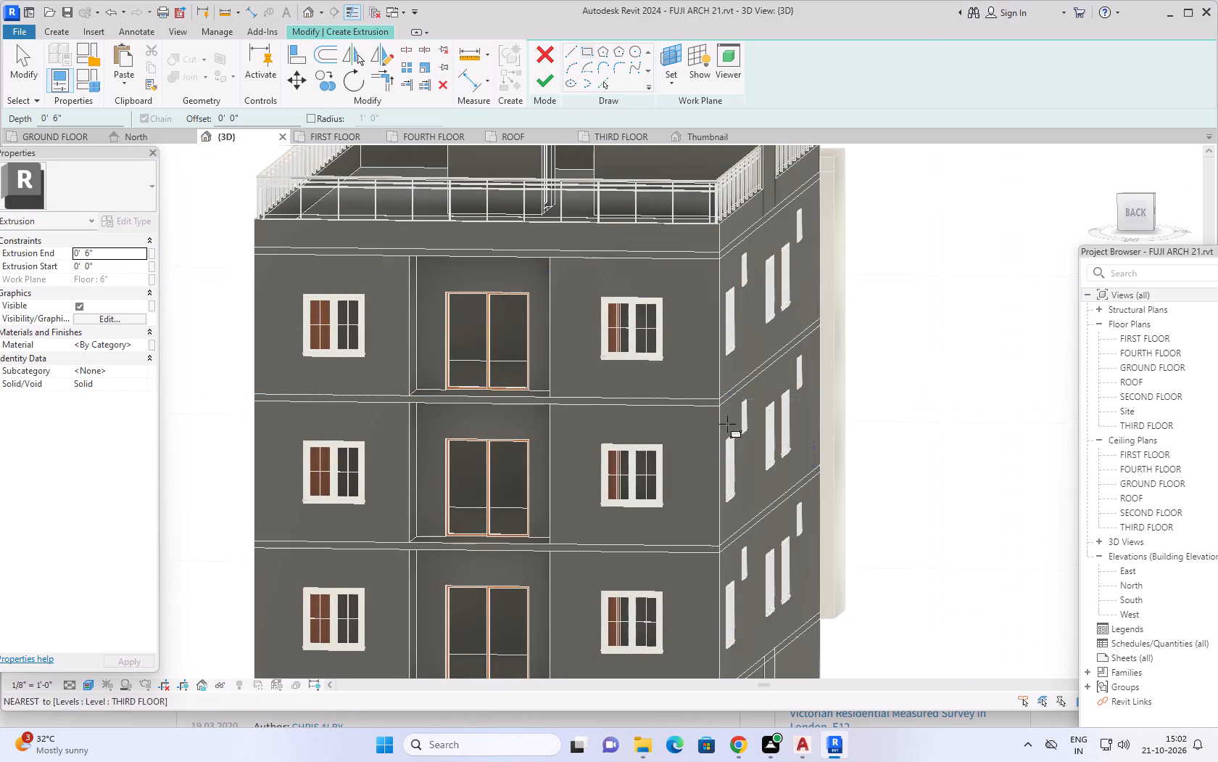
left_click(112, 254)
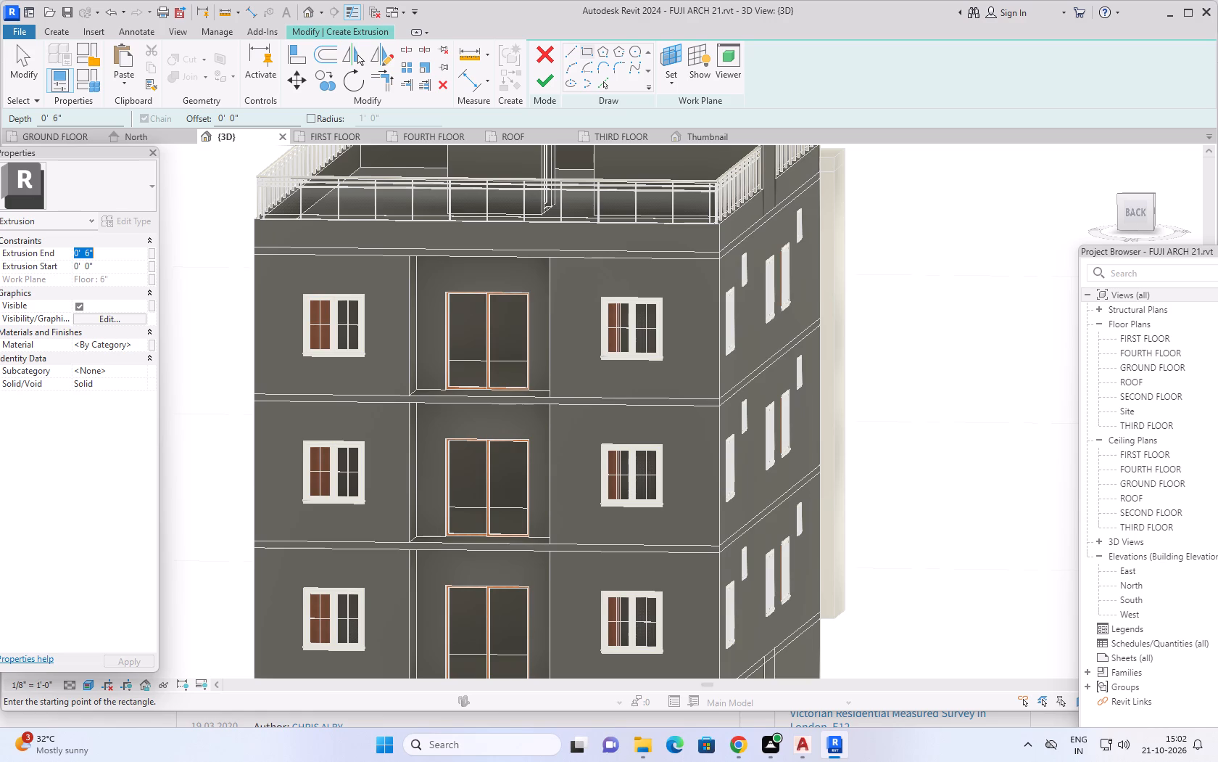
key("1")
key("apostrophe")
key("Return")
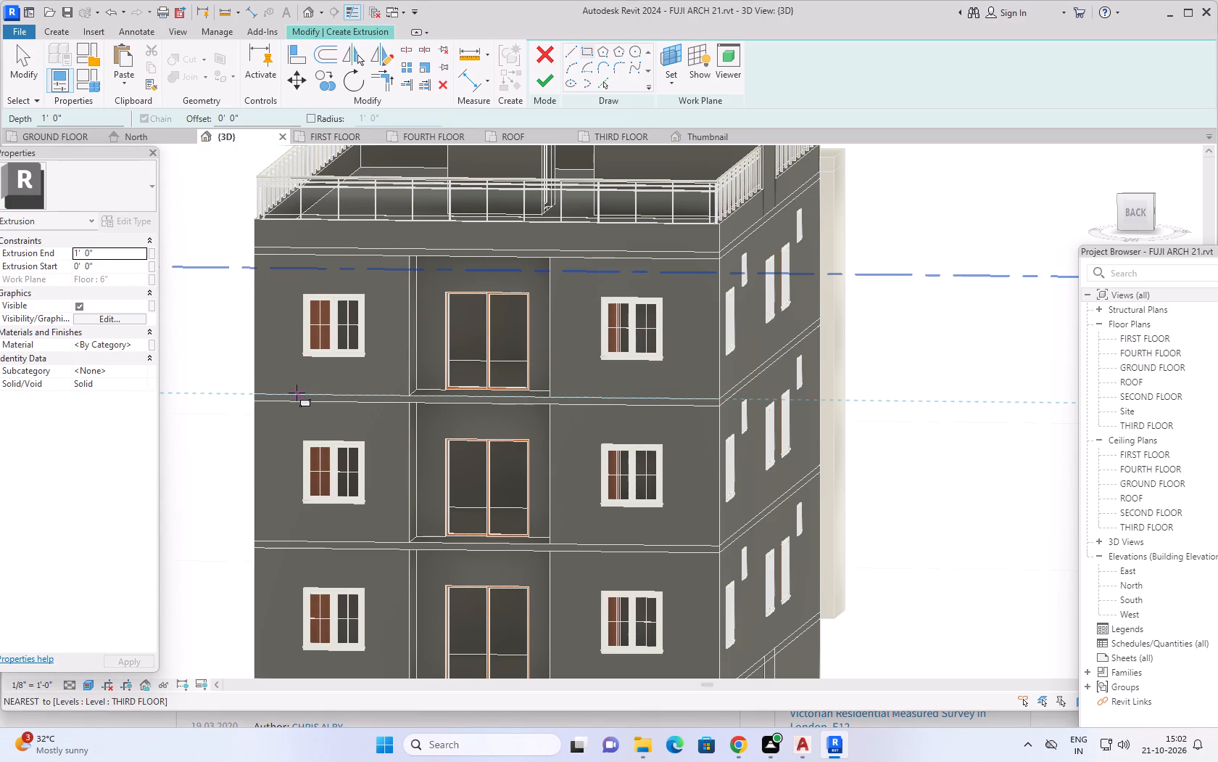
Sketch a rectangle around the rear facade's three stacked recessed openings, from the top slab edge to the lowest opening's slab underside.
middle_click_drag(297, 393, 317, 387)
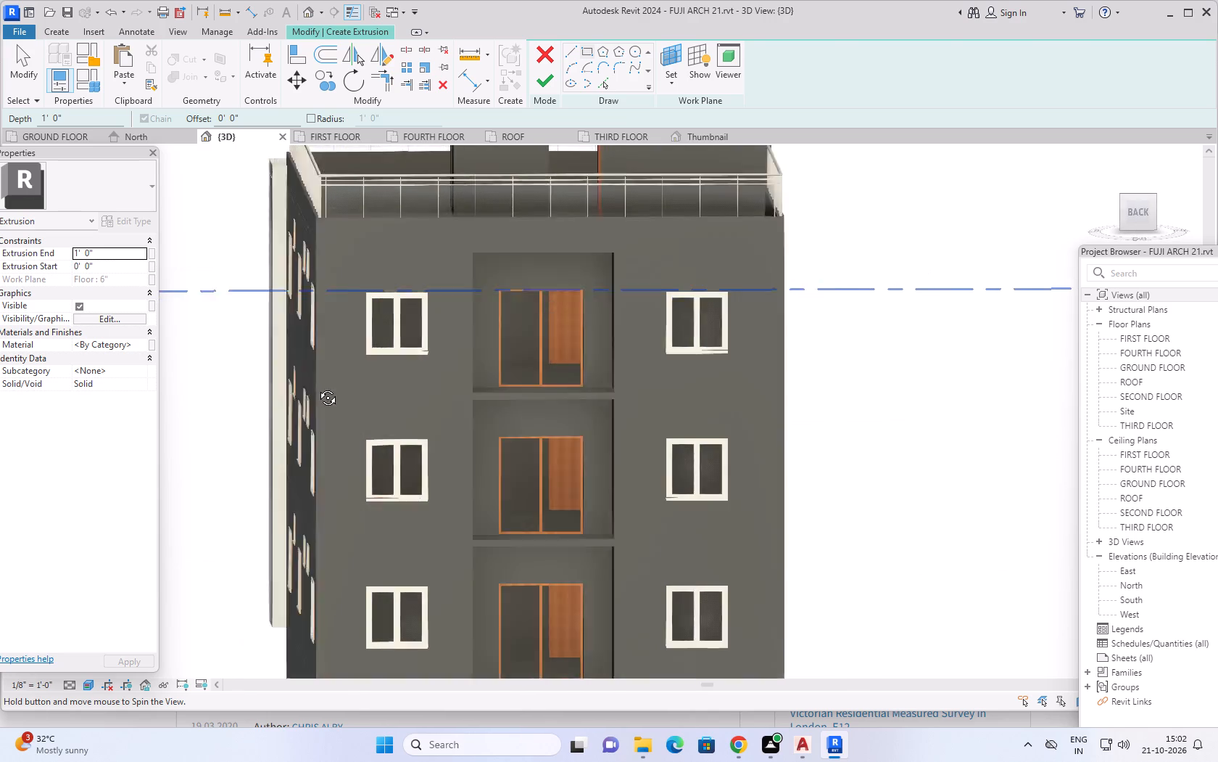
middle_click_drag(317, 387, 308, 389)
left_click(584, 49)
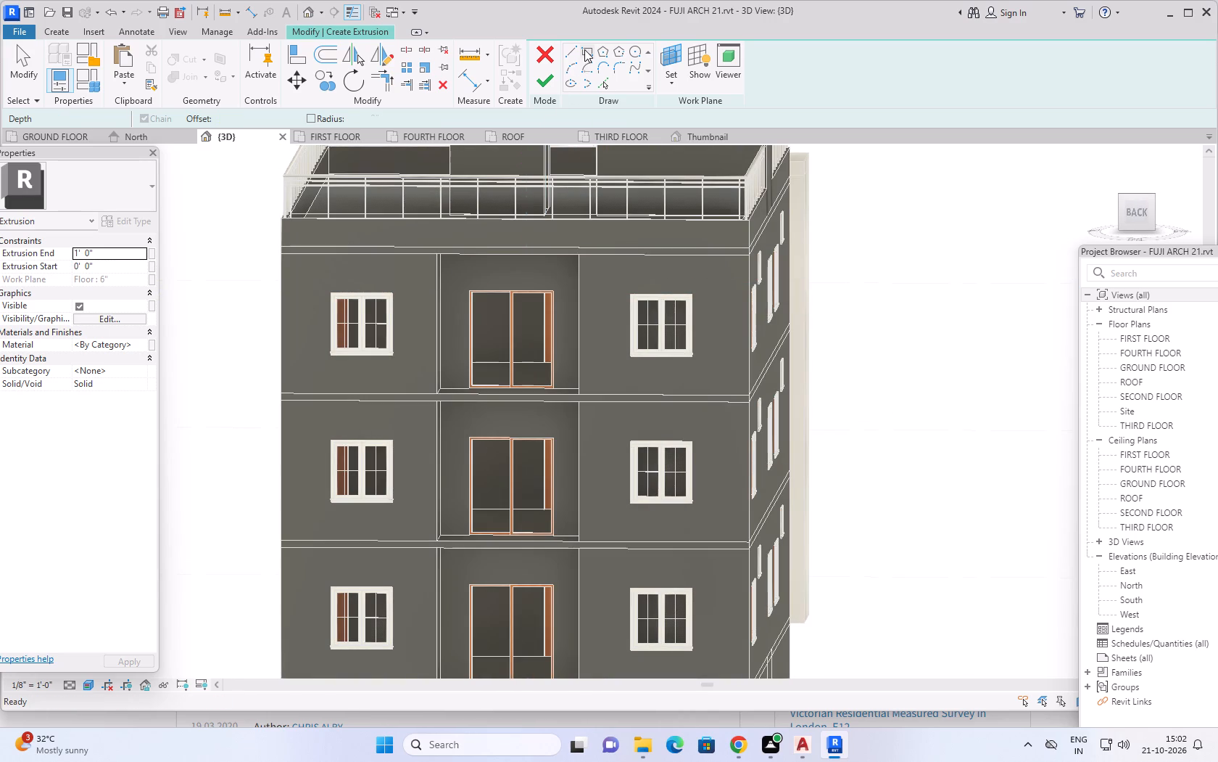
scroll(438, 248, "up", 7)
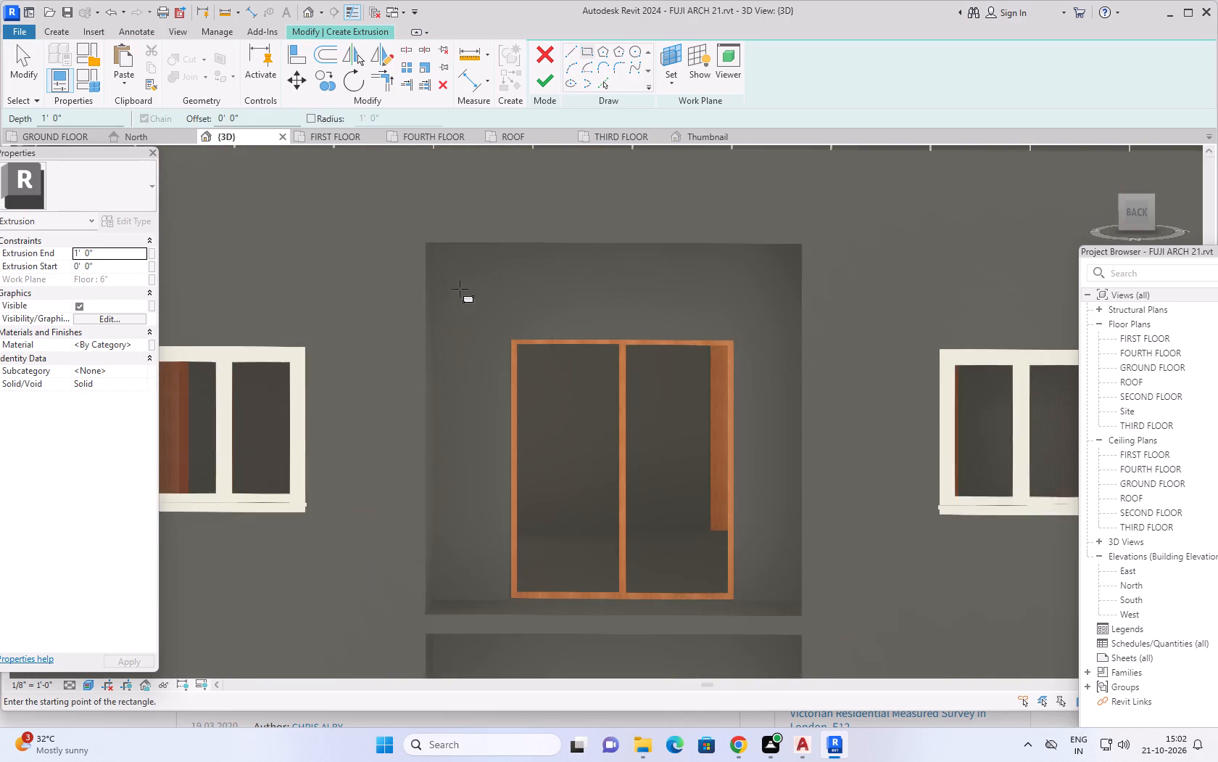
scroll(460, 289, "up", 1)
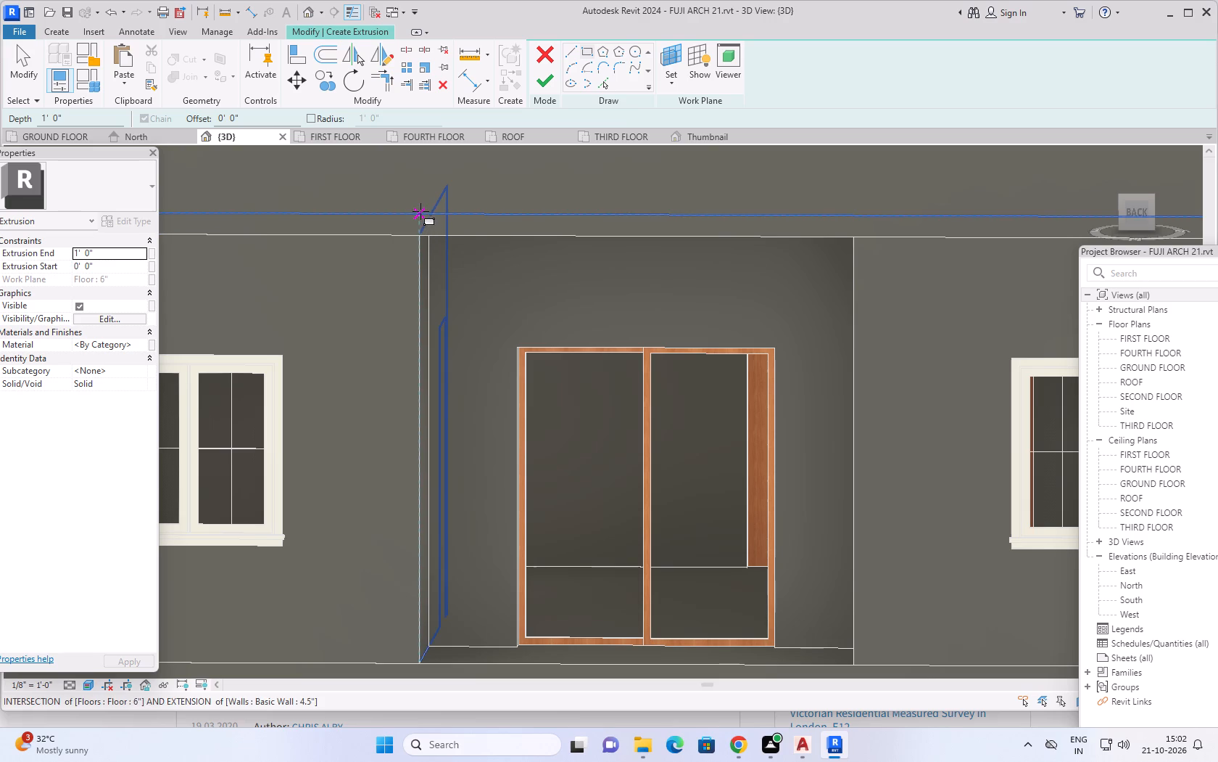
left_click(420, 211)
scroll(813, 562, "down", 12)
middle_click_drag(824, 615, 812, 336)
scroll(809, 496, "up", 9)
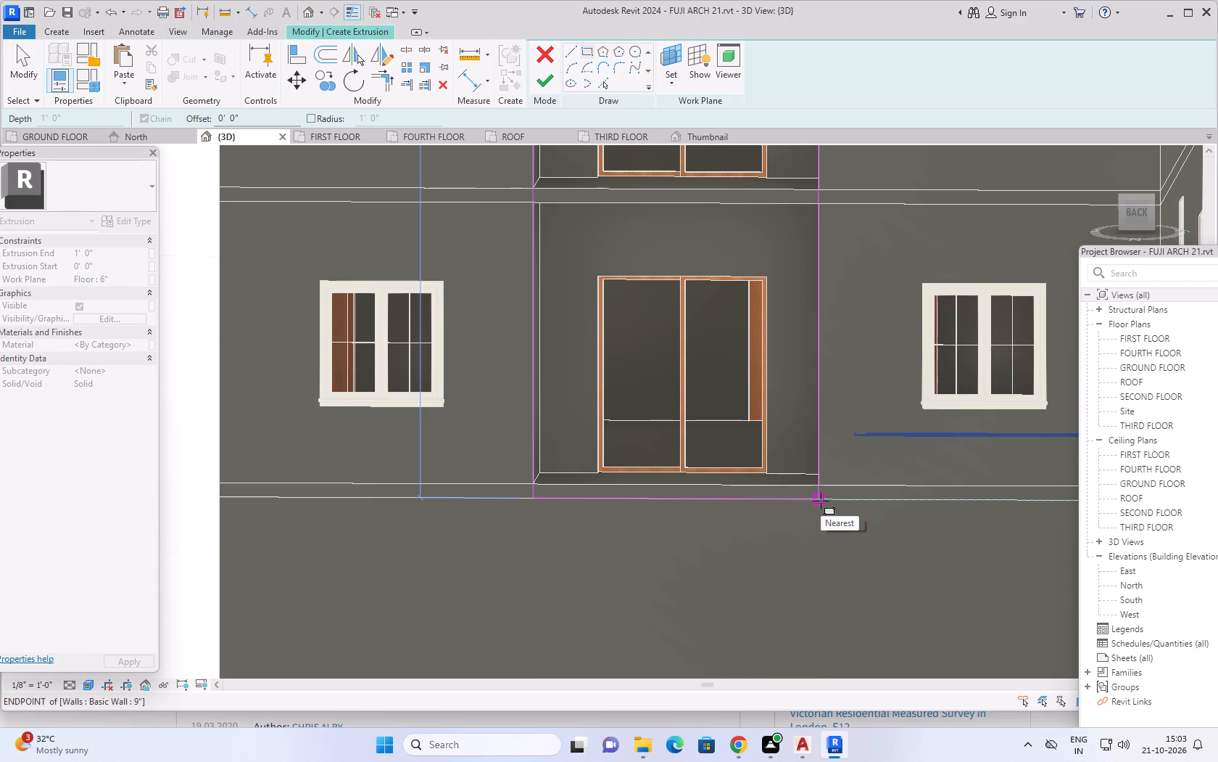
left_click(821, 501)
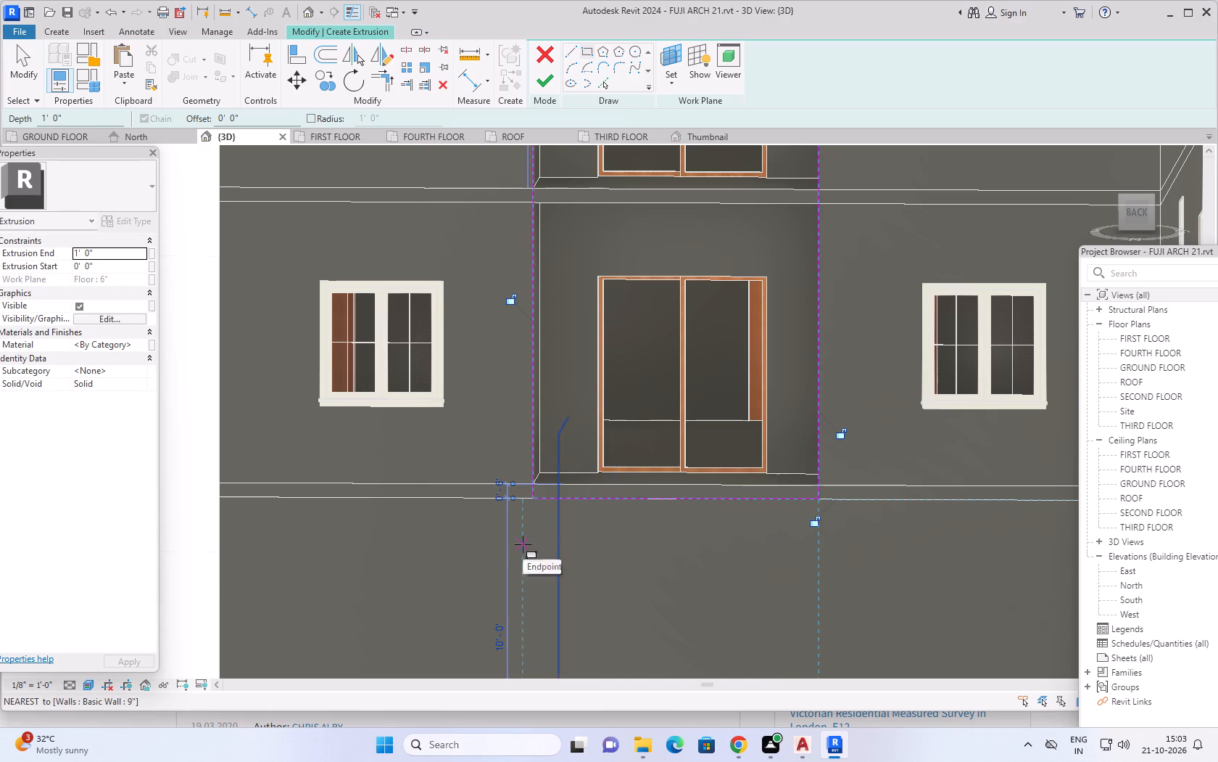
Set the extrusion end to 3' and finish the rear extrusion sketch.
scroll(464, 539, "down", 6)
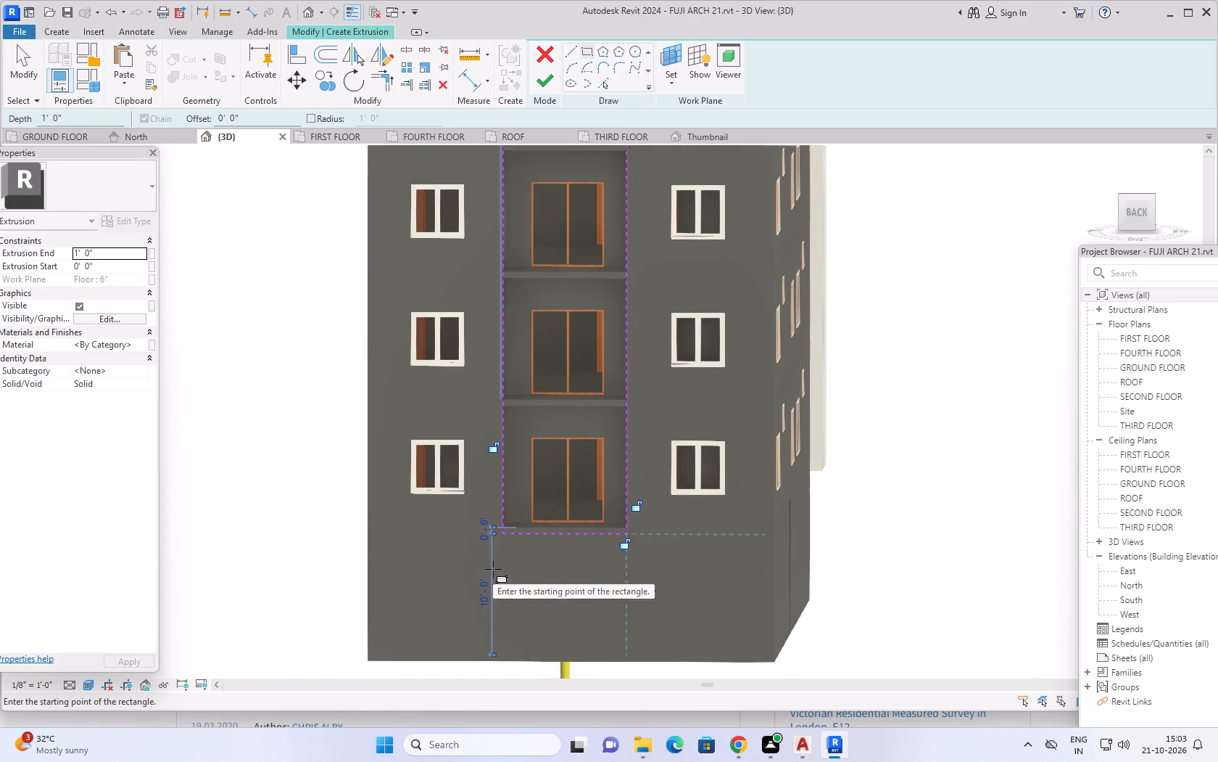
scroll(494, 569, "down", 2)
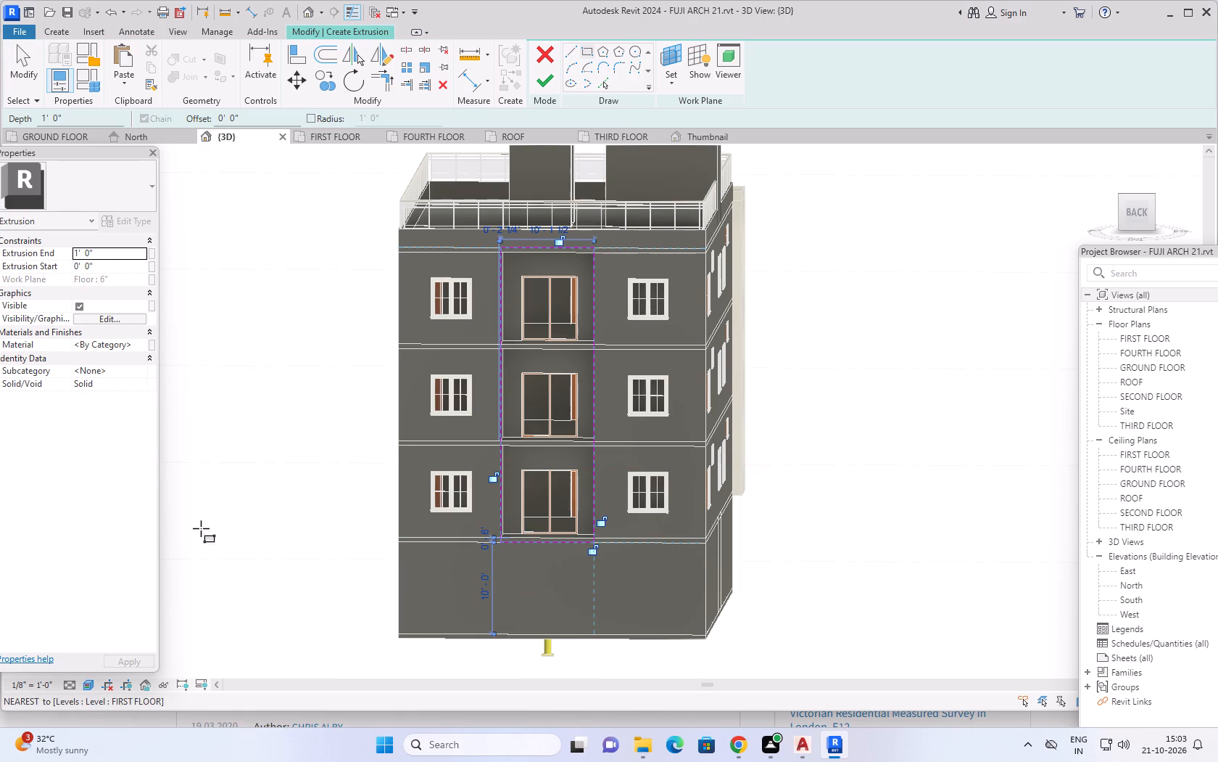
left_click(109, 255)
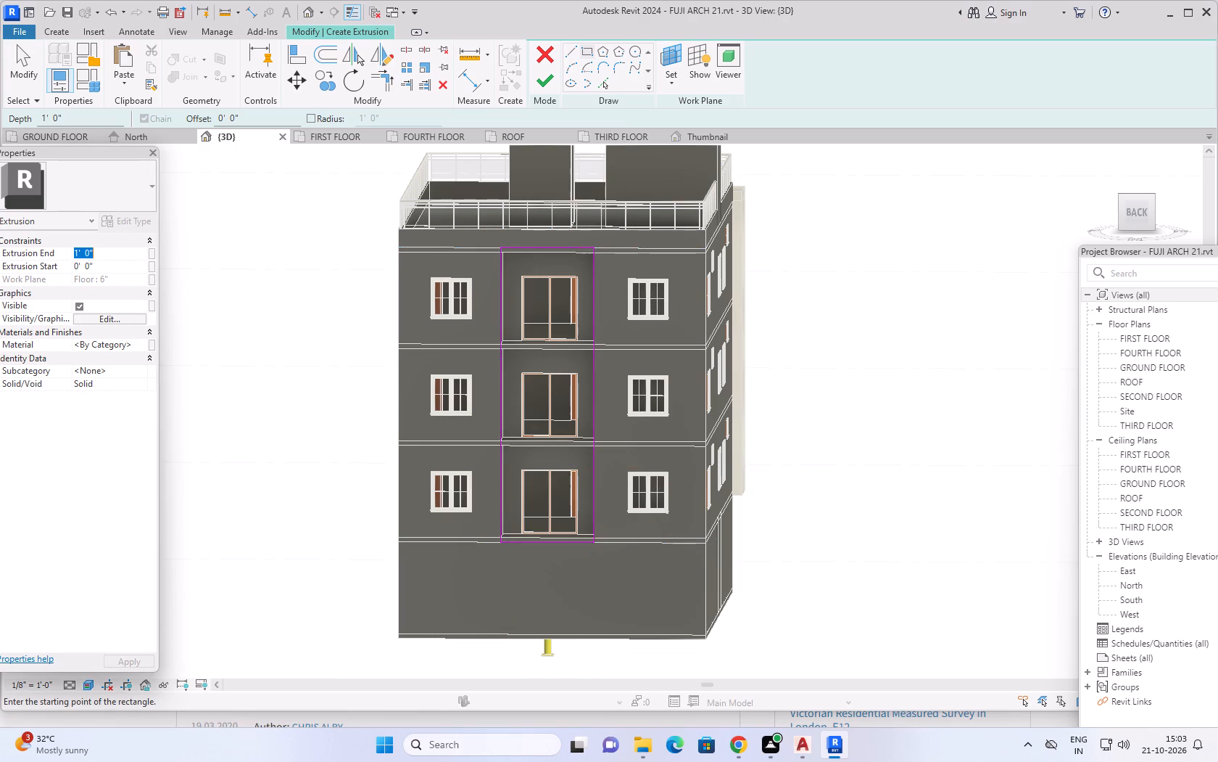
key("BackSpace")
type("3'")
key("Return")
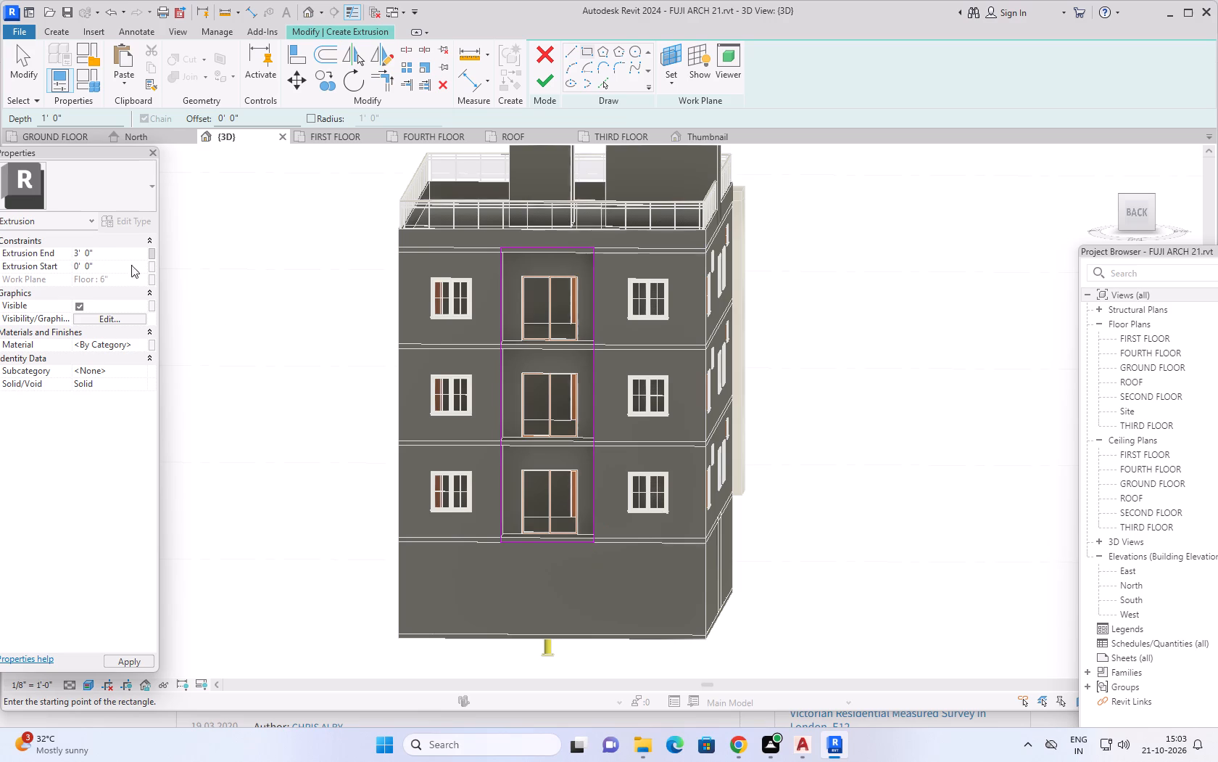
left_click(547, 81)
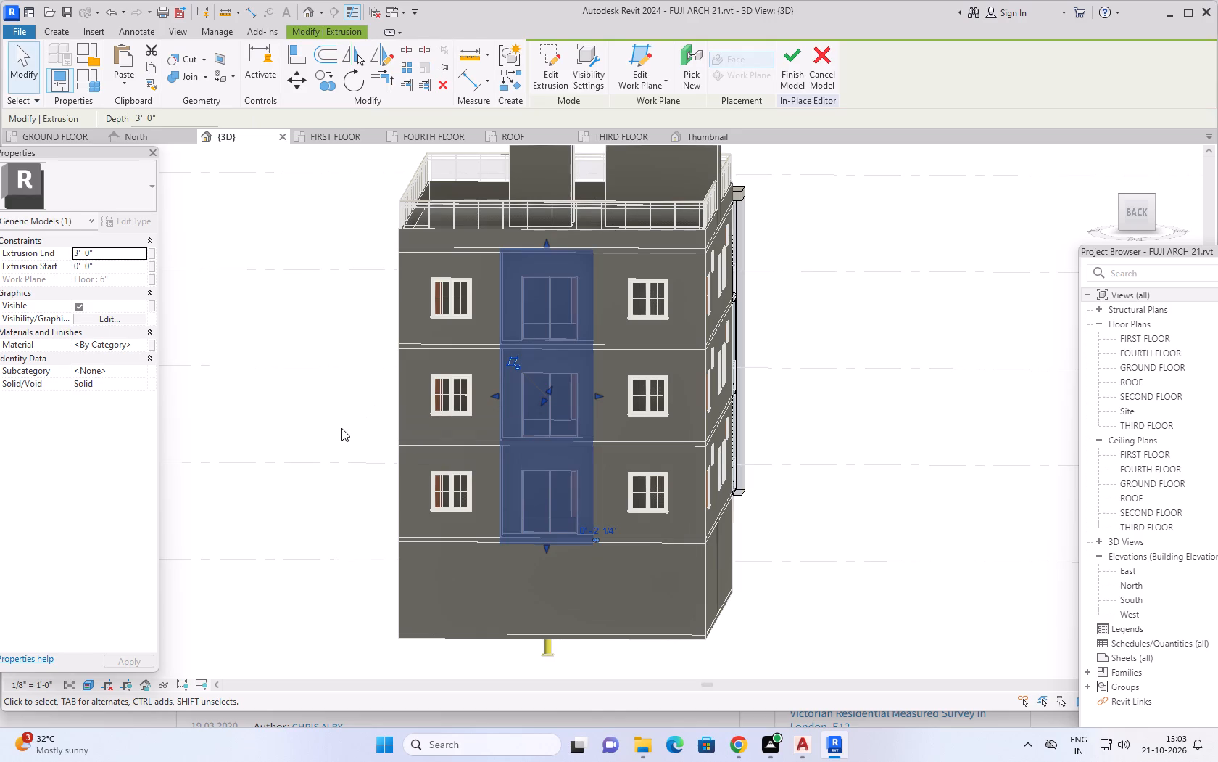
Start a void extrusion using the outer face of the rear facade's solid extrusion as work plane.
middle_click_drag(341, 428, 603, 451)
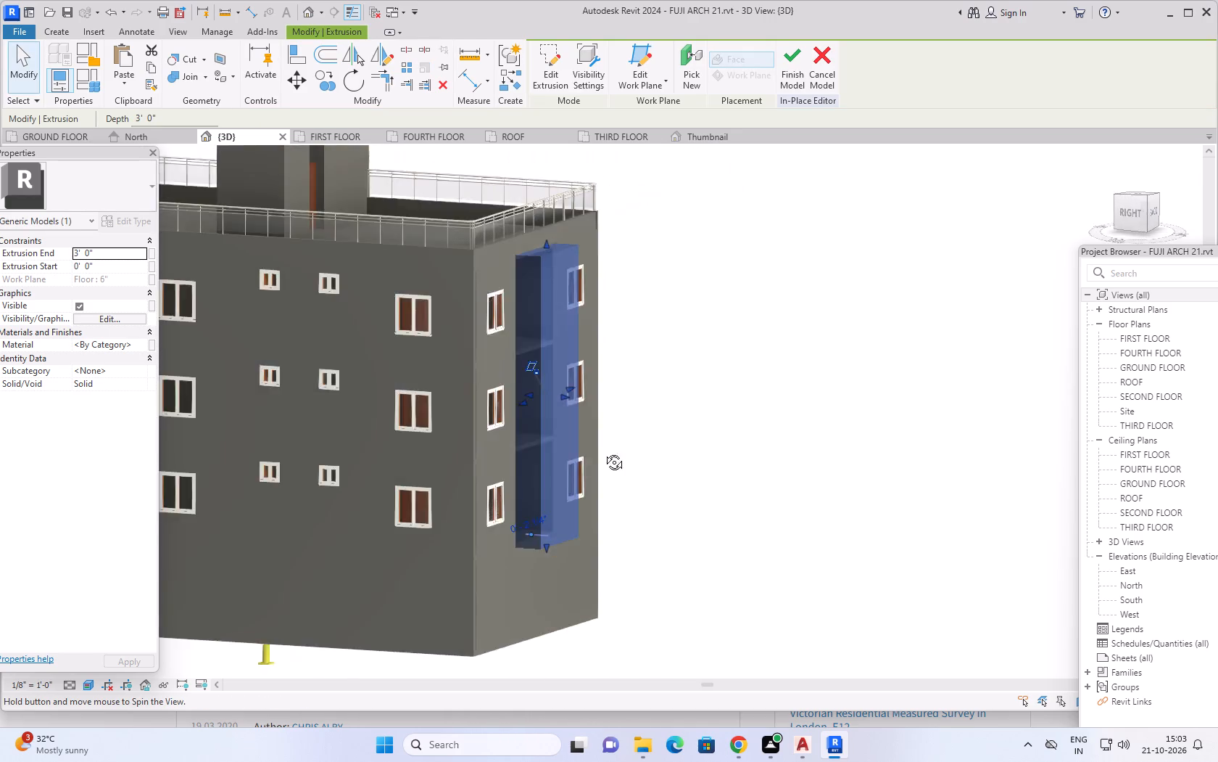
middle_click_drag(603, 451, 415, 600)
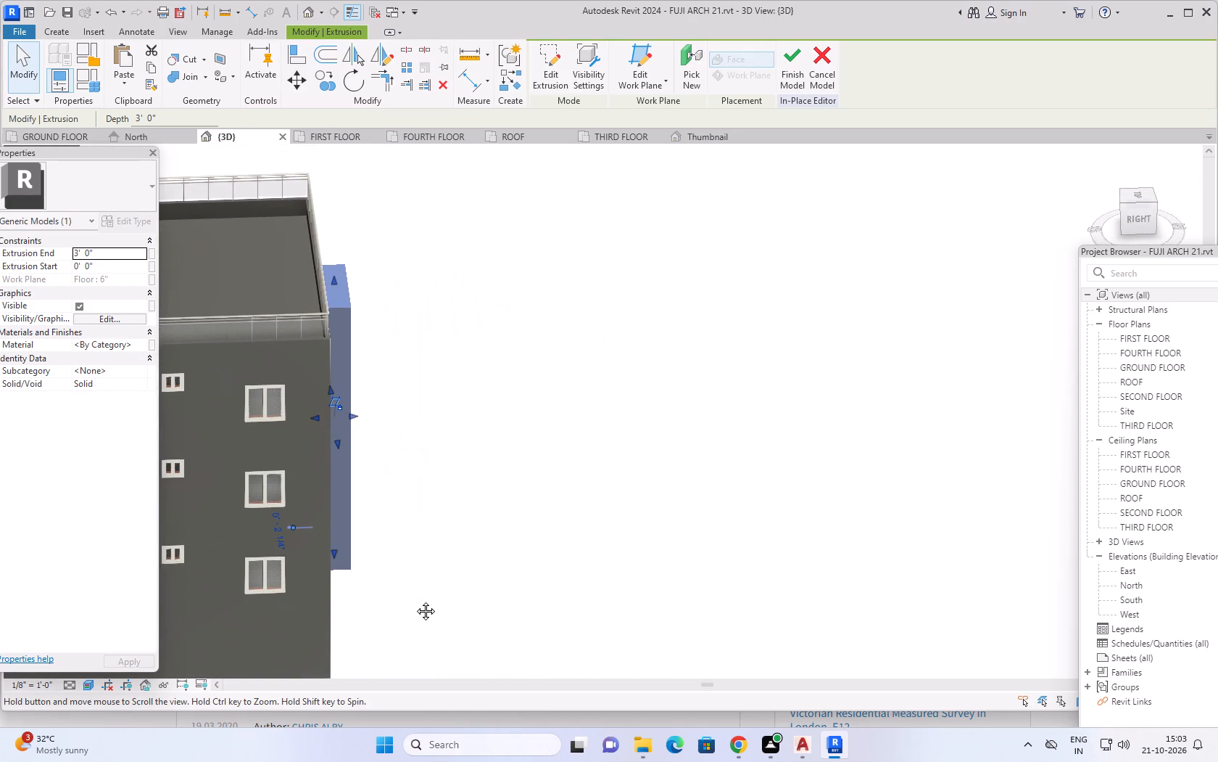
middle_click_drag(415, 600, 415, 599)
middle_click_drag(601, 463, 941, 394)
middle_click_drag(916, 449, 671, 528, "shift")
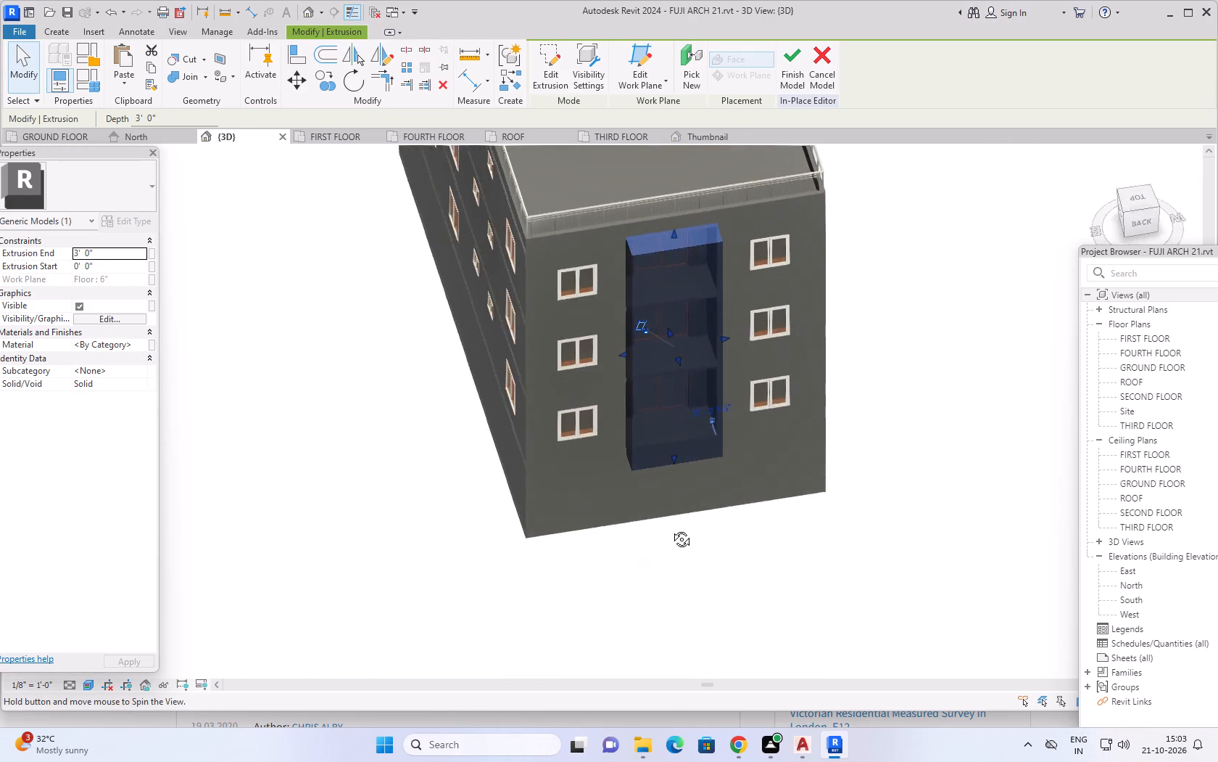
middle_click_drag(671, 528, 639, 365, "shift")
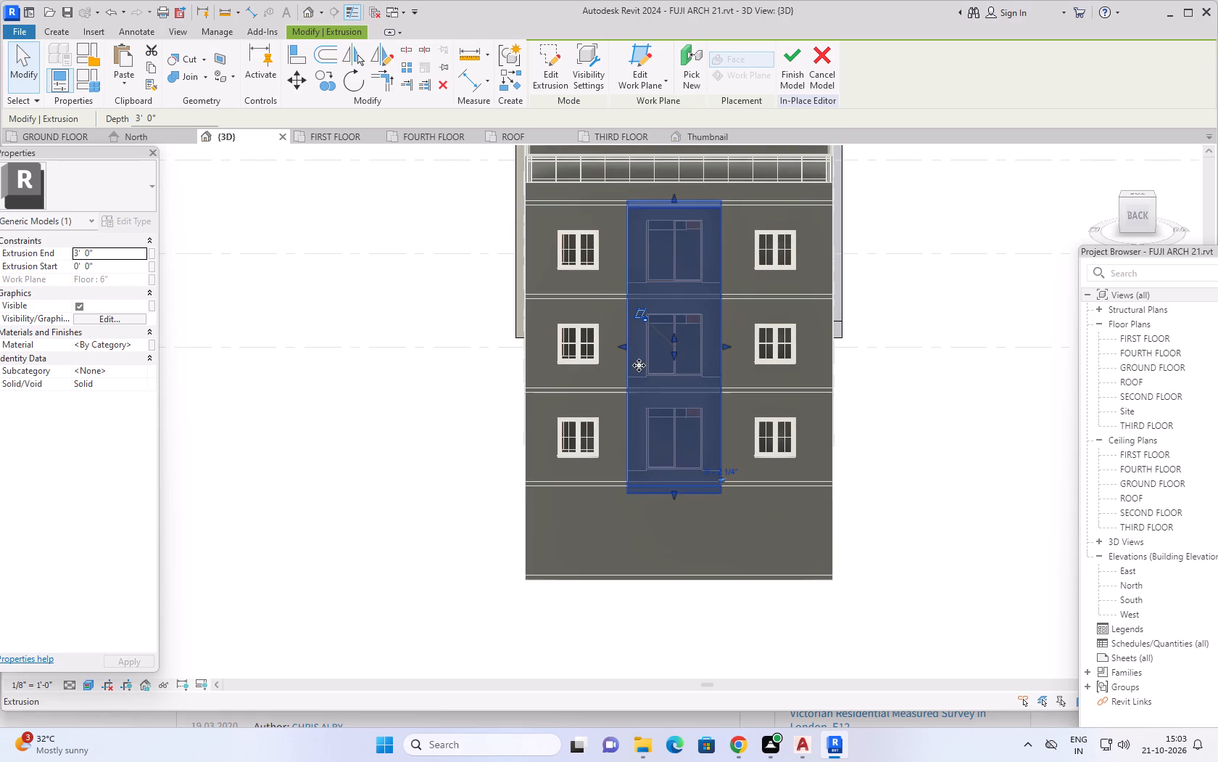
middle_click_drag(935, 318, 888, 336)
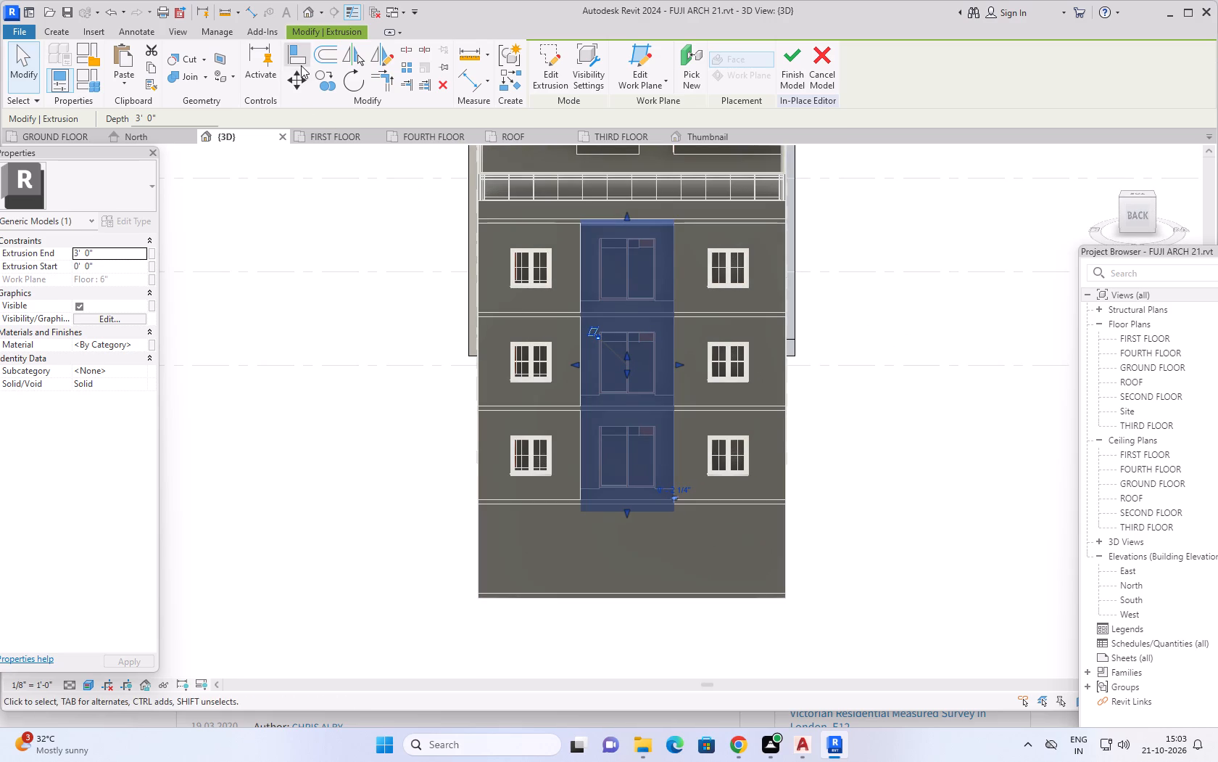
left_click(67, 33)
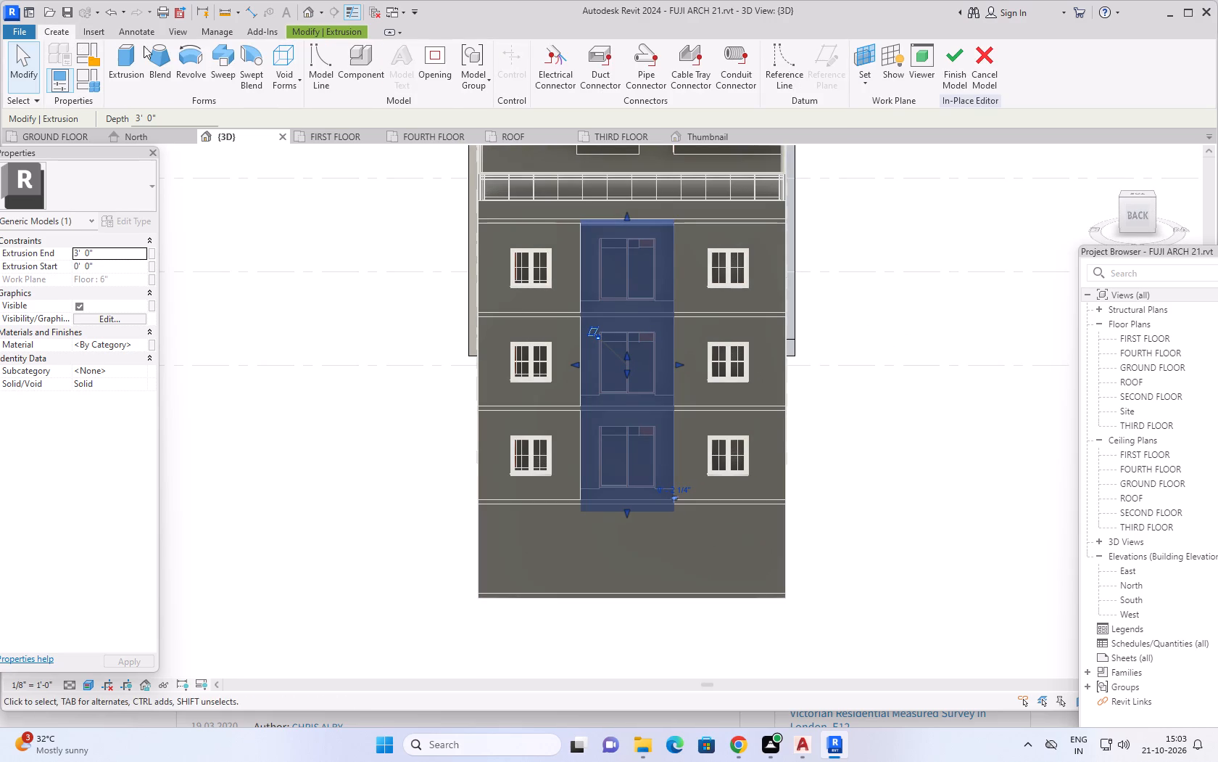
left_click(299, 85)
left_click(291, 111)
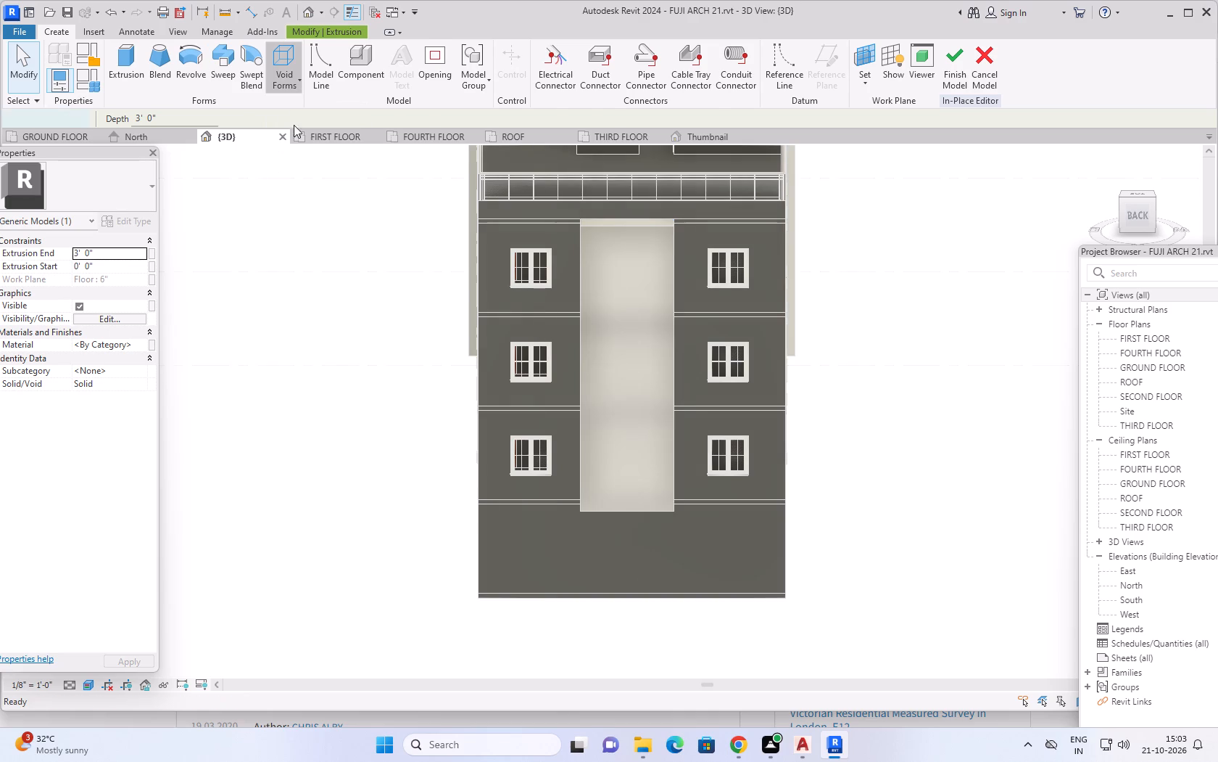
left_click(676, 83)
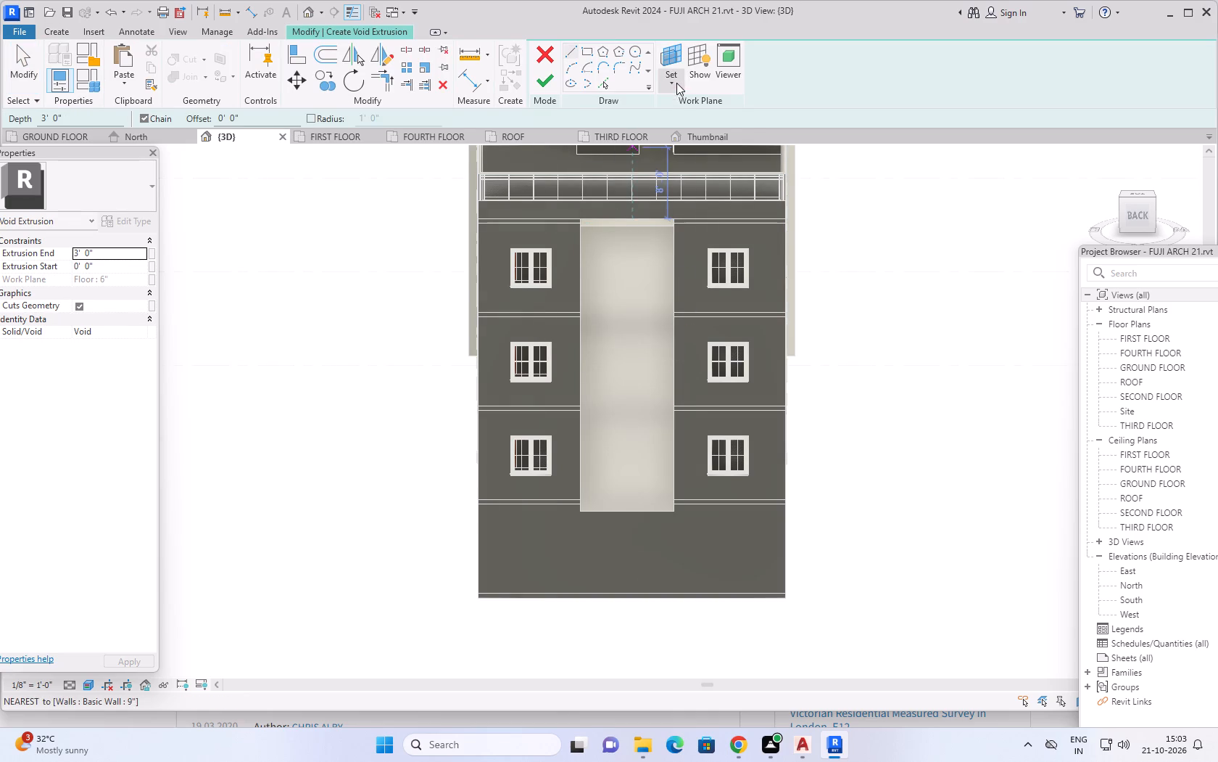
left_click(689, 136)
left_click(634, 306)
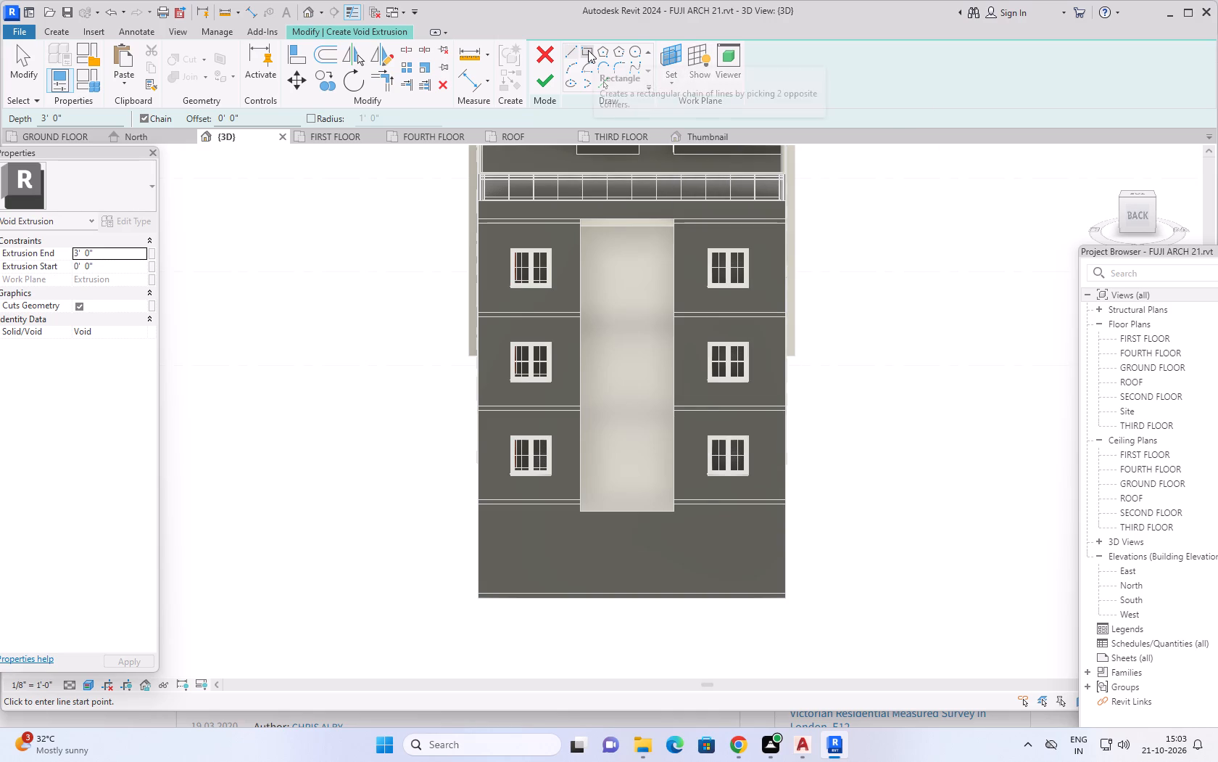
Sketch a rectangle offset 1' inward from the rear extrusion's face outline and finish the 3' void extrusion.
left_click(588, 50)
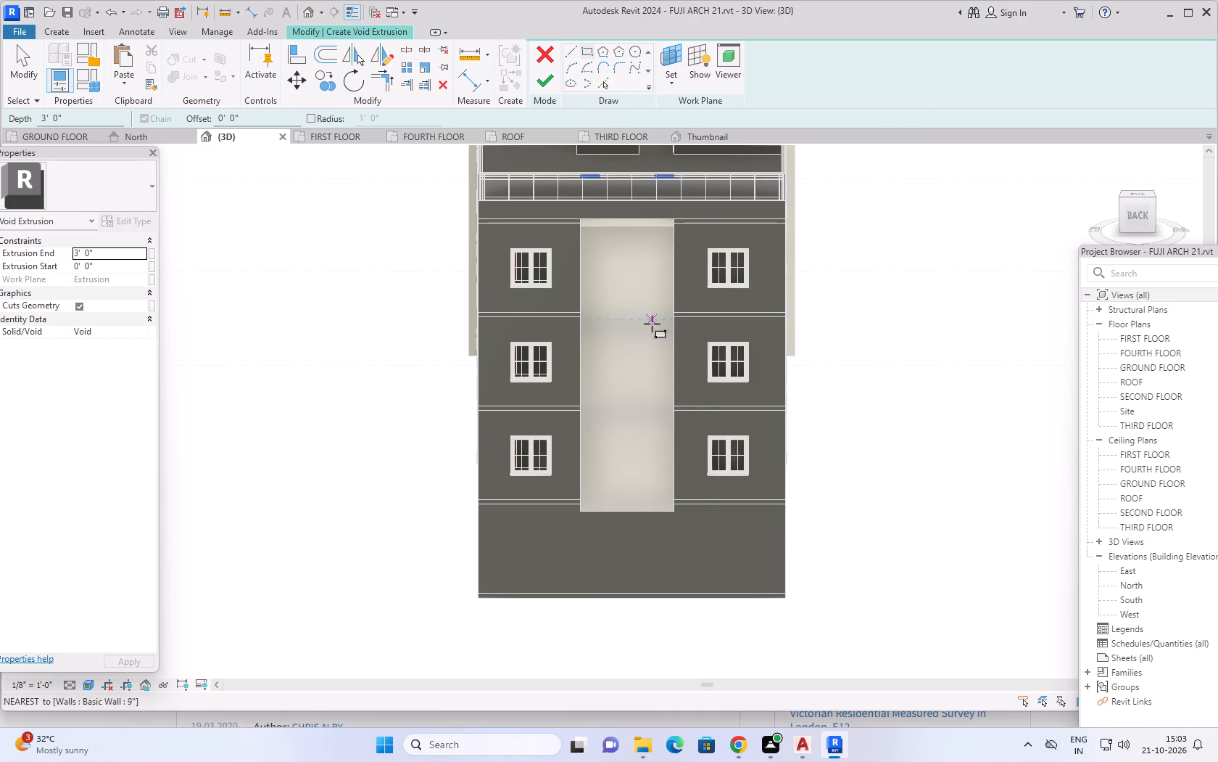
middle_click_drag(650, 345, 631, 298)
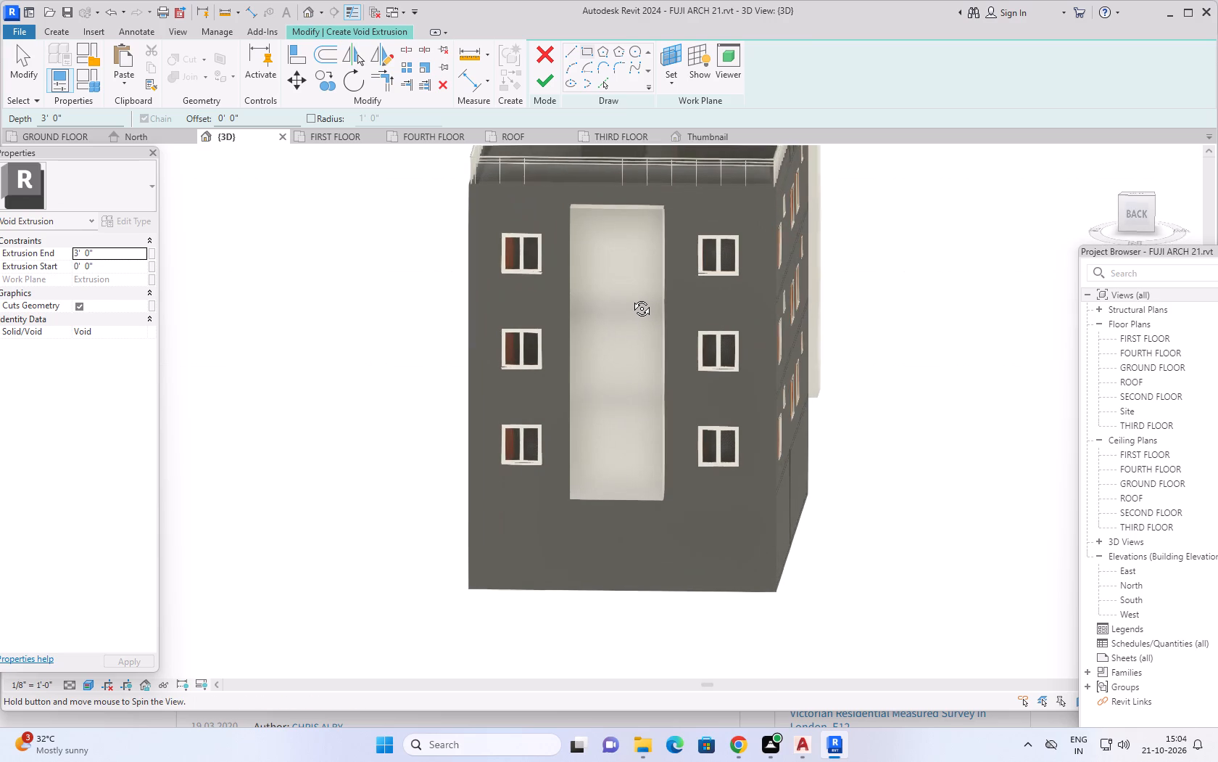
middle_click_drag(631, 298, 633, 298)
scroll(586, 221, "up", 3)
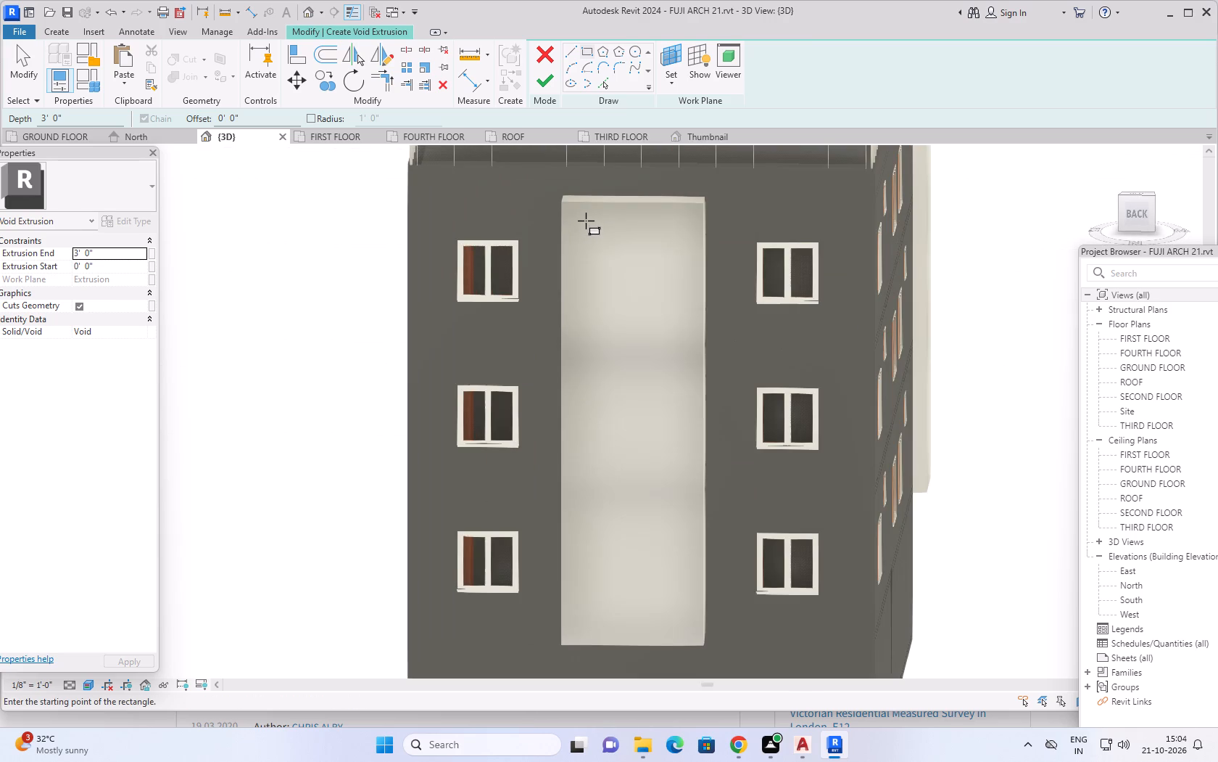
scroll(586, 221, "up", 2)
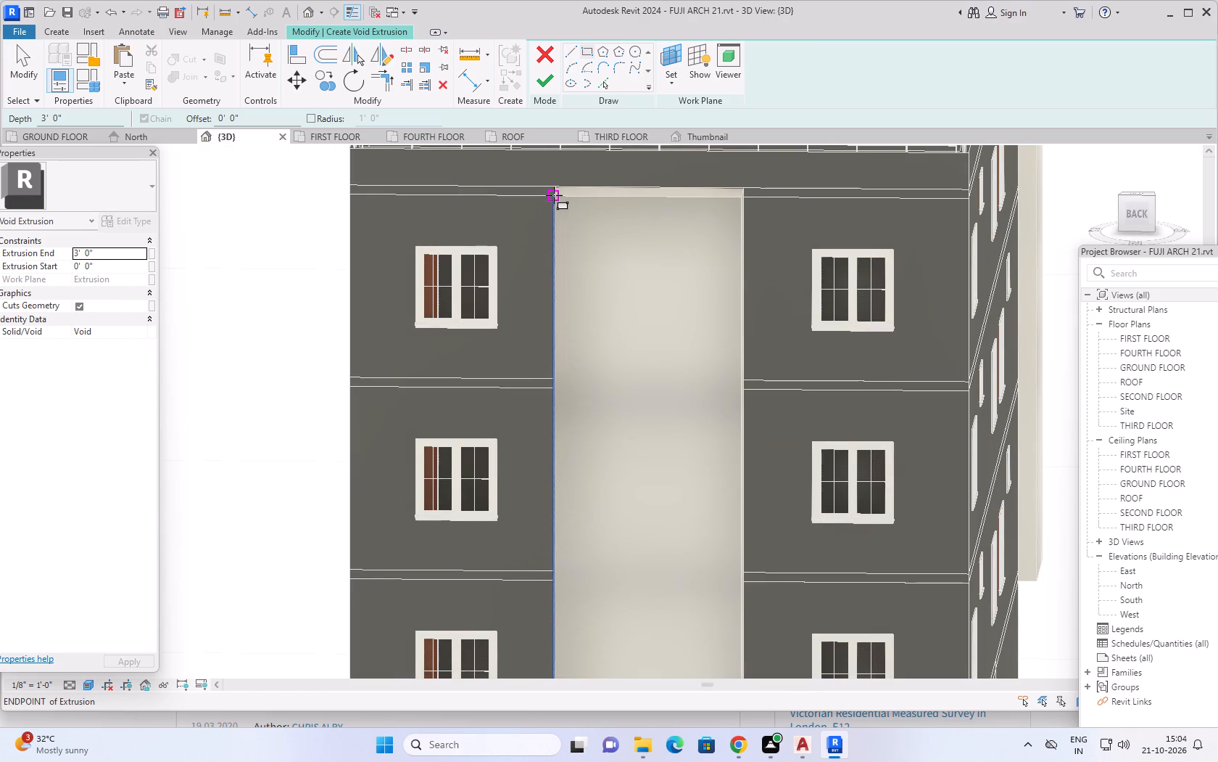
left_click(554, 195)
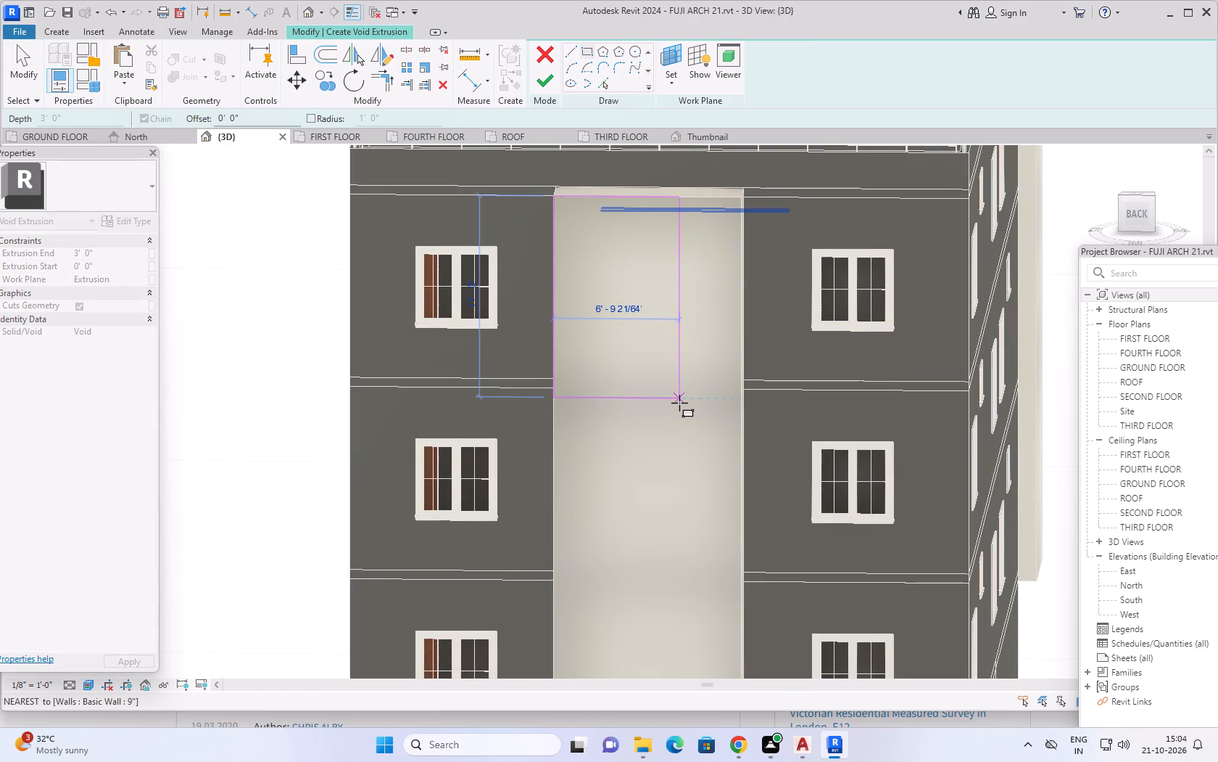
left_click(271, 117)
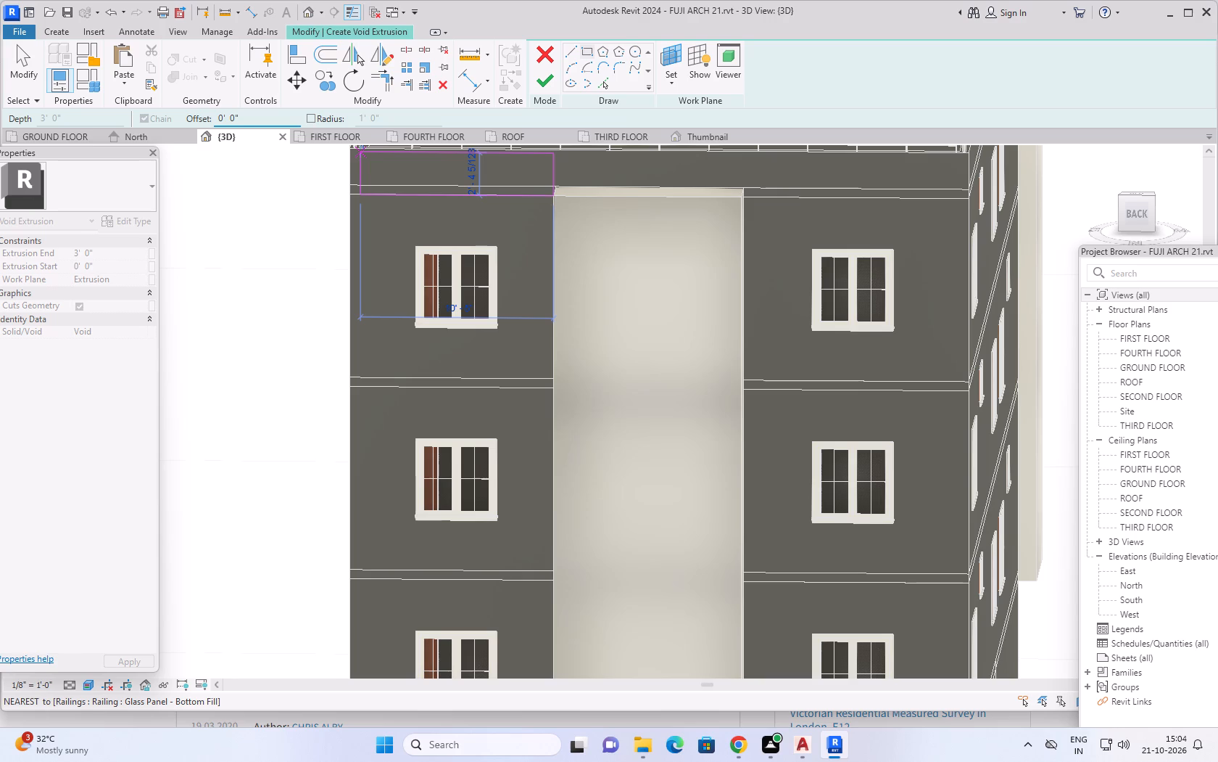
key("BackSpace")
key("BackSpace")
key("BackSpace")
key("BackSpace")
key("BackSpace")
key("BackSpace")
key("BackSpace")
key("BackSpace")
key("BackSpace")
key("BackSpace")
key("BackSpace")
key("BackSpace")
key("BackSpace")
key("BackSpace")
type("1'")
key("Return")
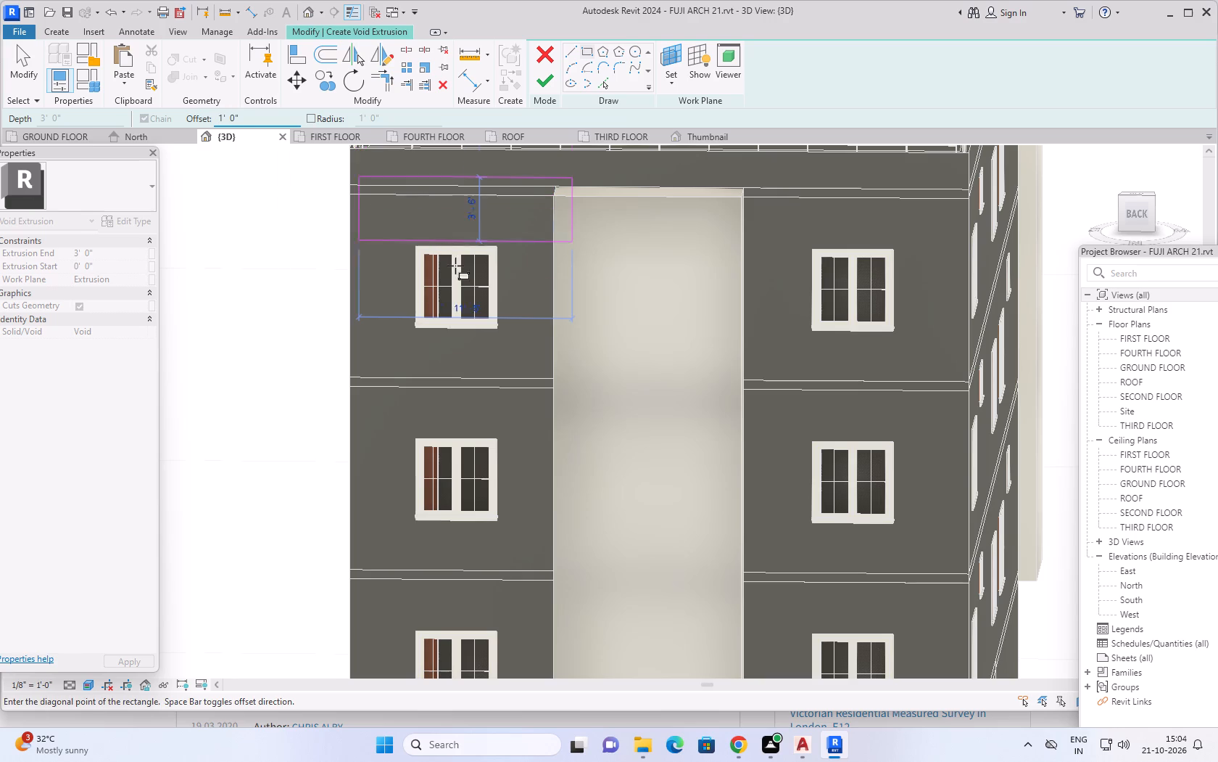
key("space")
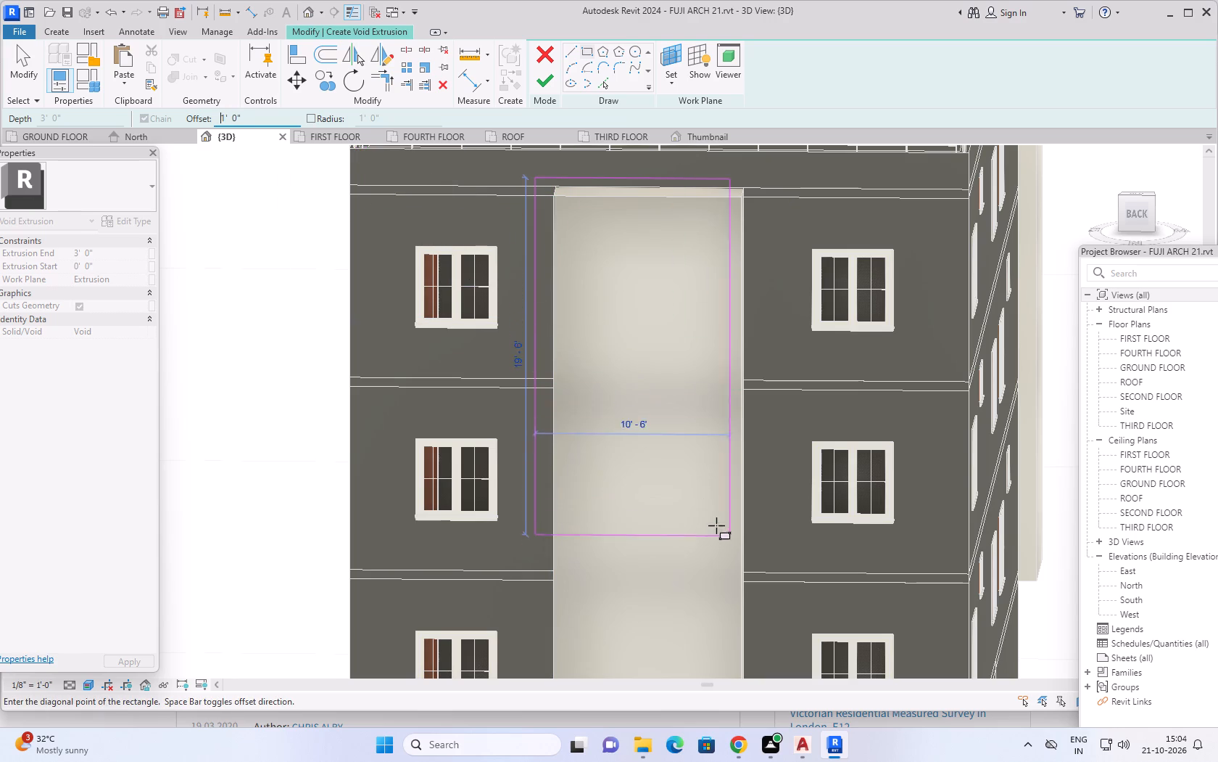
key("space")
key("space")
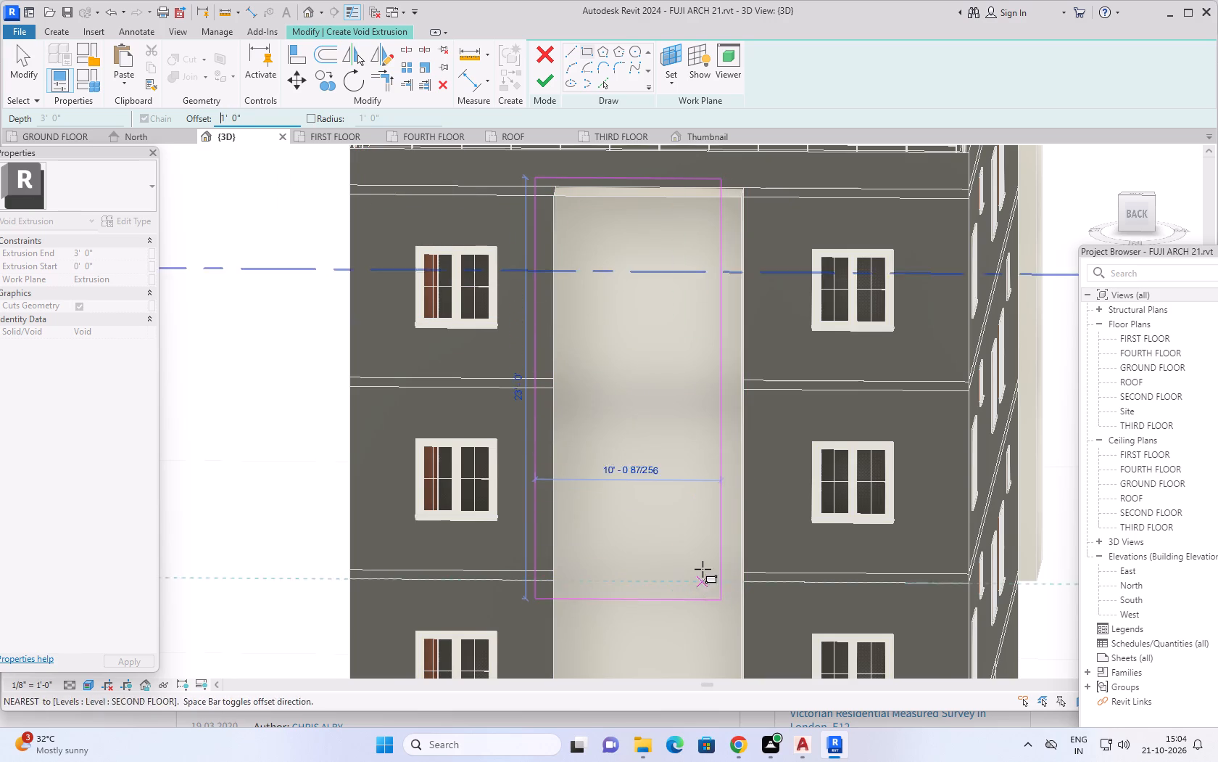
key("space")
scroll(703, 564, "down", 5)
middle_click_drag(710, 605, 718, 479)
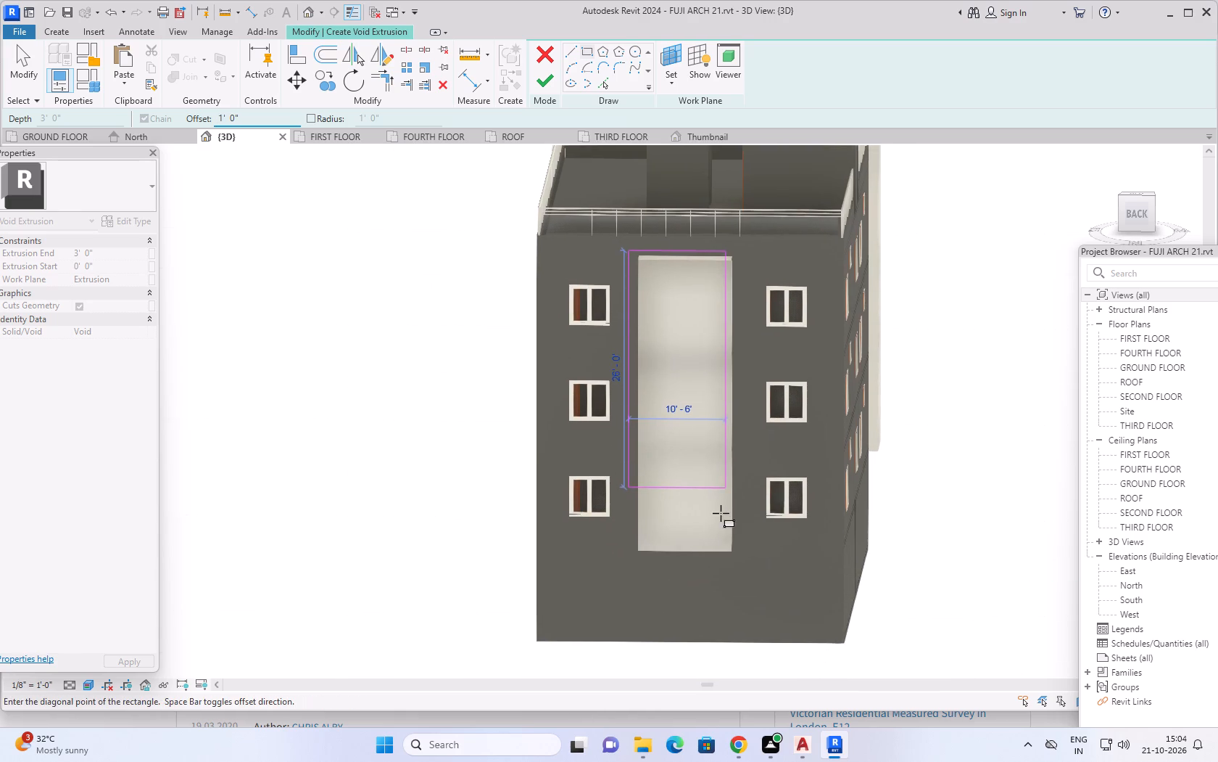
scroll(724, 543, "up", 2)
middle_click_drag(729, 575, 752, 509)
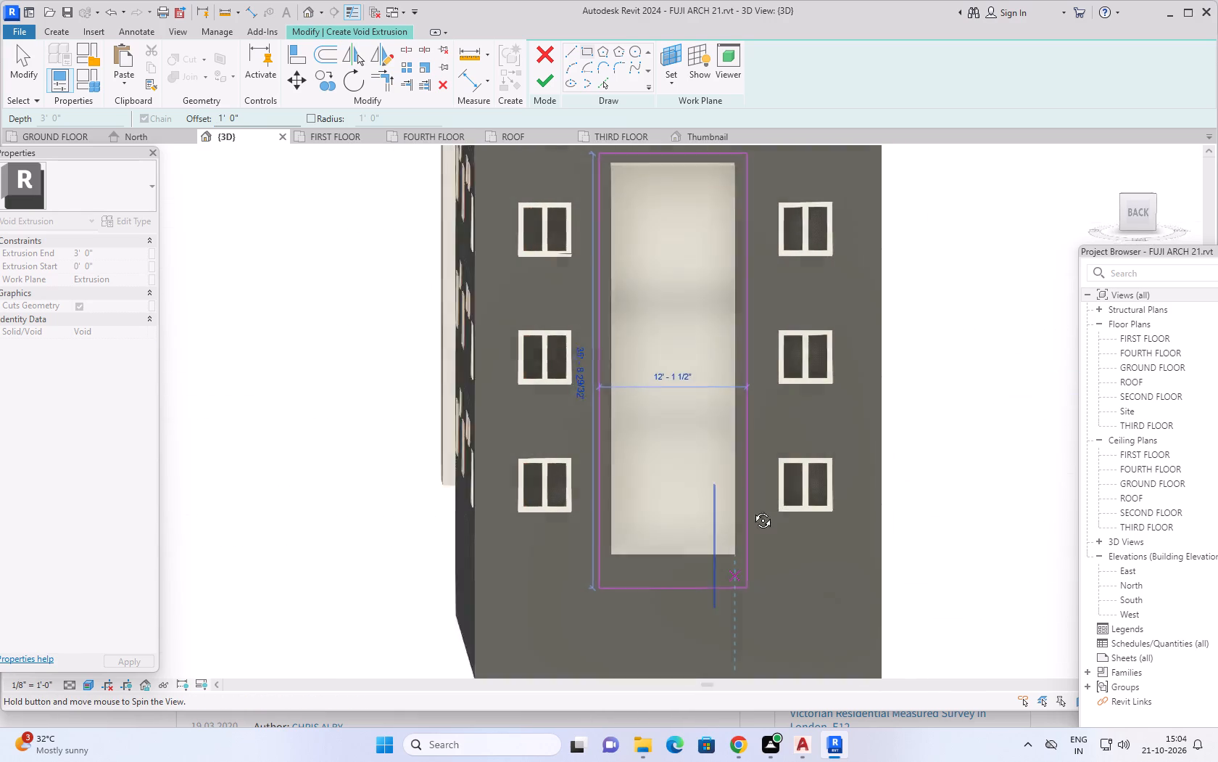
middle_click_drag(752, 509, 733, 477)
scroll(733, 477, "up", 1, "shift")
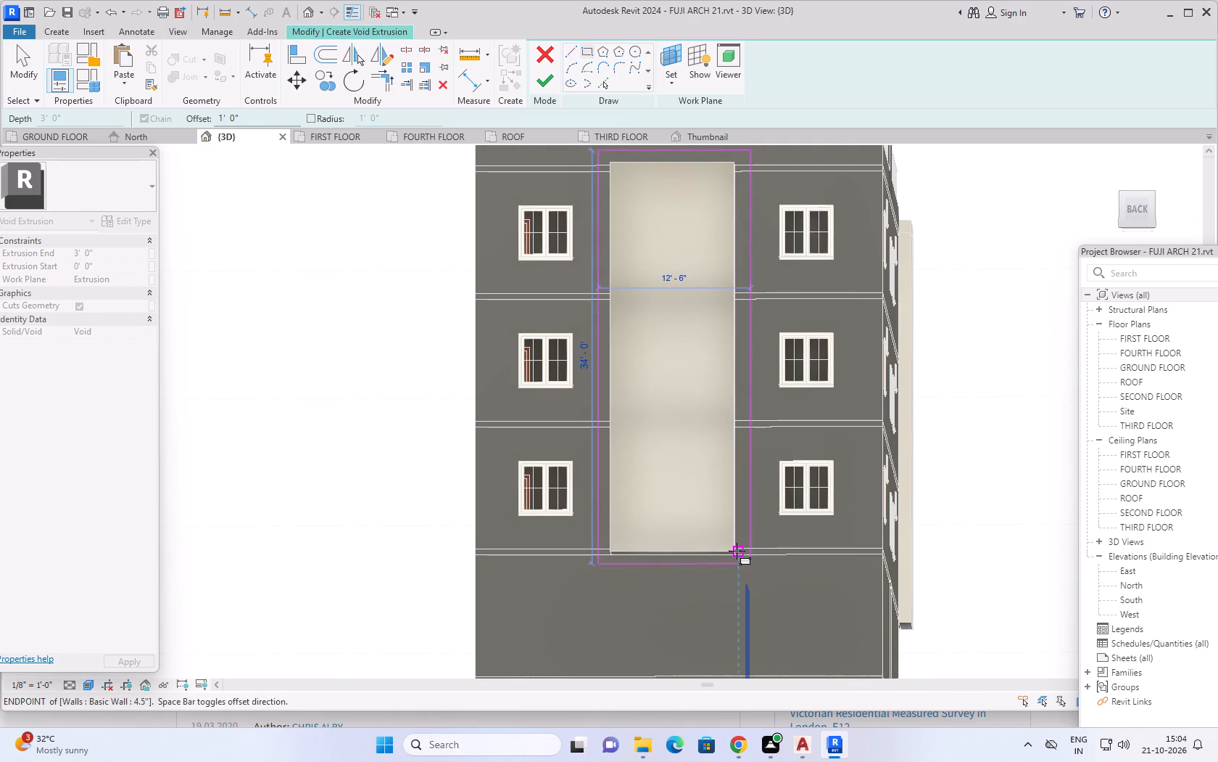
key("space")
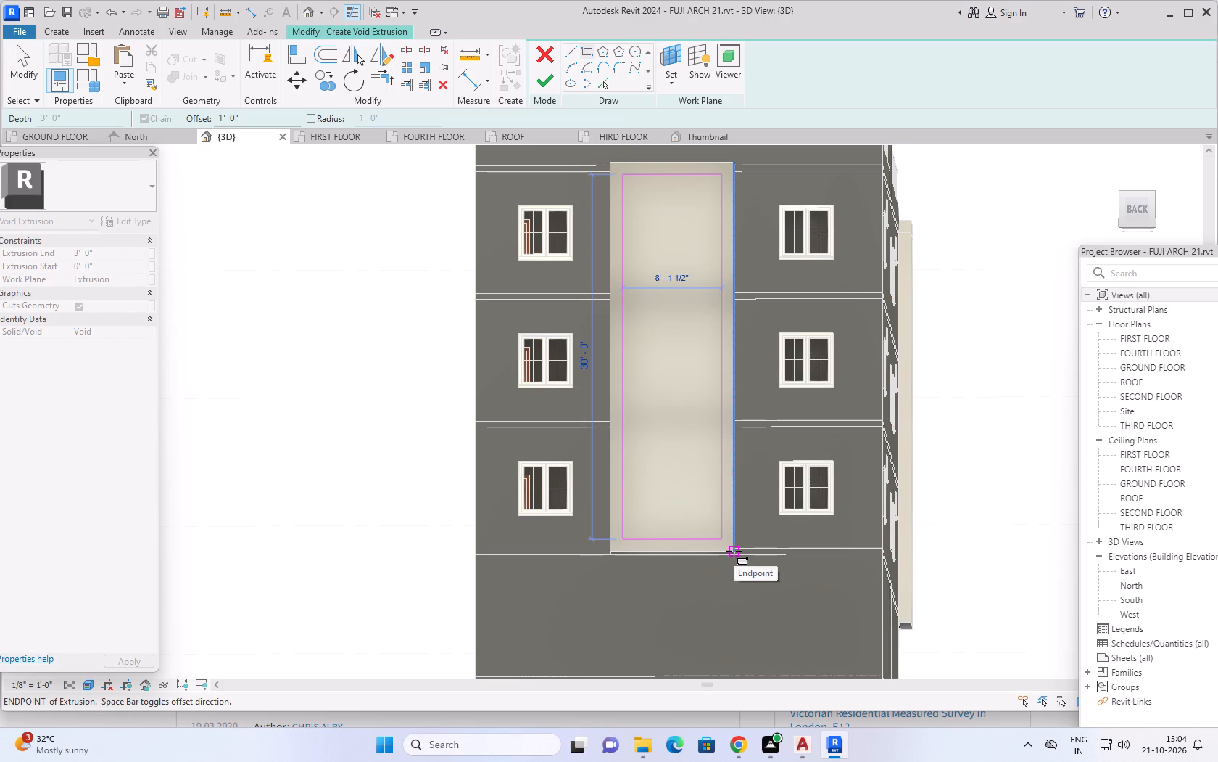
left_click(734, 551)
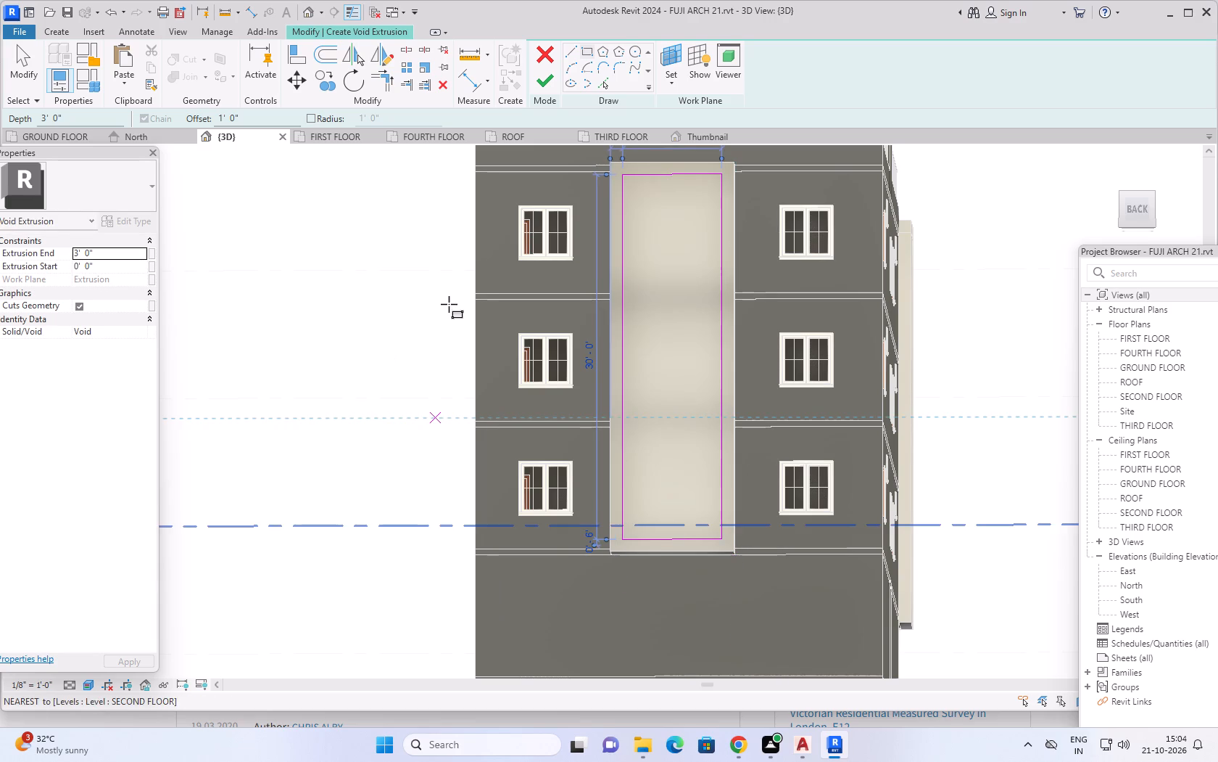
left_click(552, 78)
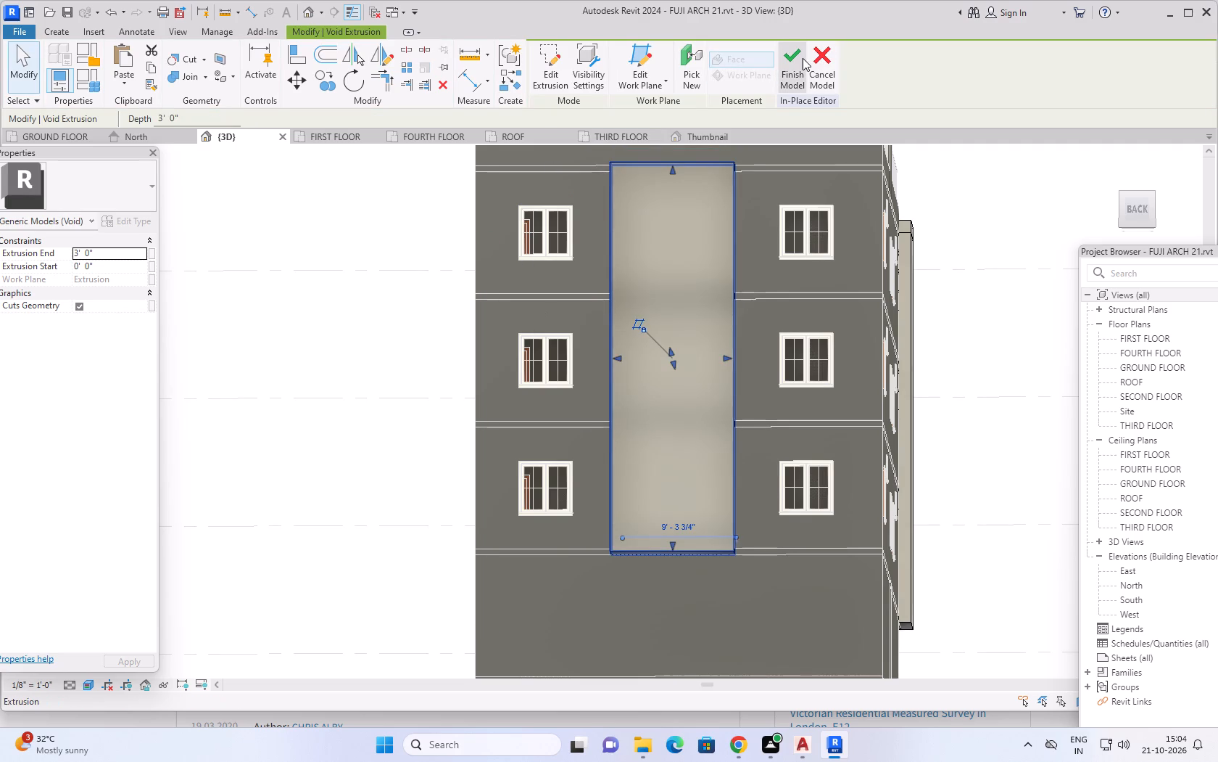
Finish the in-place model of the rear facade frame and save the project.
left_click(803, 58)
scroll(375, 500, "down", 1)
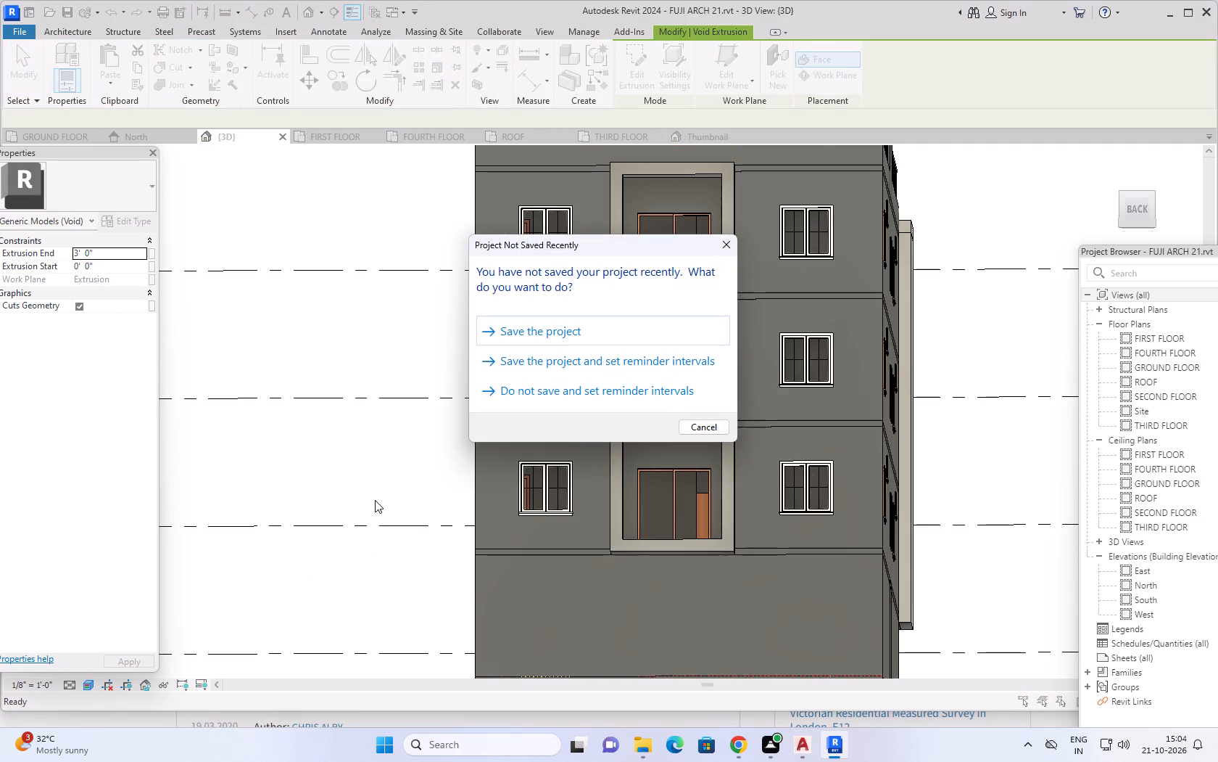
left_click(726, 247)
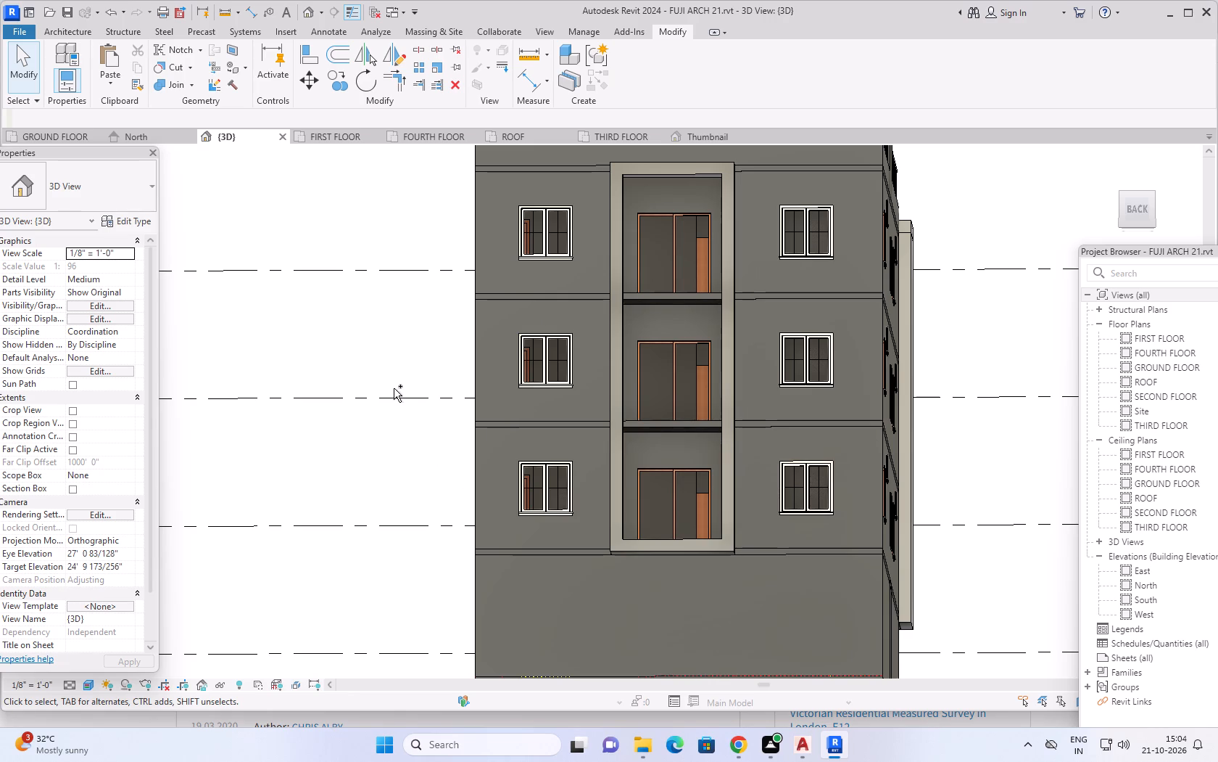
key("ctrl+s")
Examine the hollowed frame around the rear facade's recessed openings from the back and both sides.
scroll(379, 446, "down", 3)
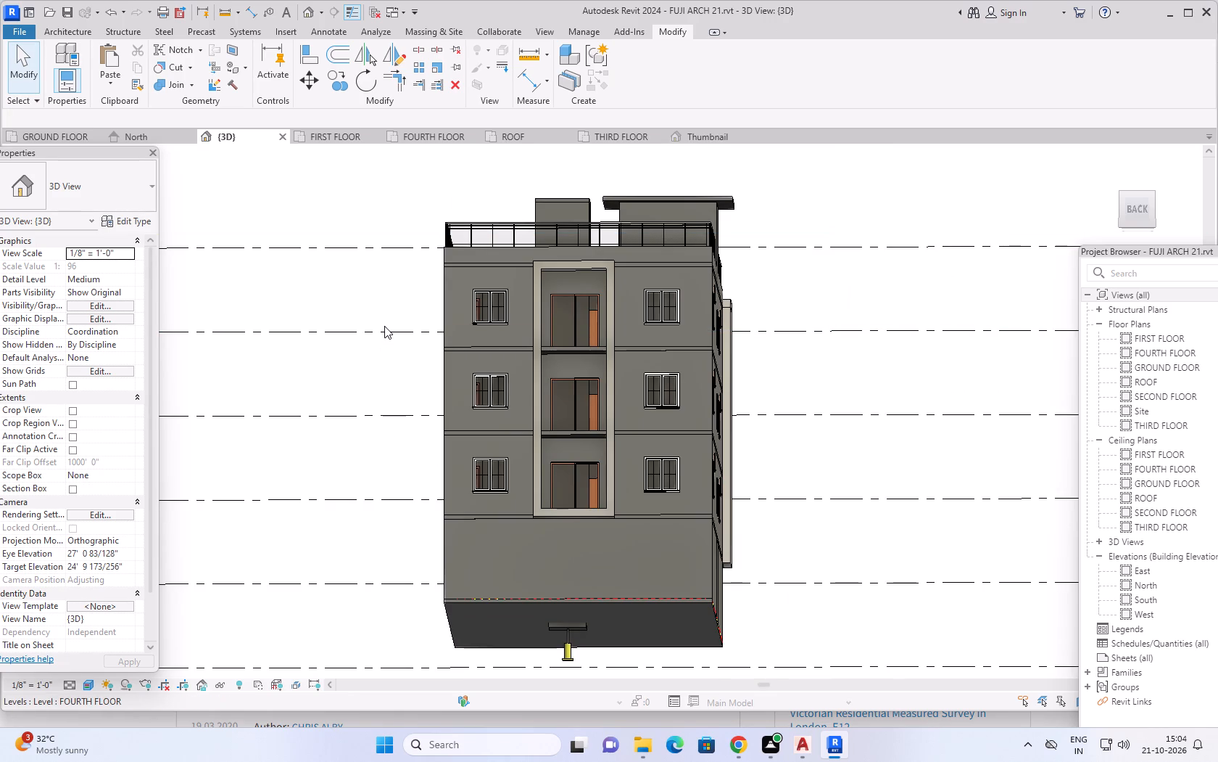
middle_click_drag(385, 286, 399, 406, "shift")
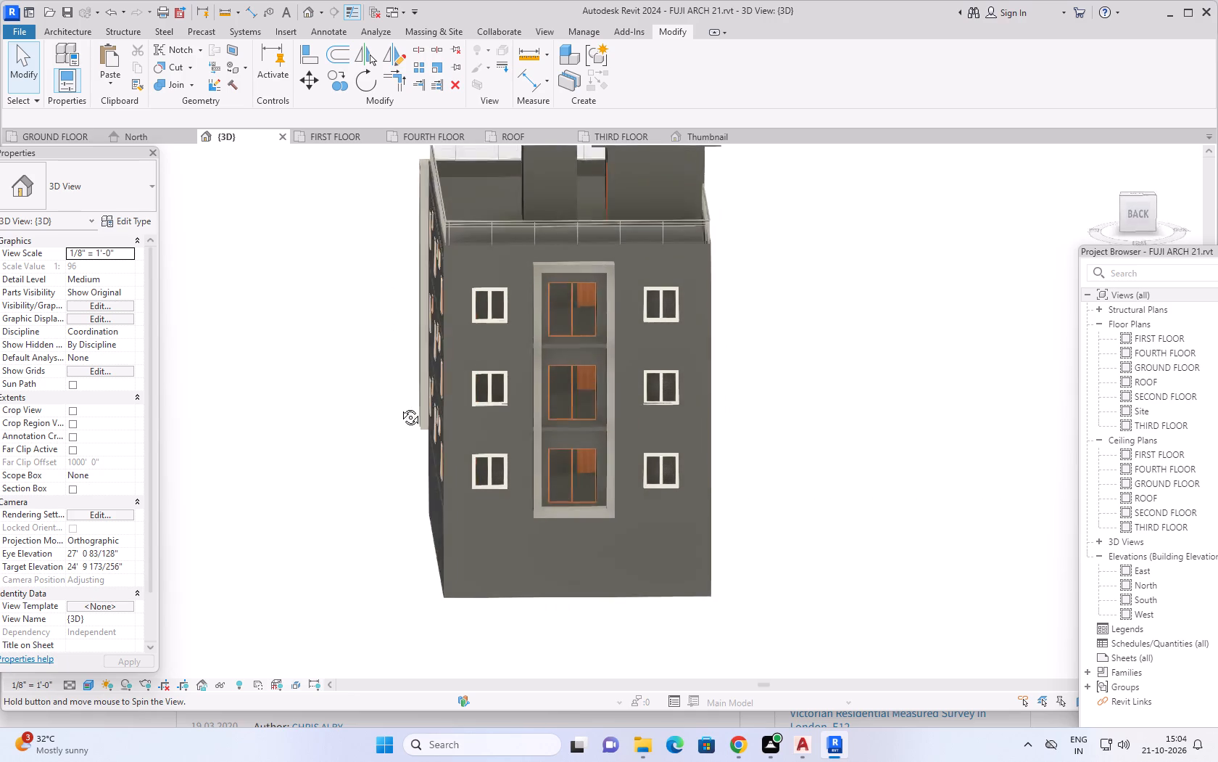
middle_click_drag(399, 406, 384, 401, "shift")
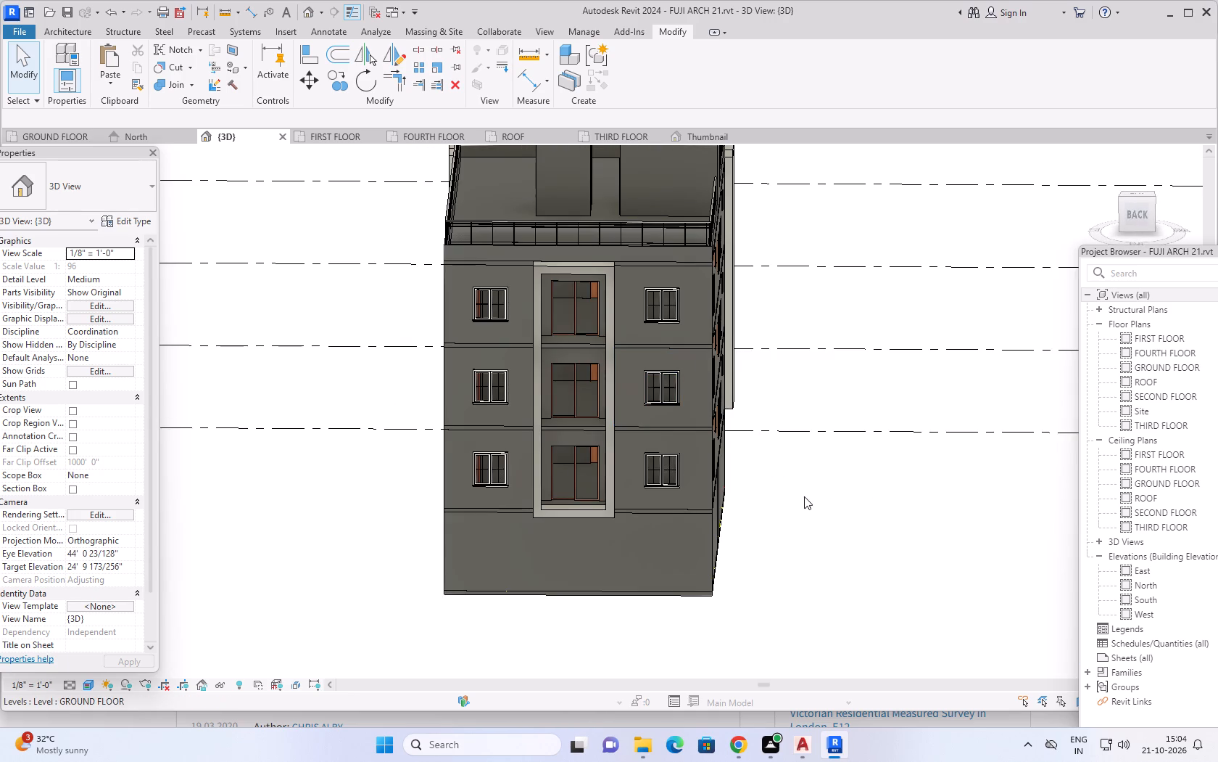
middle_click_drag(803, 486, 906, 466, "shift")
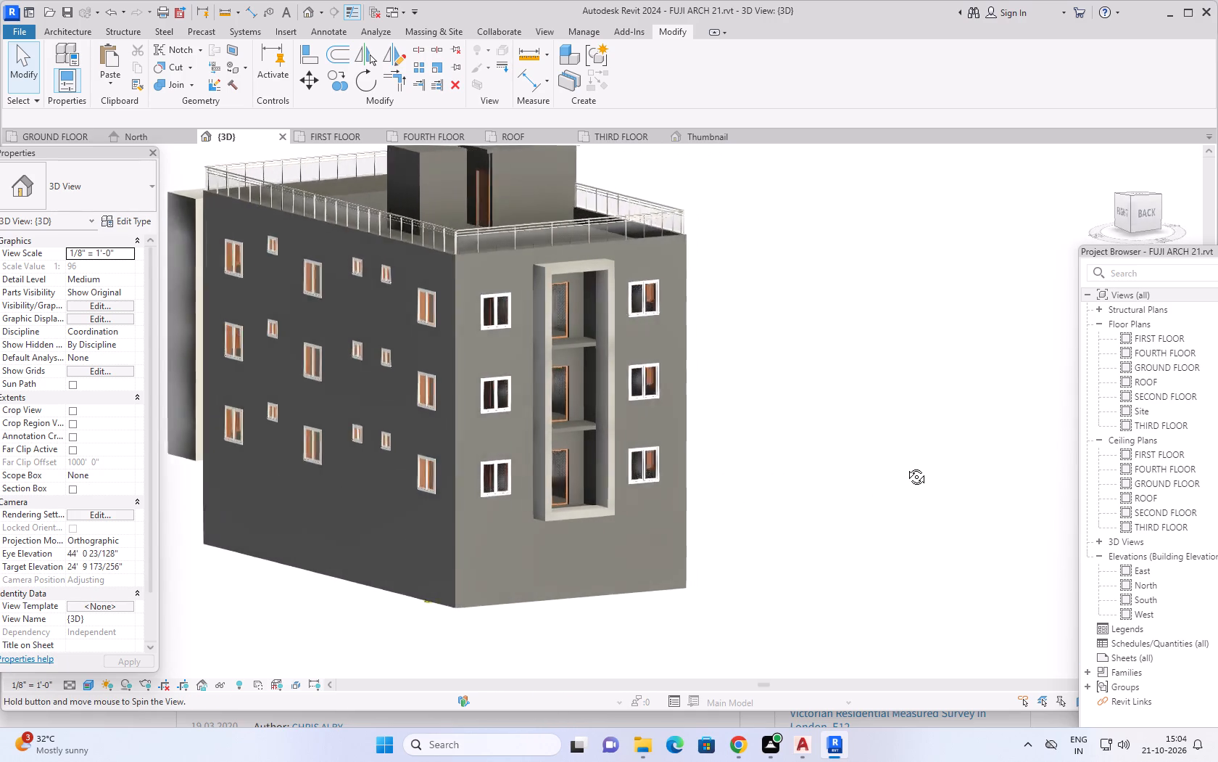
middle_click_drag(906, 466, 774, 497, "shift")
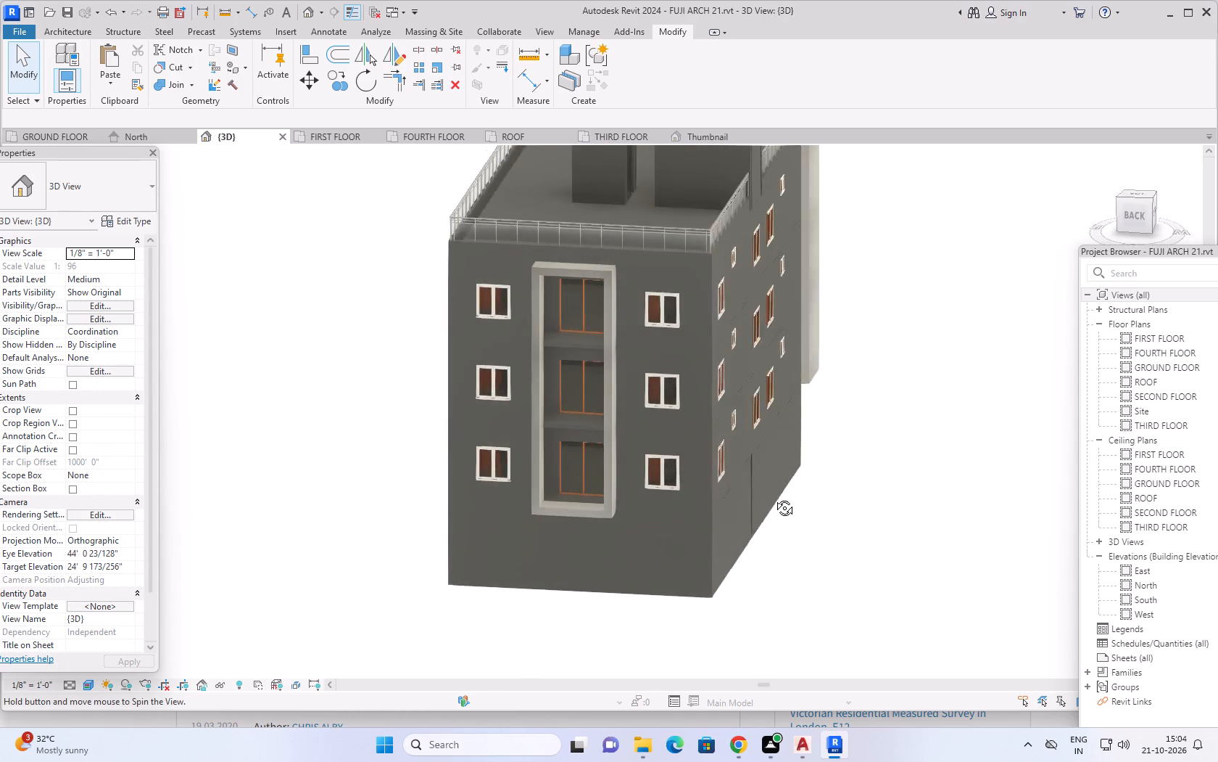
middle_click_drag(774, 497, 776, 410, "shift")
scroll(568, 421, "up", 2)
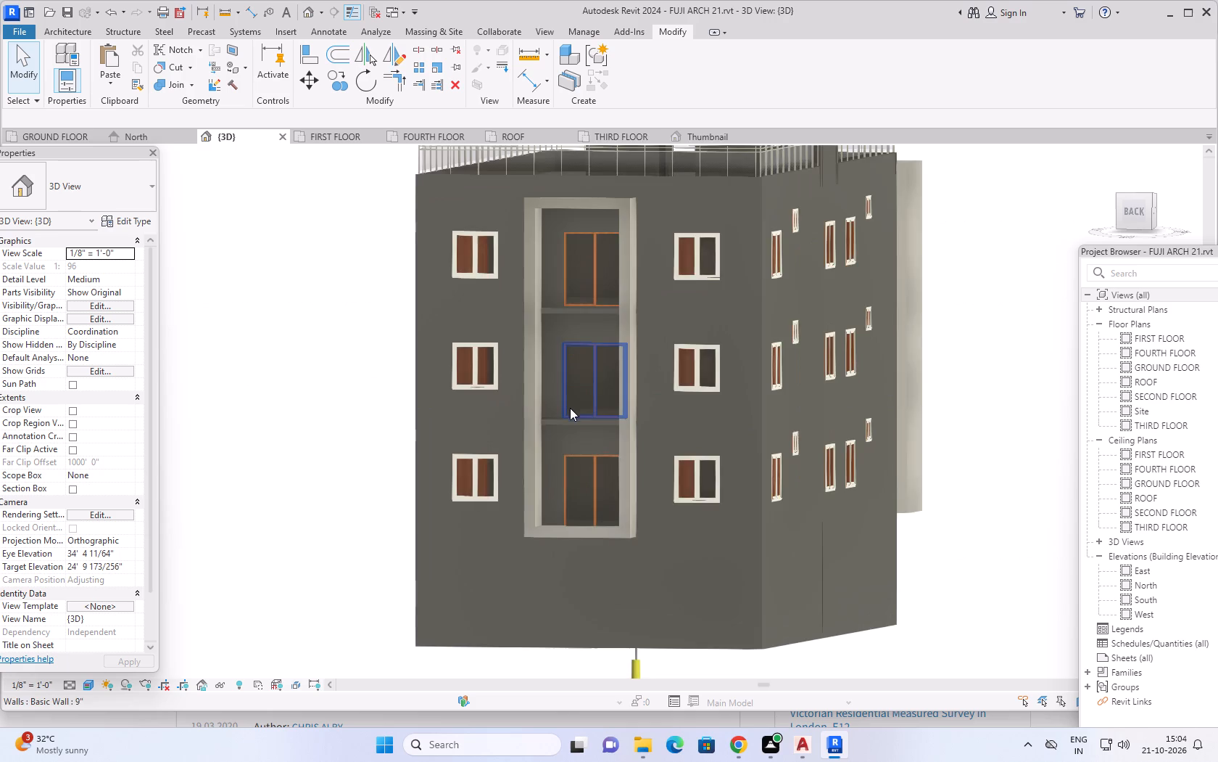
middle_click_drag(570, 417, 721, 509, "shift")
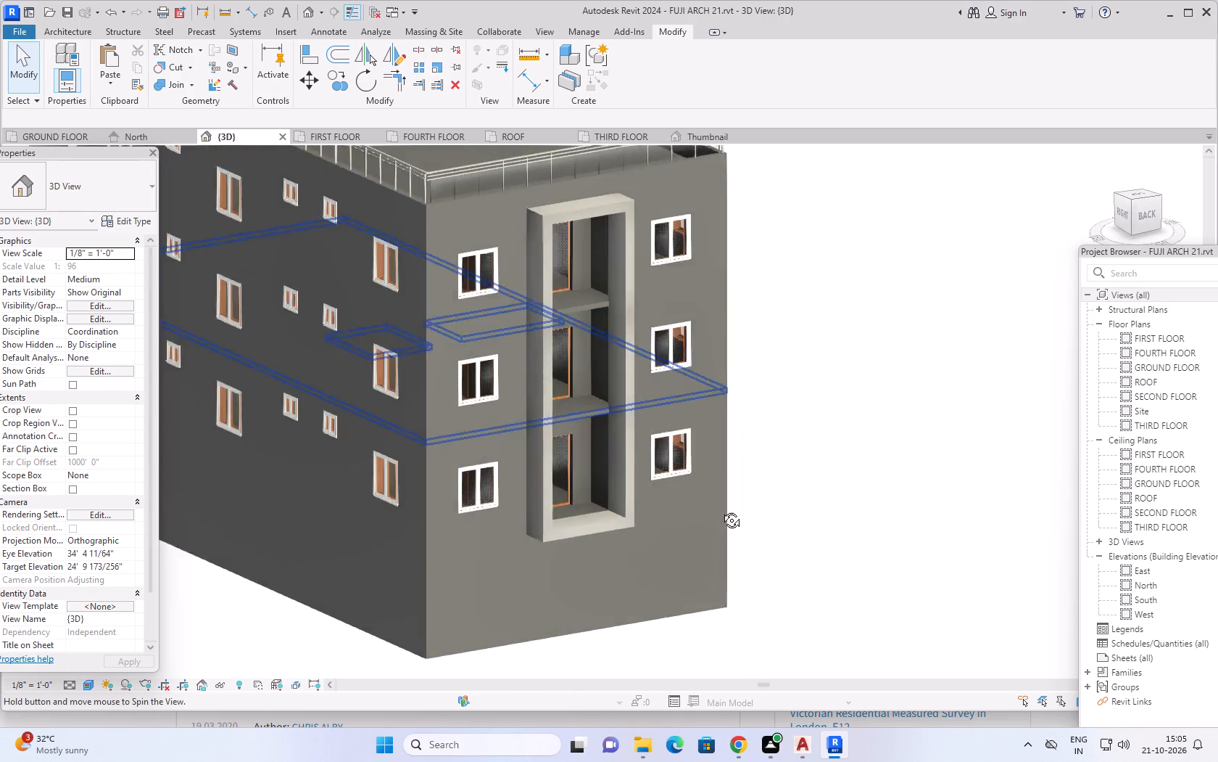
middle_click_drag(721, 509, 787, 546, "shift")
middle_click_drag(731, 558, 745, 574, "shift")
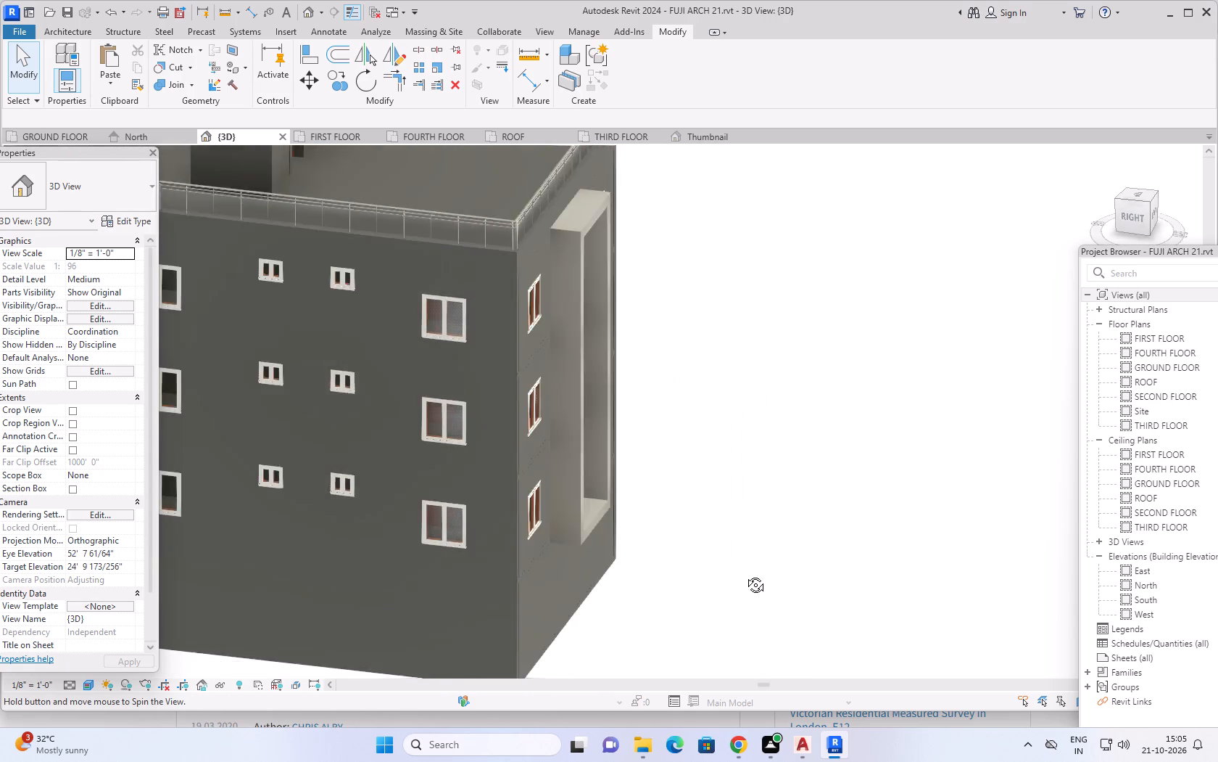
Examine the projecting rear facade frame from the back and the adjoining side.
middle_click_drag(745, 574, 550, 427, "shift")
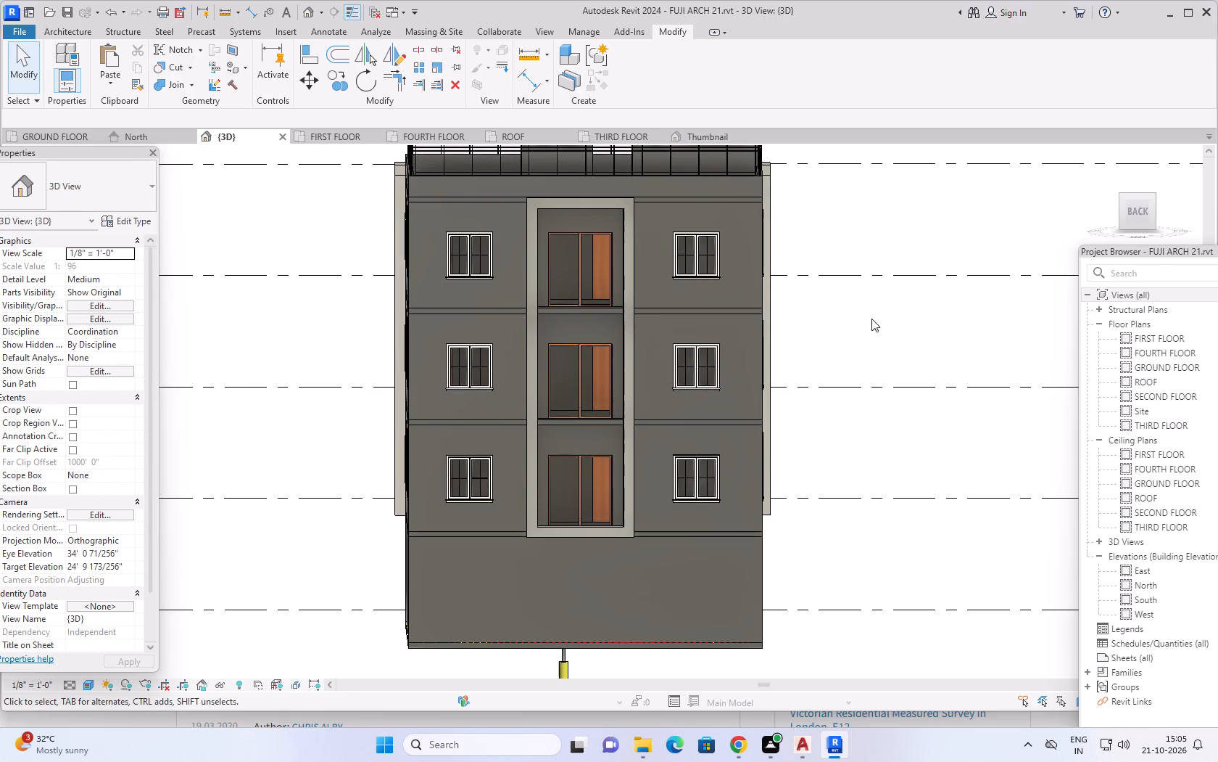
middle_click_drag(882, 321, 732, 379, "shift")
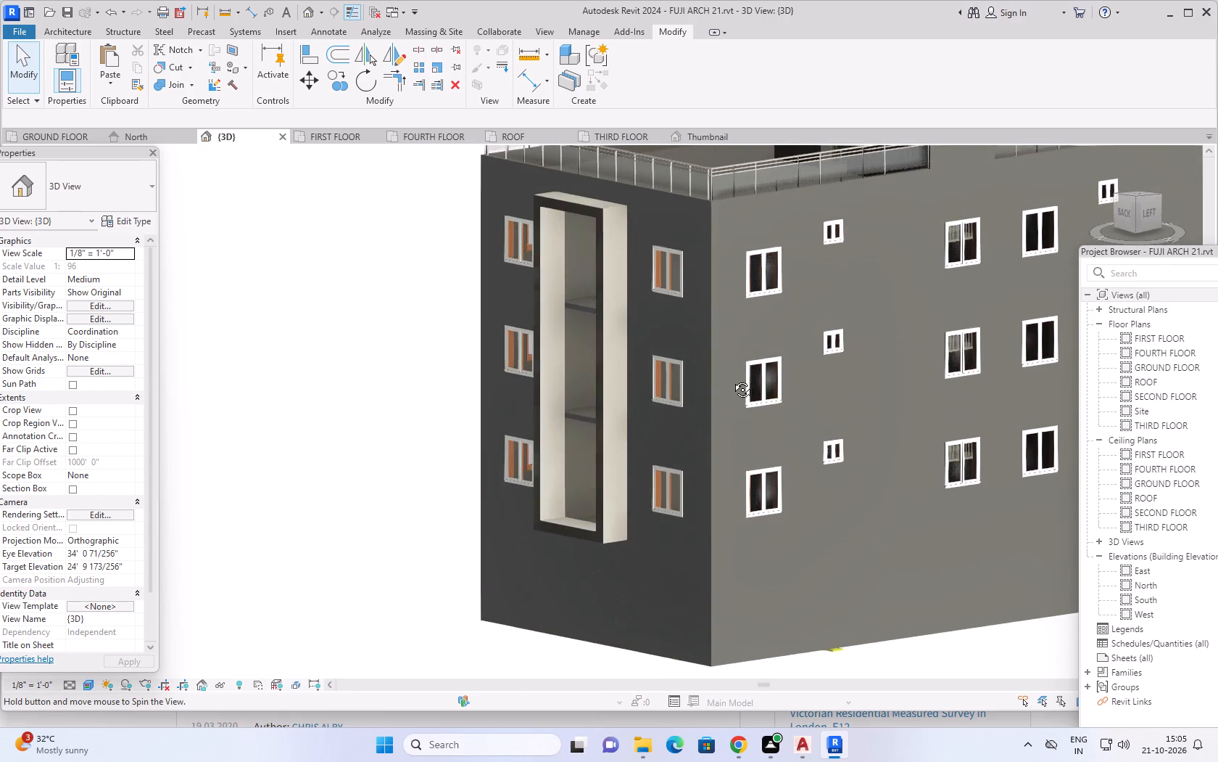
middle_click_drag(732, 379, 722, 389, "shift")
scroll(714, 388, "up", 1)
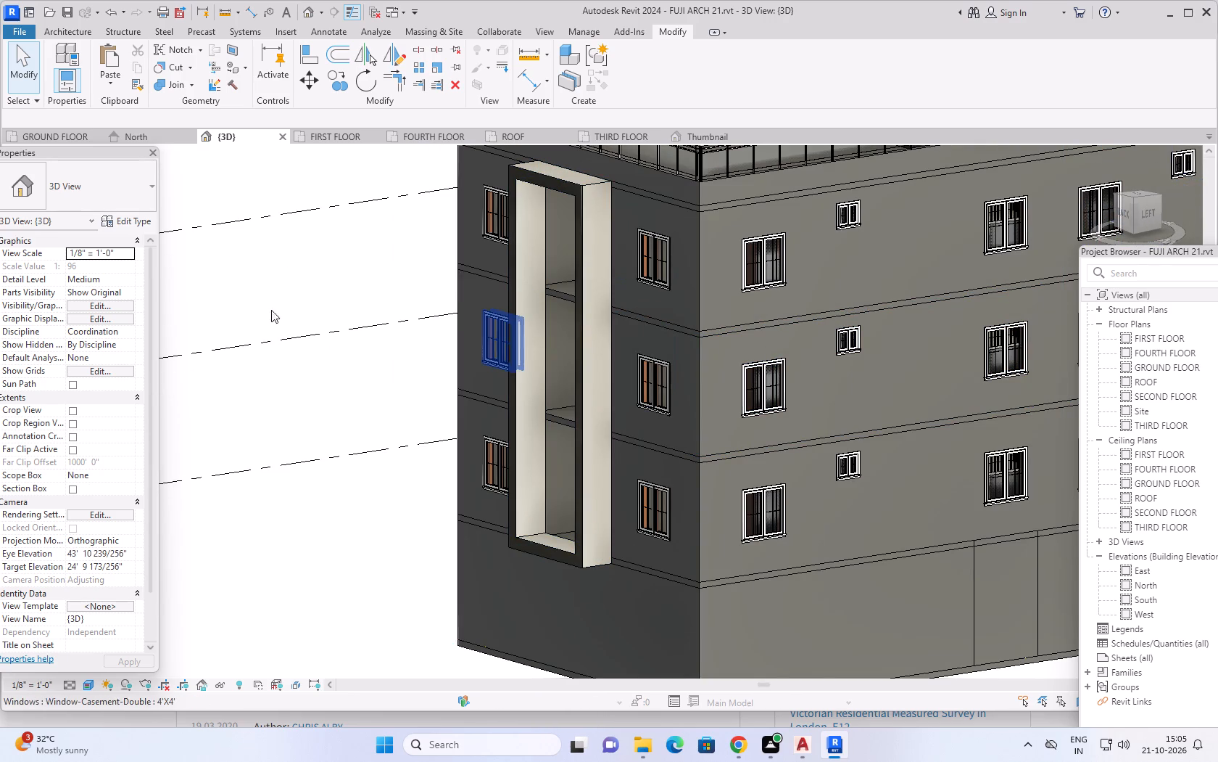
In the FIRST FLOOR plan, draw a Curtain Wall 1 wall about 8' 1 1/2" long between the rear frame's inner faces, near its outer edge.
left_click(331, 139)
scroll(560, 571, "up", 4)
scroll(563, 573, "down", 6)
middle_click_drag(714, 320, 690, 401)
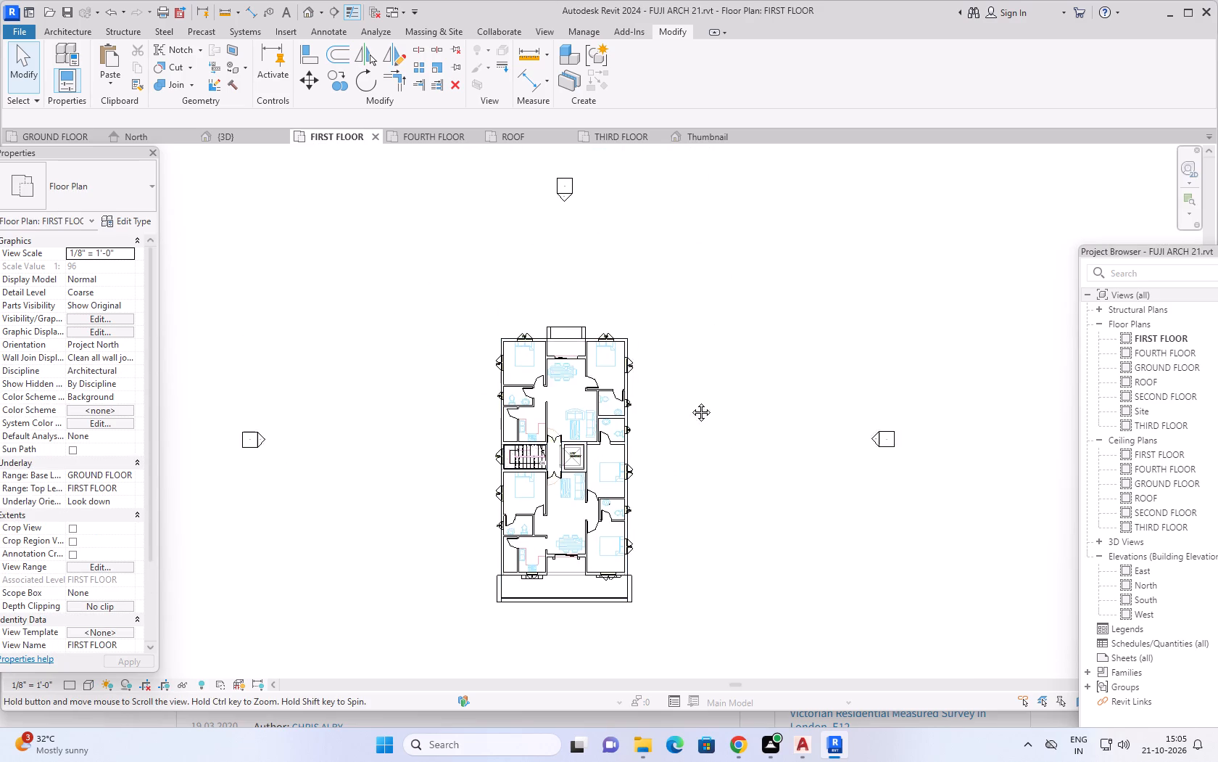
middle_click_drag(690, 401, 664, 483)
scroll(497, 456, "up", 7)
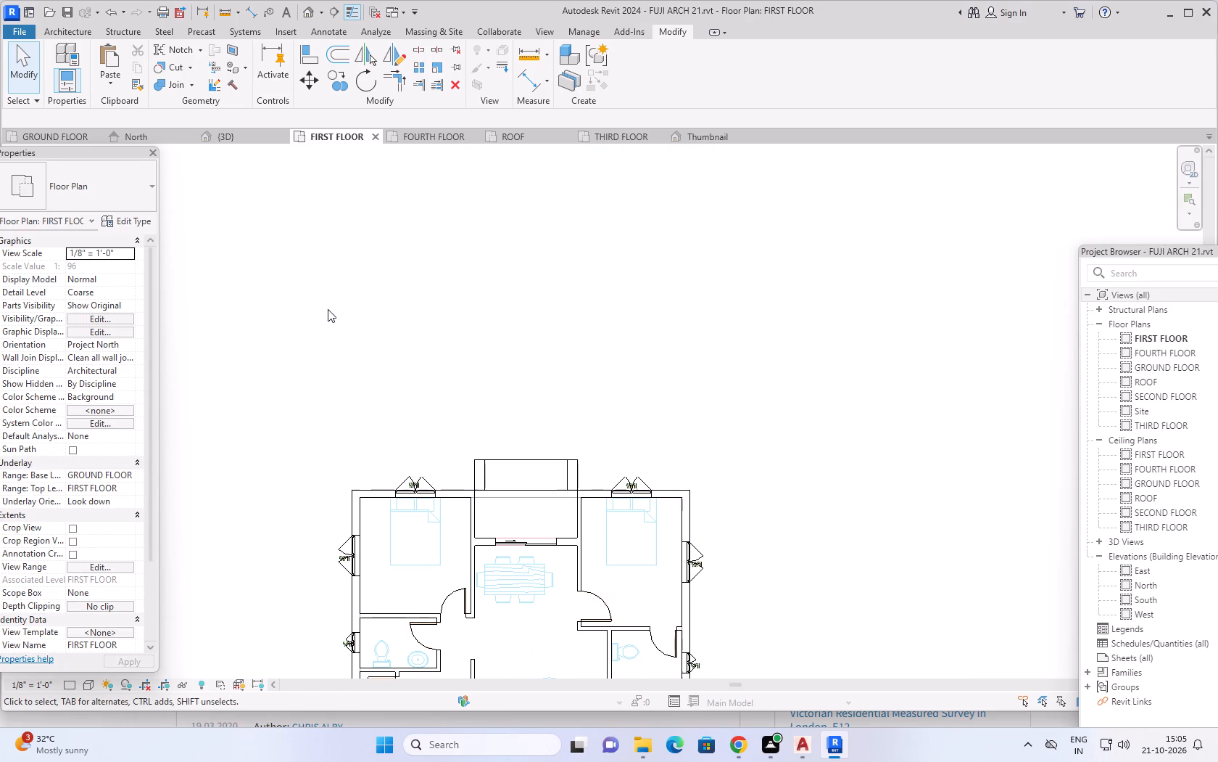
left_click(60, 33)
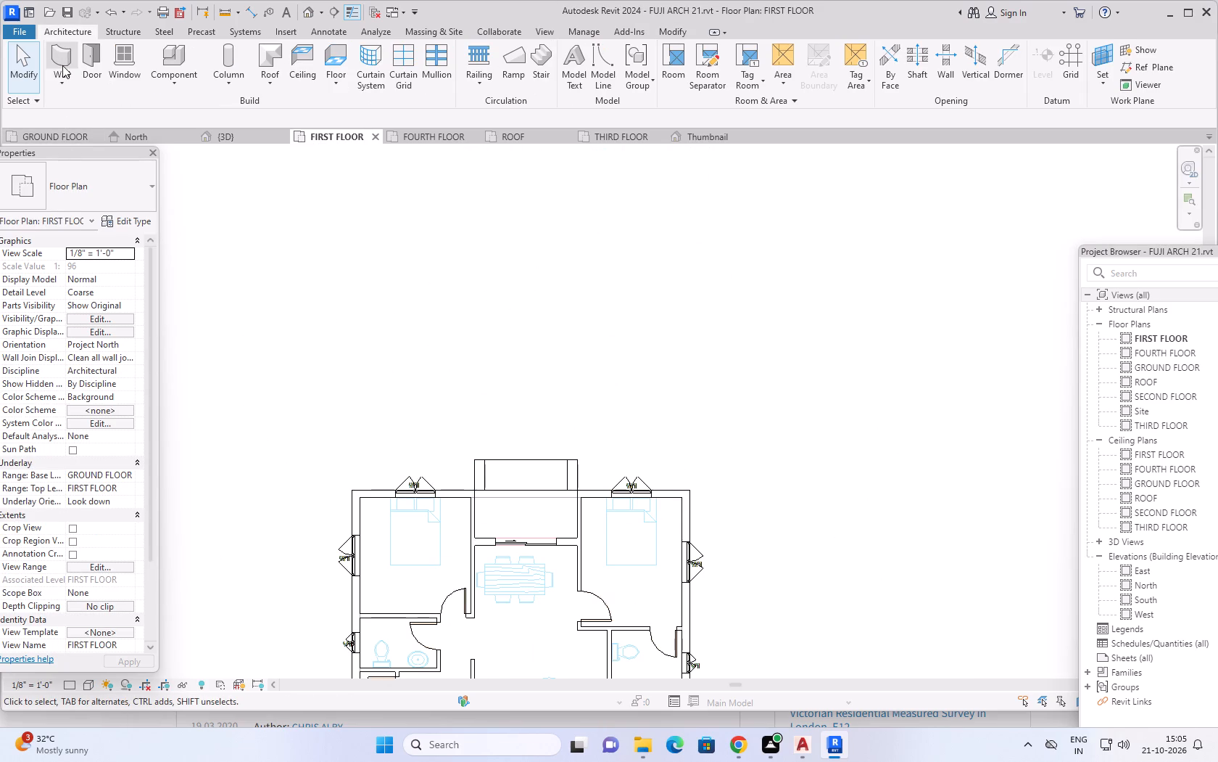
left_click(62, 56)
left_click(135, 190)
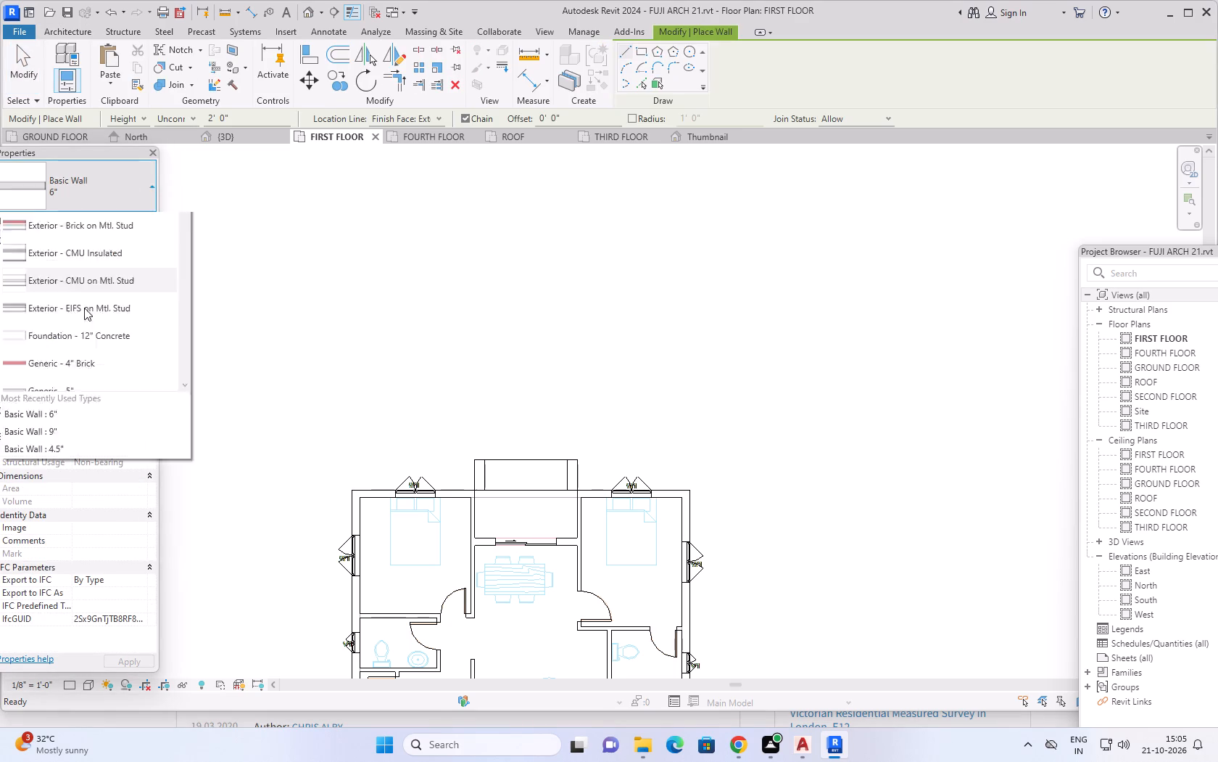
scroll(58, 401, "down", 14)
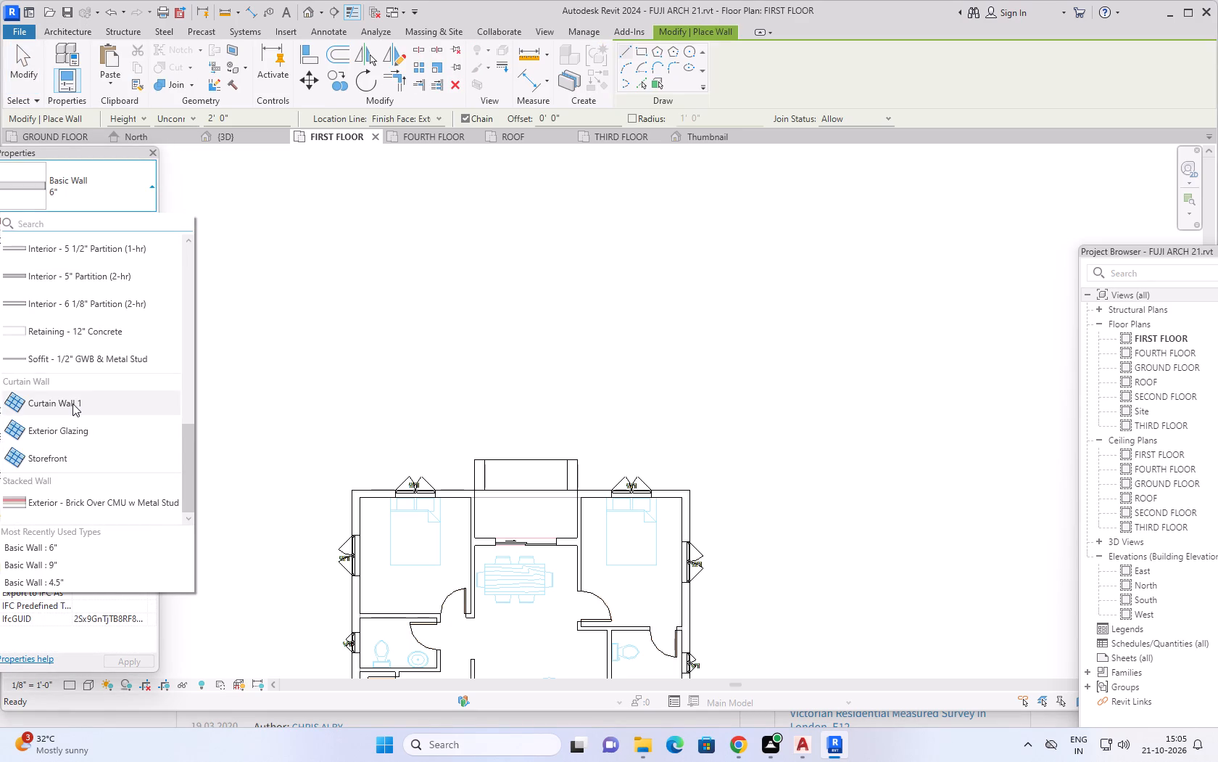
left_click(72, 403)
scroll(495, 473, "up", 12)
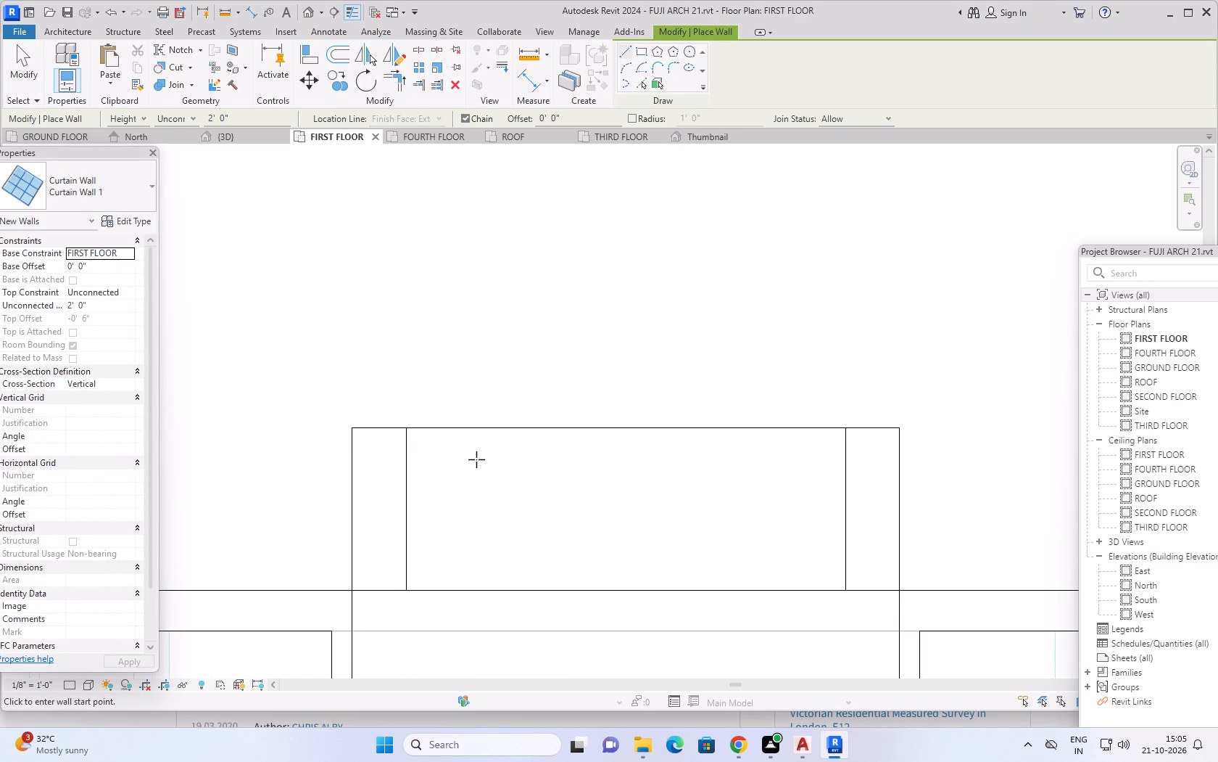
left_click(408, 453)
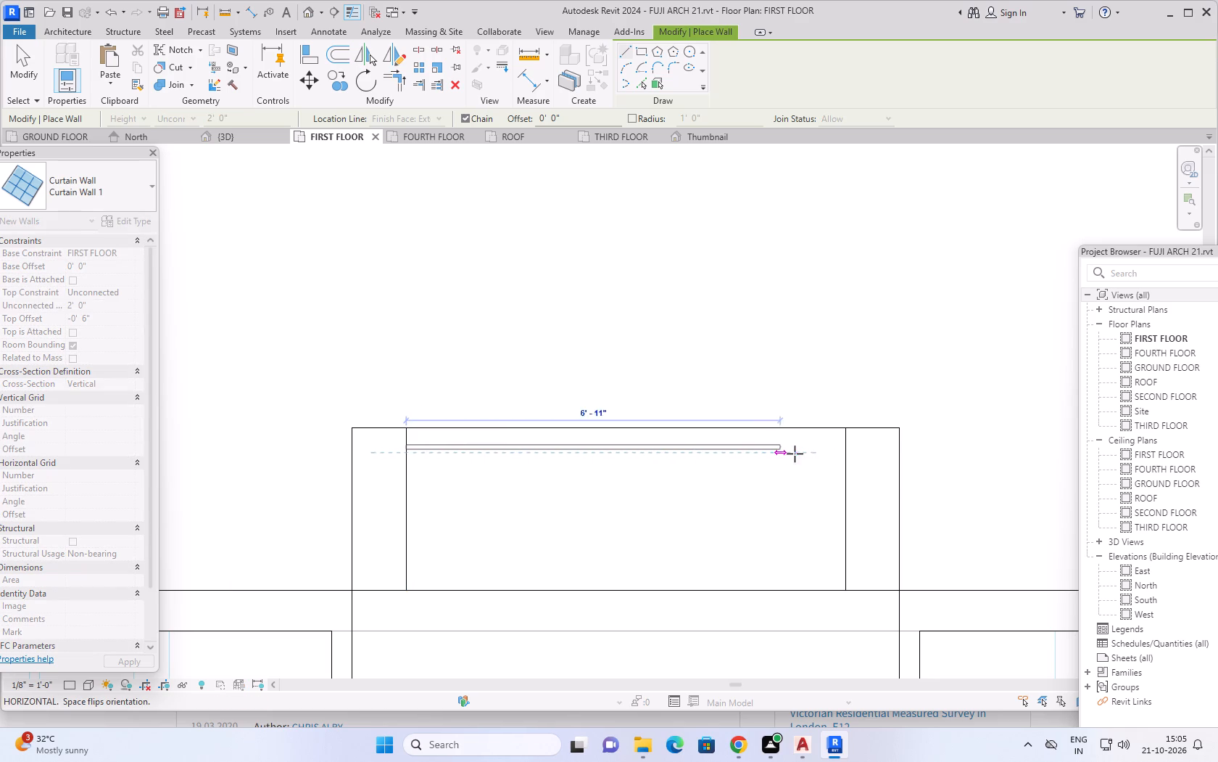
left_click(845, 446)
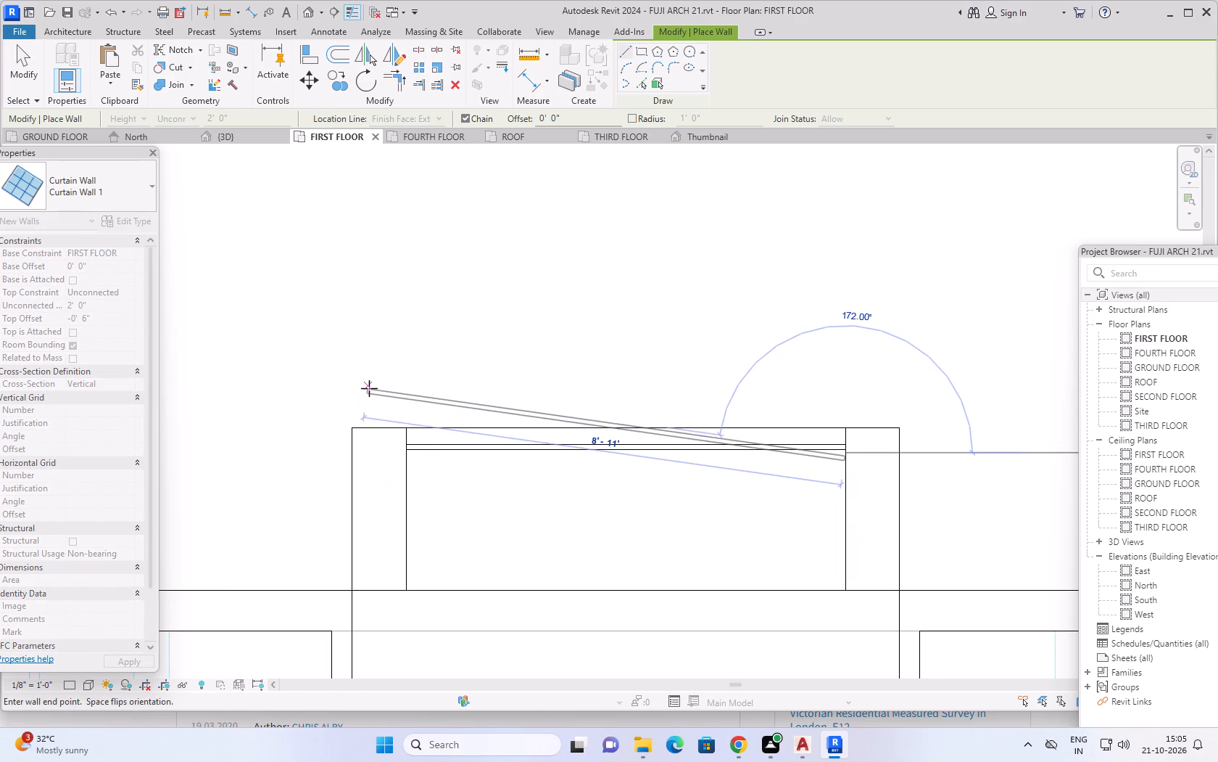
key("Escape")
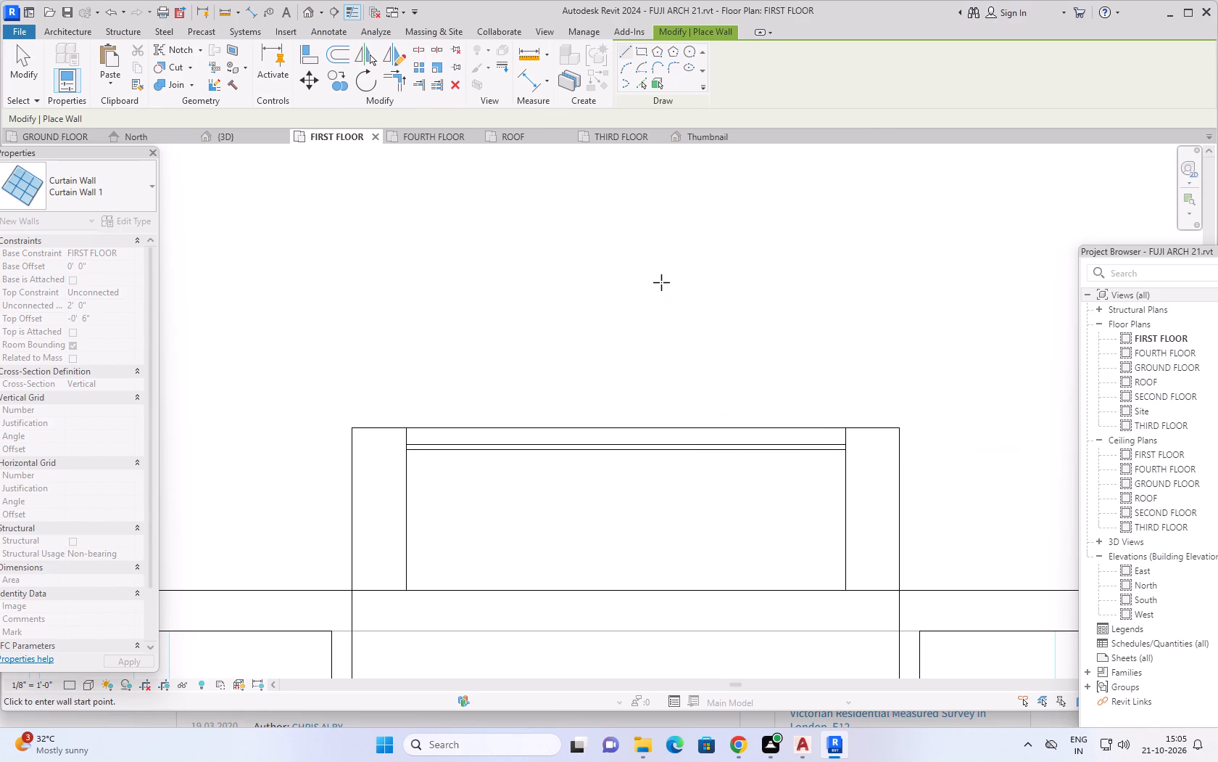
scroll(661, 282, "down", 5)
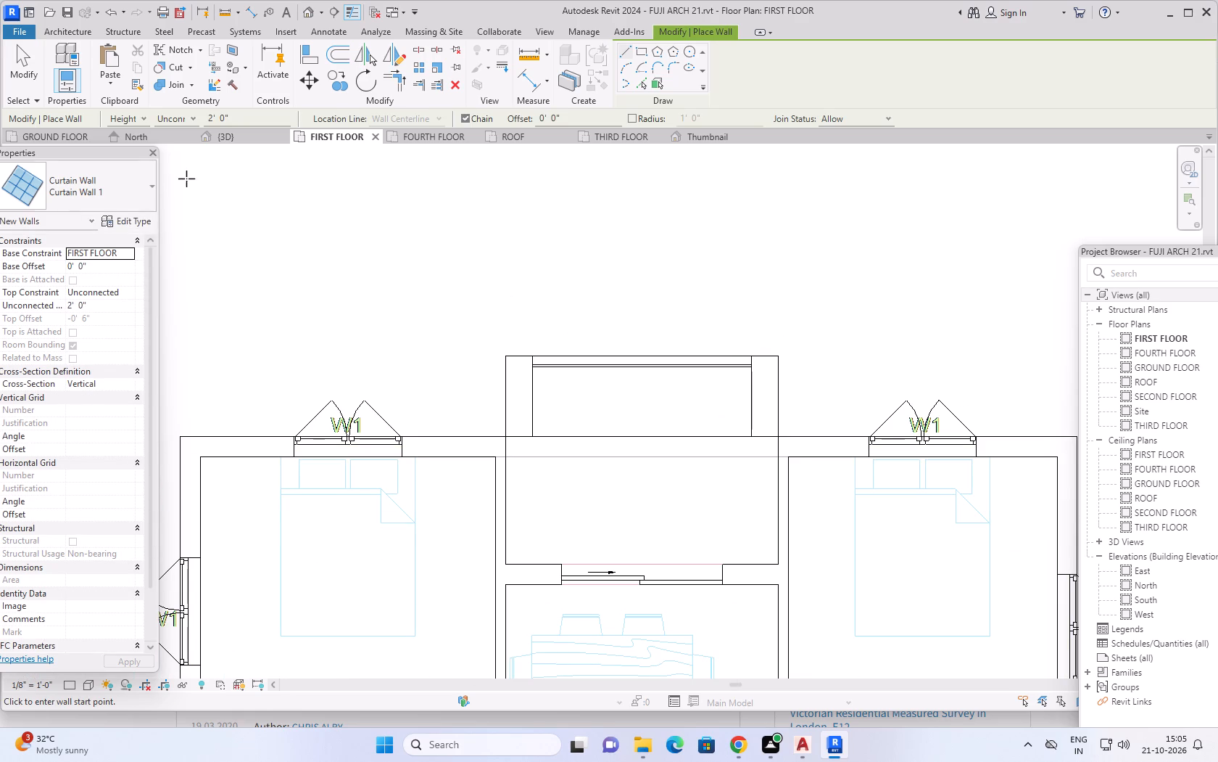
left_click(239, 137)
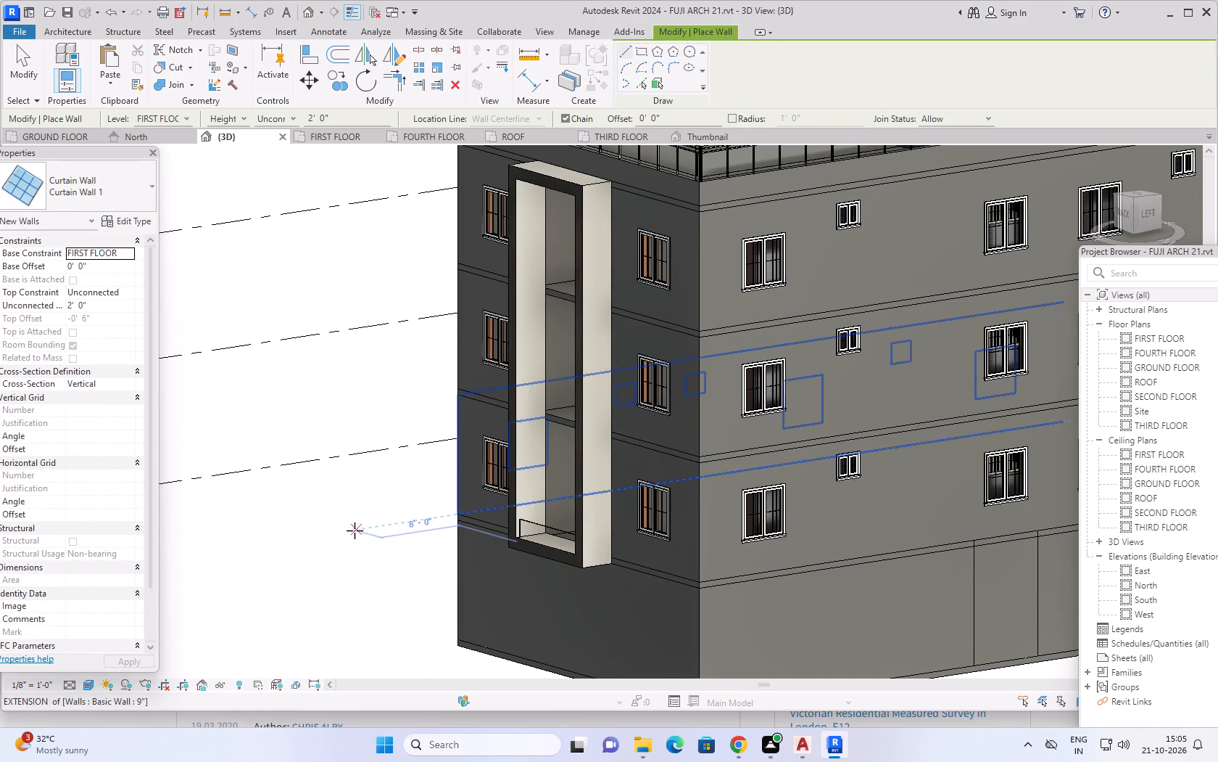
middle_click_drag(308, 527, 381, 516, "shift")
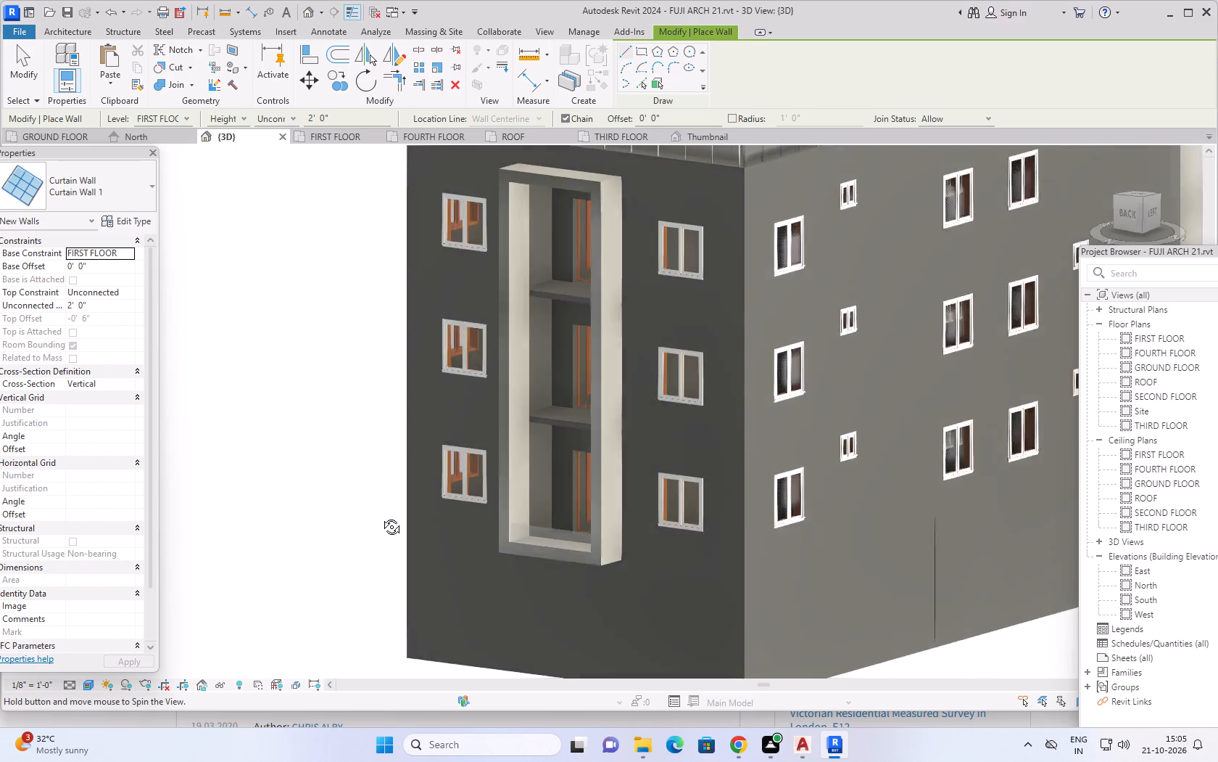
middle_click_drag(381, 516, 451, 518, "shift")
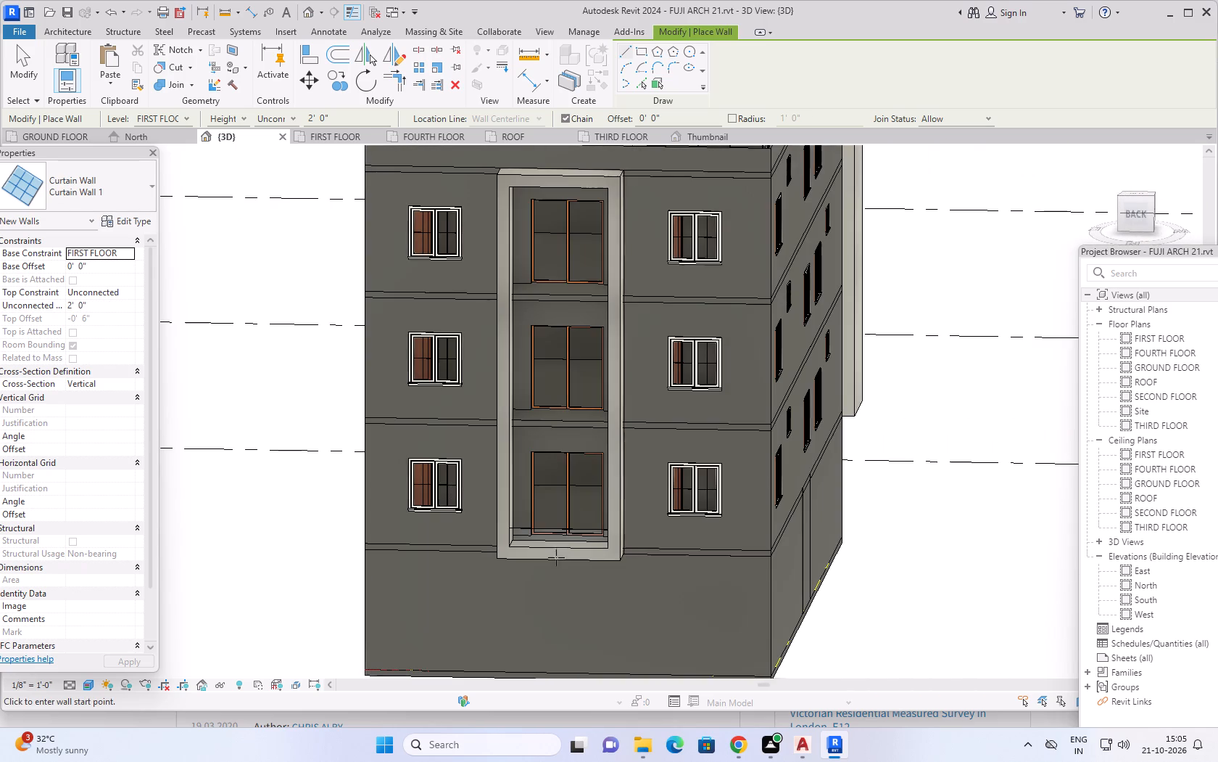
key("Escape")
key("Escape")
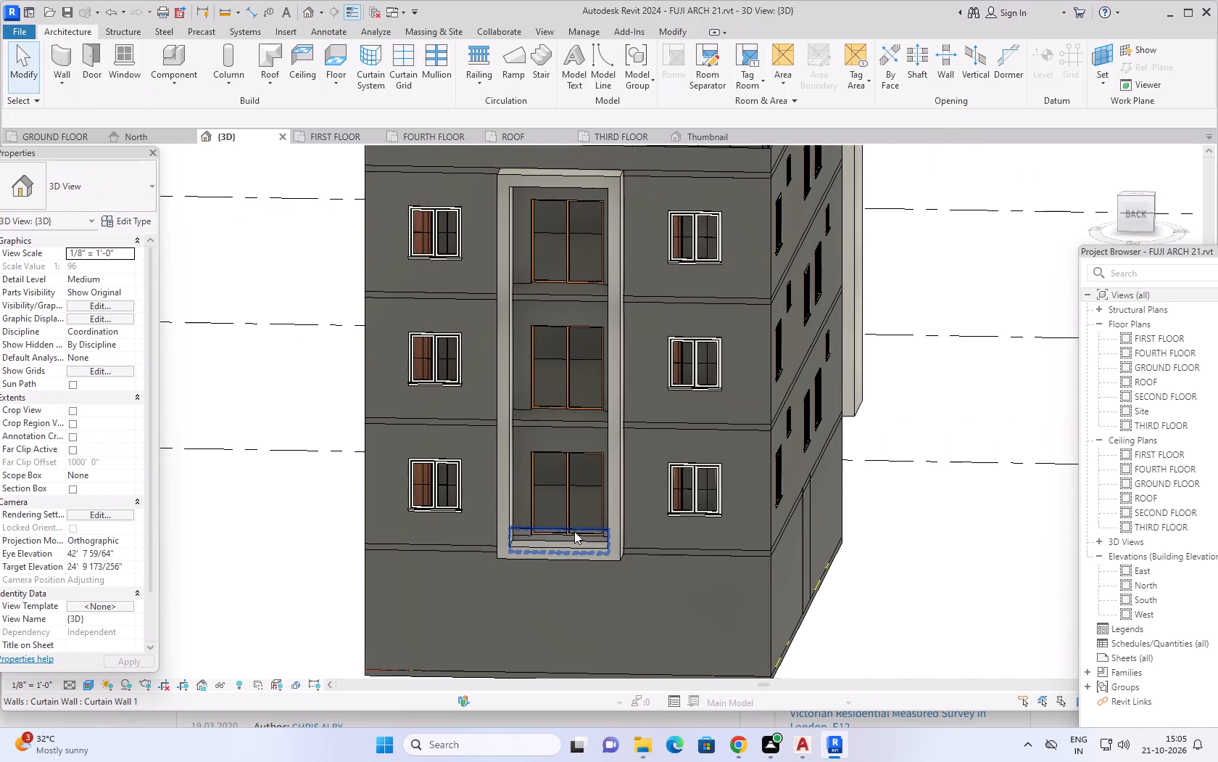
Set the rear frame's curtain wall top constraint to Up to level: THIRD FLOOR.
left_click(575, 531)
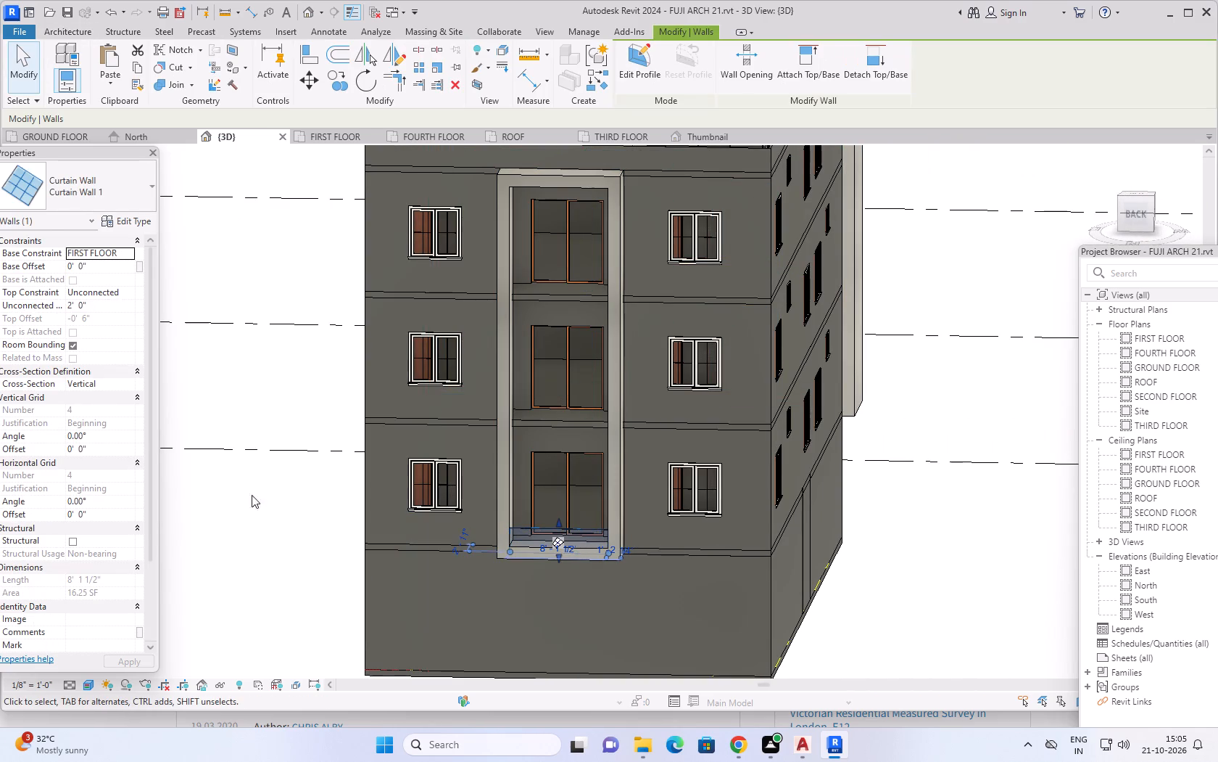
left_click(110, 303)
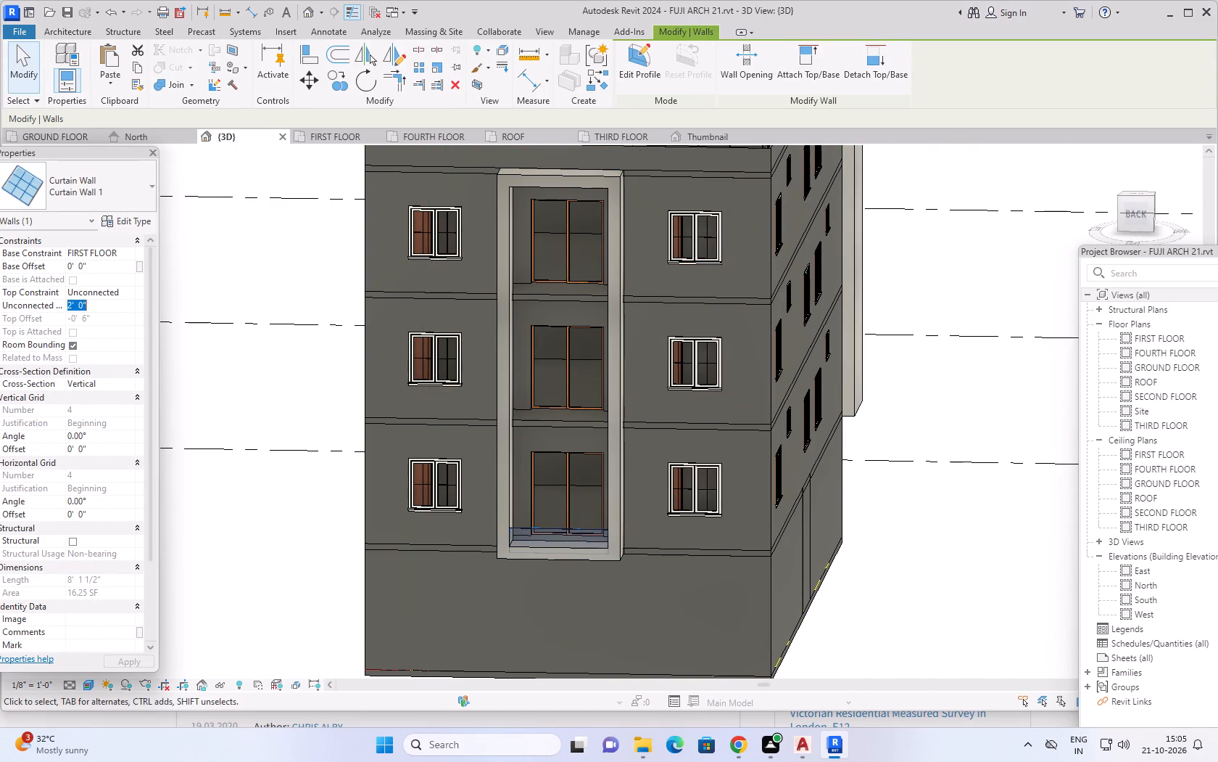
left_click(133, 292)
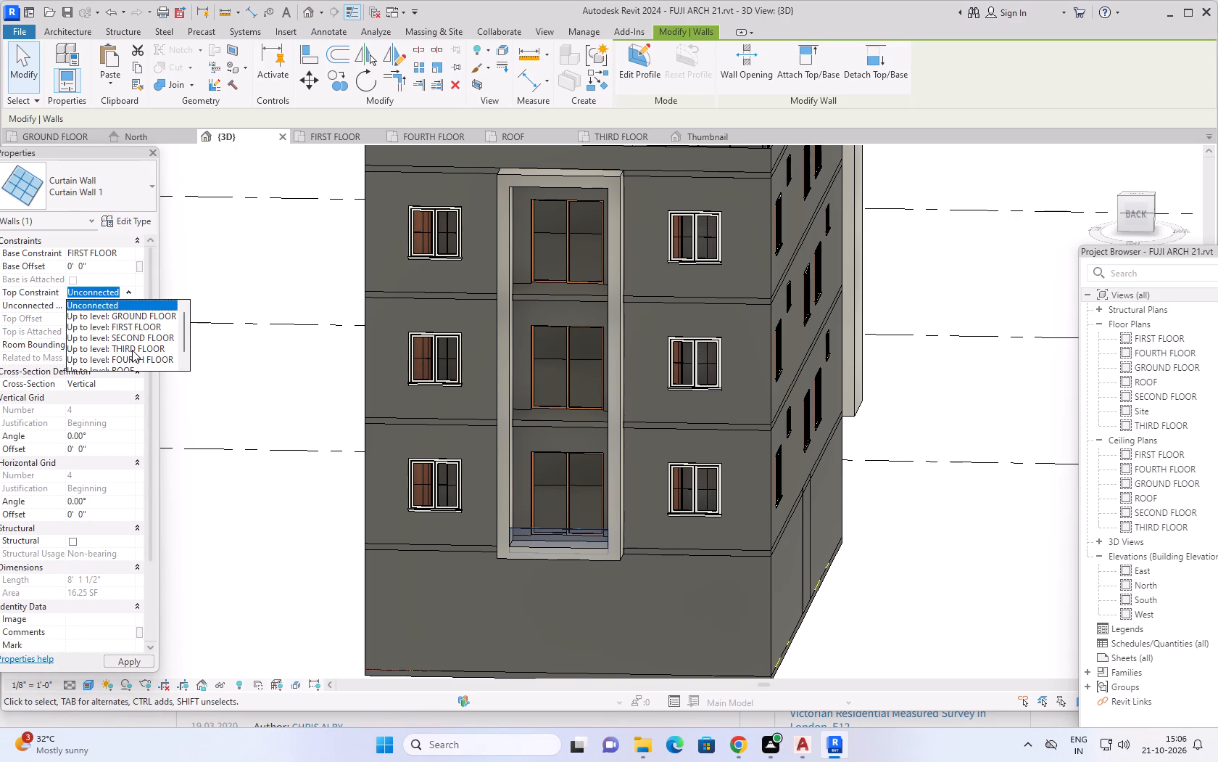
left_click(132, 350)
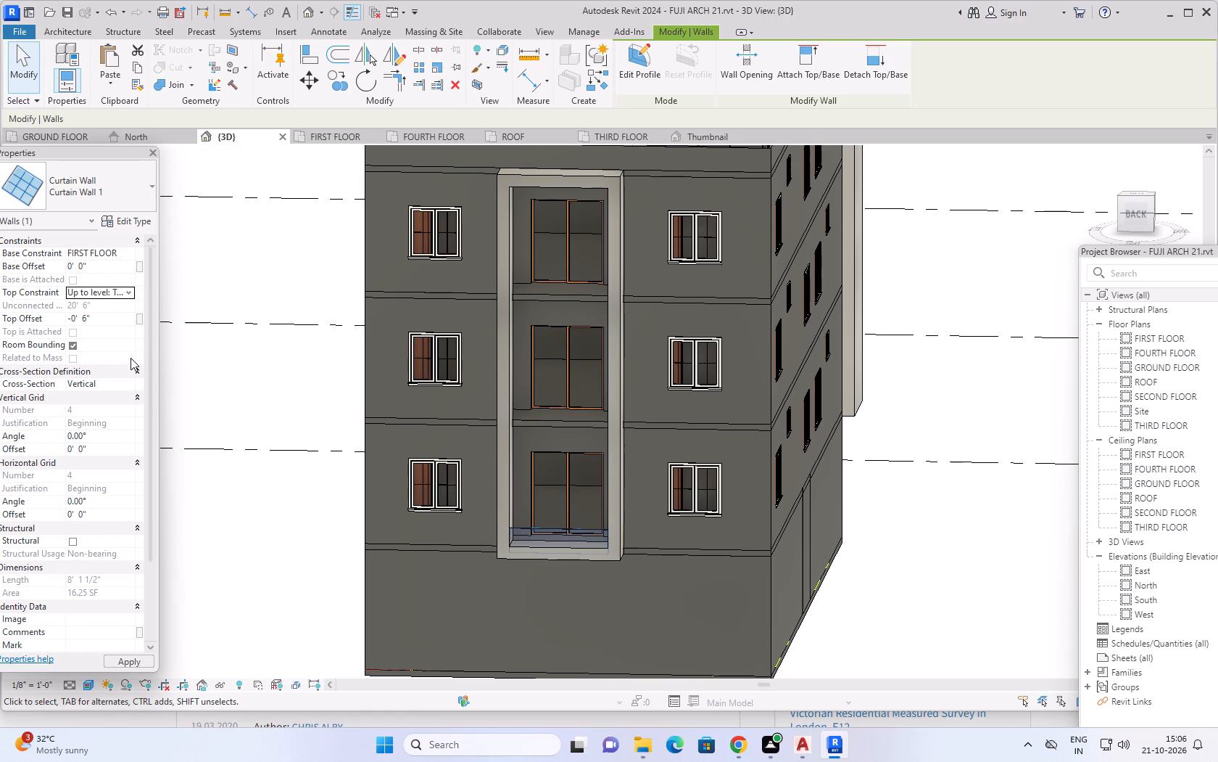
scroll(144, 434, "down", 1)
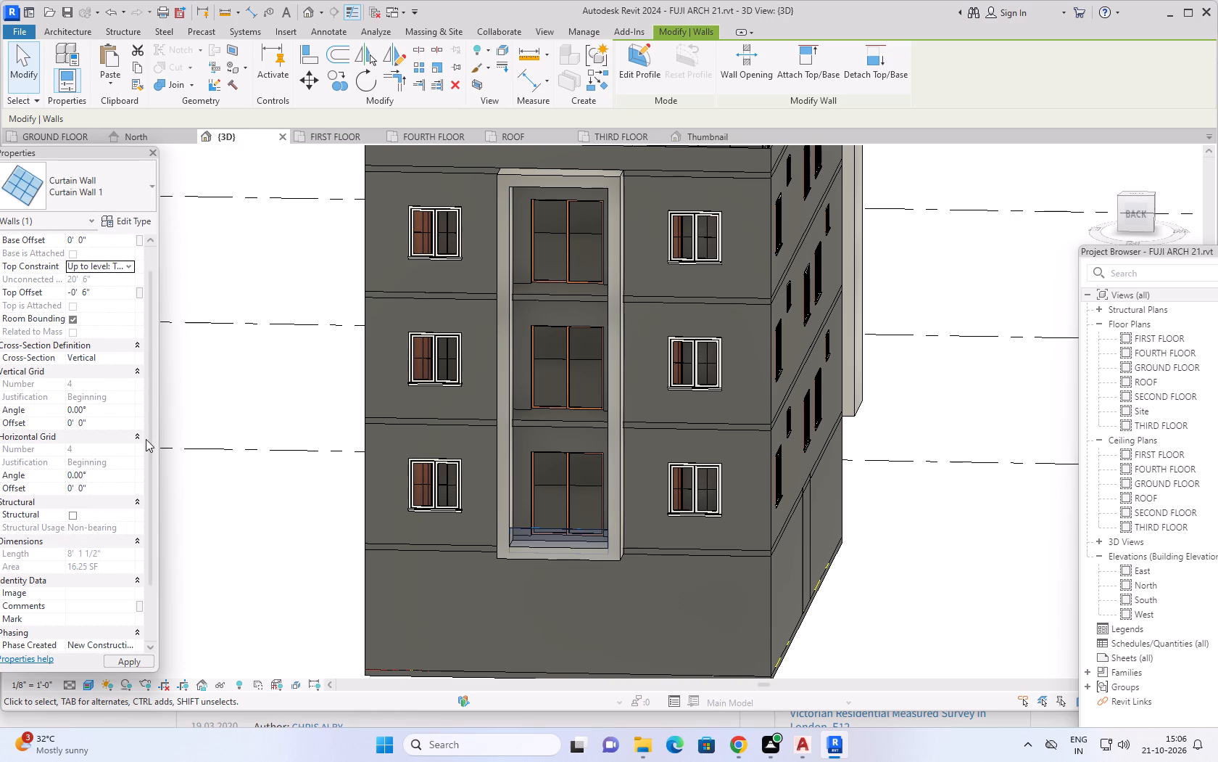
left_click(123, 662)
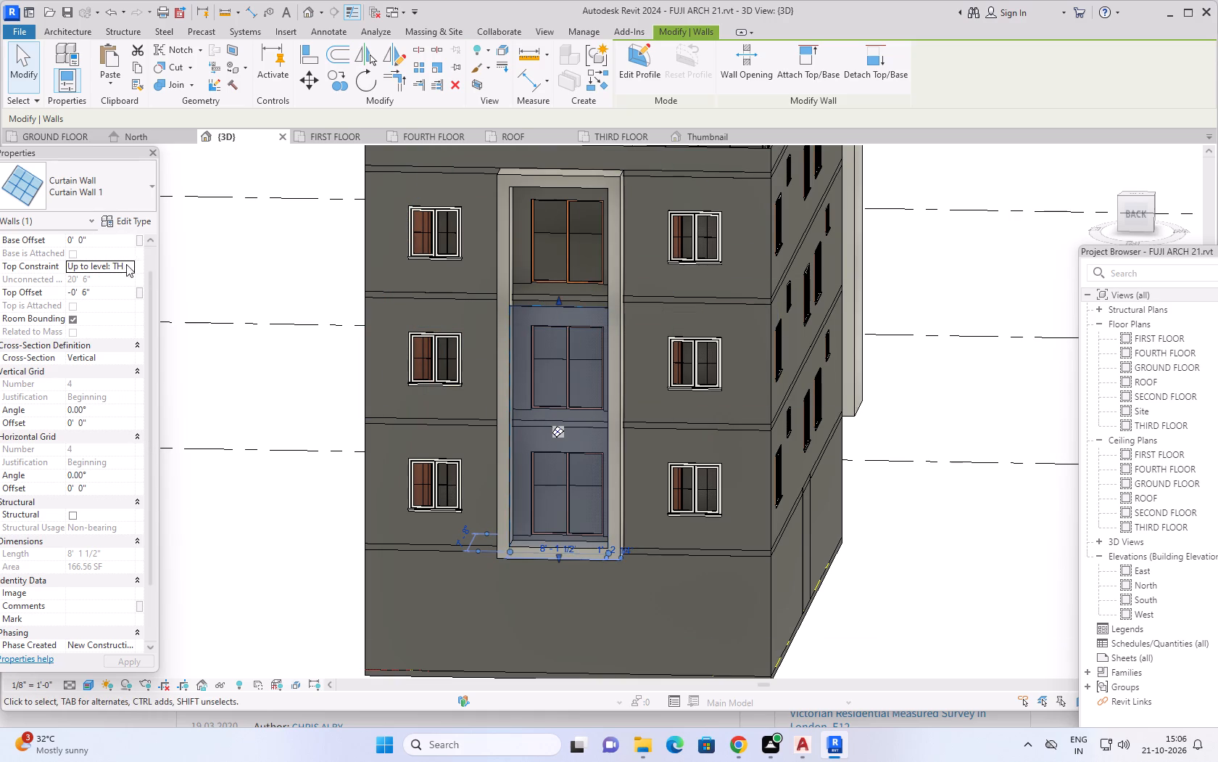
Set the rear curtain wall's top constraint to Up to level: FOURTH FLOOR.
scroll(117, 301, "up", 4)
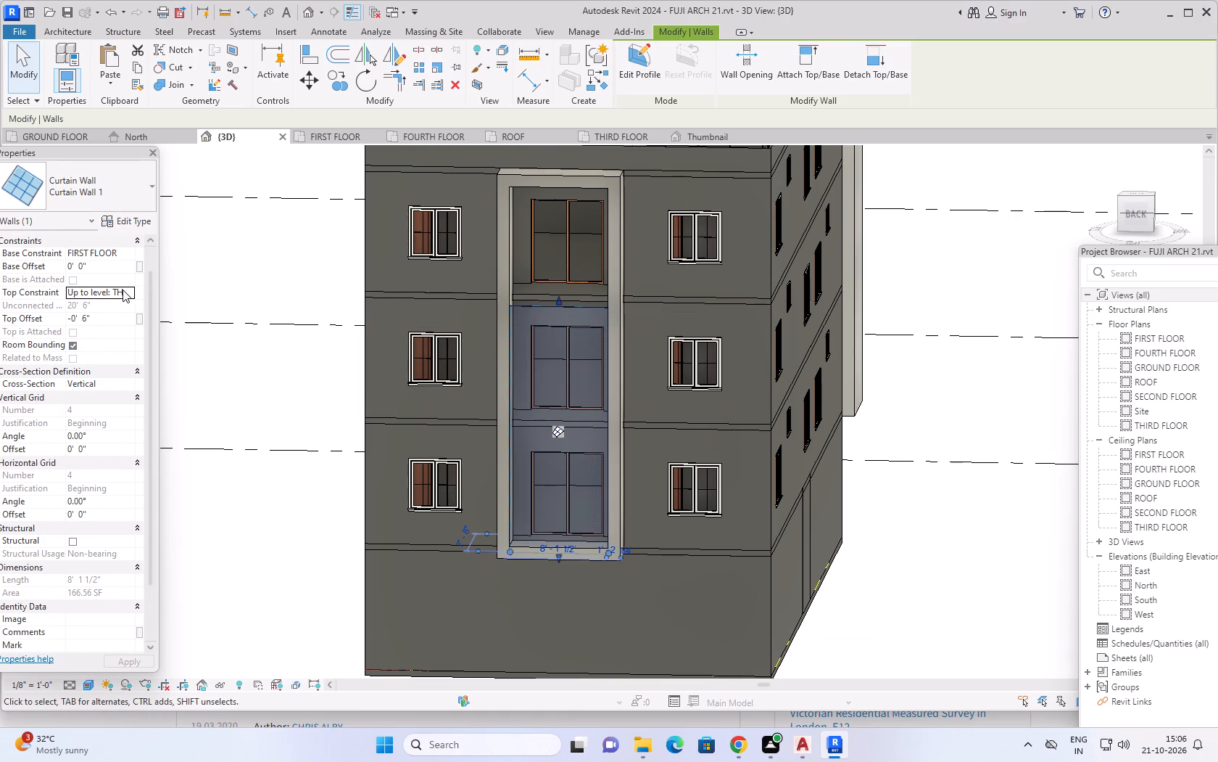
left_click(124, 290)
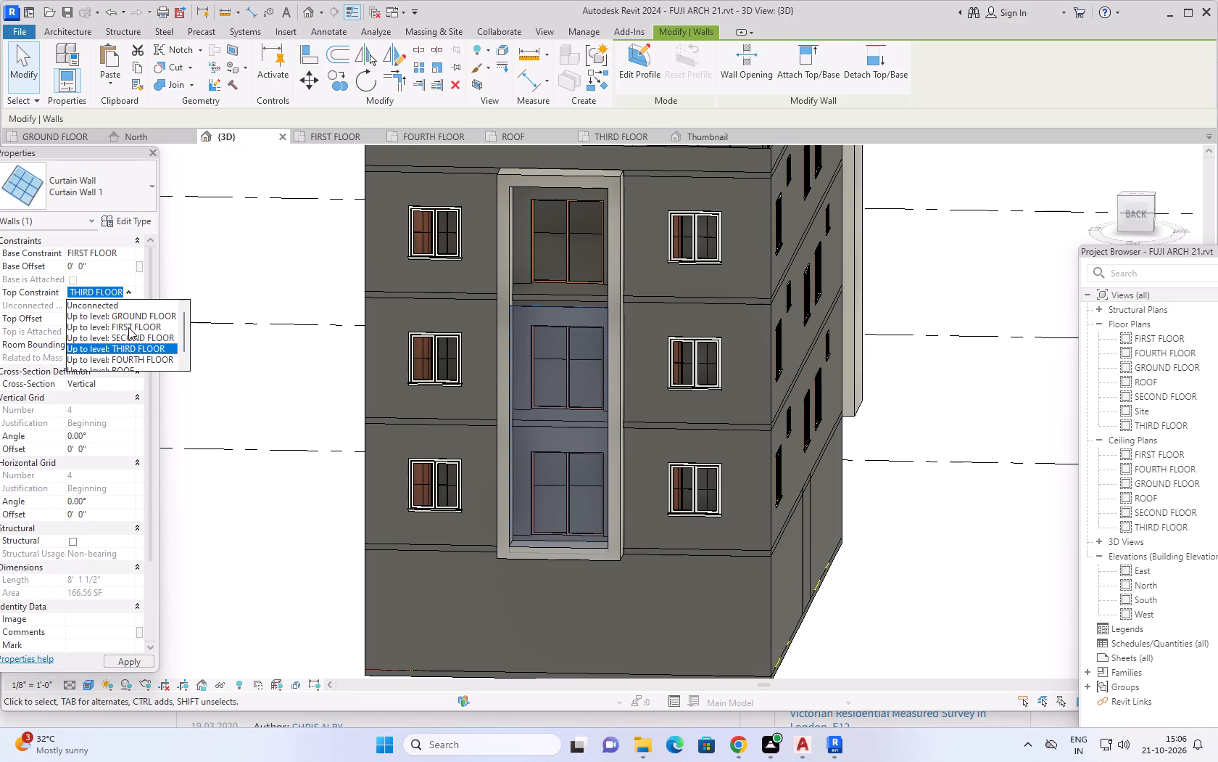
left_click(129, 358)
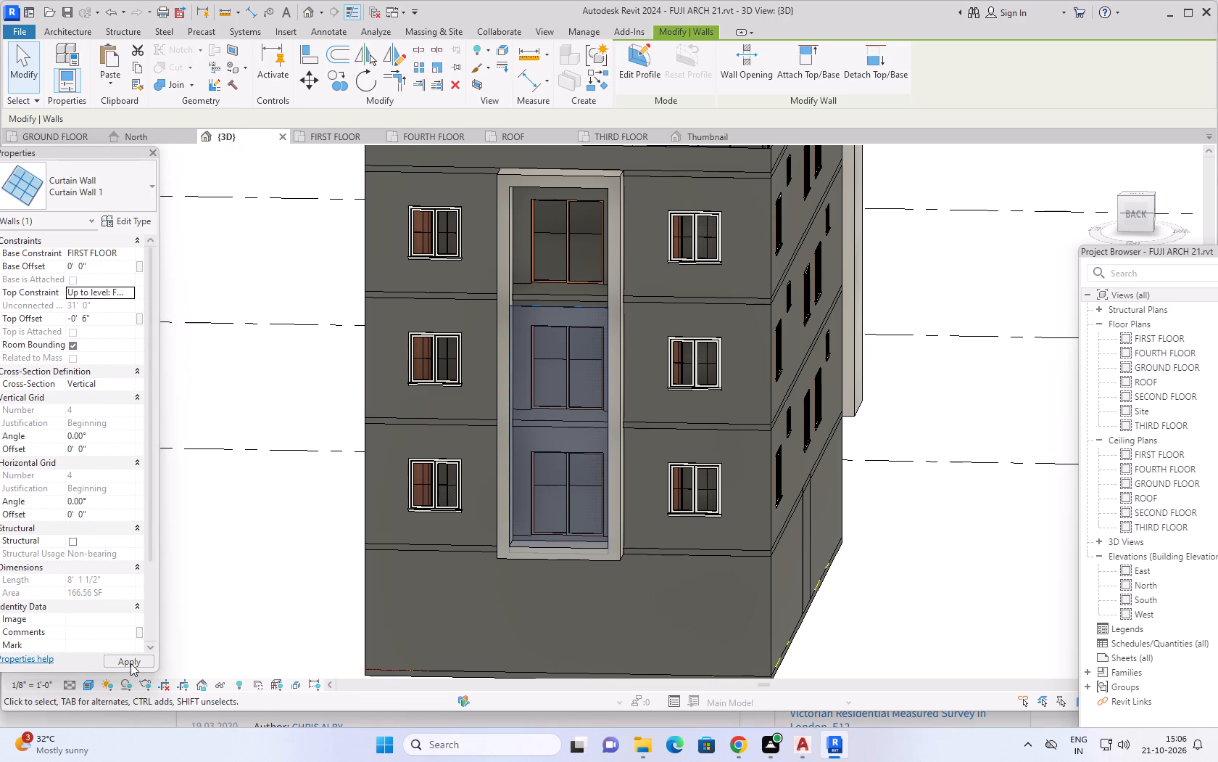
left_click(131, 662)
Examine the curtain wall inside the rear frame against the whole back facade, from above and below.
scroll(86, 435, "down", 2)
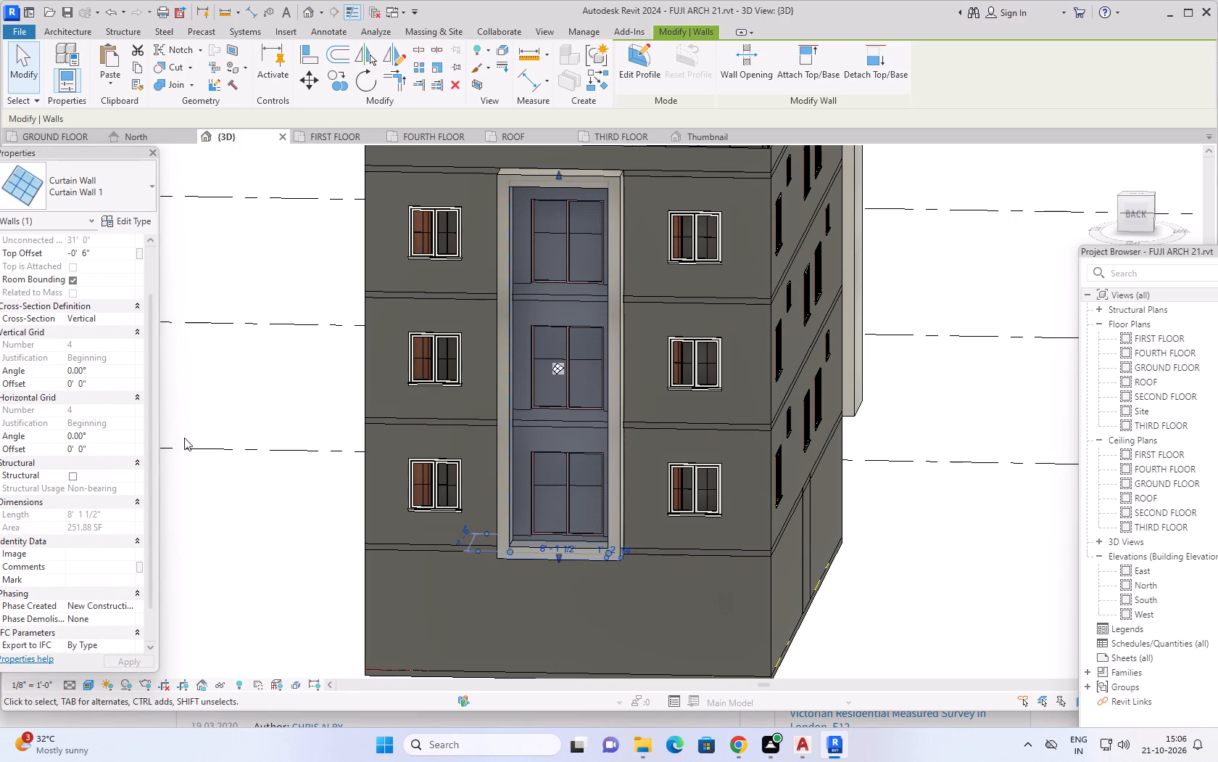
scroll(328, 477, "down", 1)
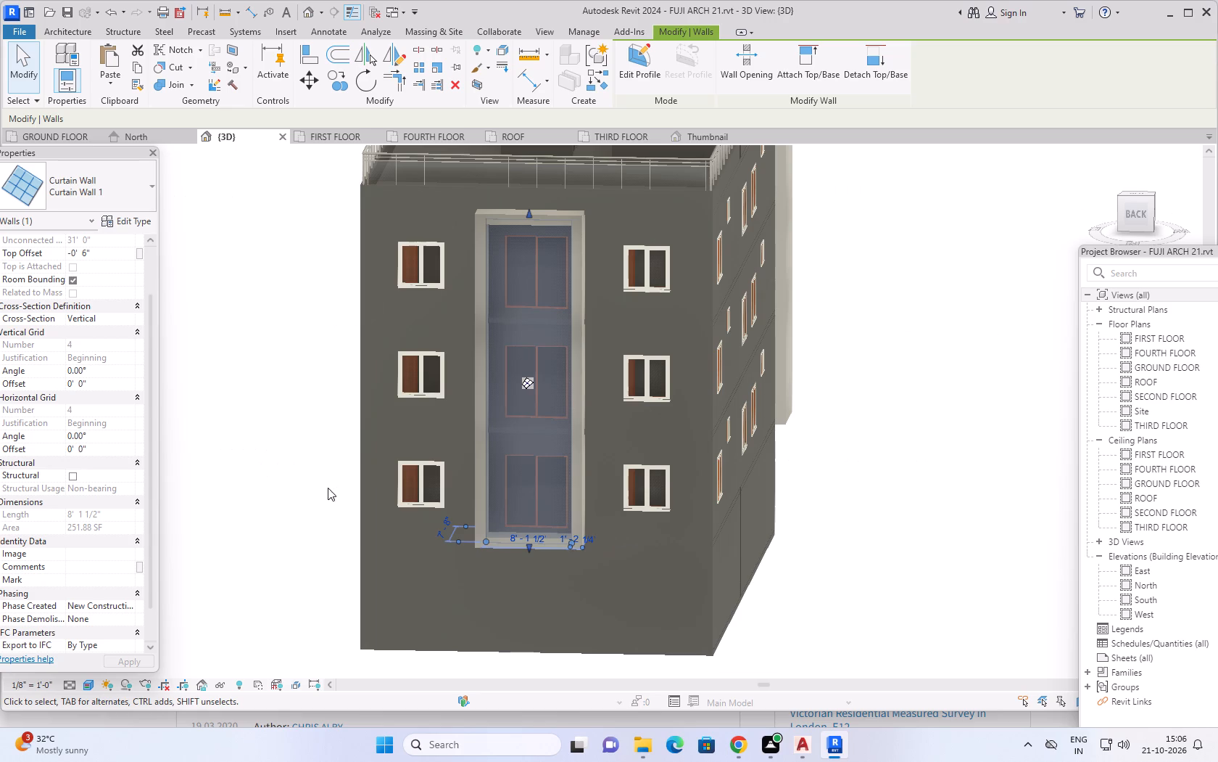
scroll(325, 488, "down", 2)
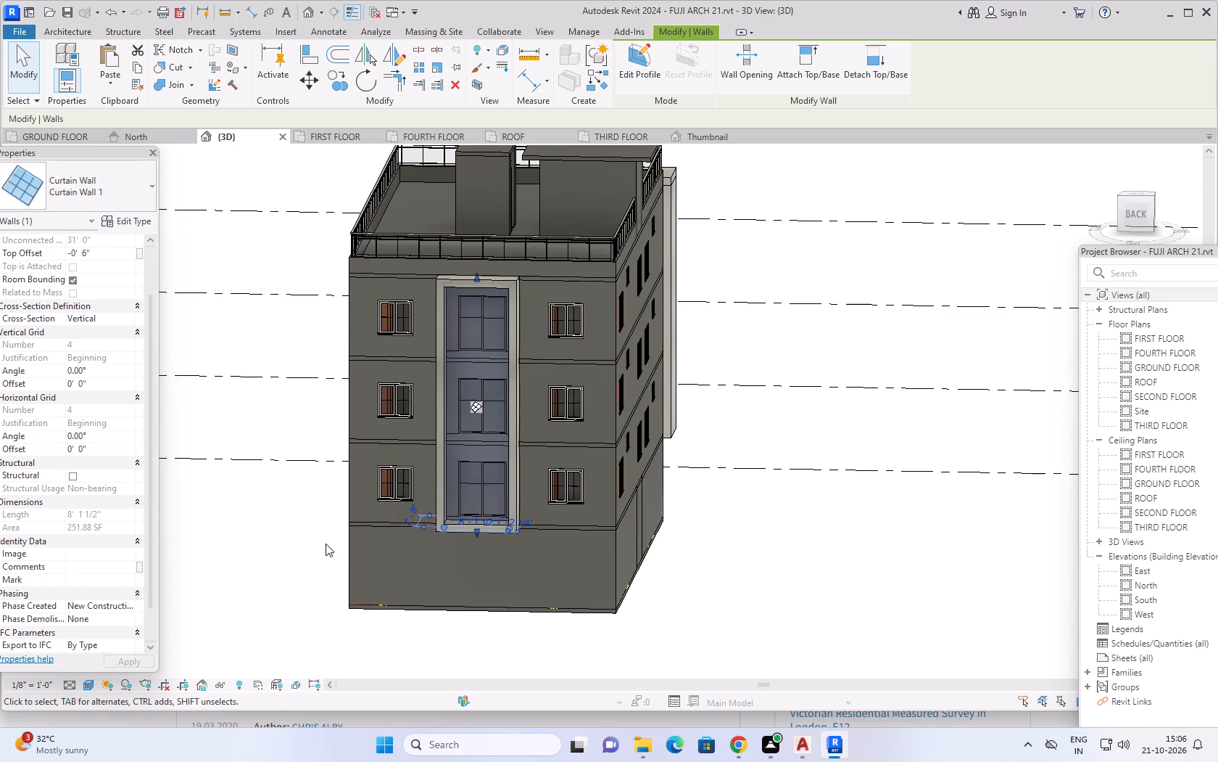
middle_click_drag(288, 581, 307, 490, "shift")
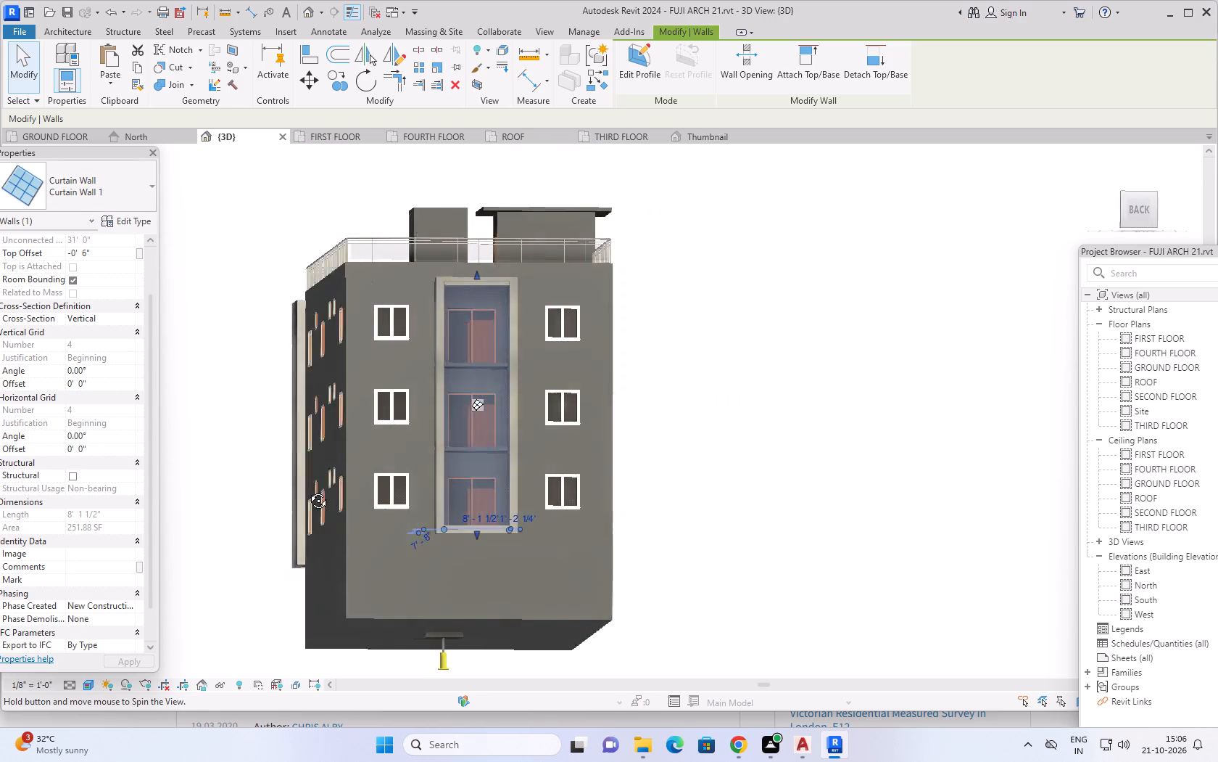
middle_click_drag(307, 490, 299, 511, "shift")
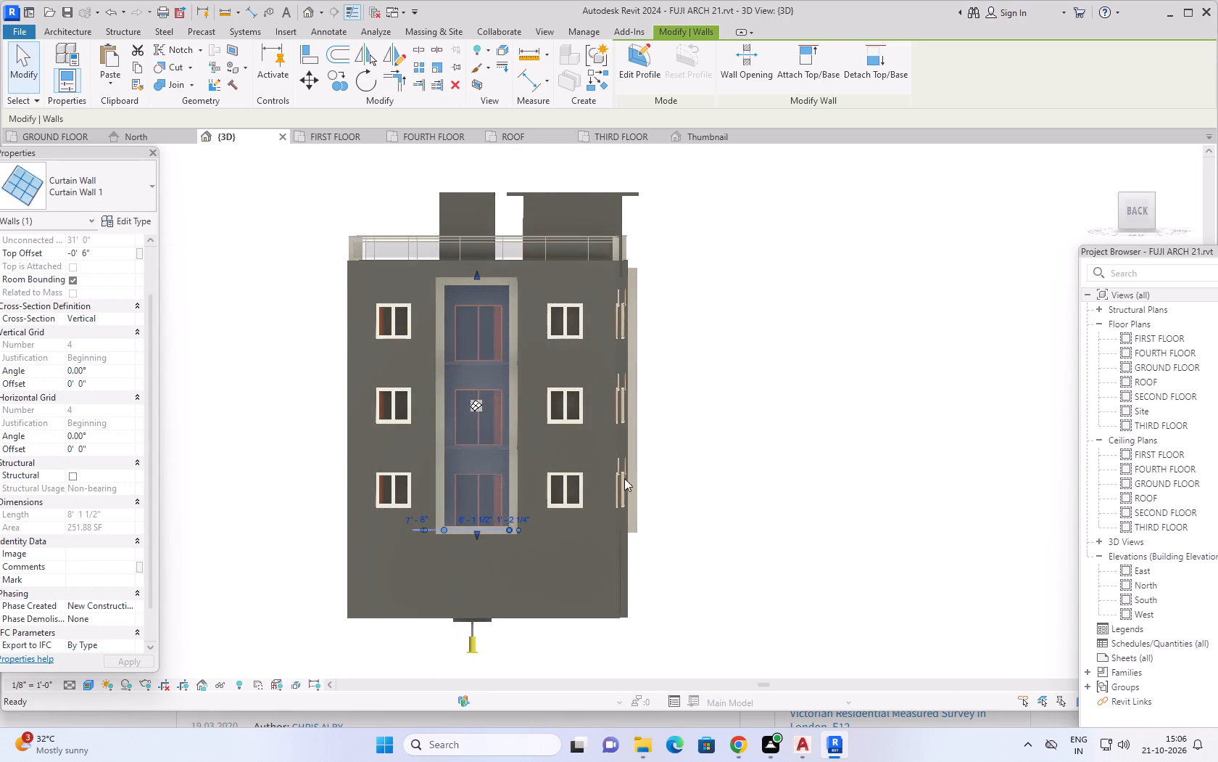
middle_click_drag(724, 377, 724, 396, "shift")
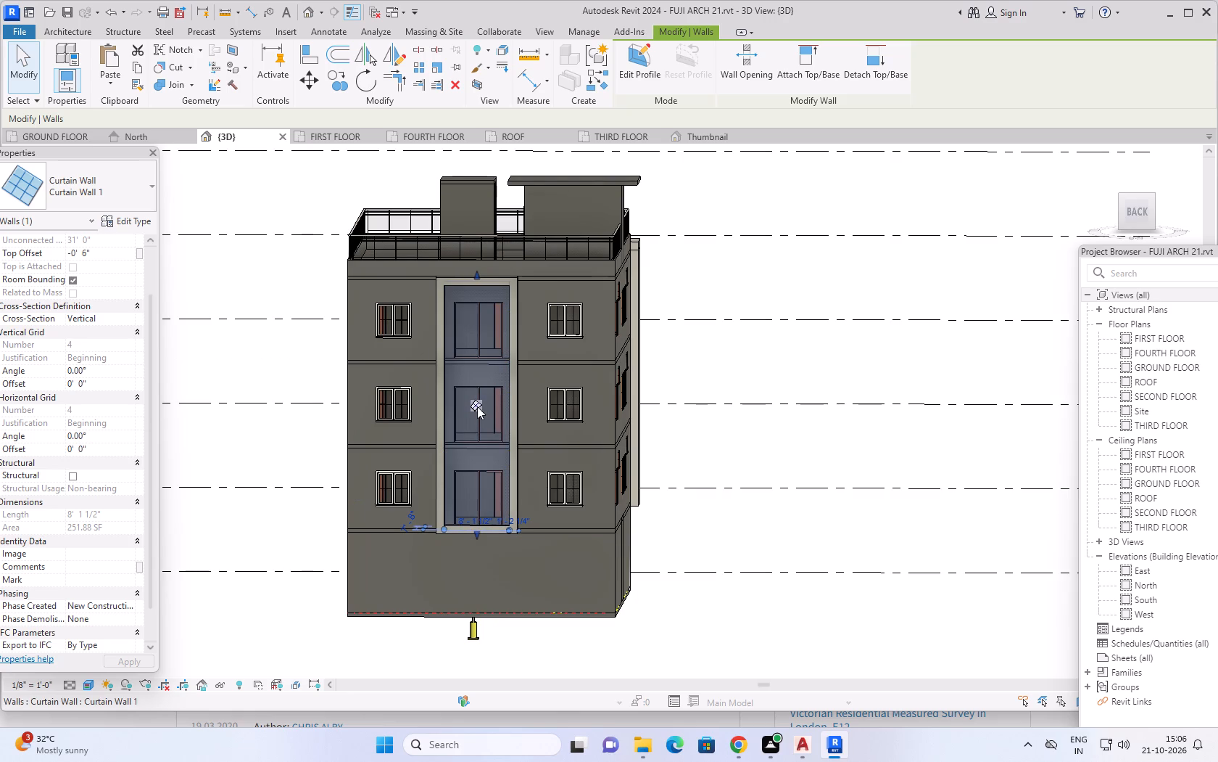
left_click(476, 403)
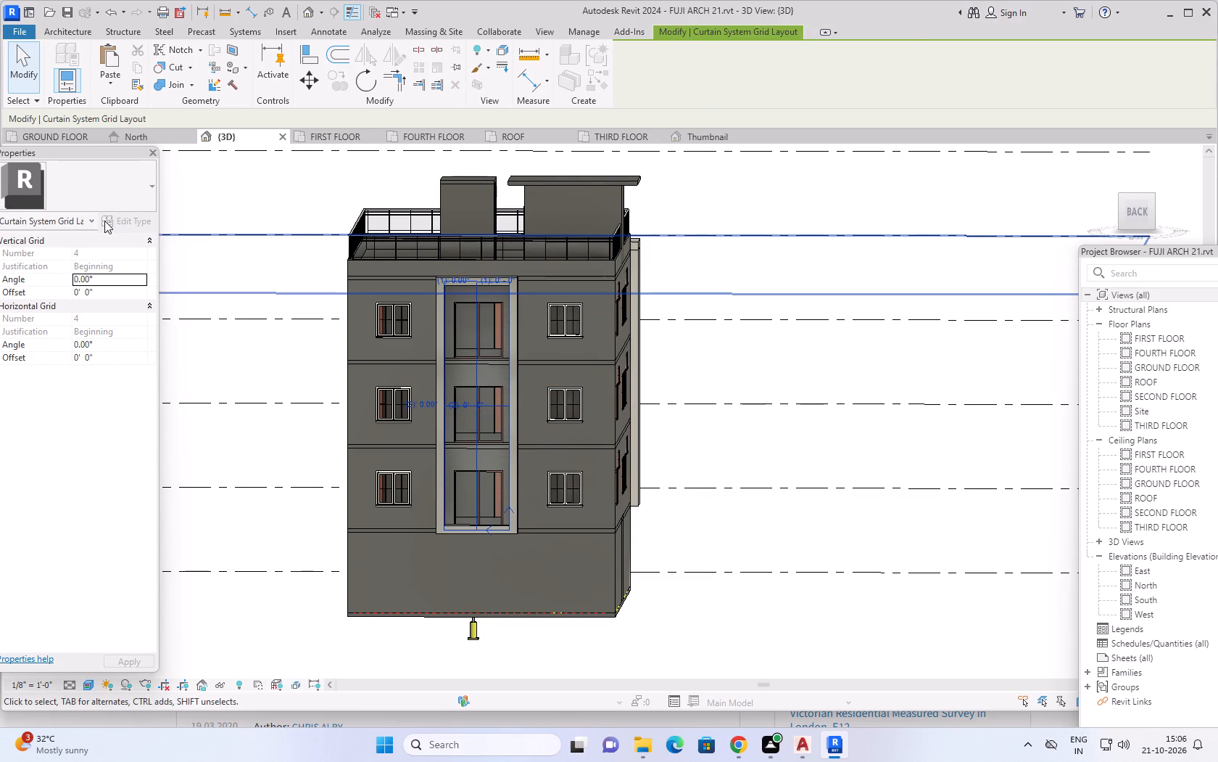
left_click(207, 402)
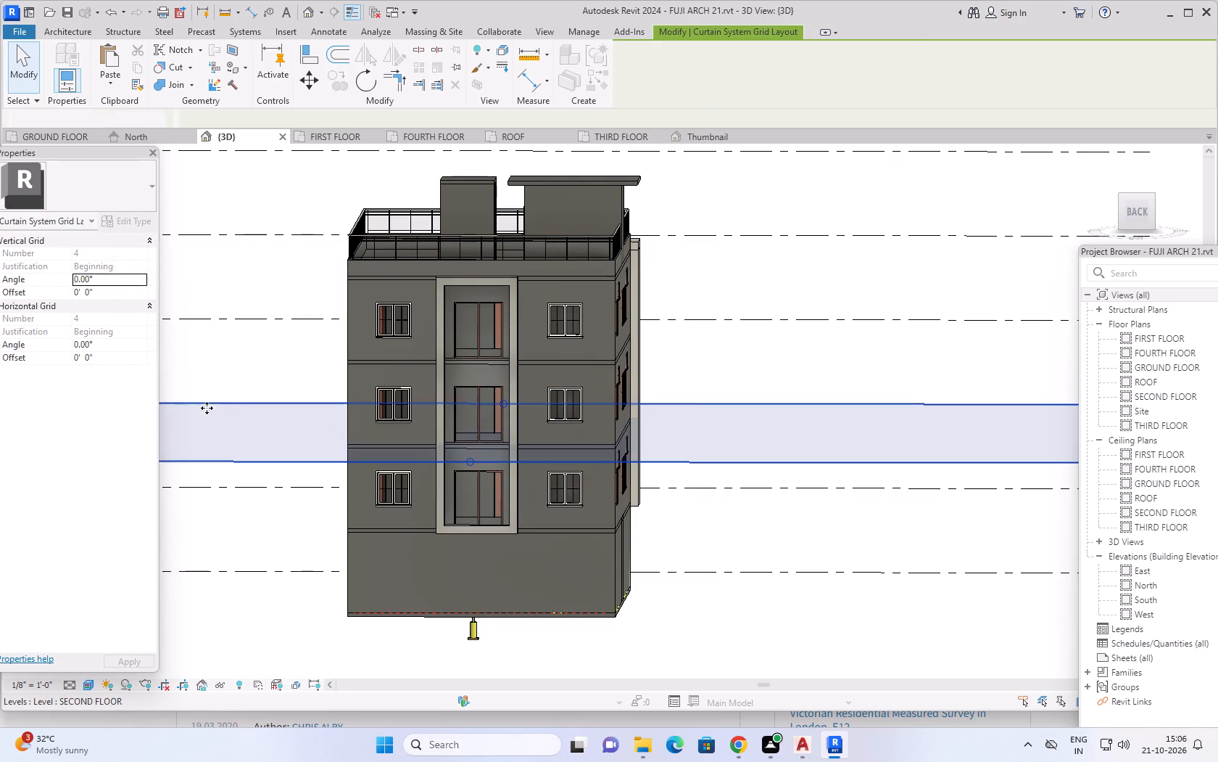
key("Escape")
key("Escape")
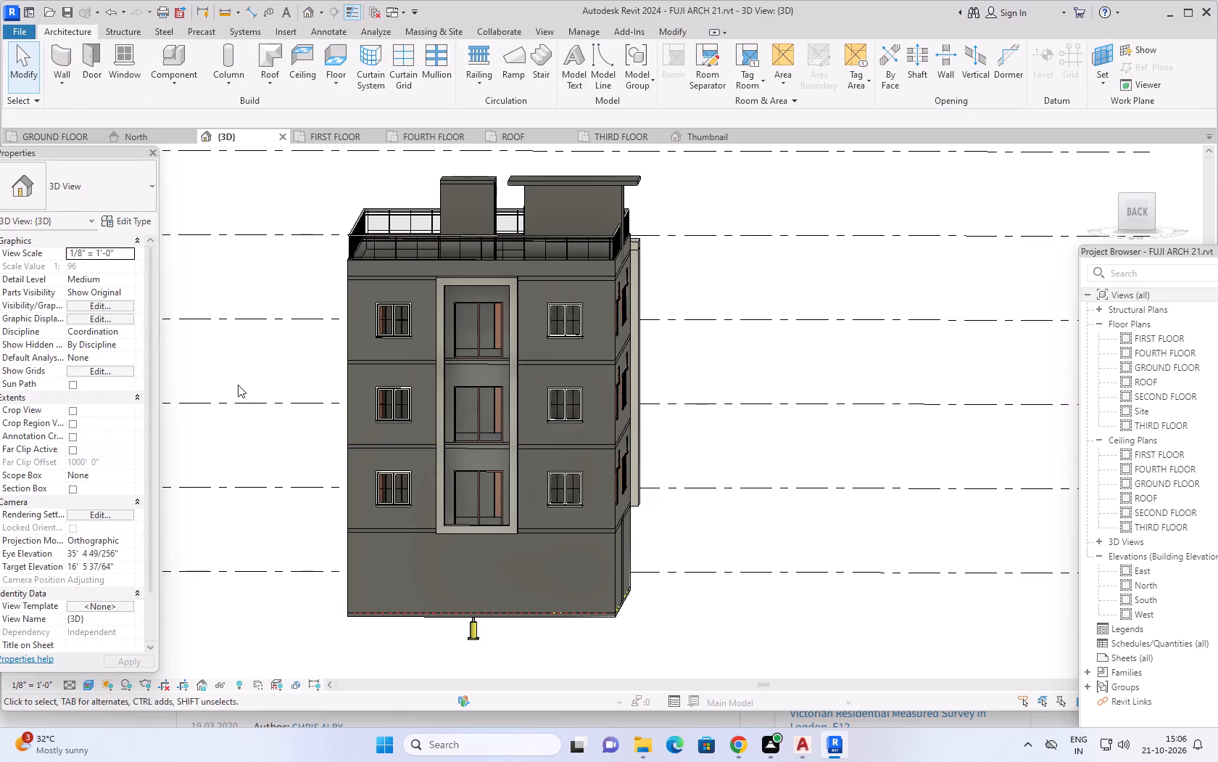
Enable Automatically Embed in the Curtain Wall 1 type properties of the rear frame's curtain wall.
key("Escape")
key("Escape")
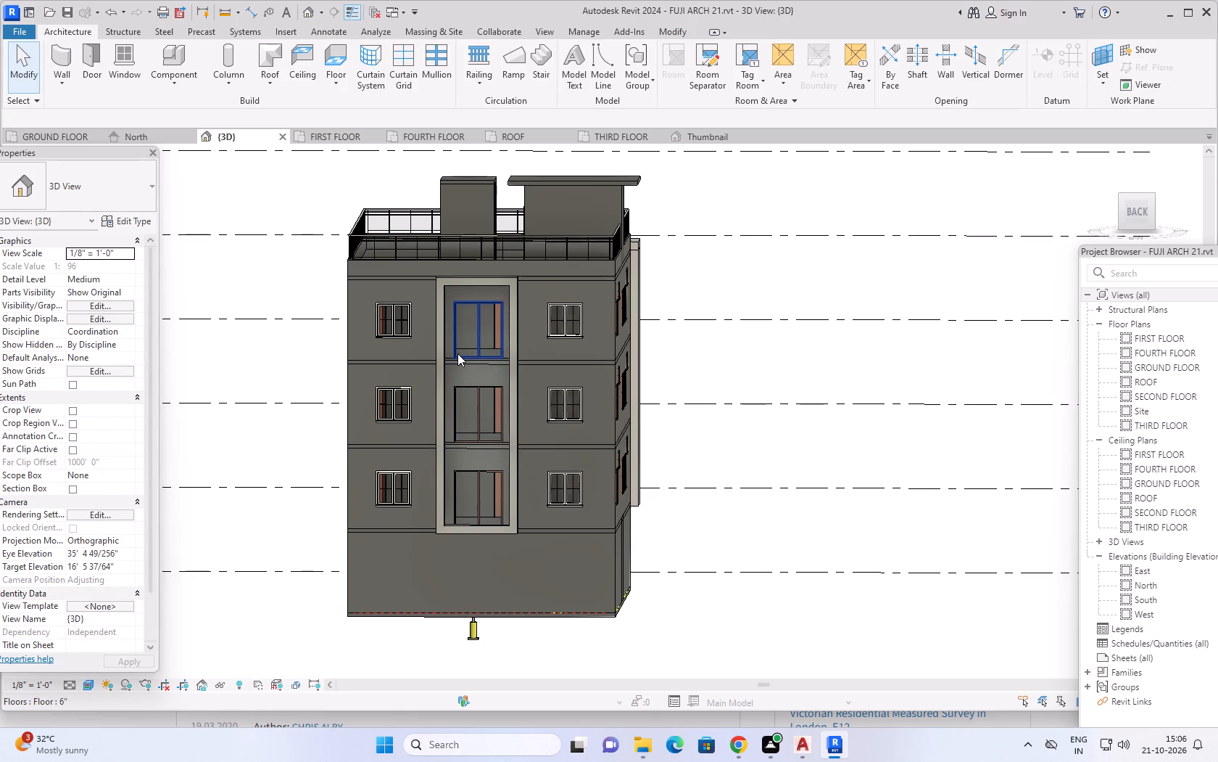
left_click(452, 380)
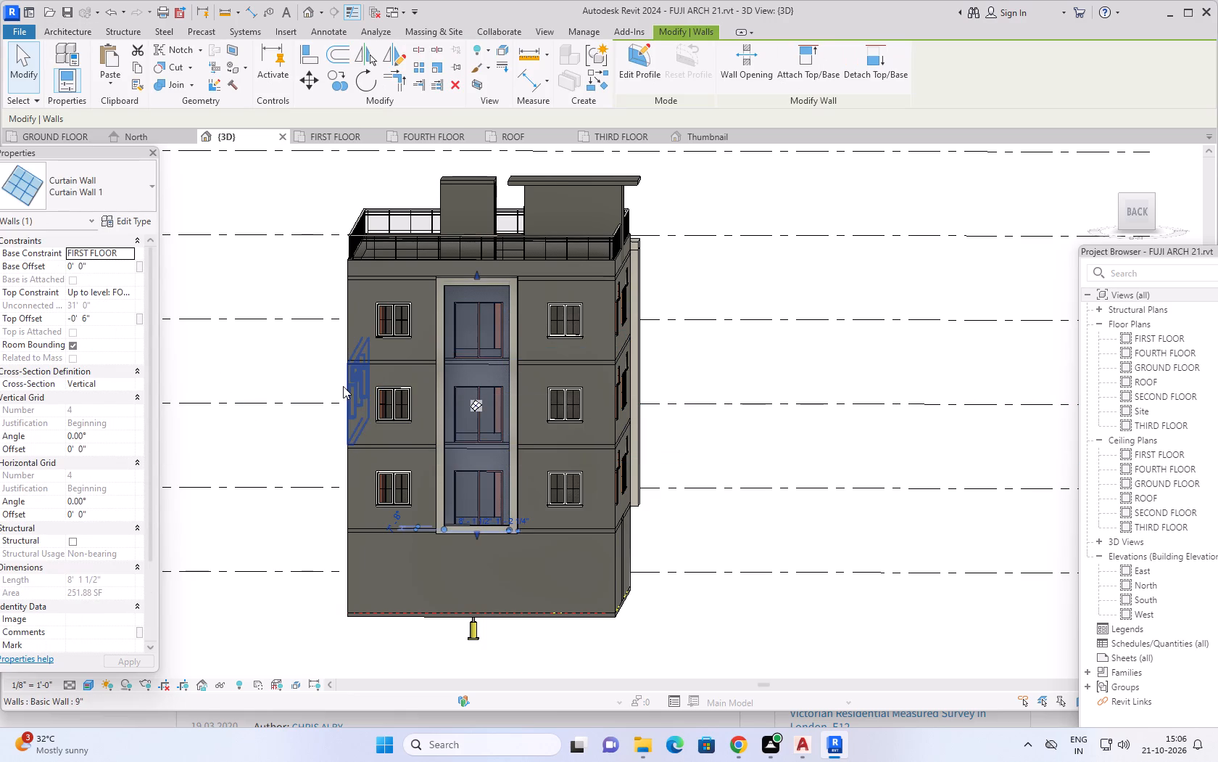
left_click(128, 217)
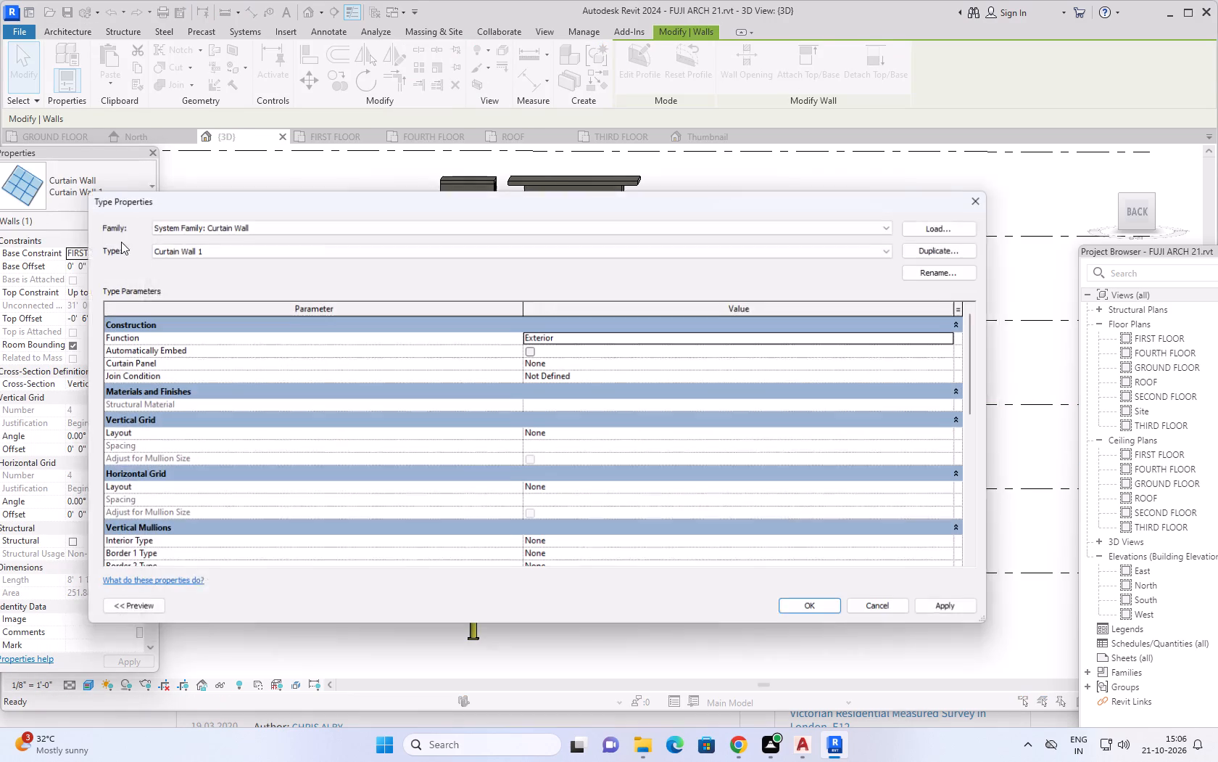
left_click(533, 348)
scroll(602, 440, "down", 2)
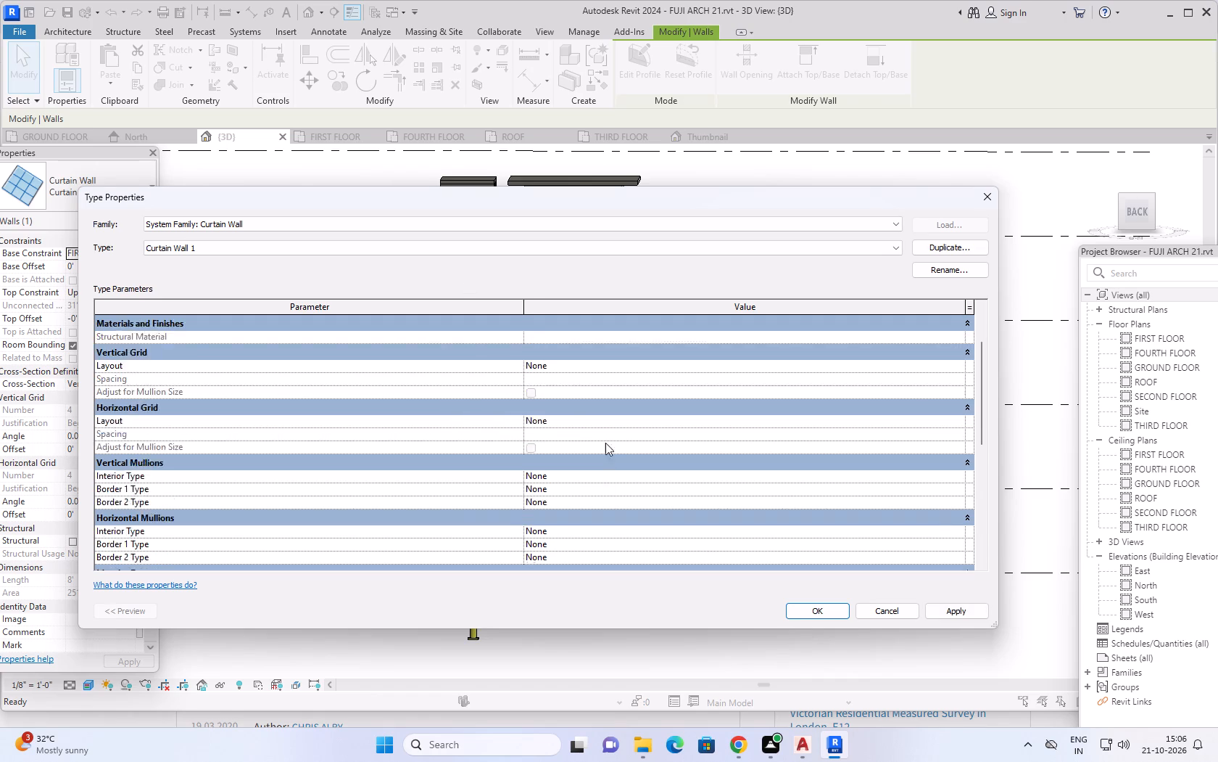
scroll(605, 443, "down", 18)
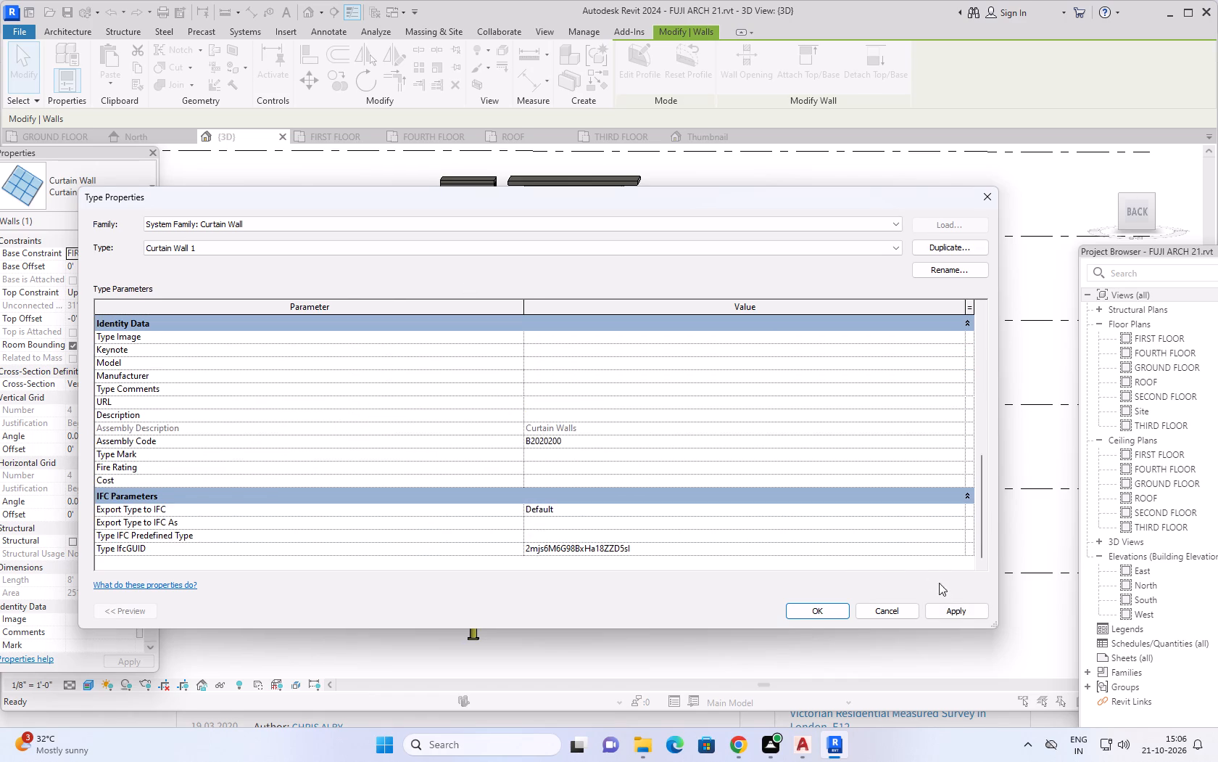
left_click(957, 612)
left_click(828, 610)
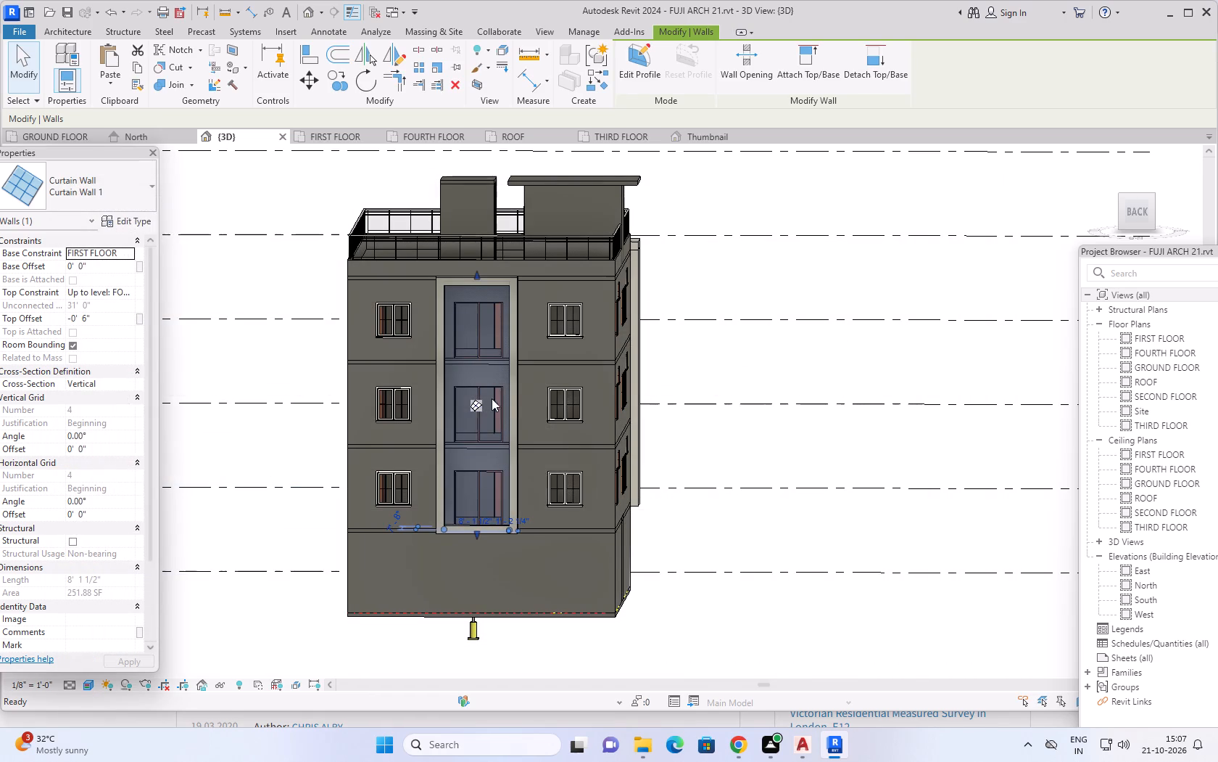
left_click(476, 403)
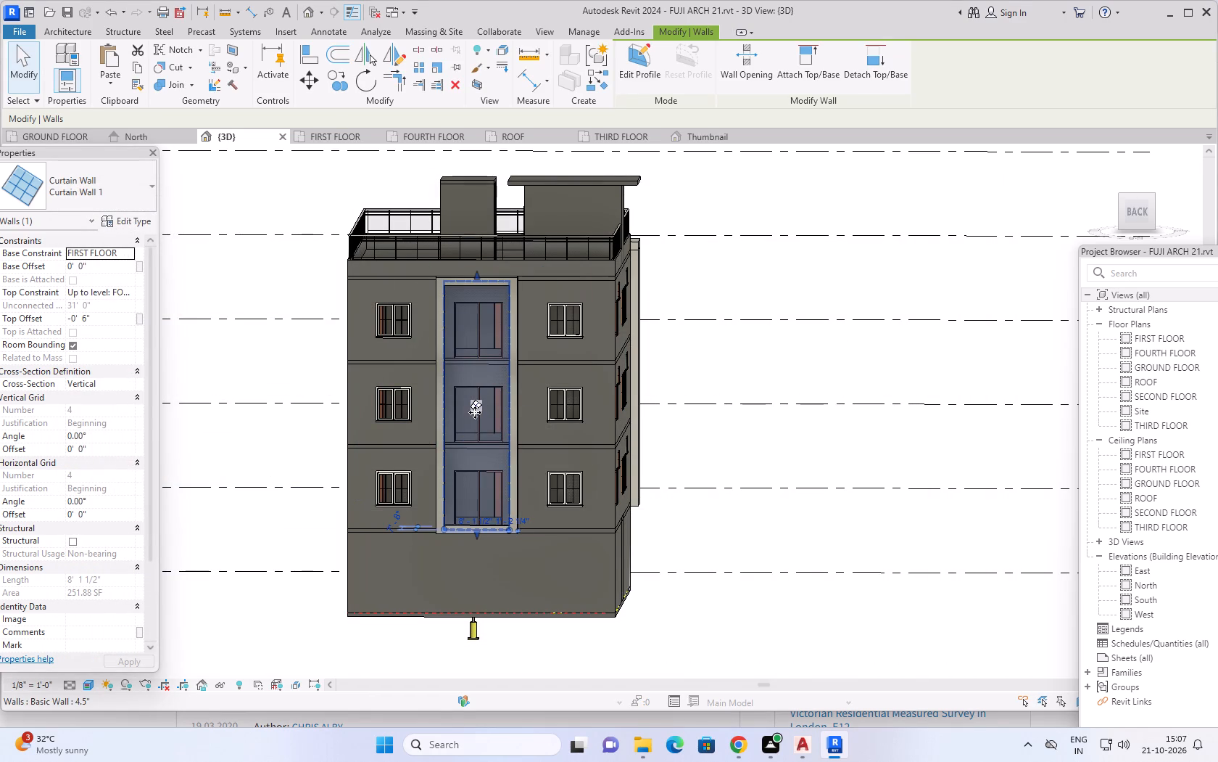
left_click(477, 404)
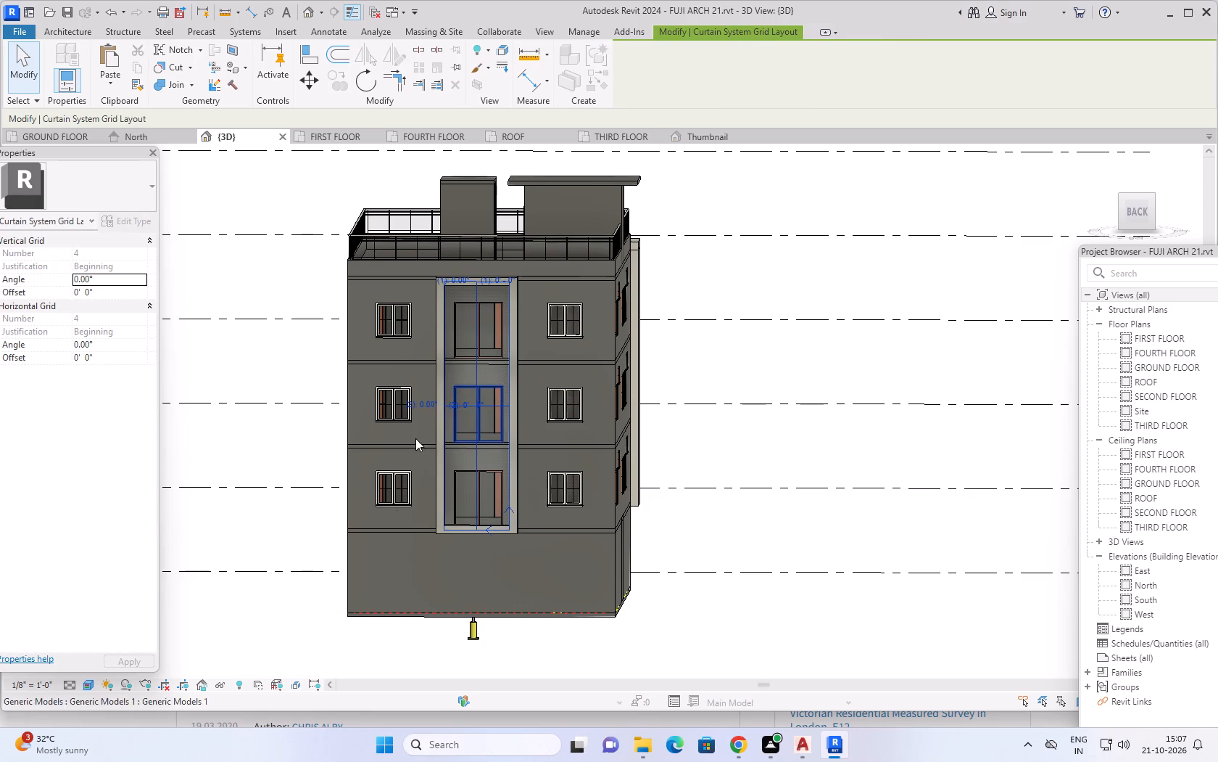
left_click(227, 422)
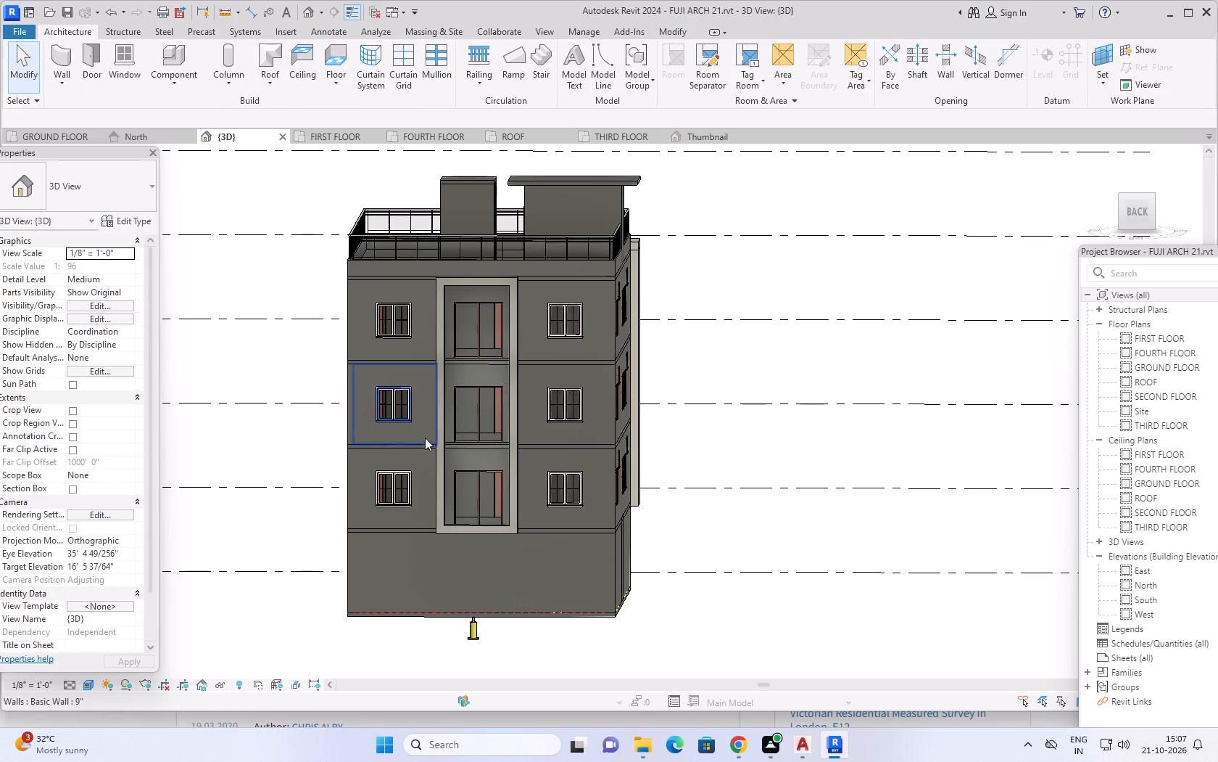
Examine the whole building from the back, side and front, including the rear glazed frame and the railed front balconies.
middle_click_drag(784, 611, 737, 636, "shift")
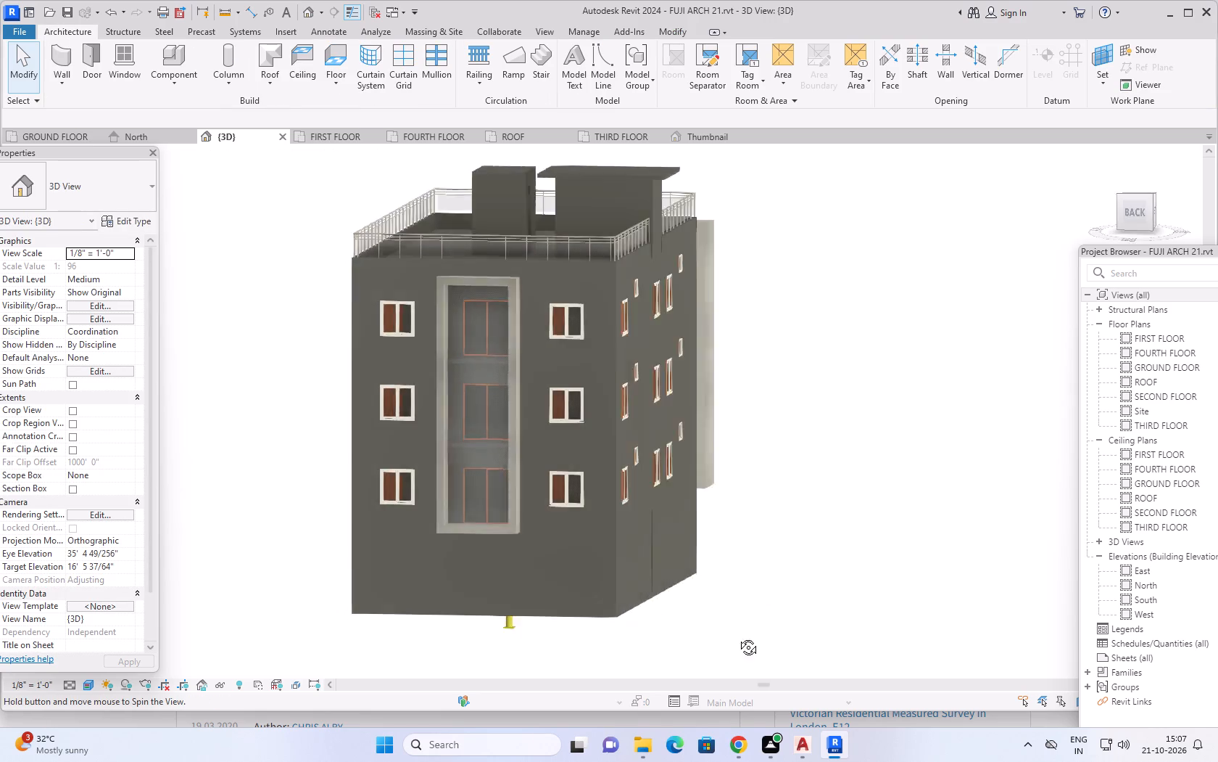
middle_click_drag(737, 636, 735, 658, "shift")
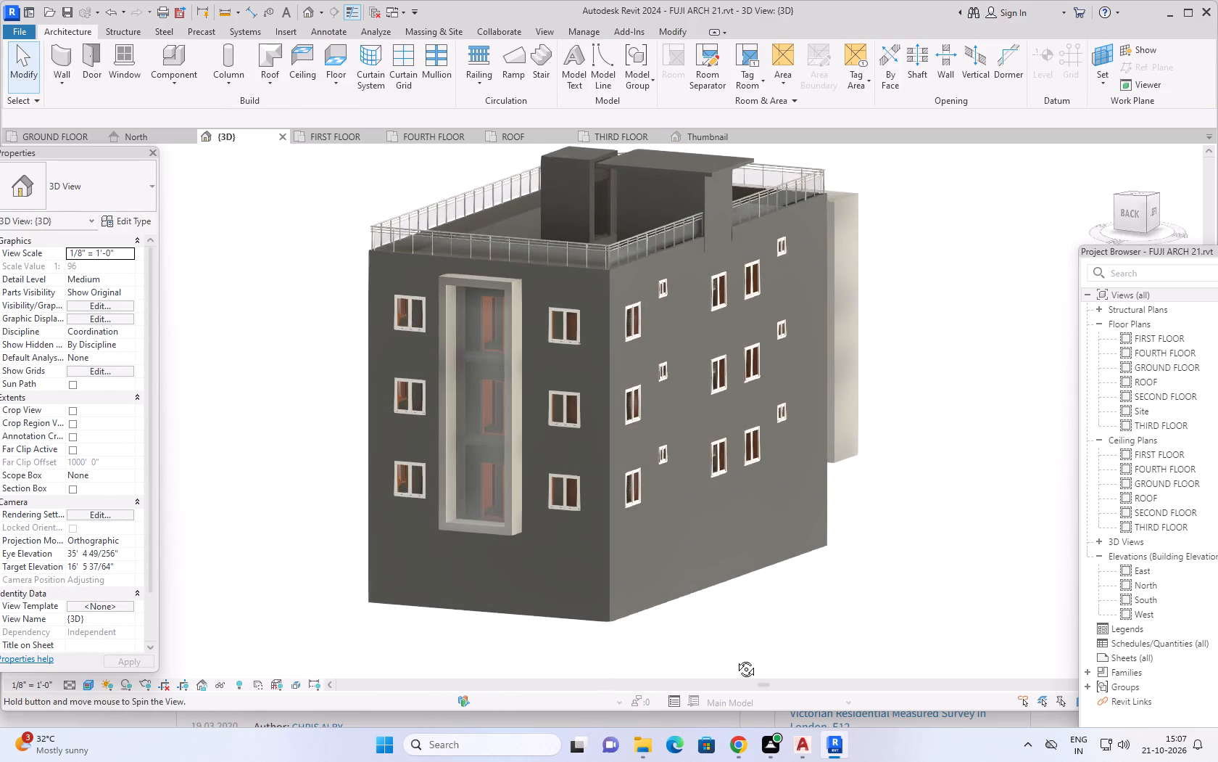
middle_click_drag(735, 658, 819, 621, "shift")
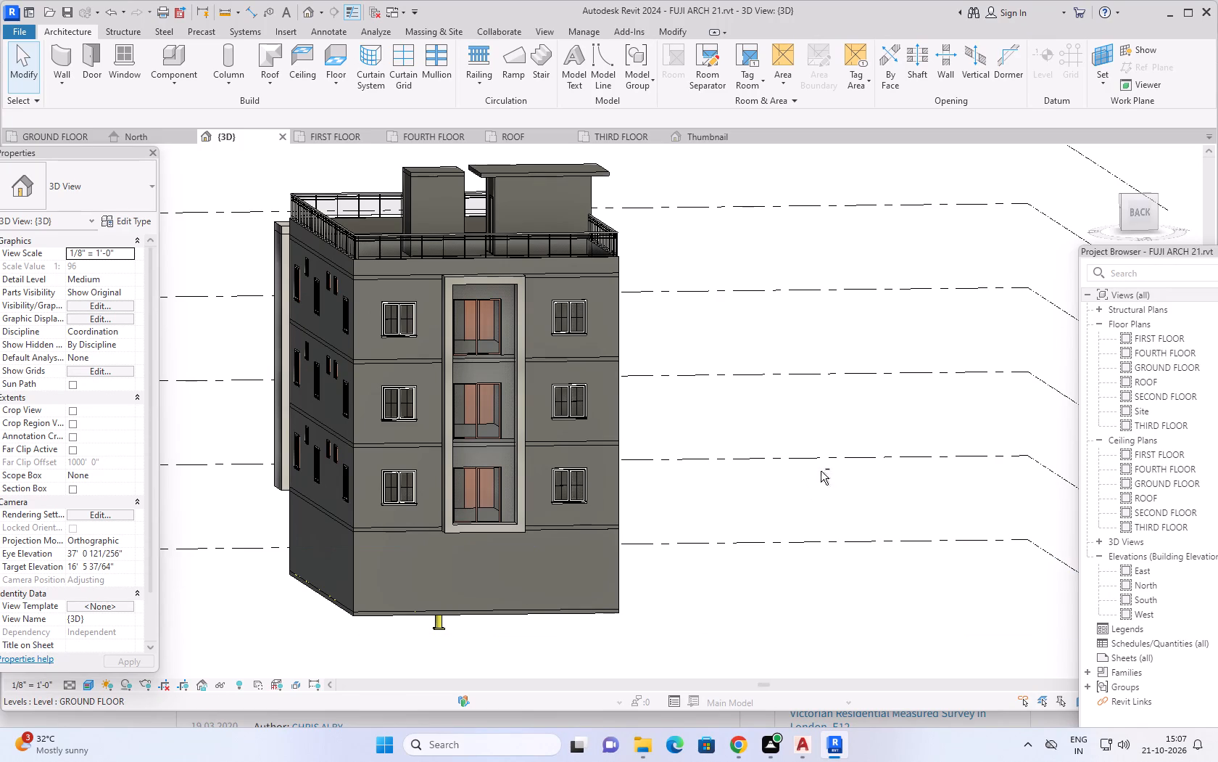
middle_click_drag(820, 470, 761, 465, "shift")
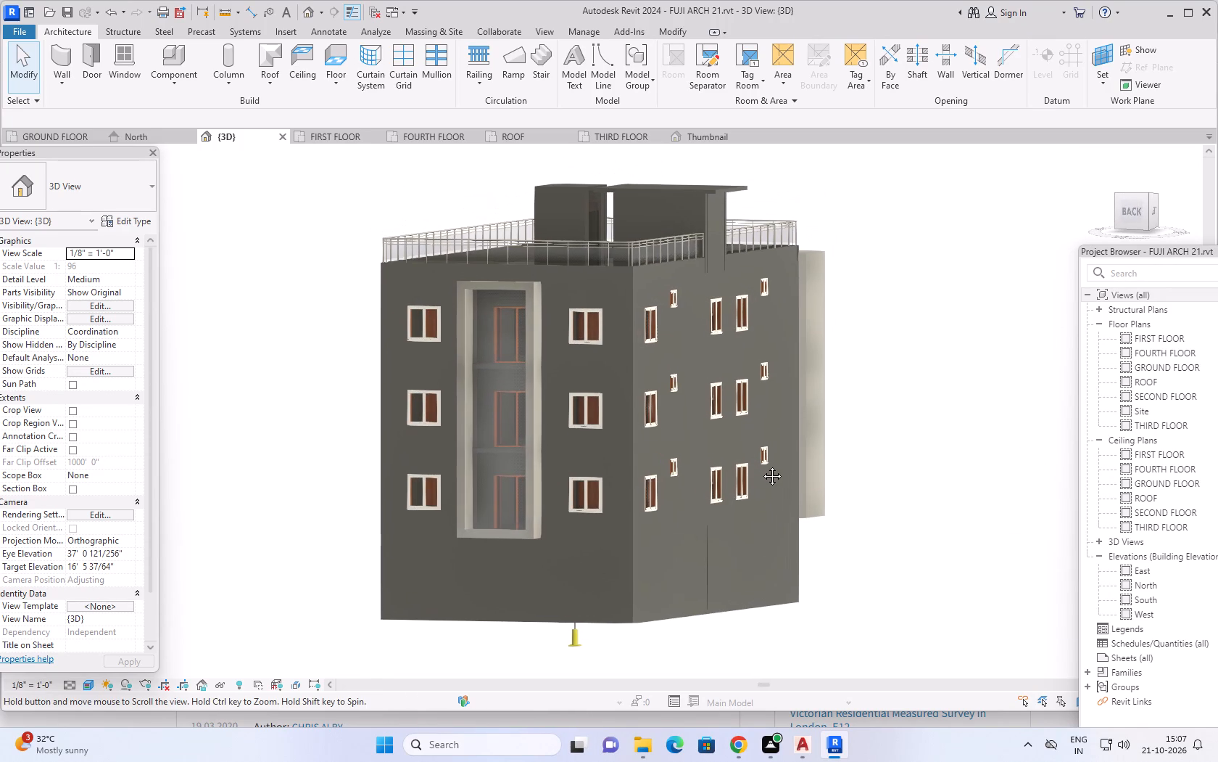
middle_click_drag(761, 465, 776, 468, "shift")
middle_click_drag(289, 462, 329, 504, "shift")
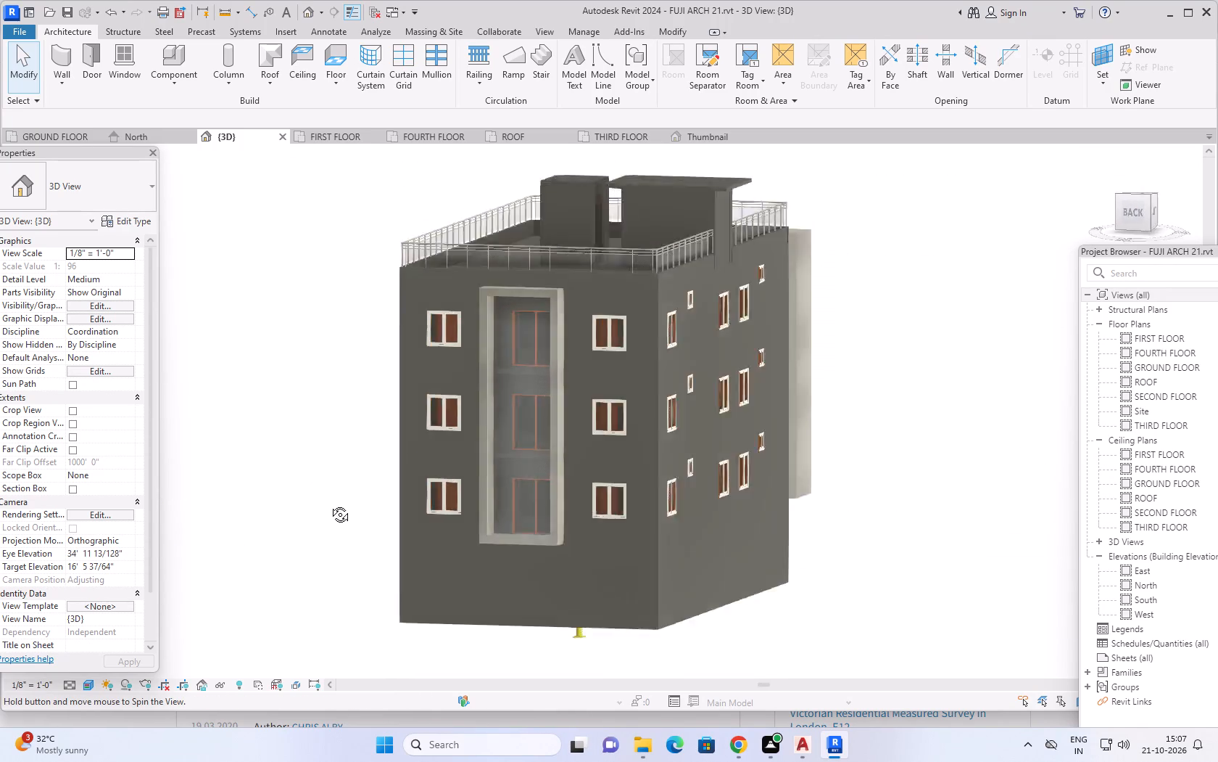
middle_click_drag(329, 504, 647, 502, "shift")
middle_click_drag(639, 519, 842, 406)
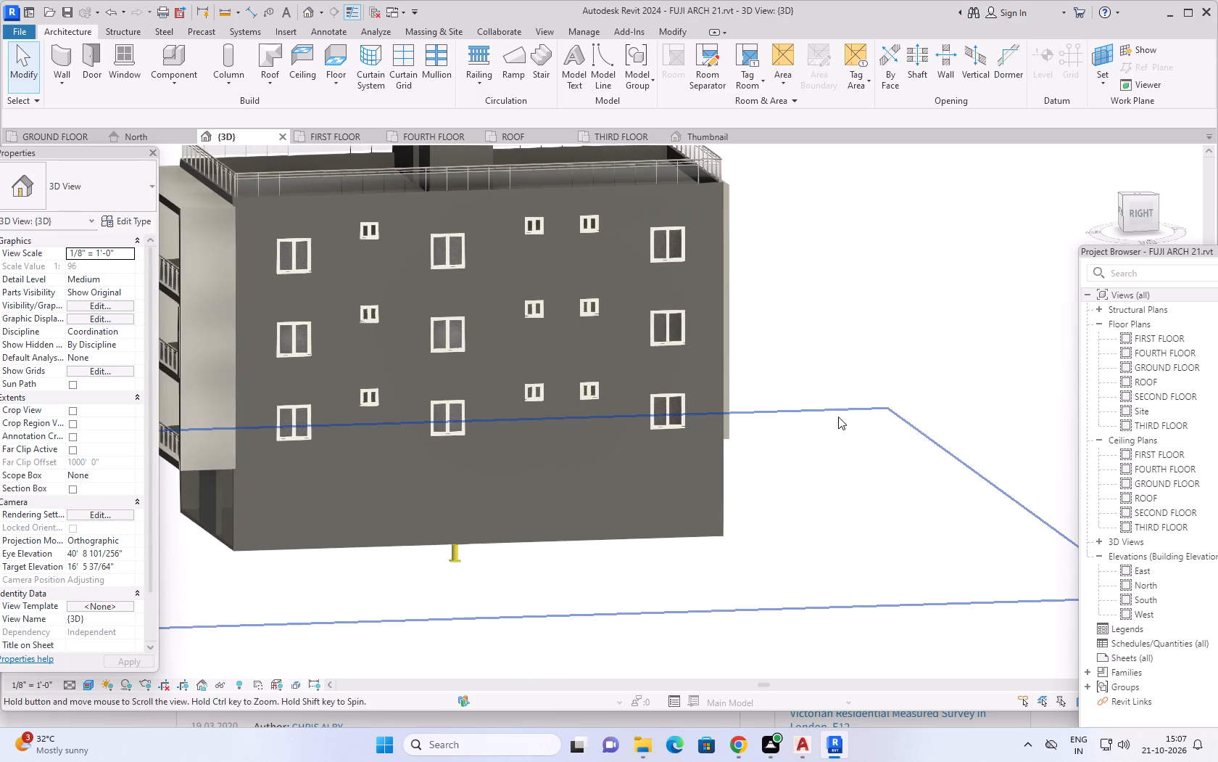
middle_click_drag(742, 552, 944, 512)
middle_click_drag(927, 509, 780, 521)
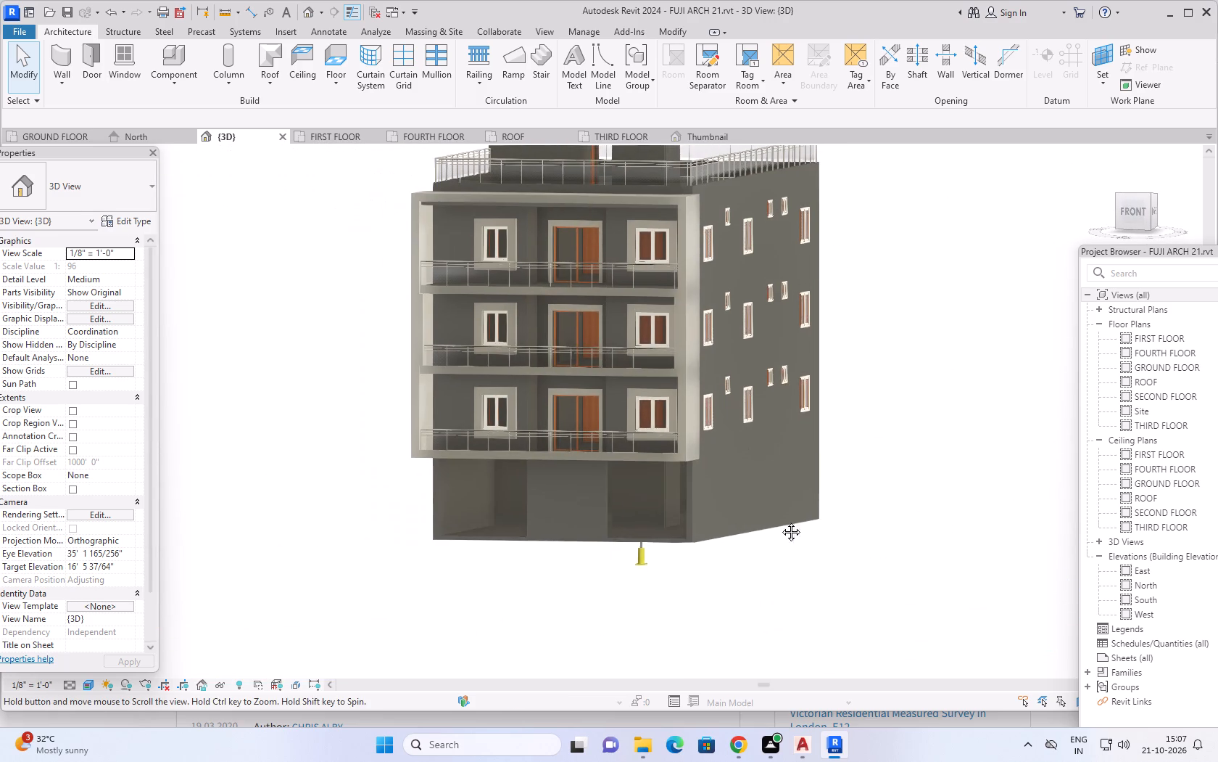
middle_click_drag(780, 521, 733, 525)
middle_click_drag(733, 527, 782, 524, "shift")
middle_click_drag(836, 475, 819, 518)
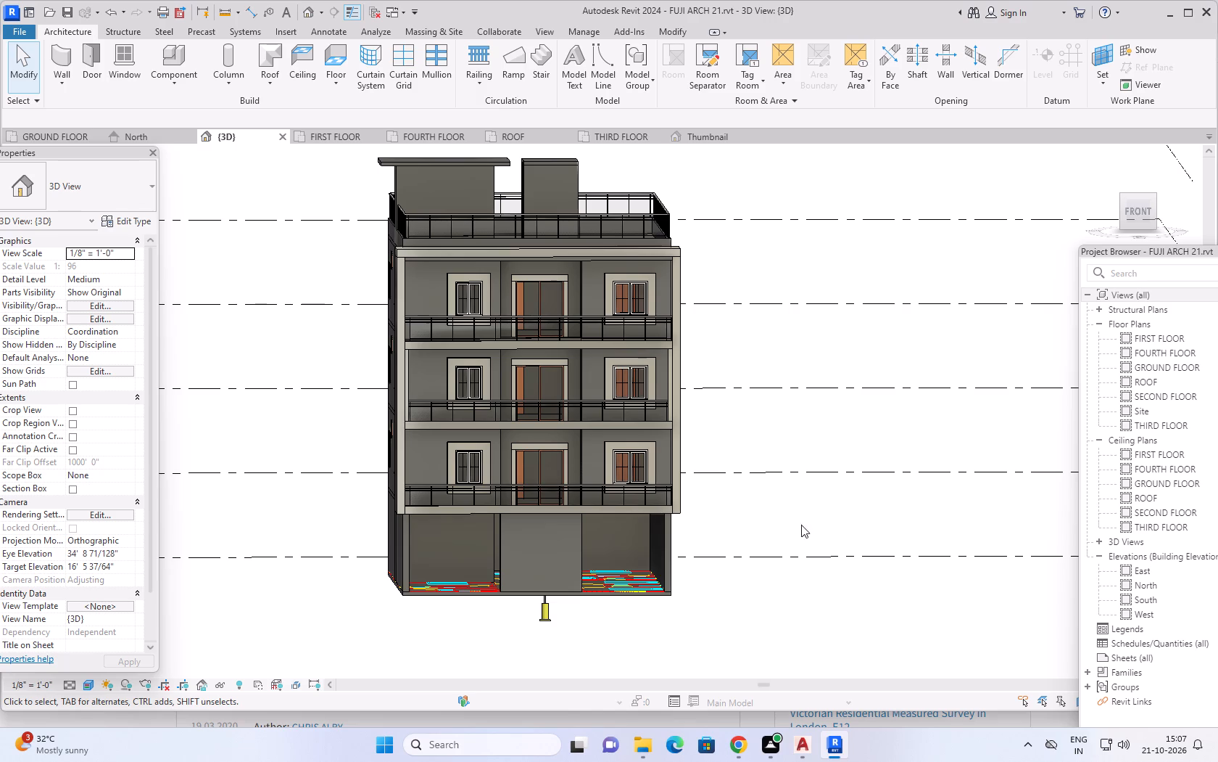
right_click(900, 472)
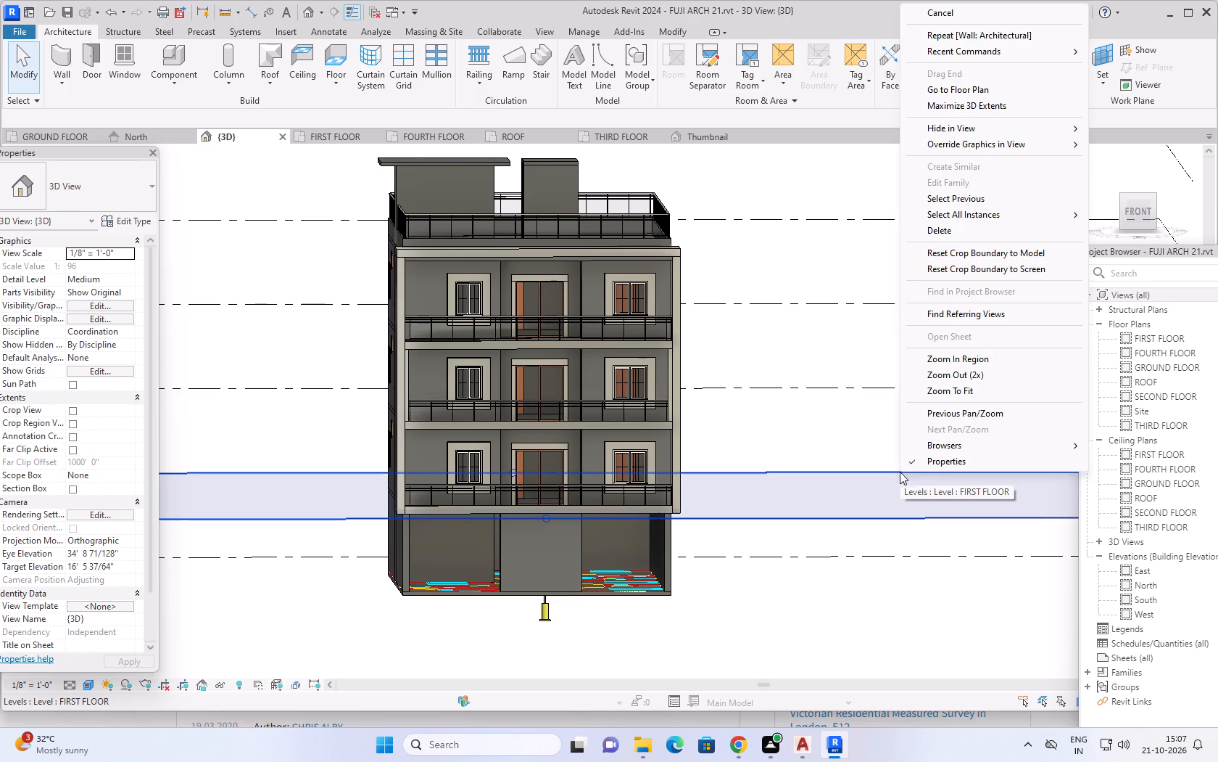
key("Escape")
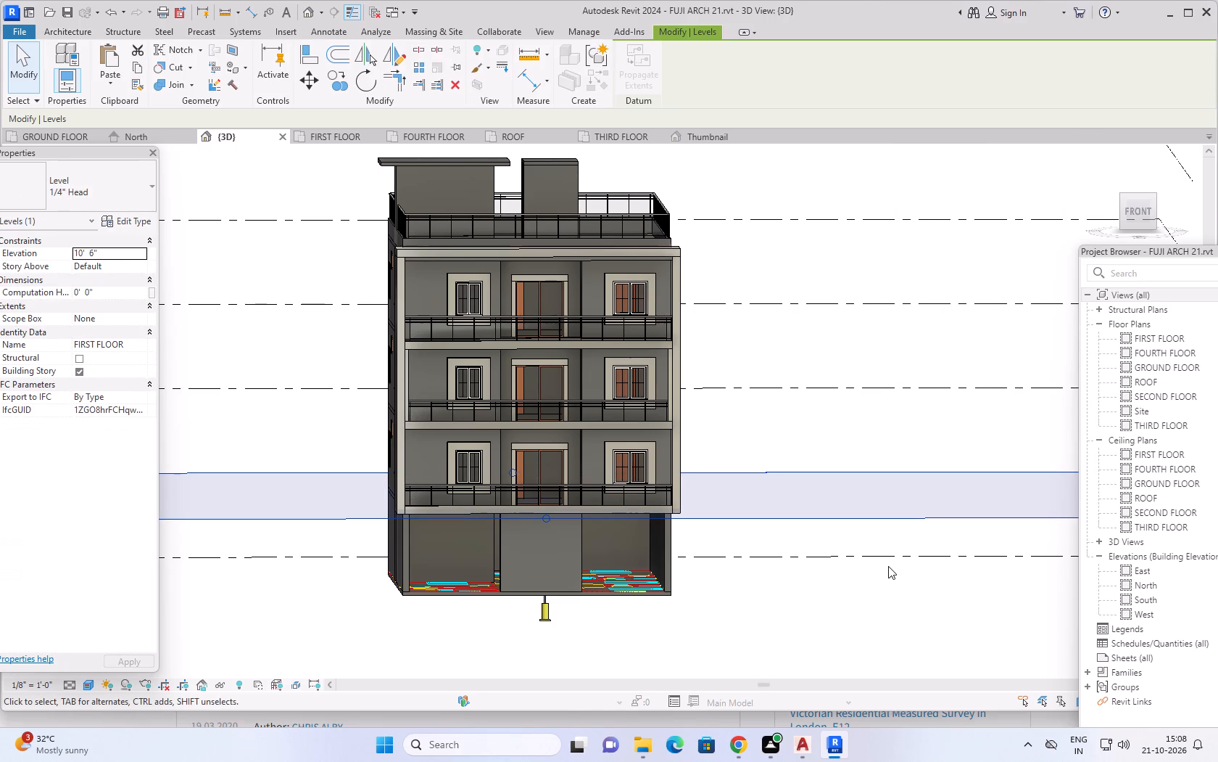
left_click(820, 432)
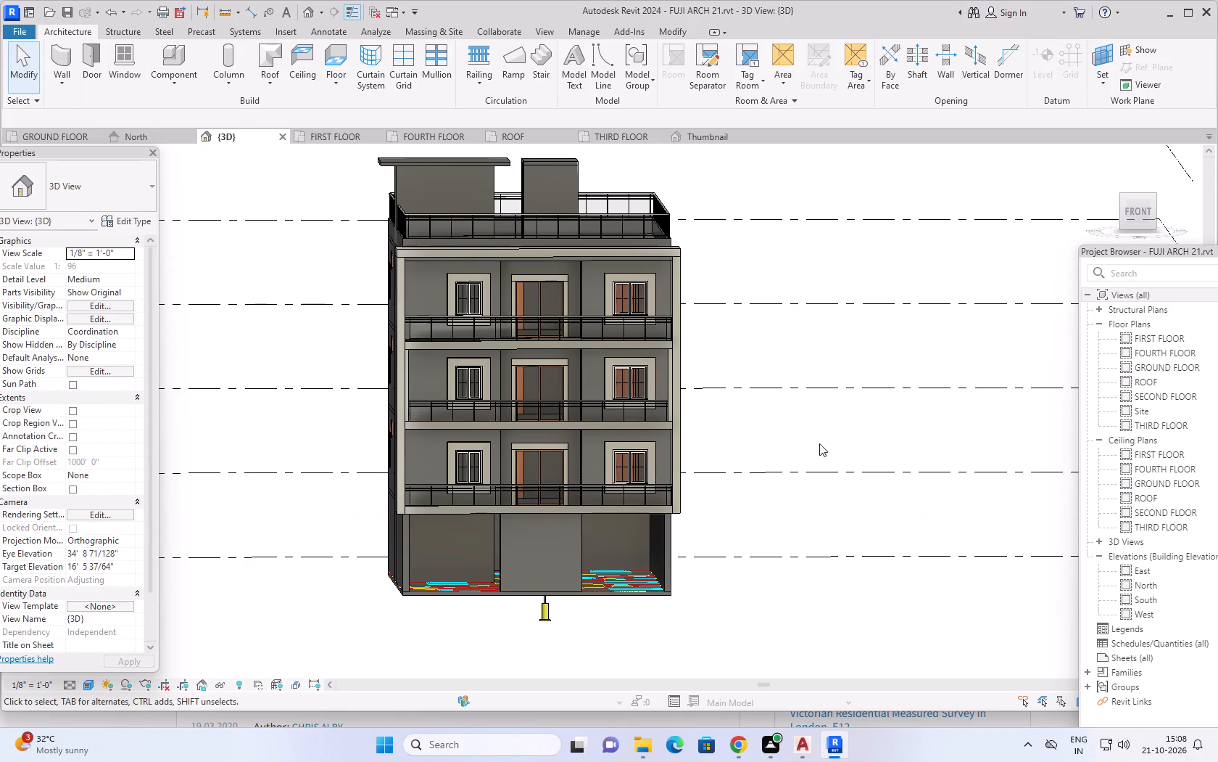
scroll(821, 454, "down", 1)
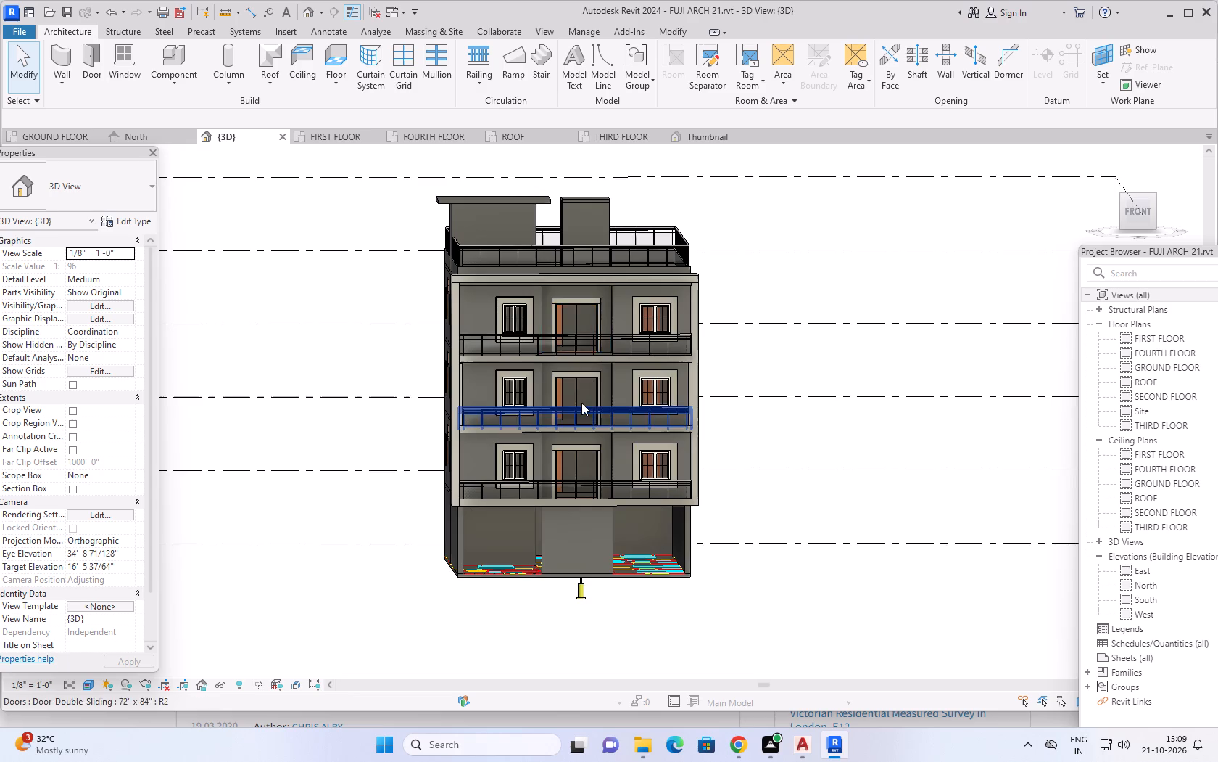
scroll(581, 403, "up", 4)
scroll(894, 355, "down", 2)
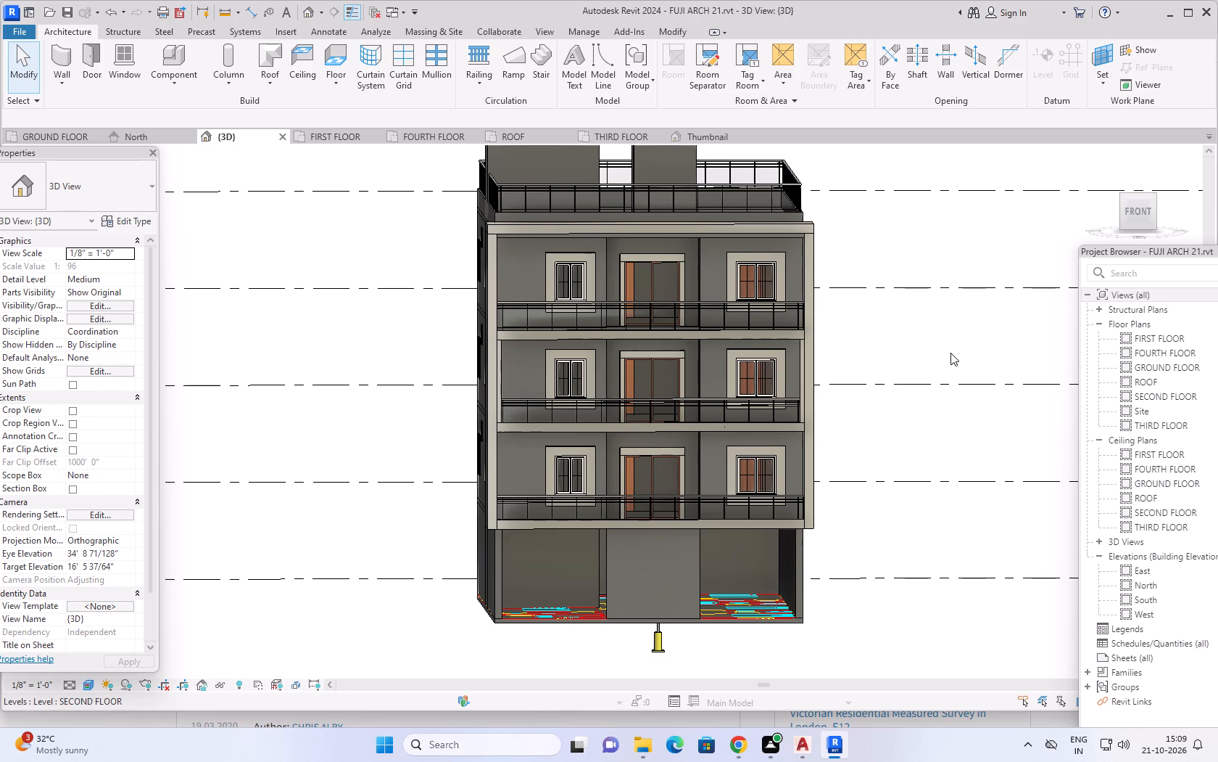
Open the GROUND FLOOR plan and examine the front wall along the Flat A balcony.
left_click(56, 134)
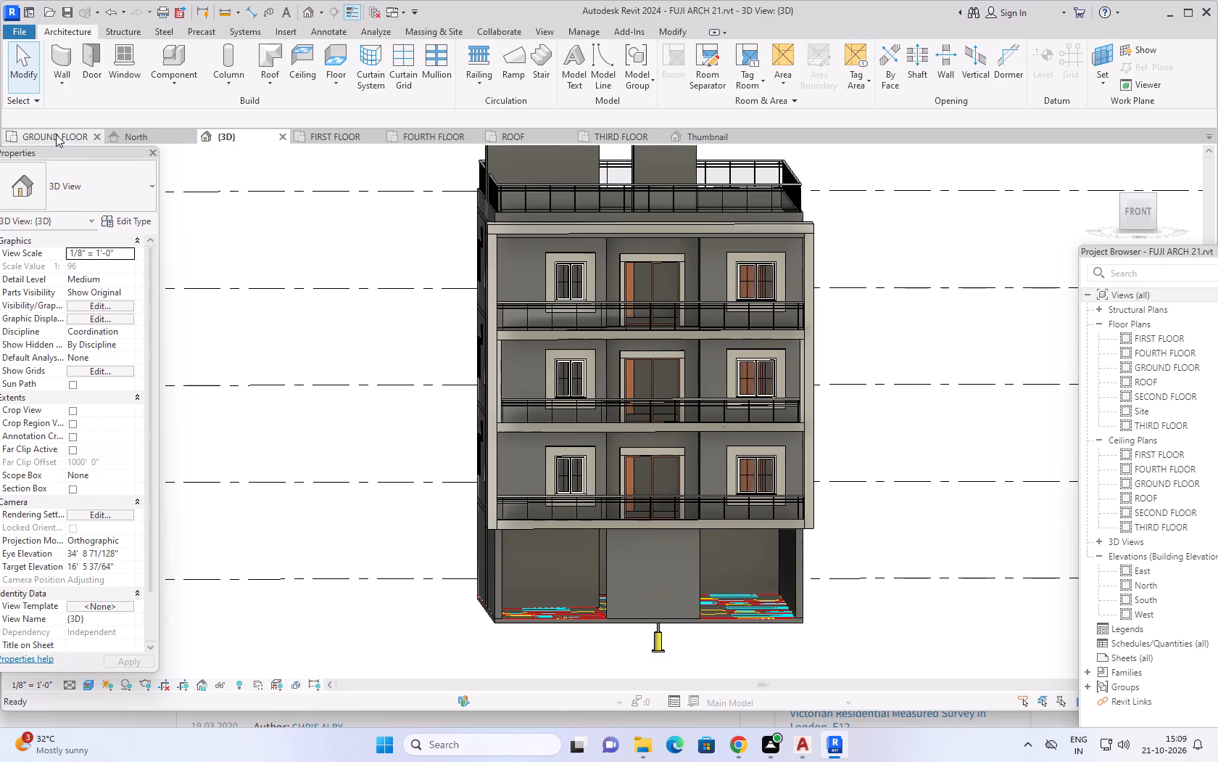
middle_click_drag(765, 470, 791, 398)
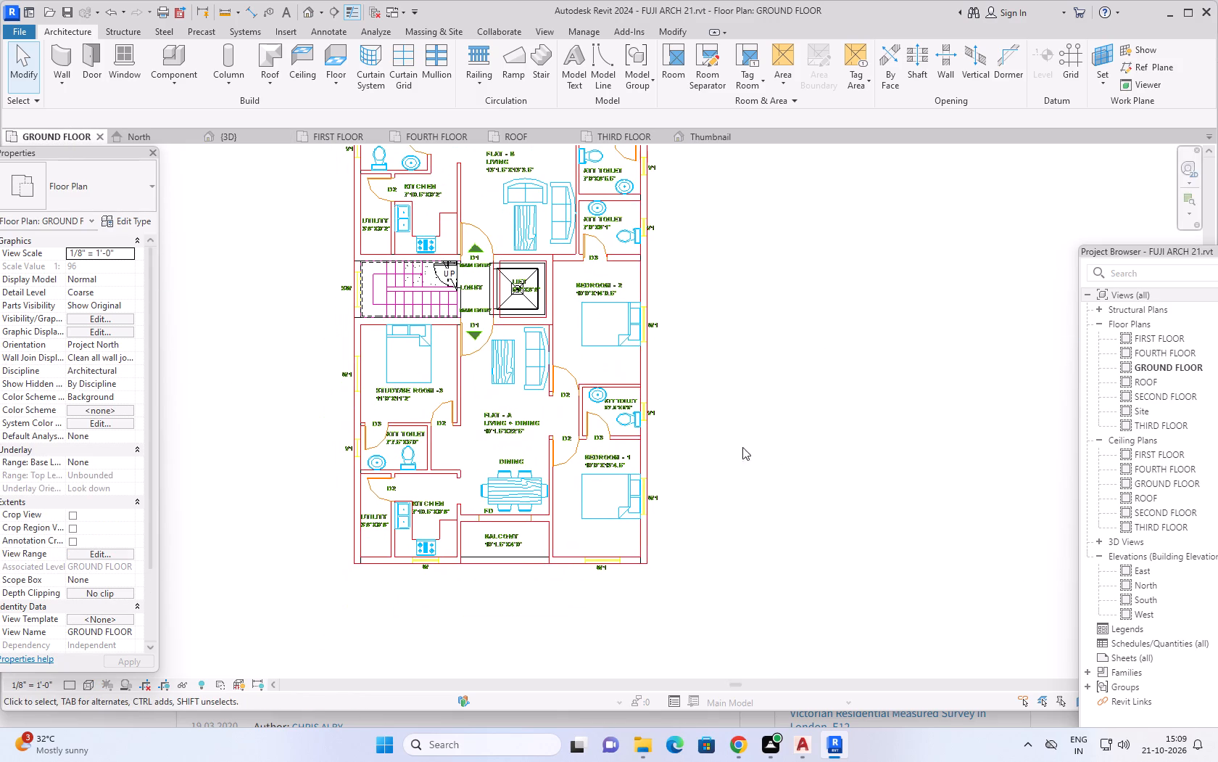
middle_click_drag(841, 335, 882, 454)
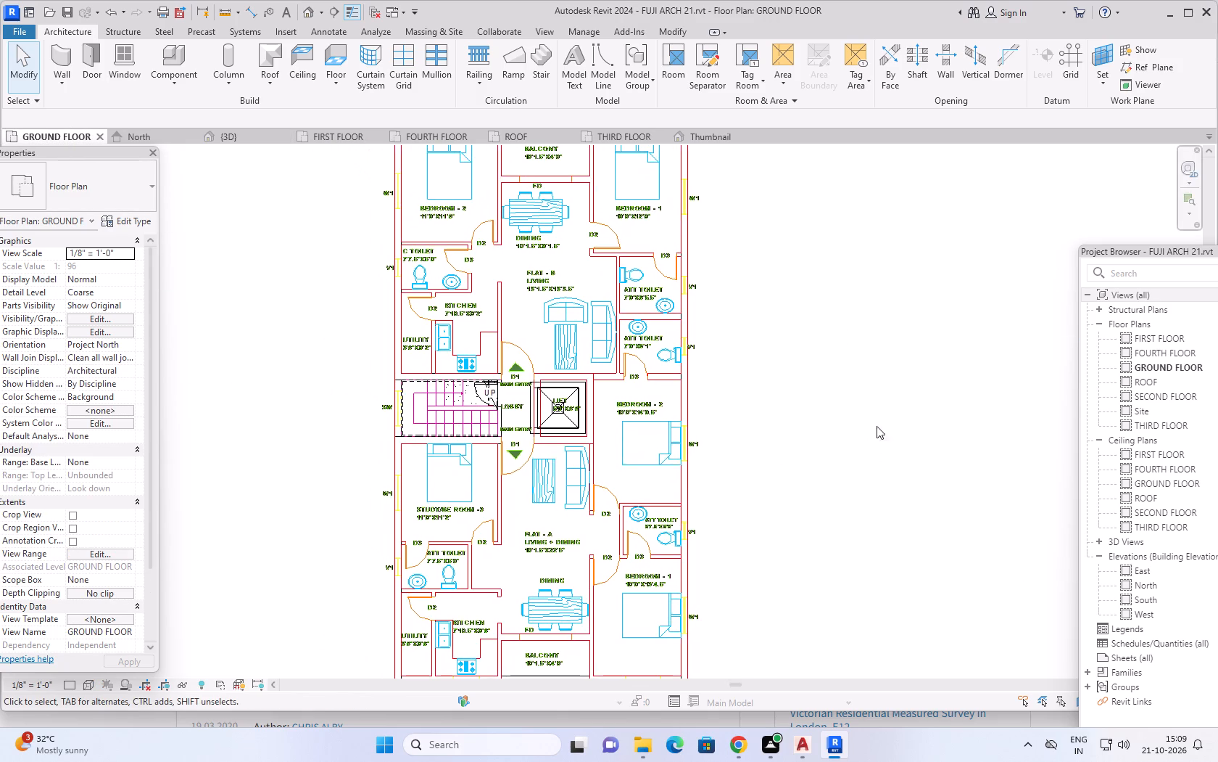
scroll(869, 391, "down", 2)
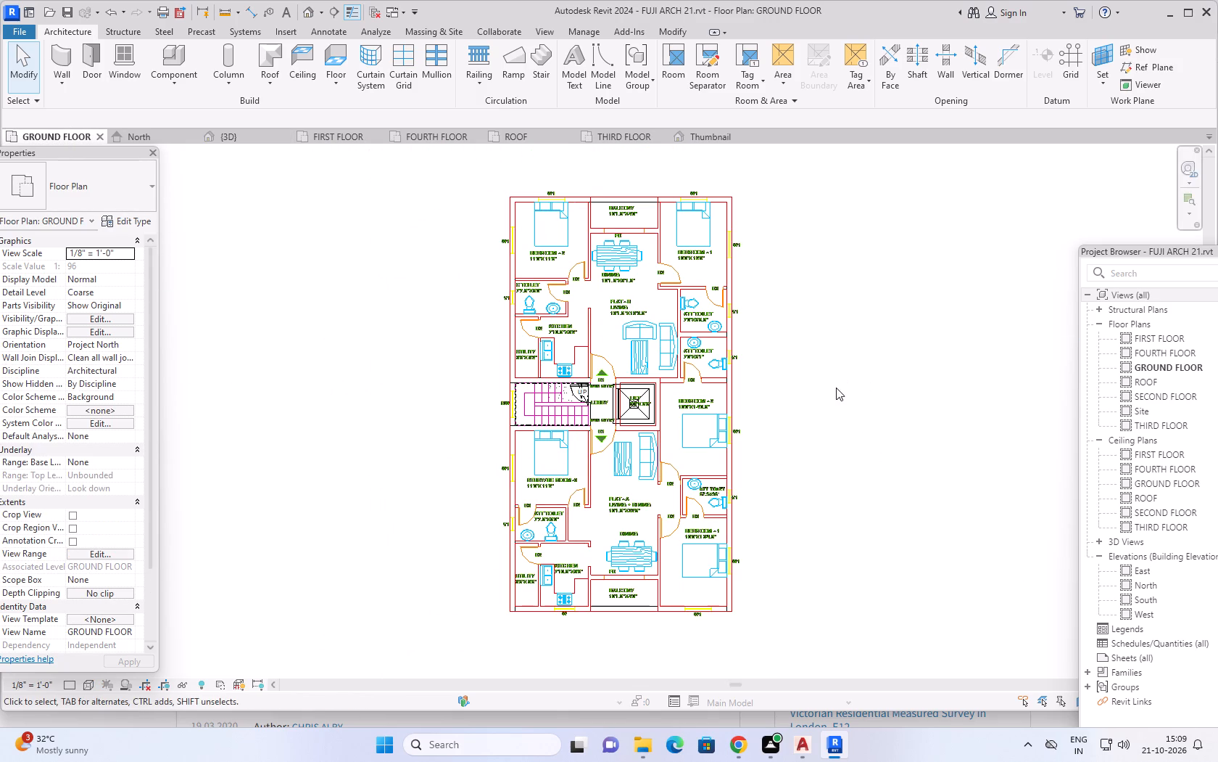
middle_click_drag(834, 381, 829, 305)
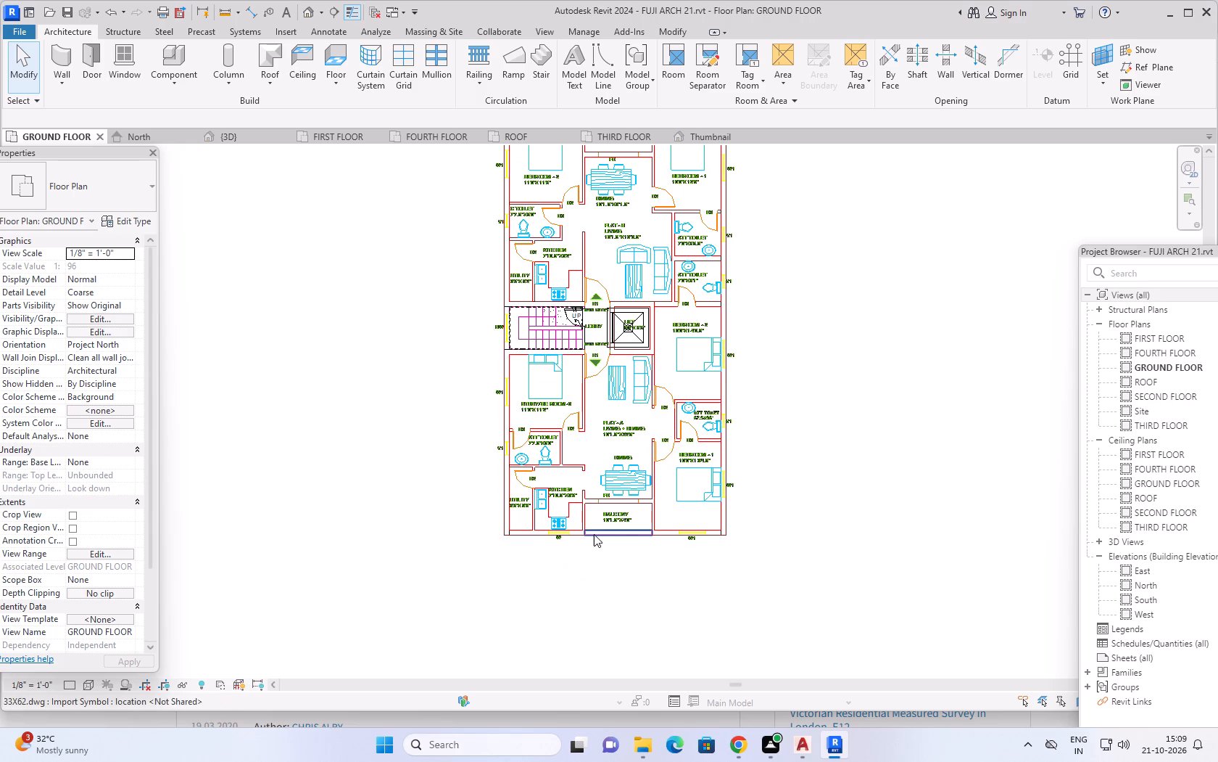
scroll(594, 534, "up", 2)
middle_click_drag(632, 554, 628, 488)
scroll(602, 496, "up", 4)
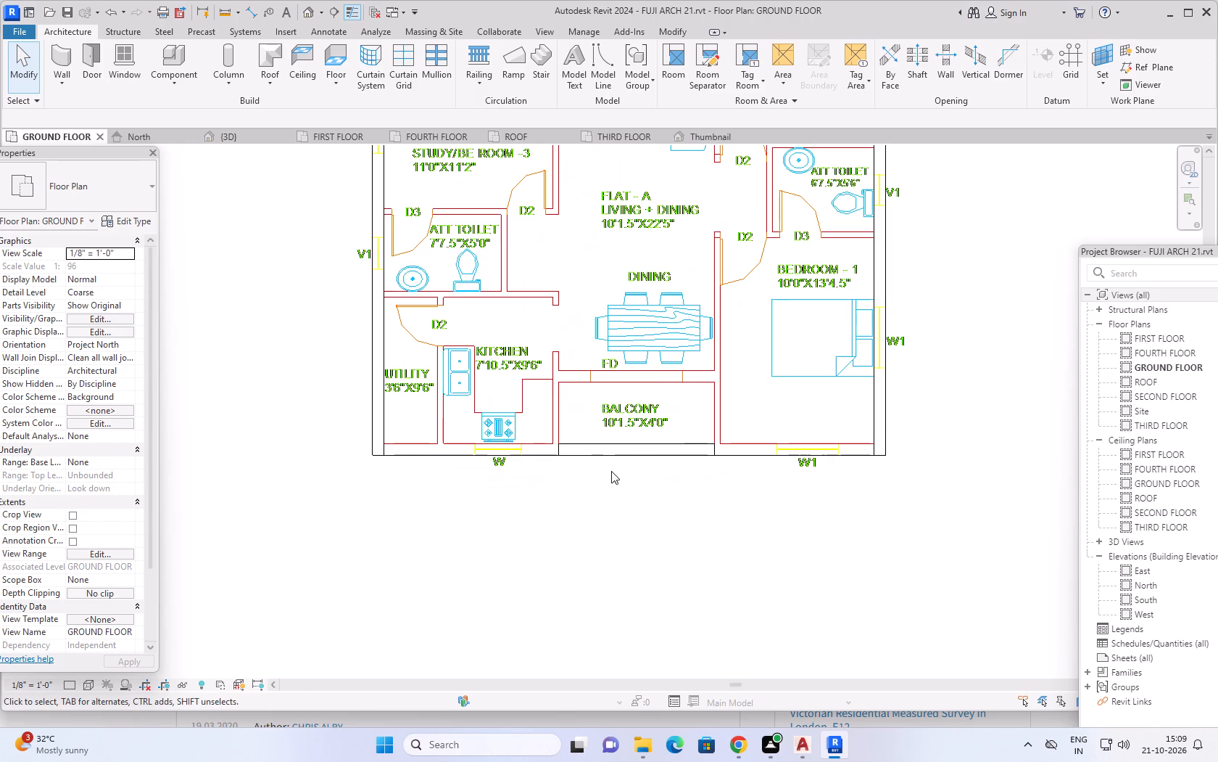
scroll(623, 461, "up", 6)
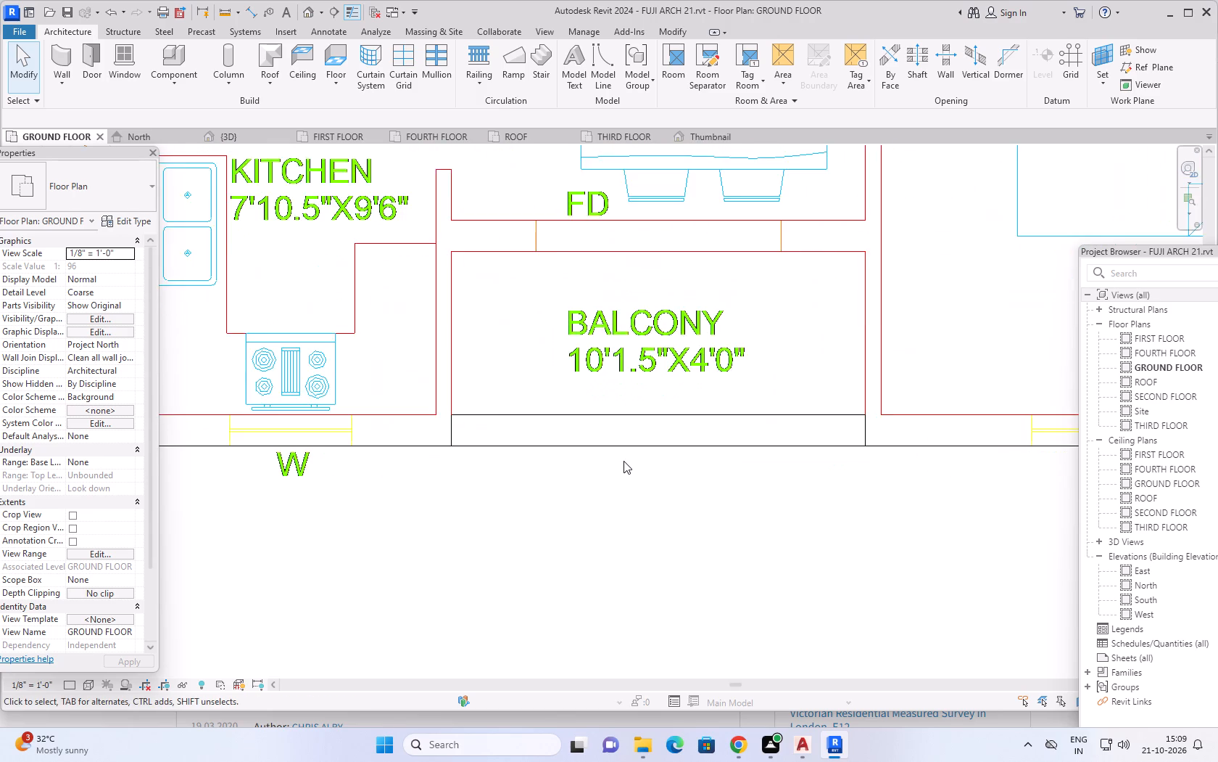
scroll(623, 461, "up", 3)
scroll(623, 461, "down", 10)
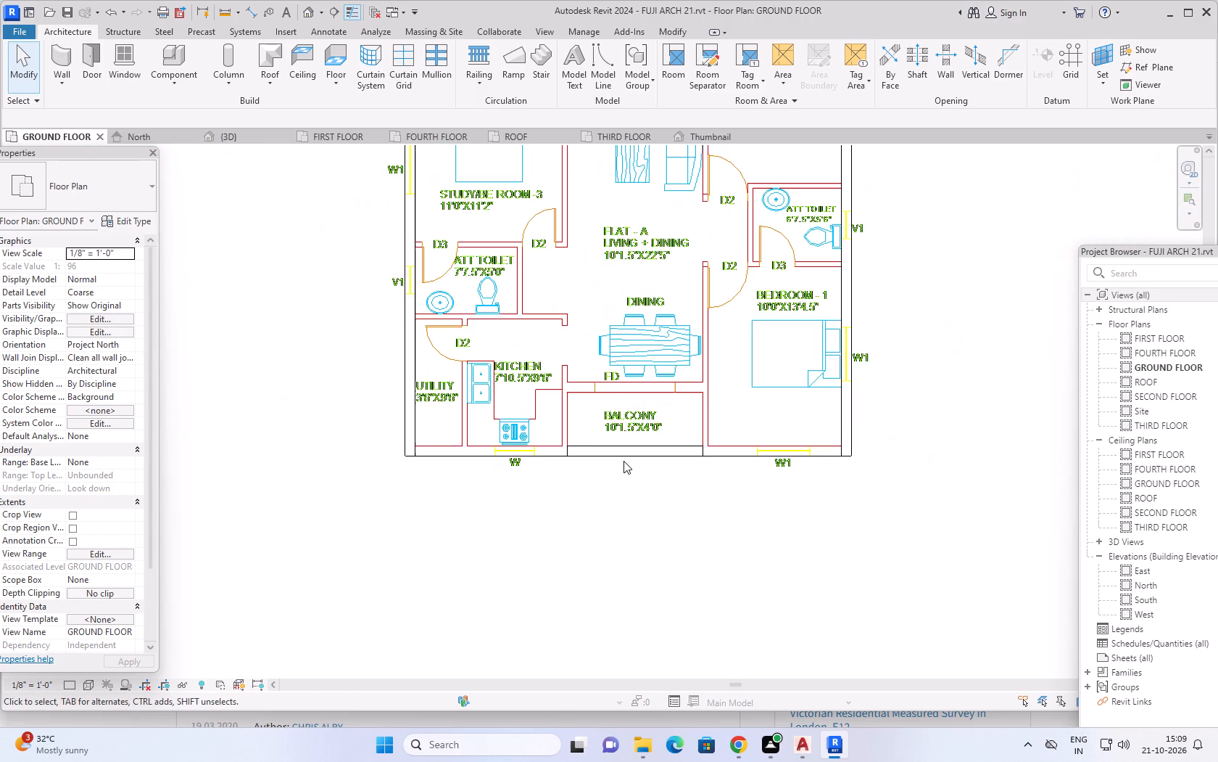
scroll(623, 461, "down", 2)
scroll(624, 465, "up", 3)
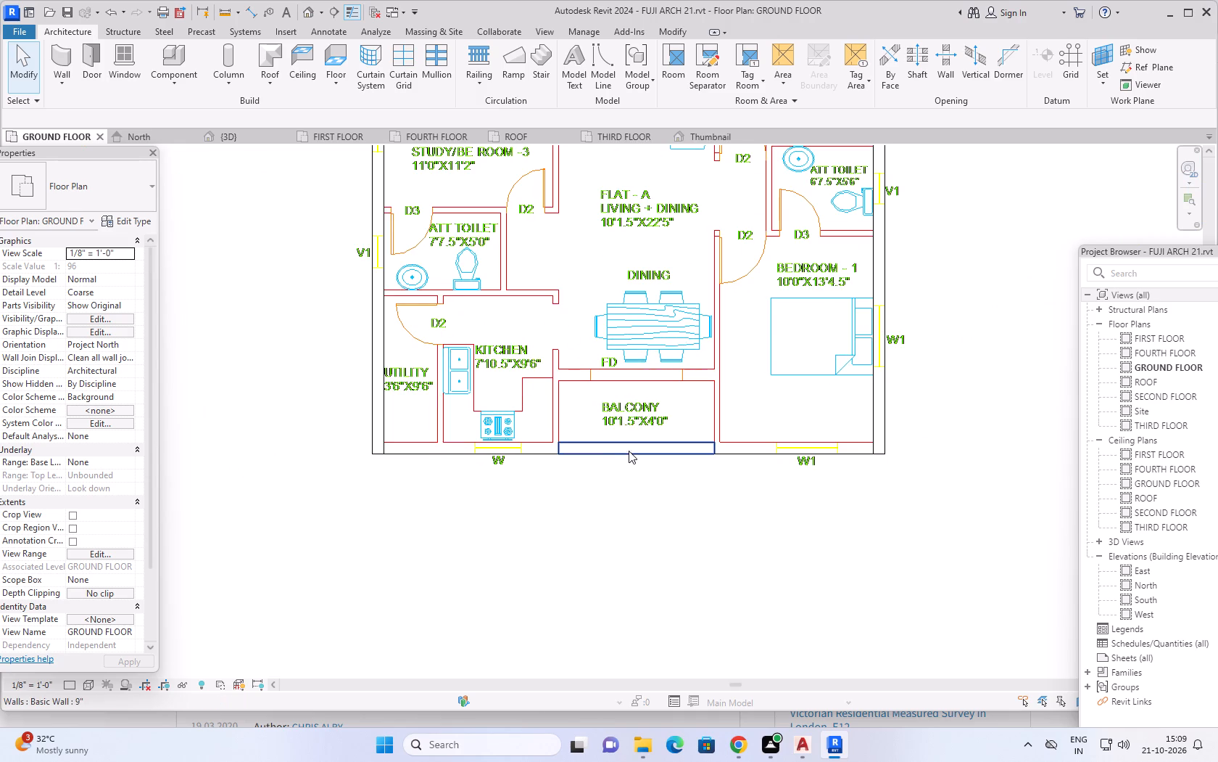
scroll(629, 451, "up", 4)
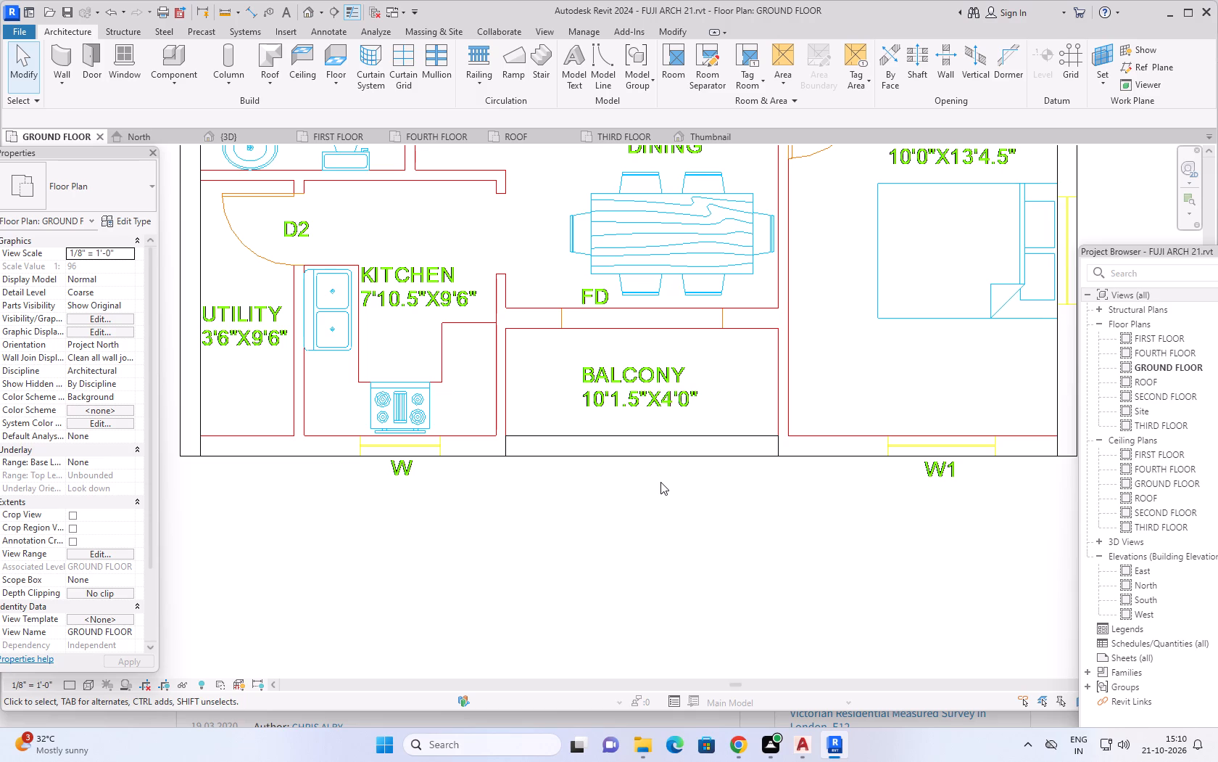
scroll(660, 482, "up", 1)
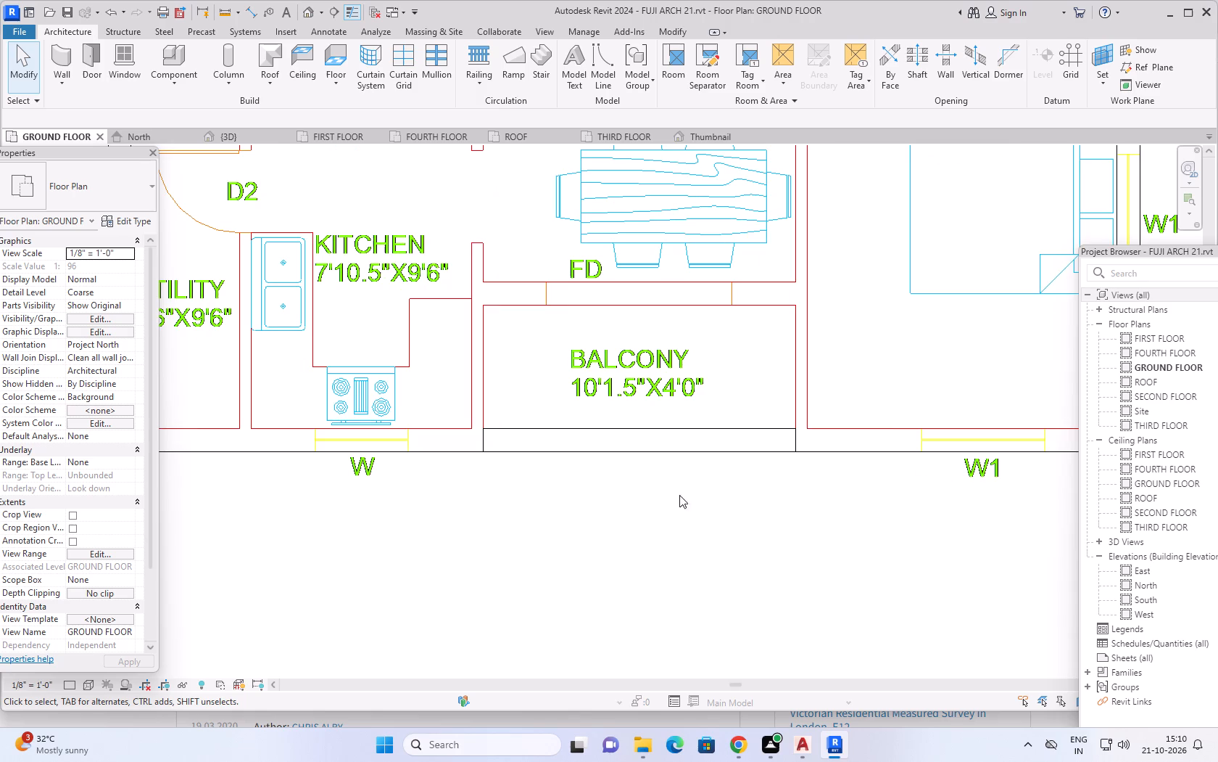
scroll(597, 468, "down", 1)
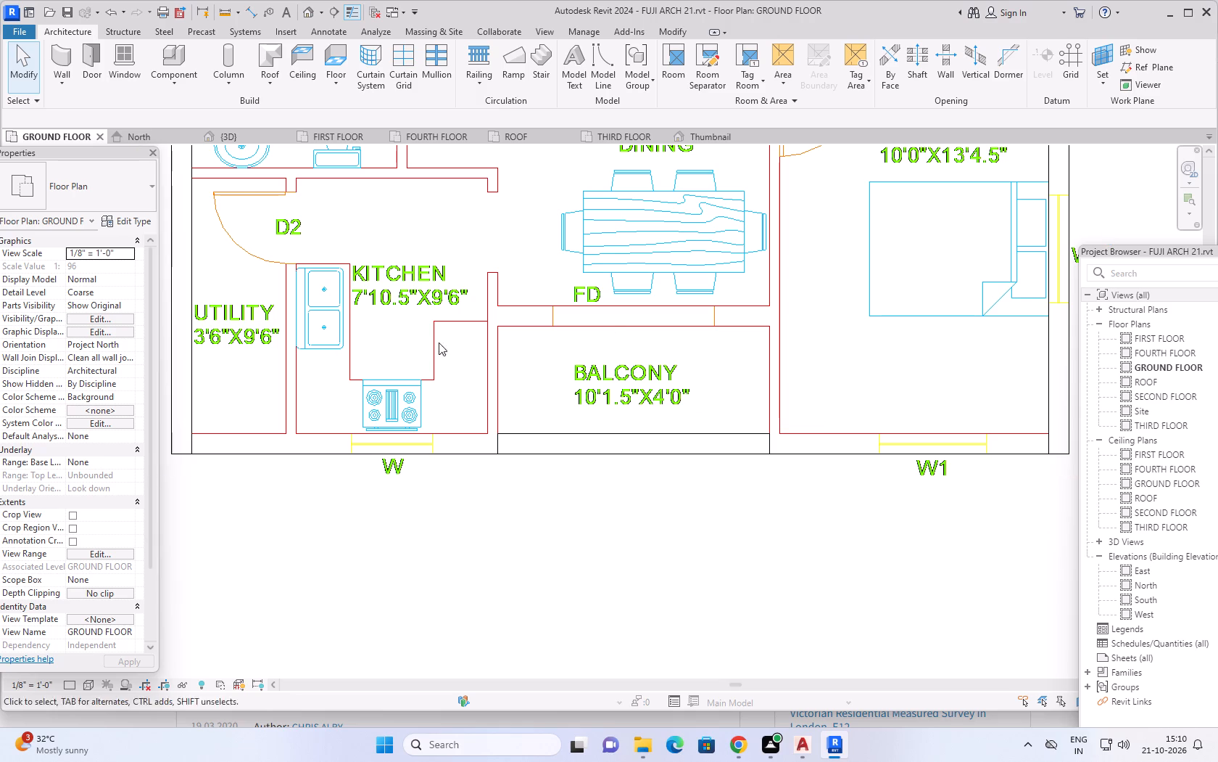
Start placing a door and browse the Residential and Hardware family folders for a suitable entrance door.
left_click(94, 48)
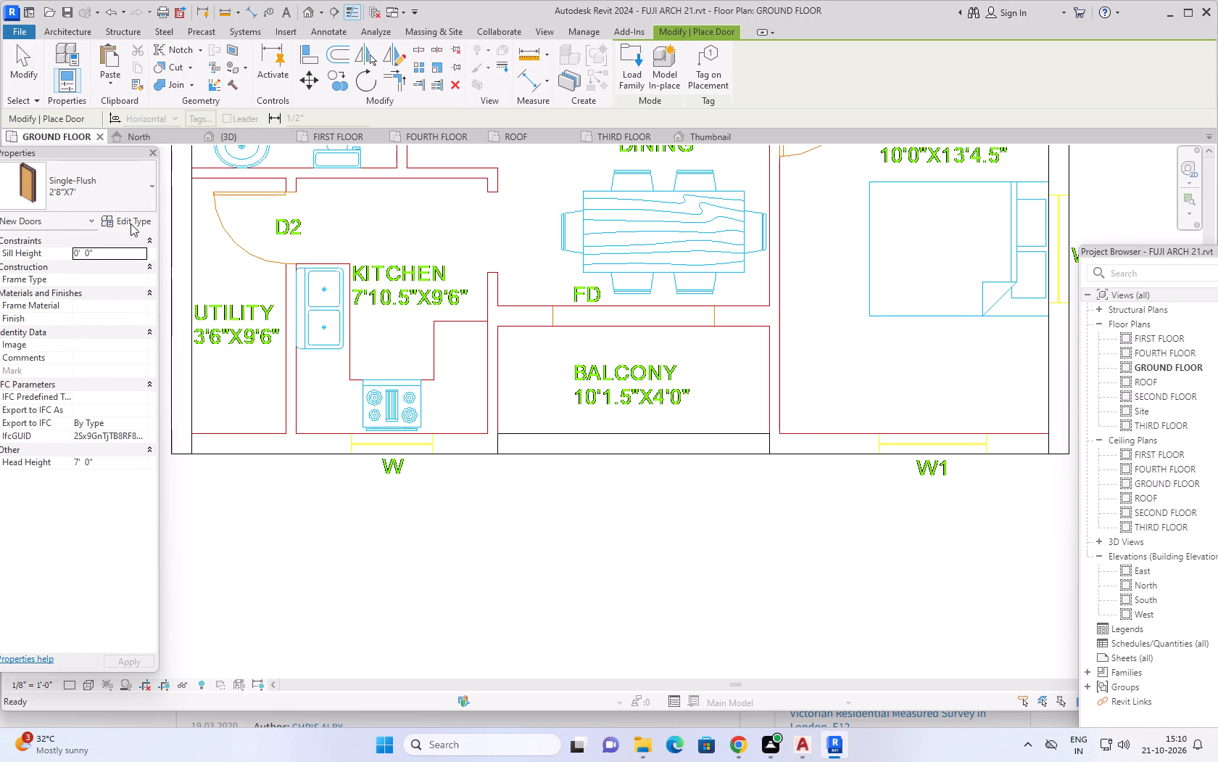
left_click(634, 65)
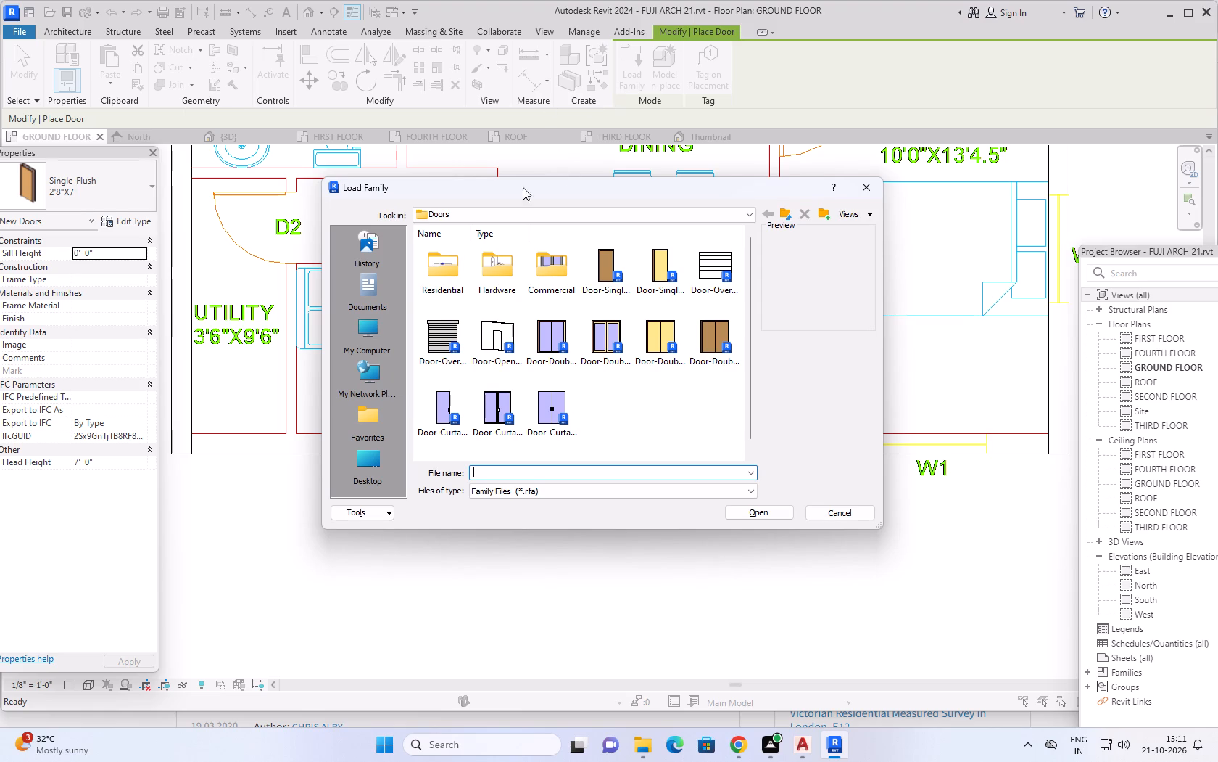
double_click(428, 272)
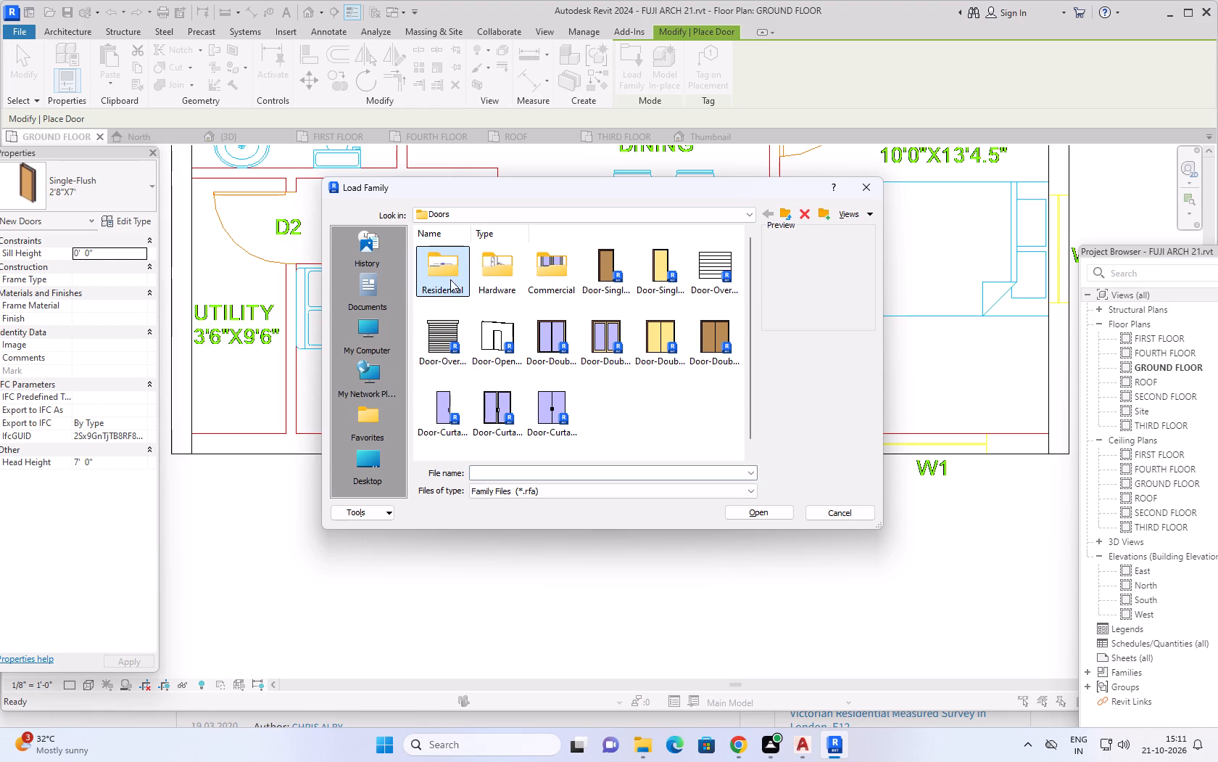
double_click(449, 274)
scroll(587, 331, "down", 1)
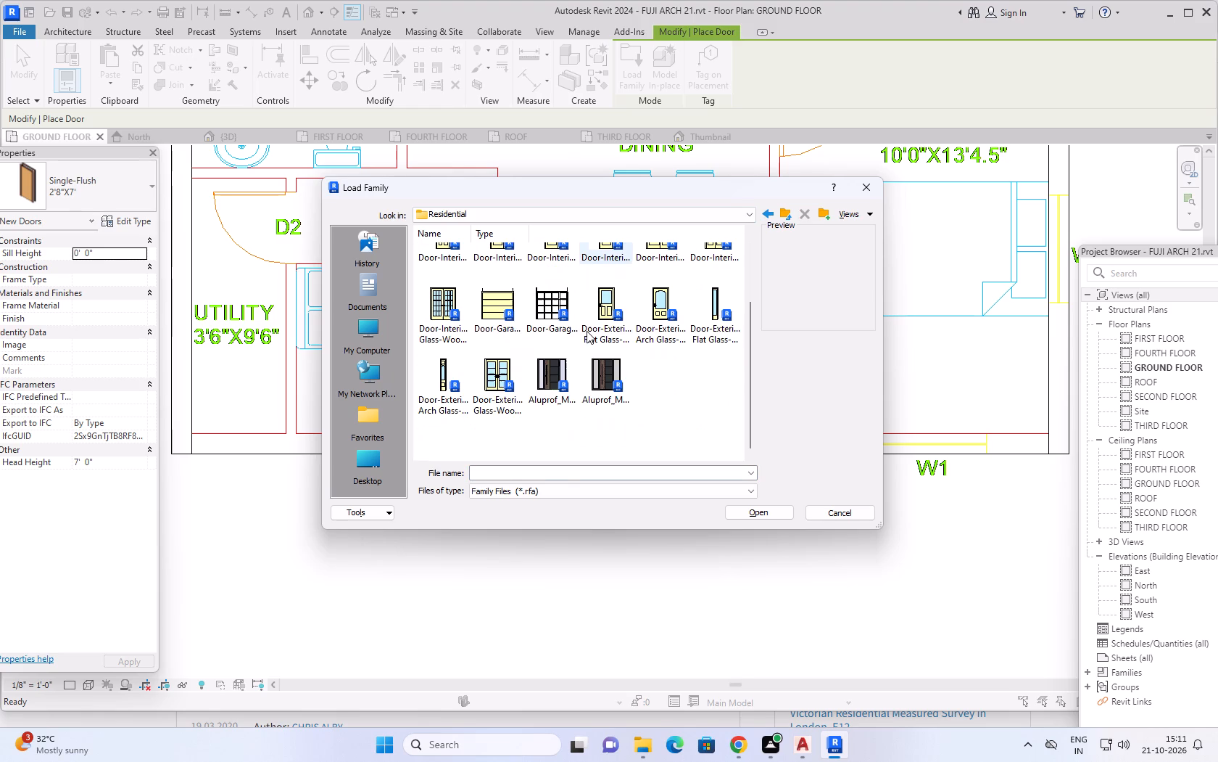
scroll(587, 331, "down", 4)
scroll(547, 411, "up", 4)
scroll(552, 411, "down", 4)
scroll(946, 575, "up", 1)
middle_click_drag(967, 578, 918, 595)
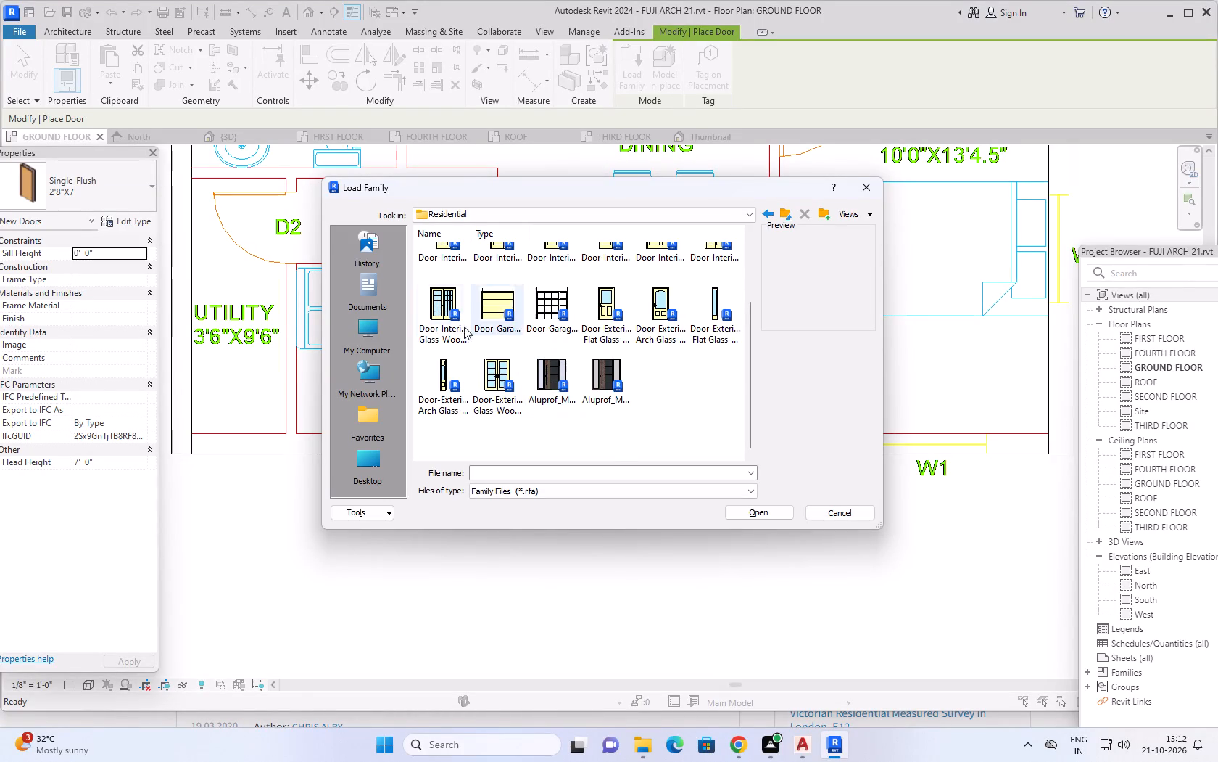
scroll(542, 326, "up", 7)
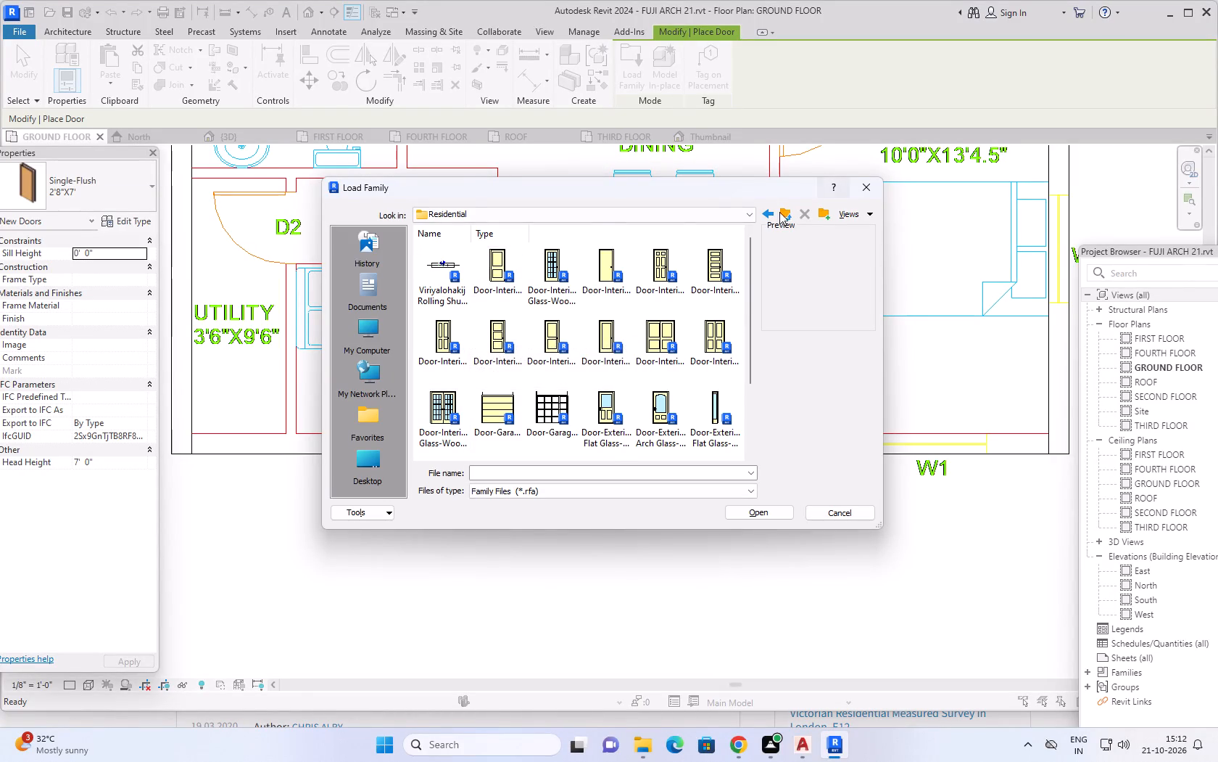
left_click(783, 212)
double_click(497, 271)
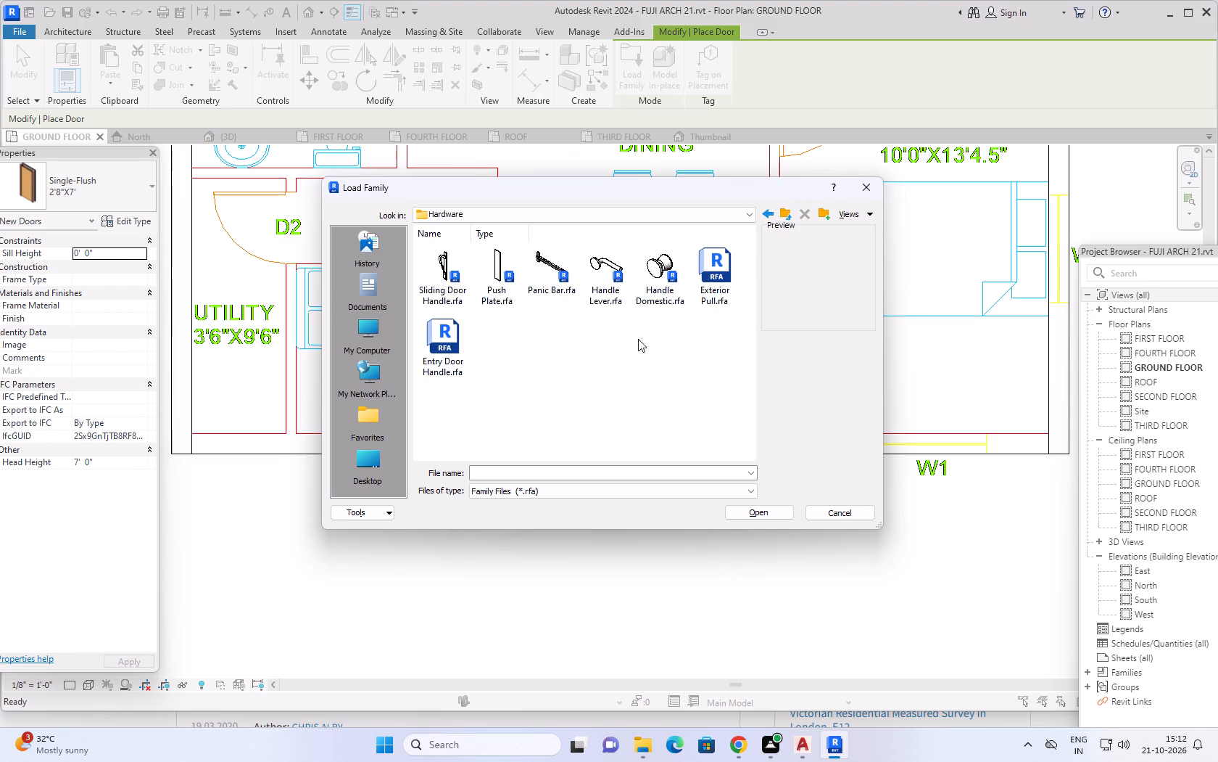
left_click(782, 205)
left_click(782, 207)
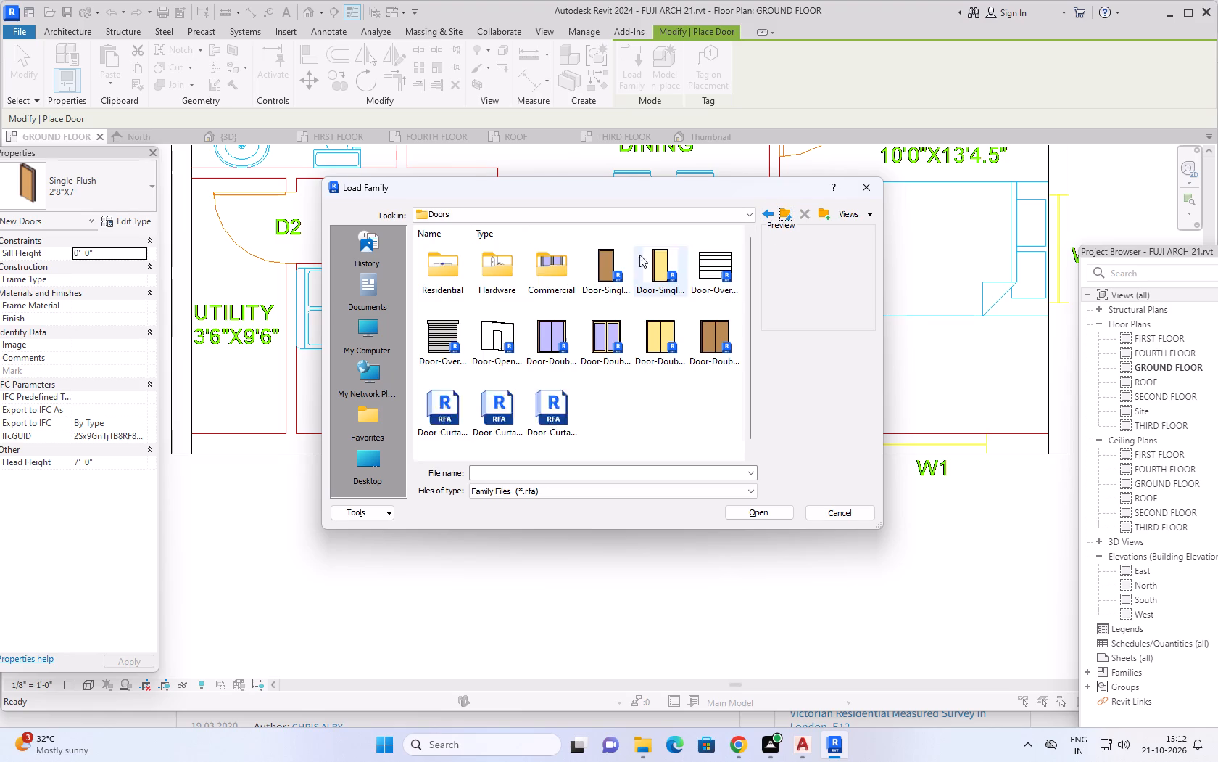
Load the Door-Exterior-Revolving-Full Glass-Metal family from the Commercial folder with the 84" x 108" type.
double_click(553, 267)
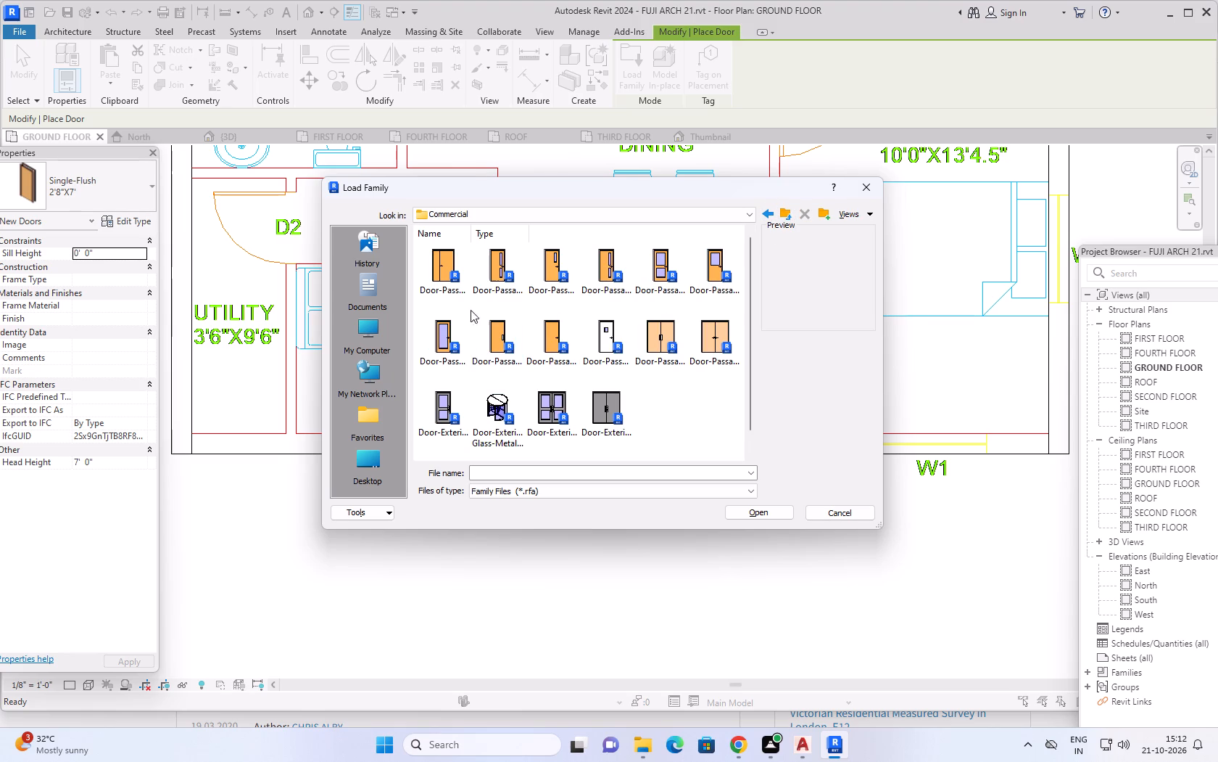
scroll(435, 289, "up", 4)
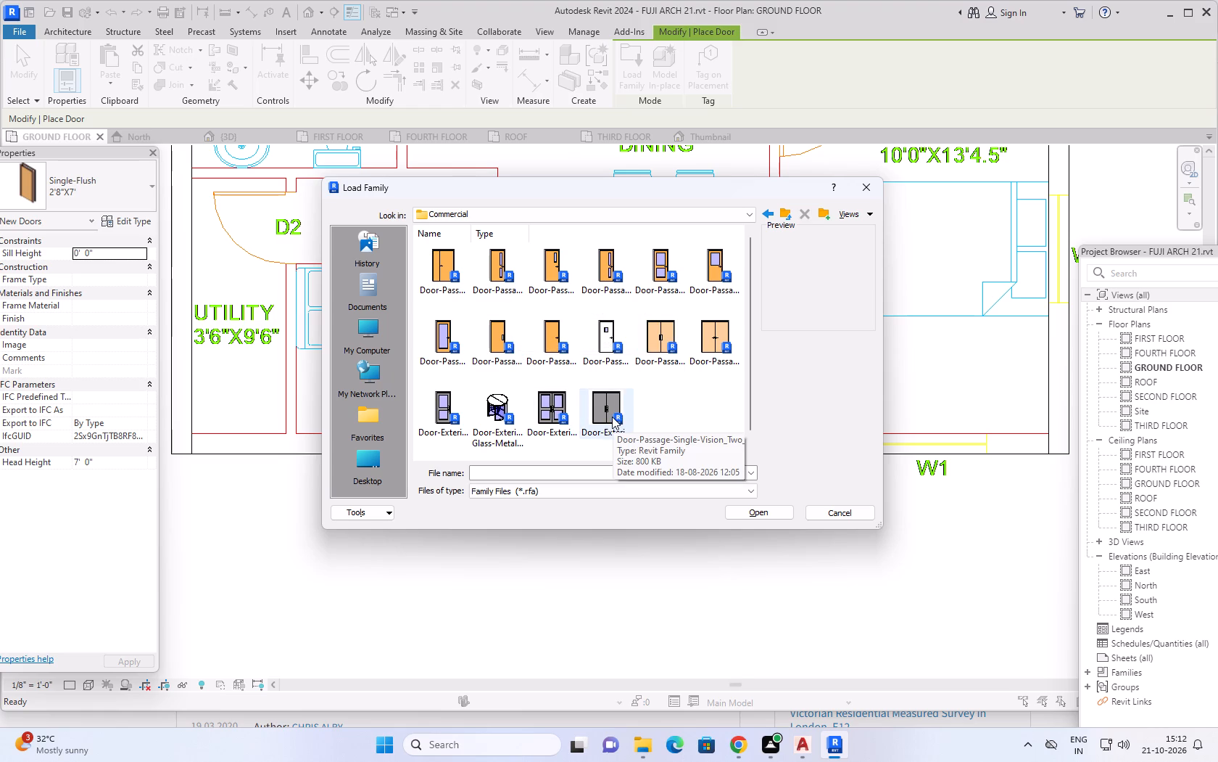
left_click(496, 413)
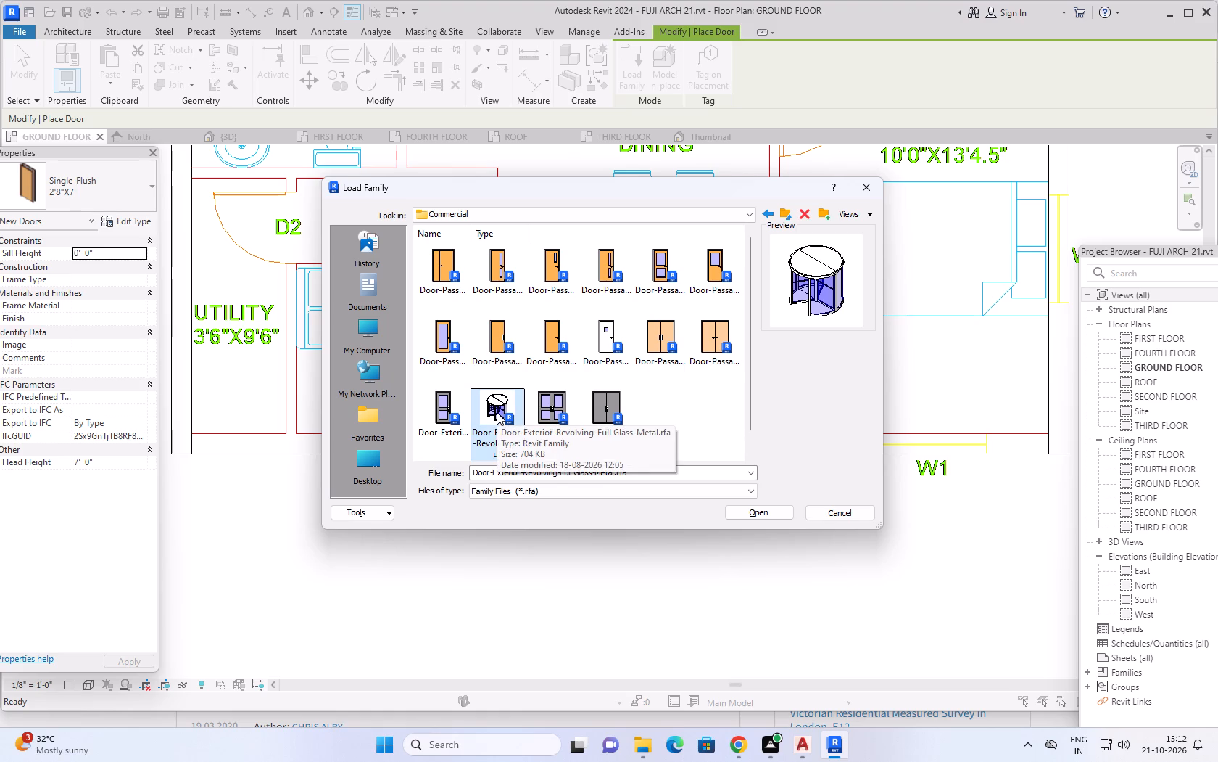
left_click(774, 514)
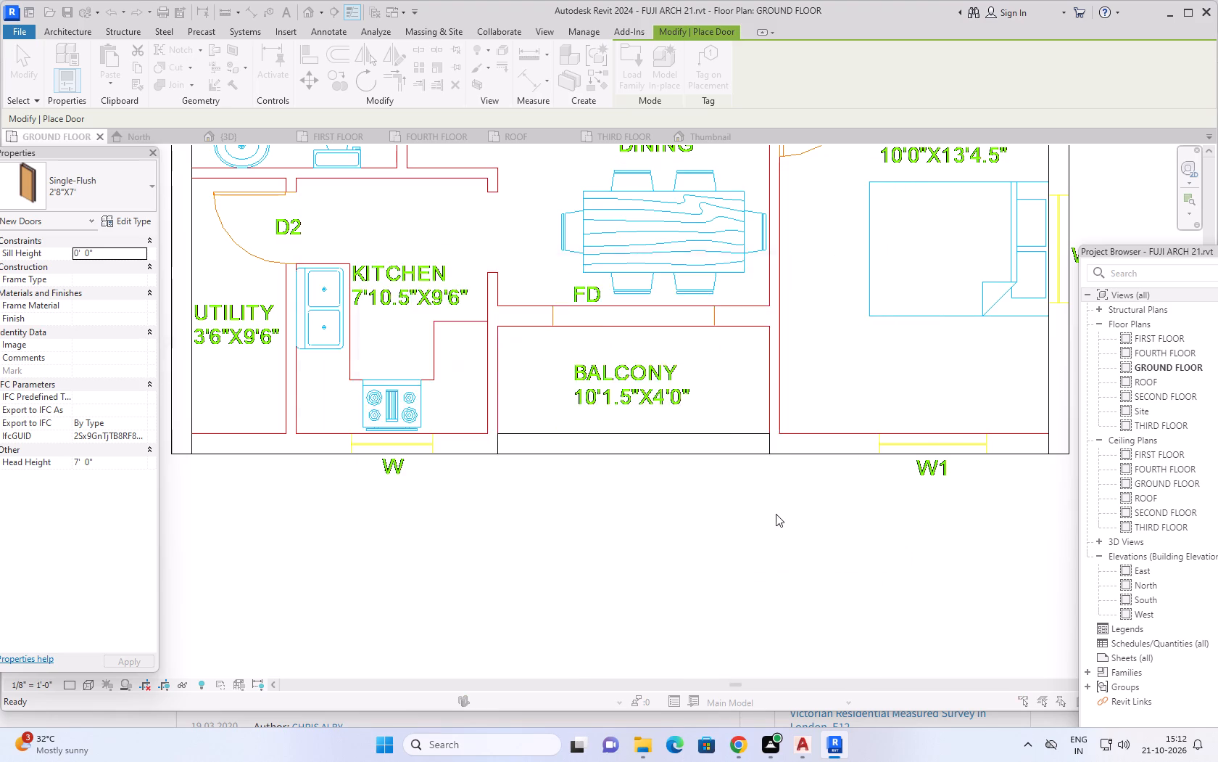
scroll(545, 379, "down", 8)
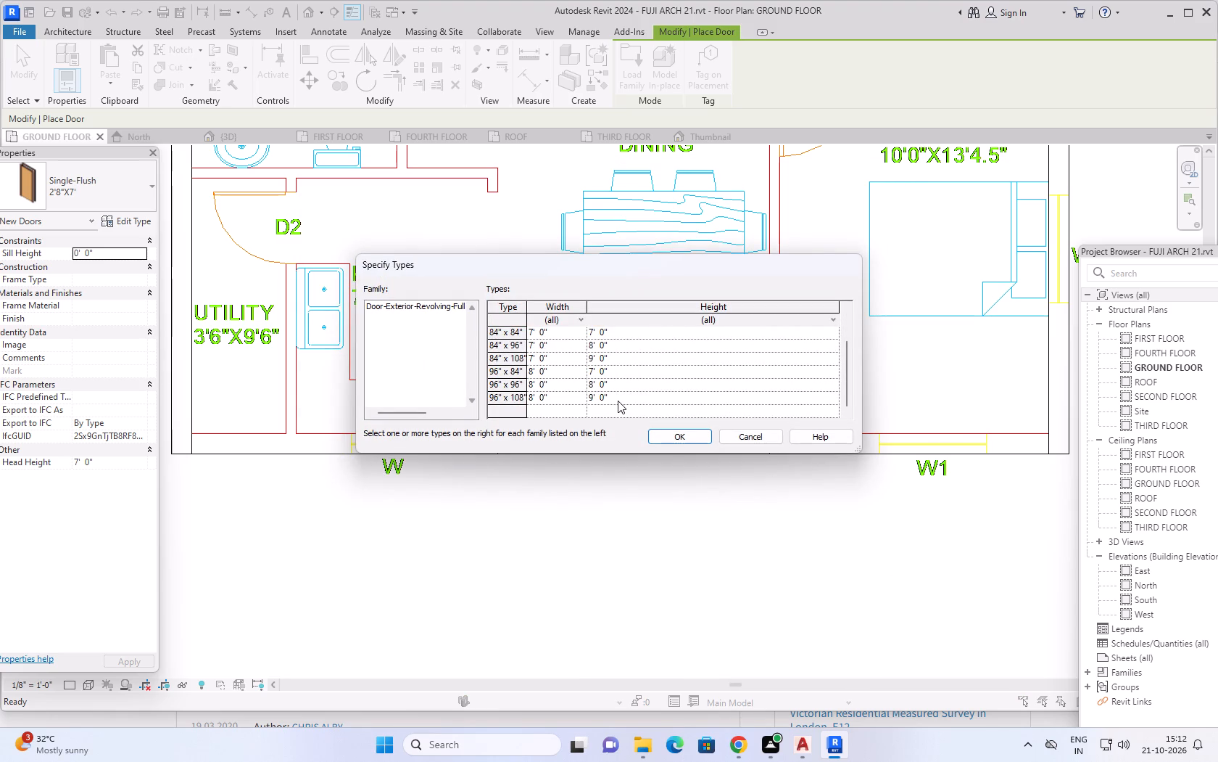
scroll(563, 397, "up", 1)
scroll(560, 397, "down", 1)
scroll(560, 397, "up", 5)
scroll(560, 395, "down", 5)
left_click(564, 359)
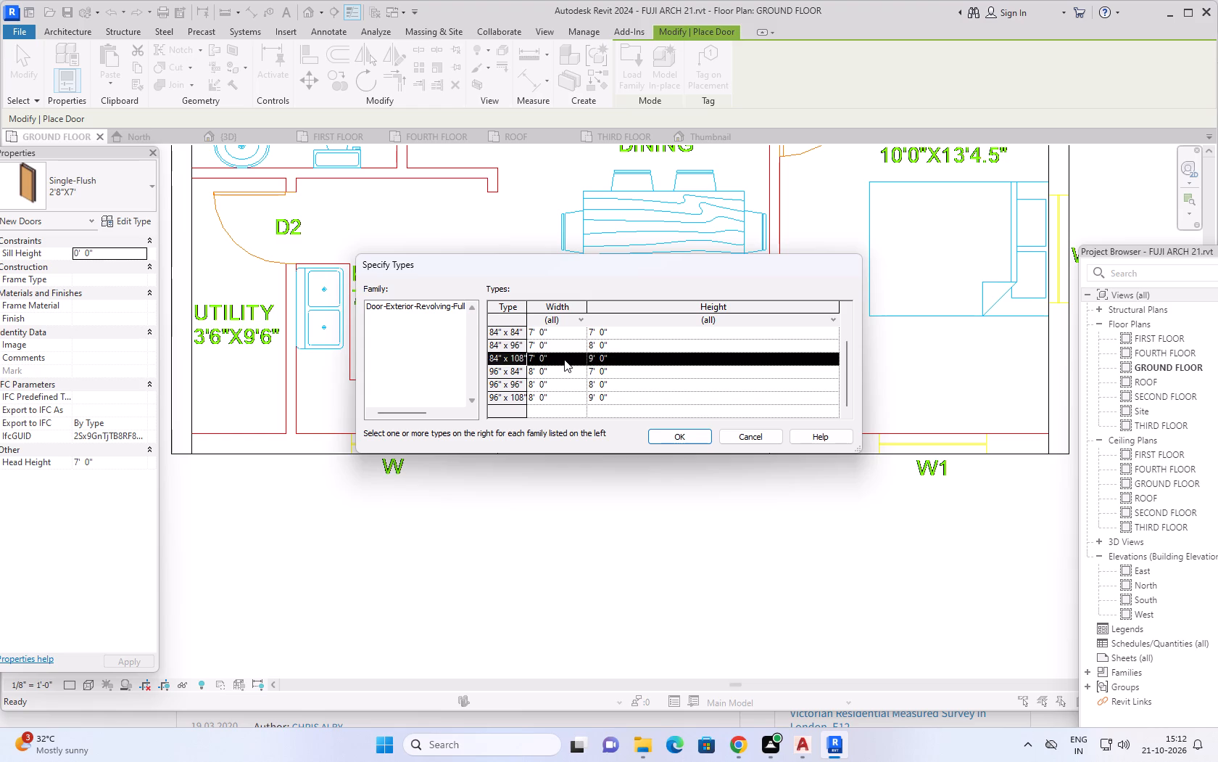
left_click(684, 437)
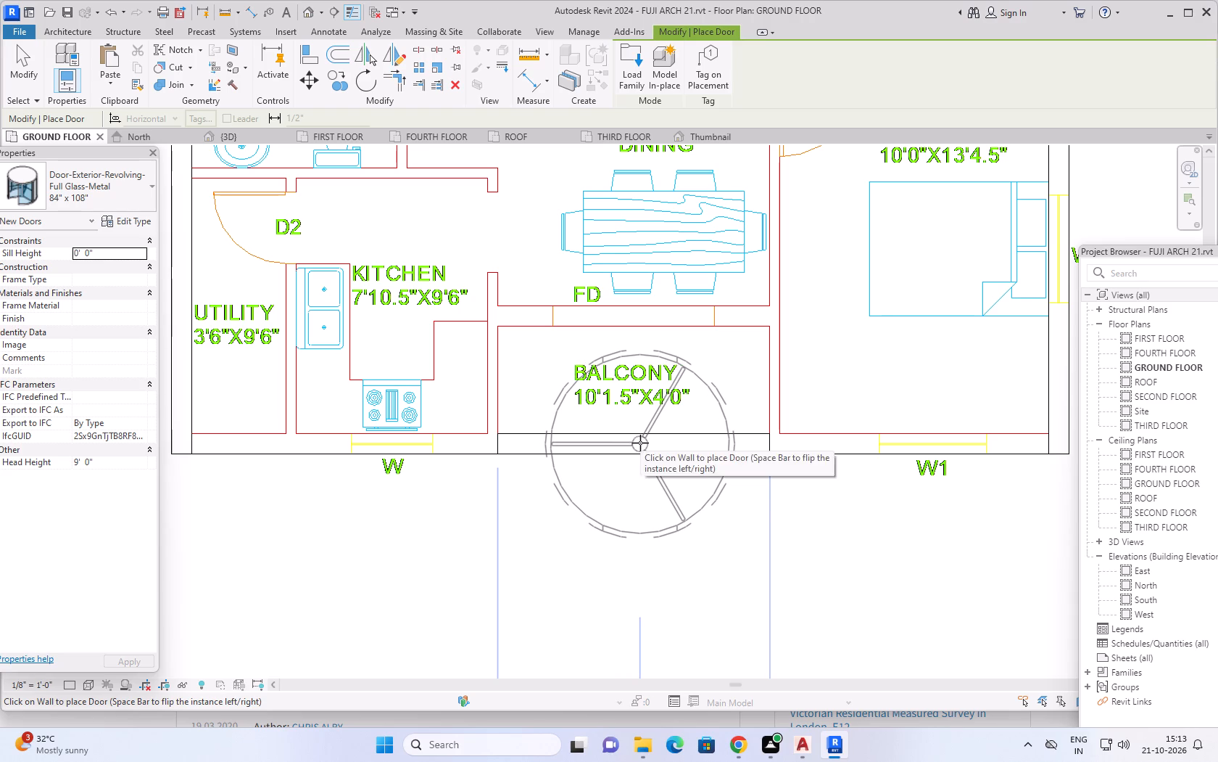
Place the 84" x 108" revolving door in the front balcony wall, about 5' 3 1/2" from its kitchen-side end.
left_click(640, 443)
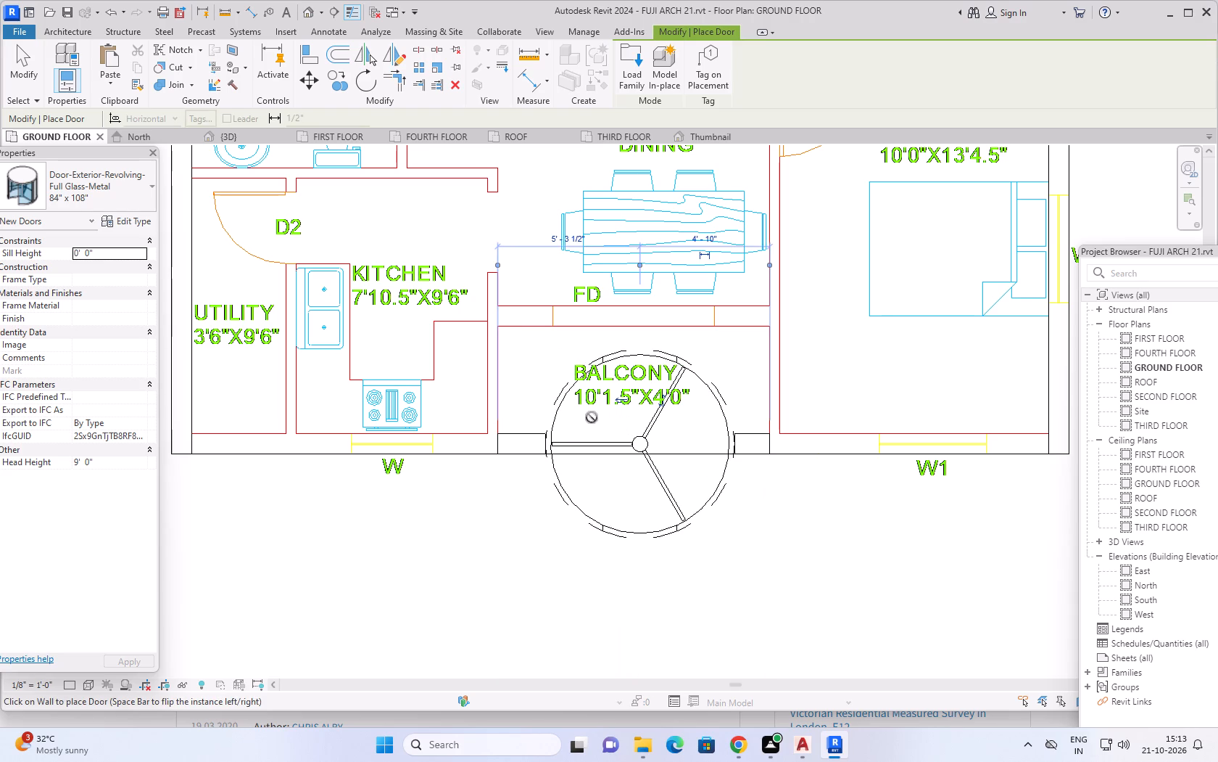
Inspect the placed revolving door on the front facade in the 3D view and end door placement.
left_click(243, 135)
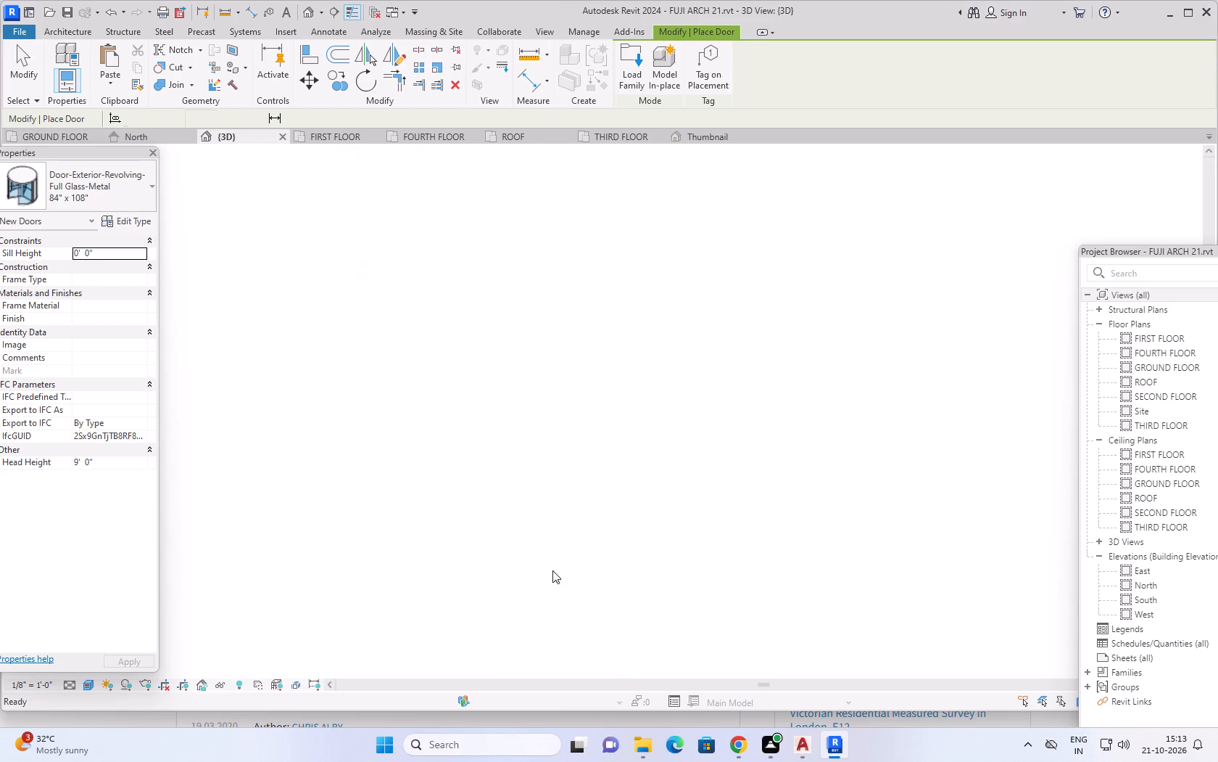
scroll(594, 538, "down", 1)
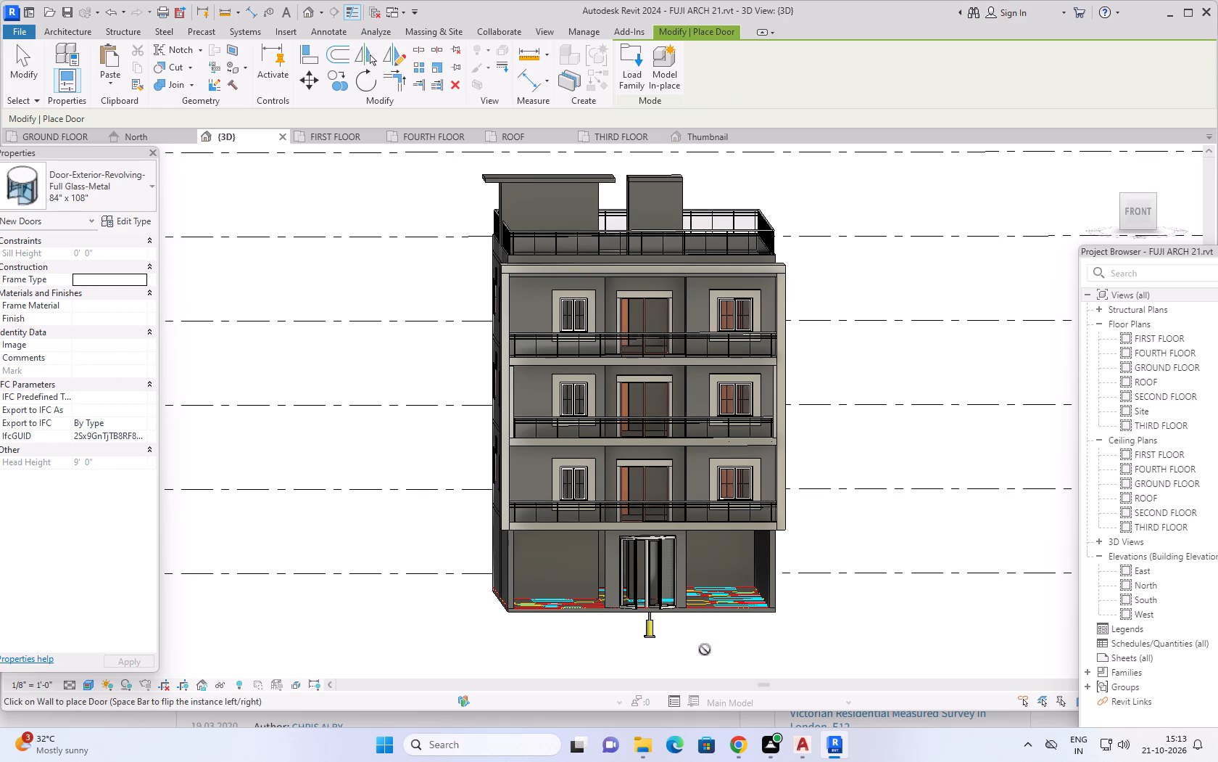
middle_click_drag(726, 639, 708, 659)
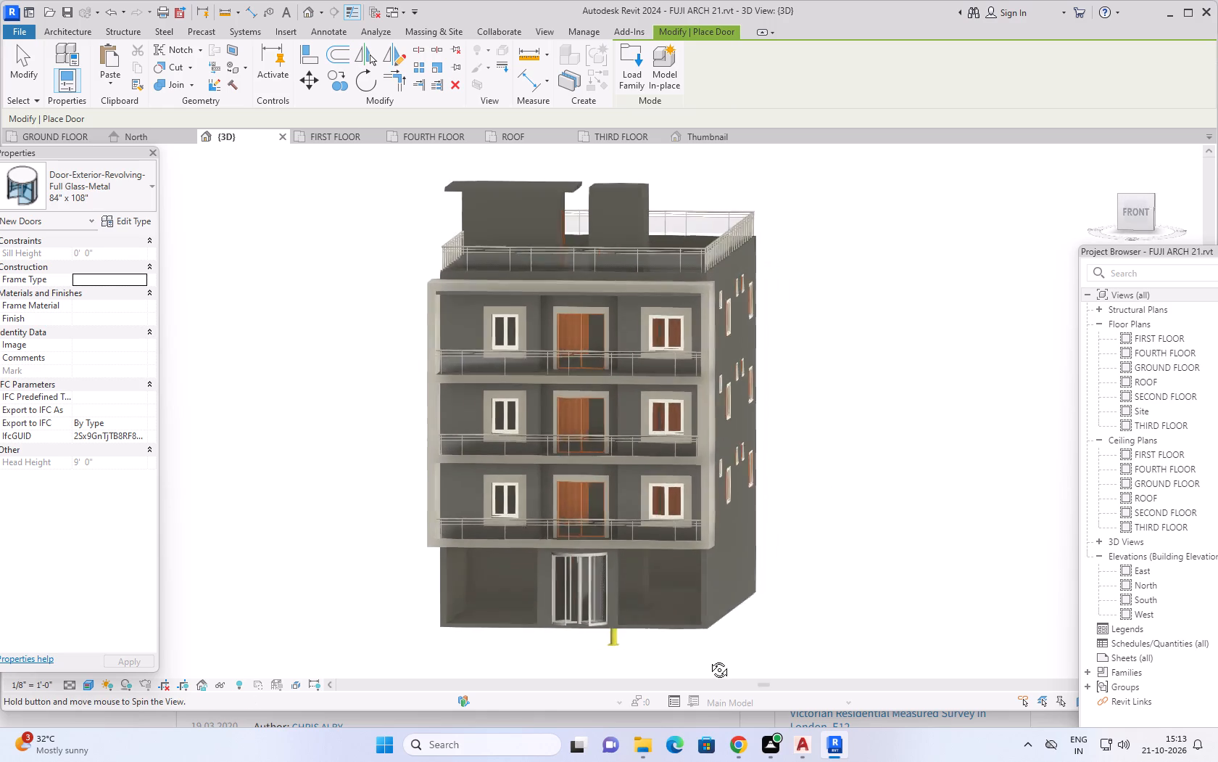
middle_click_drag(708, 659, 710, 663)
scroll(592, 647, "up", 3)
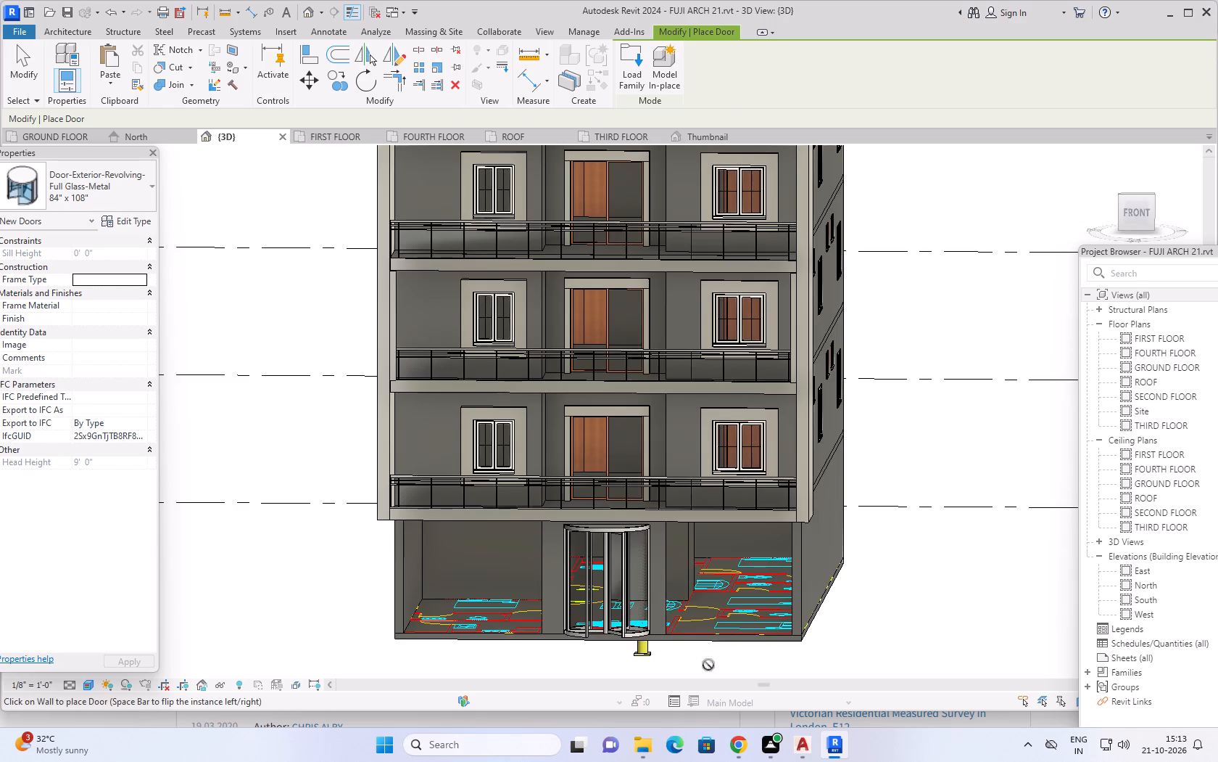
middle_click_drag(714, 663, 650, 674)
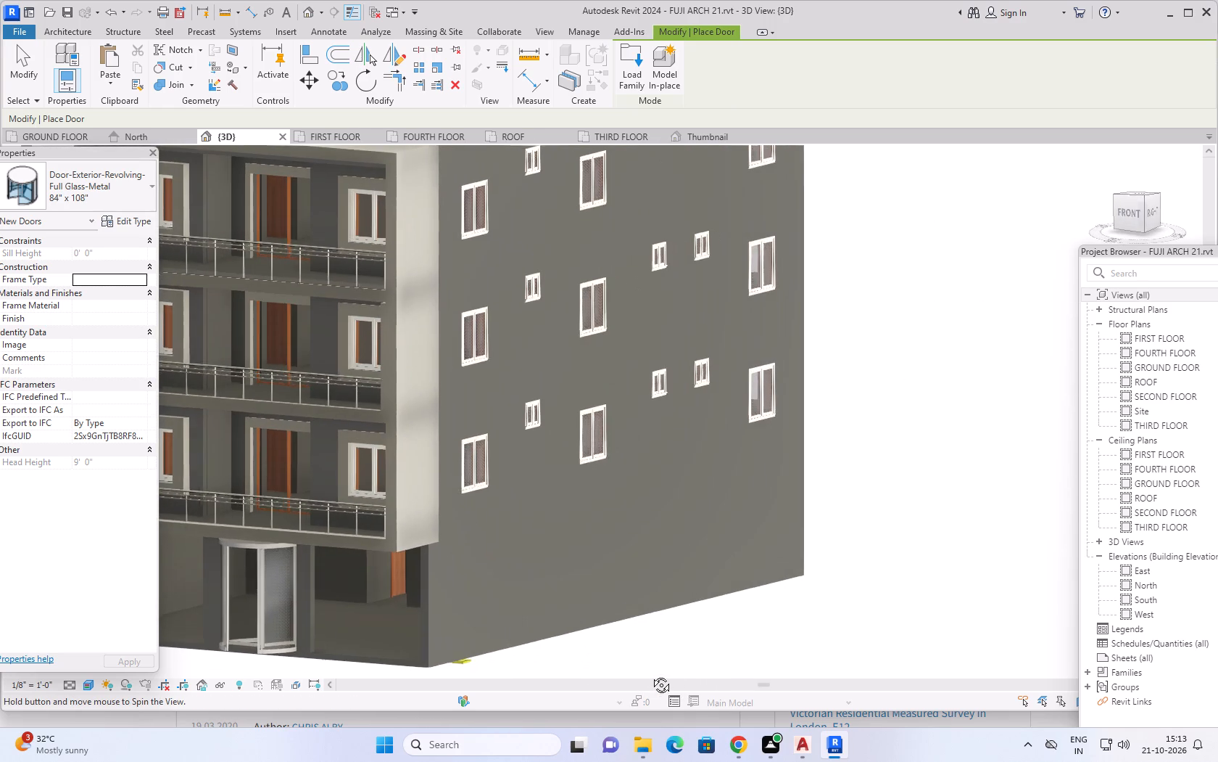
middle_click_drag(650, 674, 674, 668)
scroll(677, 665, "up", 1)
scroll(697, 651, "down", 2)
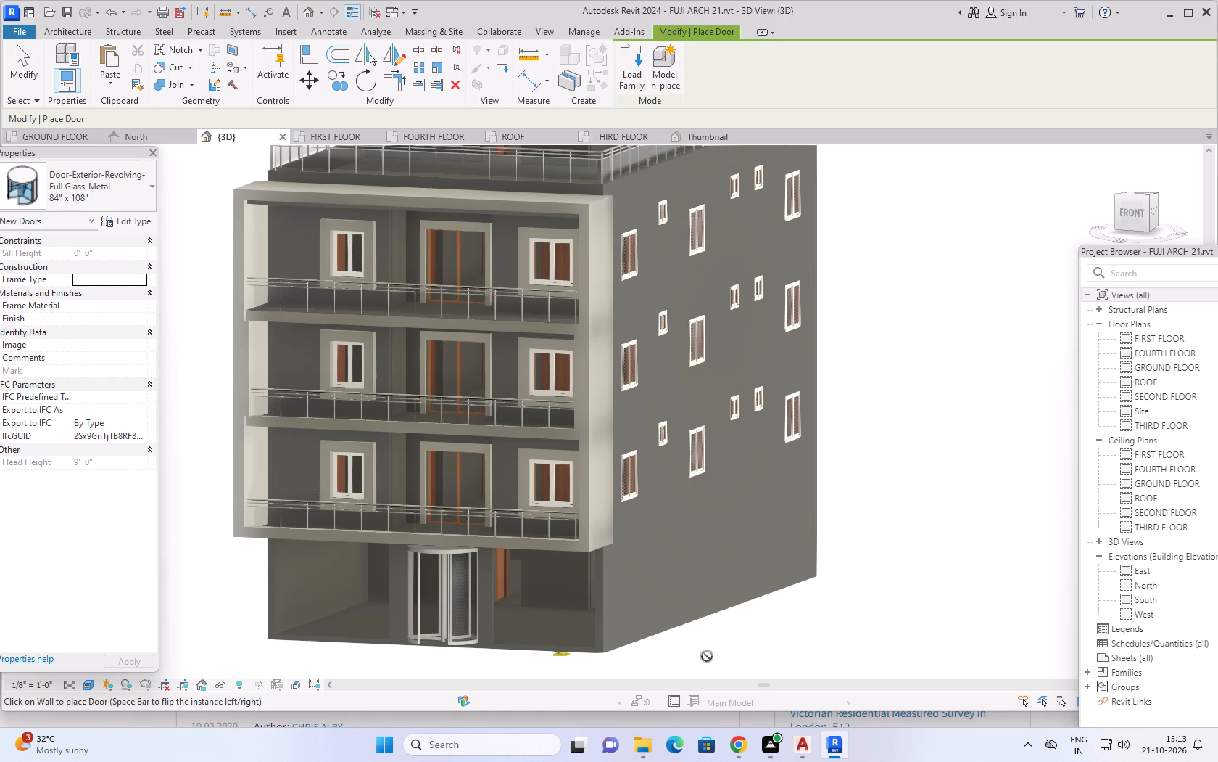
scroll(716, 654, "down", 2)
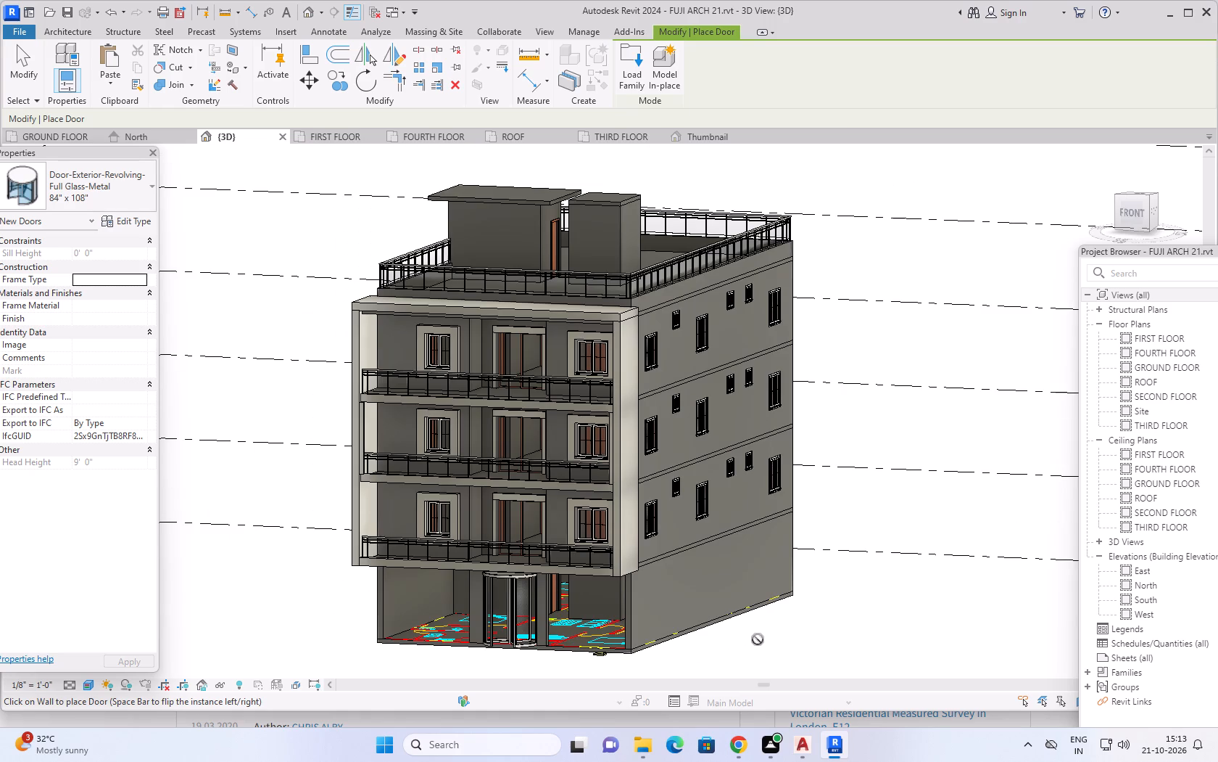
key("Escape")
key("Escape")
key("Escape")
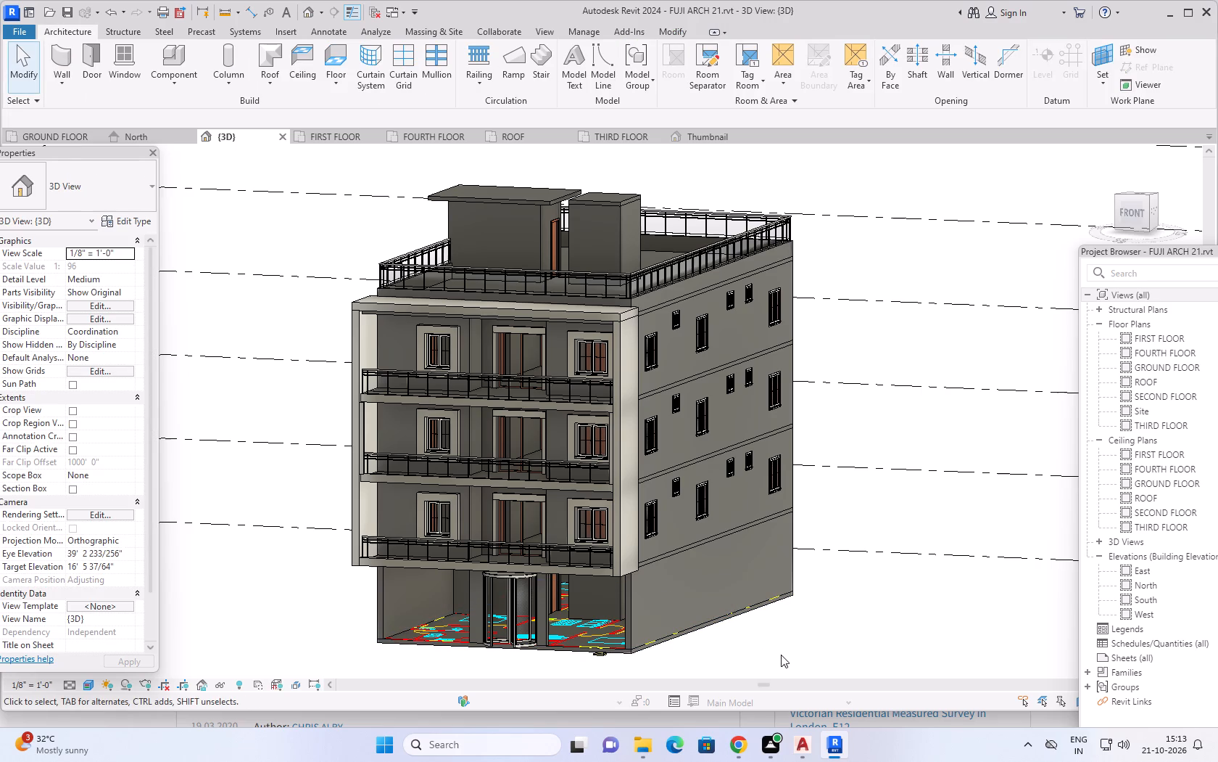
Examine the ground floor front around the revolving entrance door, including the side bays and building corners, from several angles in 3D.
middle_click_drag(783, 639, 807, 639, "shift")
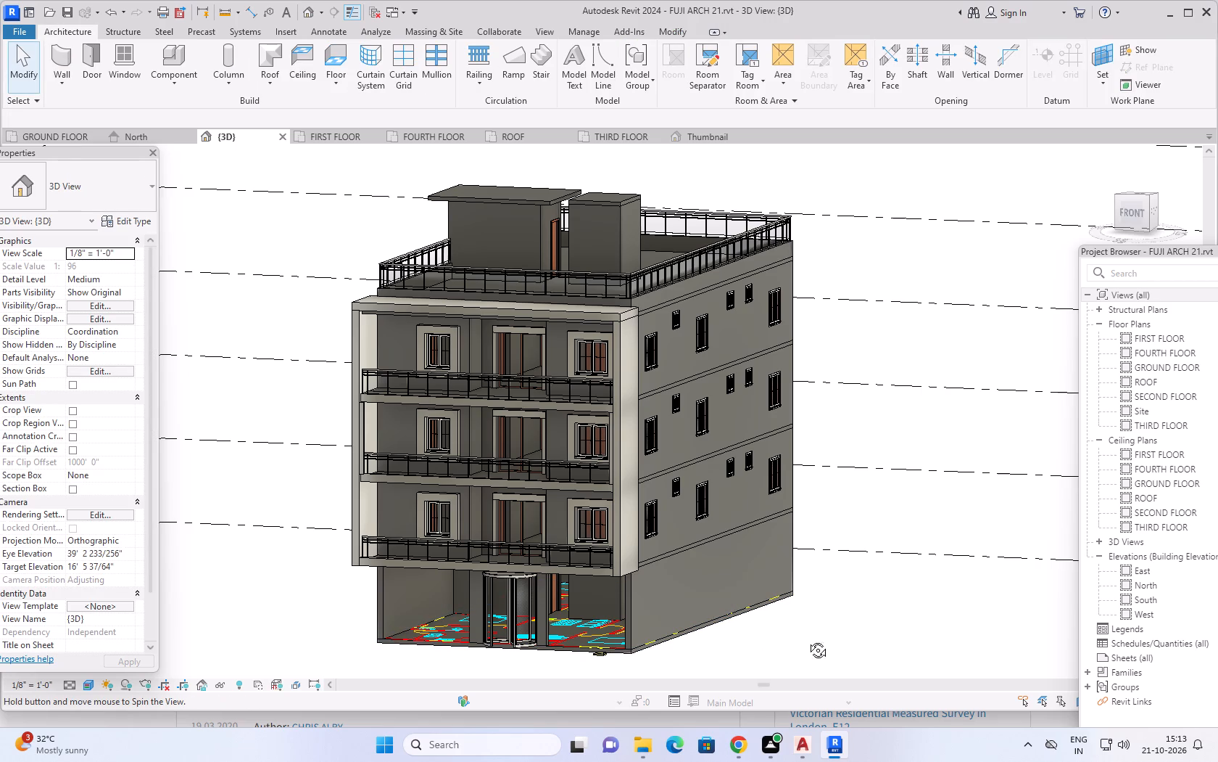
middle_click_drag(807, 639, 850, 642, "shift")
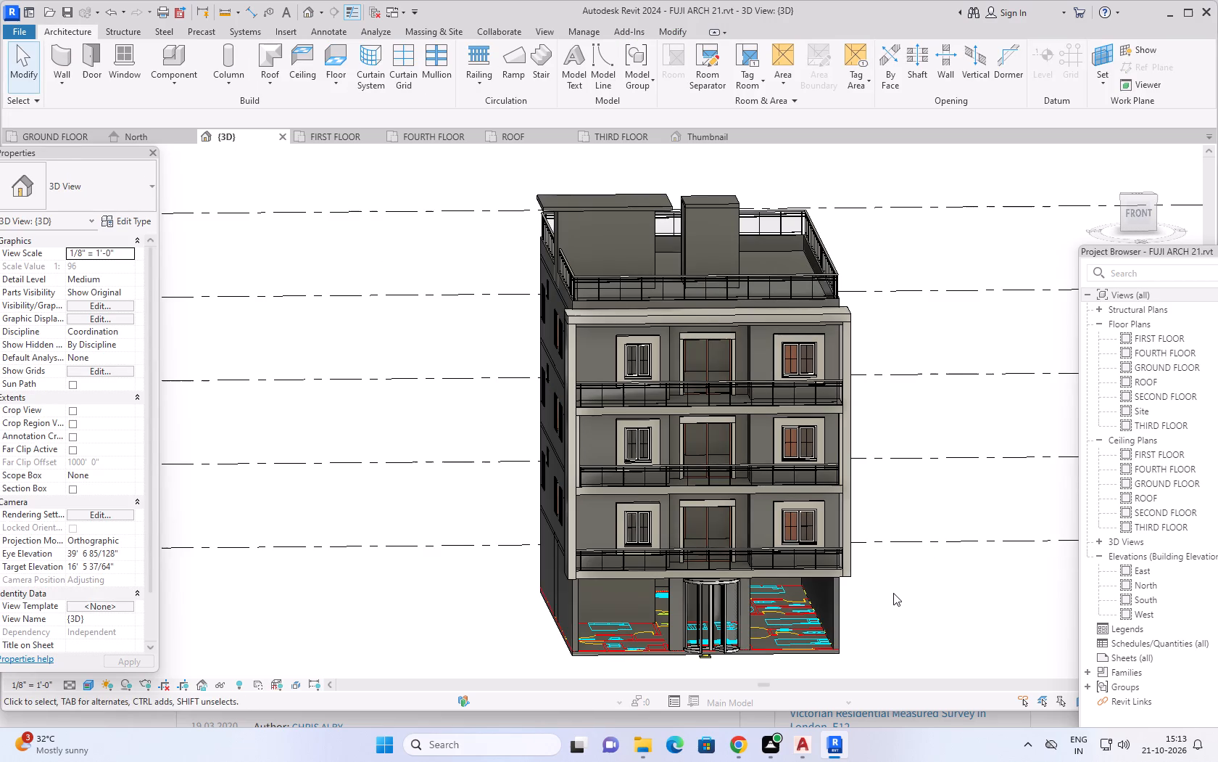
middle_click_drag(966, 541, 956, 550, "shift")
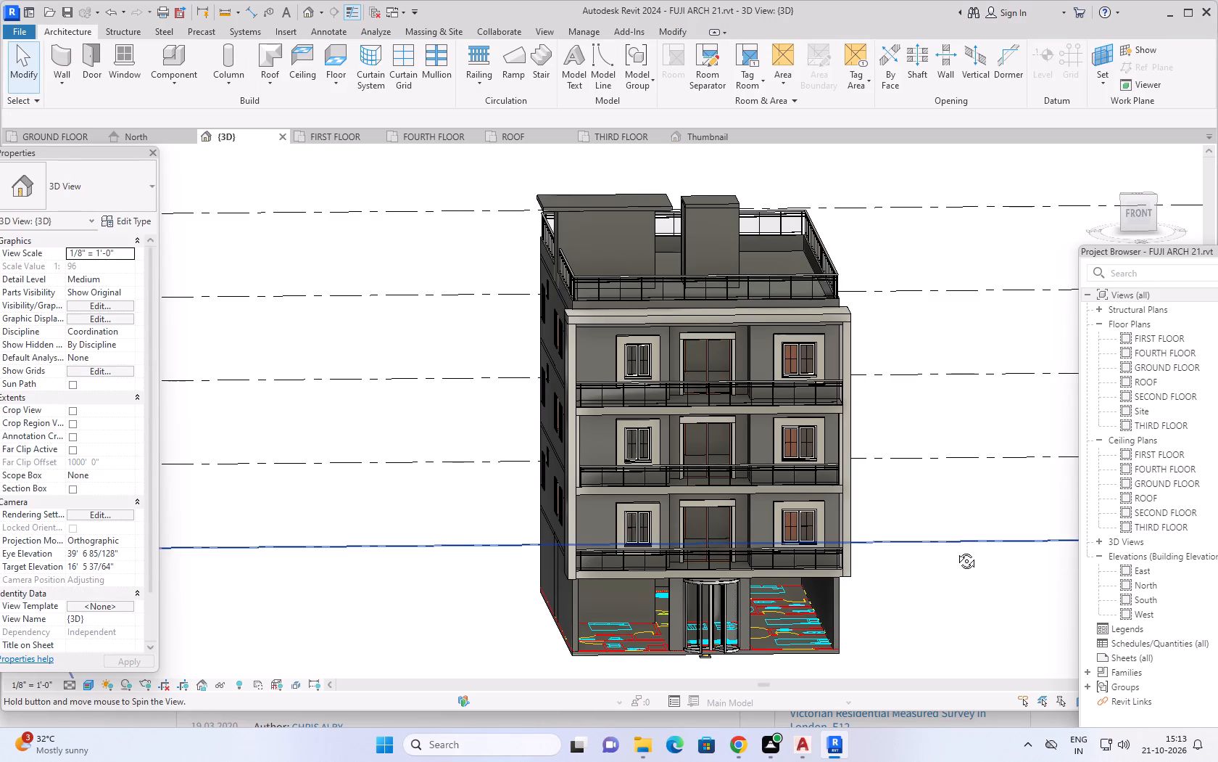
middle_click_drag(956, 550, 921, 573, "shift")
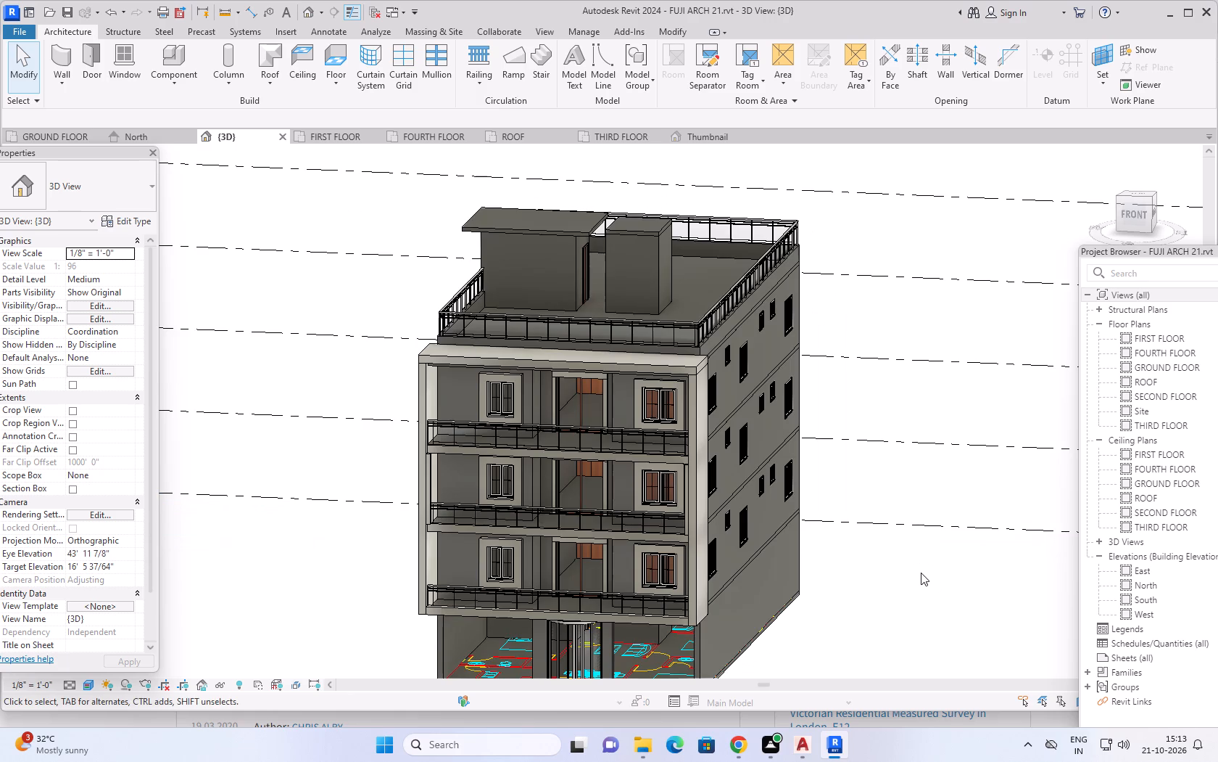
middle_click_drag(885, 598, 921, 486)
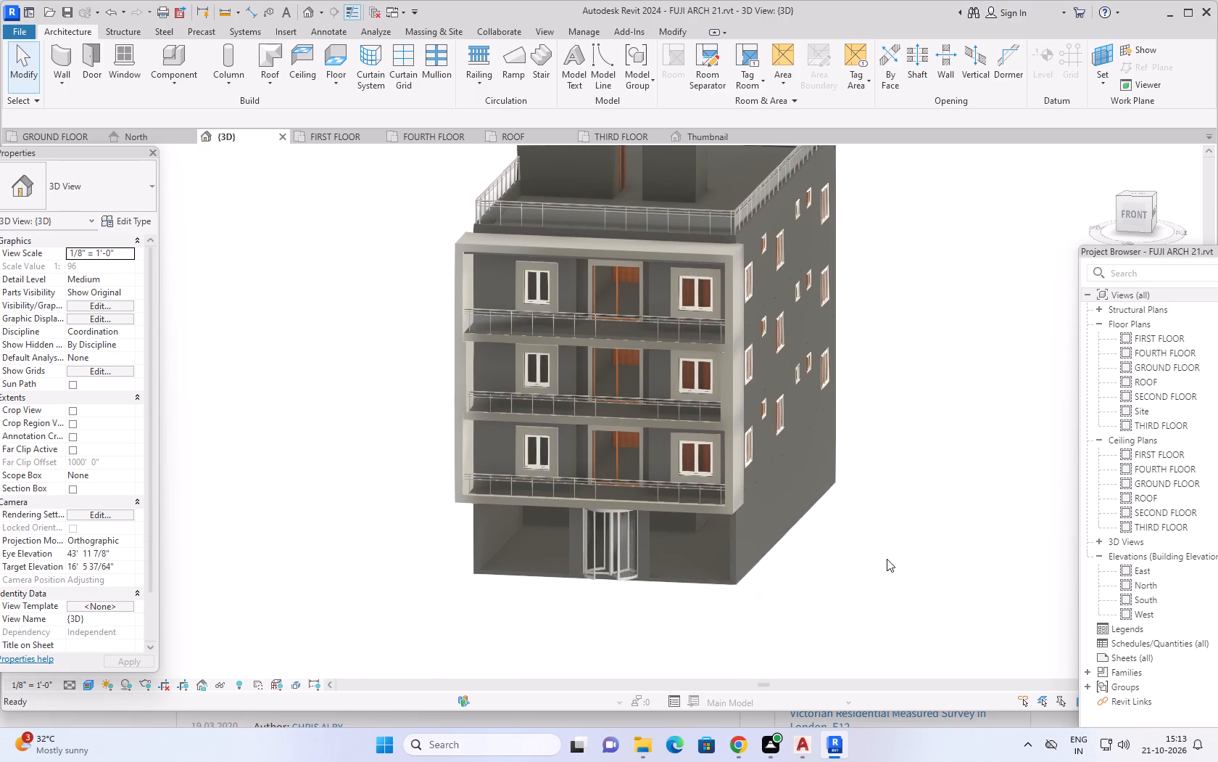
middle_click_drag(888, 562, 919, 515, "shift")
scroll(677, 553, "up", 1)
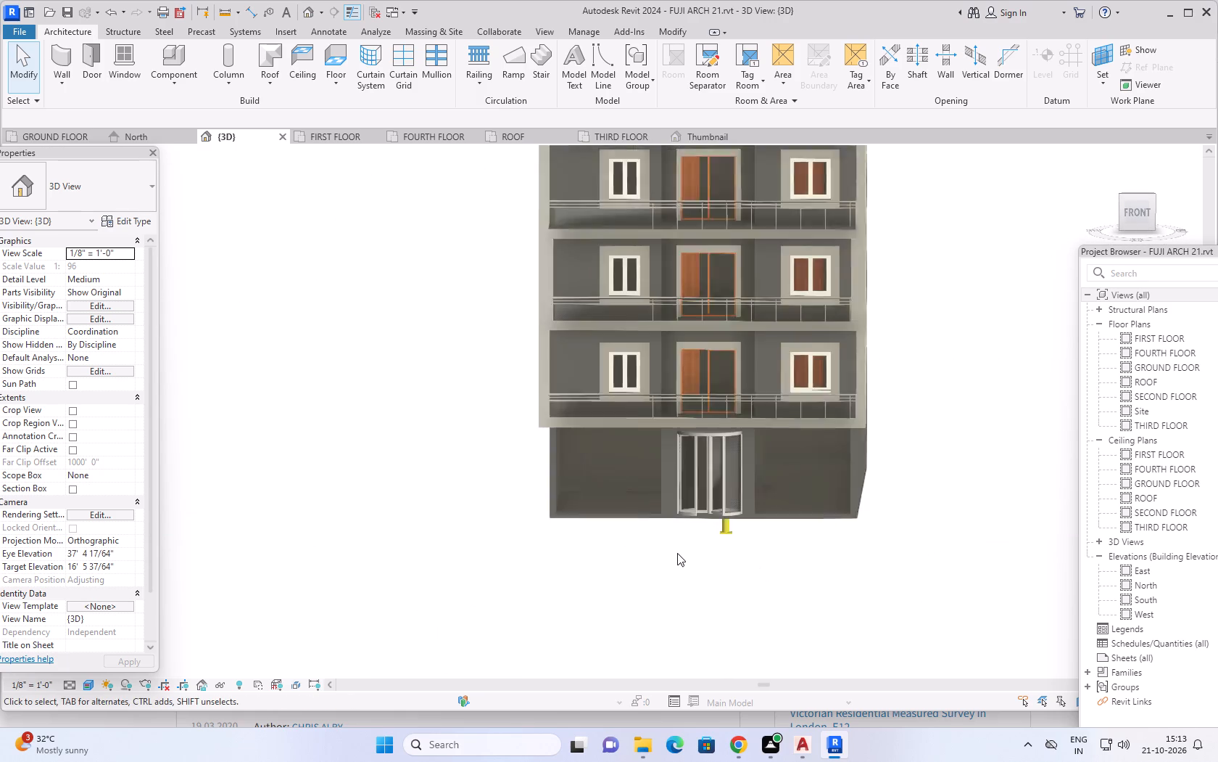
scroll(677, 553, "up", 2)
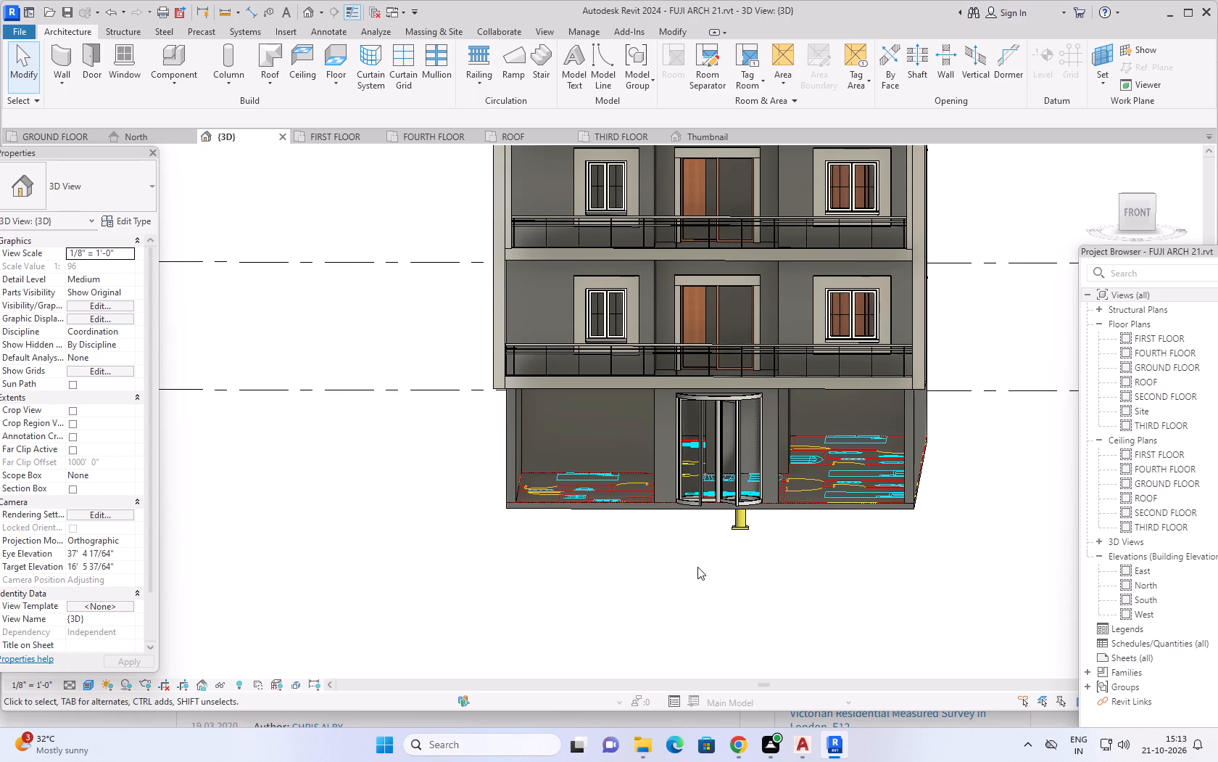
middle_click_drag(652, 553, 609, 578)
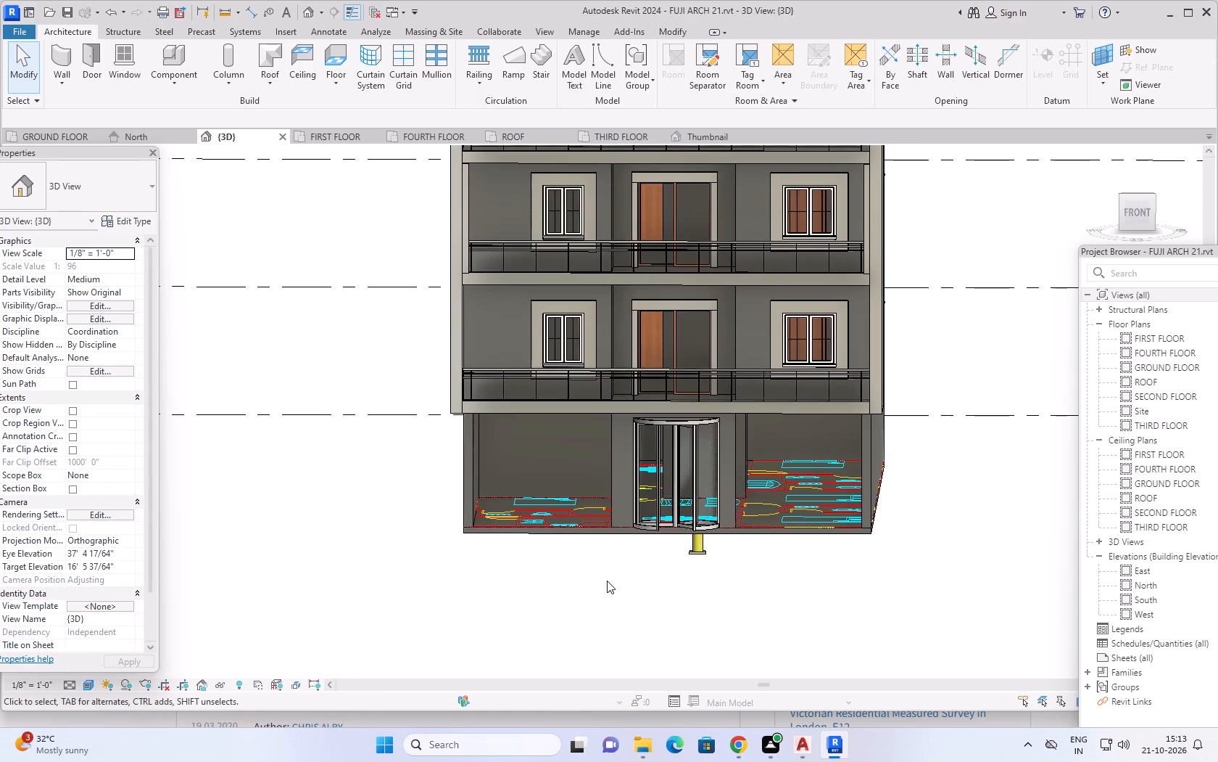
middle_click_drag(608, 573, 632, 606, "shift")
middle_click_drag(637, 630, 555, 577)
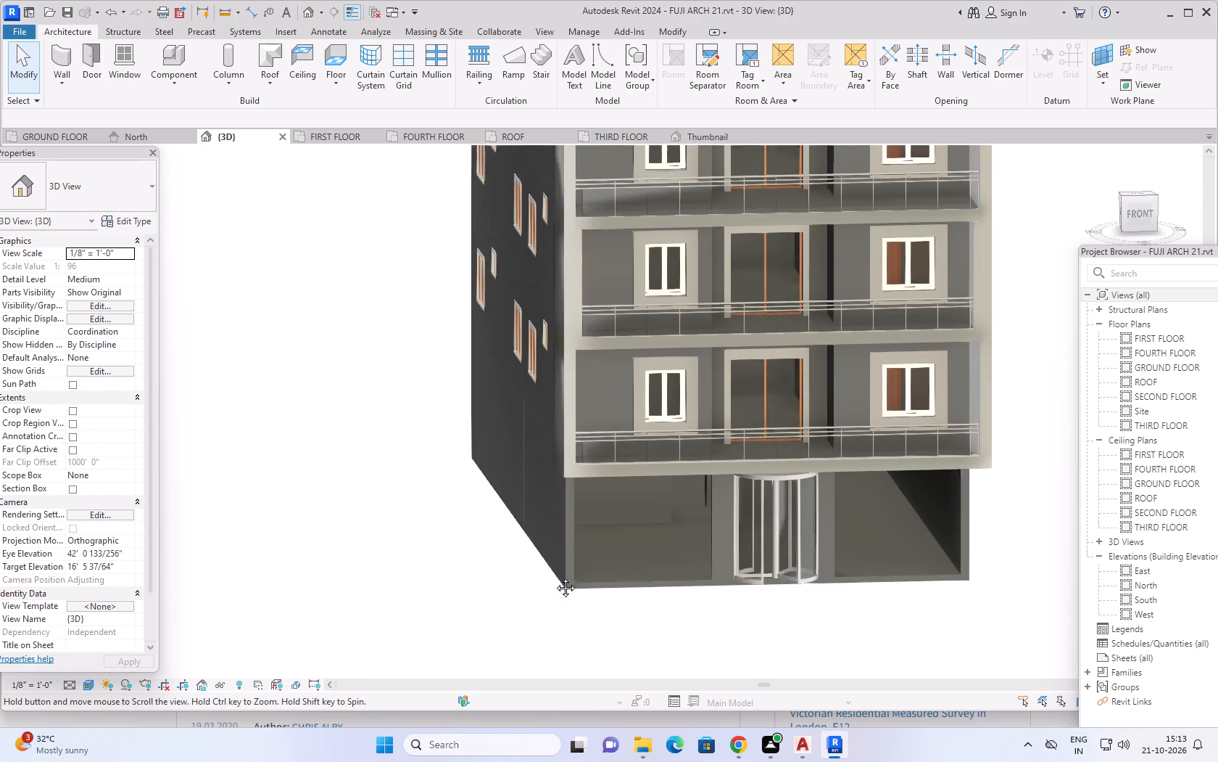
middle_click_drag(555, 577, 505, 546)
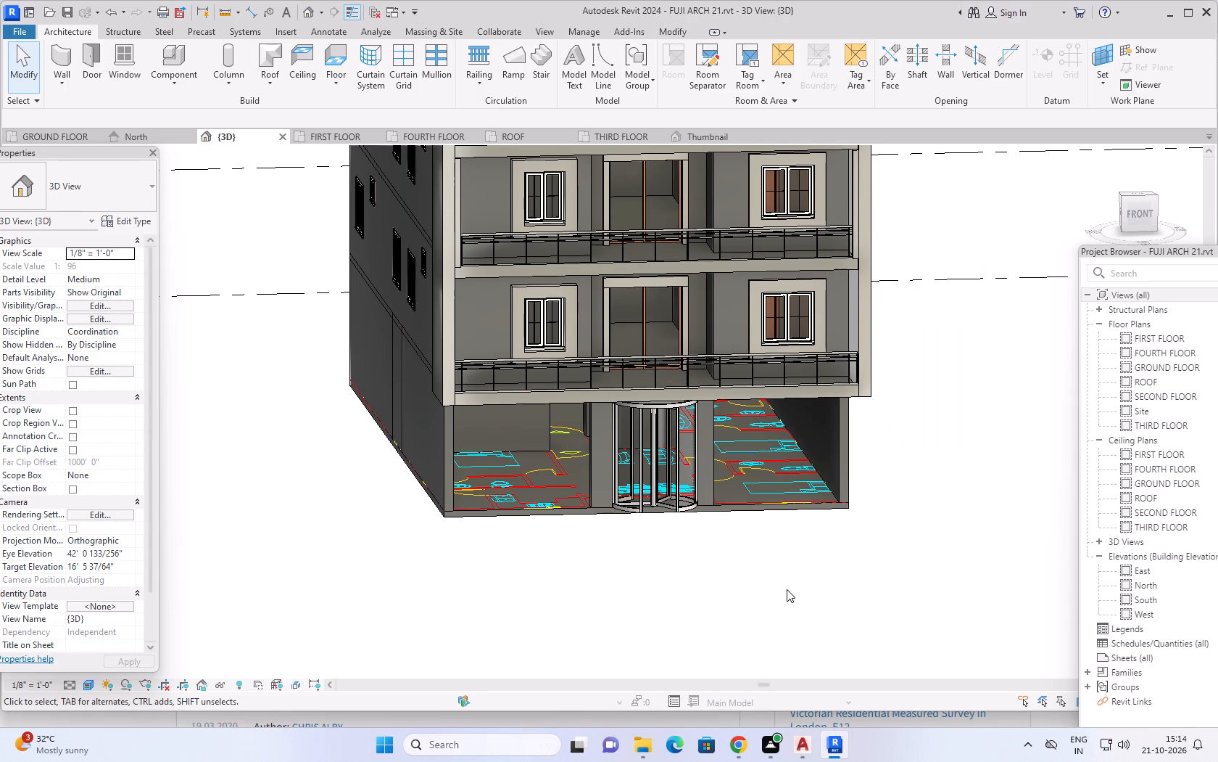
scroll(787, 590, "down", 1)
middle_click_drag(877, 574, 781, 596, "shift")
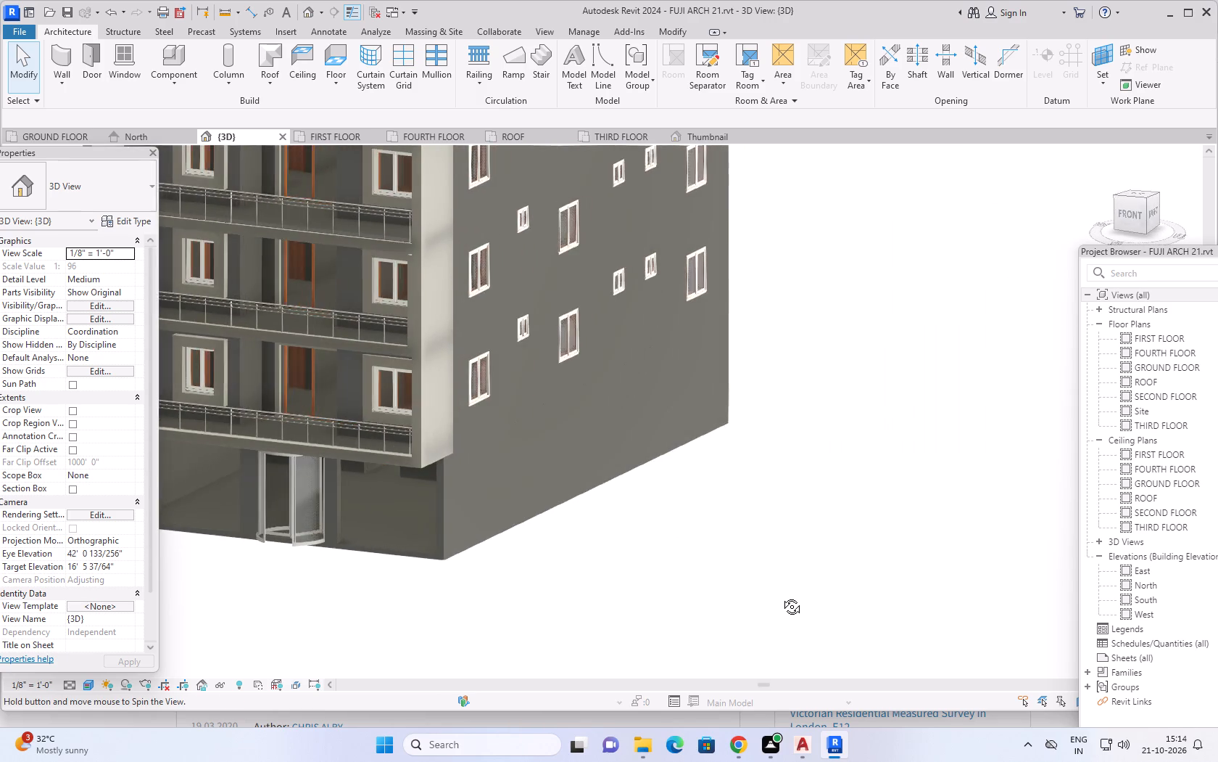
middle_click_drag(781, 596, 848, 588, "shift")
scroll(550, 581, "up", 4)
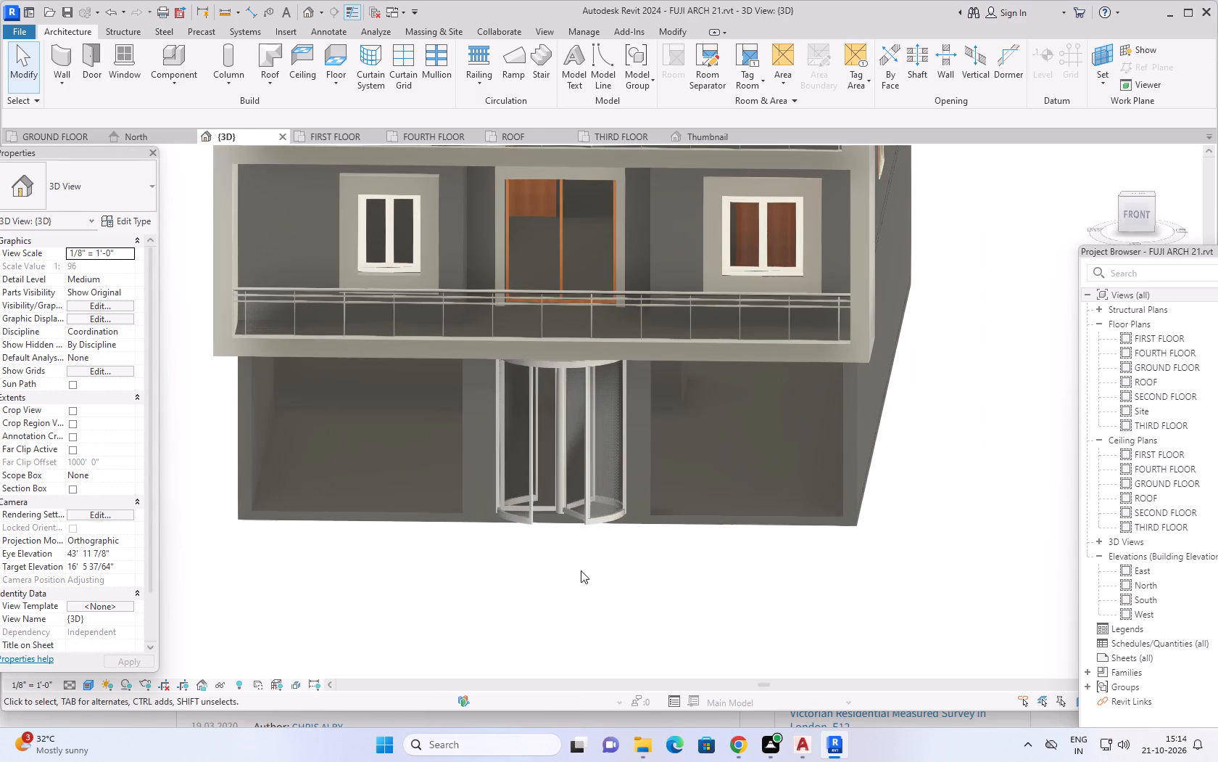
middle_click_drag(570, 576, 537, 591, "shift")
middle_click_drag(350, 581, 526, 605, "shift")
middle_click_drag(738, 541, 353, 438)
scroll(603, 514, "up", 1)
middle_click_drag(603, 514, 414, 430)
middle_click(411, 430)
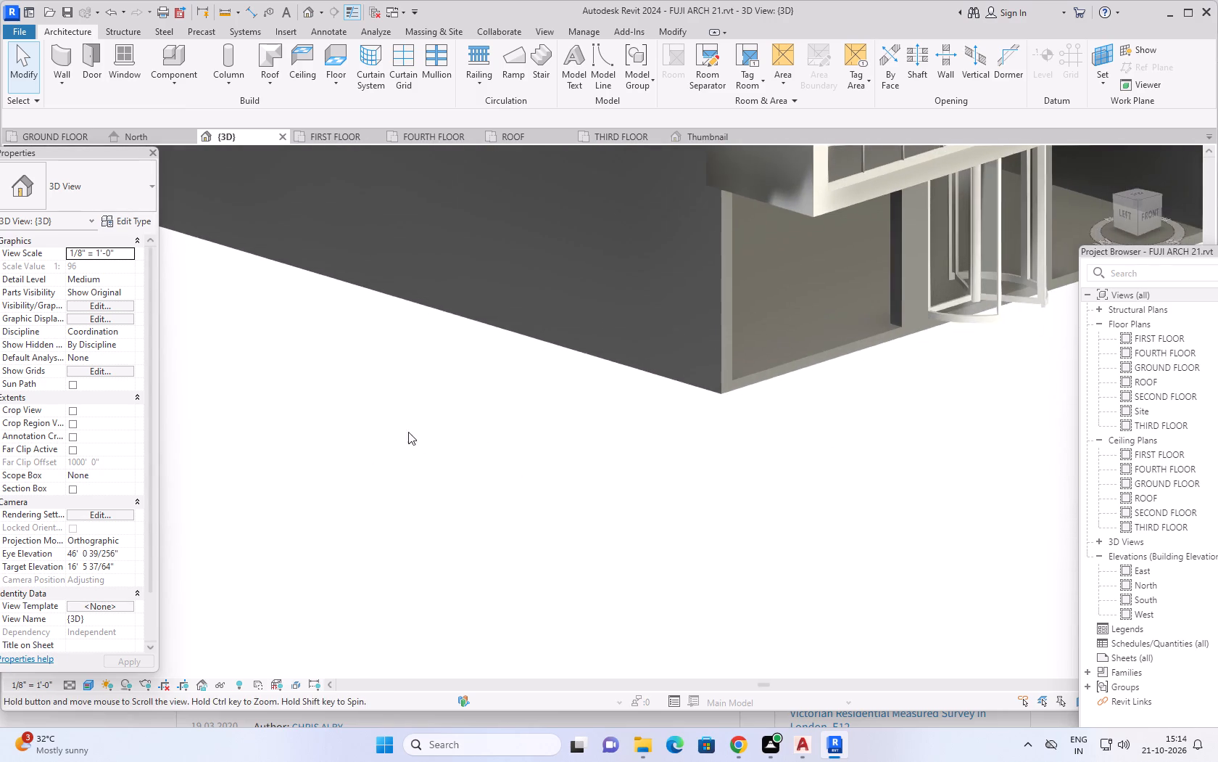
middle_click_drag(729, 469, 556, 478)
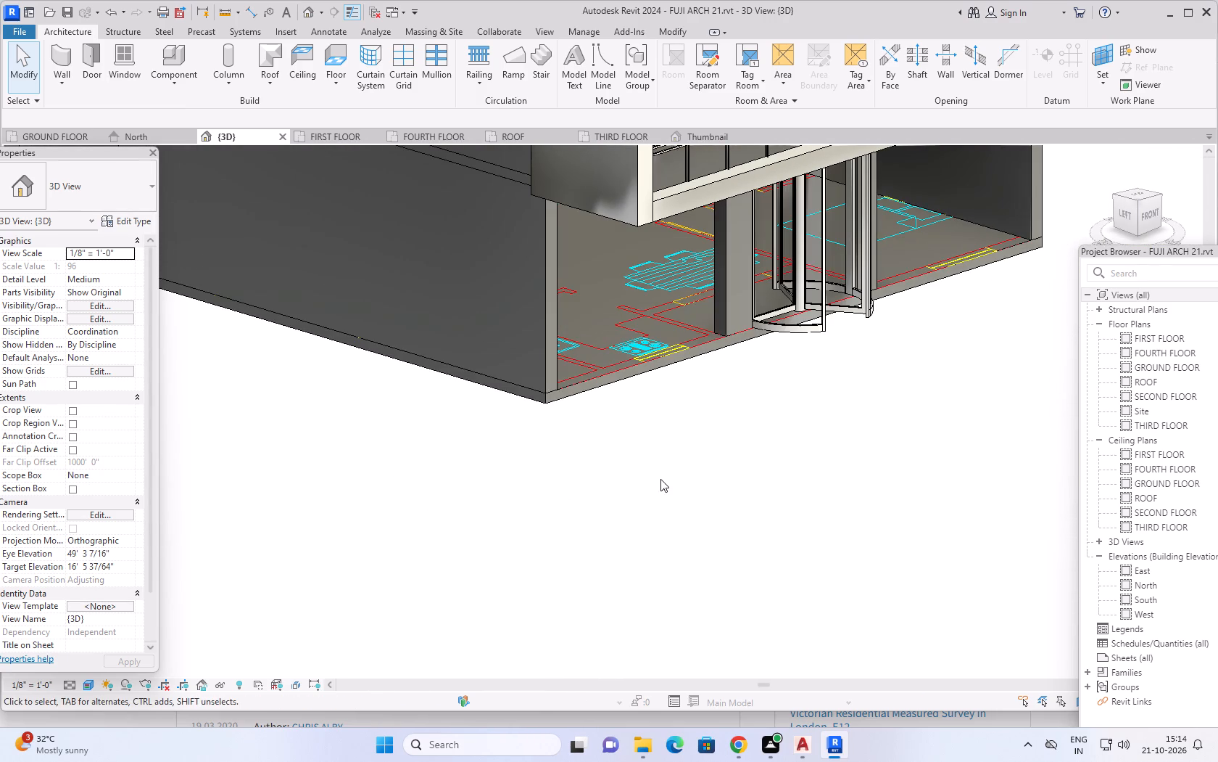
middle_click_drag(660, 479, 593, 497)
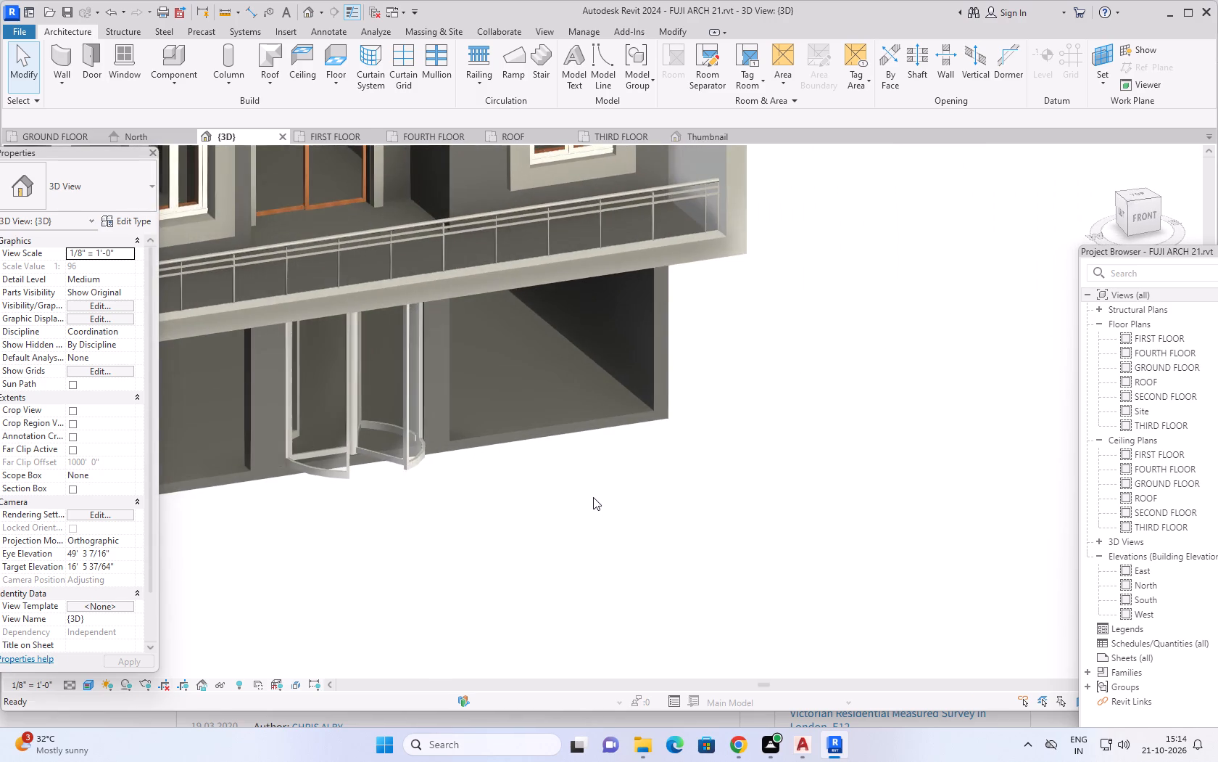
scroll(593, 497, "down", 2)
middle_click_drag(597, 512, 697, 462)
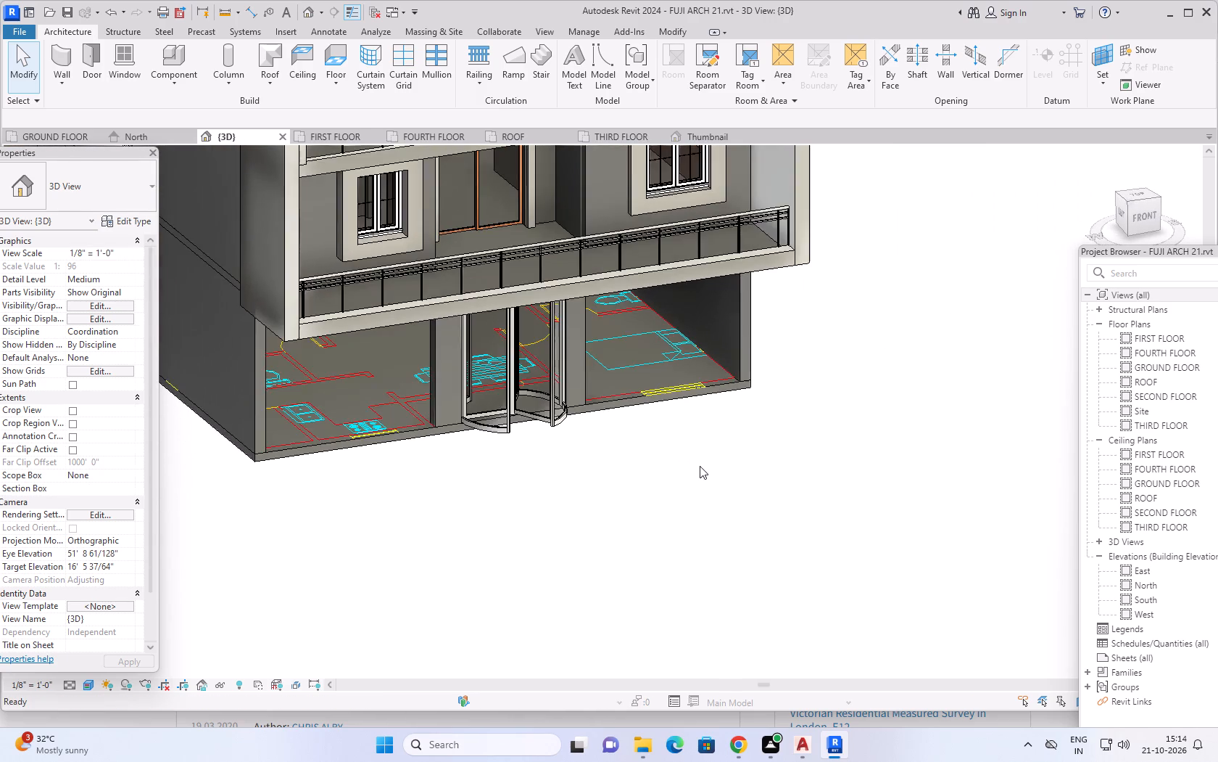
scroll(702, 469, "down", 2)
middle_click_drag(744, 475, 713, 518, "shift")
middle_click_drag(715, 490, 848, 408)
middle_click_drag(829, 443, 765, 443)
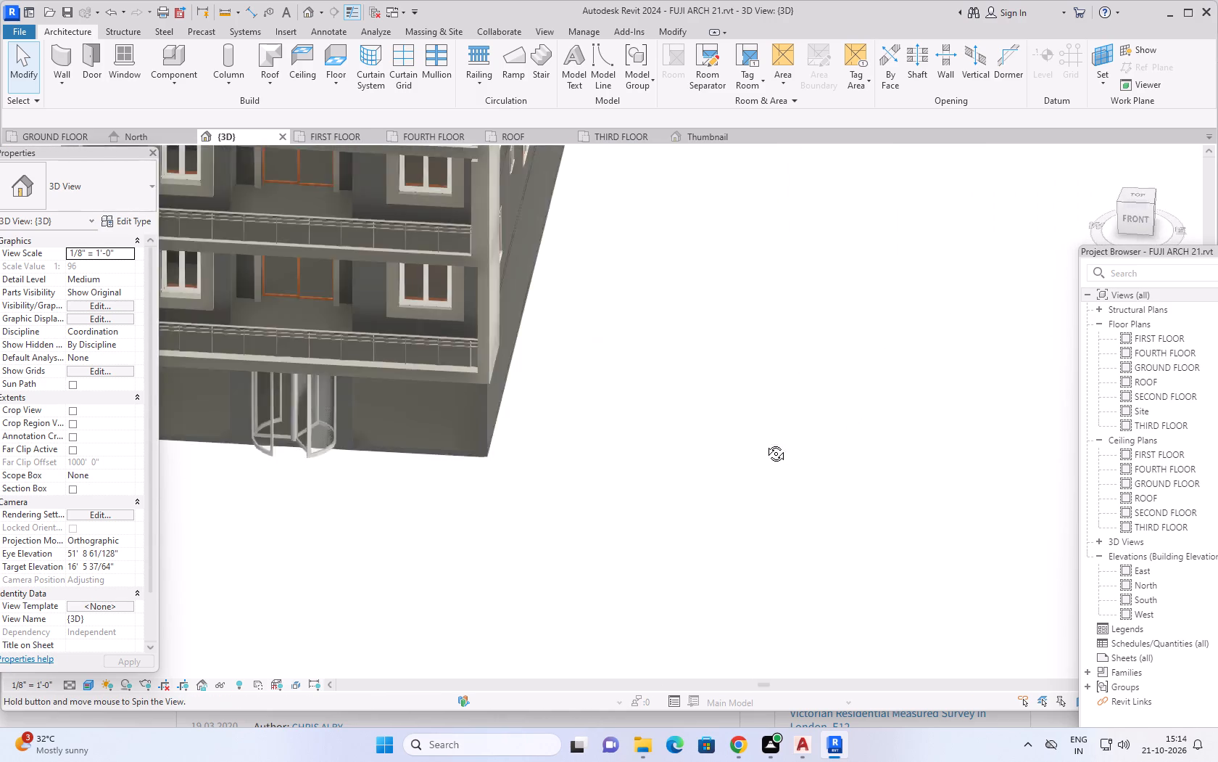
middle_click_drag(765, 443, 762, 390)
scroll(763, 398, "down", 2)
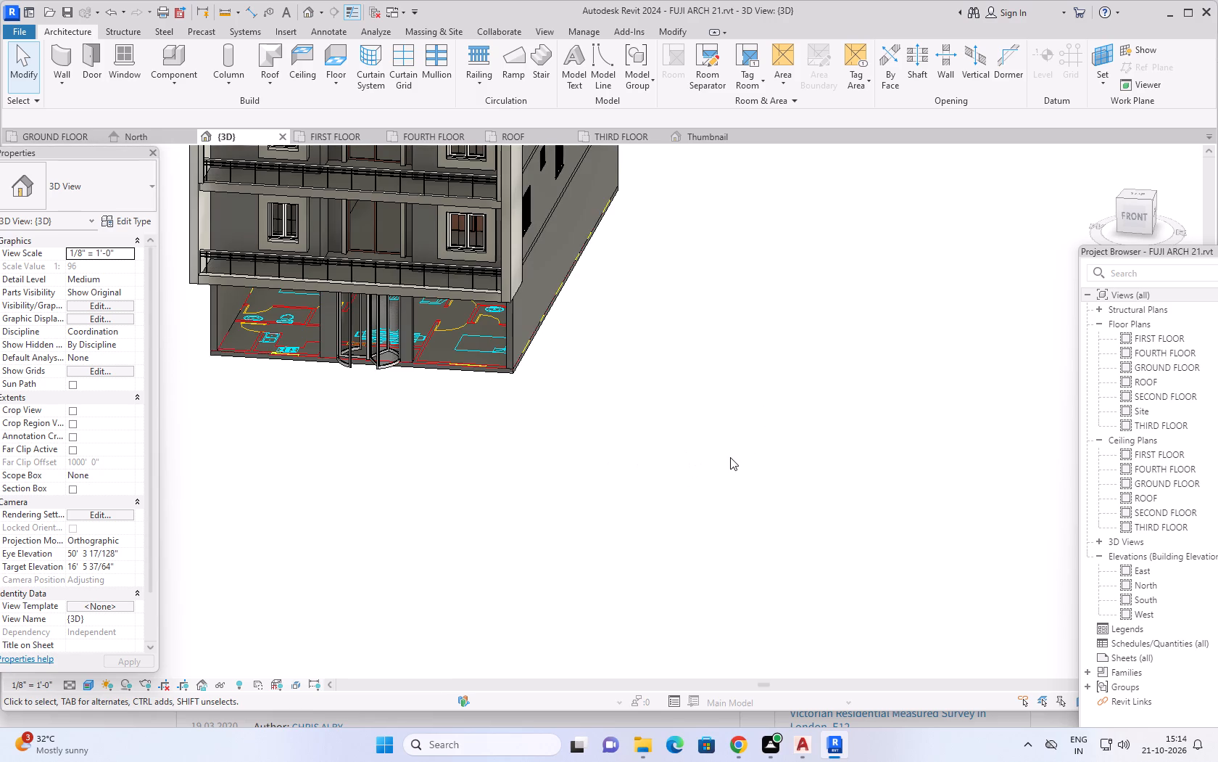
scroll(595, 425, "down", 1)
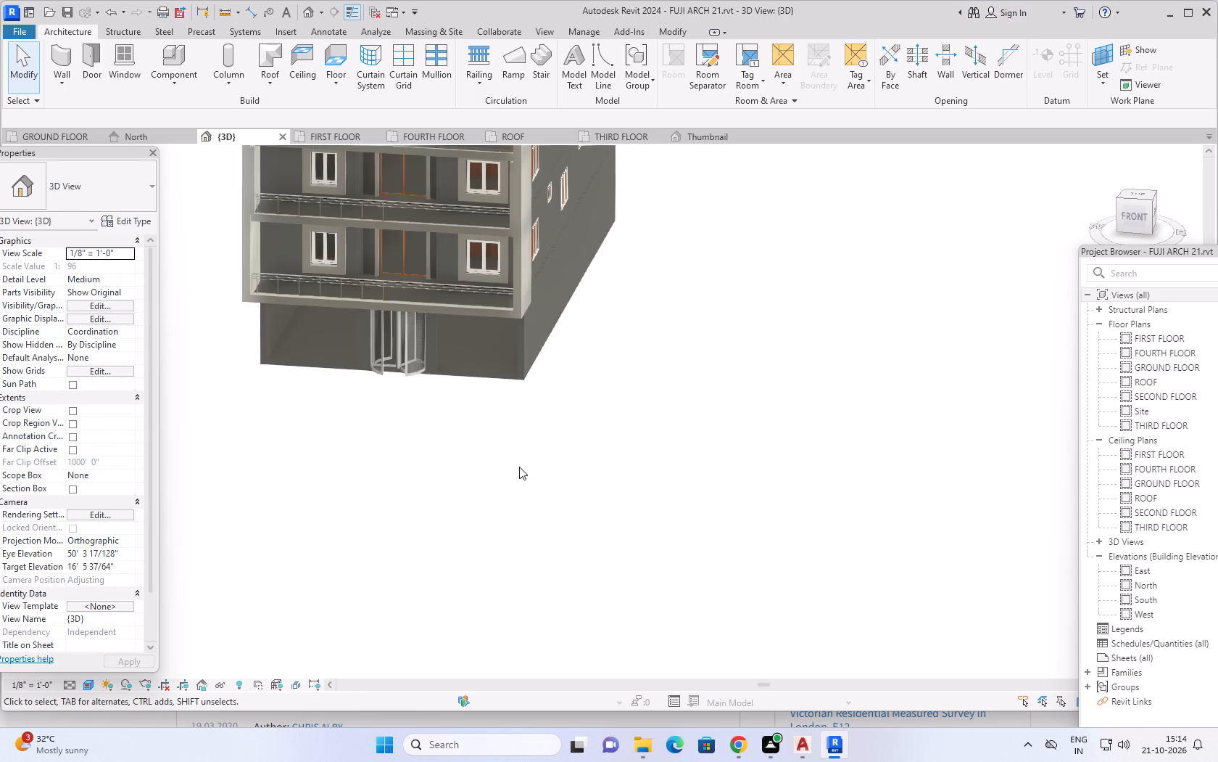
middle_click_drag(485, 438, 695, 558)
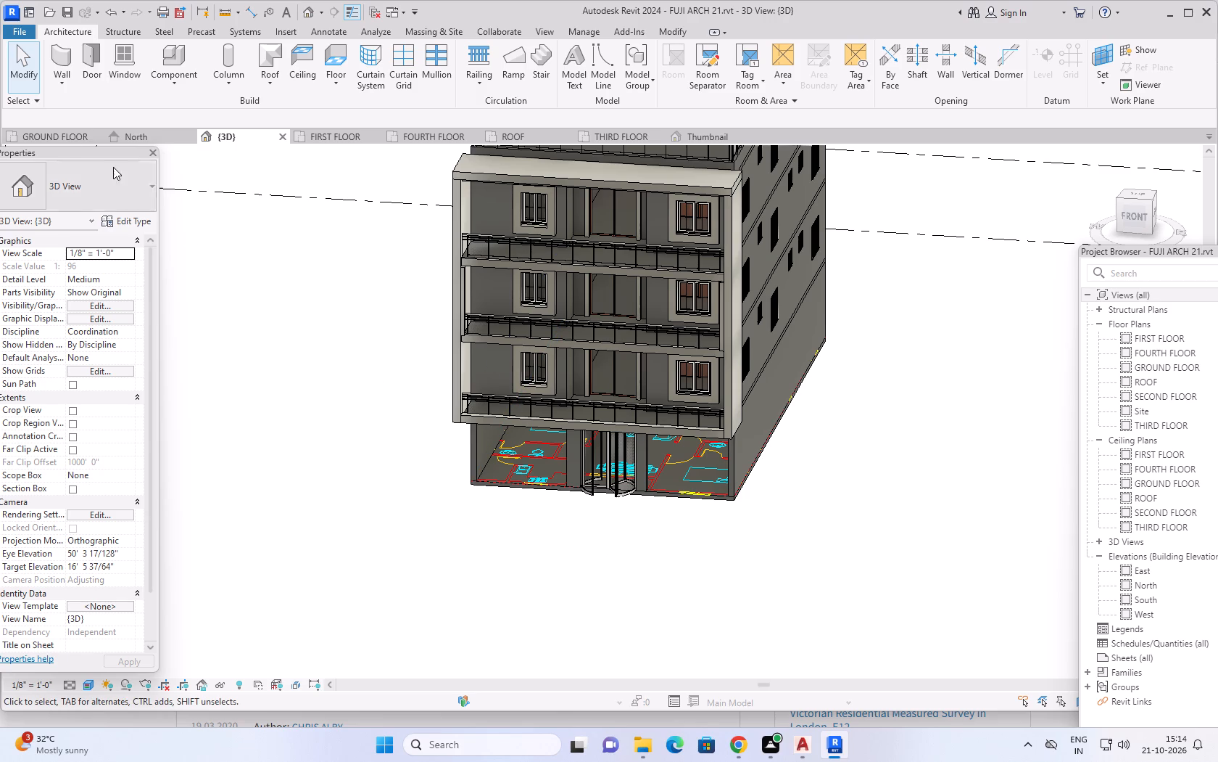
Return to the GROUND FLOOR plan and examine the revolving door at the balcony and the layout of Flats A and B.
left_click(45, 138)
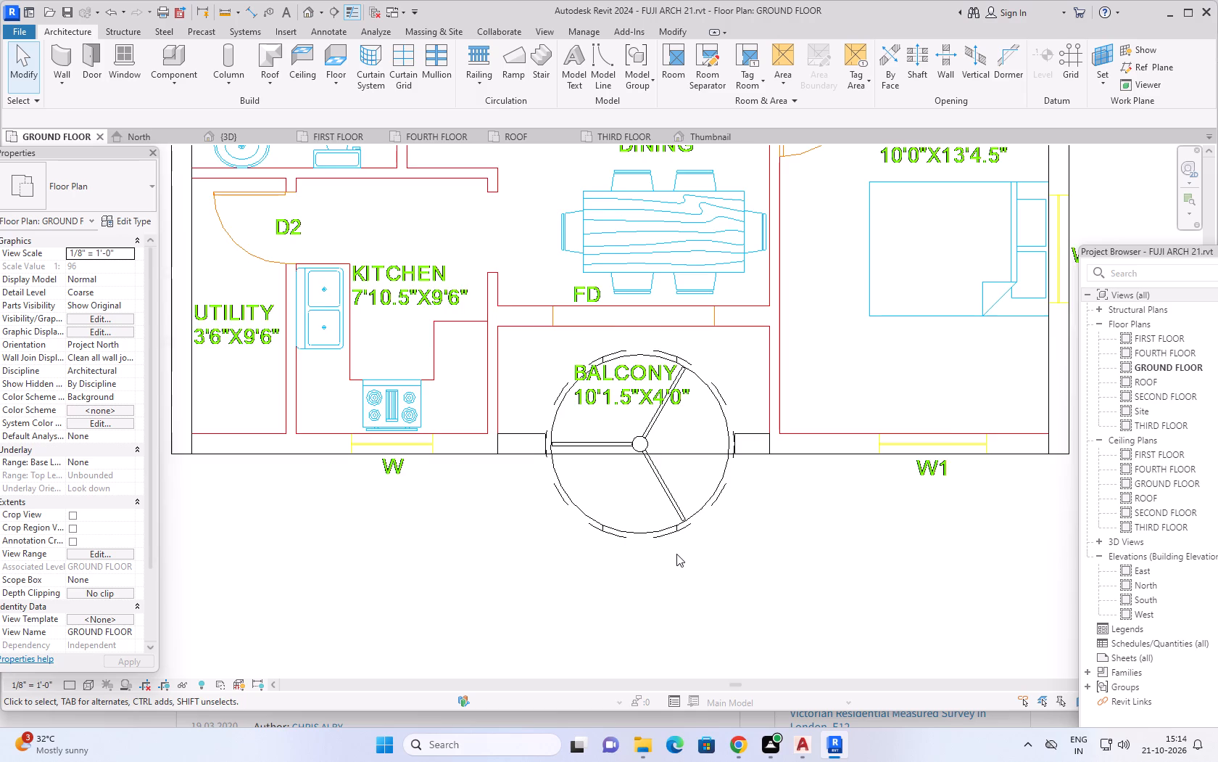
scroll(676, 554, "up", 1)
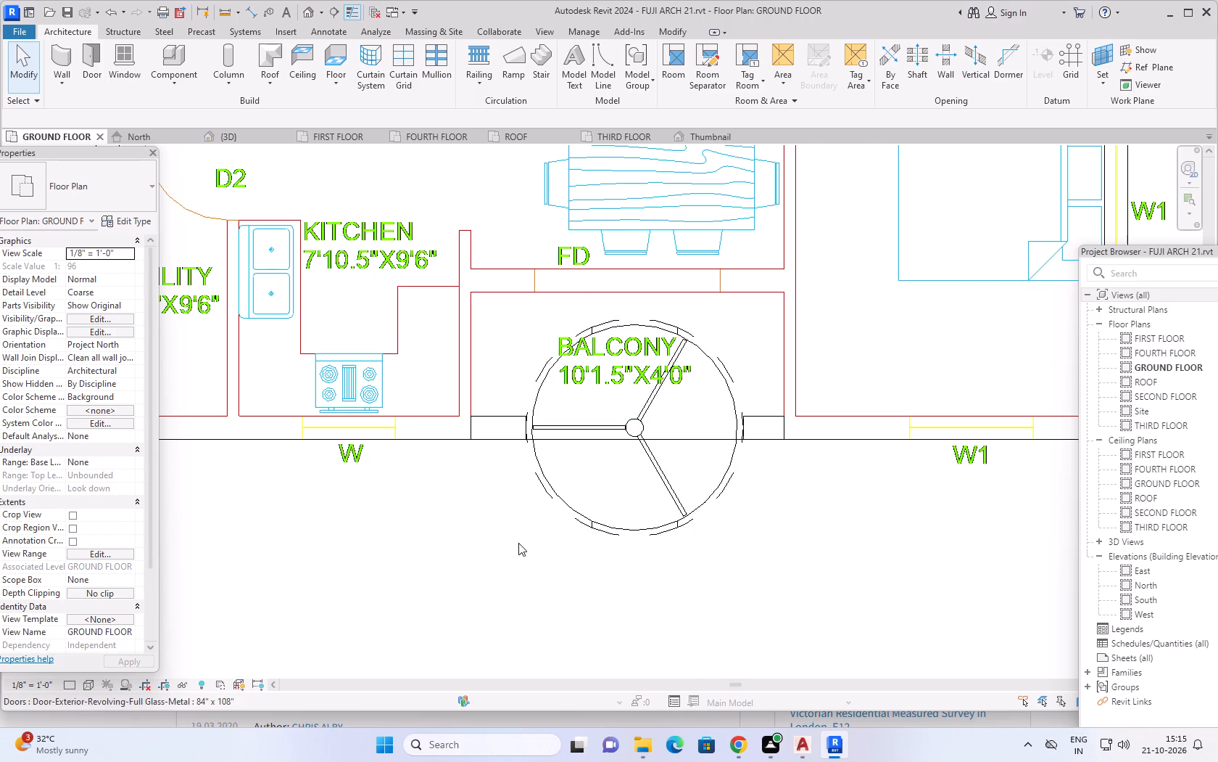
scroll(518, 543, "down", 4)
middle_click_drag(497, 552, 600, 564)
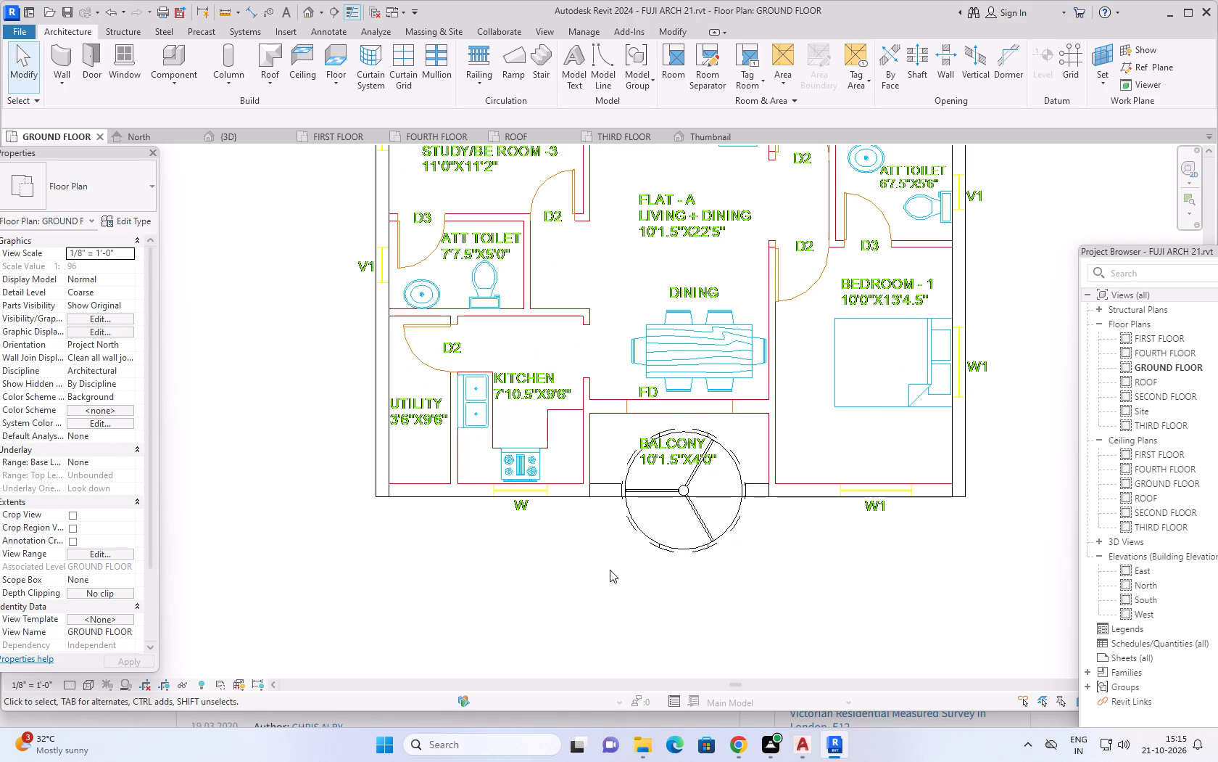
scroll(609, 569, "down", 2)
middle_click_drag(681, 593, 515, 618)
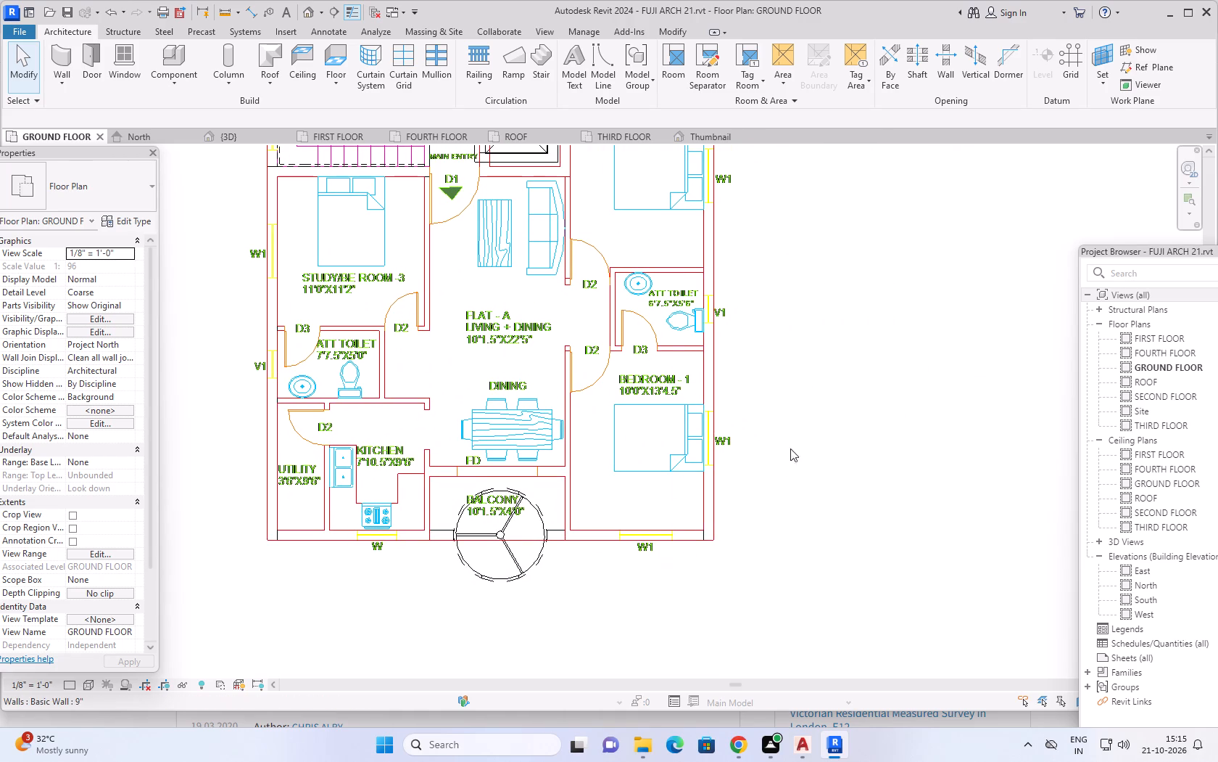
middle_click_drag(802, 417, 713, 519)
scroll(717, 386, "down", 2)
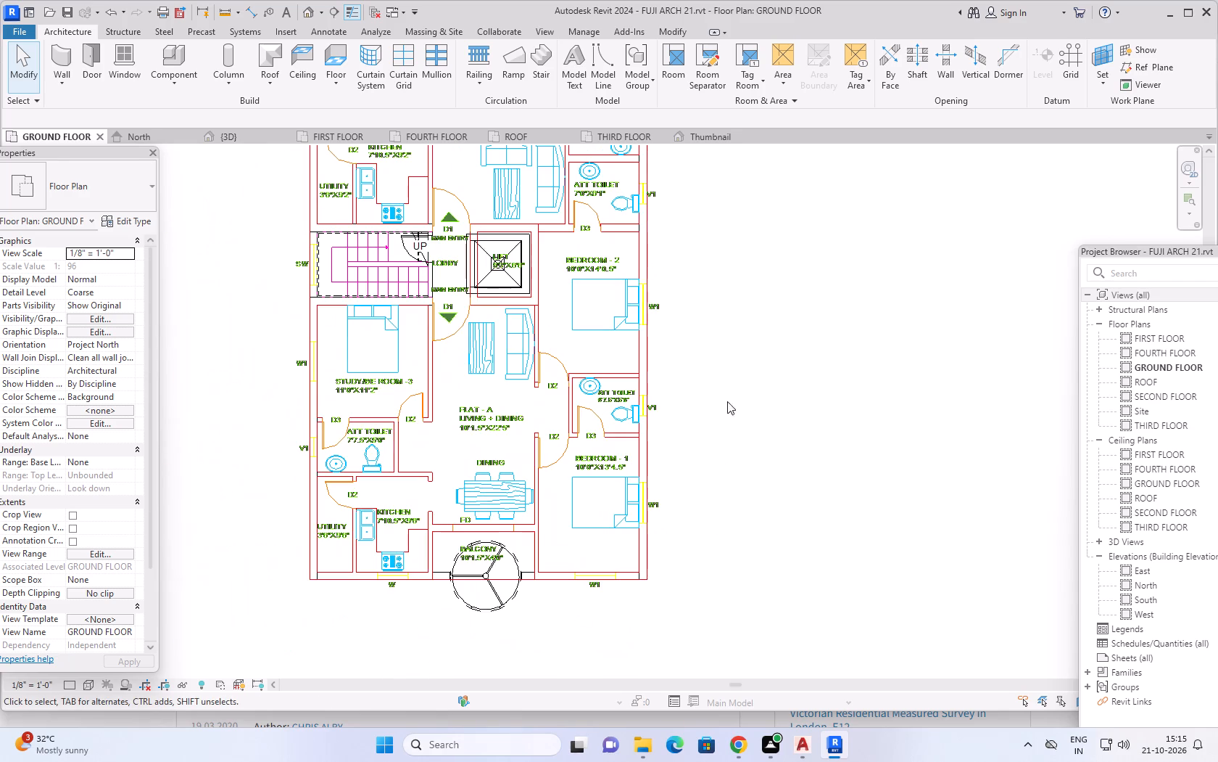
middle_click_drag(745, 369, 820, 471)
scroll(808, 377, "down", 1)
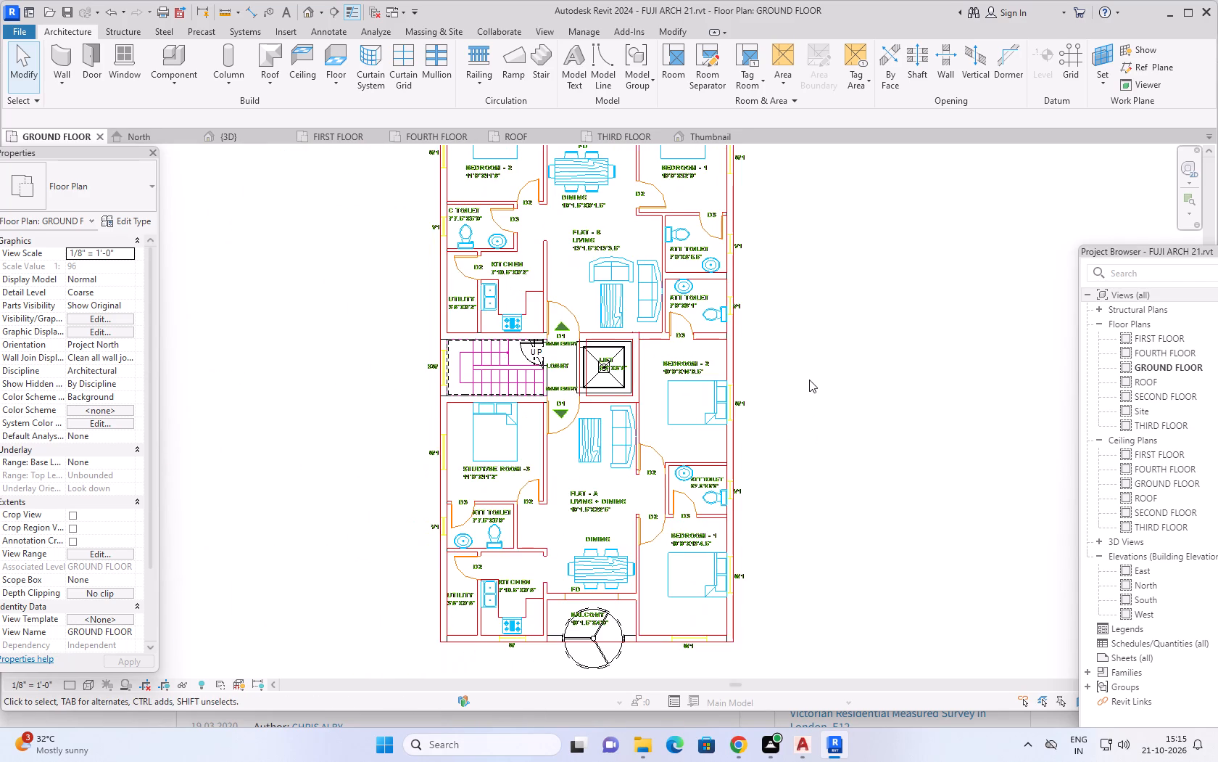
scroll(811, 381, "down", 1)
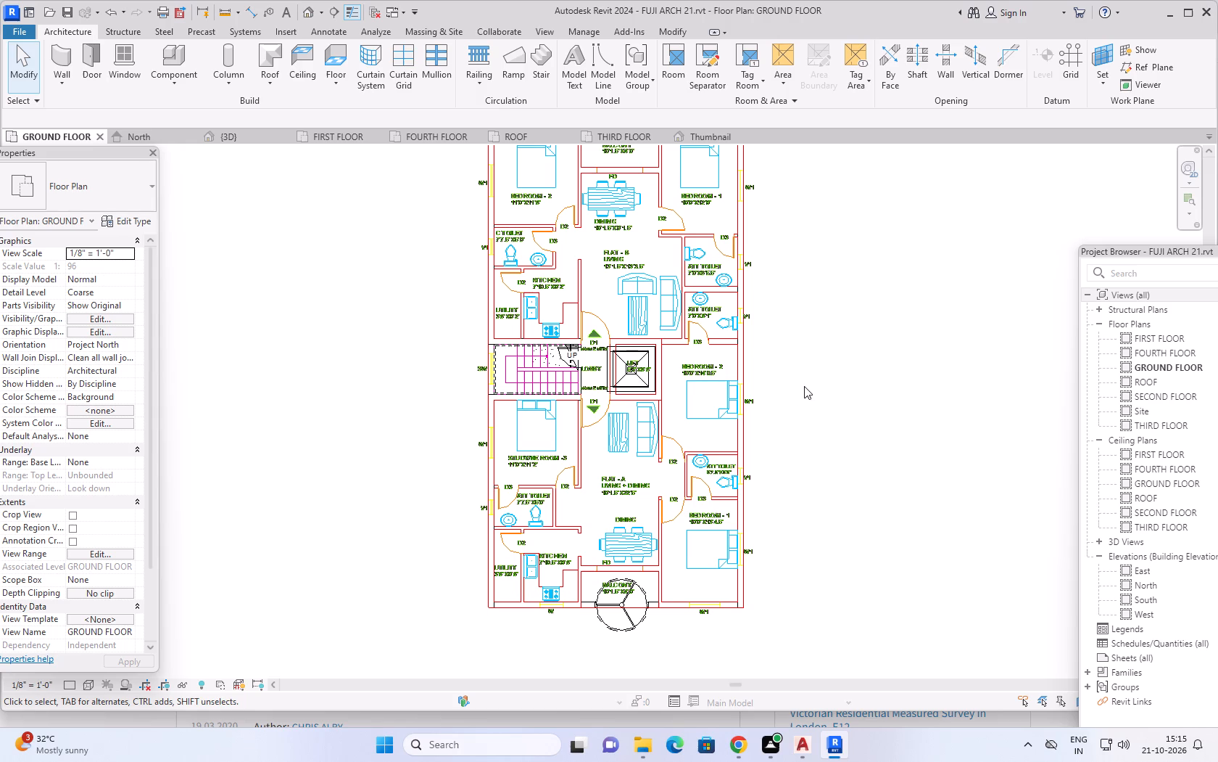
Review the FIRST FLOOR and FOURTH FLOOR plans, checking the overall building outline, front and rear balconies, stair and lift.
middle_click_drag(832, 312, 771, 418)
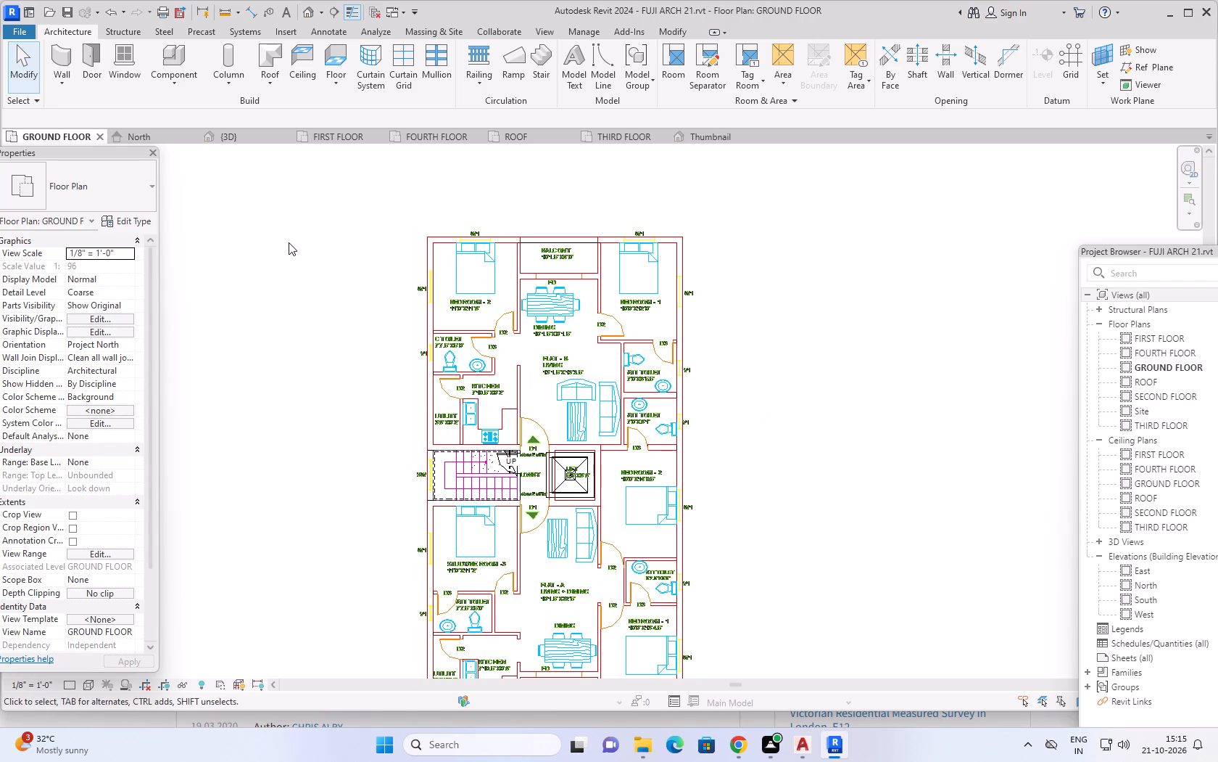
left_click(336, 136)
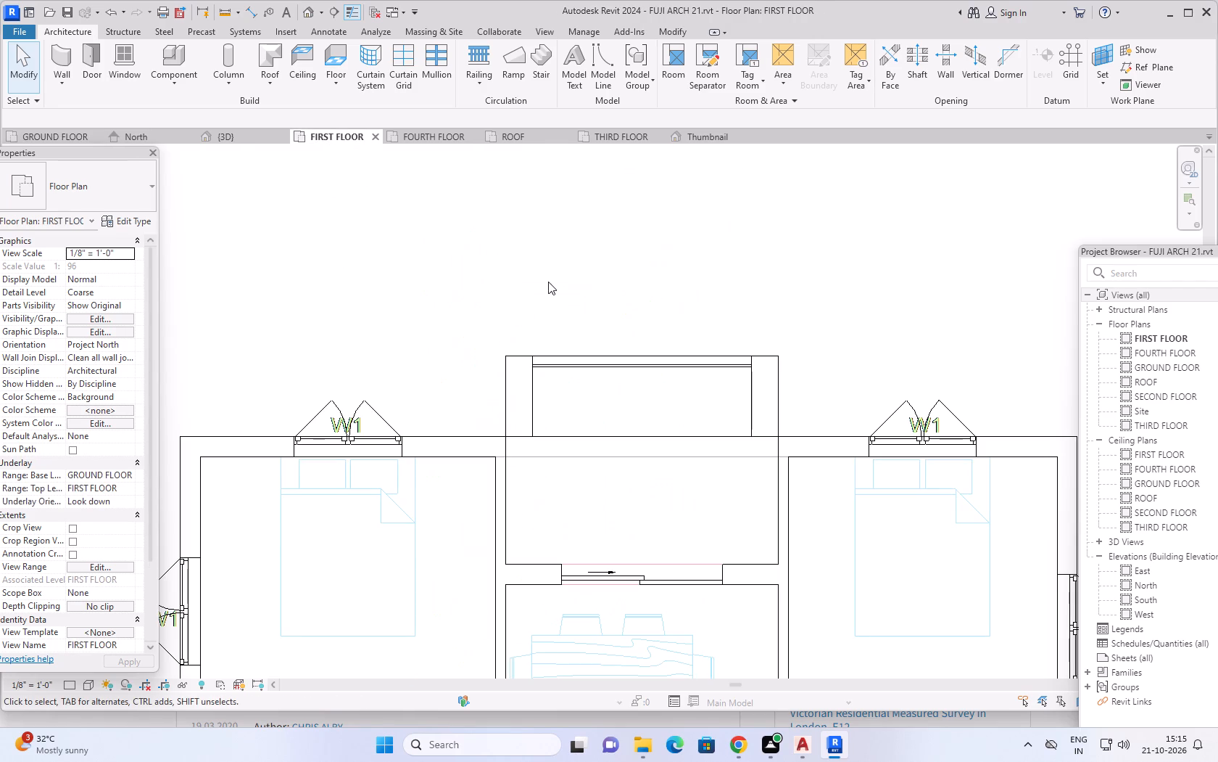
scroll(557, 282, "down", 12)
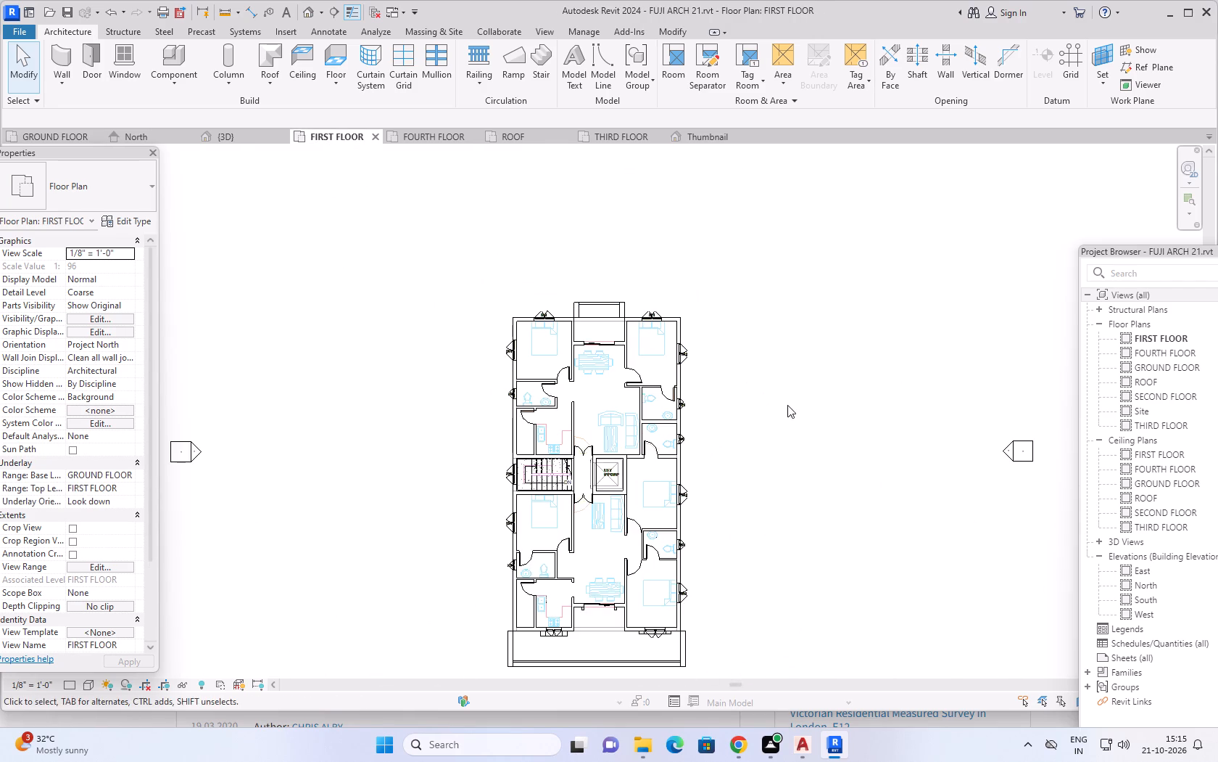
middle_click_drag(773, 398, 695, 278)
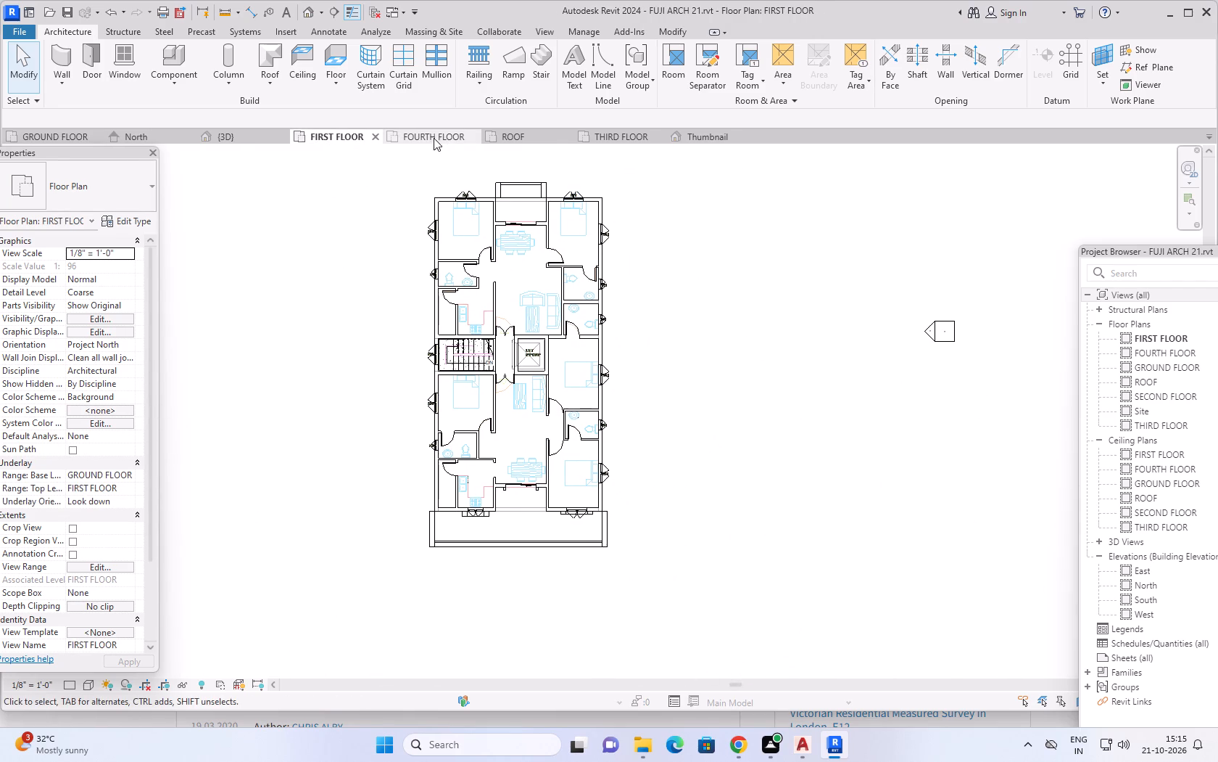
left_click(428, 136)
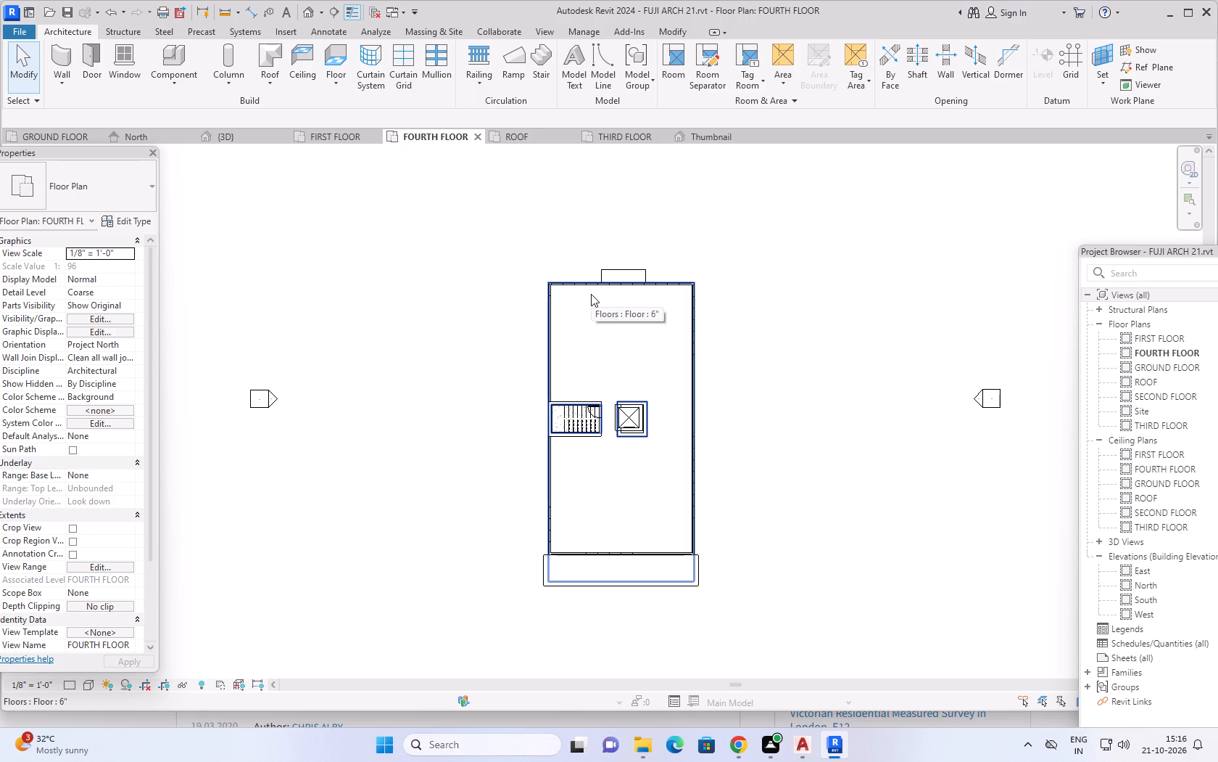
middle_click_drag(764, 365, 739, 359)
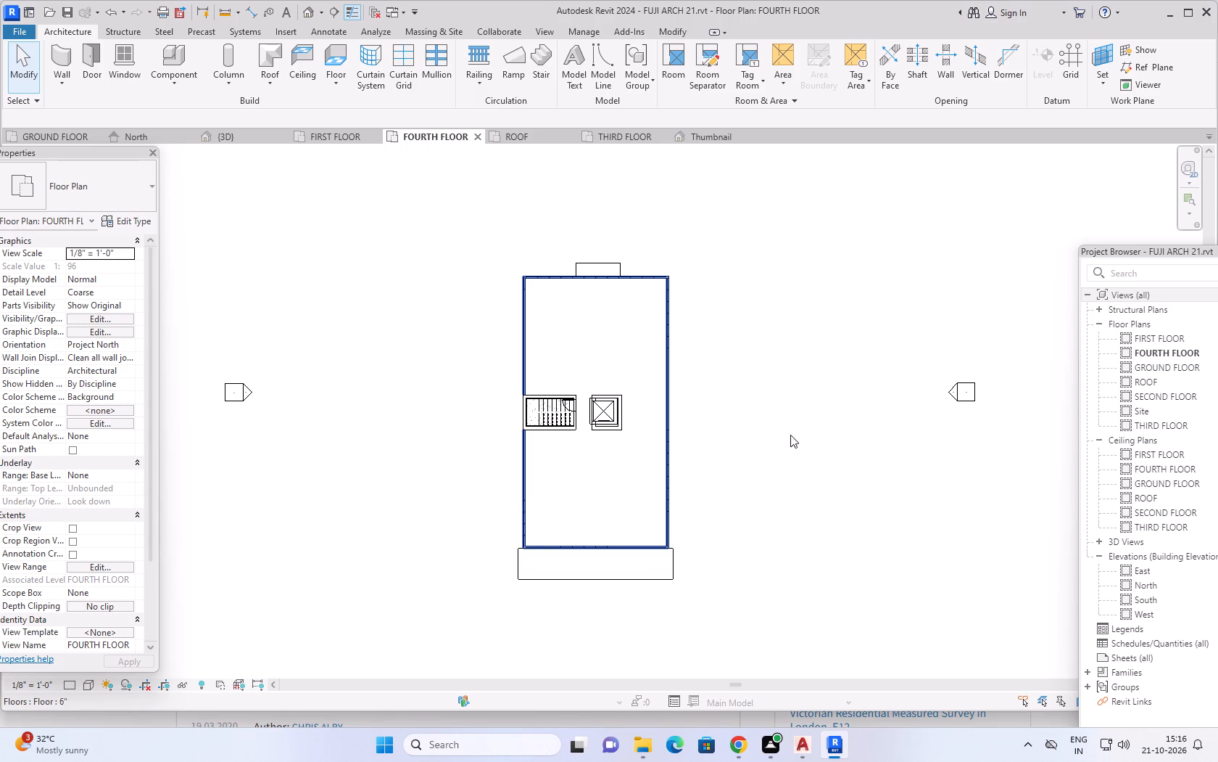
middle_click_drag(767, 445, 762, 438)
scroll(762, 438, "down", 2)
middle_click_drag(773, 435, 753, 448)
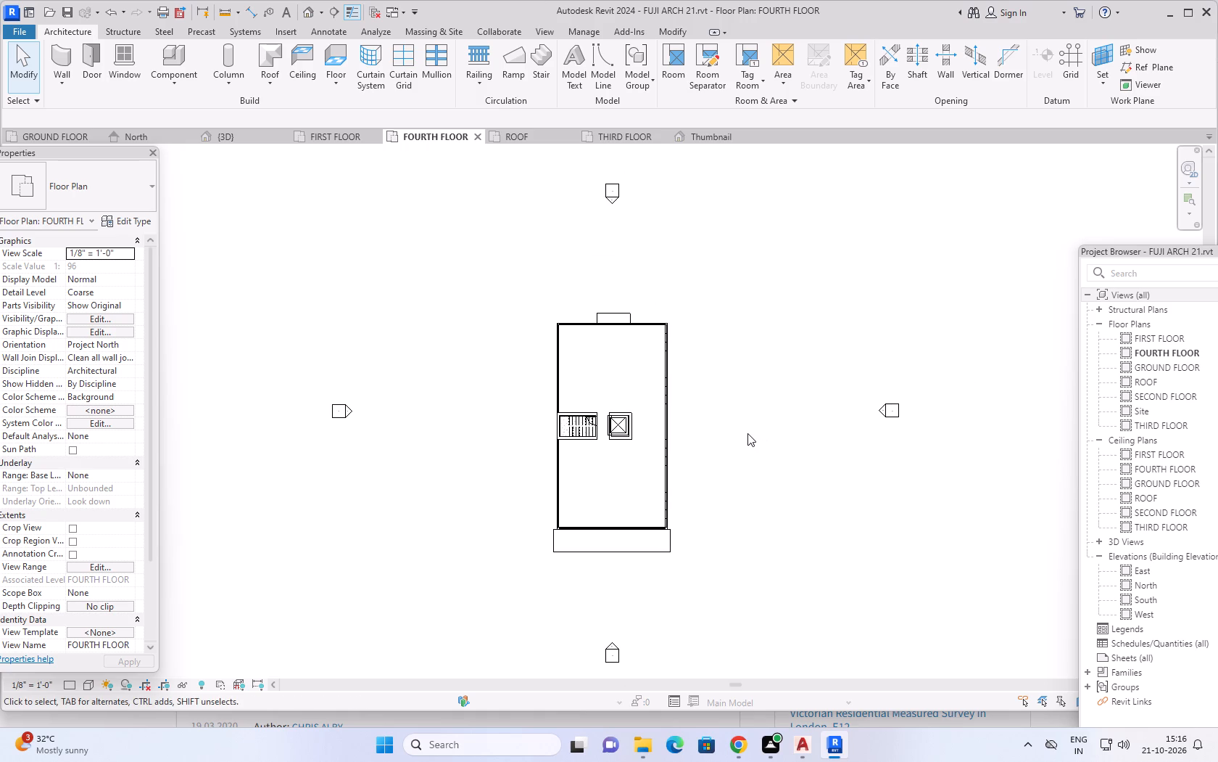
middle_click_drag(747, 433, 744, 424)
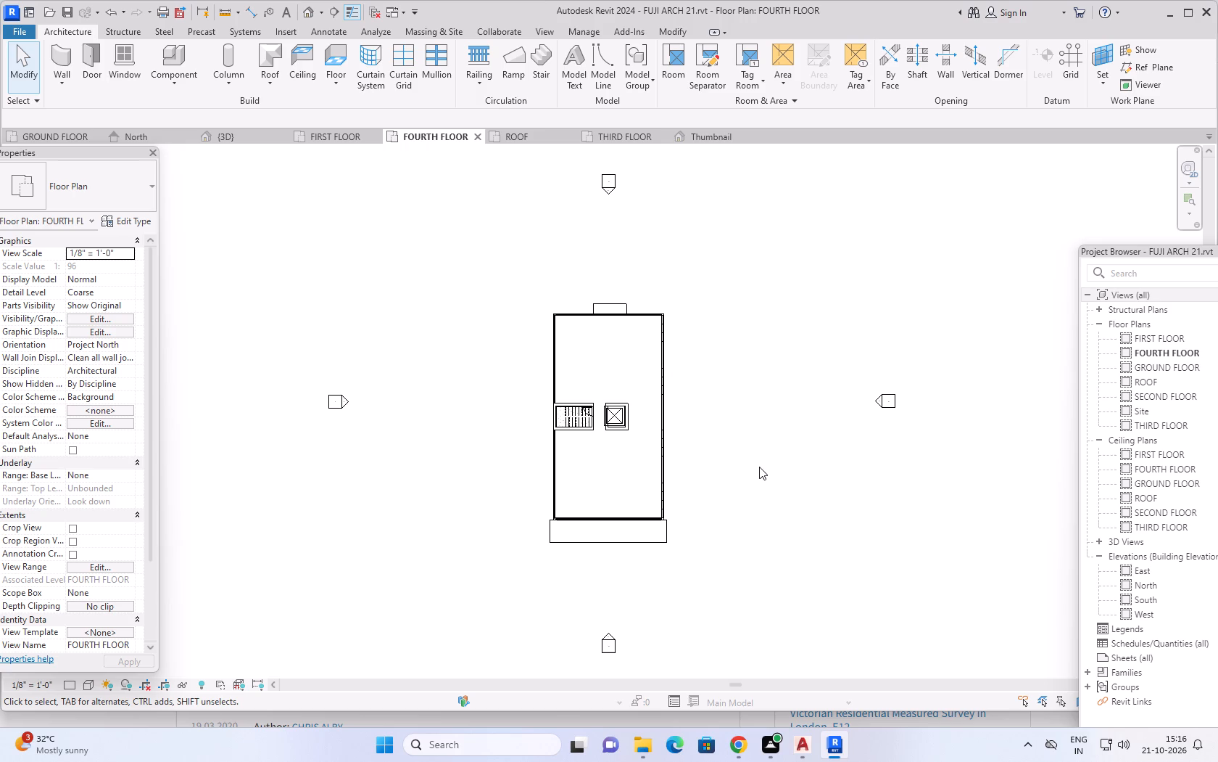
Examine the front facade in 3D, focusing on the revolving entrance door and the open ground-floor bays beside it.
left_click(225, 138)
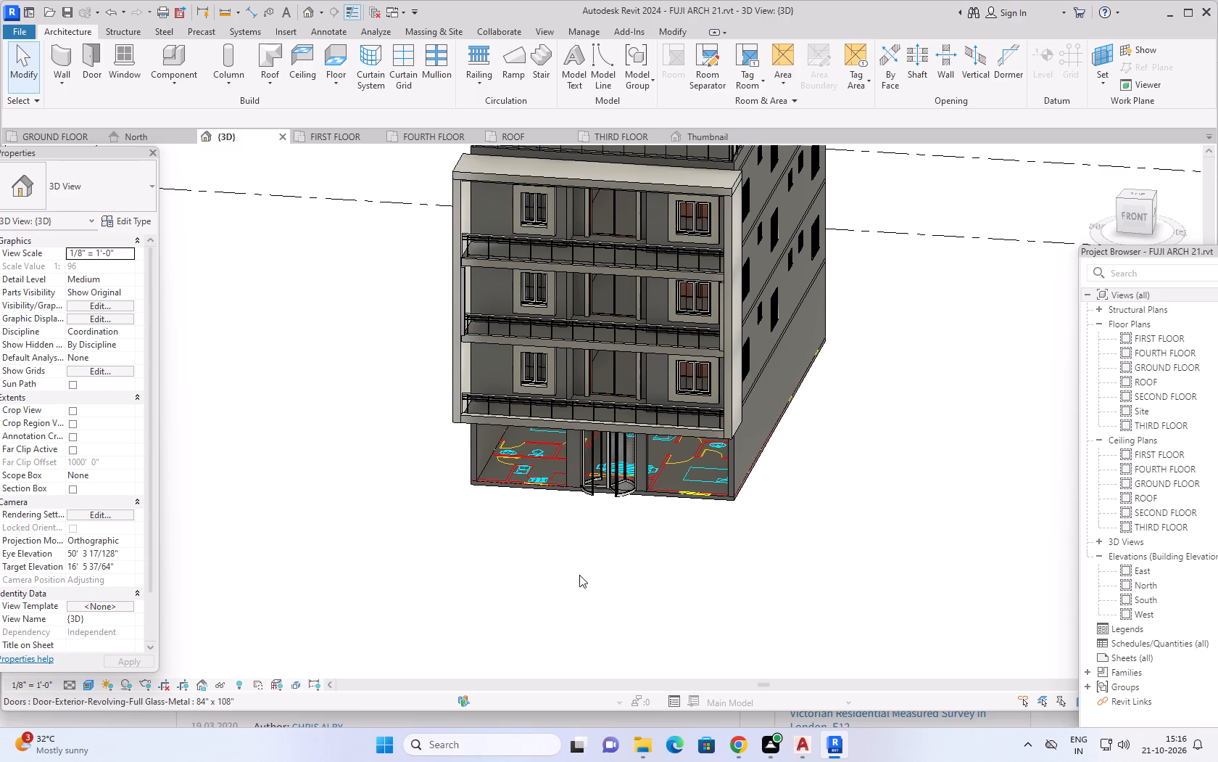
middle_click_drag(626, 578, 648, 551, "ctrl")
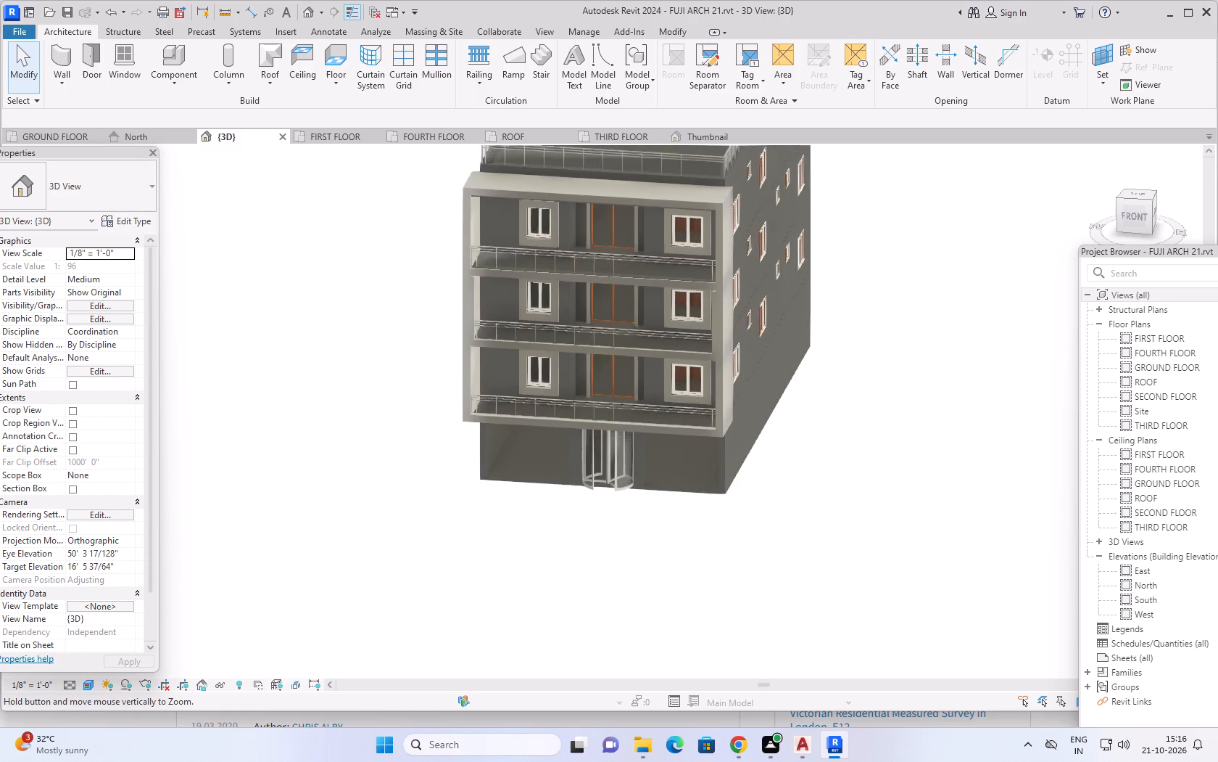
middle_click_drag(648, 551, 663, 522, "ctrl")
middle_click_drag(659, 541, 687, 489)
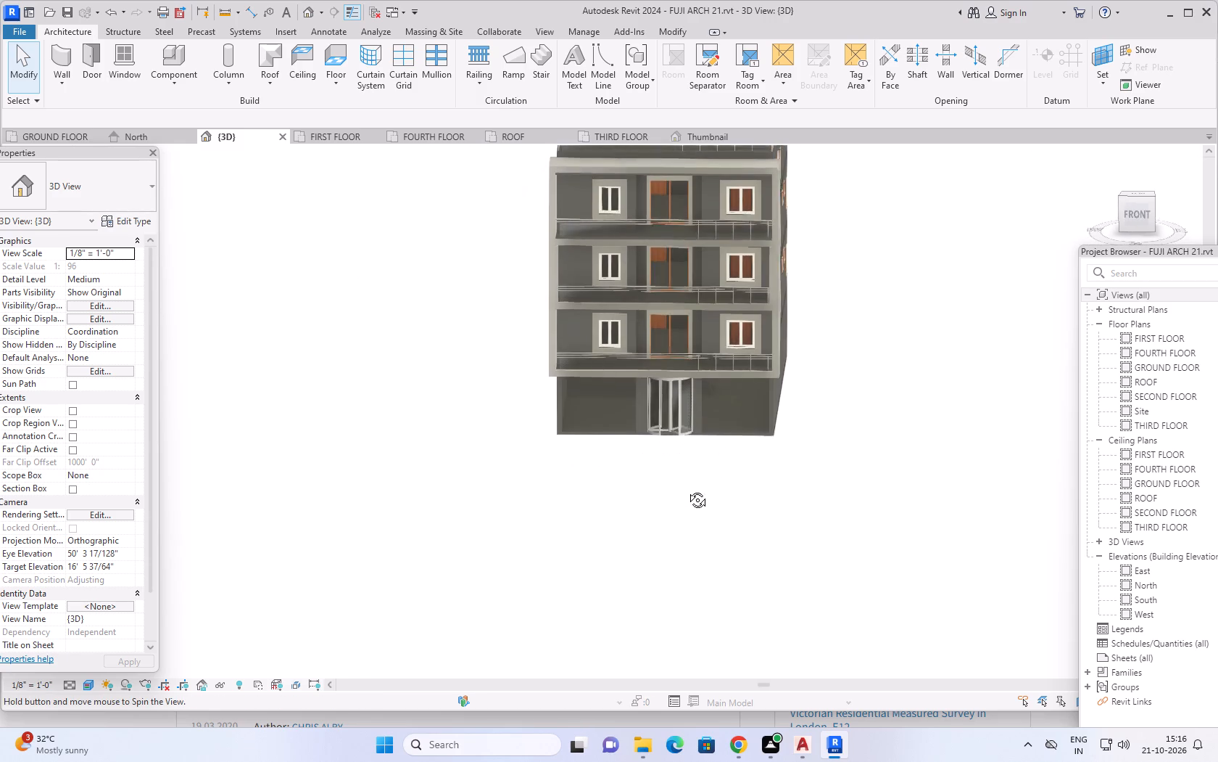
middle_click_drag(687, 489, 705, 486)
middle_click_drag(669, 487, 520, 574)
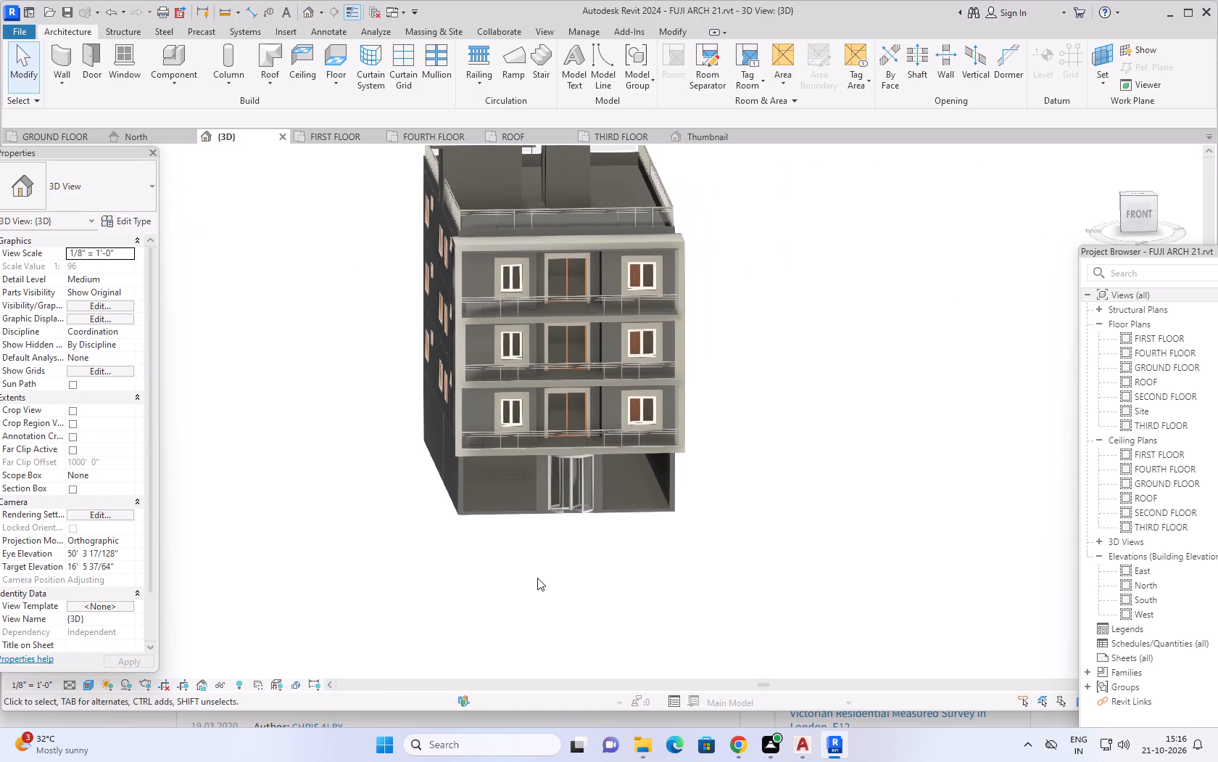
middle_click_drag(583, 584, 616, 568, "shift")
scroll(806, 450, "up", 2)
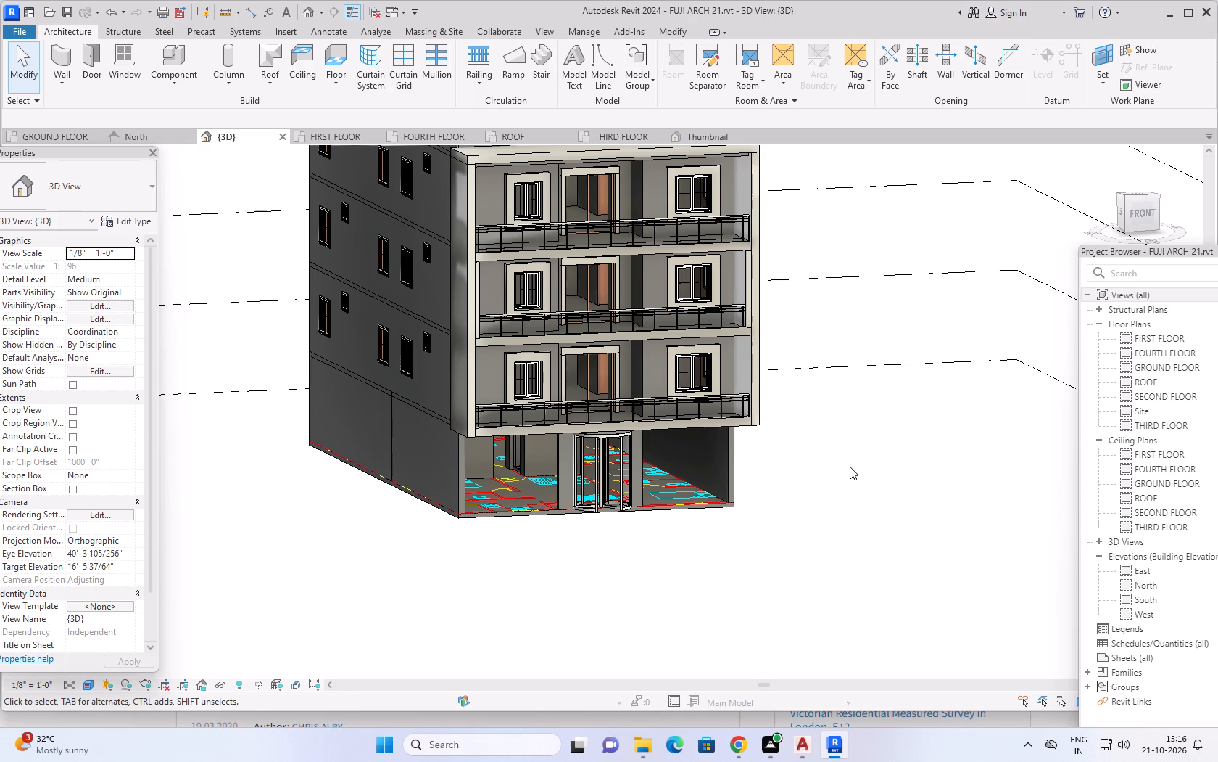
scroll(887, 512, "down", 1)
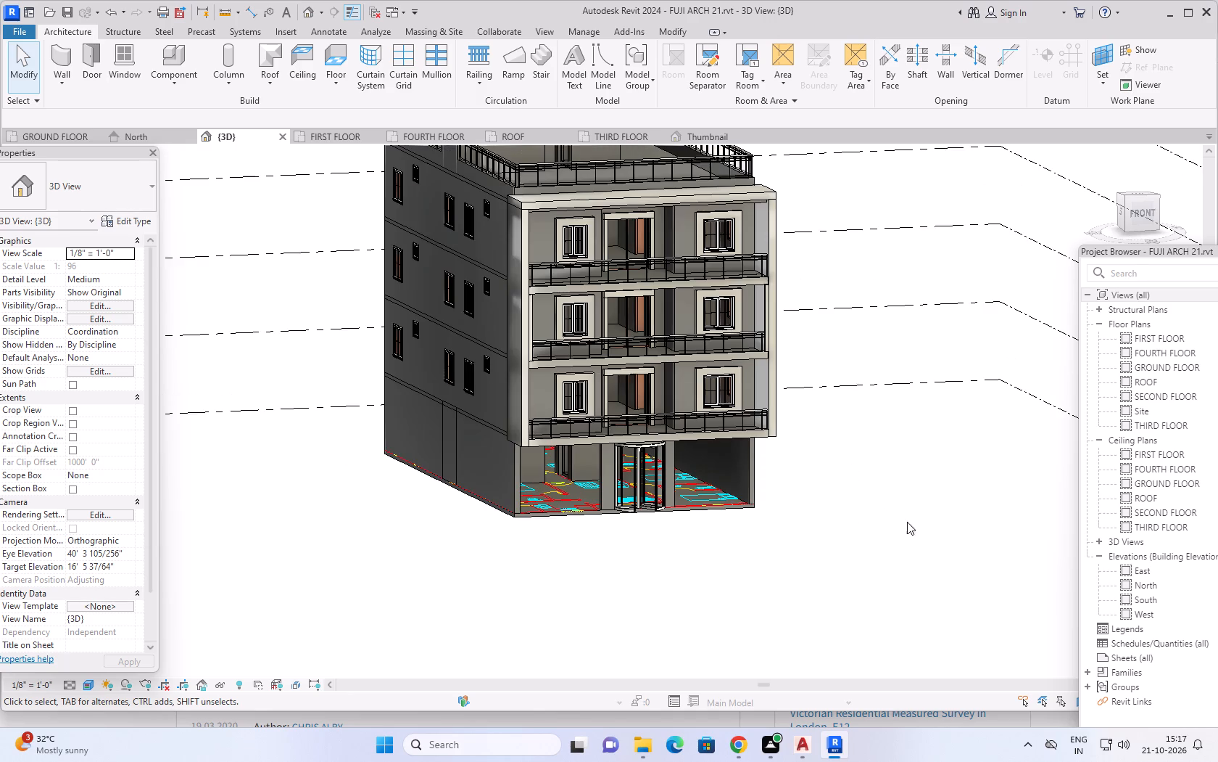
middle_click_drag(829, 522, 859, 526)
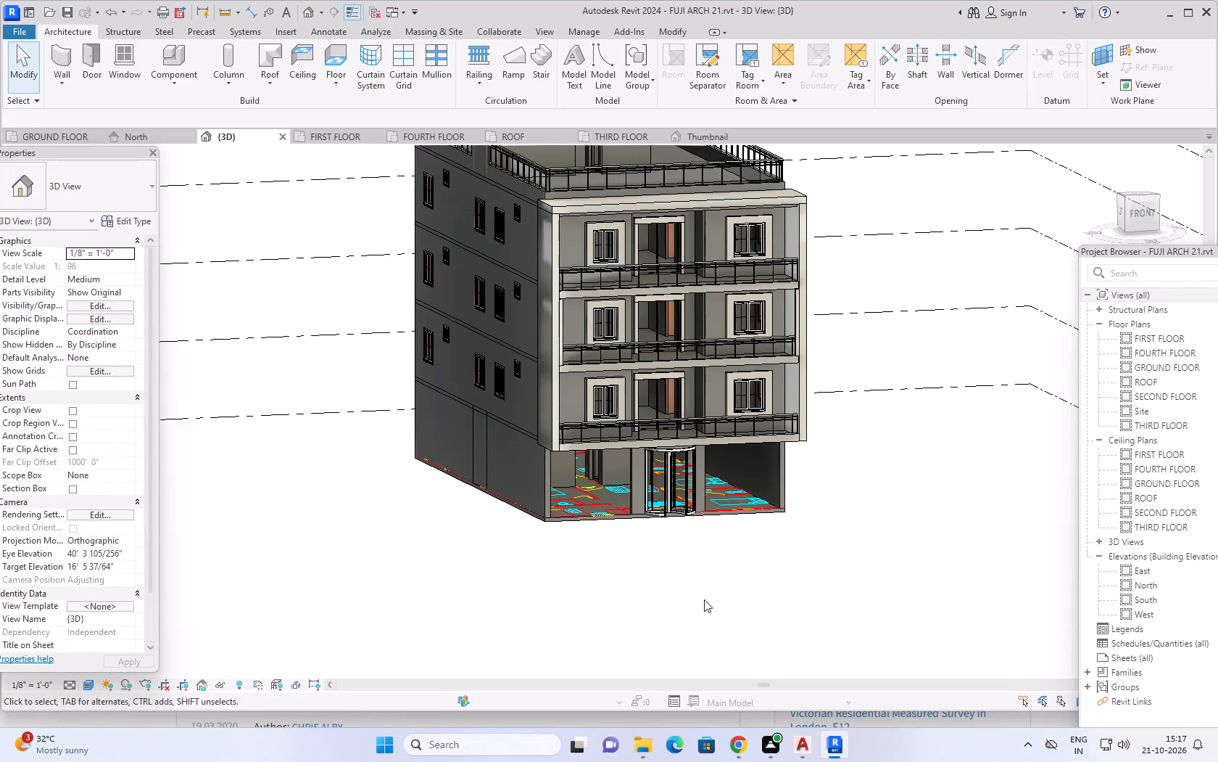
scroll(706, 610, "up", 1)
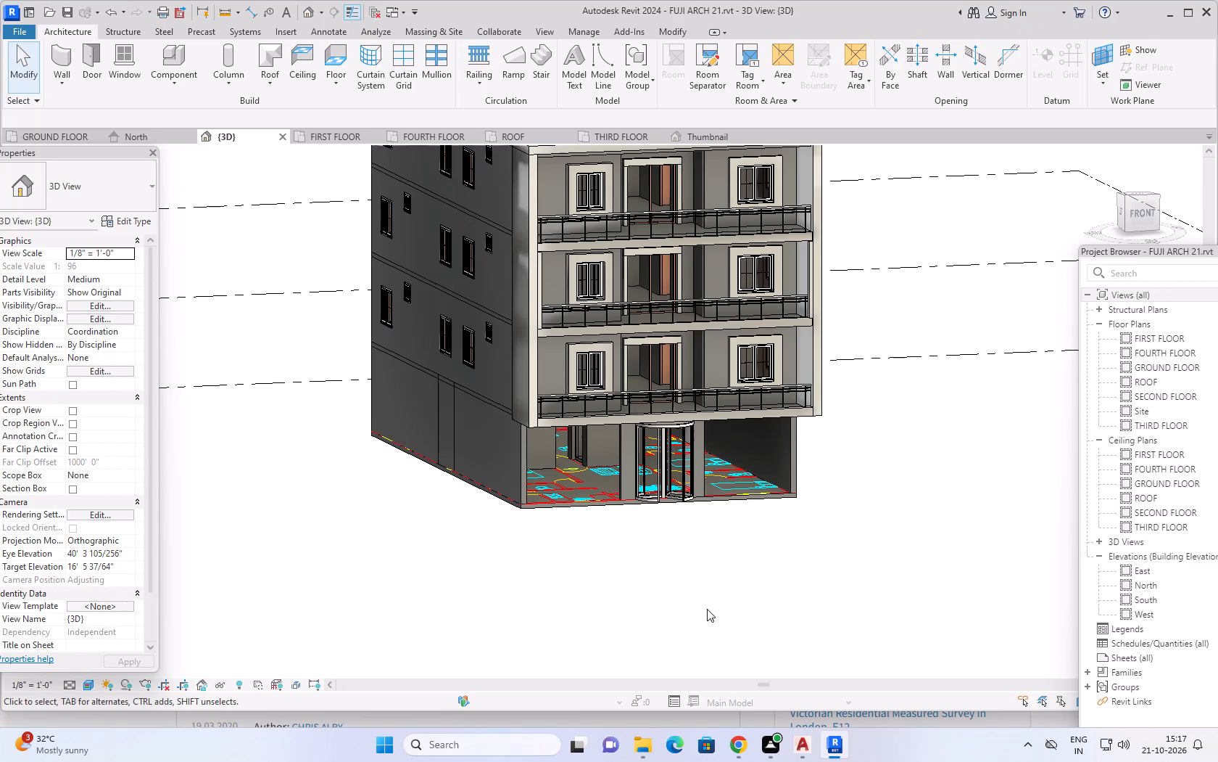
scroll(707, 609, "up", 2)
middle_click_drag(831, 494, 818, 560)
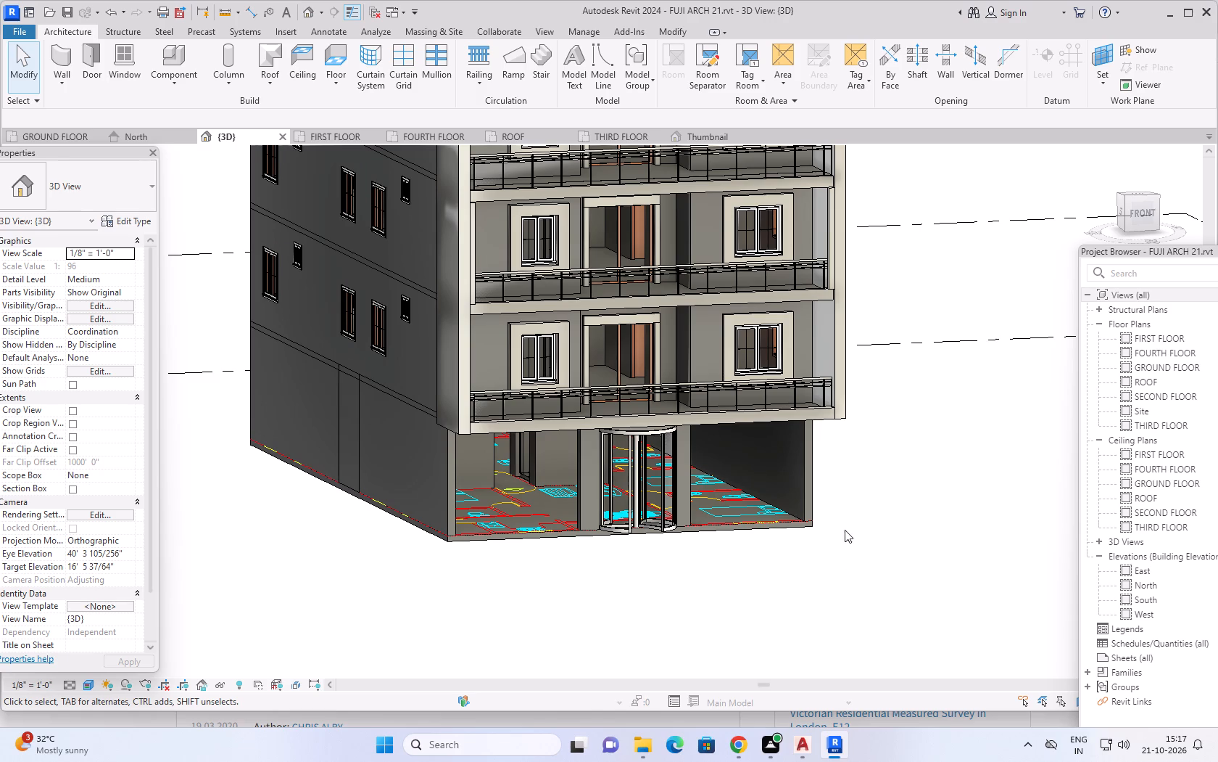
scroll(849, 526, "down", 3)
middle_click_drag(900, 519, 828, 564)
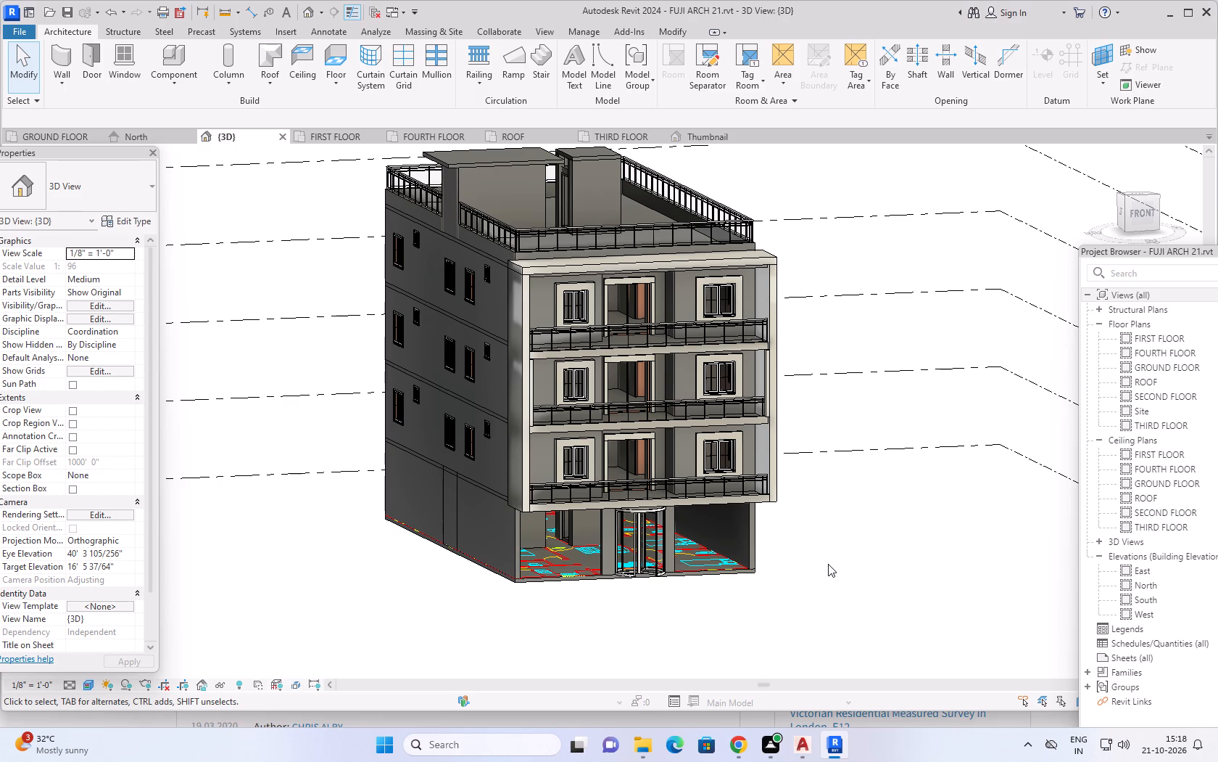
Examine both side walls and the projecting balcony frame around the front corners of the building in 3D.
middle_click_drag(919, 501, 821, 520)
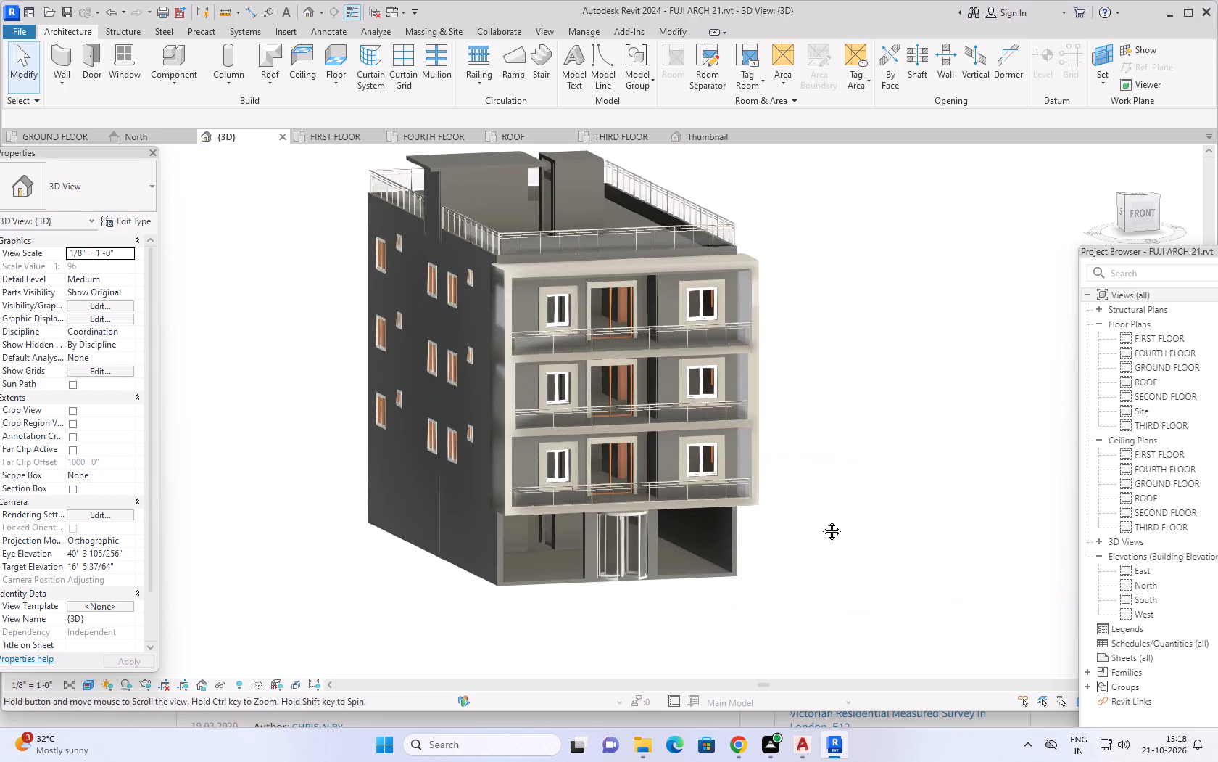
middle_click_drag(821, 520, 809, 524)
middle_click_drag(803, 539, 858, 501, "shift")
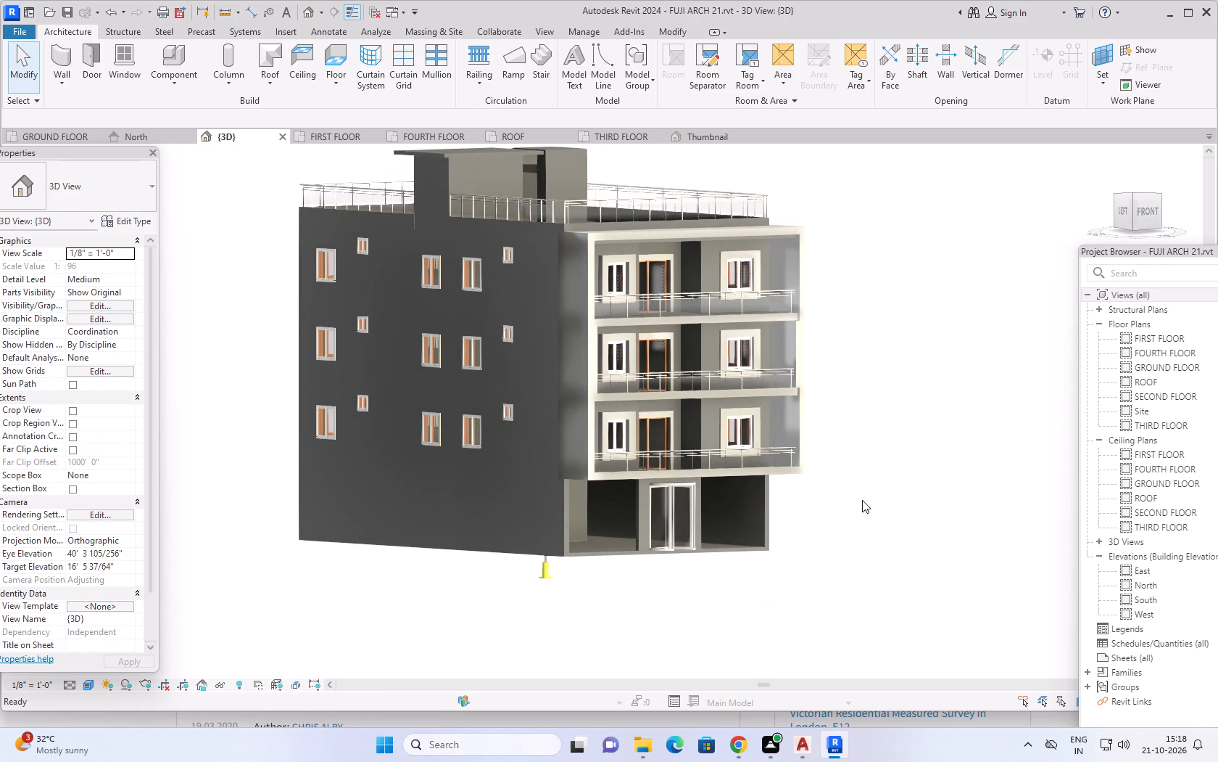
middle_click_drag(874, 497, 821, 547)
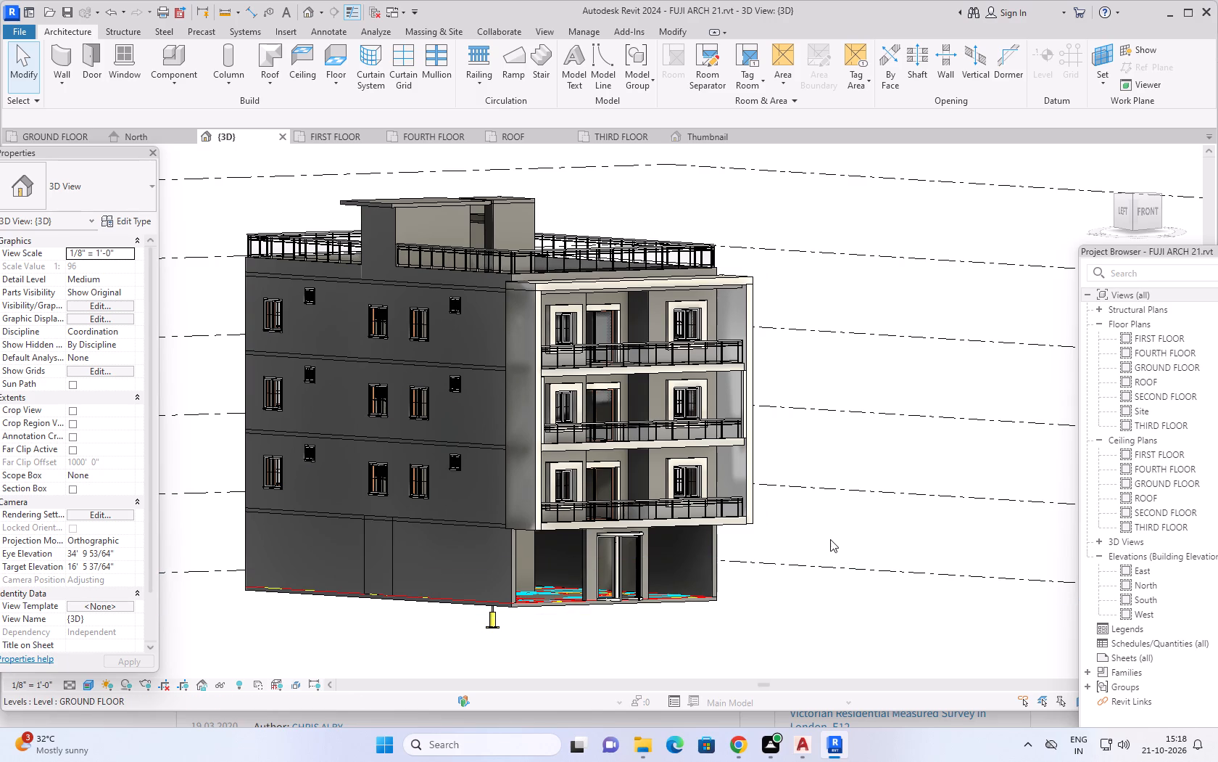
middle_click_drag(830, 536, 813, 565)
scroll(799, 377, "up", 2)
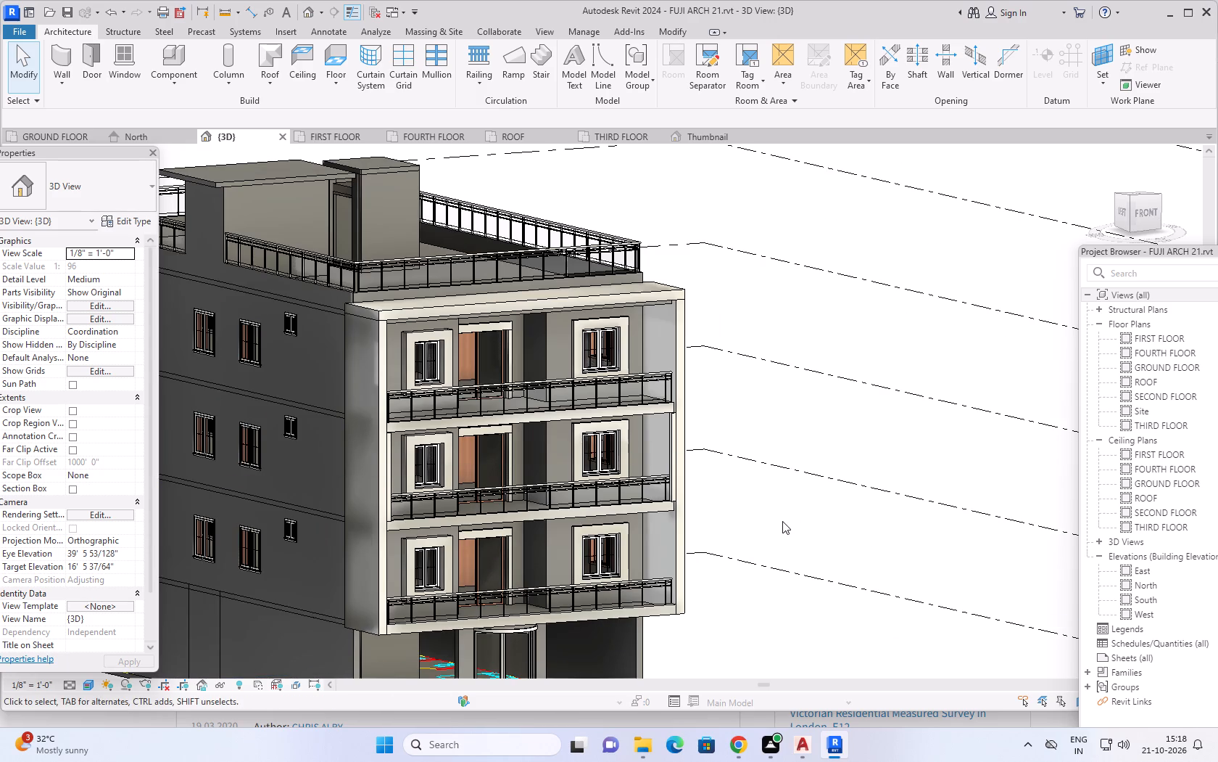
scroll(784, 520, "down", 1)
middle_click_drag(786, 517, 835, 409)
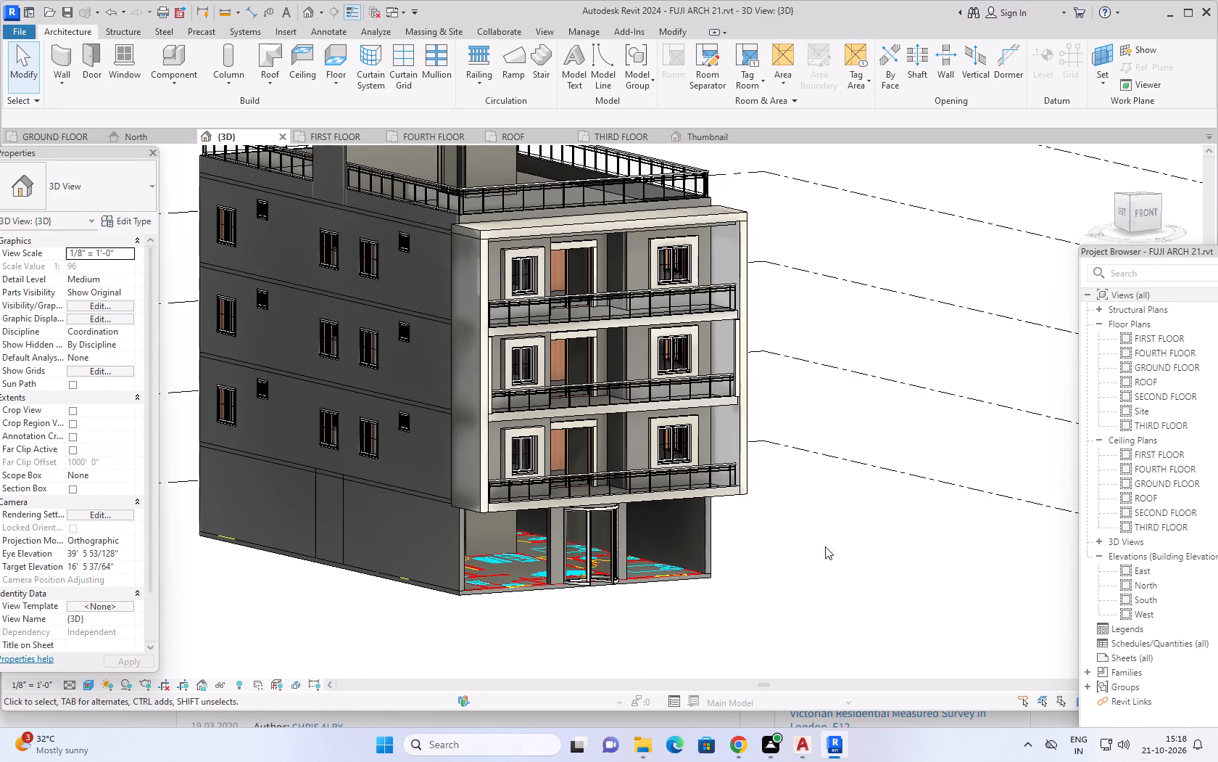
middle_click_drag(825, 562, 700, 583)
middle_click_drag(663, 509, 900, 409)
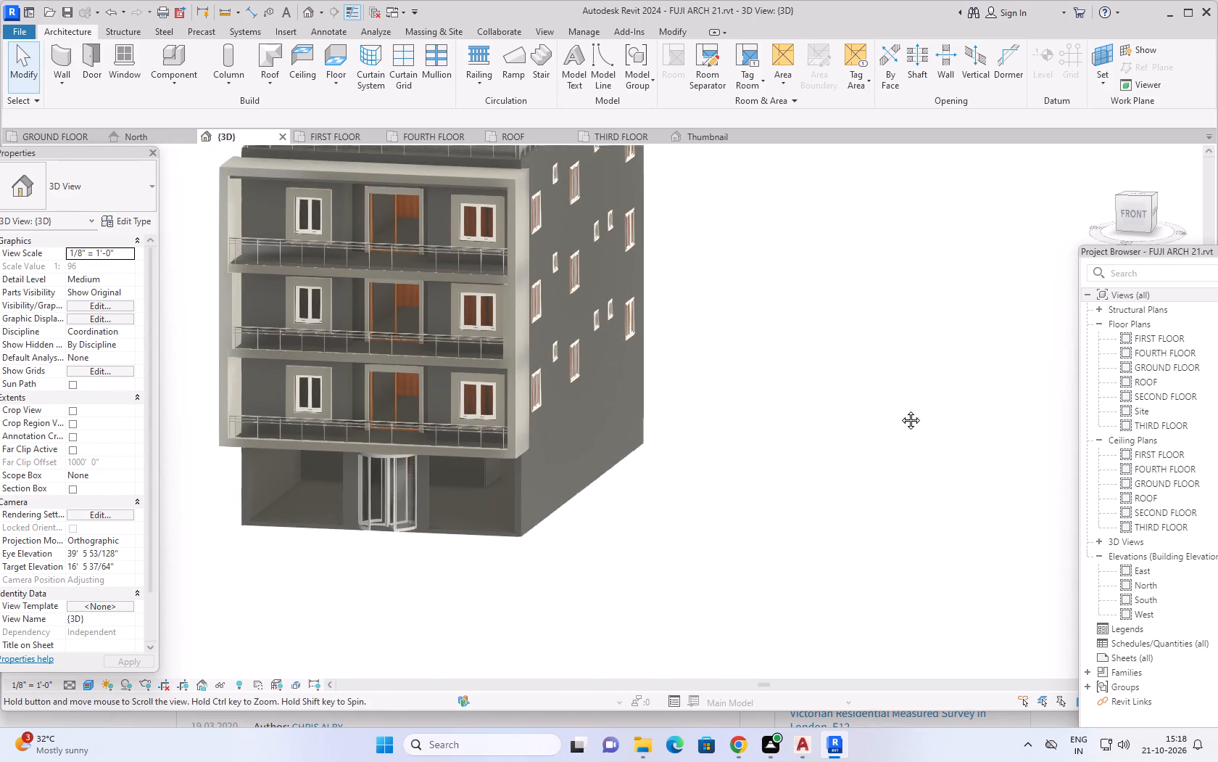
middle_click_drag(900, 409, 917, 412)
middle_click_drag(884, 511, 763, 546)
middle_click_drag(761, 474, 1044, 463)
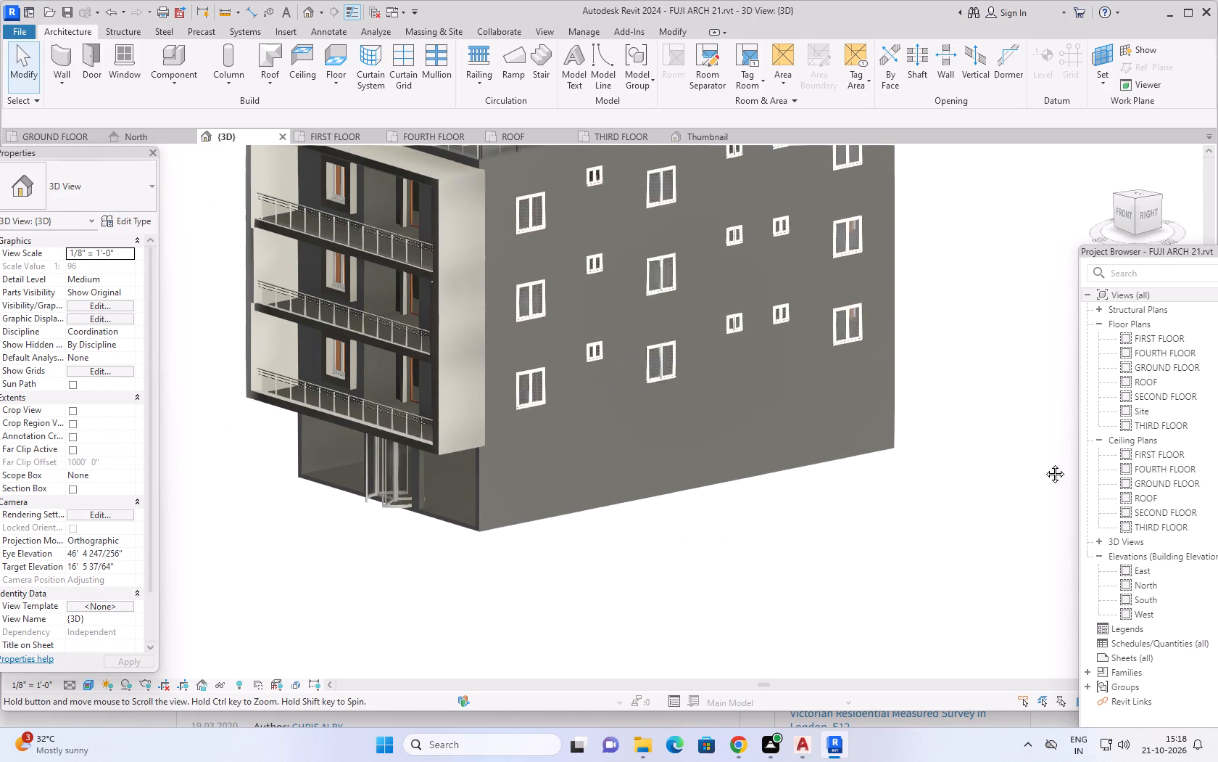
middle_click_drag(1044, 463, 1048, 467)
middle_click_drag(639, 556, 811, 610)
middle_click_drag(812, 609, 807, 613)
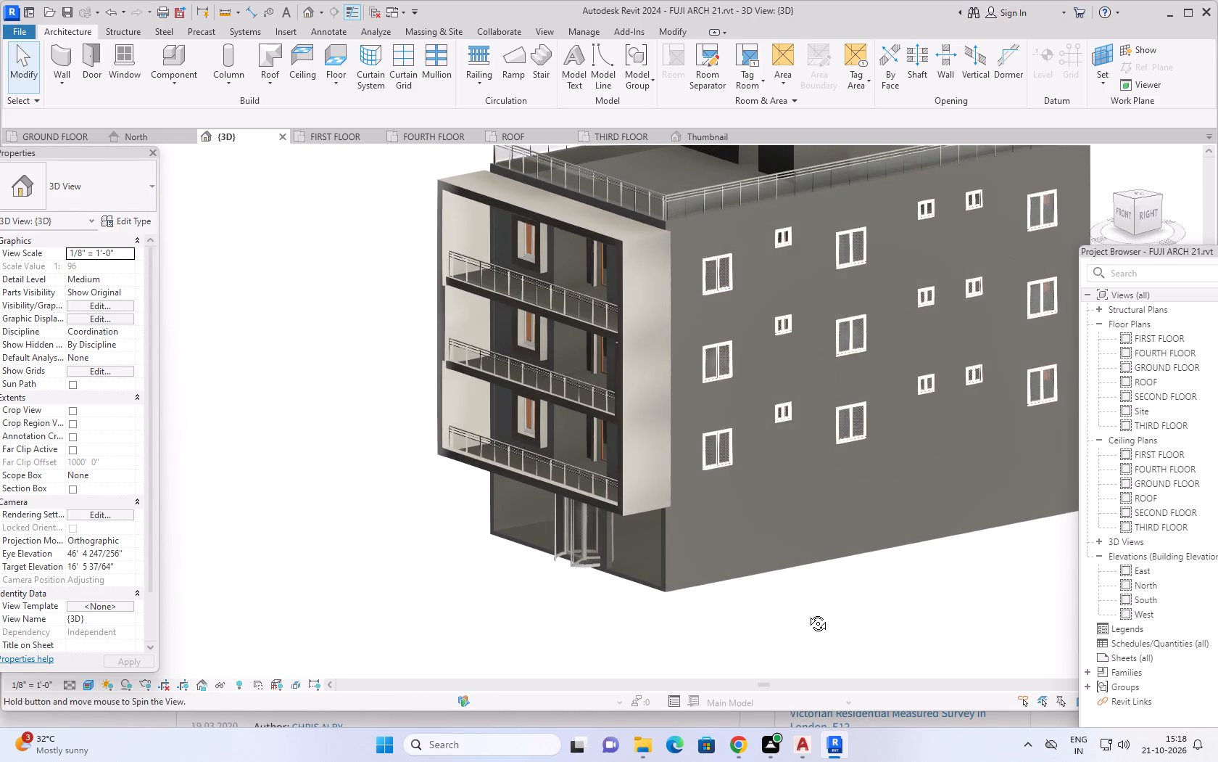
middle_click_drag(807, 613, 779, 620)
Inspect the railed front balconies, roof terrace edge and ground-floor entrance in 3D from raised front angles.
scroll(493, 559, "up", 2)
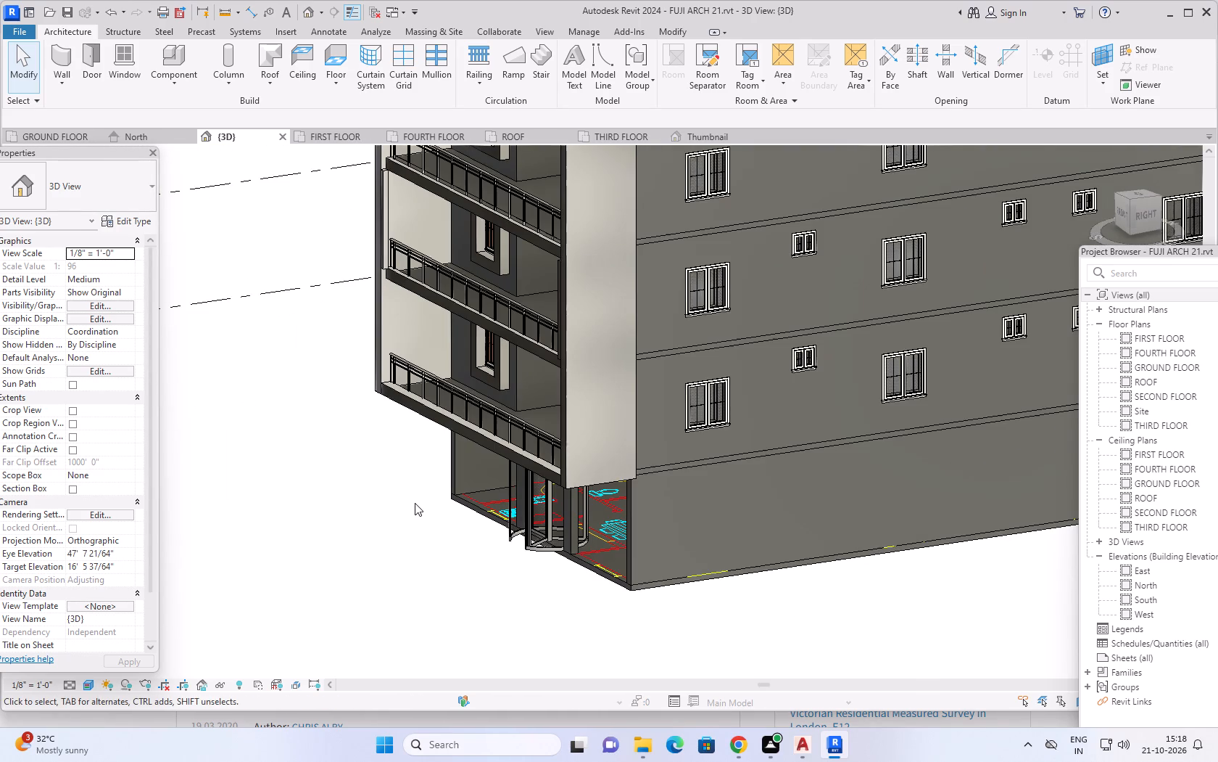
middle_click_drag(346, 458, 373, 548)
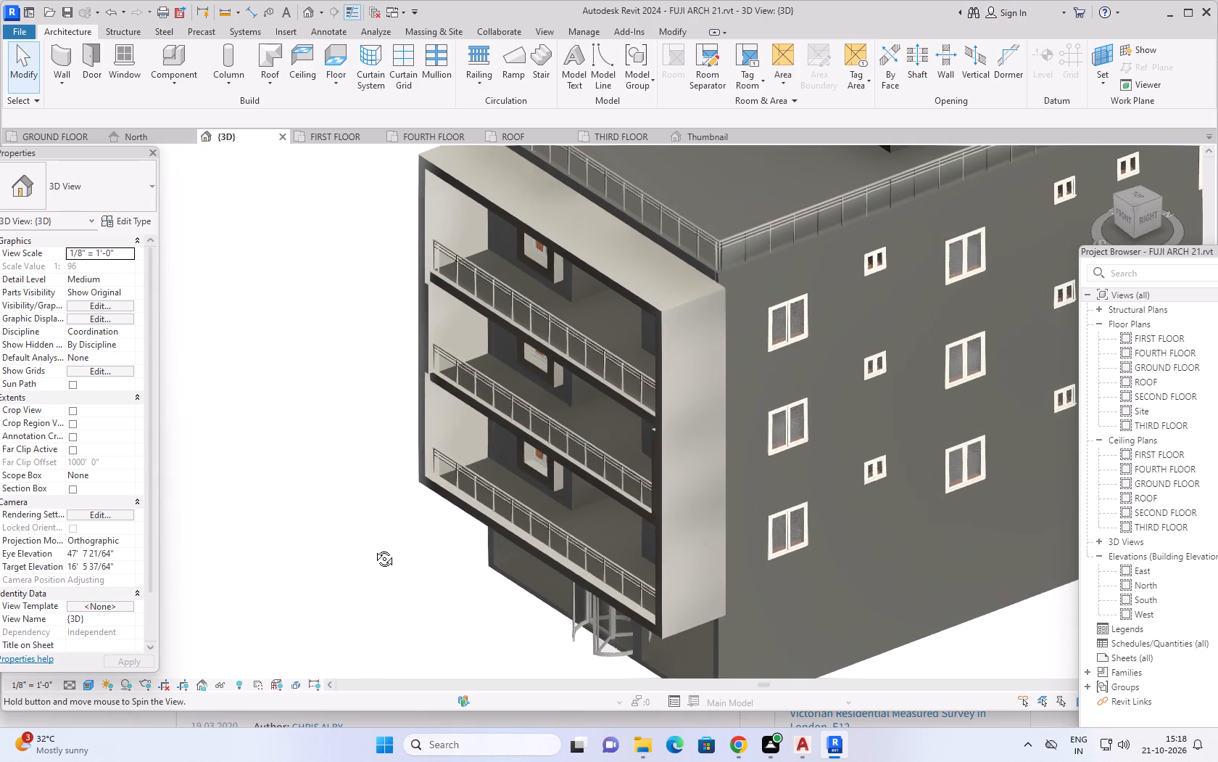
middle_click_drag(373, 548, 372, 541)
middle_click_drag(345, 451, 275, 489)
middle_click_drag(274, 483, 342, 517)
scroll(274, 483, "up", 1)
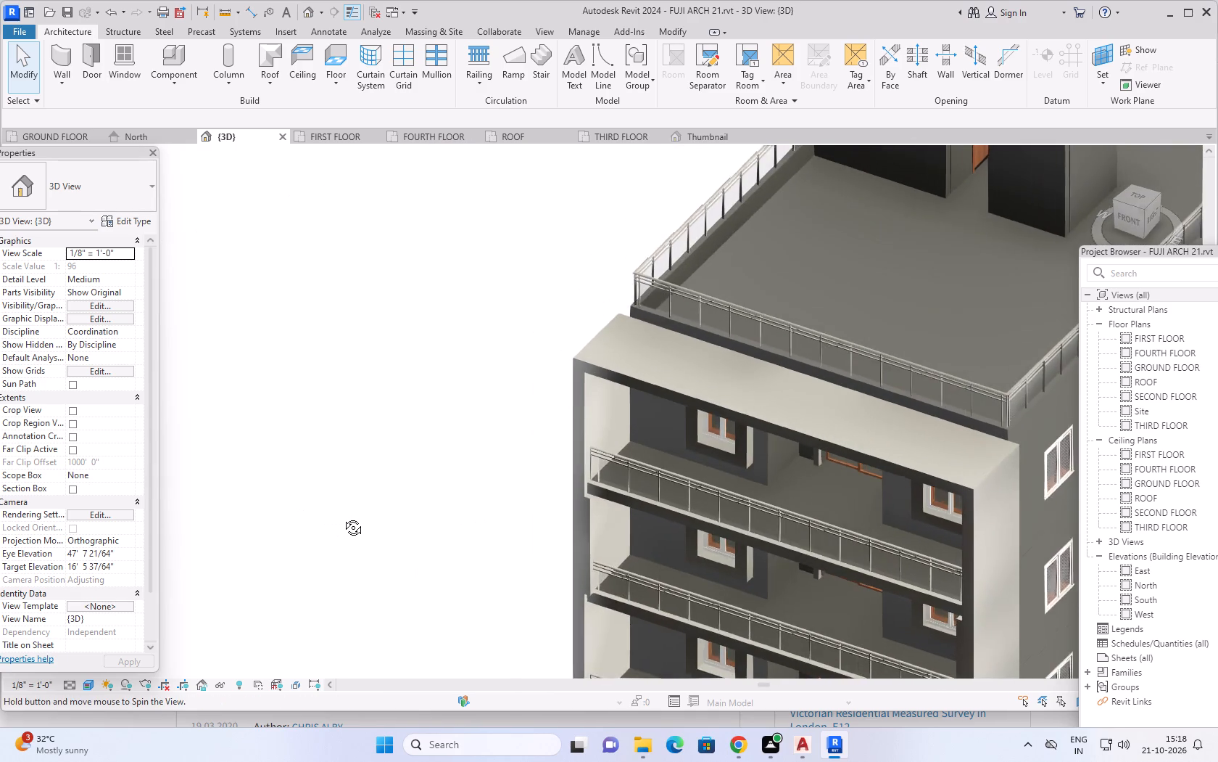
middle_click_drag(342, 517, 360, 504)
middle_click_drag(461, 441, 265, 374)
middle_click_drag(313, 435, 381, 450)
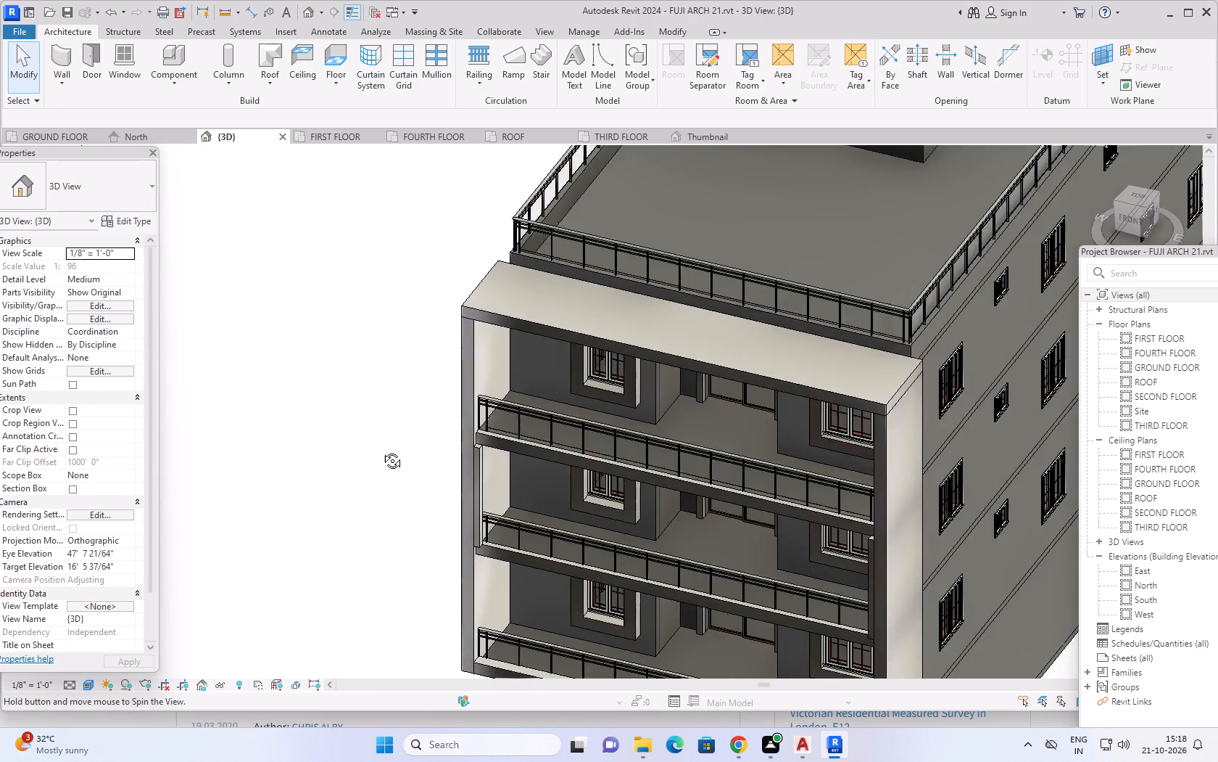
middle_click_drag(381, 450, 404, 443)
middle_click_drag(552, 374, 195, 362)
middle_click_drag(331, 438, 344, 356)
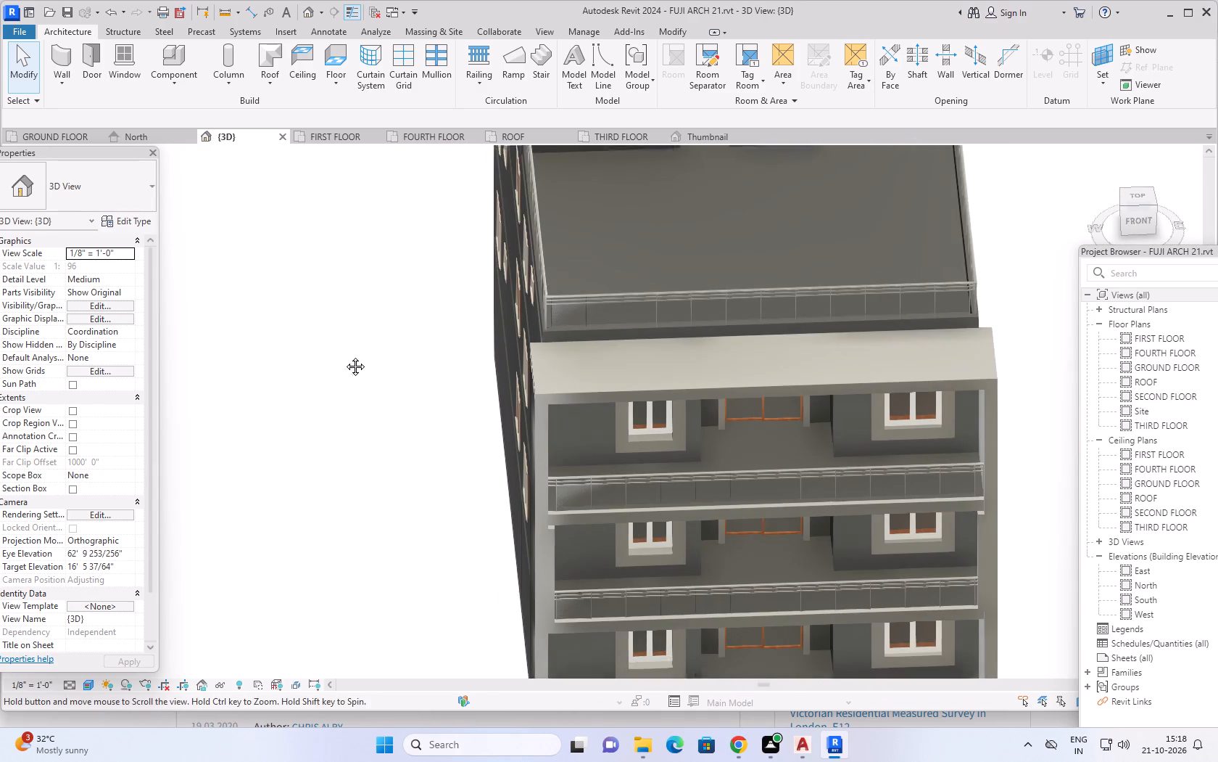
middle_click_drag(344, 356, 344, 259)
middle_click_drag(400, 393, 355, 314)
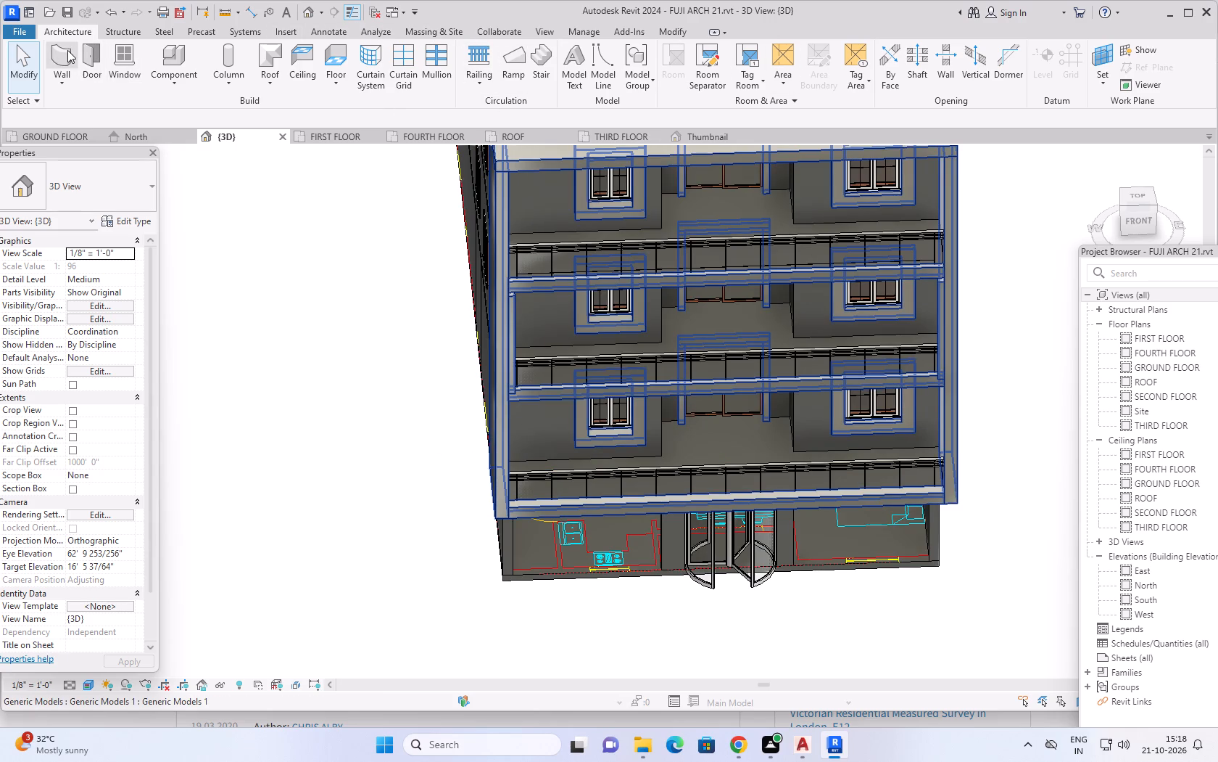
Start loading a family for the Door tool and look through the Doors folder and the US library's category folders.
left_click(91, 52)
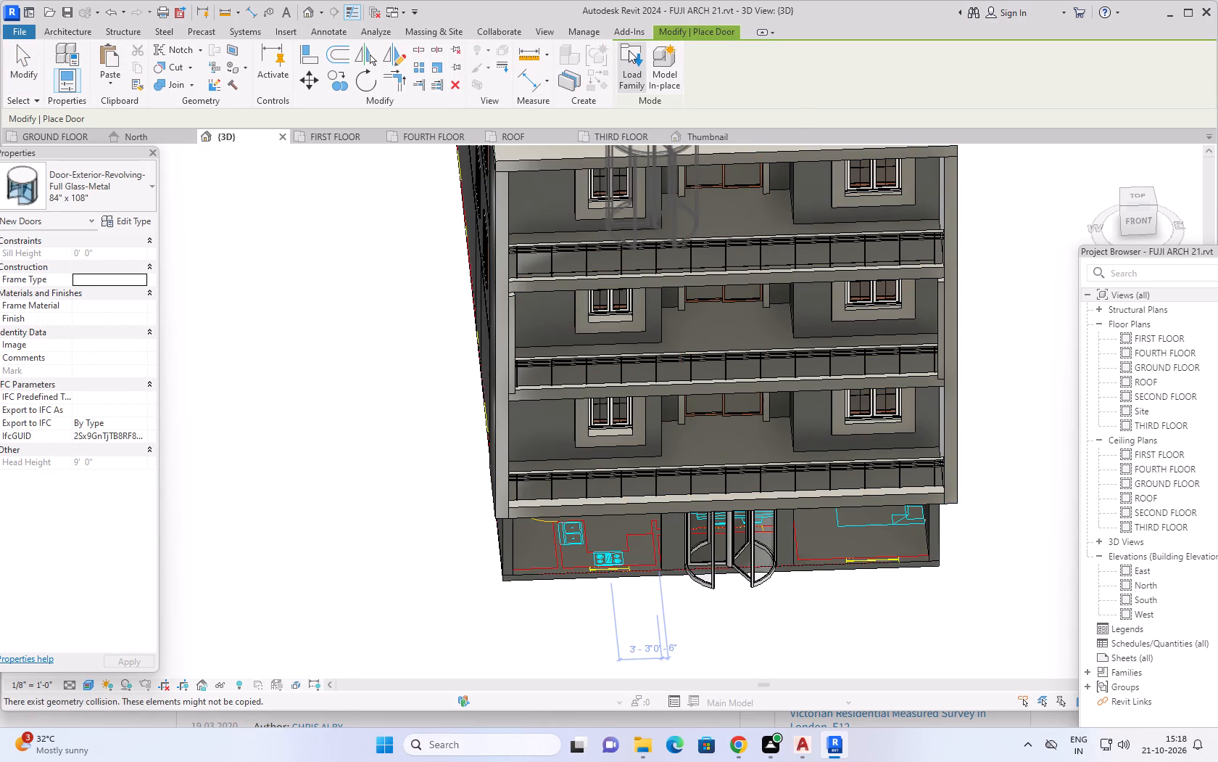
left_click(629, 50)
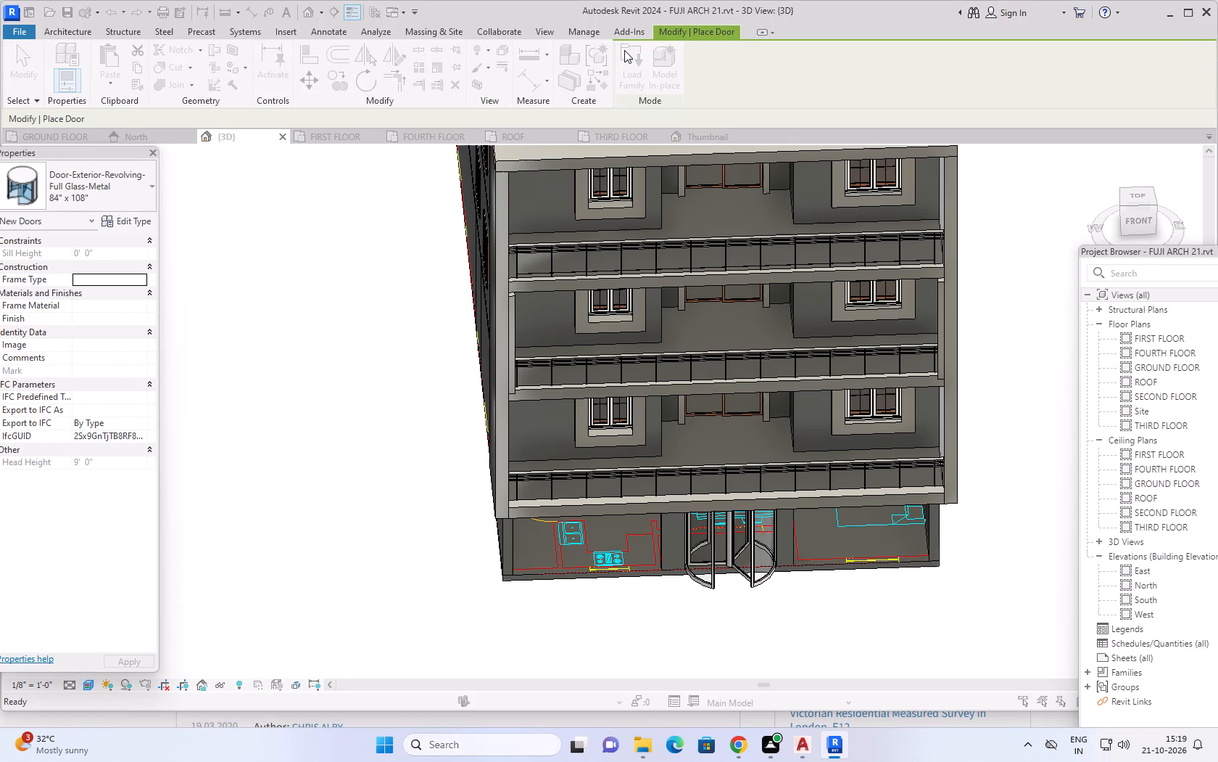
left_click(785, 212)
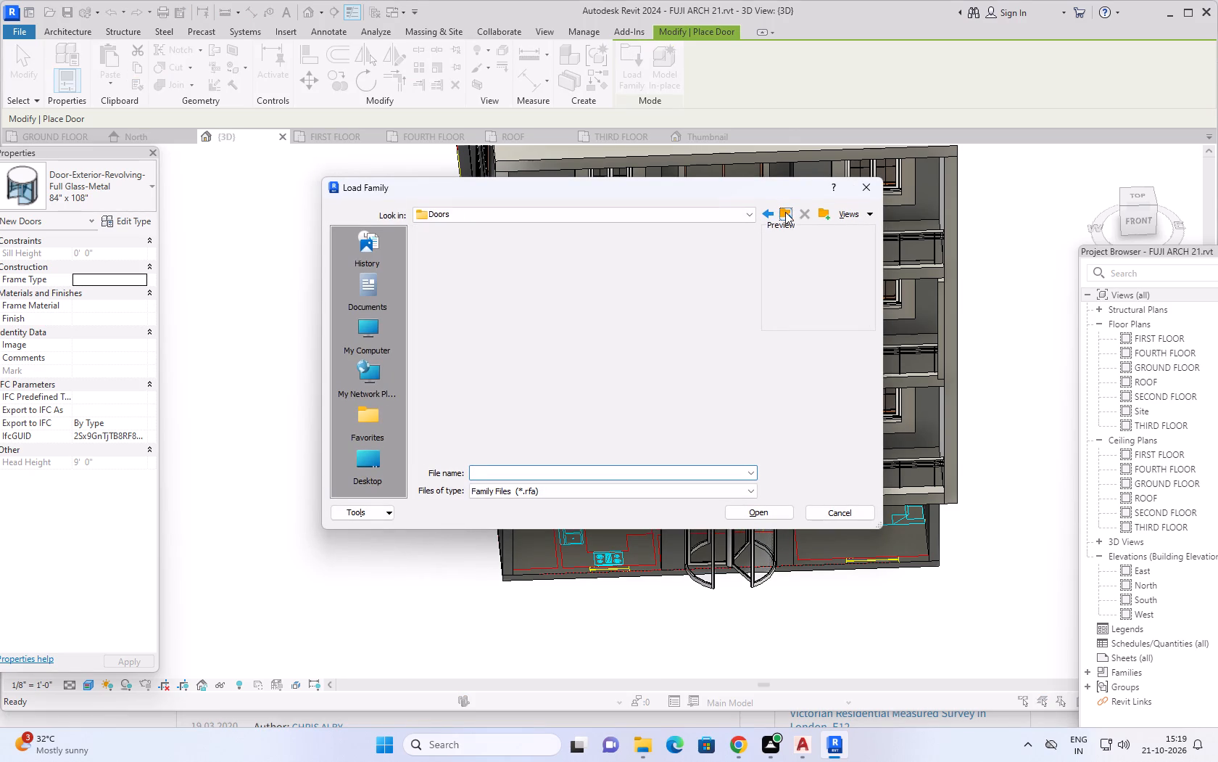
scroll(515, 319, "down", 2)
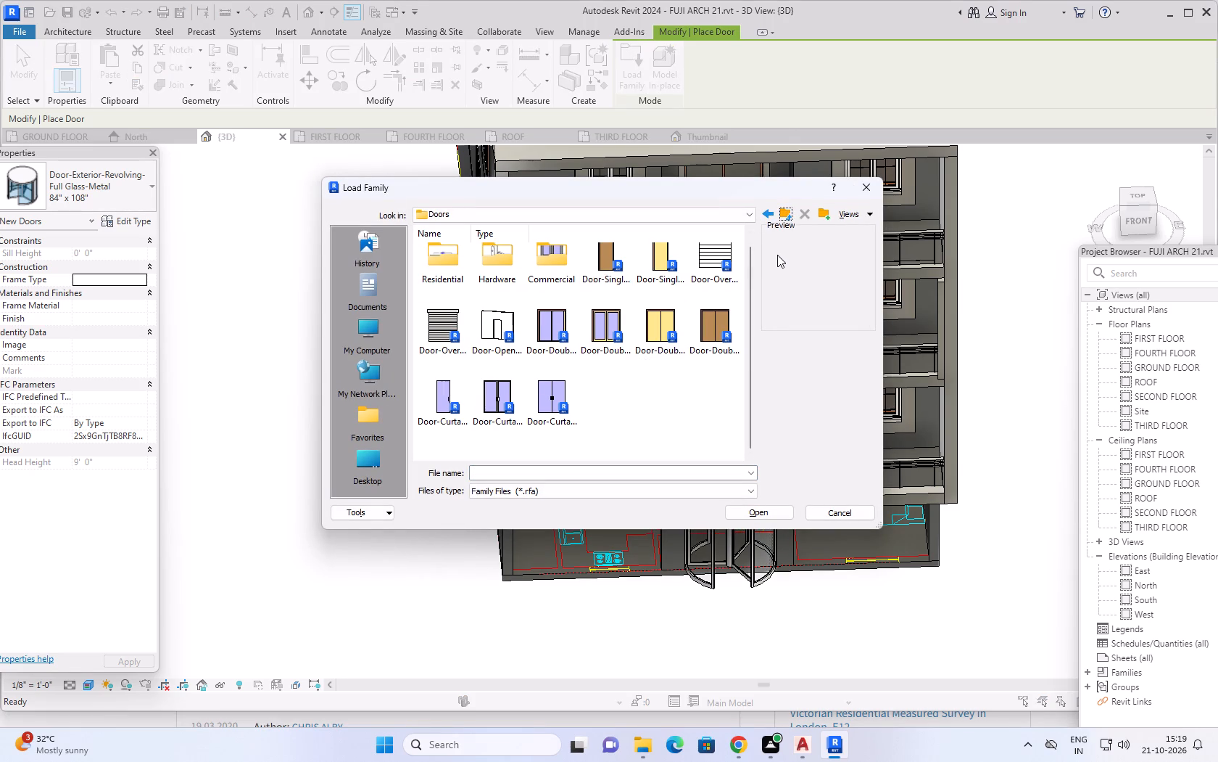
left_click(782, 213)
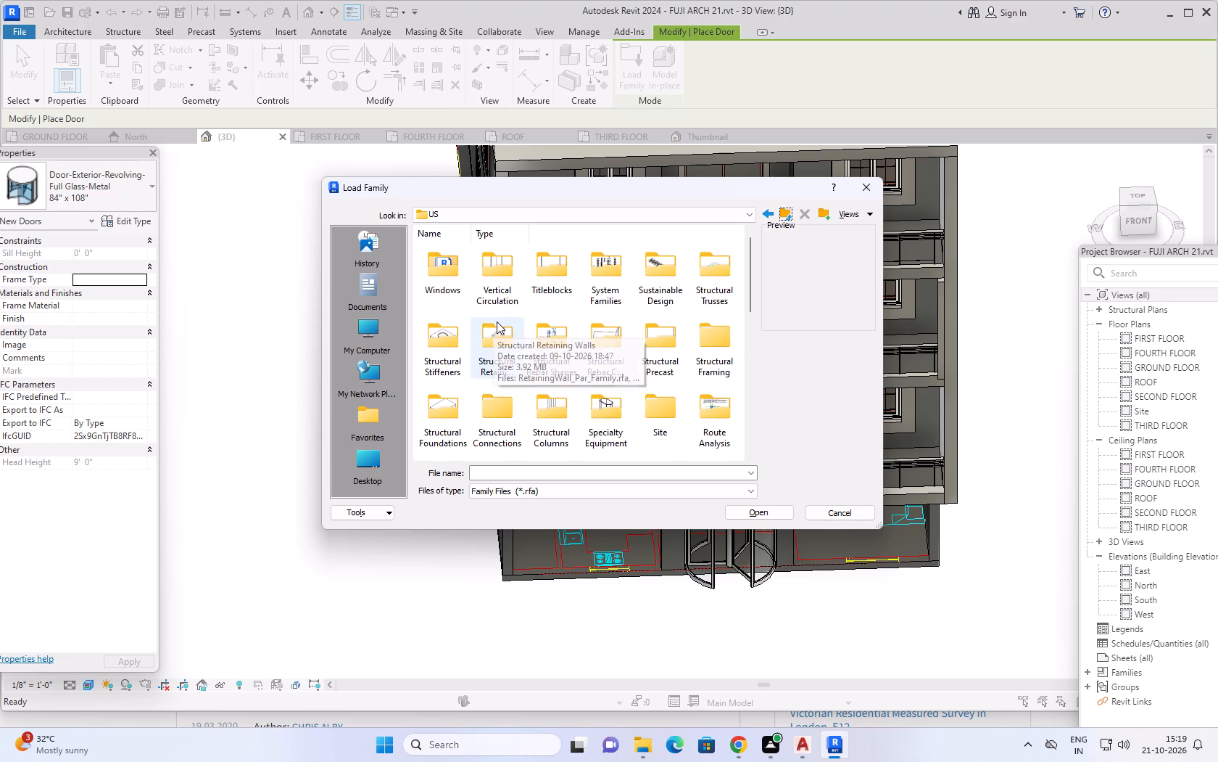
scroll(497, 321, "down", 9)
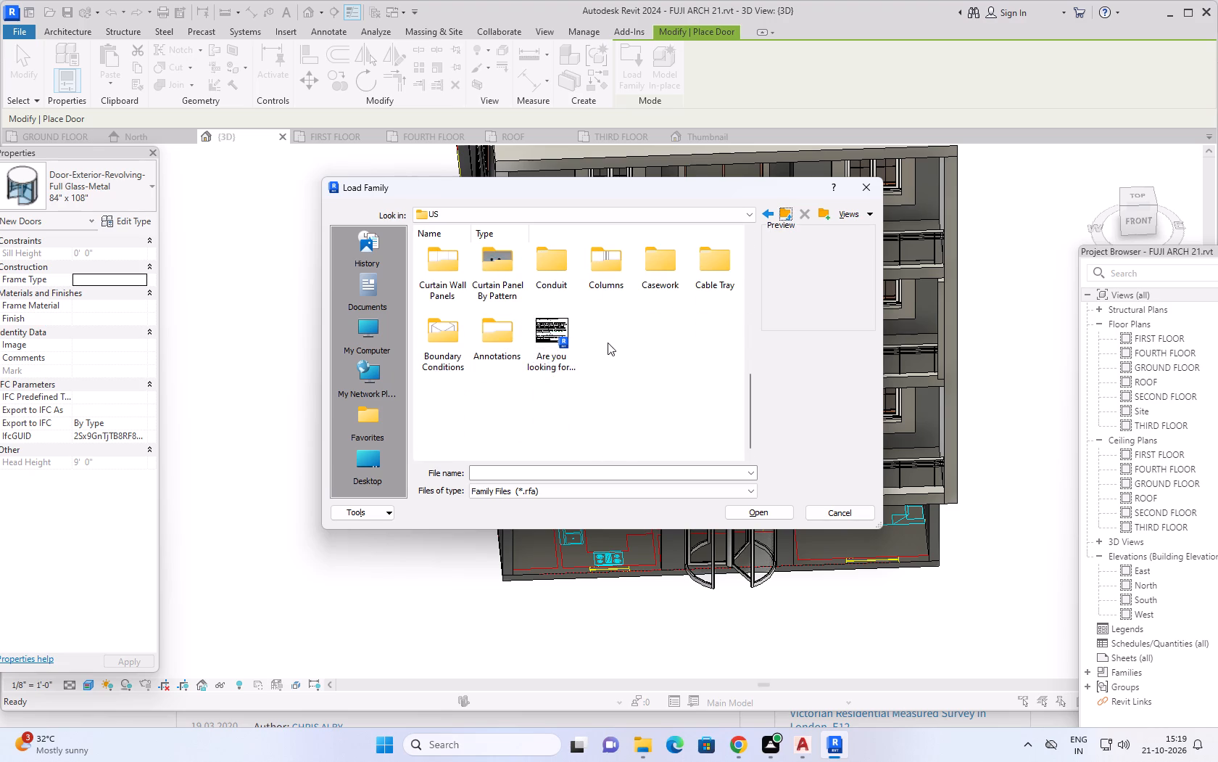
scroll(607, 359, "up", 12)
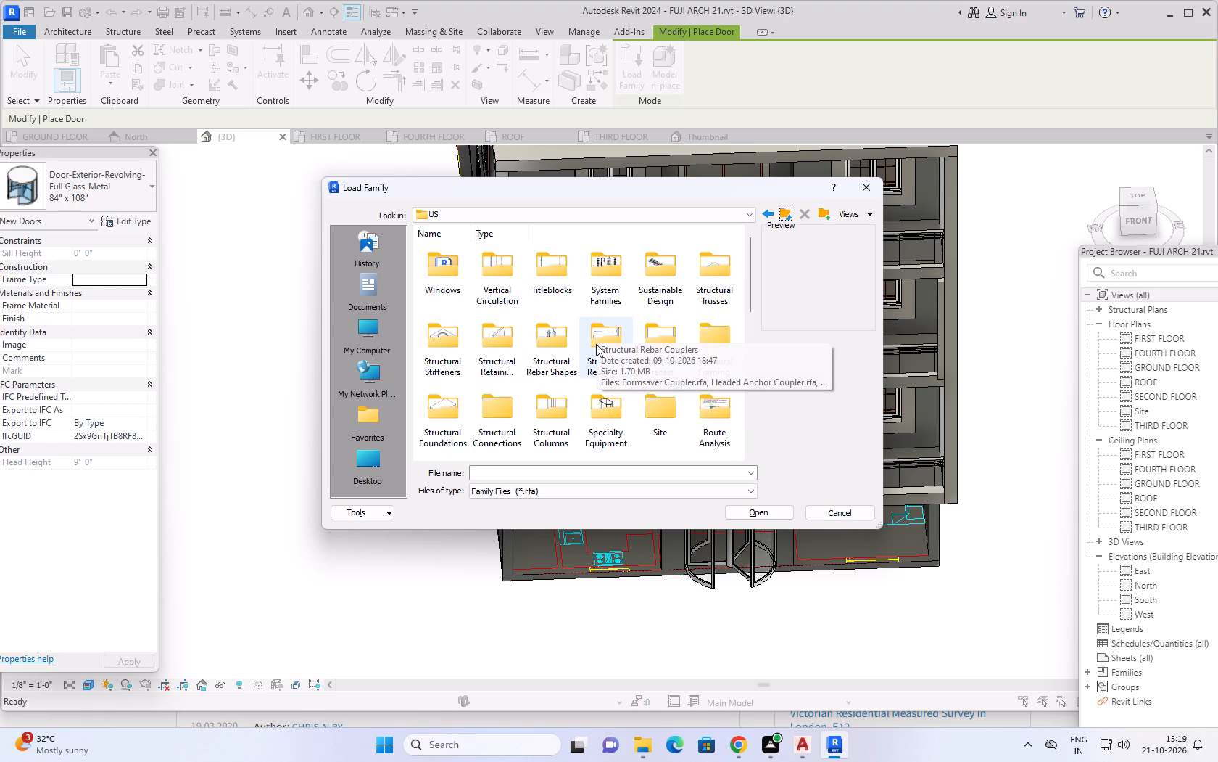
Browse the Site library's Logistics and Accessories folders for components suited to the building's front.
double_click(655, 416)
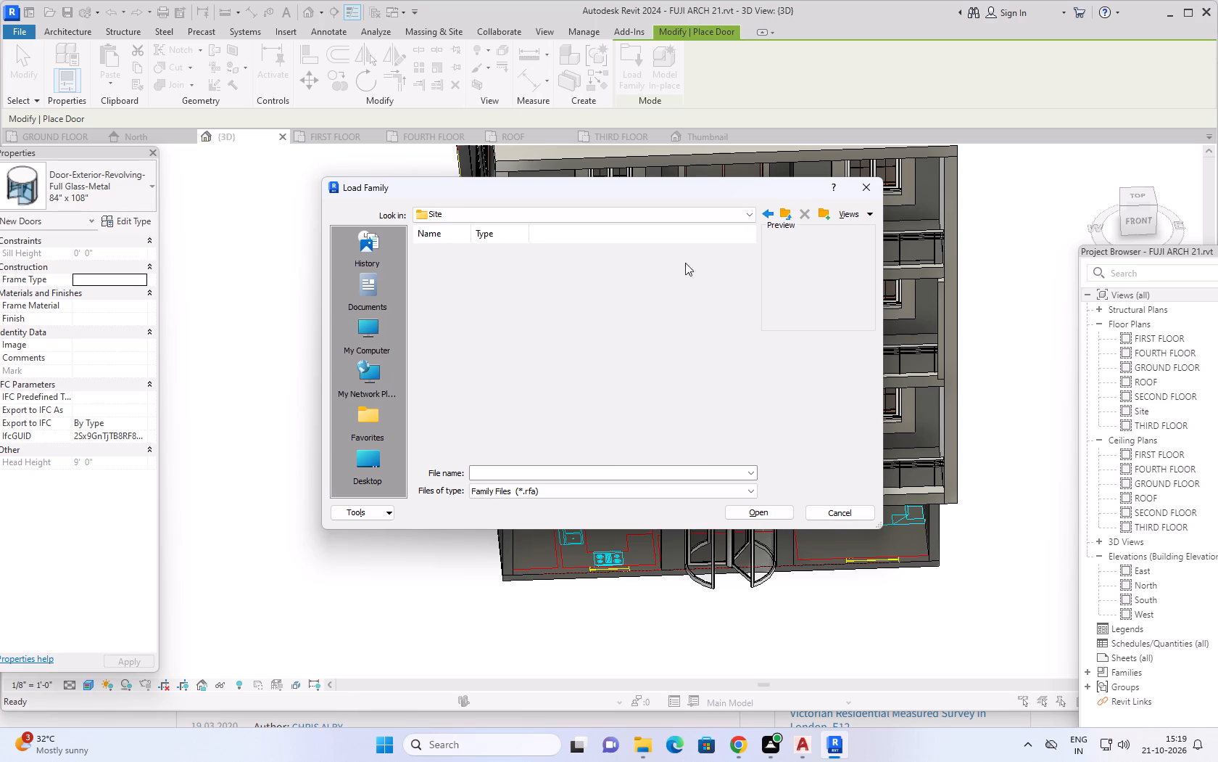
double_click(565, 261)
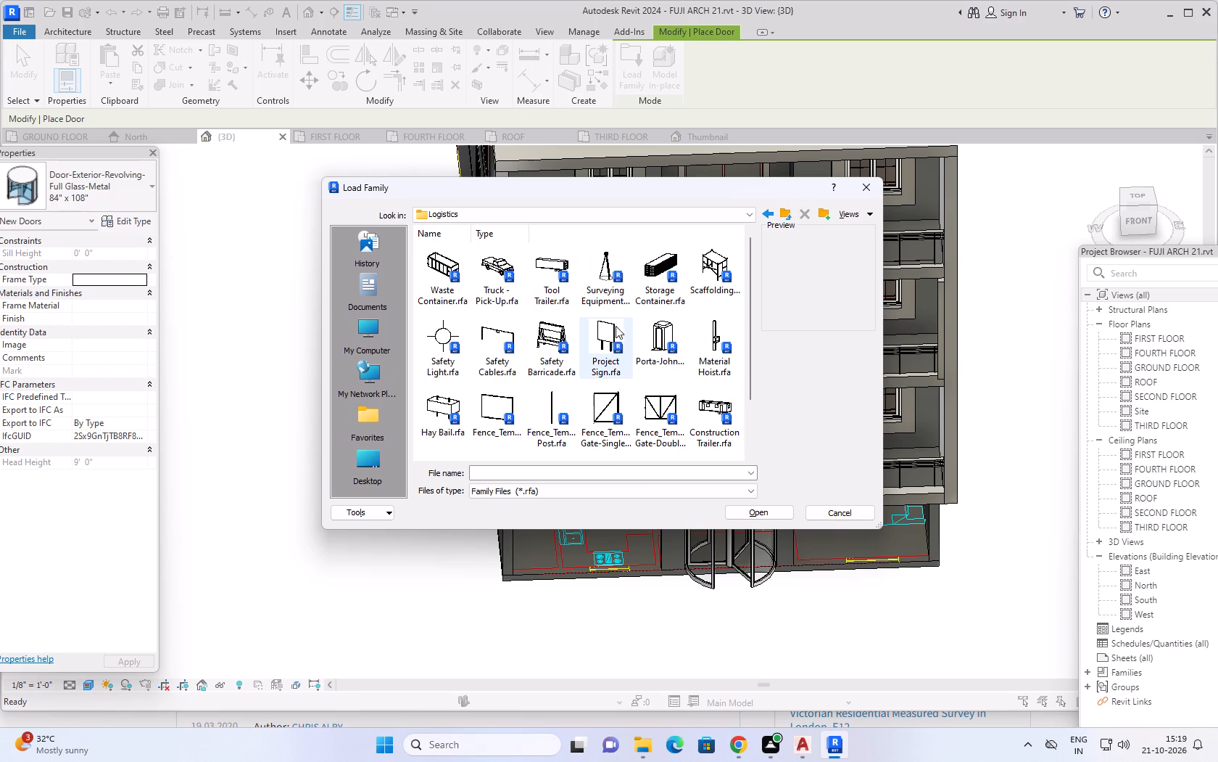
scroll(549, 315, "down", 4)
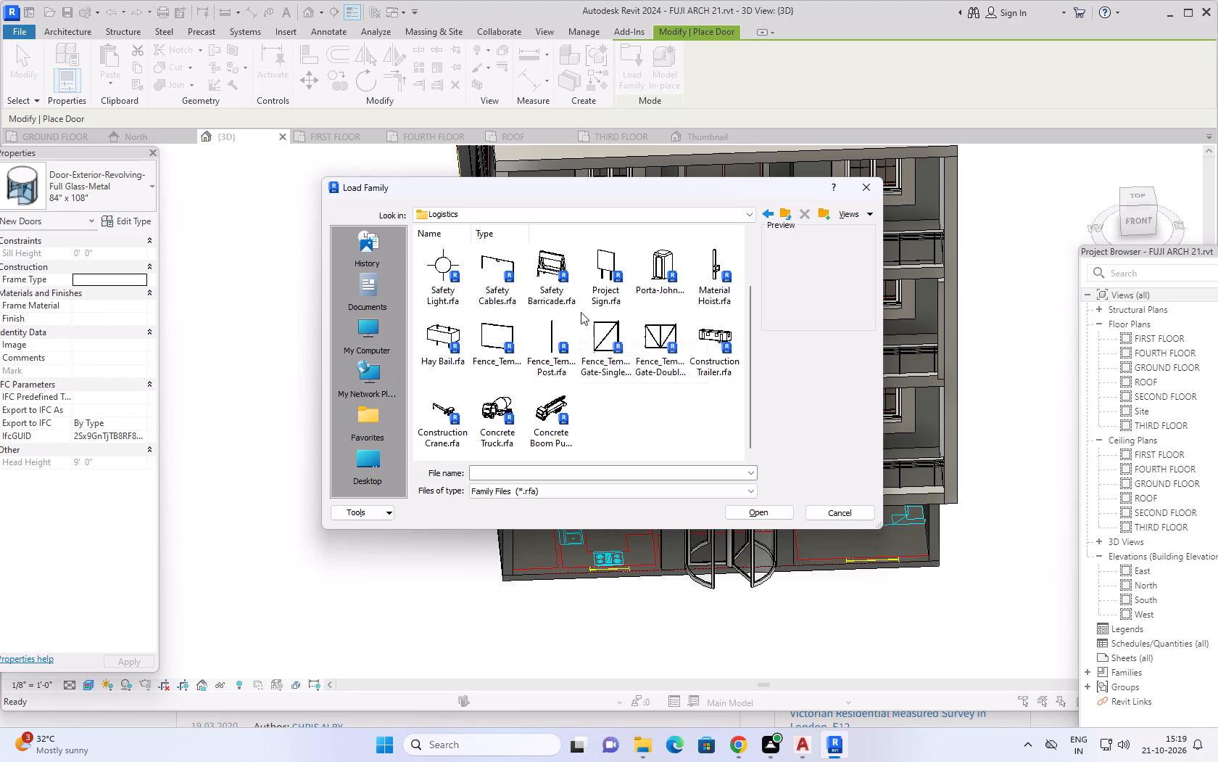
scroll(617, 351, "down", 4)
scroll(624, 380, "up", 7)
scroll(624, 380, "down", 8)
left_click(788, 212)
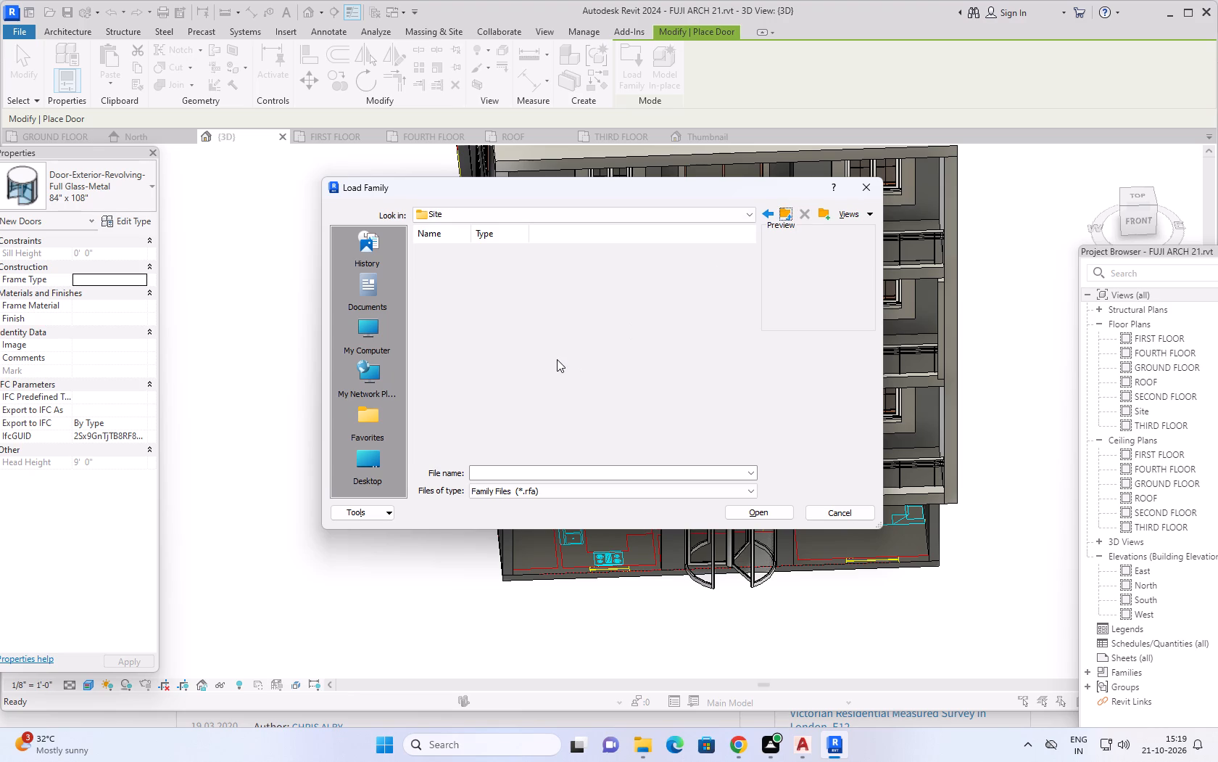
double_click(610, 264)
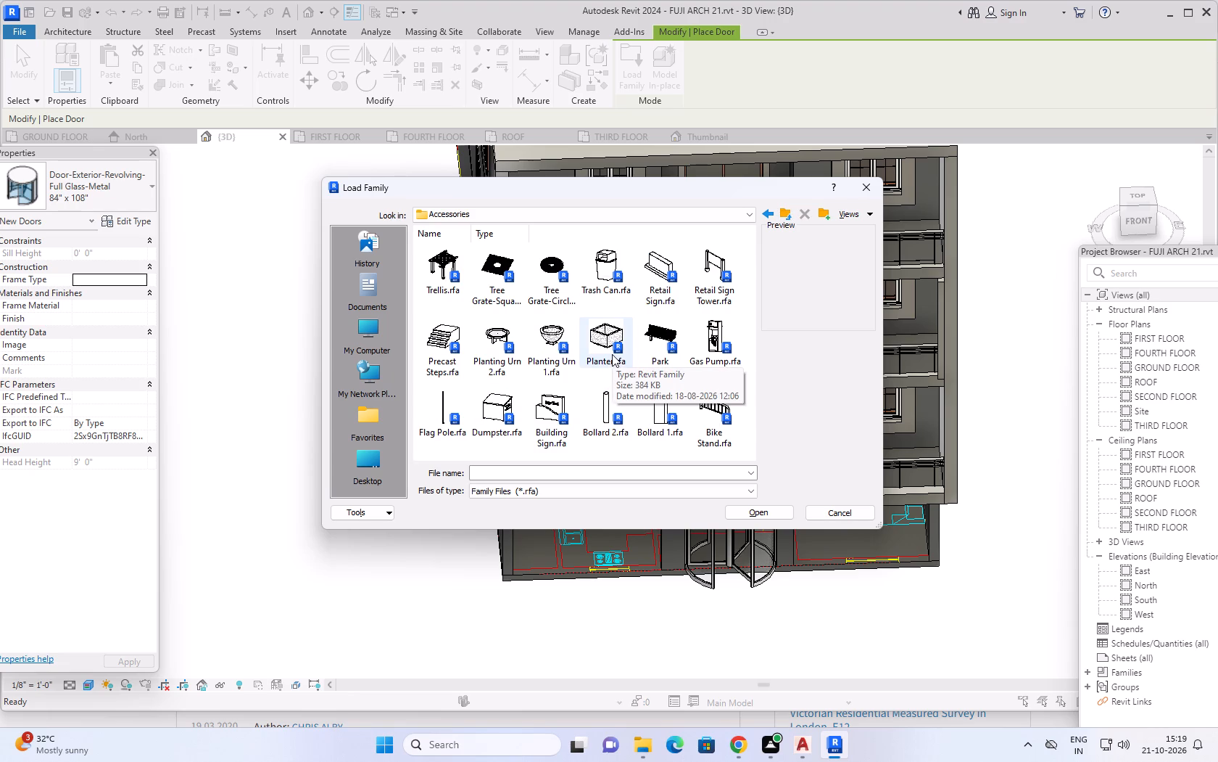
left_click(789, 211)
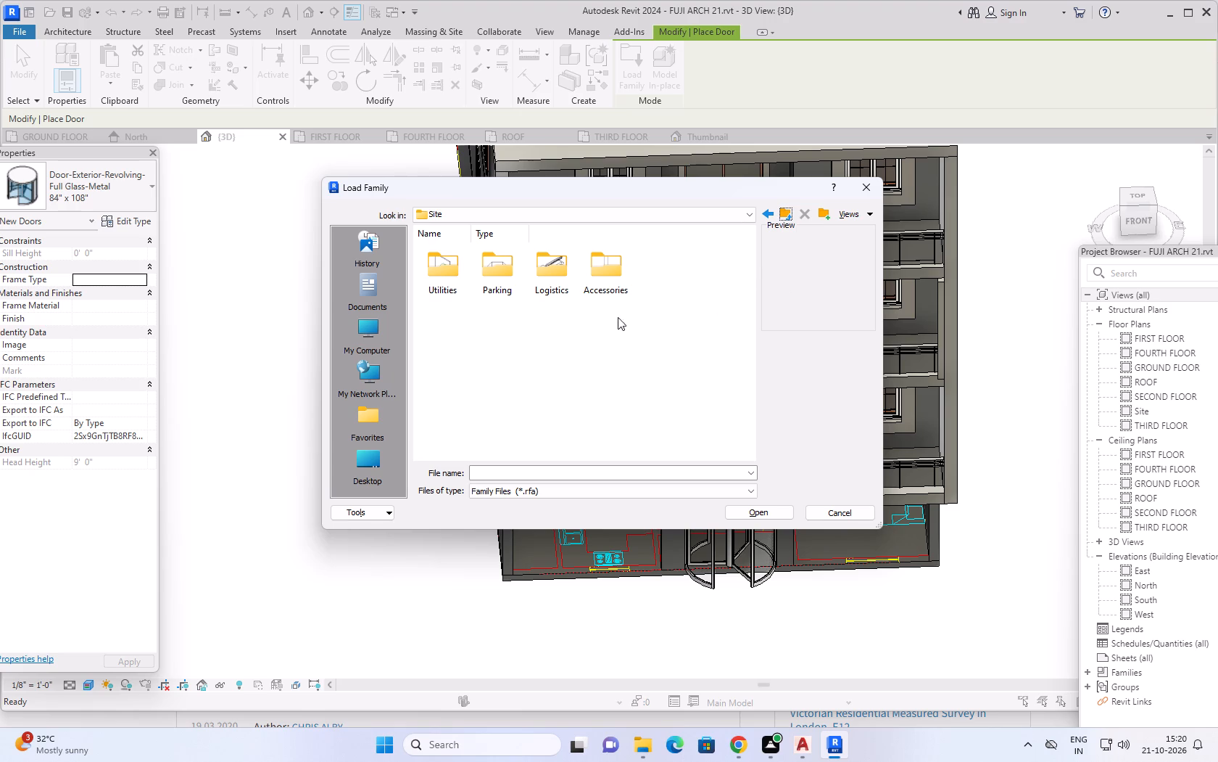
Look through the US library for the Curtain Wall Panels folder and check its panel families.
left_click(785, 211)
scroll(468, 396, "down", 2)
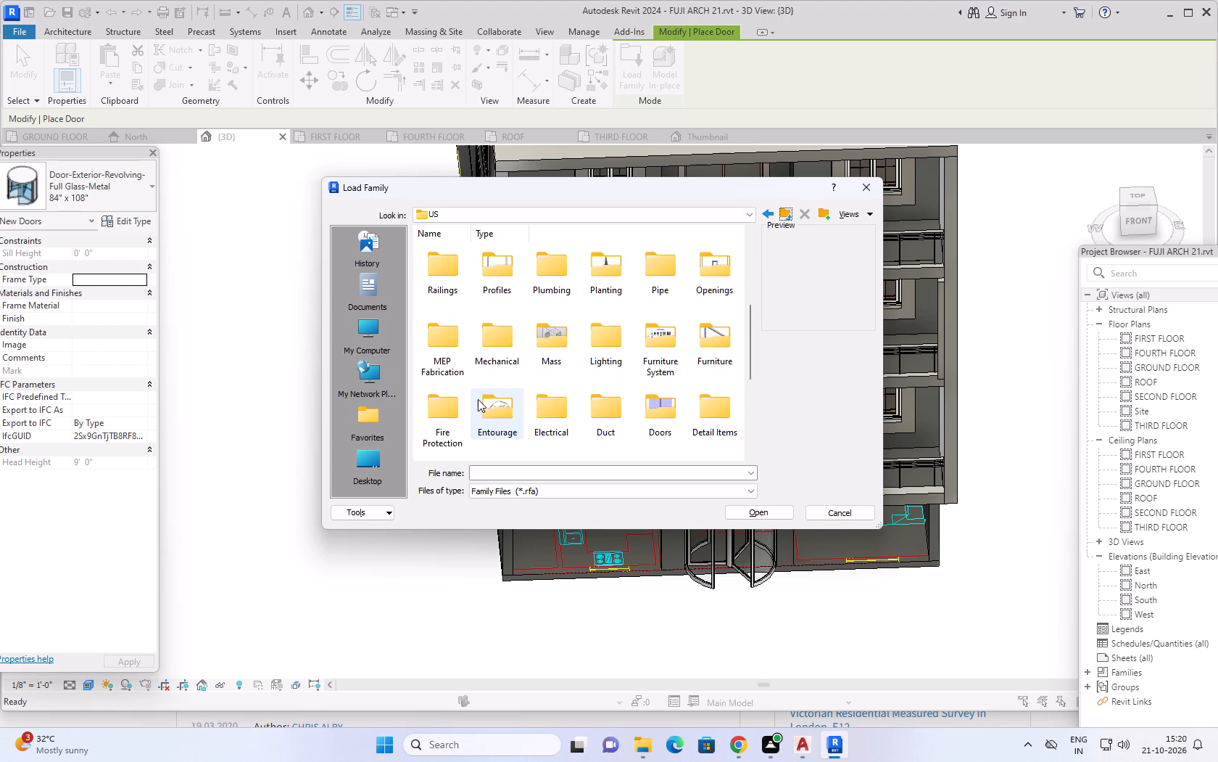
scroll(478, 399, "down", 4)
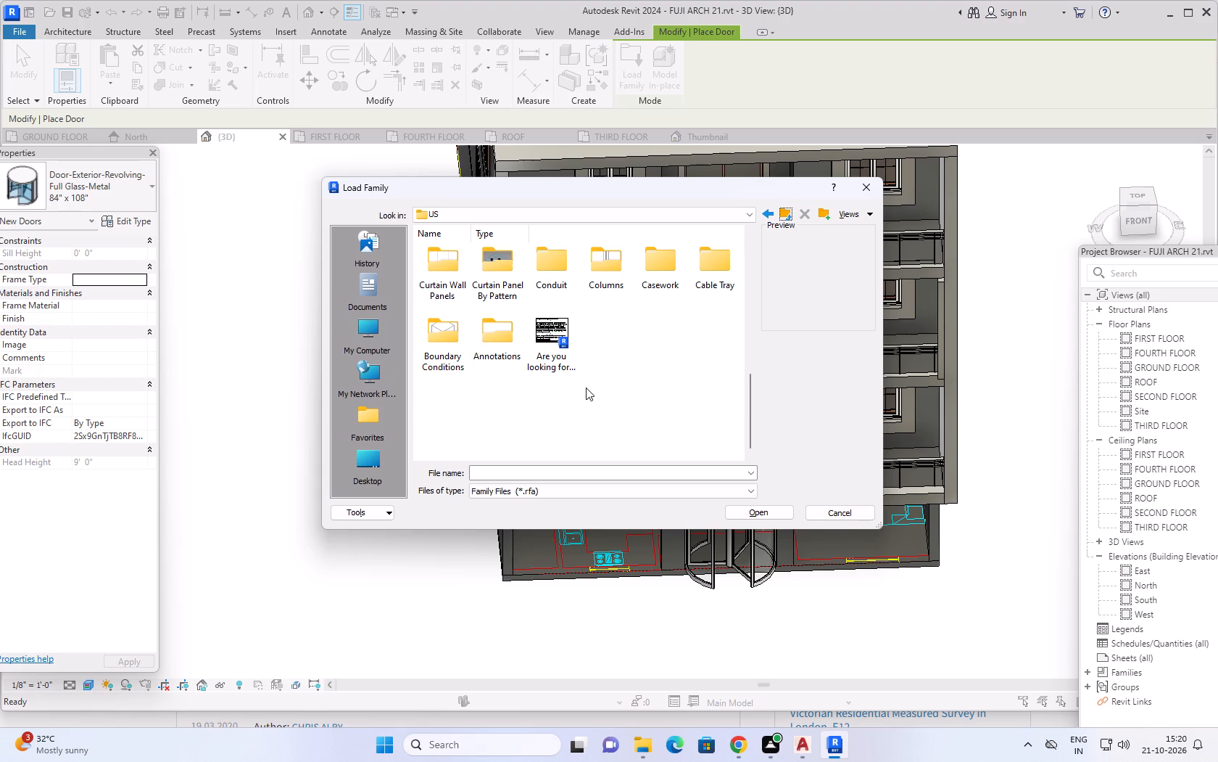
double_click(447, 292)
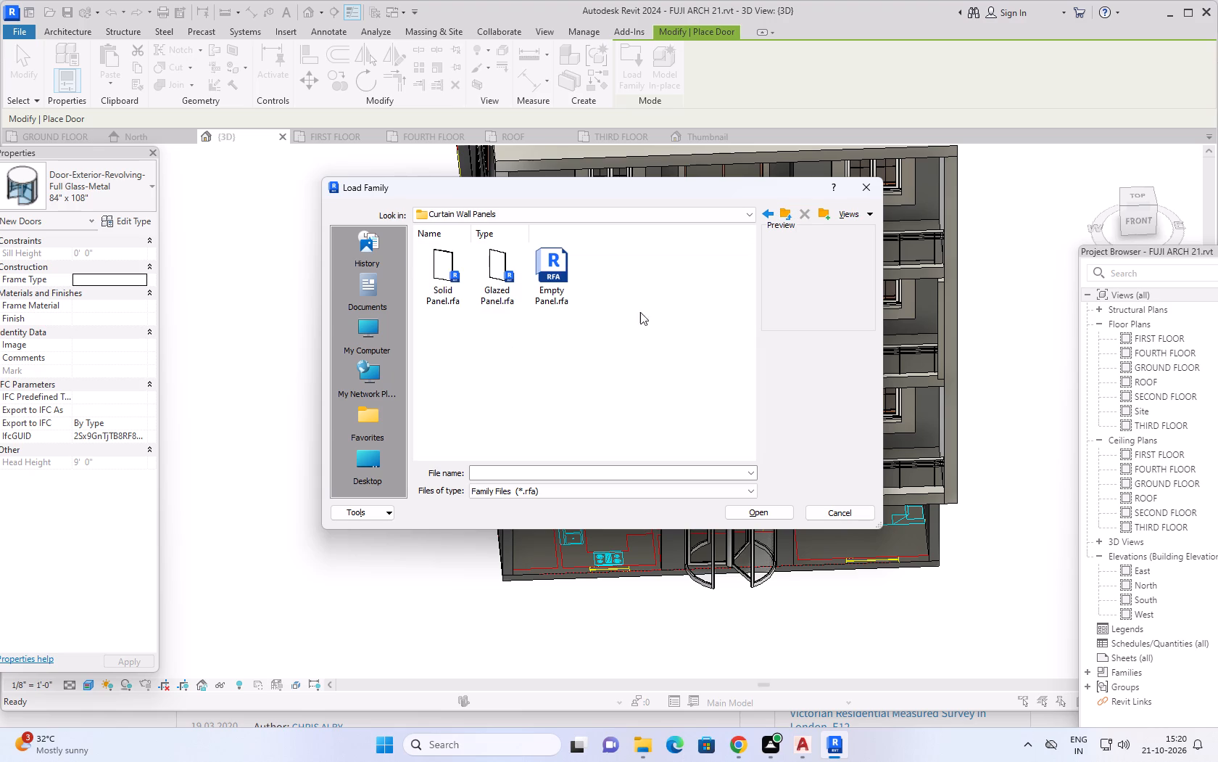
left_click(785, 213)
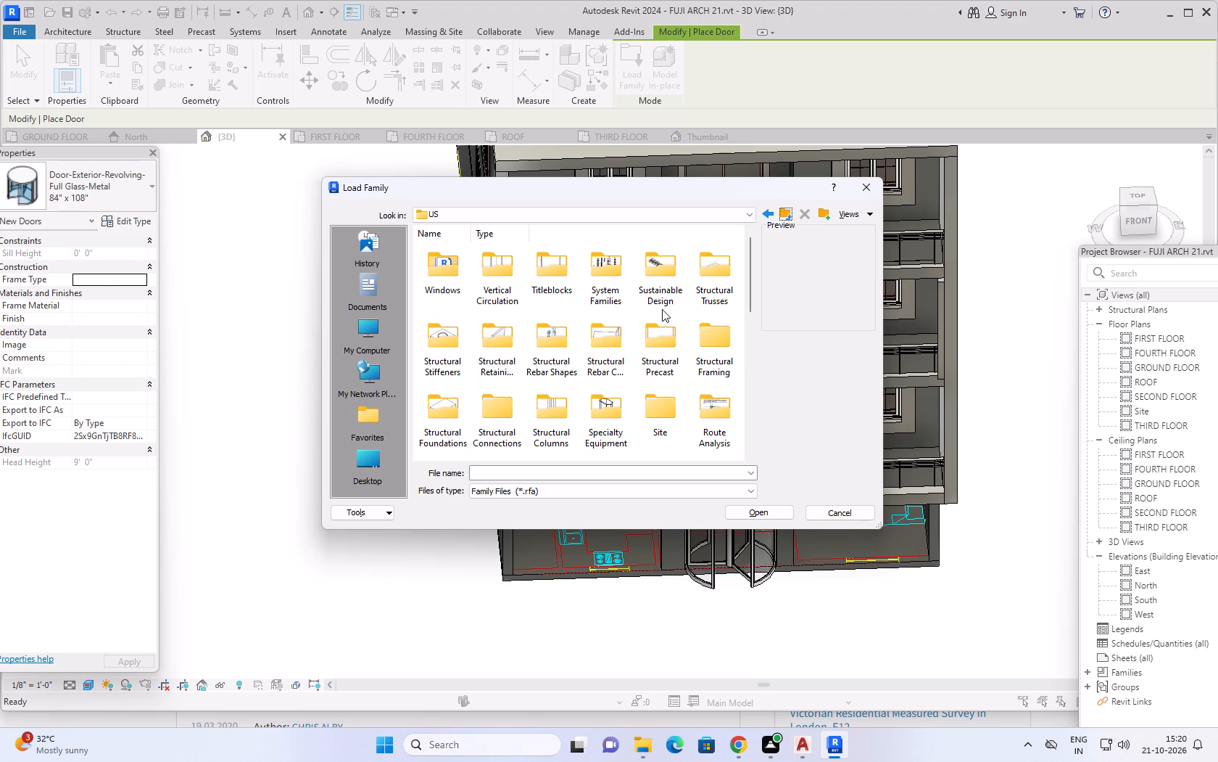
Browse the Furniture library's Storage, Beds and Tables folders for a component to load.
scroll(649, 380, "down", 3)
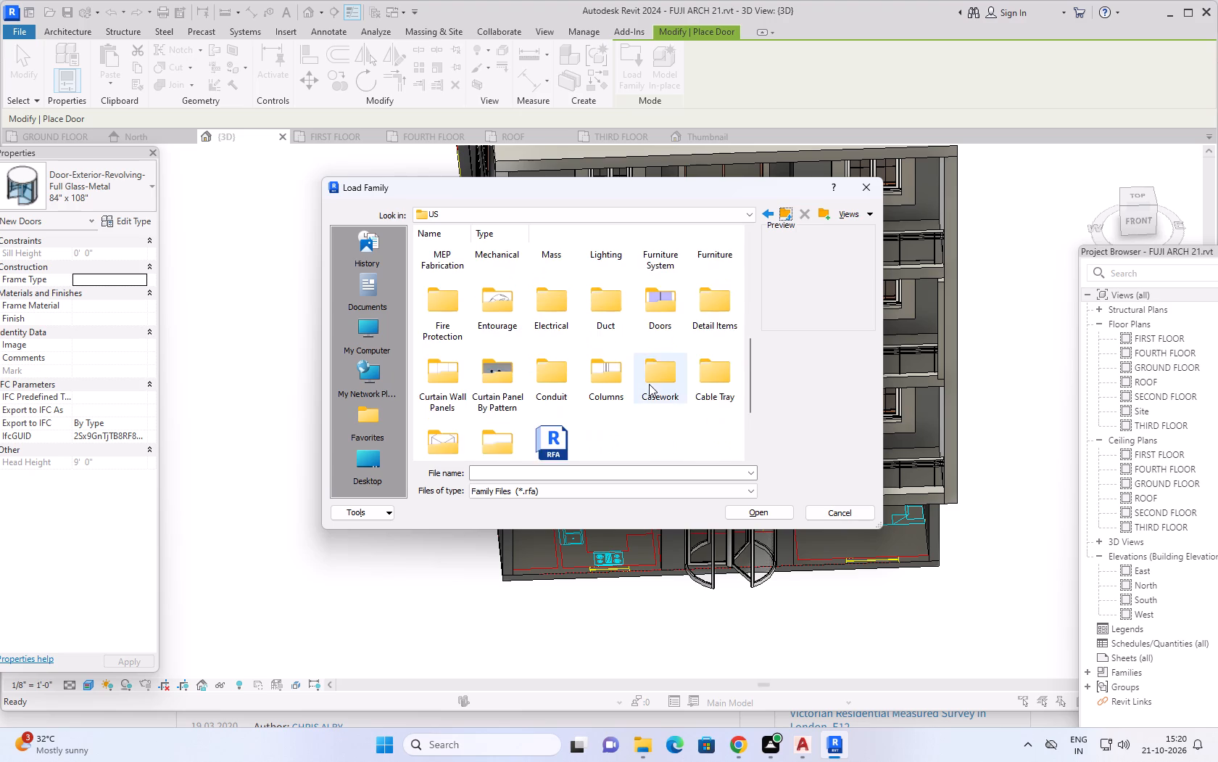
scroll(649, 385, "down", 4)
scroll(647, 433, "up", 2)
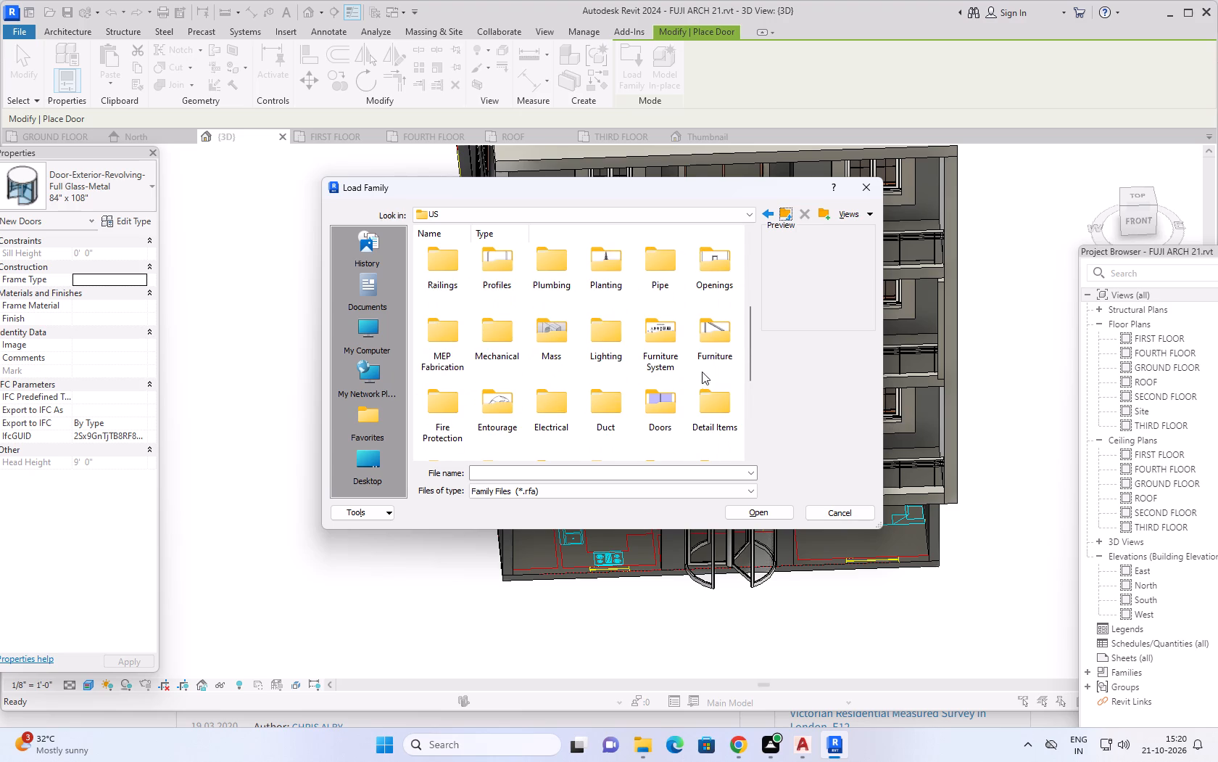
double_click(717, 337)
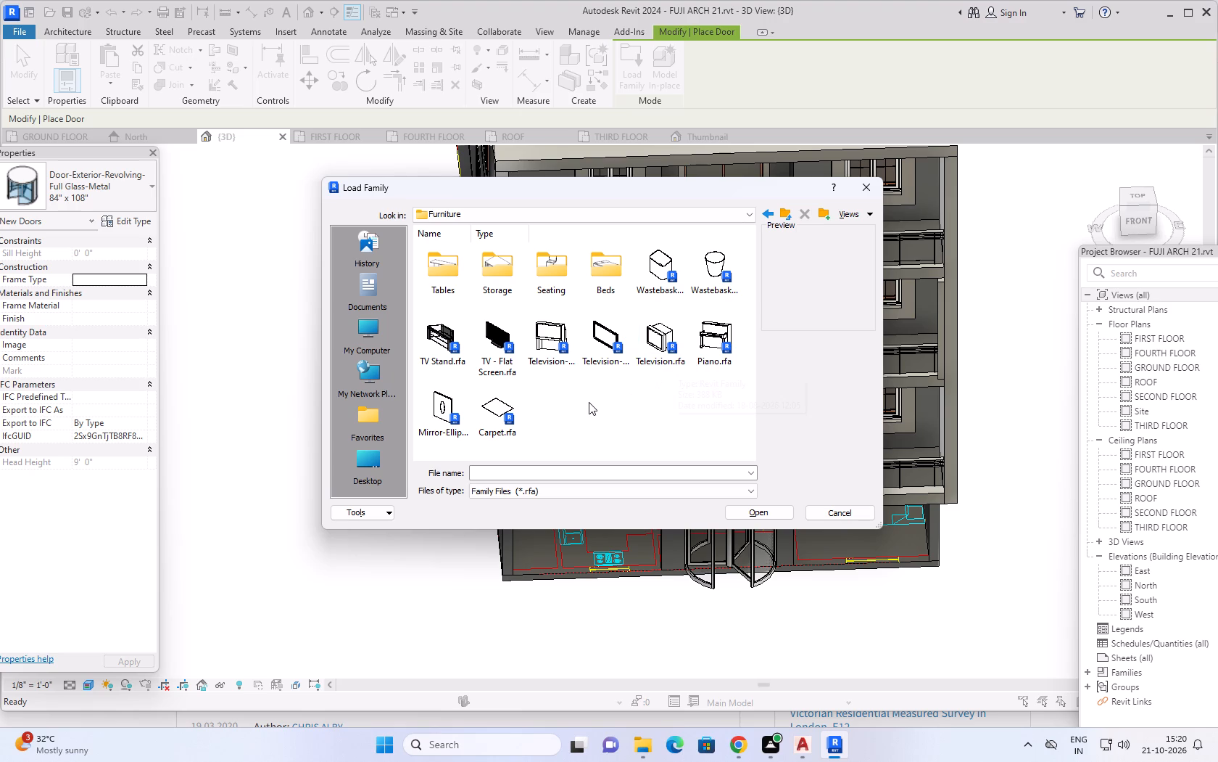
double_click(501, 271)
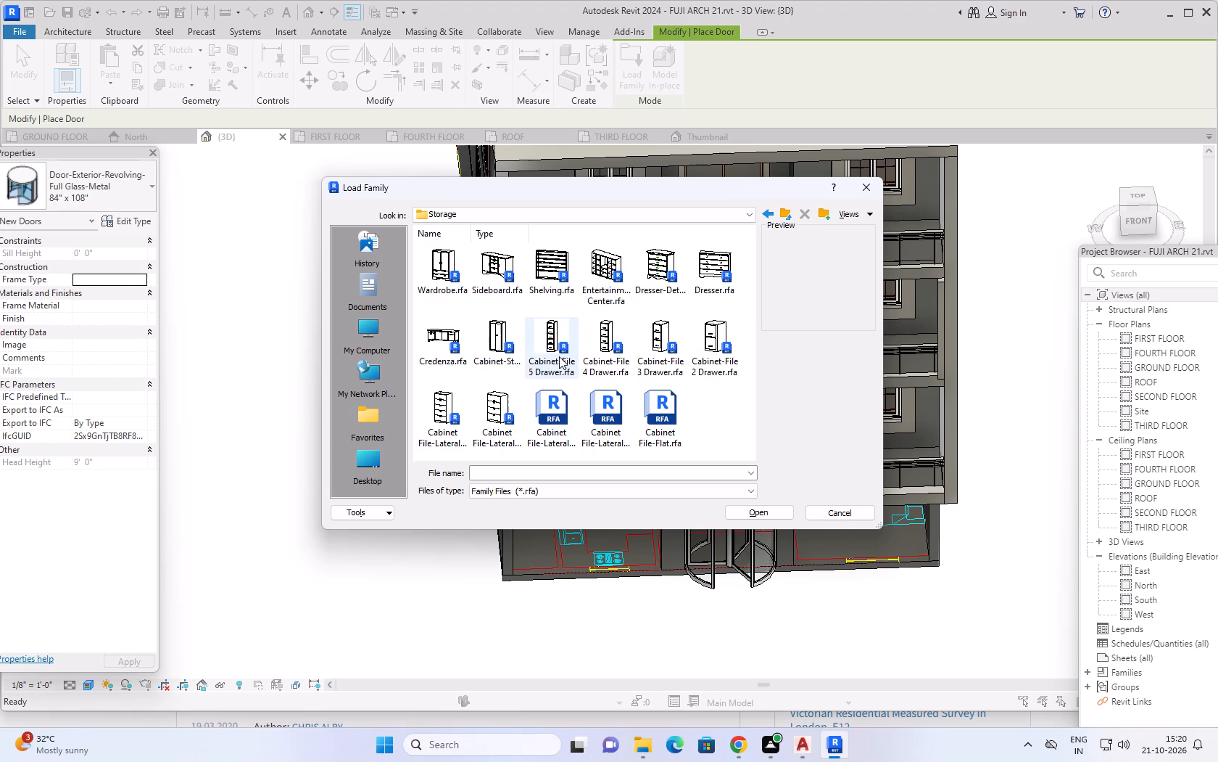
scroll(615, 321, "down", 4)
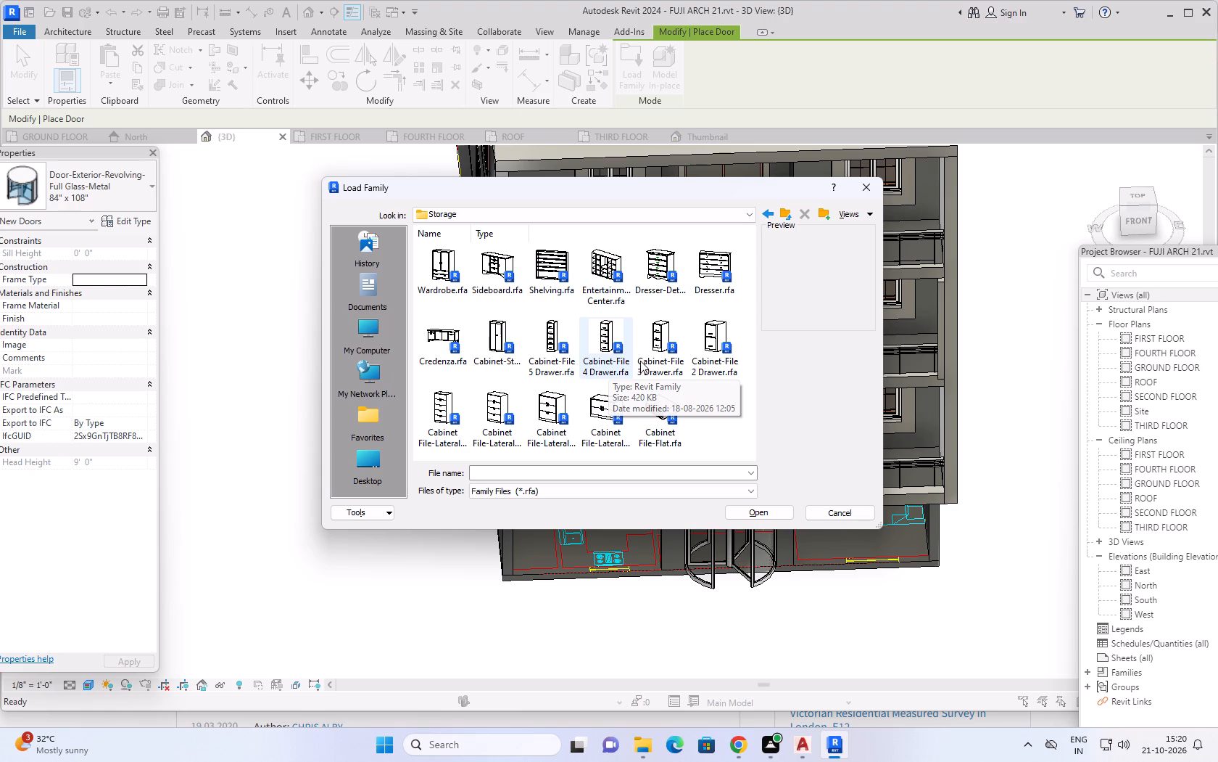
left_click(784, 211)
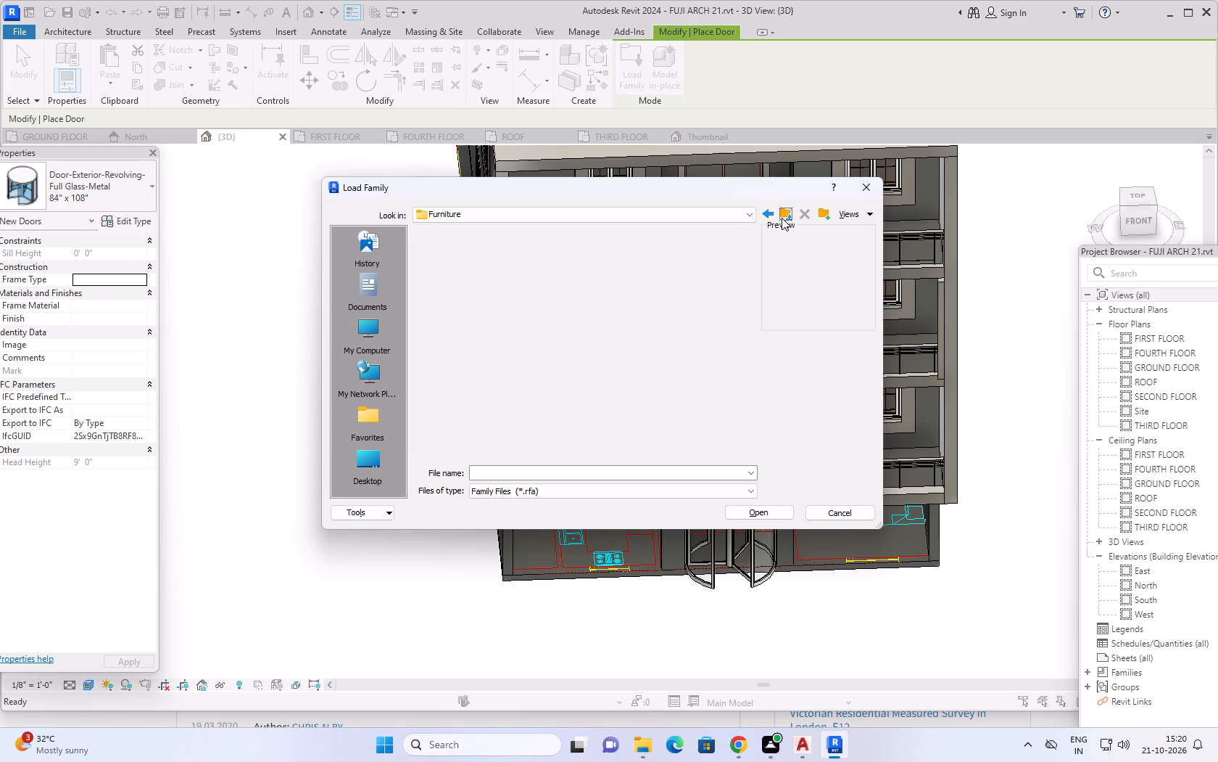
double_click(608, 266)
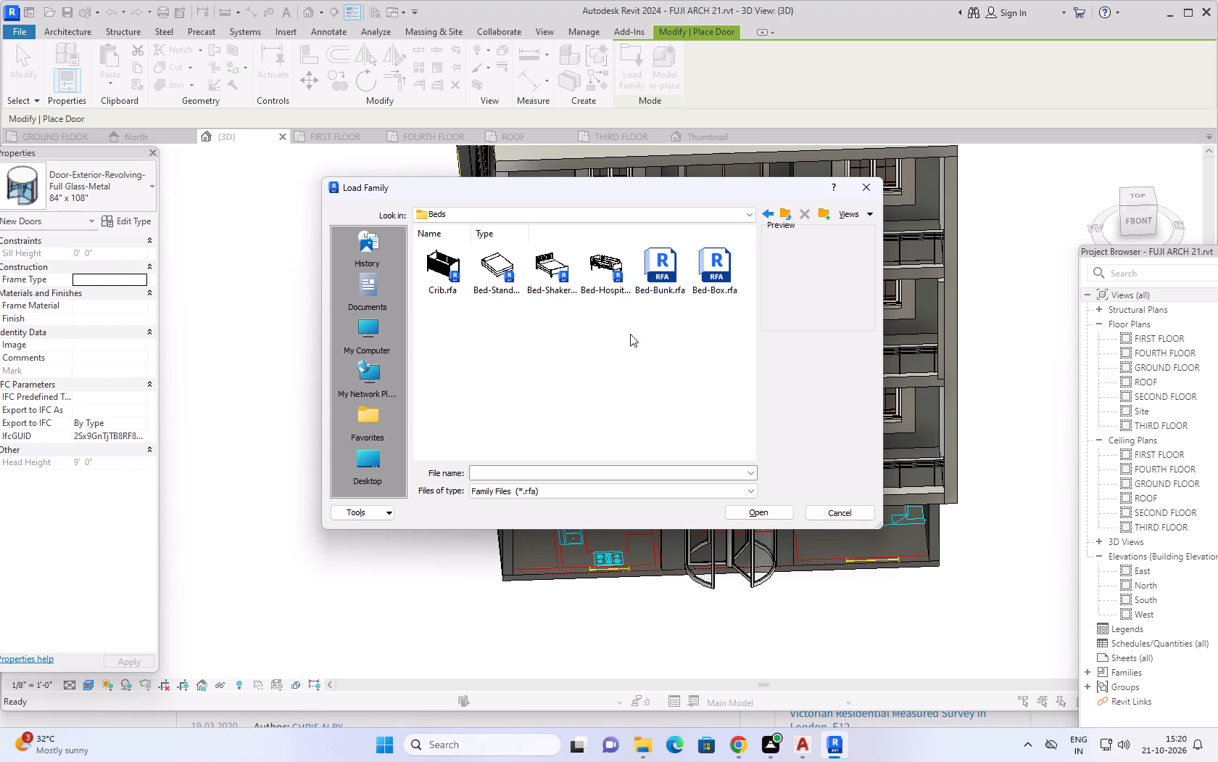
left_click(789, 214)
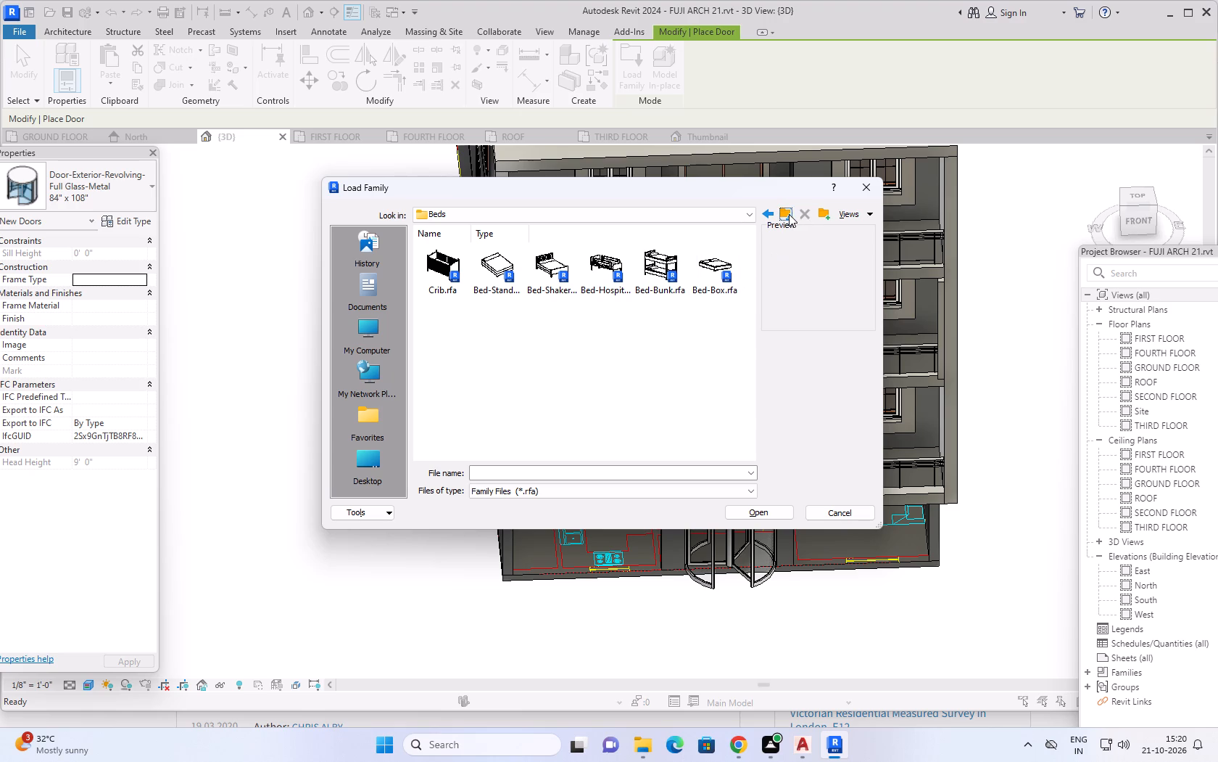
left_click(447, 284)
left_click(447, 284)
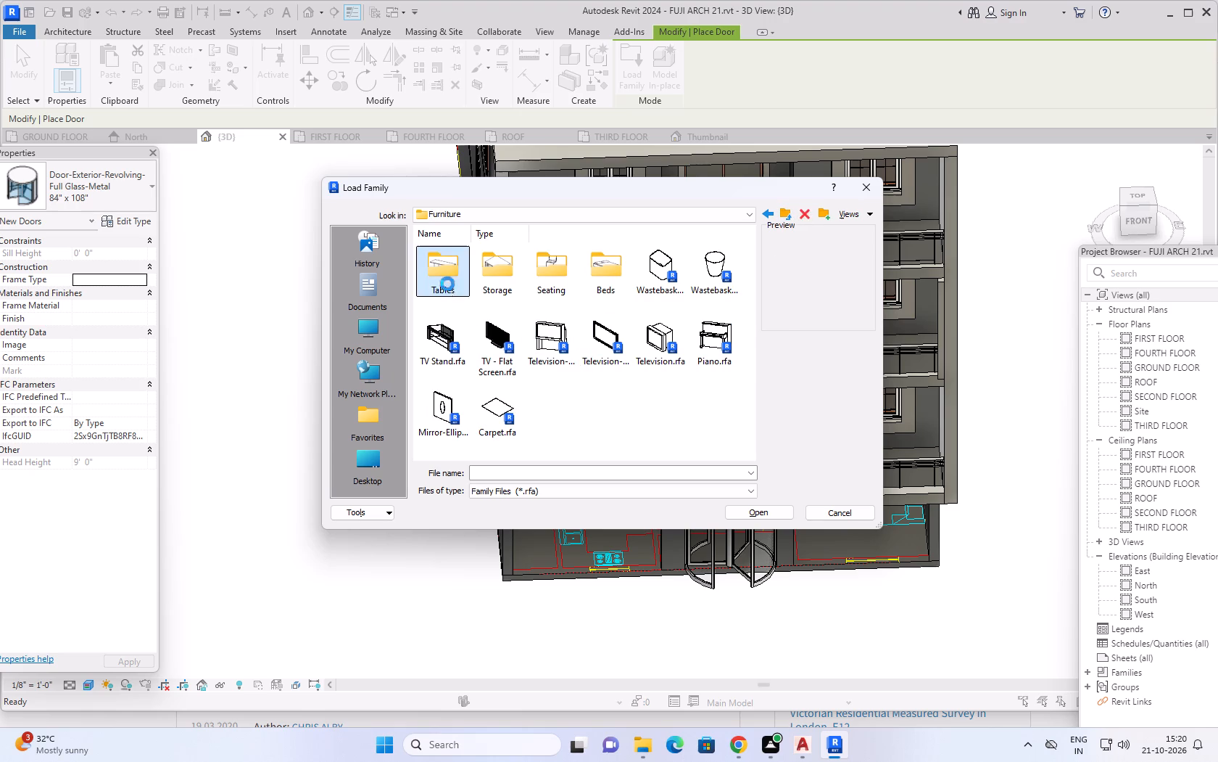
scroll(581, 356, "down", 6)
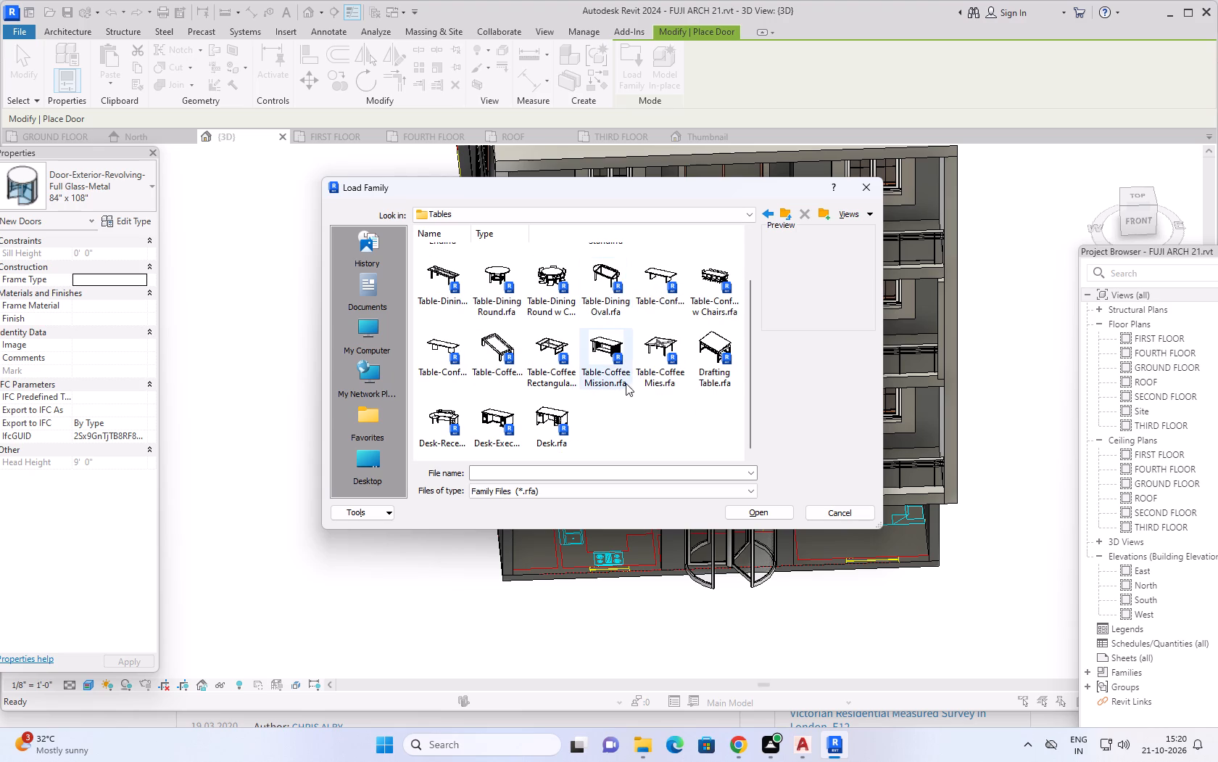
left_click(787, 214)
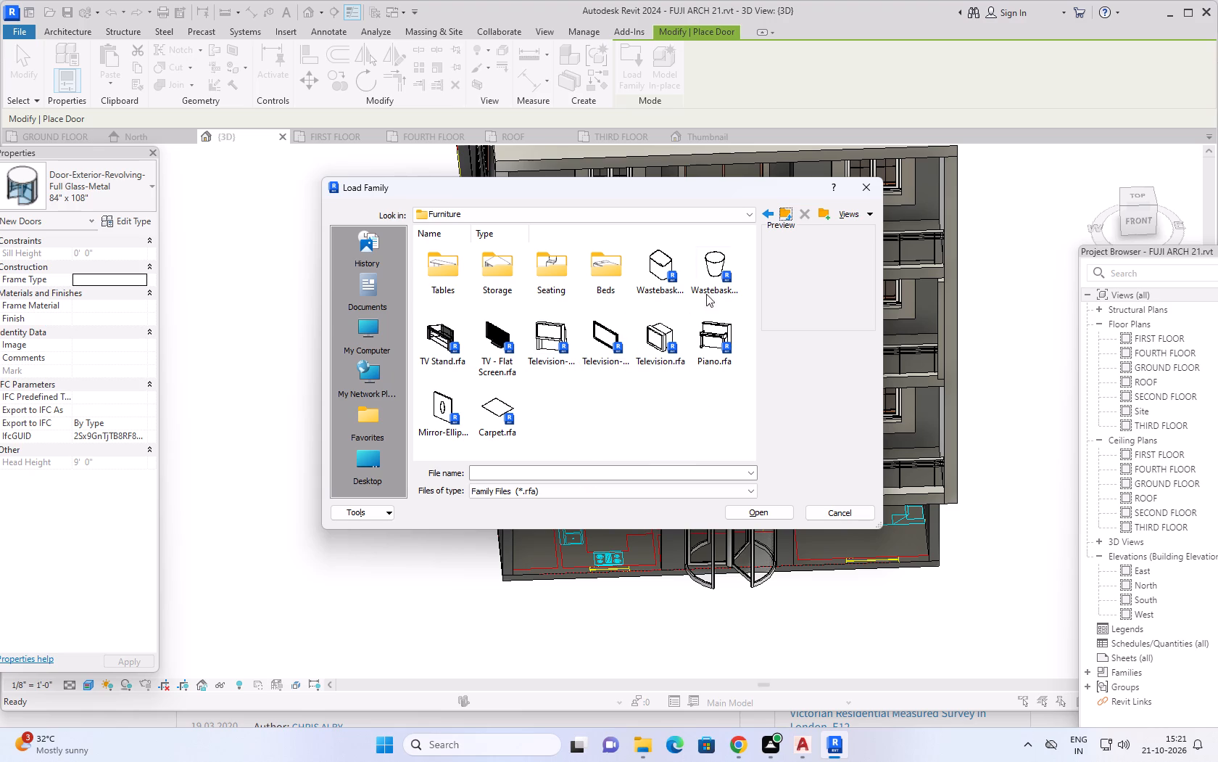
Check the Route Analysis folder, the MEP lighting folder and the Architectural Internal lighting families in the US library.
left_click(779, 216)
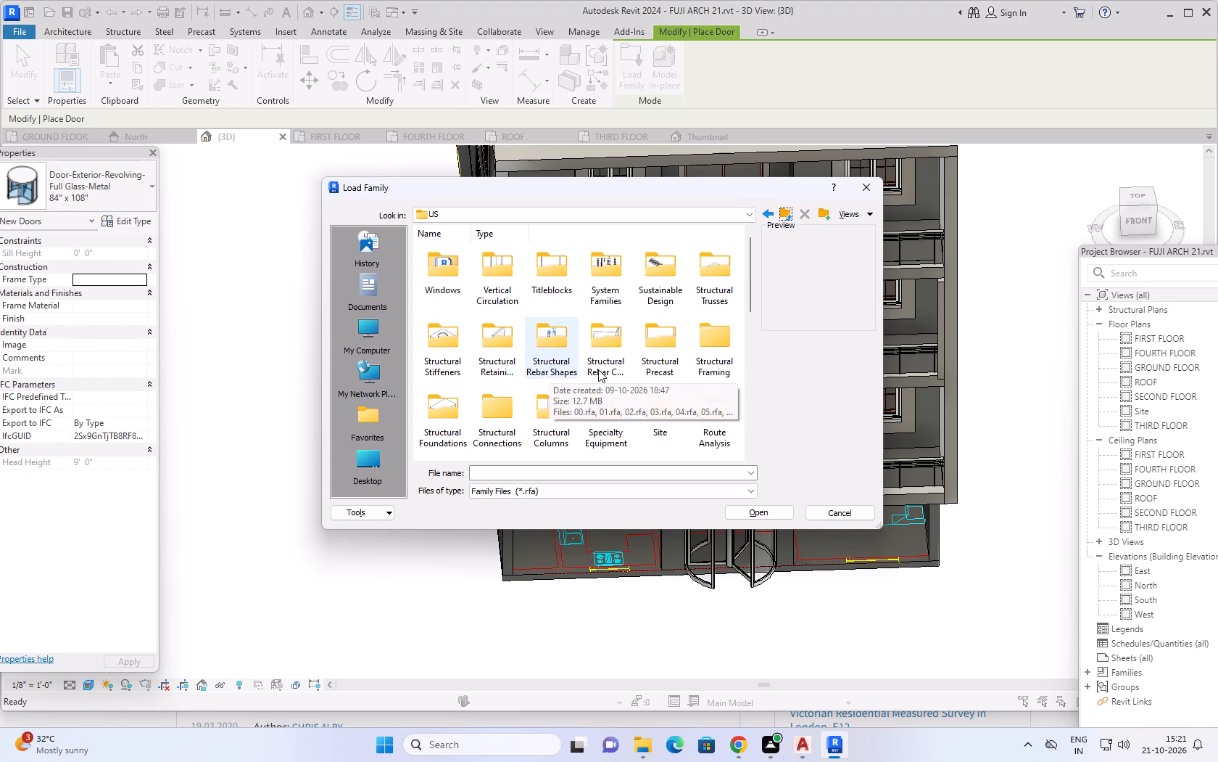
left_click(598, 347)
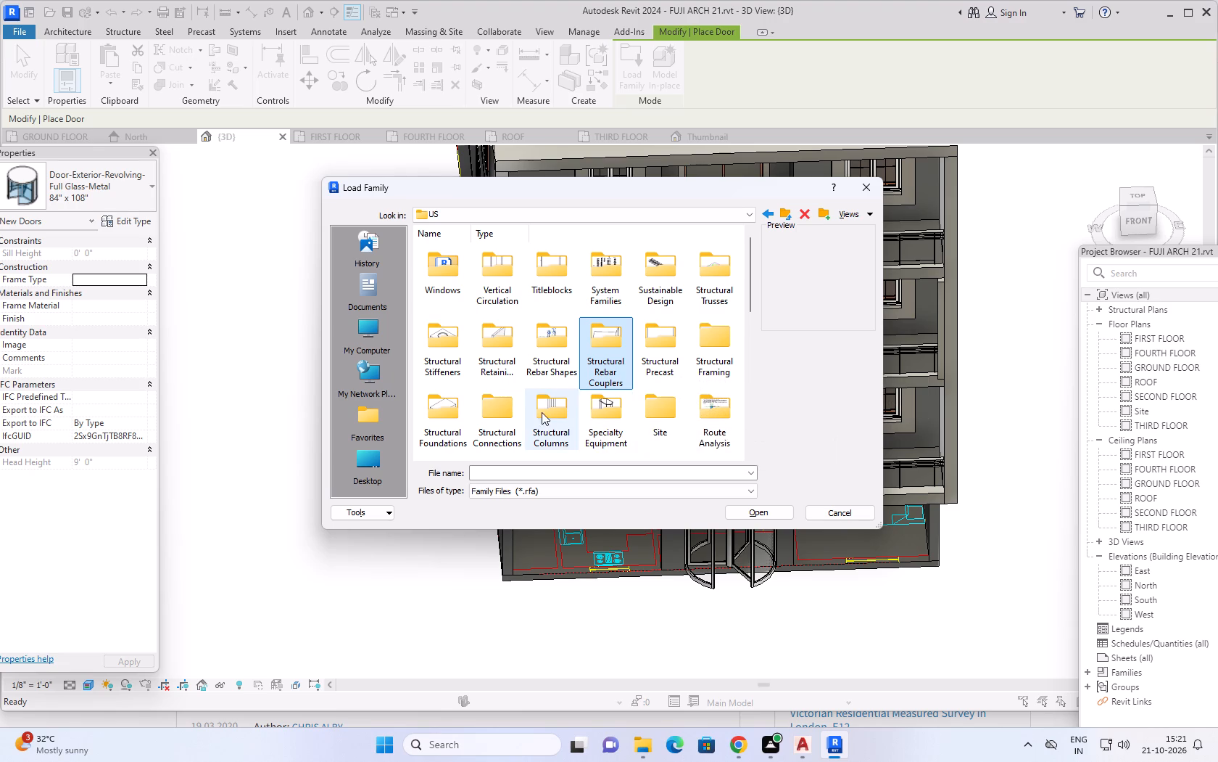
double_click(715, 401)
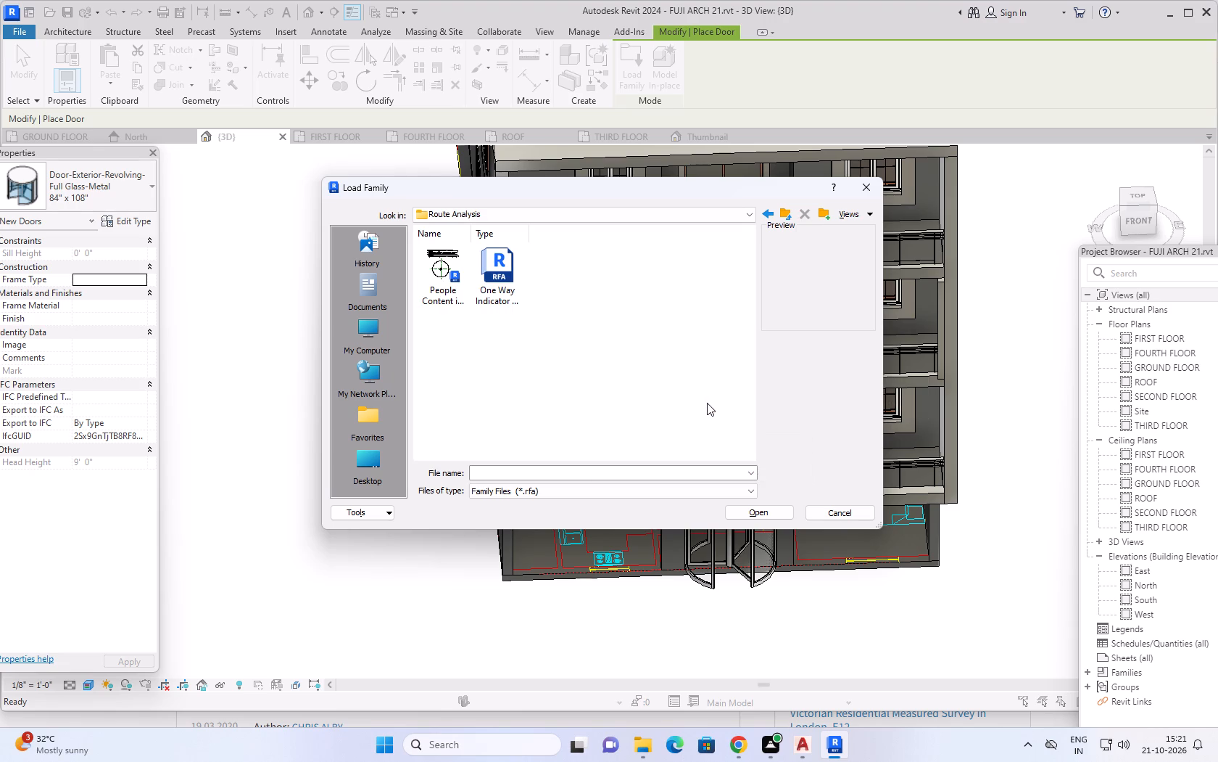
left_click(789, 218)
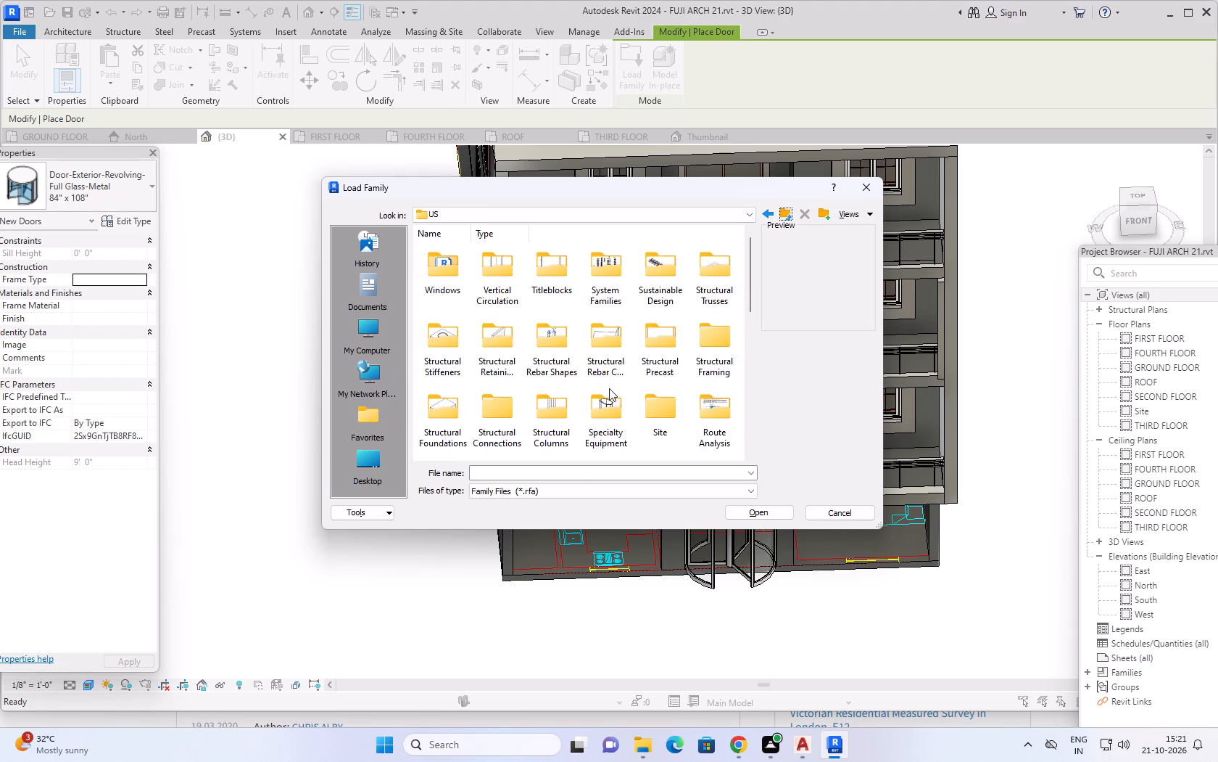
scroll(608, 392, "down", 2)
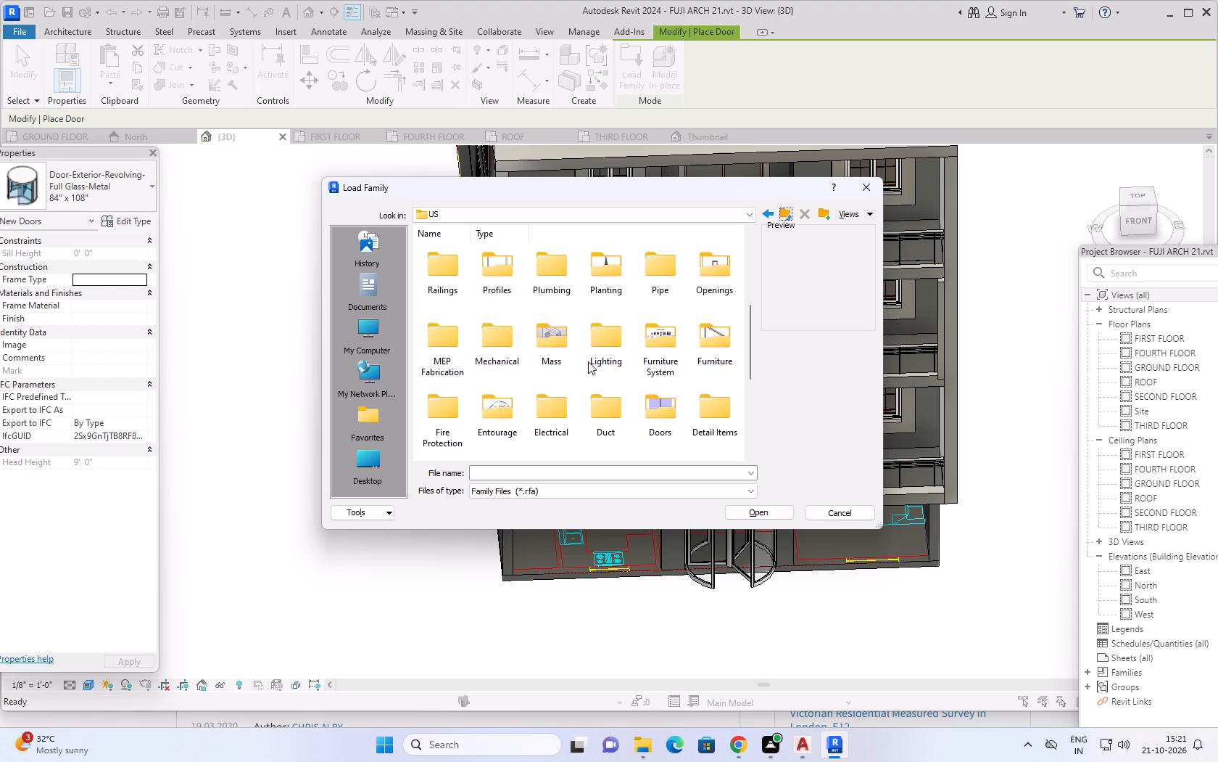
double_click(602, 340)
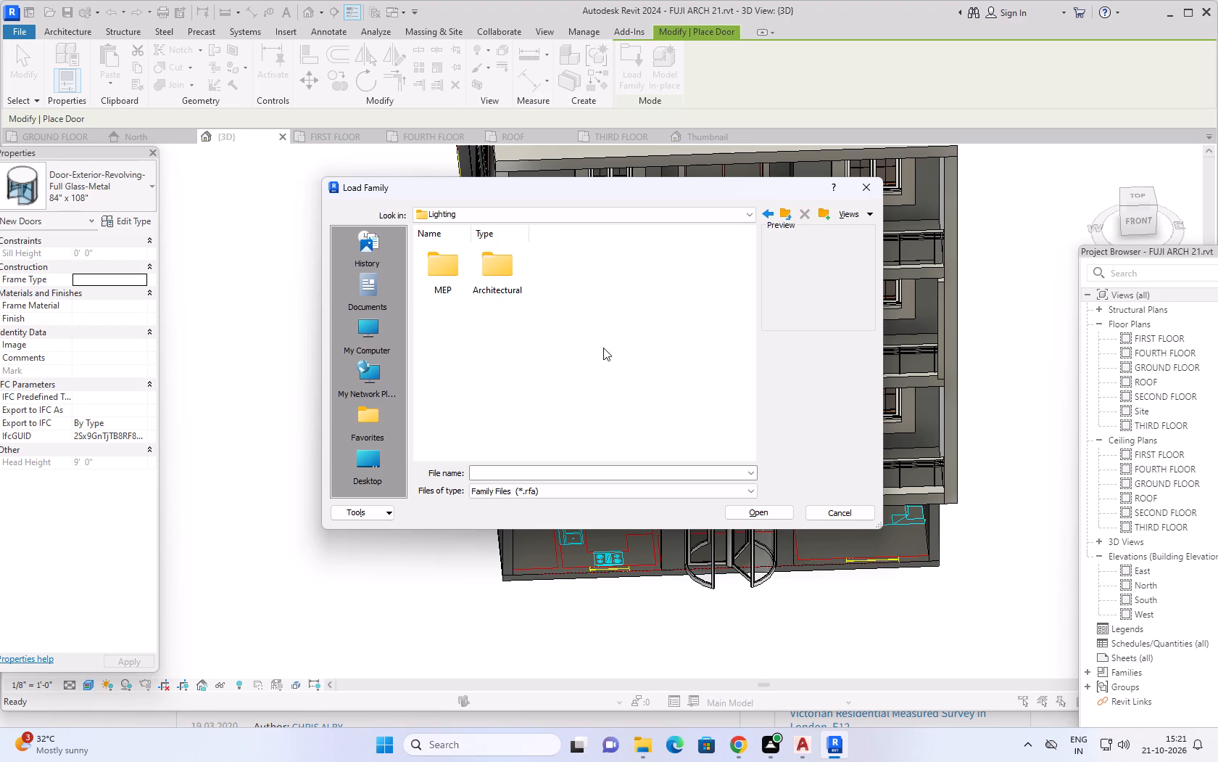
double_click(447, 284)
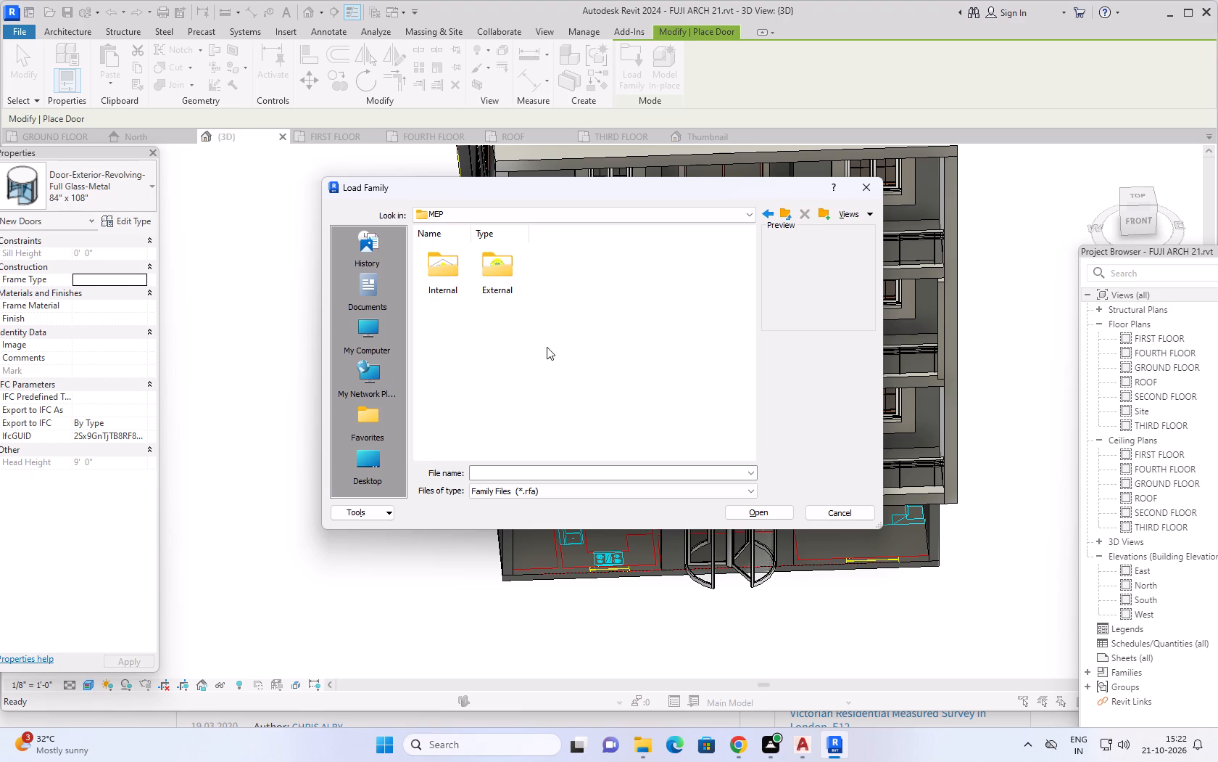
left_click(784, 208)
double_click(488, 274)
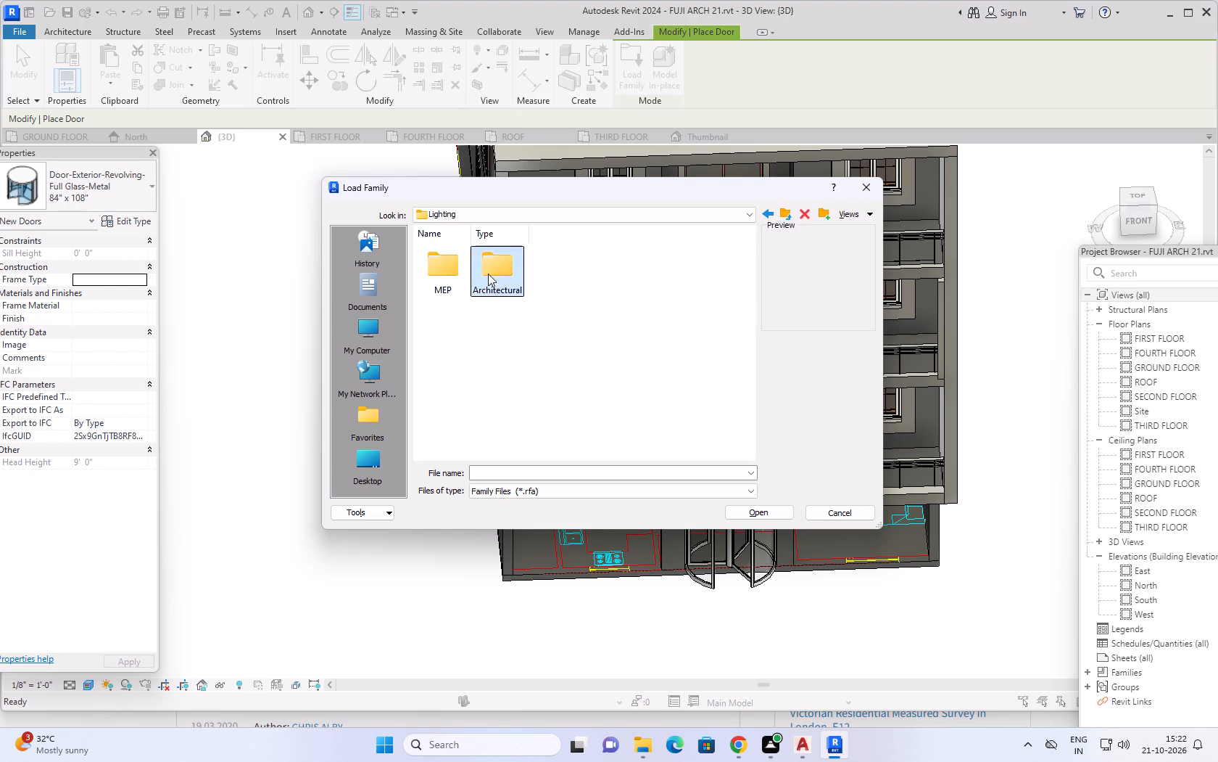
double_click(441, 279)
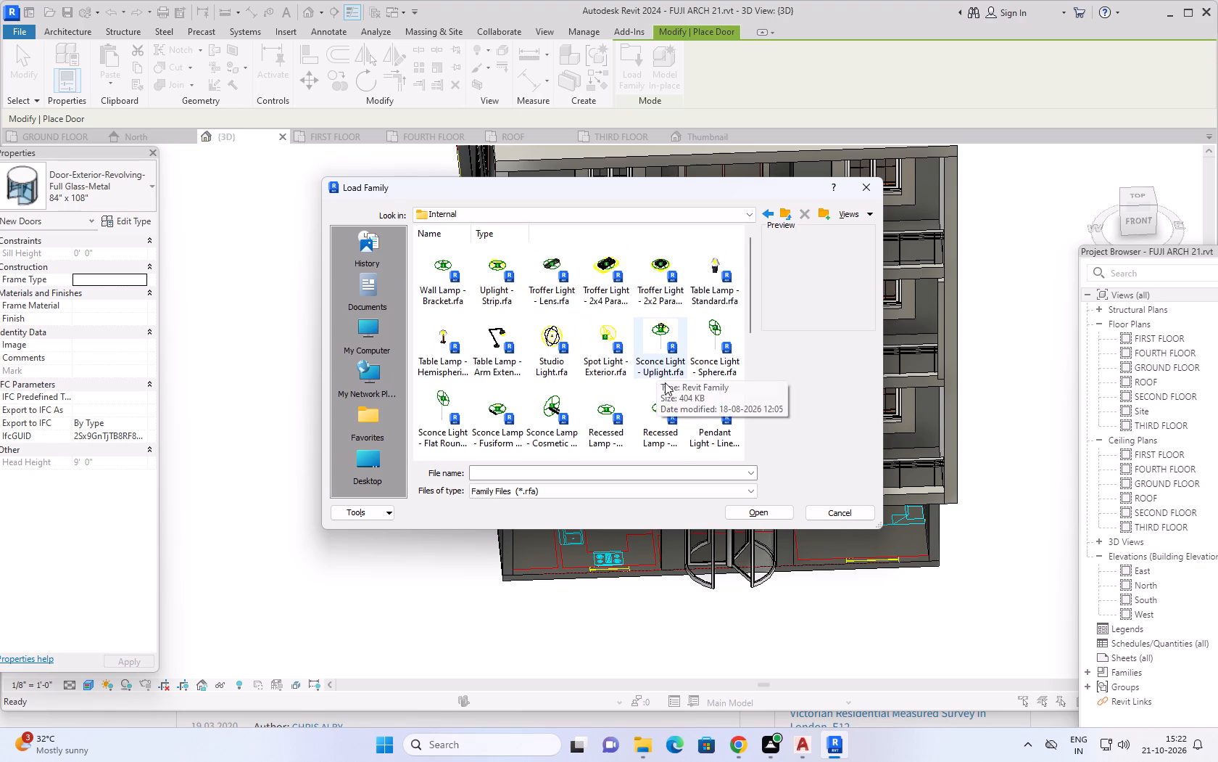
scroll(615, 398, "down", 3)
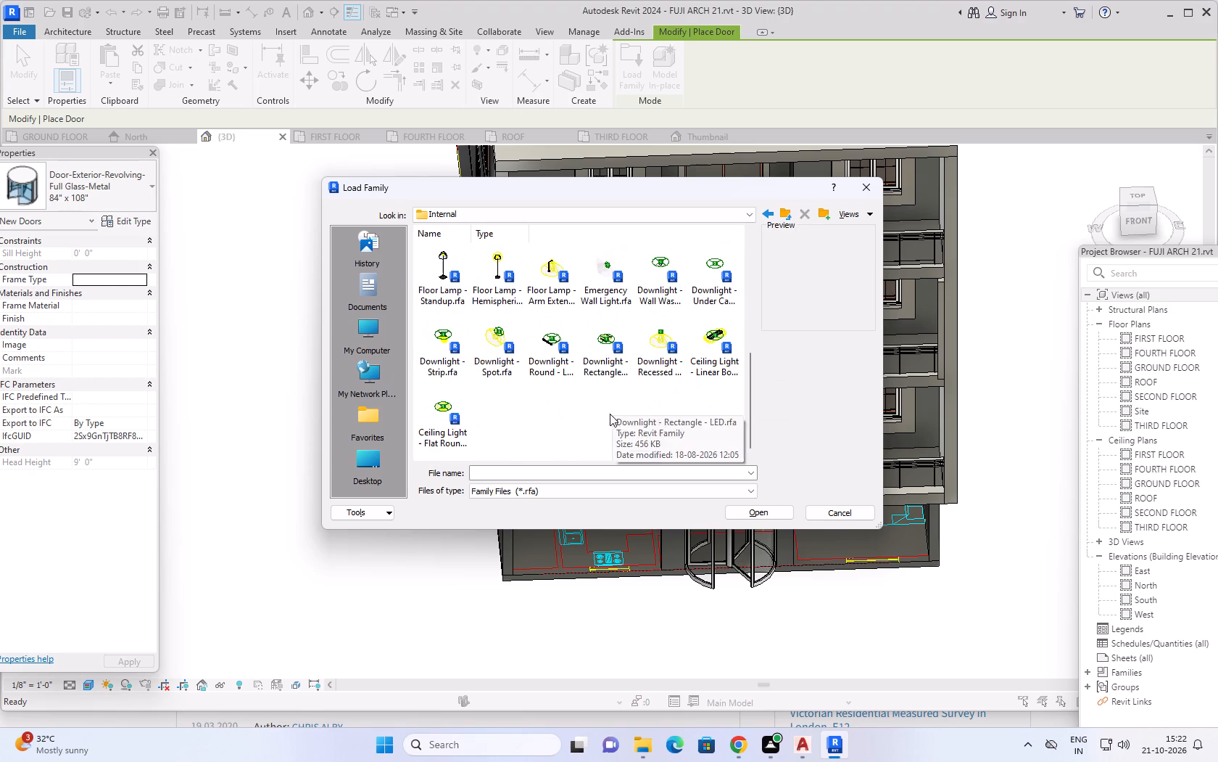
scroll(501, 397, "down", 3)
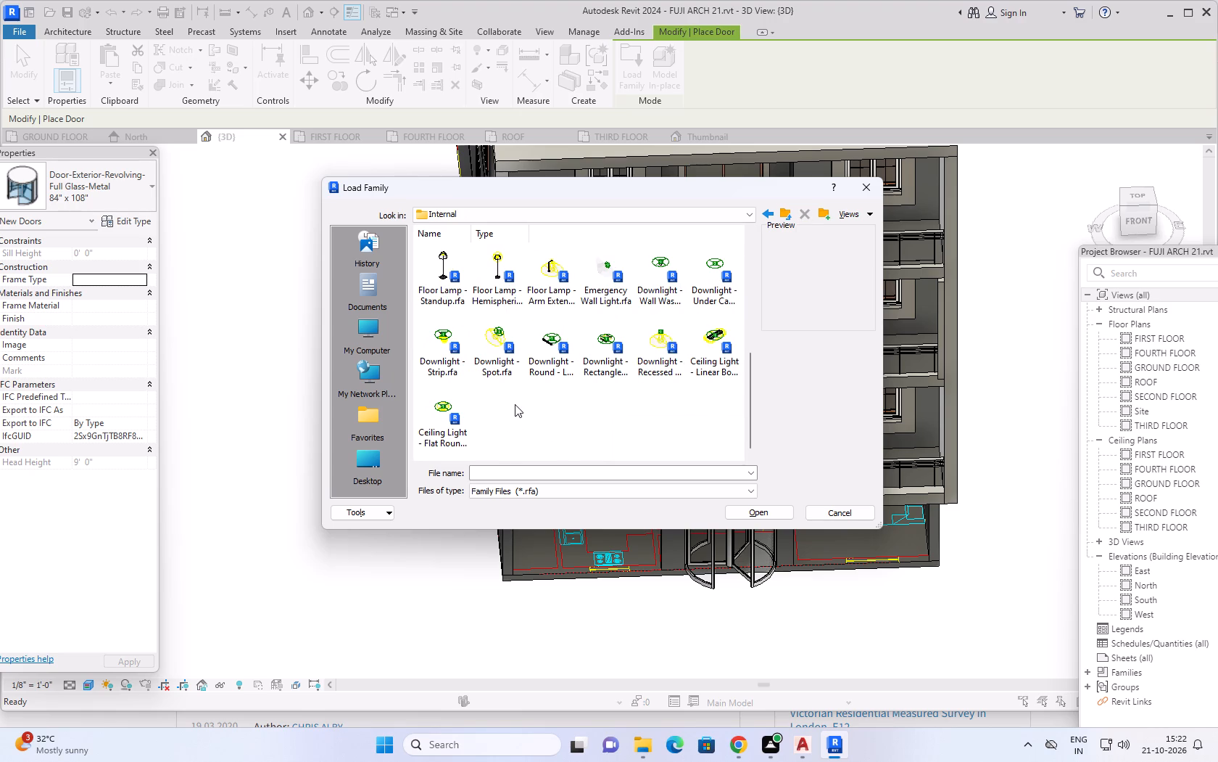
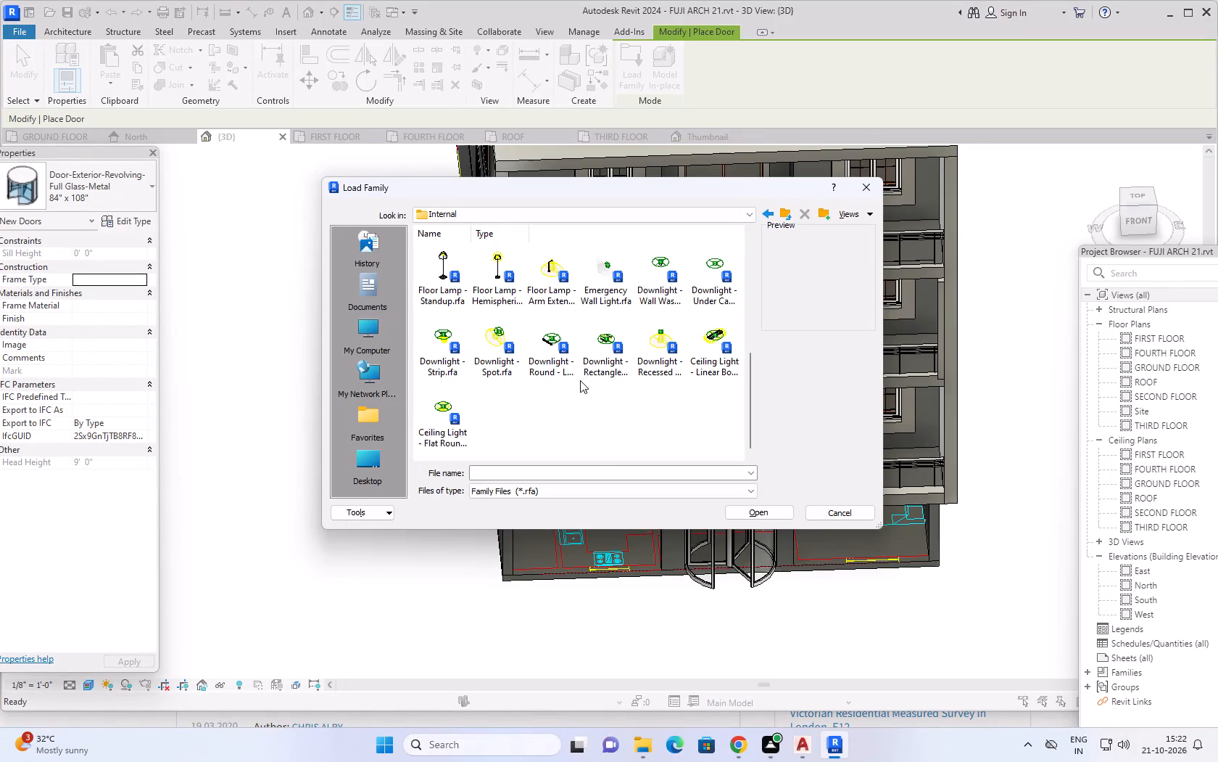
Preview the exterior architectural lighting families: Bollard Light, Street Light - Antique, Street Light - Standard and Wall Pack Light - Exterior.
left_click(791, 216)
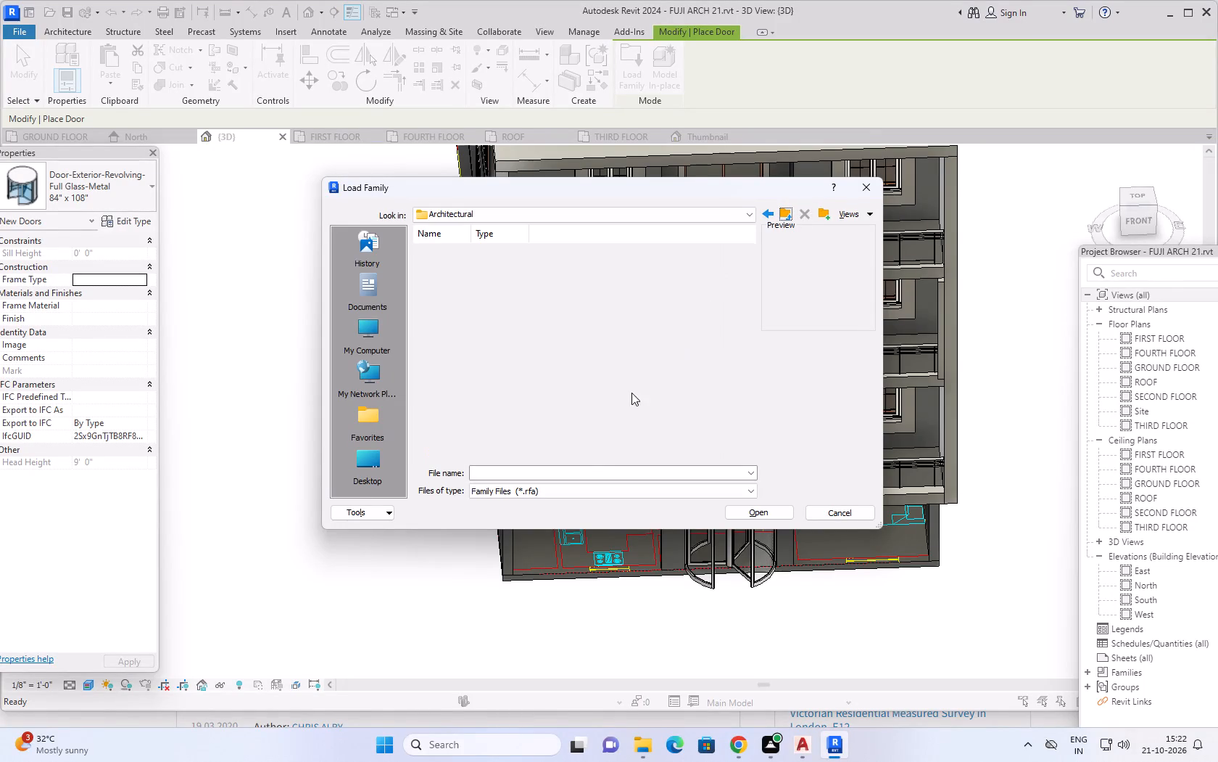
double_click(499, 270)
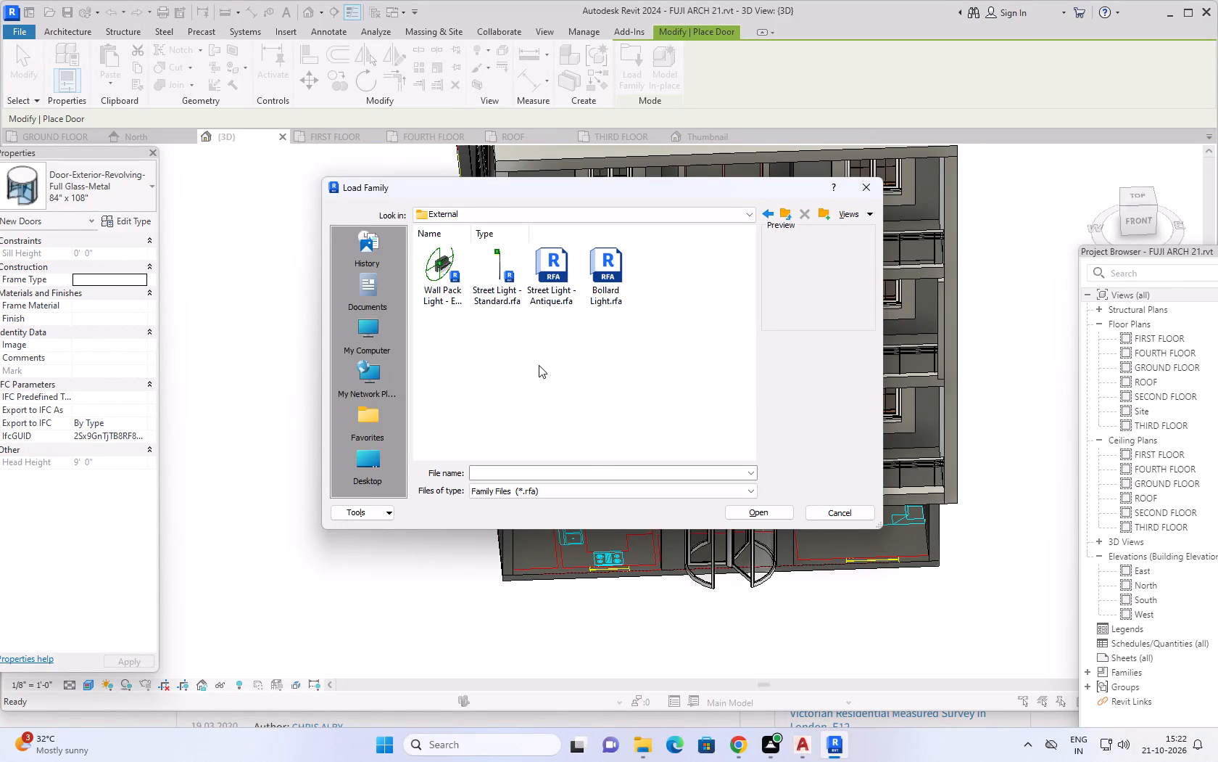
scroll(608, 271, "up", 3)
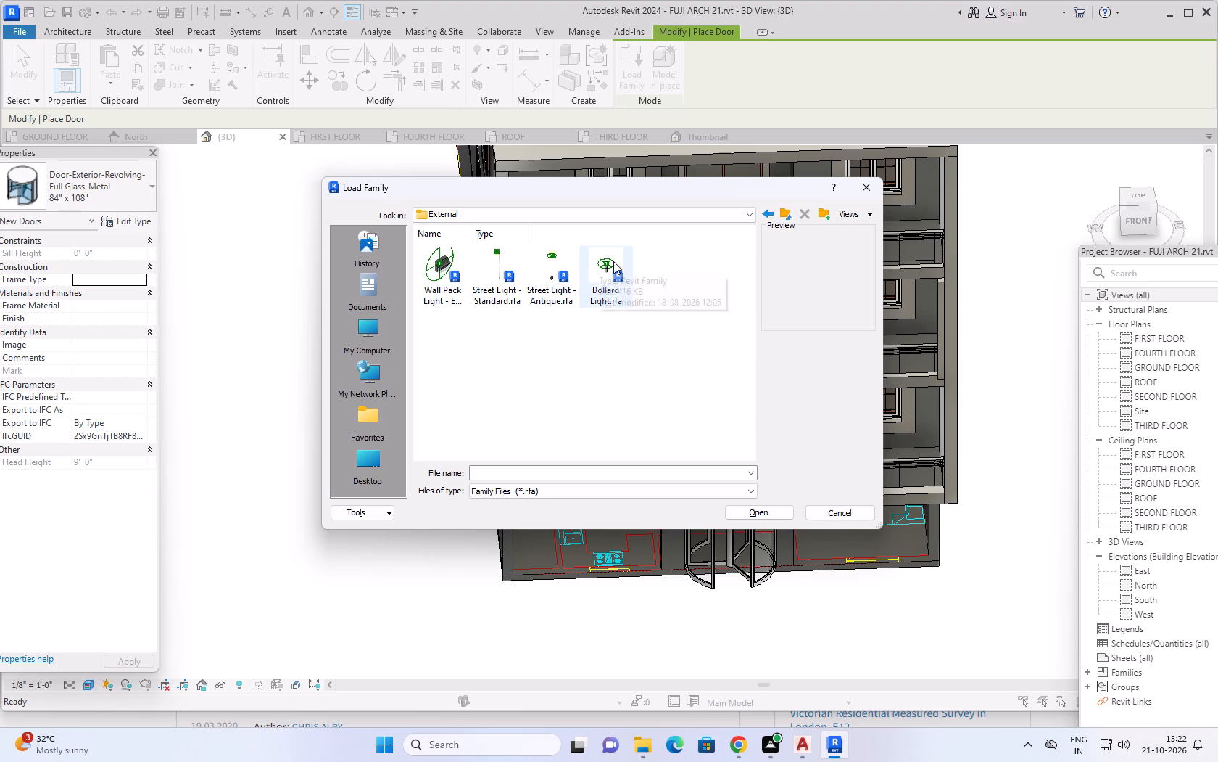
left_click(615, 261)
scroll(805, 292, "up", 4)
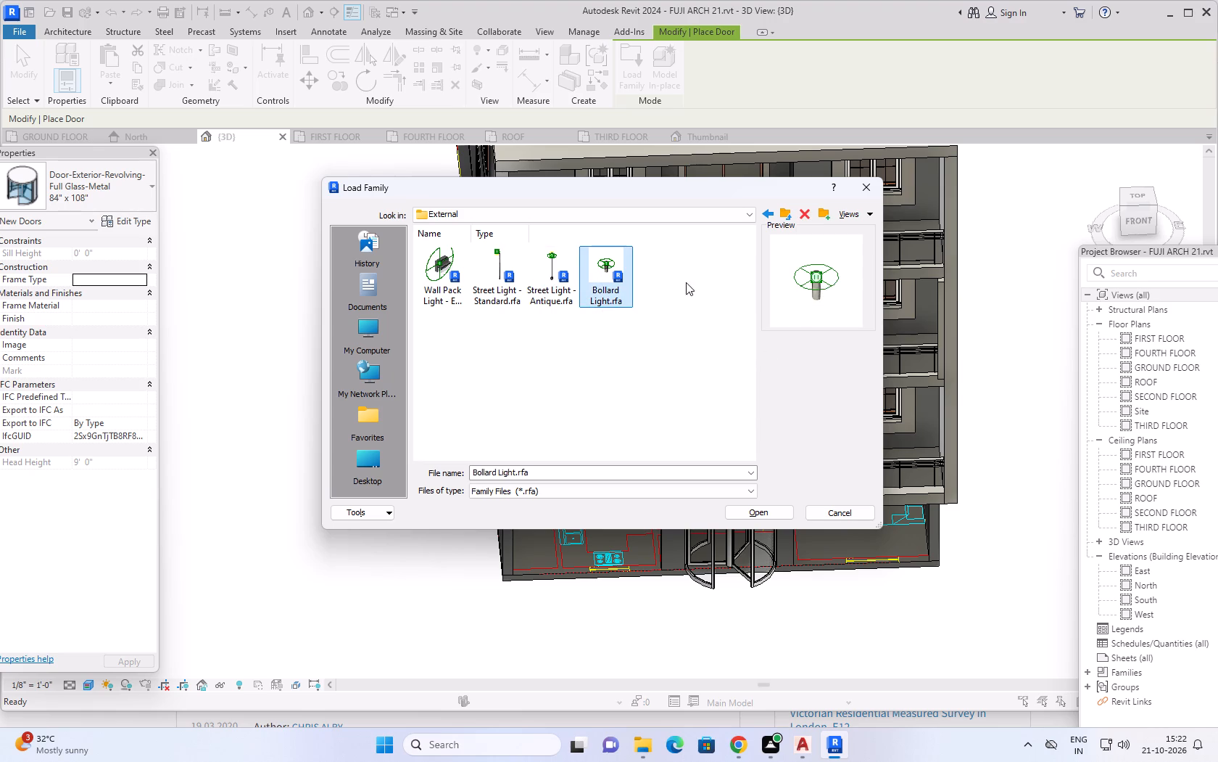
left_click(550, 274)
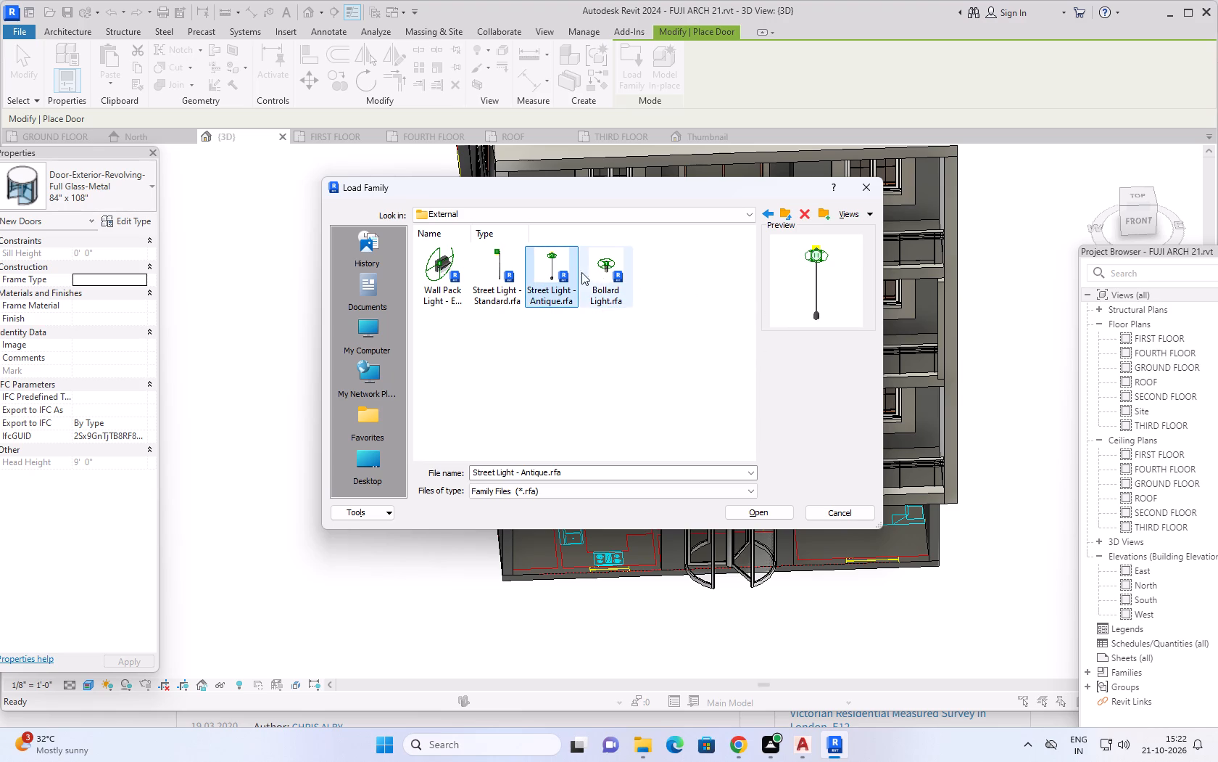
left_click(492, 269)
left_click(439, 271)
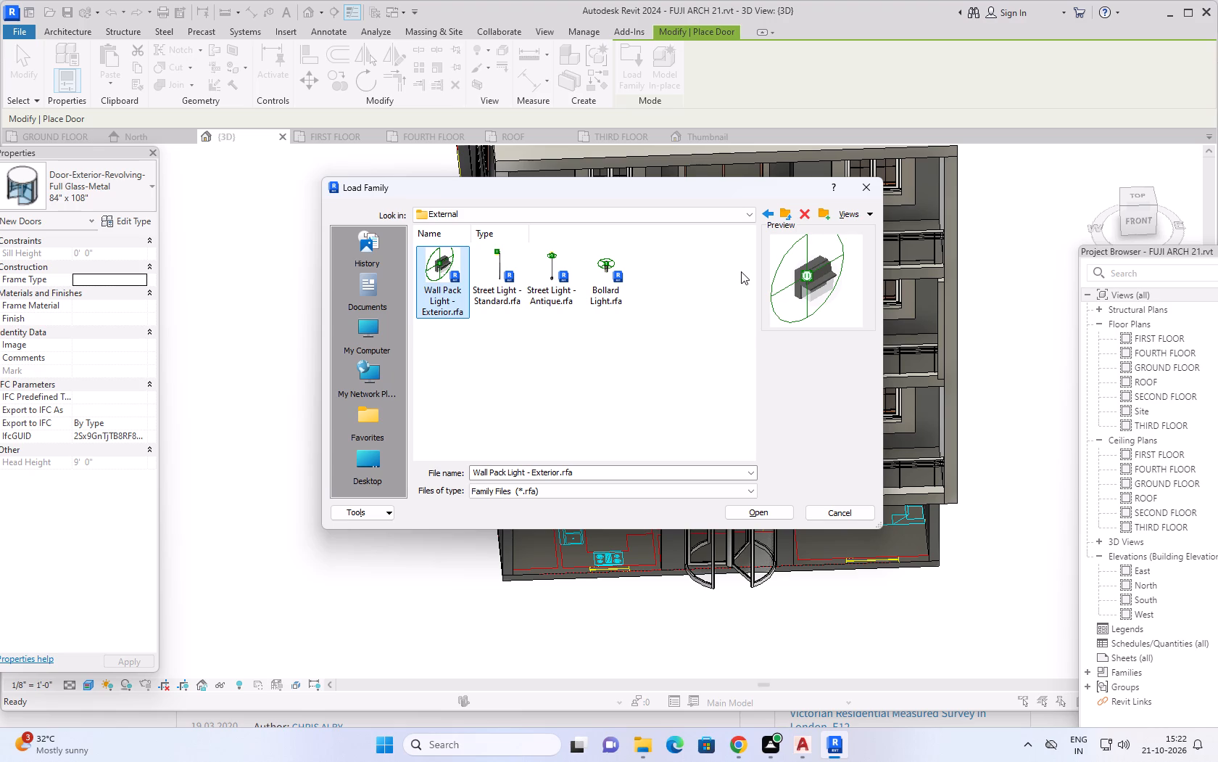
Browse the US library's Railings families, checking the Terminations, Supports and Balusters folders.
left_click(787, 211)
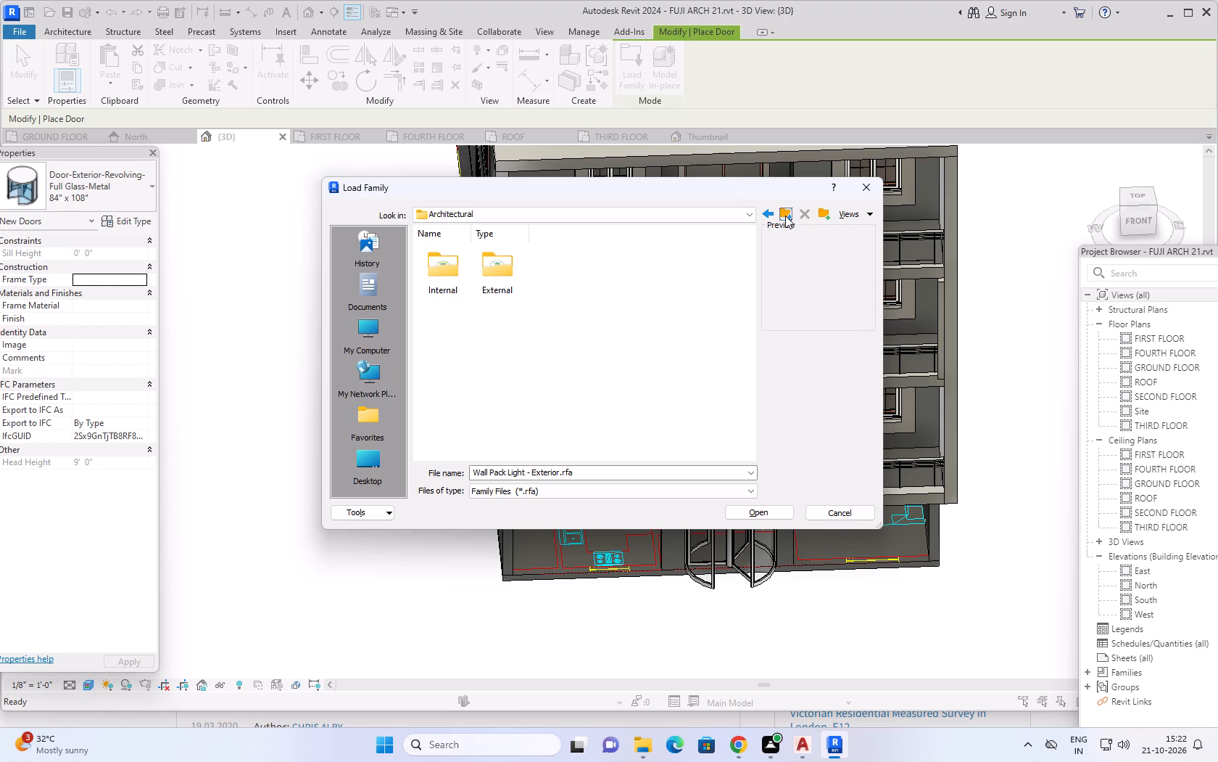
left_click(785, 216)
left_click(784, 211)
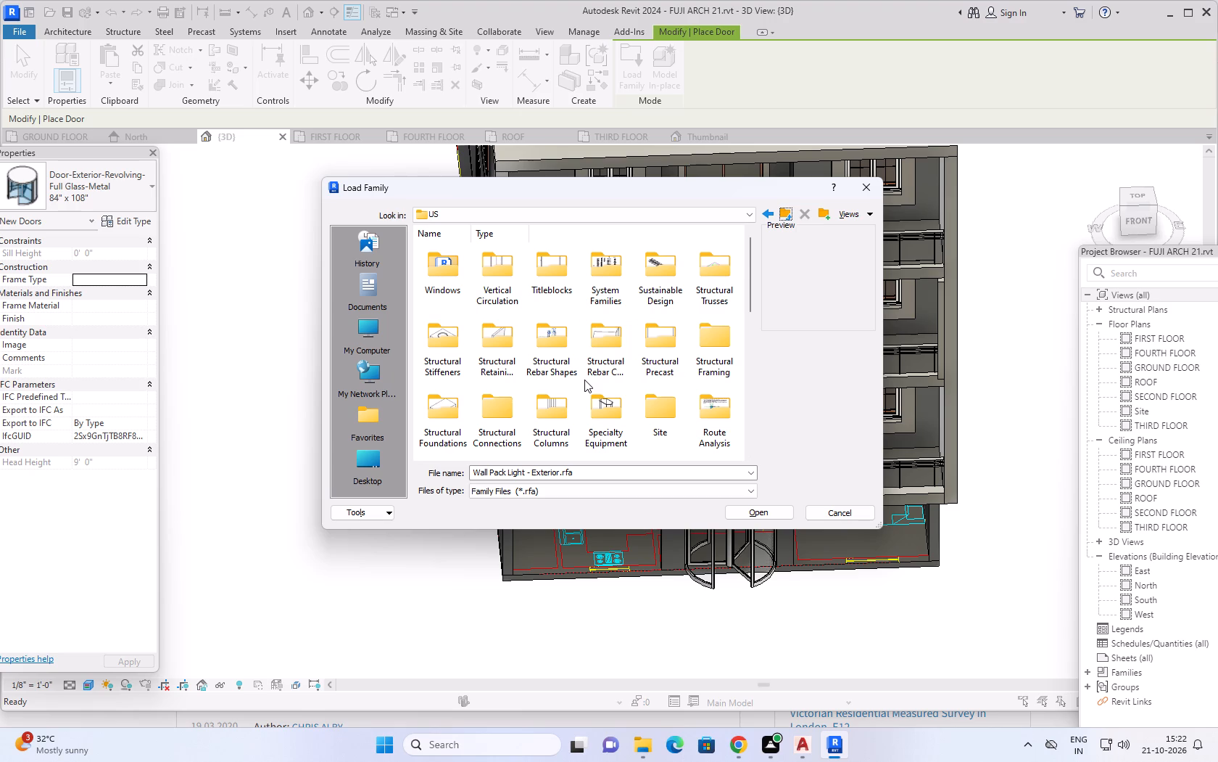
scroll(587, 380, "down", 1)
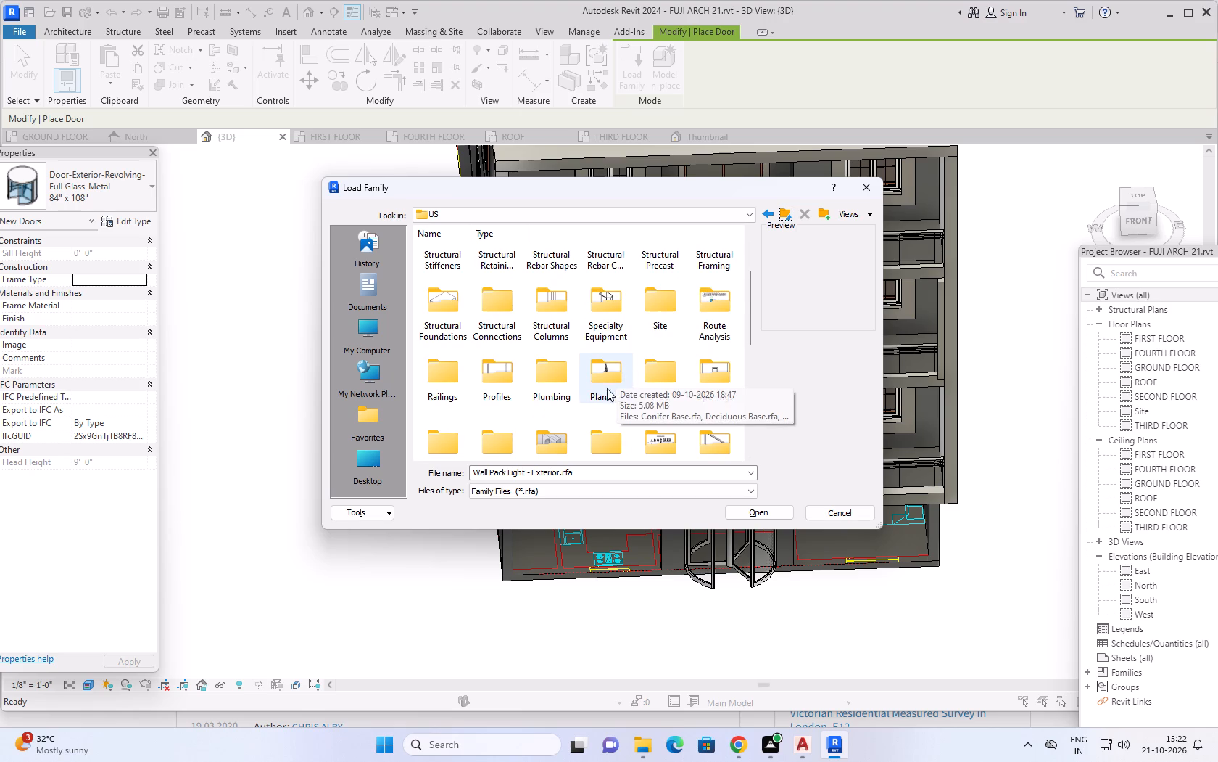
scroll(600, 387, "down", 1)
double_click(449, 281)
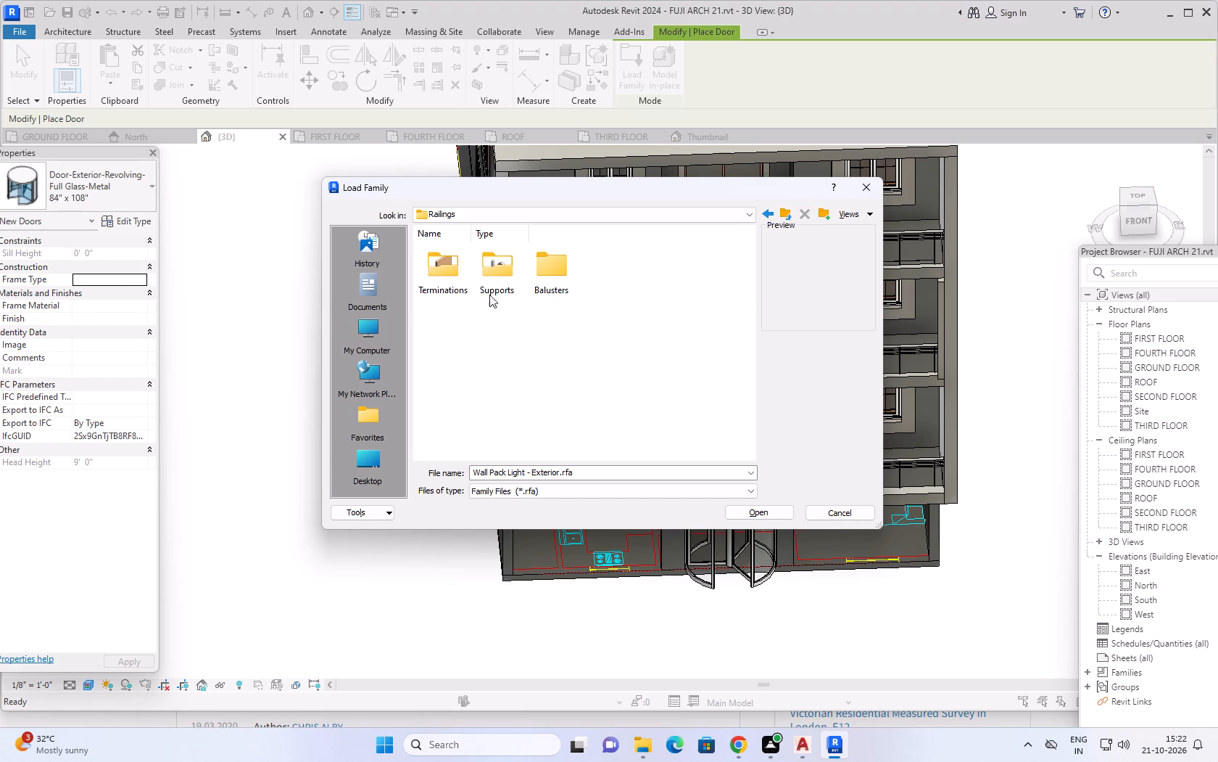
double_click(445, 275)
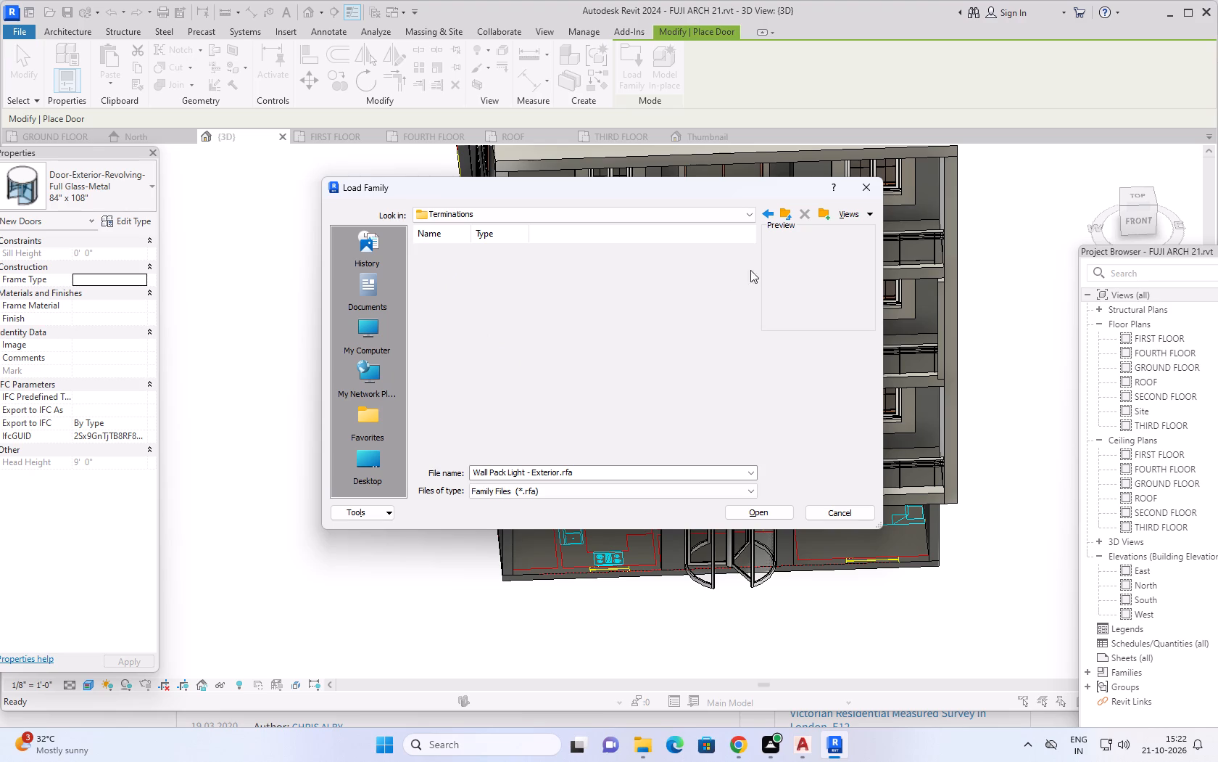
left_click(787, 218)
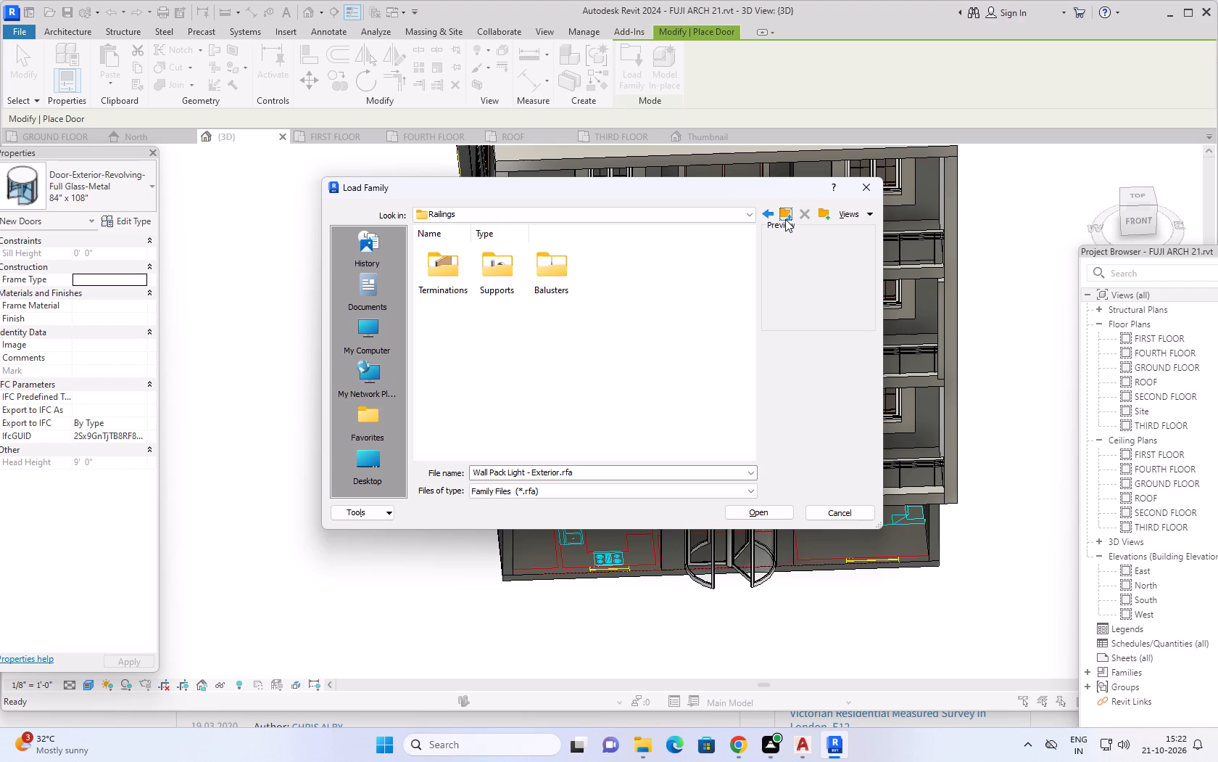
double_click(496, 274)
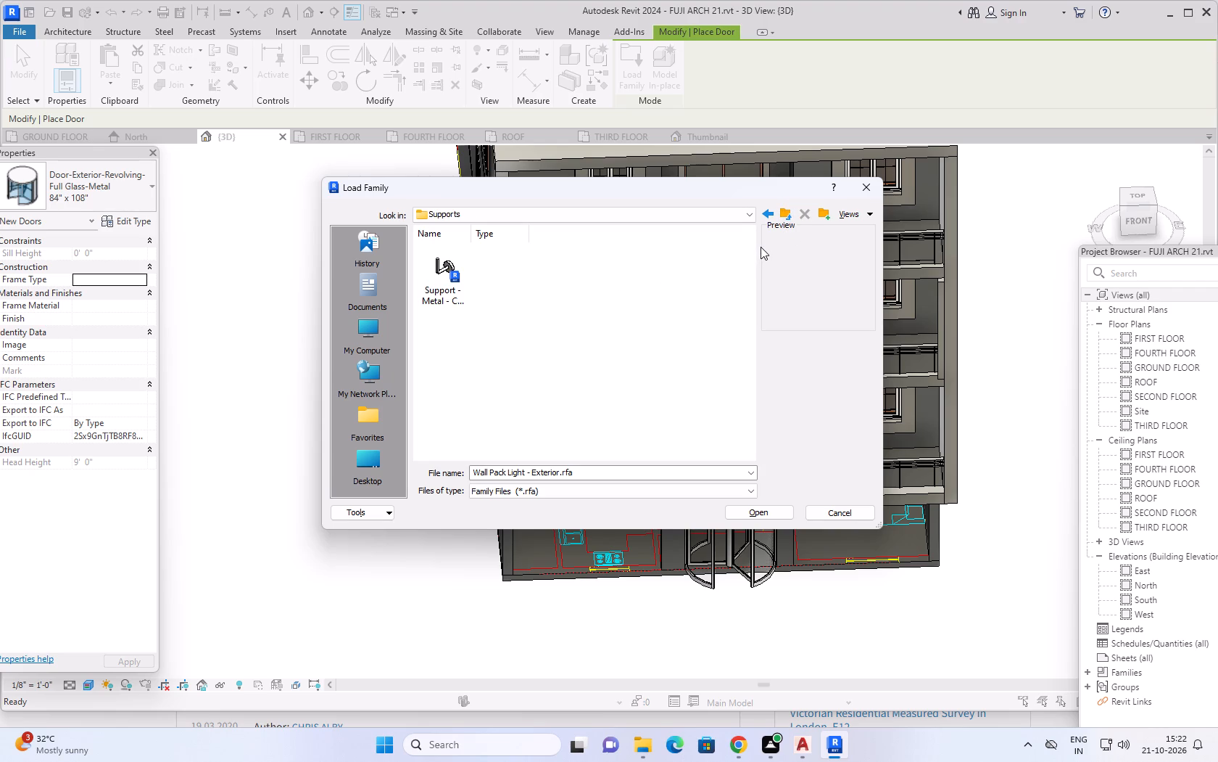
left_click(789, 211)
double_click(548, 270)
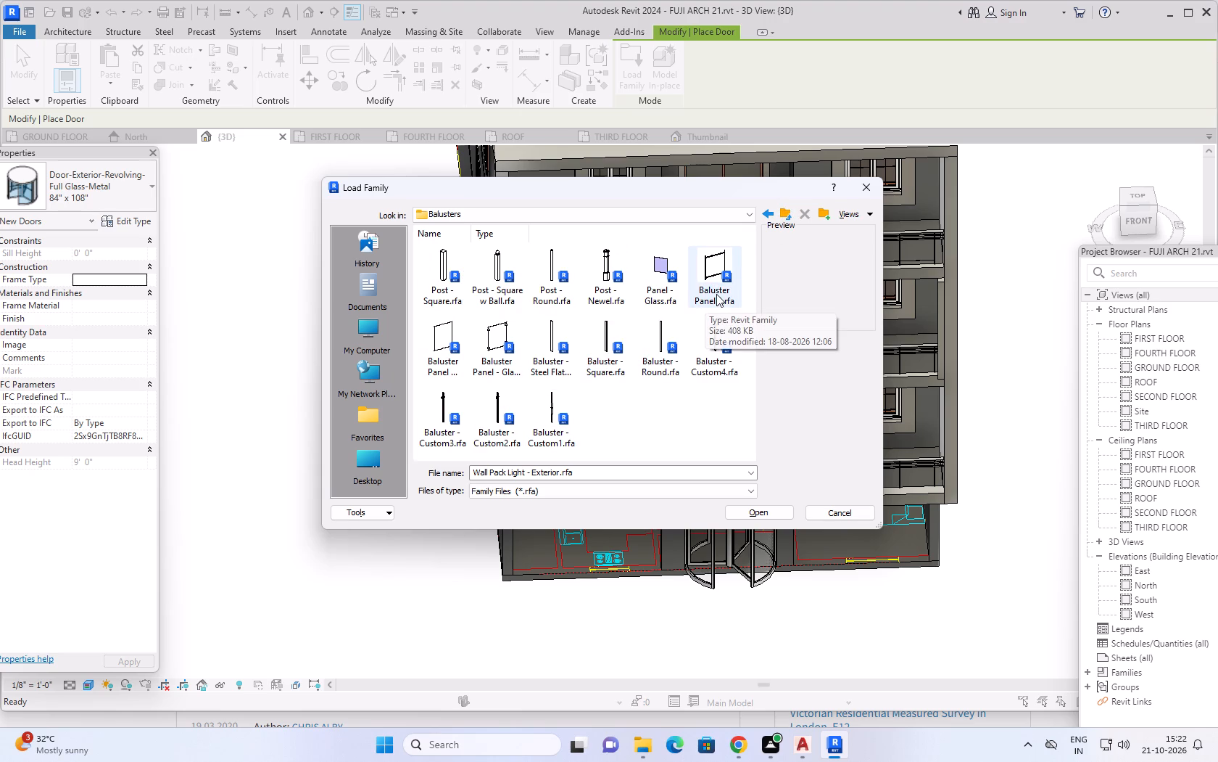
Return to the US family library and look through its category folders for a suitable family category.
left_click(784, 214)
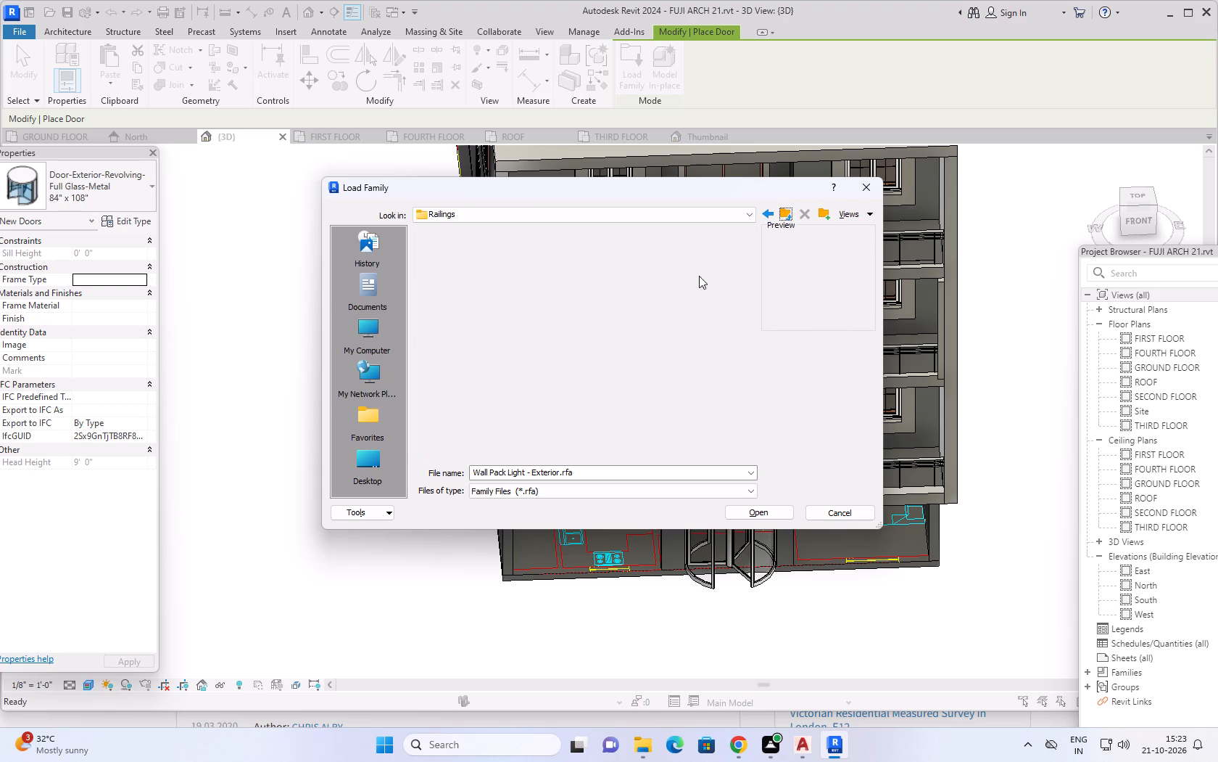
left_click(783, 211)
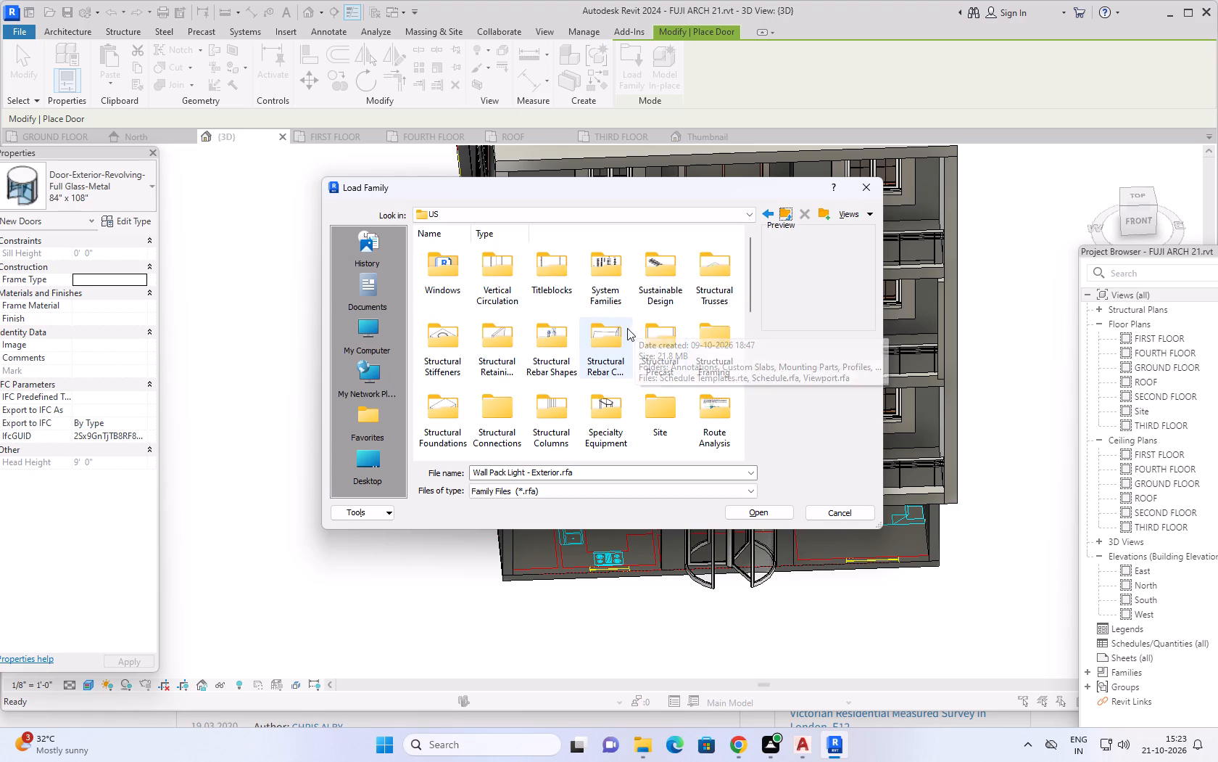
scroll(575, 331, "down", 4)
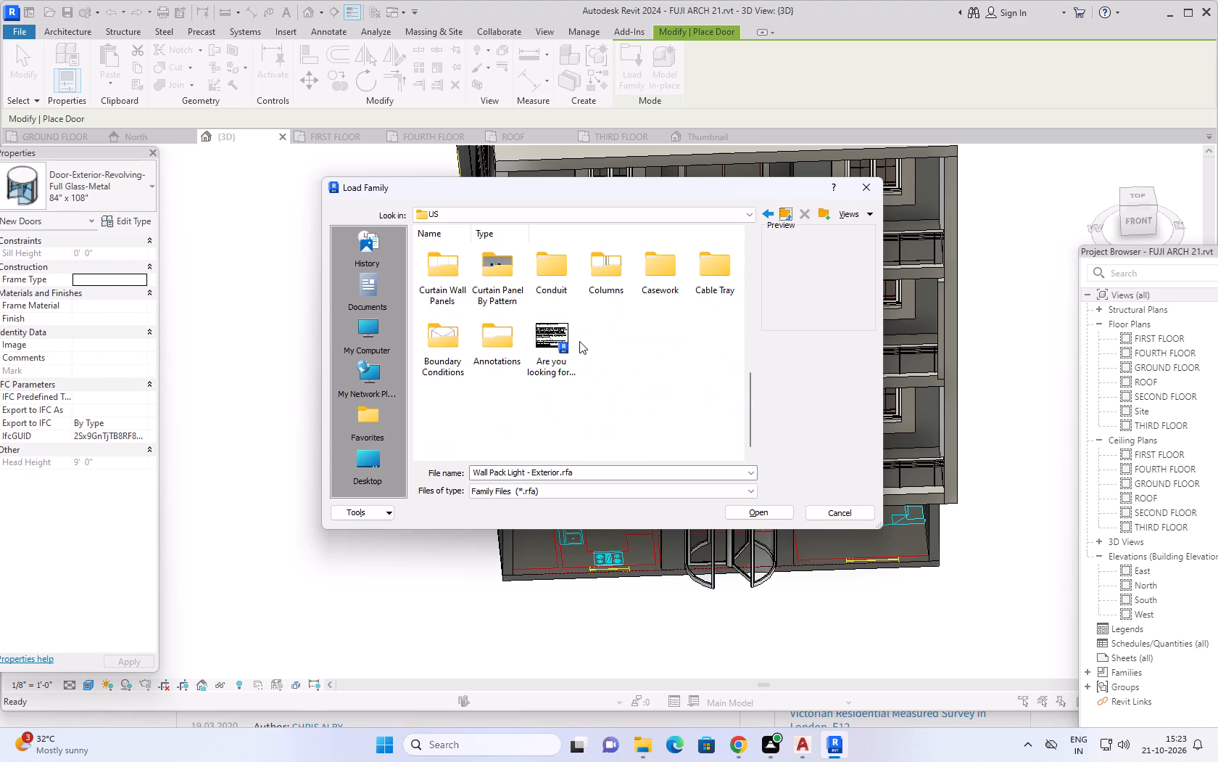
scroll(580, 343, "up", 1)
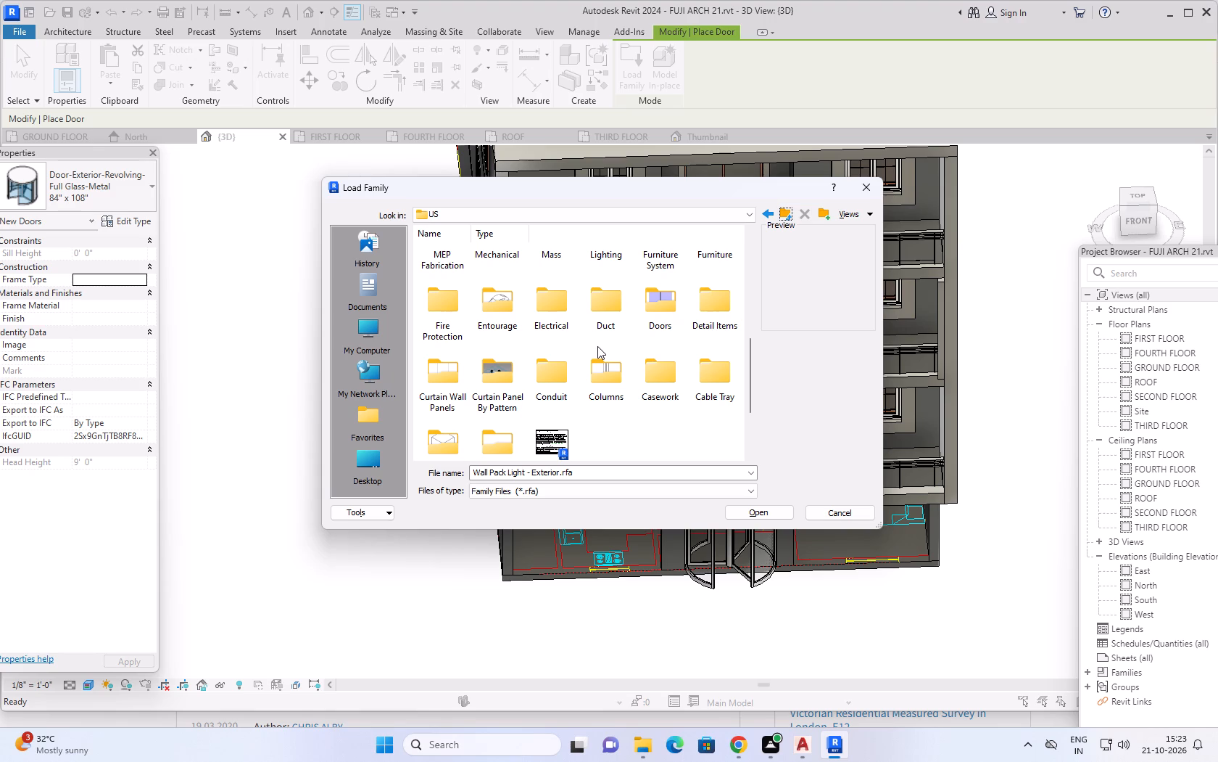
scroll(597, 346, "up", 1)
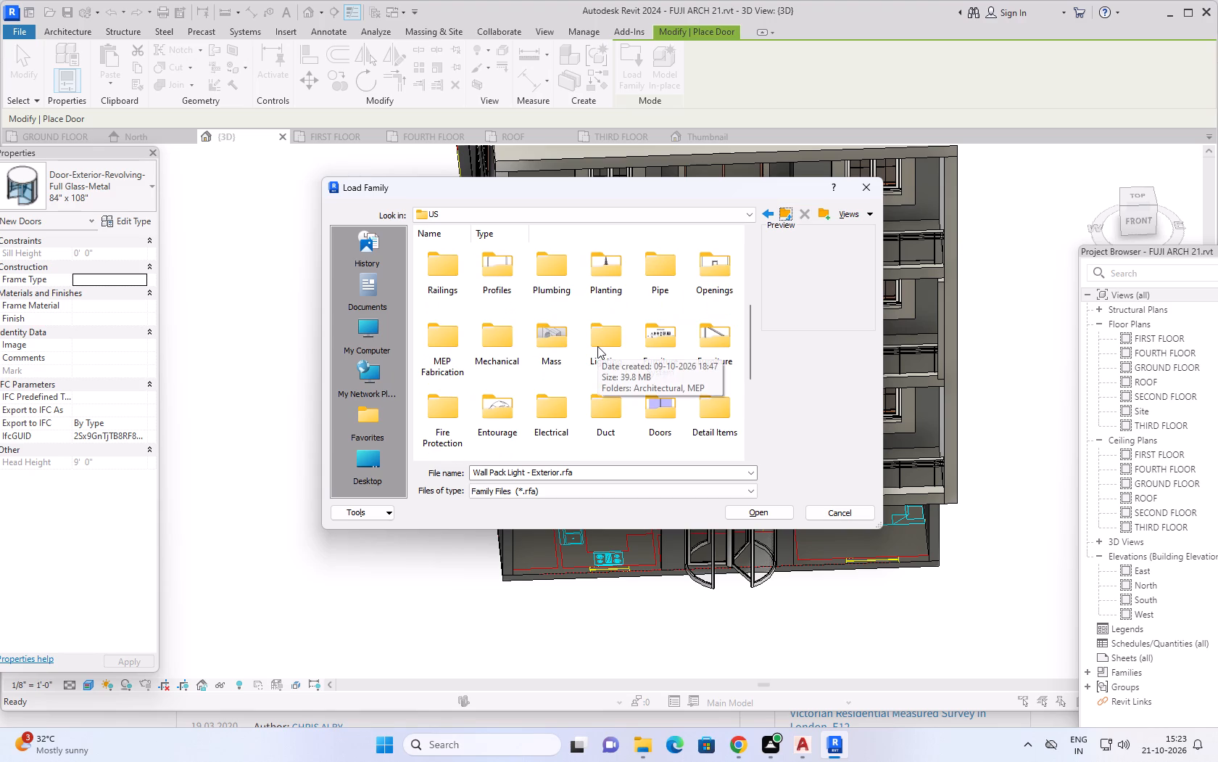
scroll(597, 346, "up", 1)
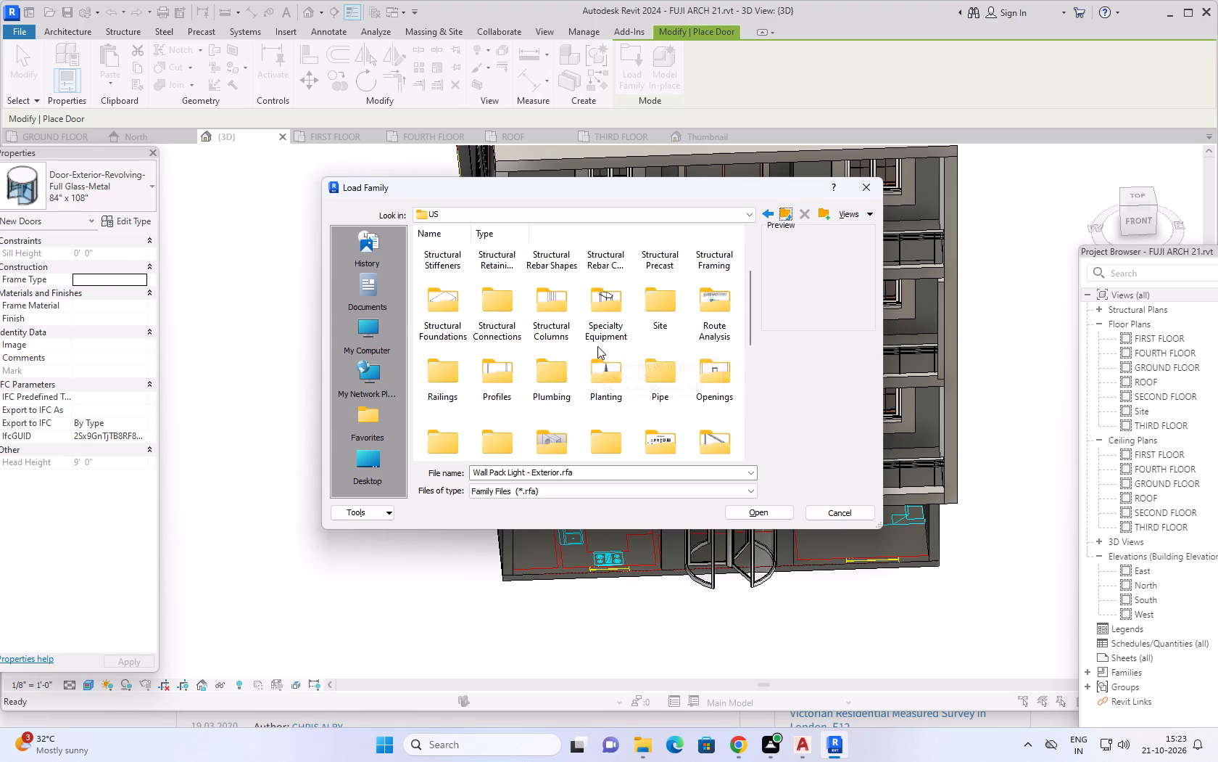
scroll(597, 346, "up", 5)
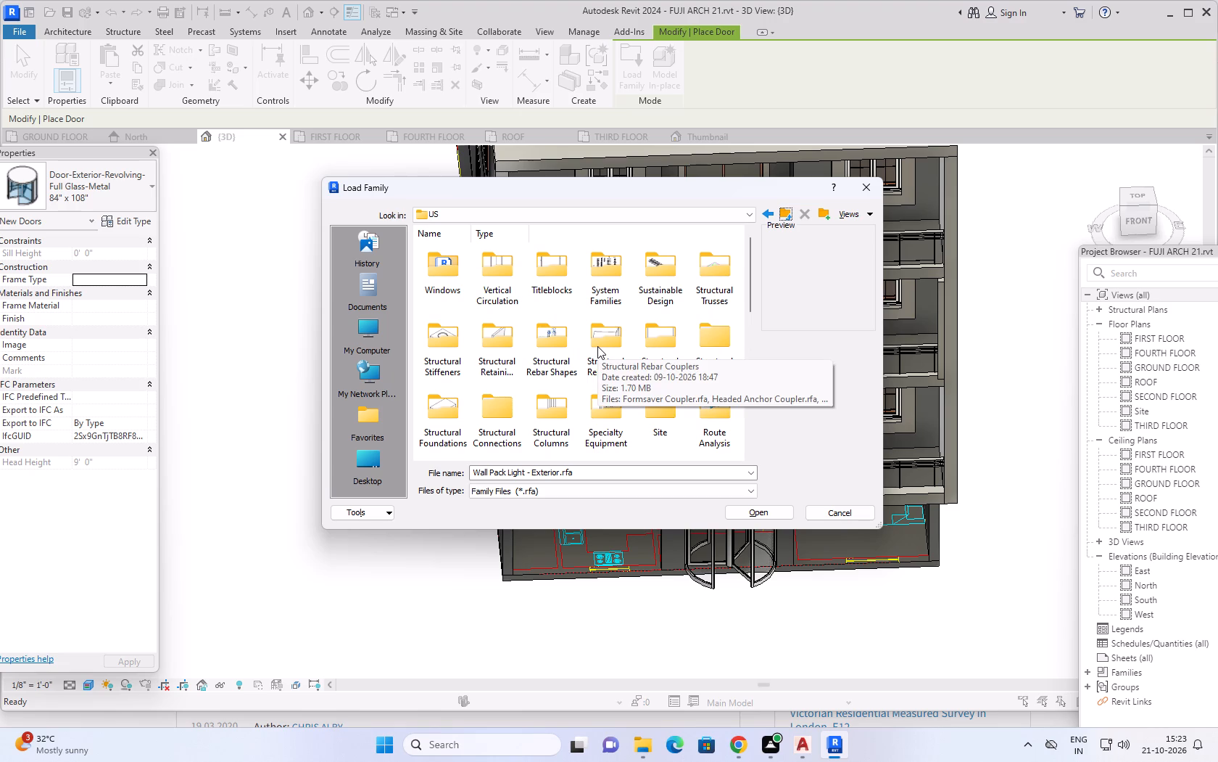
scroll(597, 346, "up", 6)
scroll(597, 346, "down", 2)
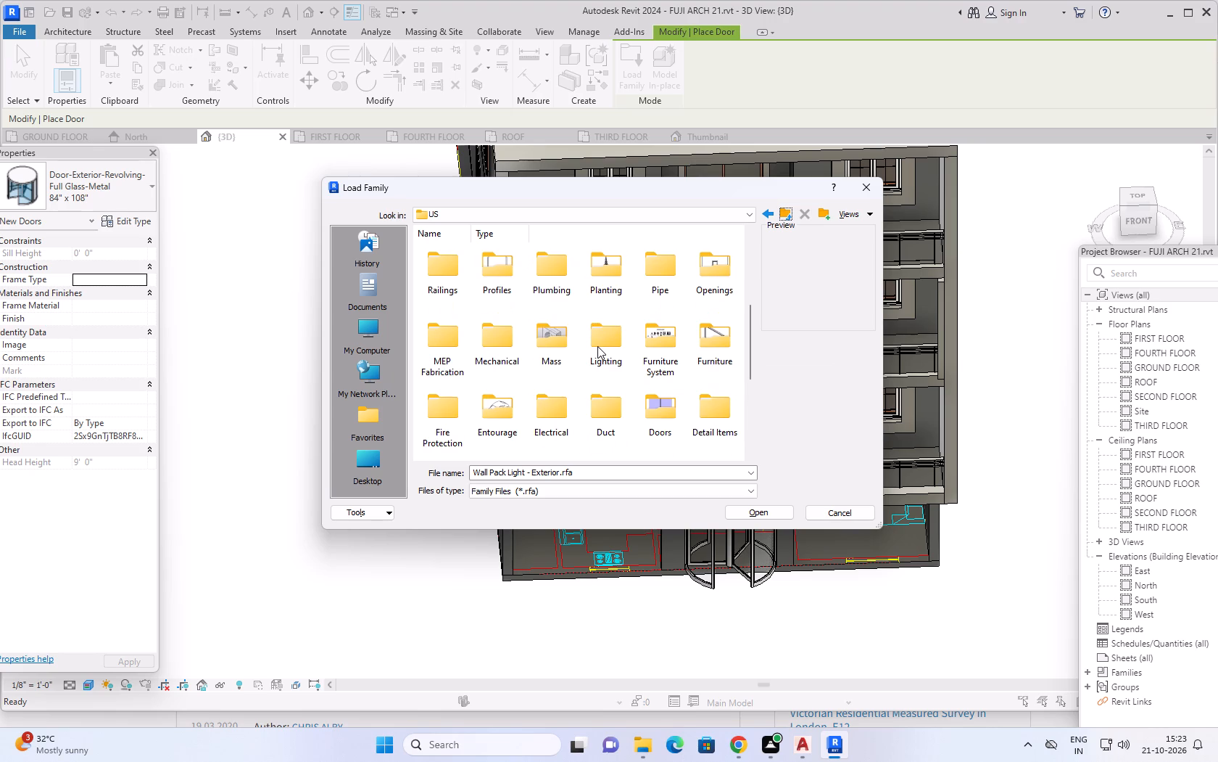
scroll(597, 346, "down", 2)
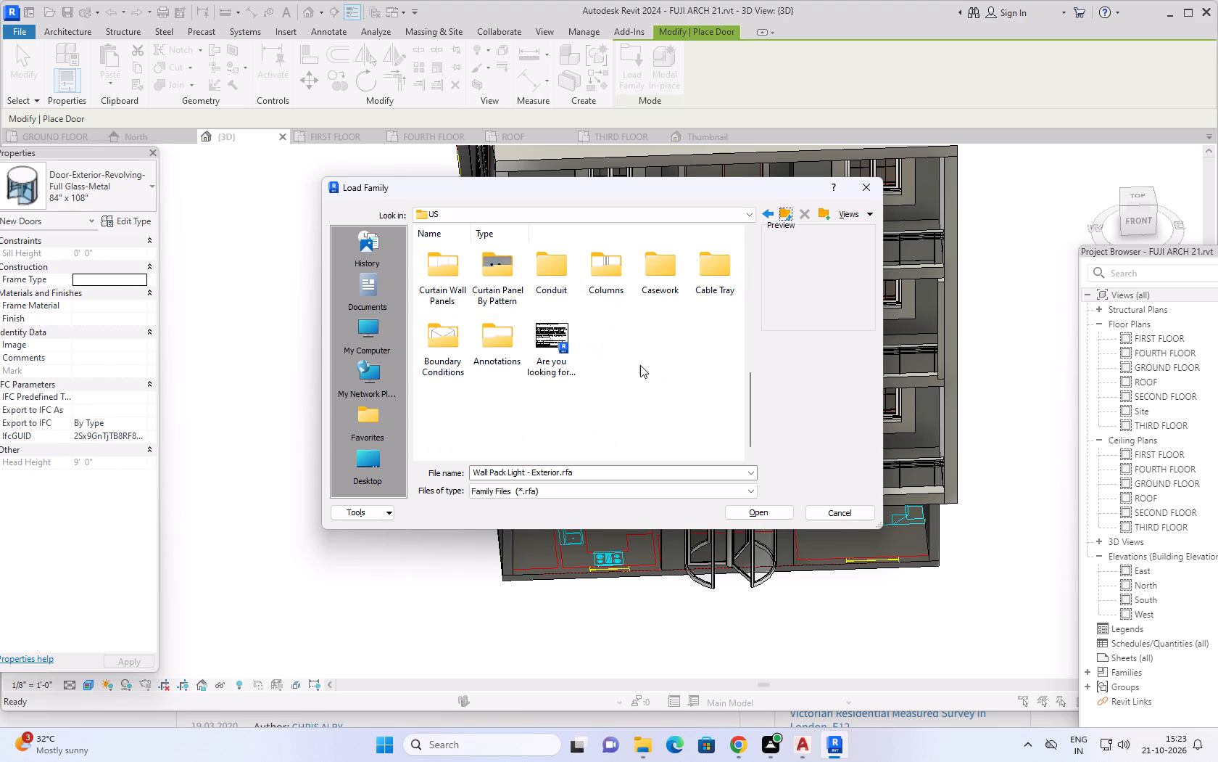
scroll(618, 384, "up", 9)
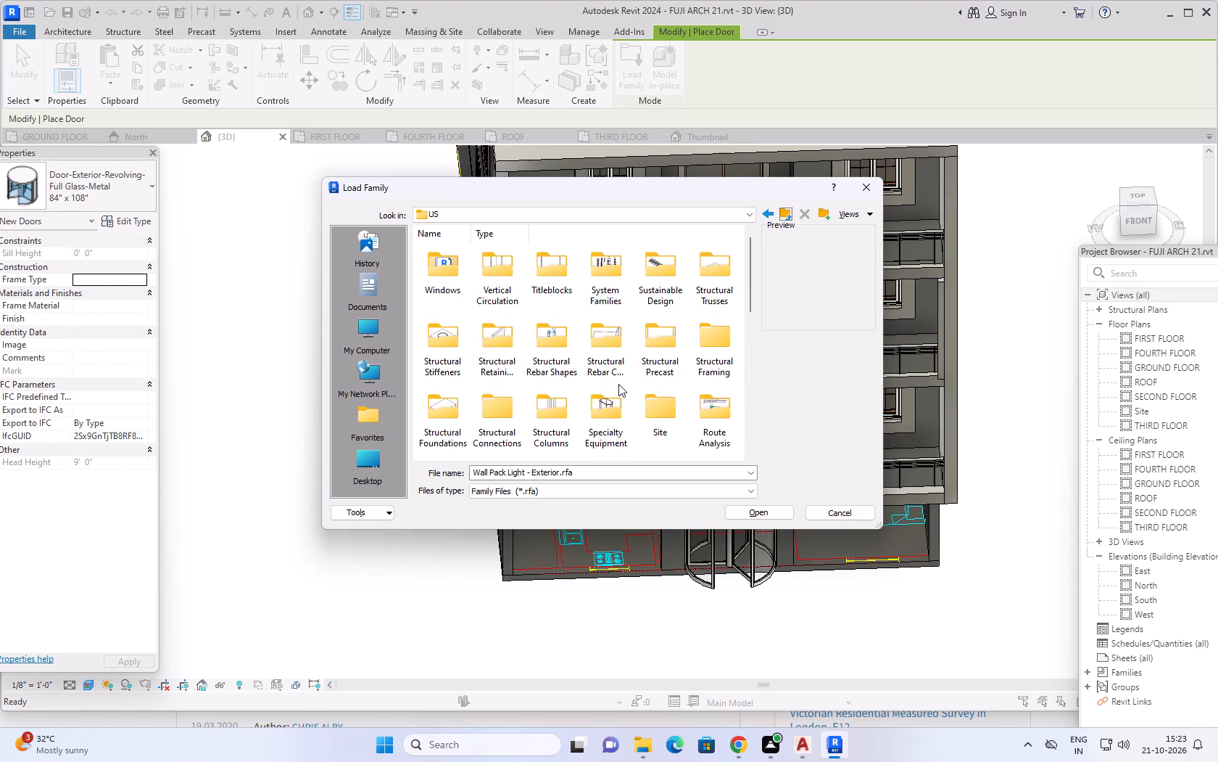
scroll(618, 384, "up", 1)
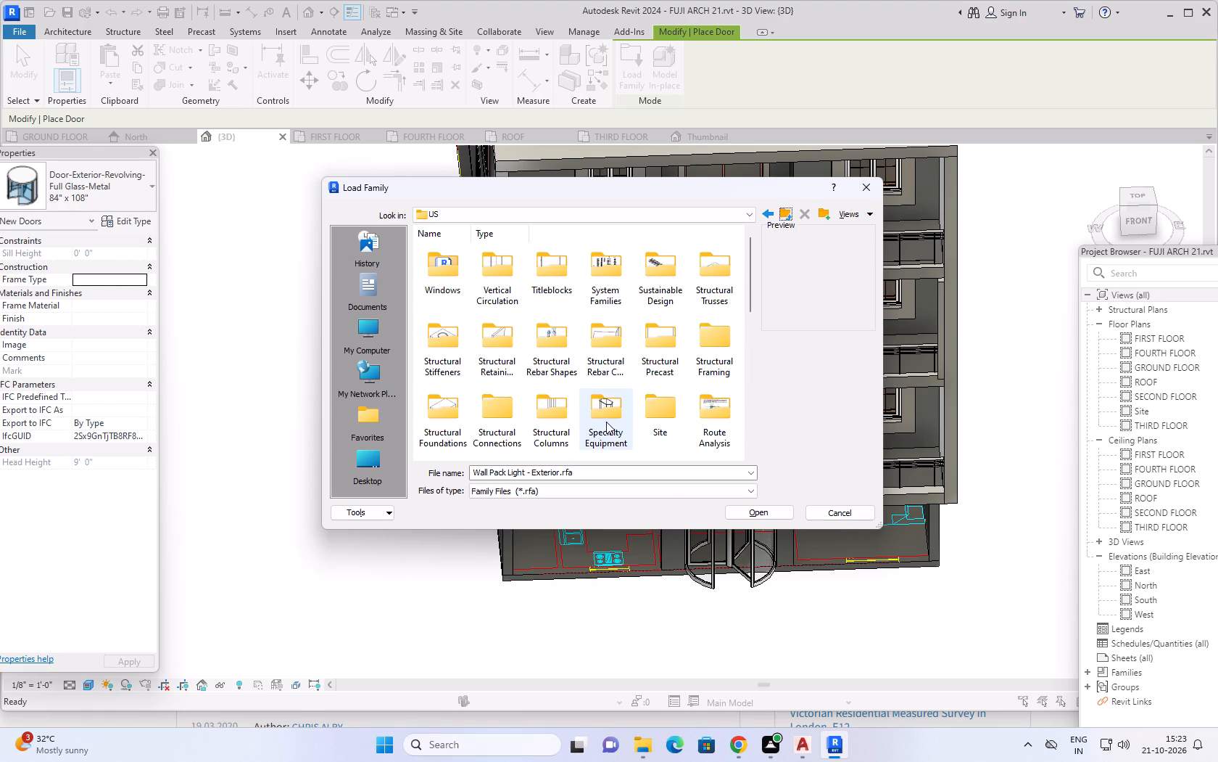
Examine the Specialty Equipment families, including Toilet Room Specialties, and close the family browser without loading anything.
double_click(608, 418)
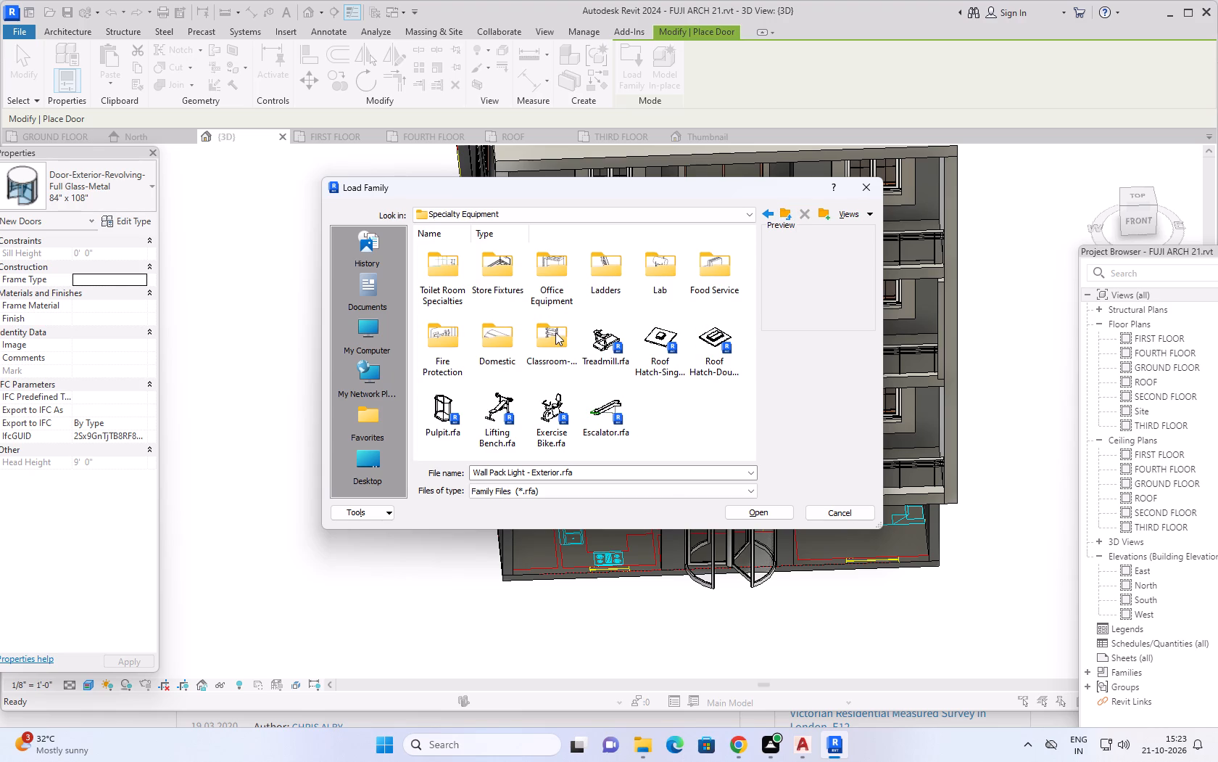
double_click(452, 275)
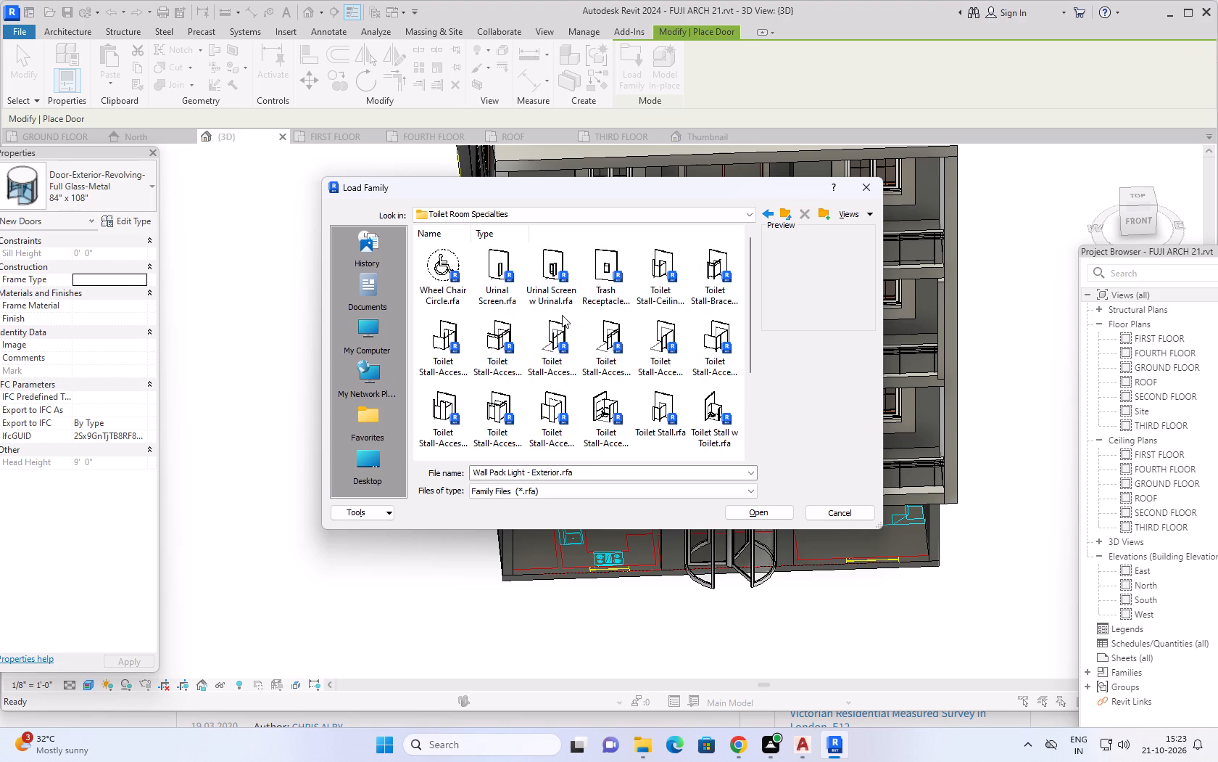
scroll(550, 313, "down", 2)
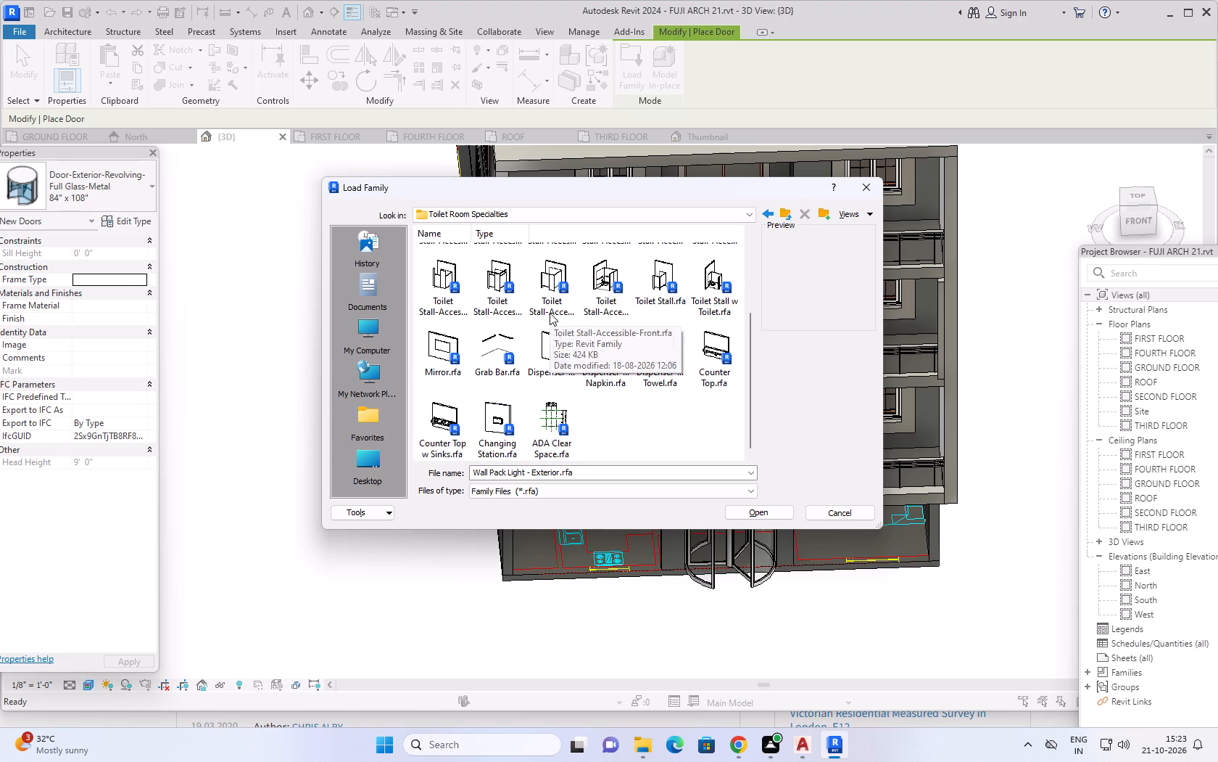
scroll(550, 313, "down", 2)
scroll(550, 313, "up", 5)
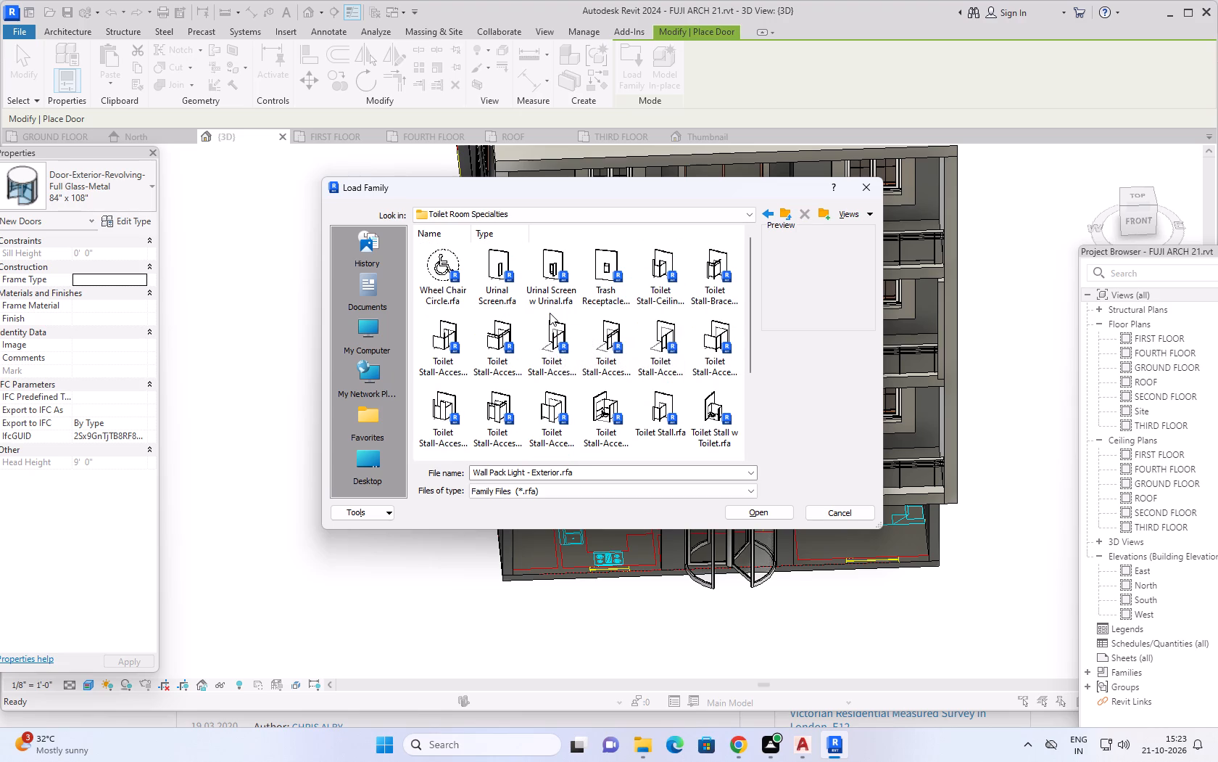
left_click(782, 221)
scroll(775, 242, "up", 1)
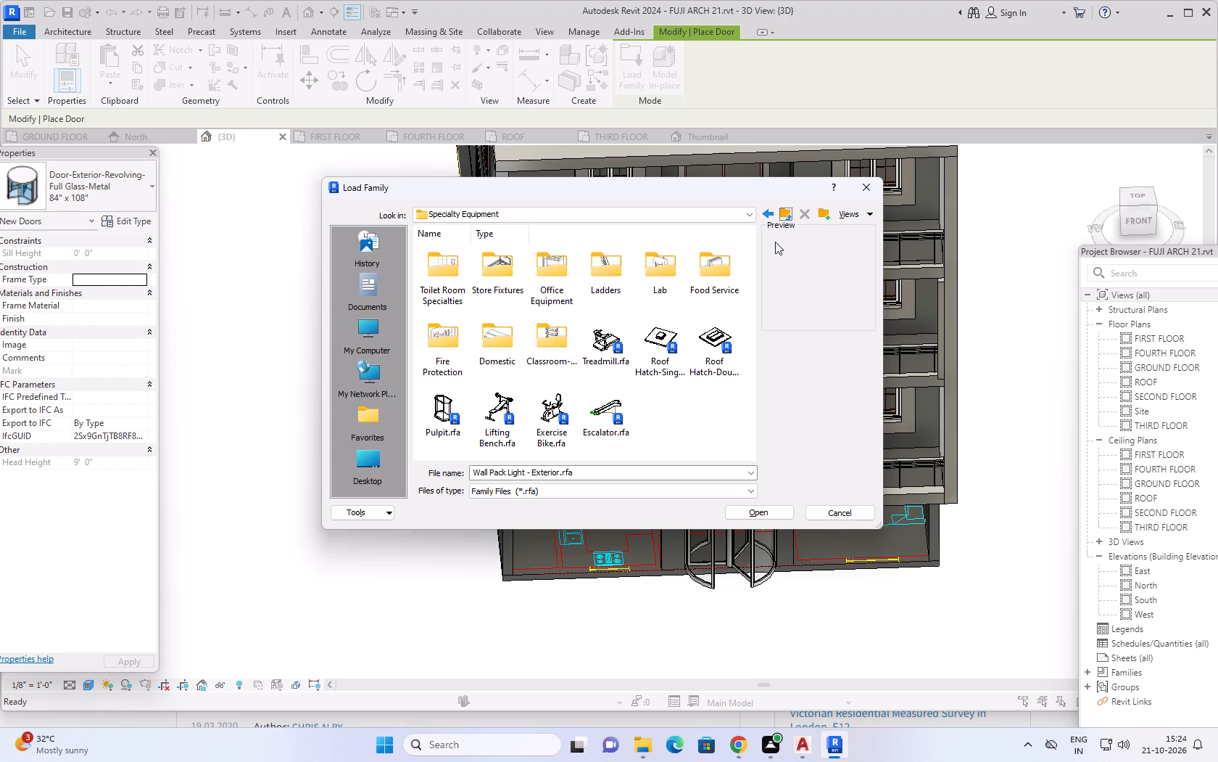
left_click(861, 191)
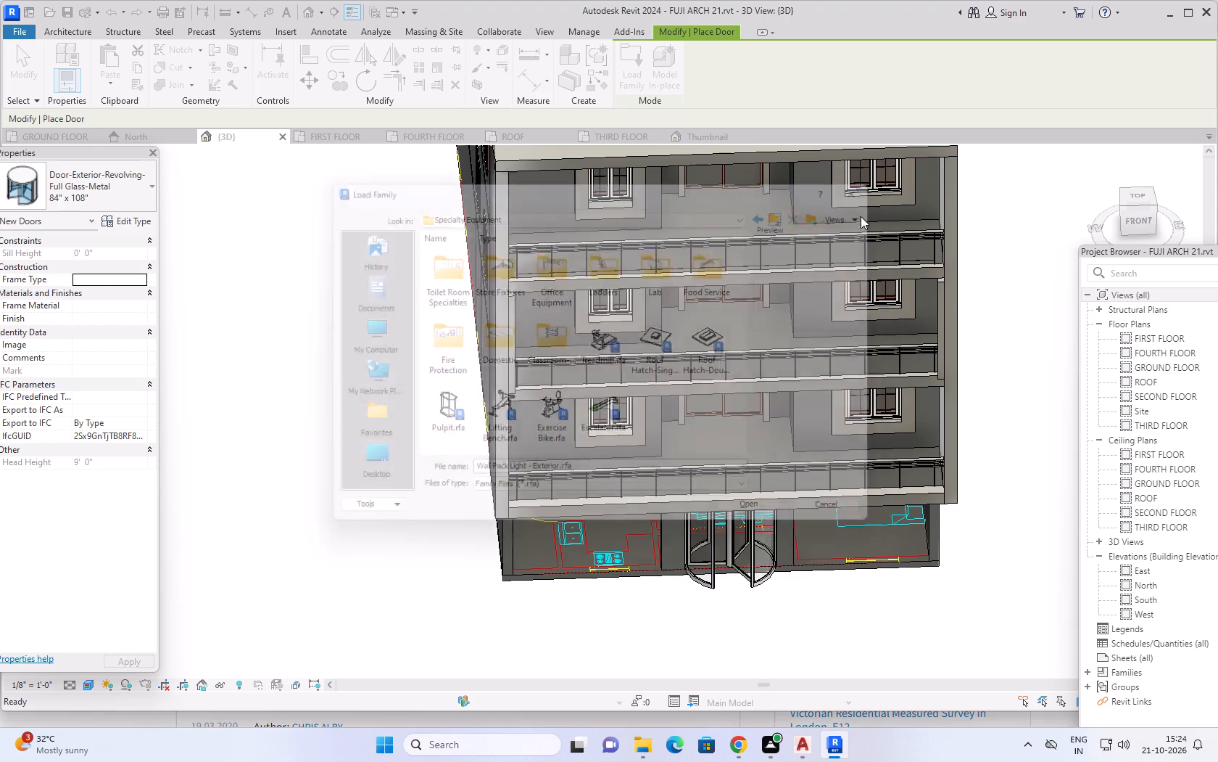
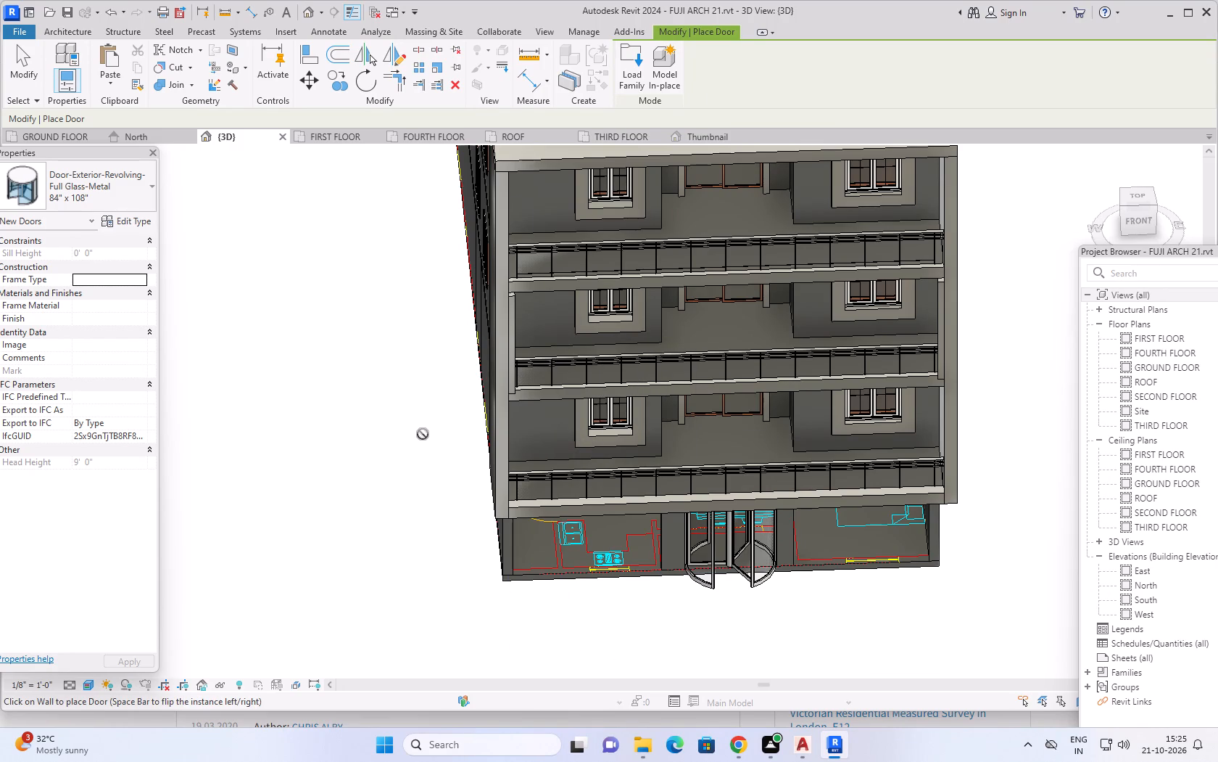
Leave door placement and examine the building's front and side facades in the 3D view.
scroll(423, 434, "down", 2)
key("Escape")
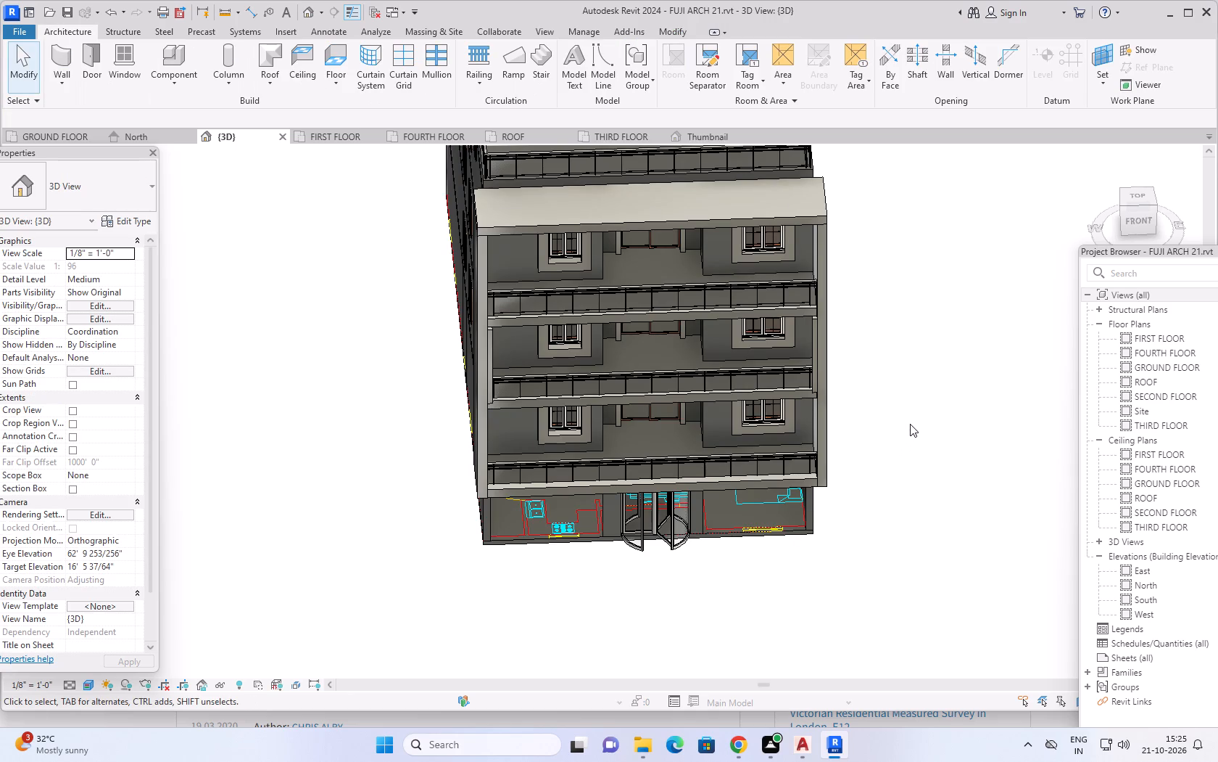
middle_click_drag(911, 424, 843, 501)
middle_click_drag(837, 471, 851, 367, "shift")
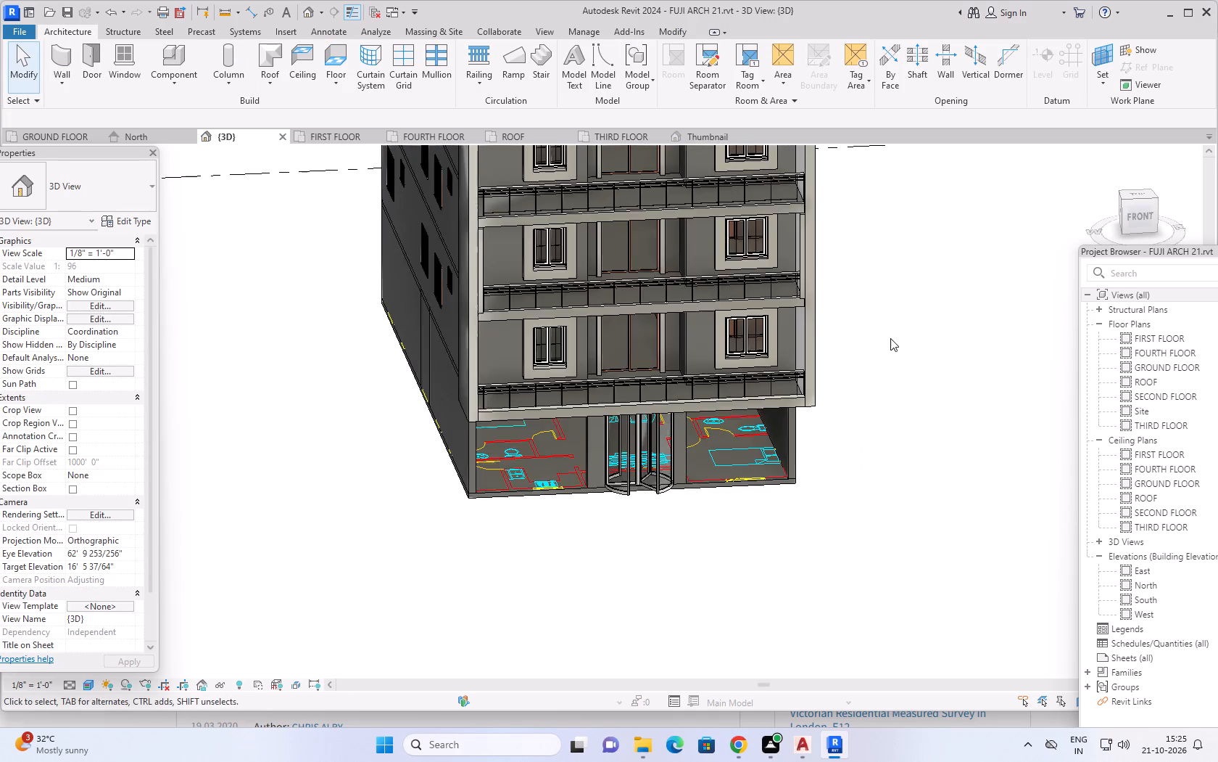
middle_click_drag(890, 338, 844, 501)
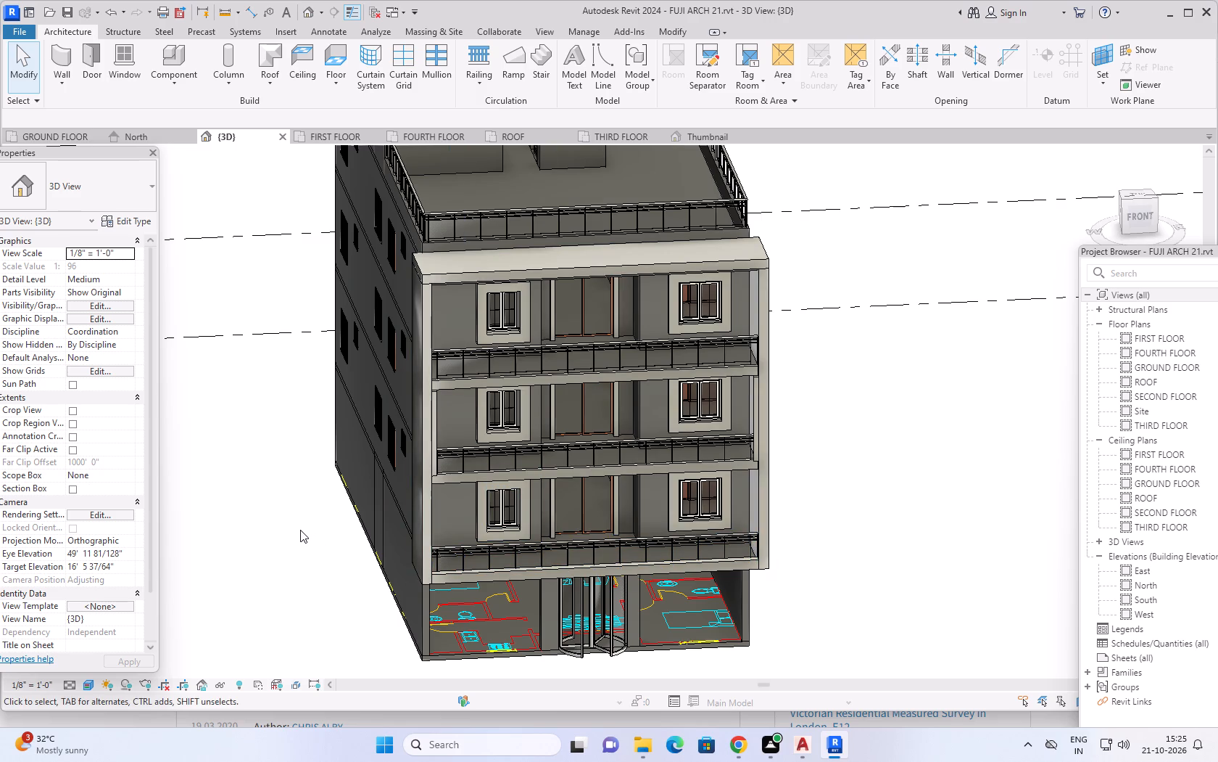
middle_click_drag(310, 515, 419, 540, "shift")
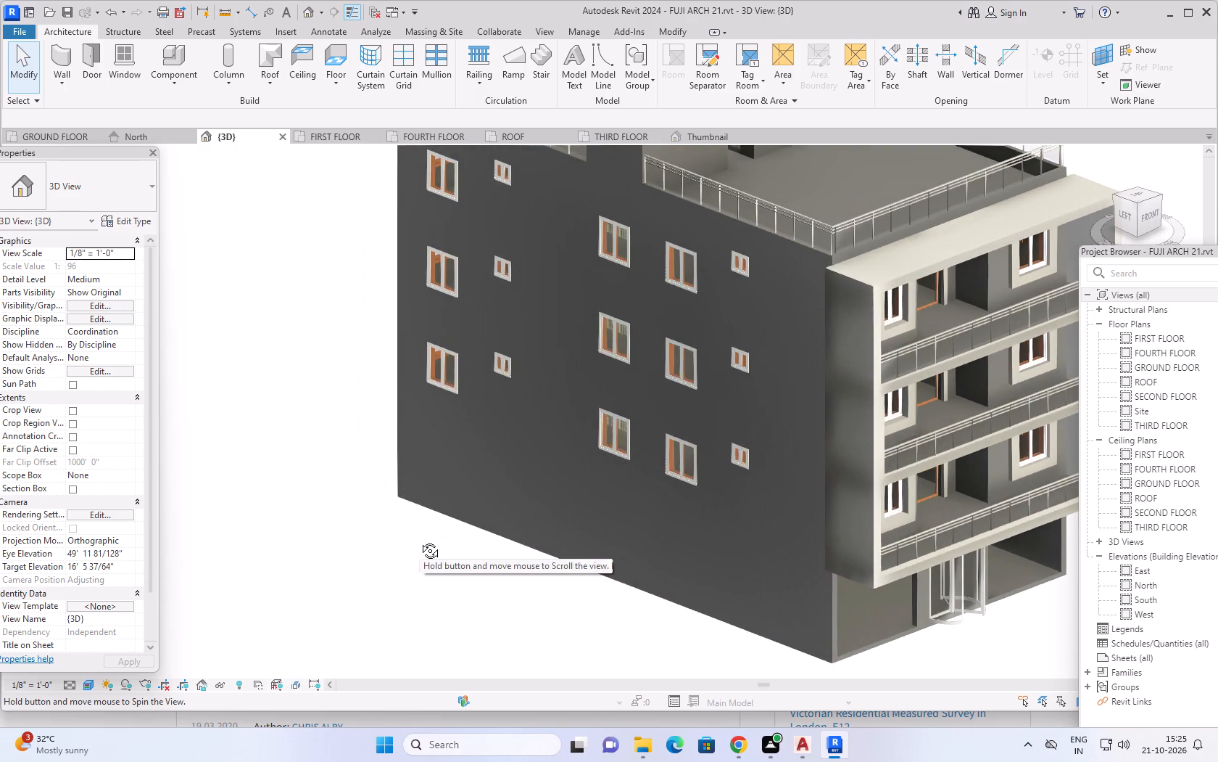
middle_click_drag(419, 540, 313, 538, "shift")
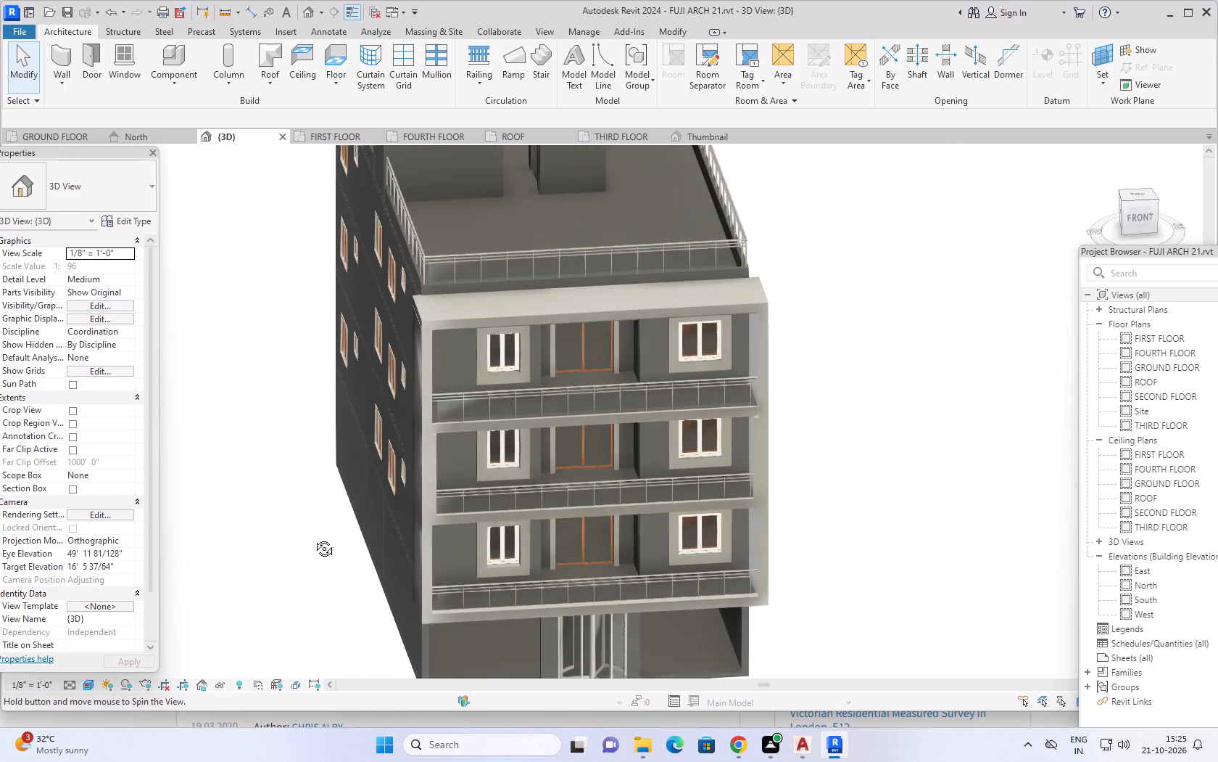
middle_click_drag(313, 538, 309, 544, "shift")
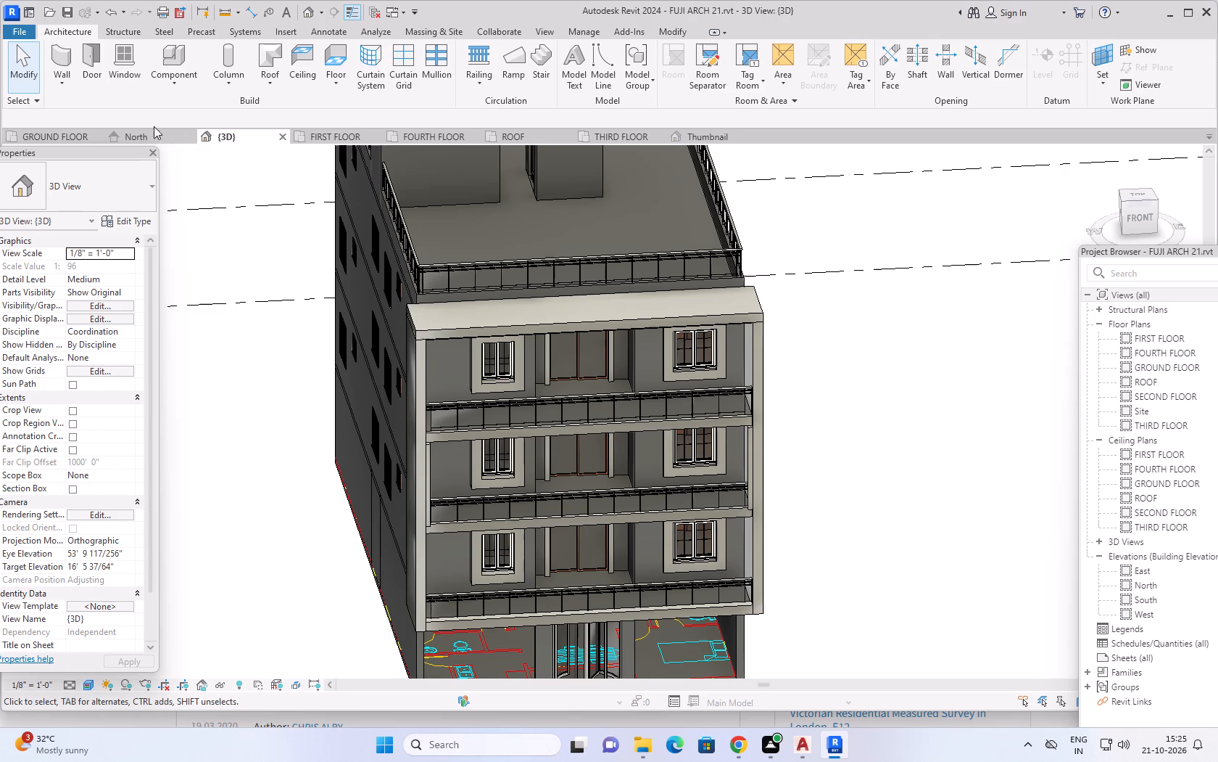
In the FIRST FLOOR plan, start the Site Component command and open the US family library for loading.
left_click(319, 136)
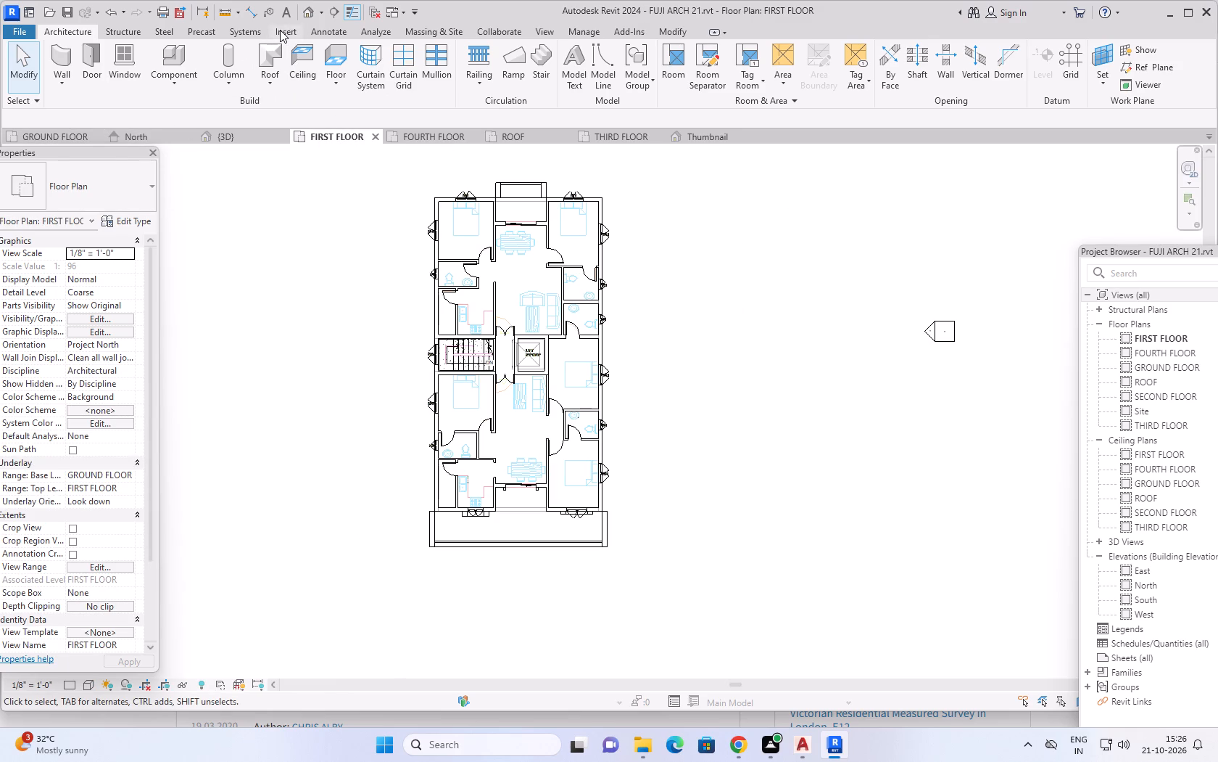
left_click(280, 30)
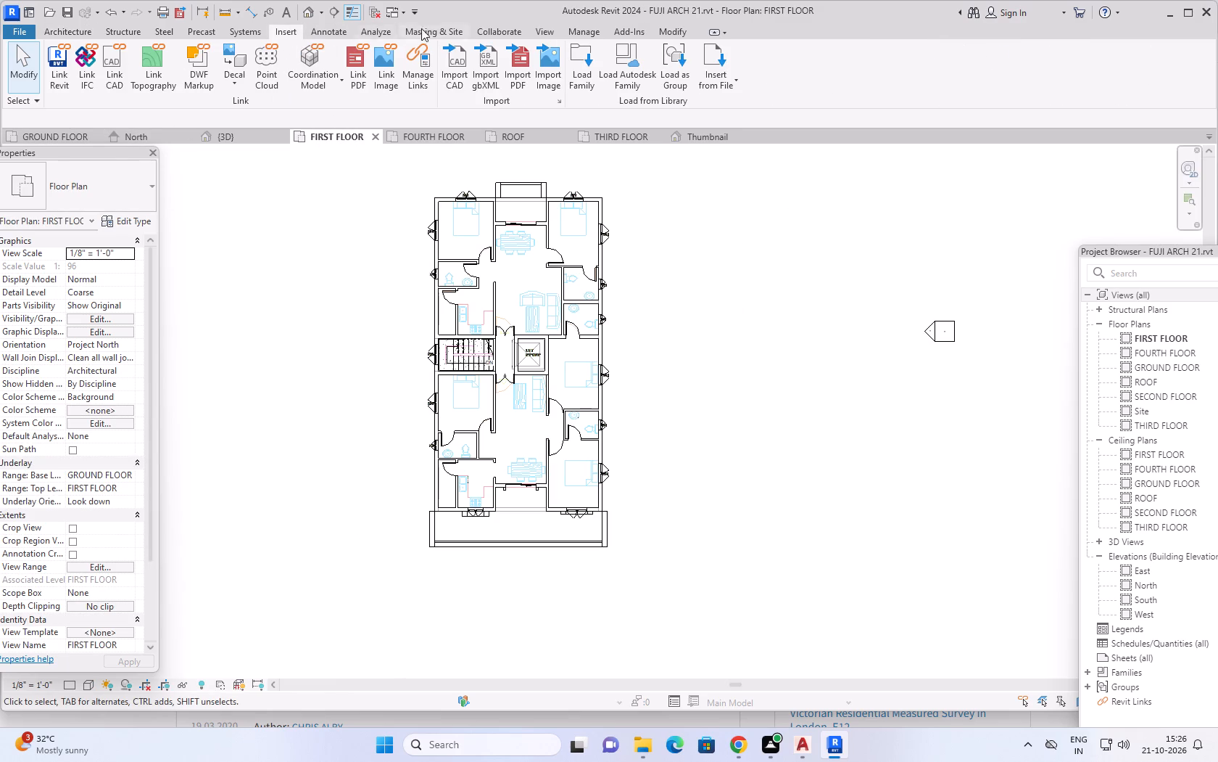
left_click(455, 27)
left_click(422, 67)
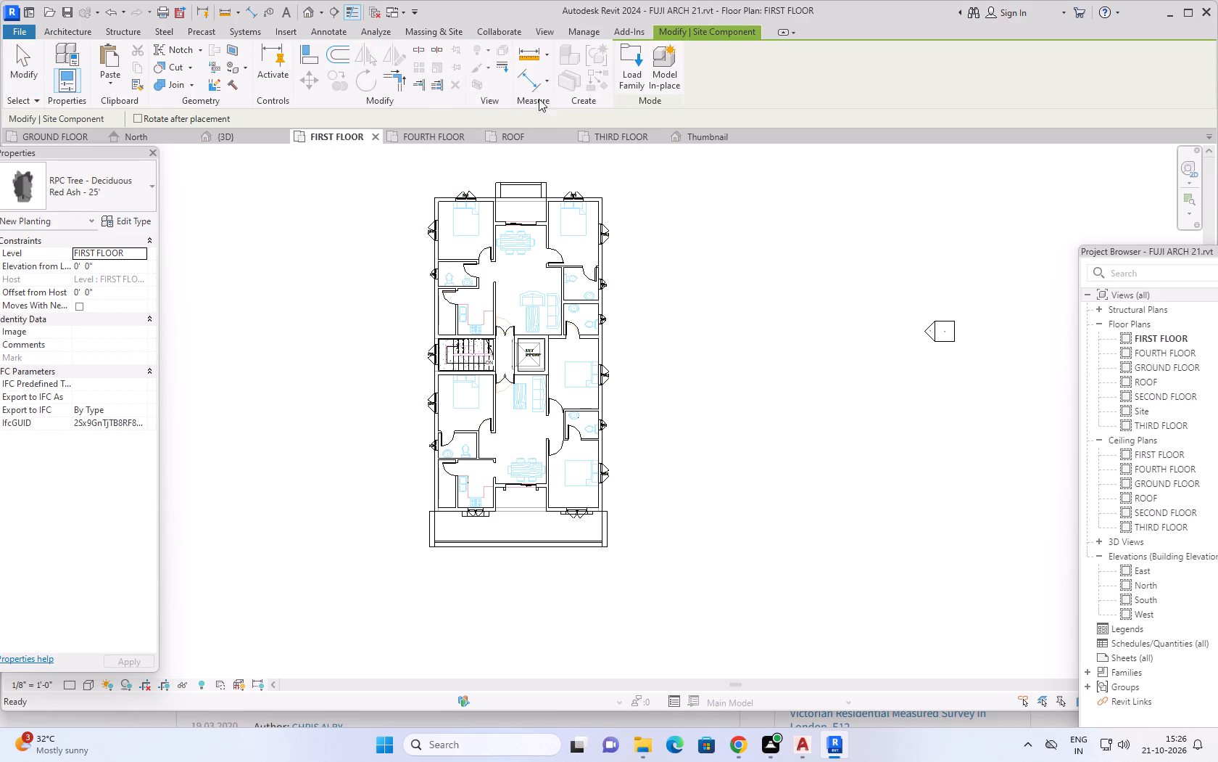
left_click(634, 53)
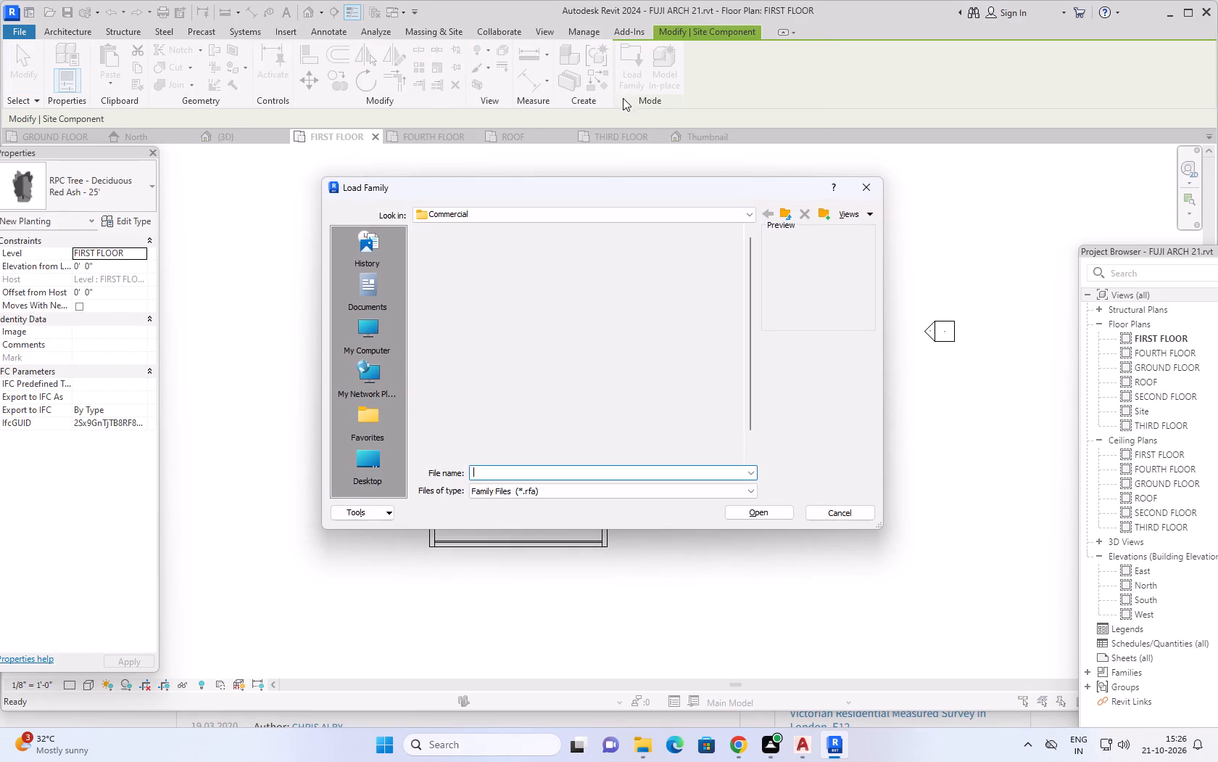
scroll(504, 302, "down", 3)
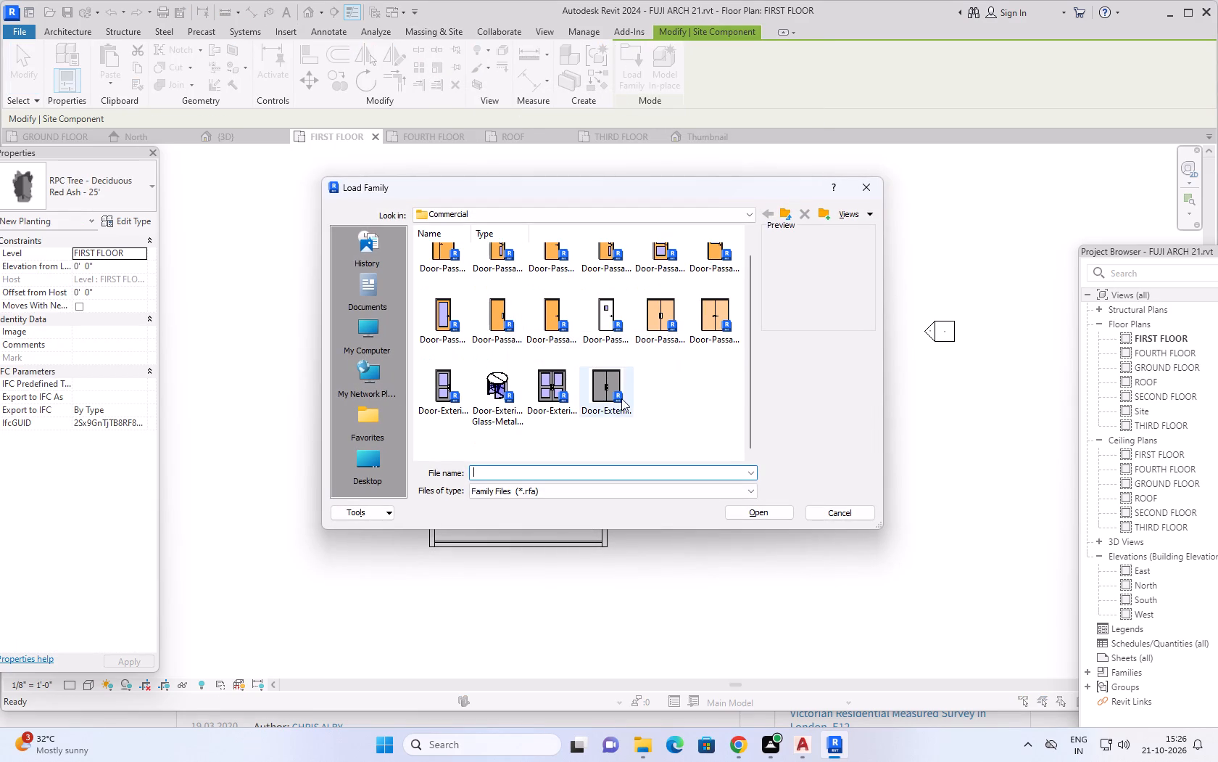
scroll(623, 395, "up", 8)
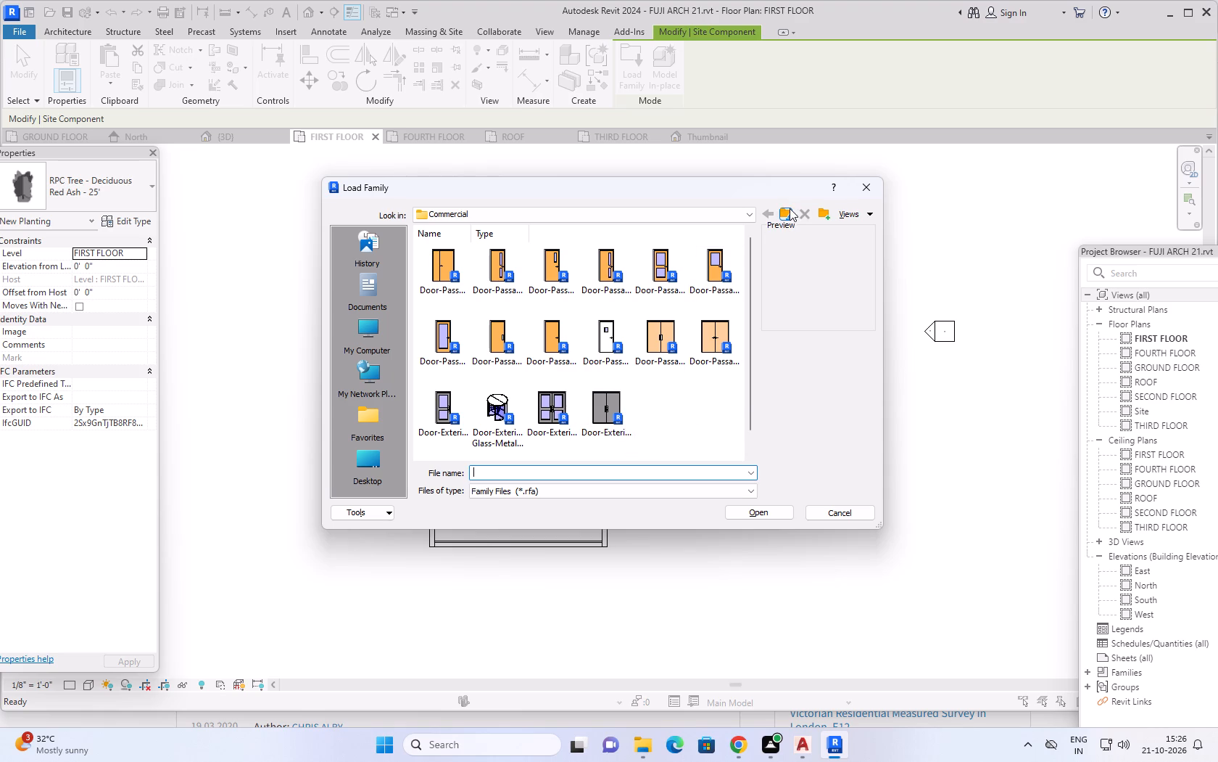
left_click(790, 208)
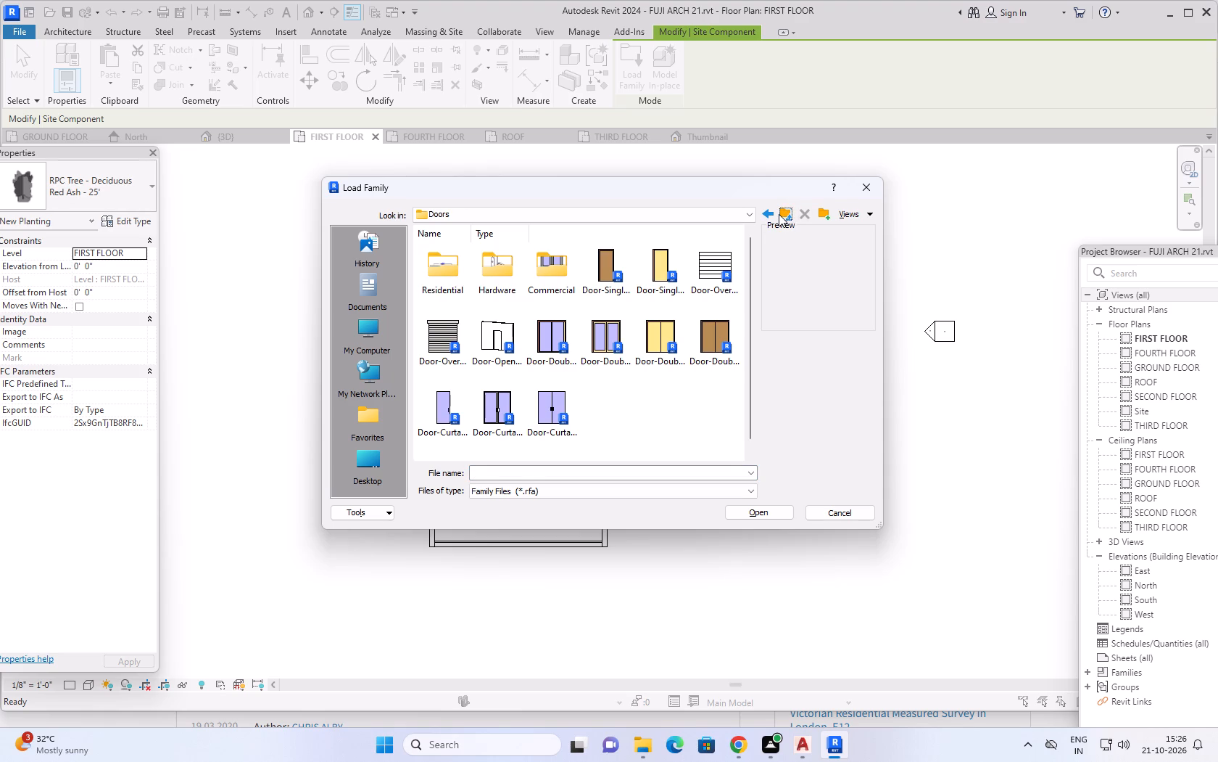
left_click(779, 214)
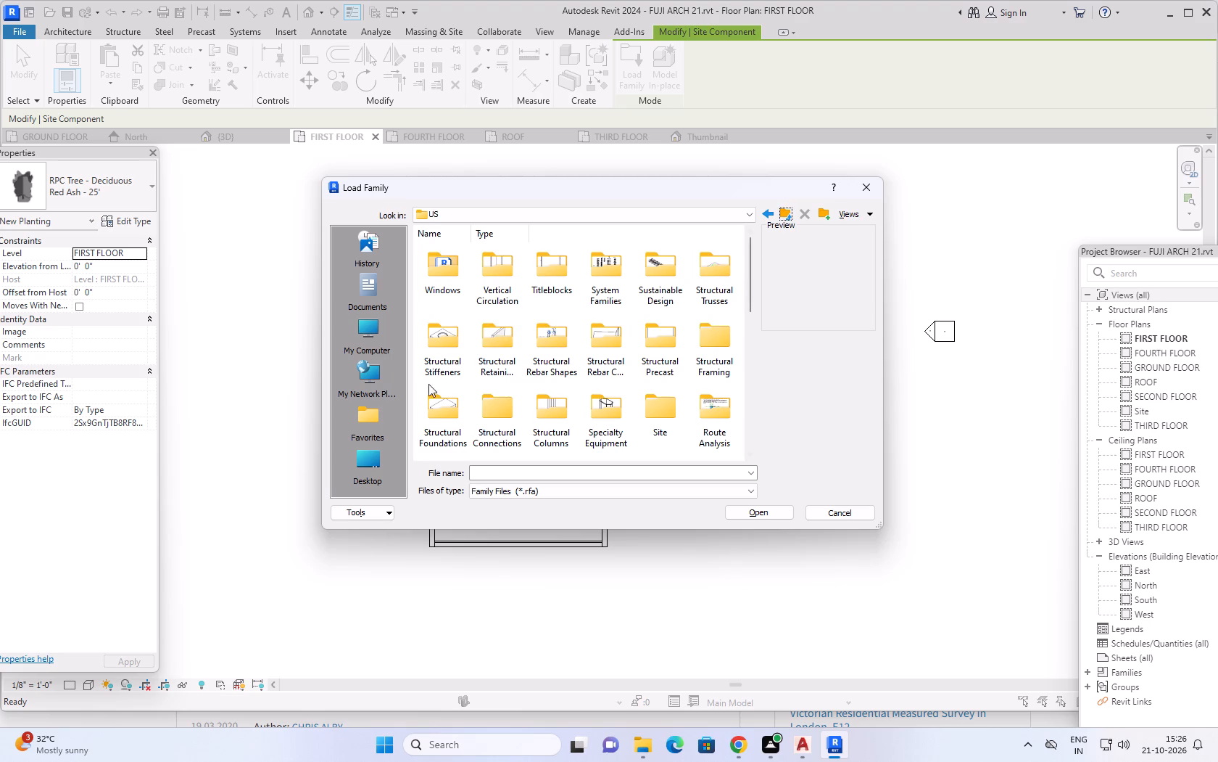
Look through the US library's category folders for a suitable family category, checking the contents of the Profiles folder.
scroll(529, 328, "up", 2)
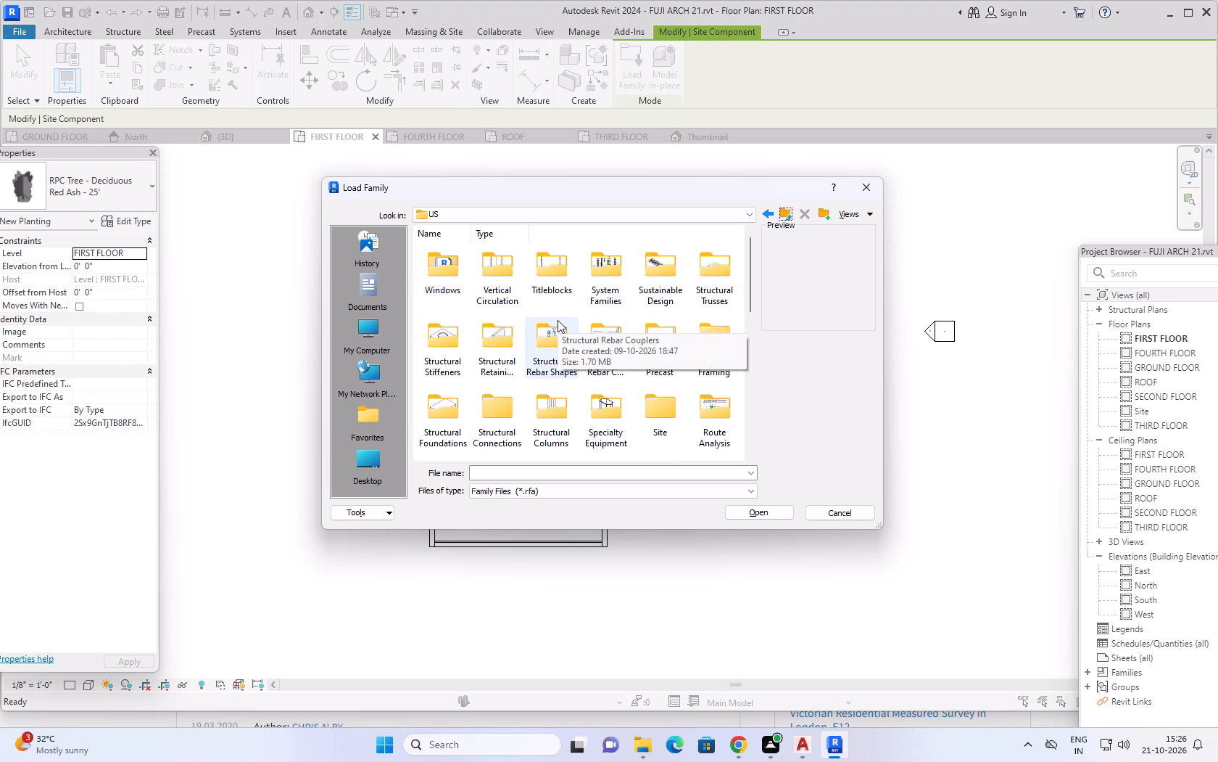
scroll(559, 324, "down", 8)
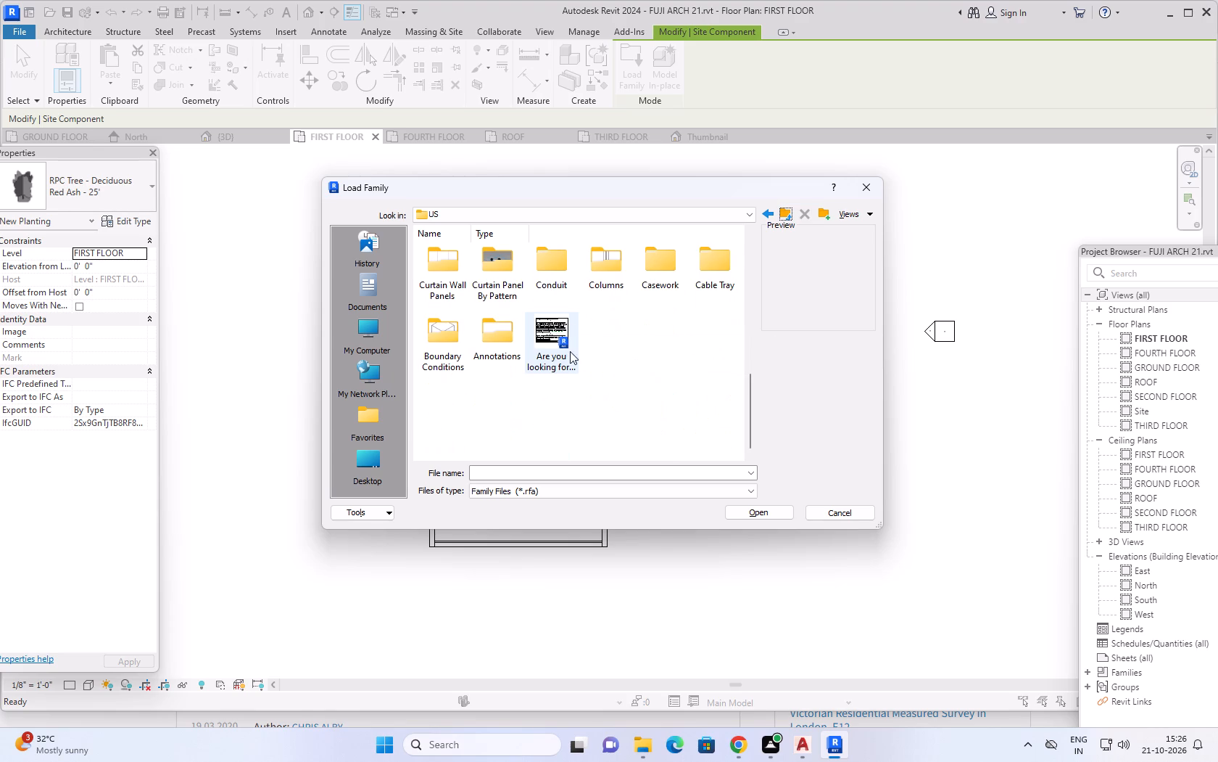
scroll(578, 353, "up", 1)
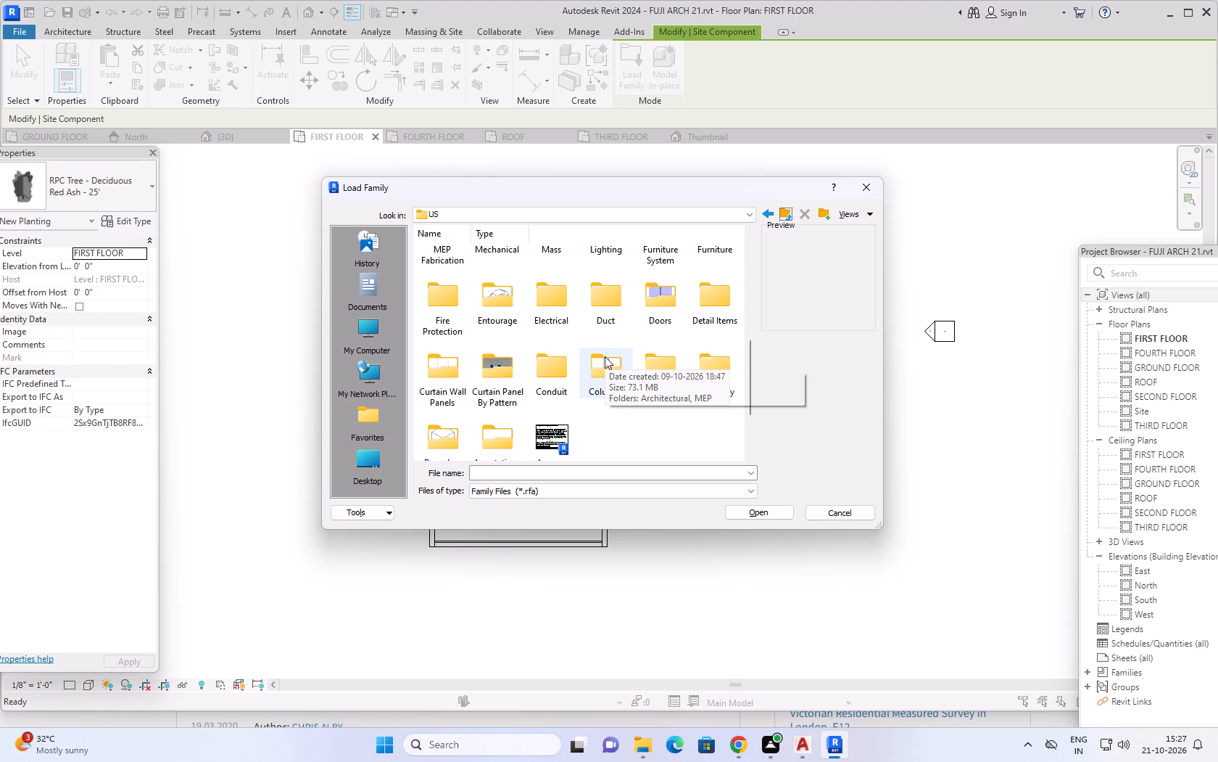
scroll(610, 340, "up", 2)
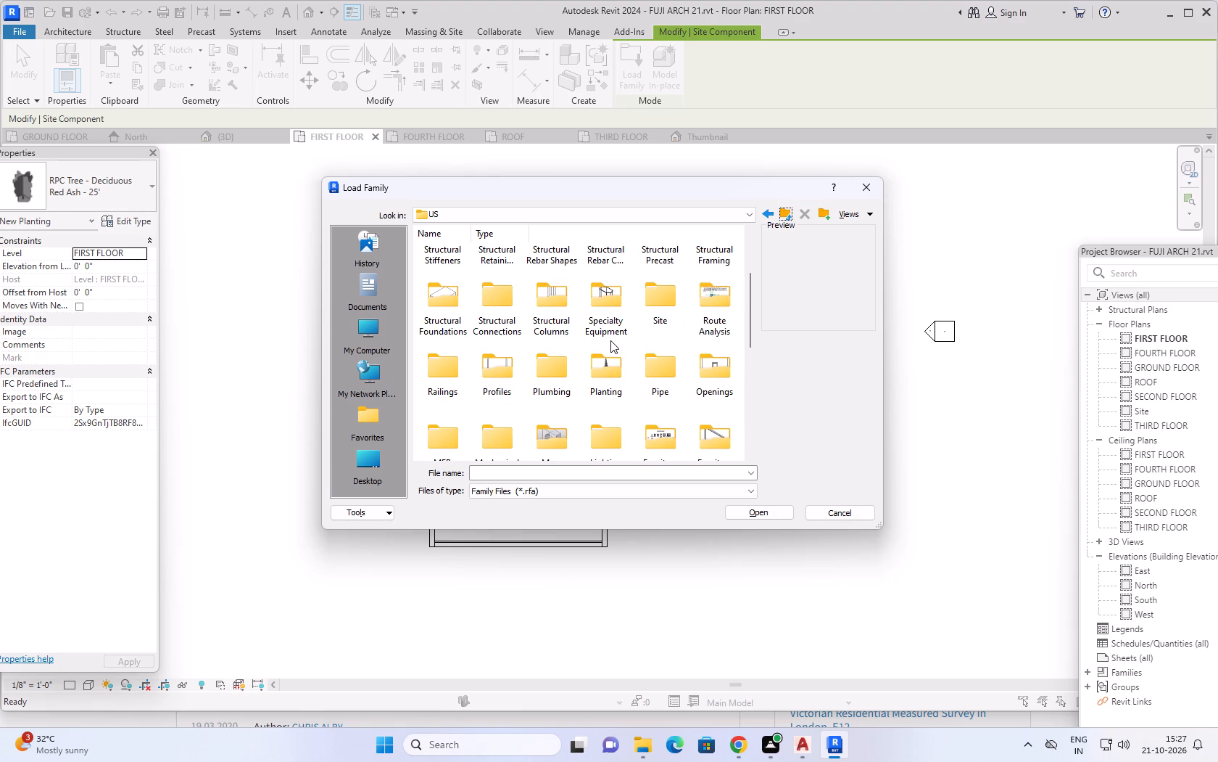
scroll(613, 338, "up", 2)
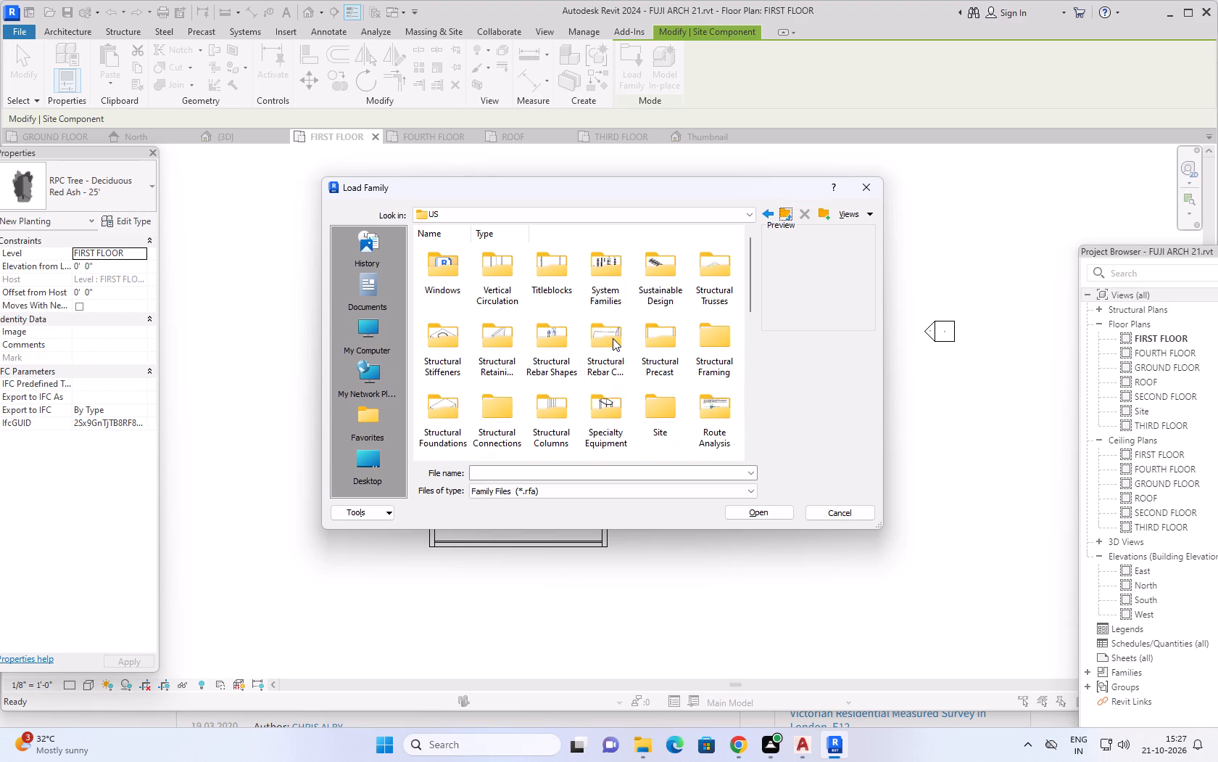
scroll(613, 338, "up", 2)
scroll(639, 340, "down", 1)
left_click(654, 303)
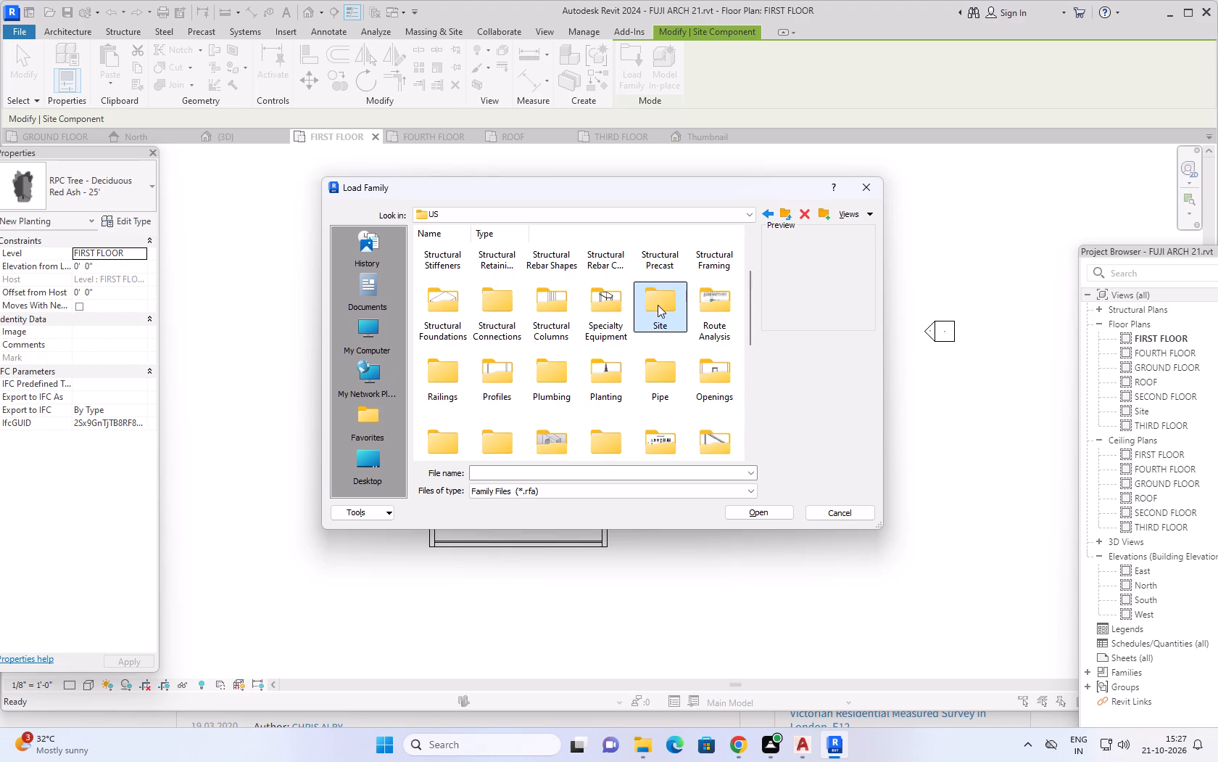
scroll(610, 316, "up", 8)
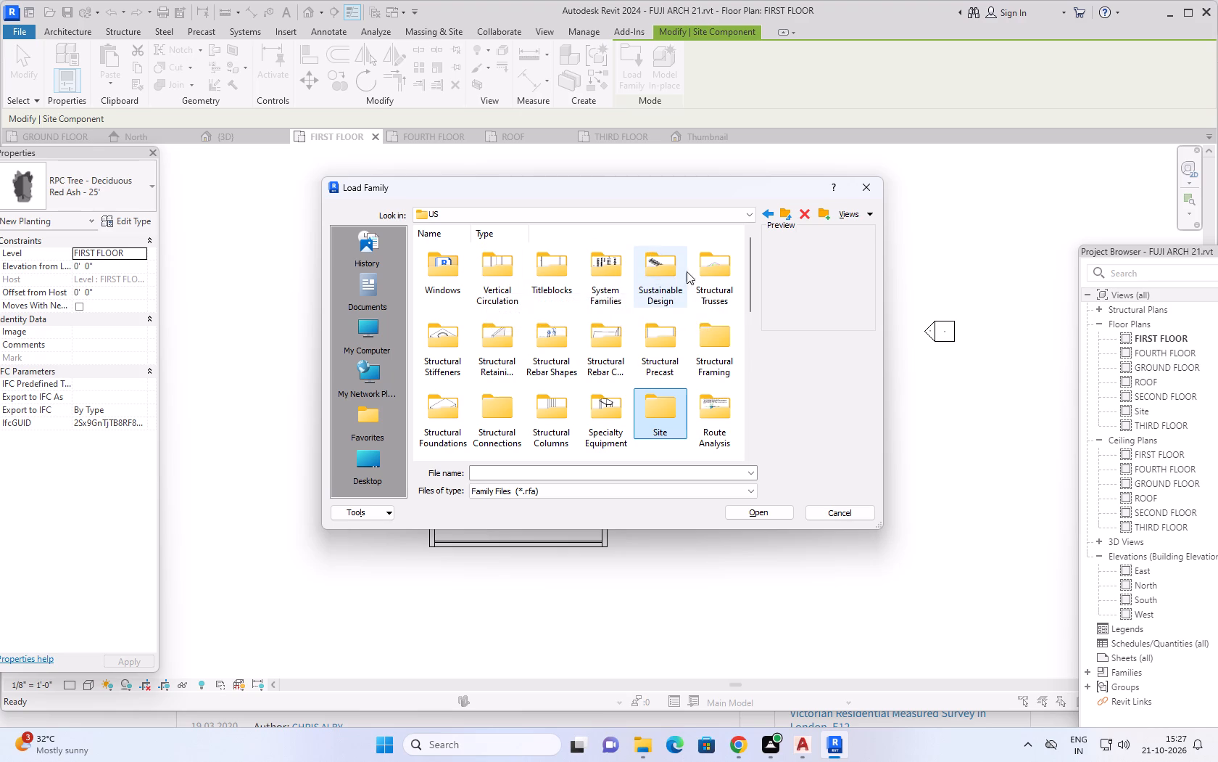
scroll(624, 348, "down", 2)
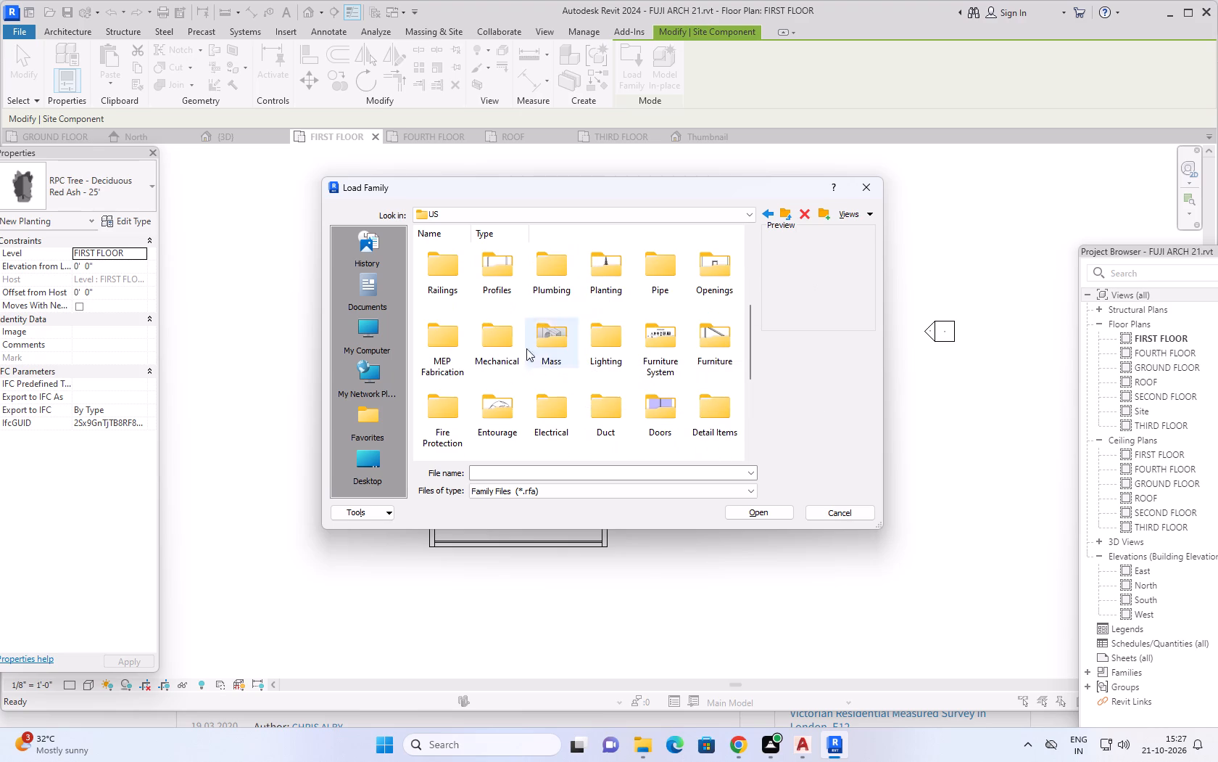
double_click(512, 282)
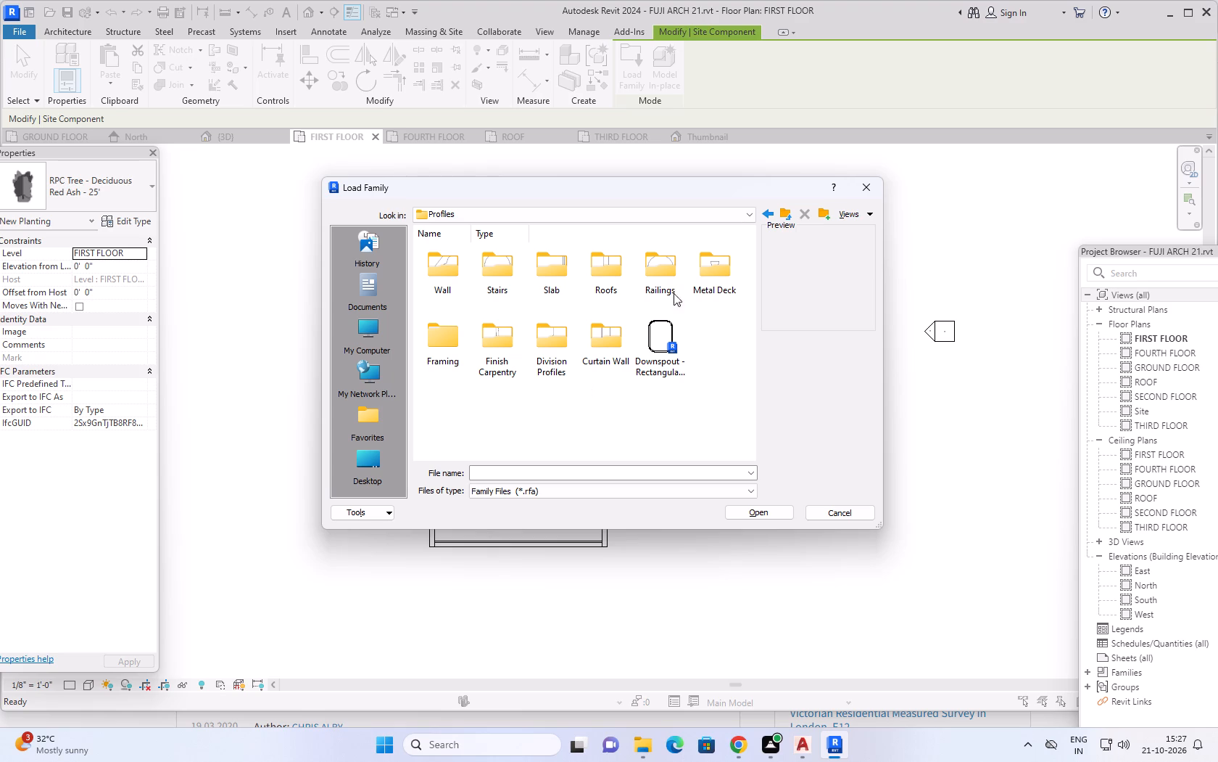
left_click(787, 215)
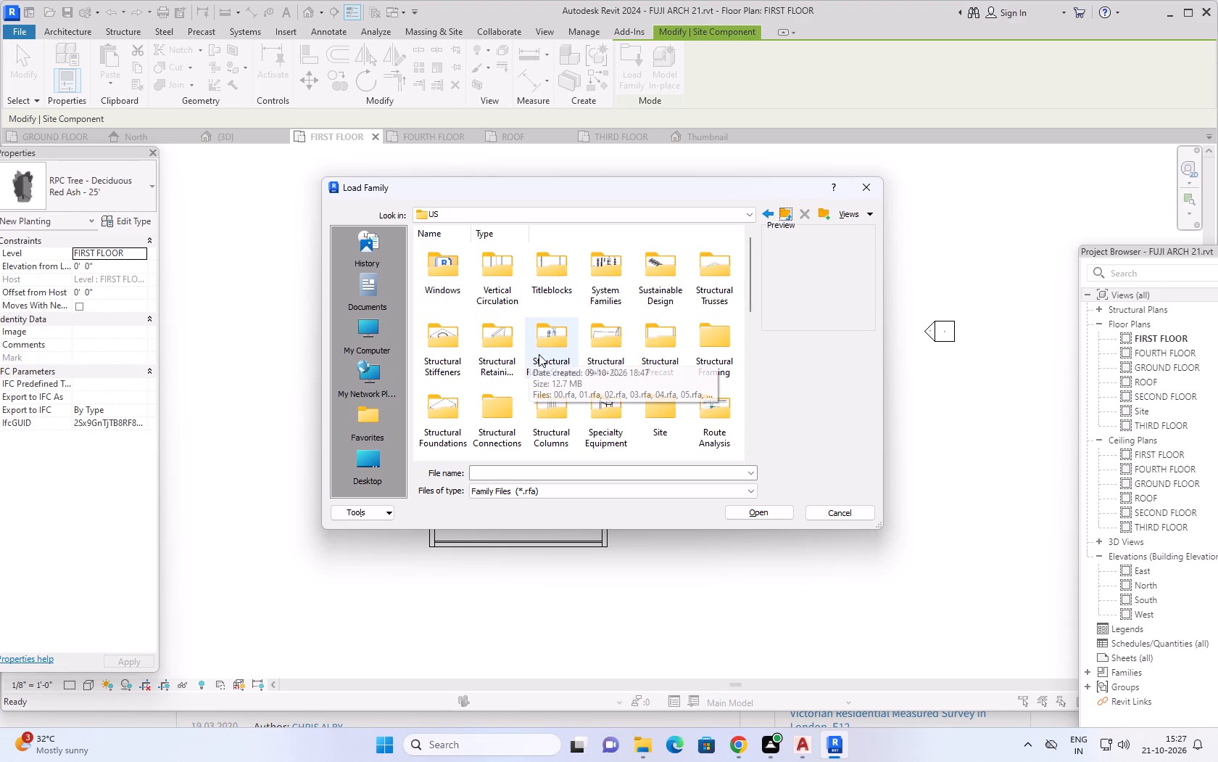
Examine the Food Service families under Specialty Equipment and return to the US library's category folders.
left_click(560, 416)
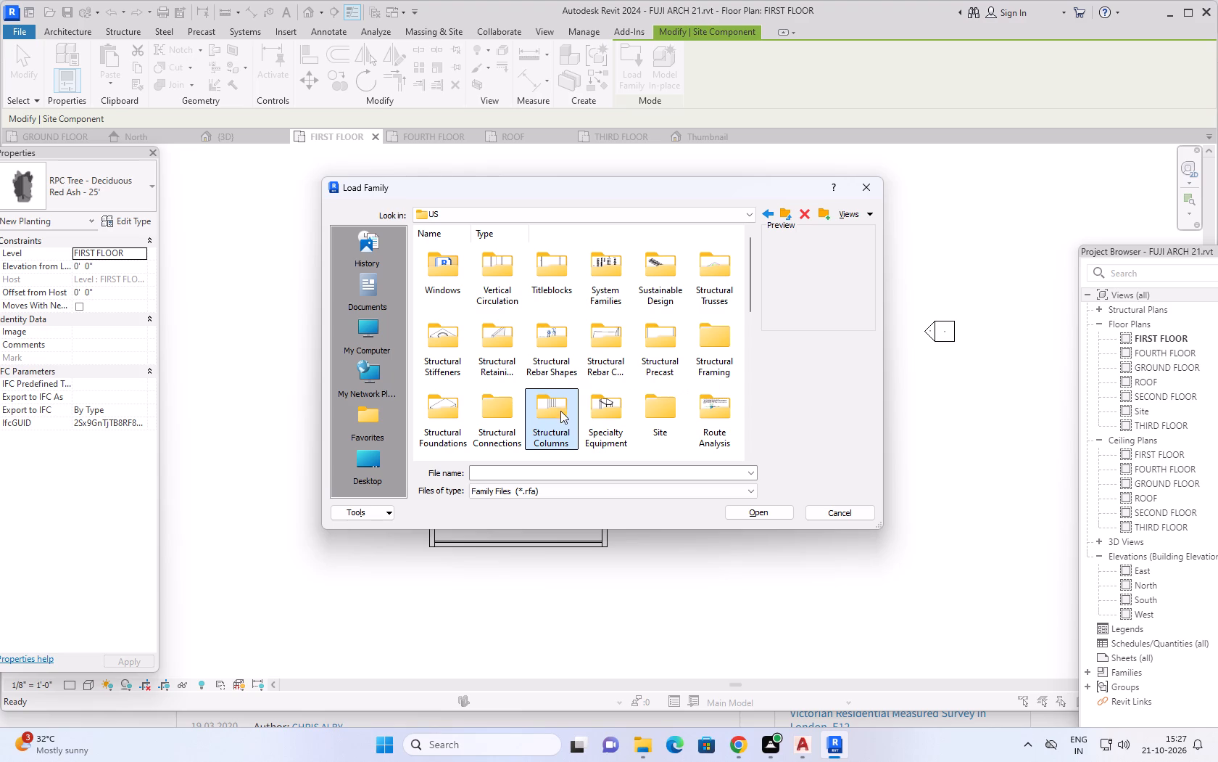
left_click(608, 417)
scroll(601, 370, "down", 3)
scroll(606, 364, "up", 2)
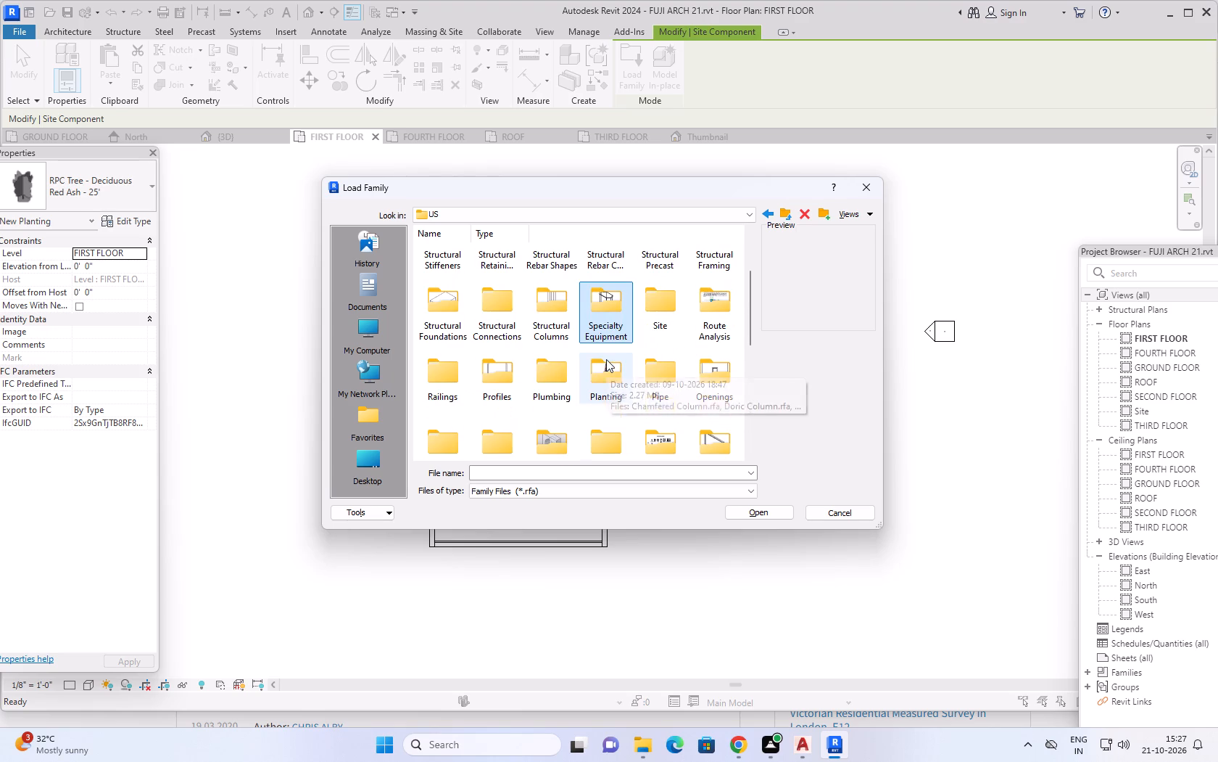
double_click(610, 318)
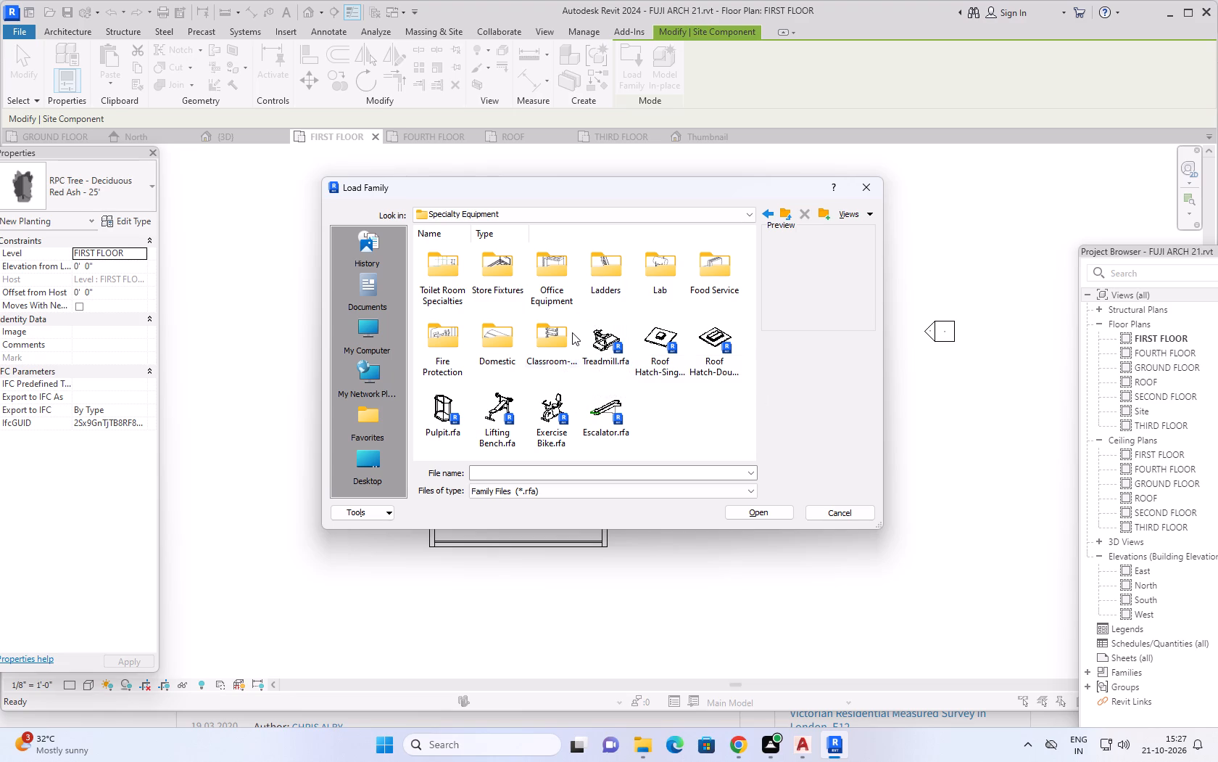
double_click(700, 271)
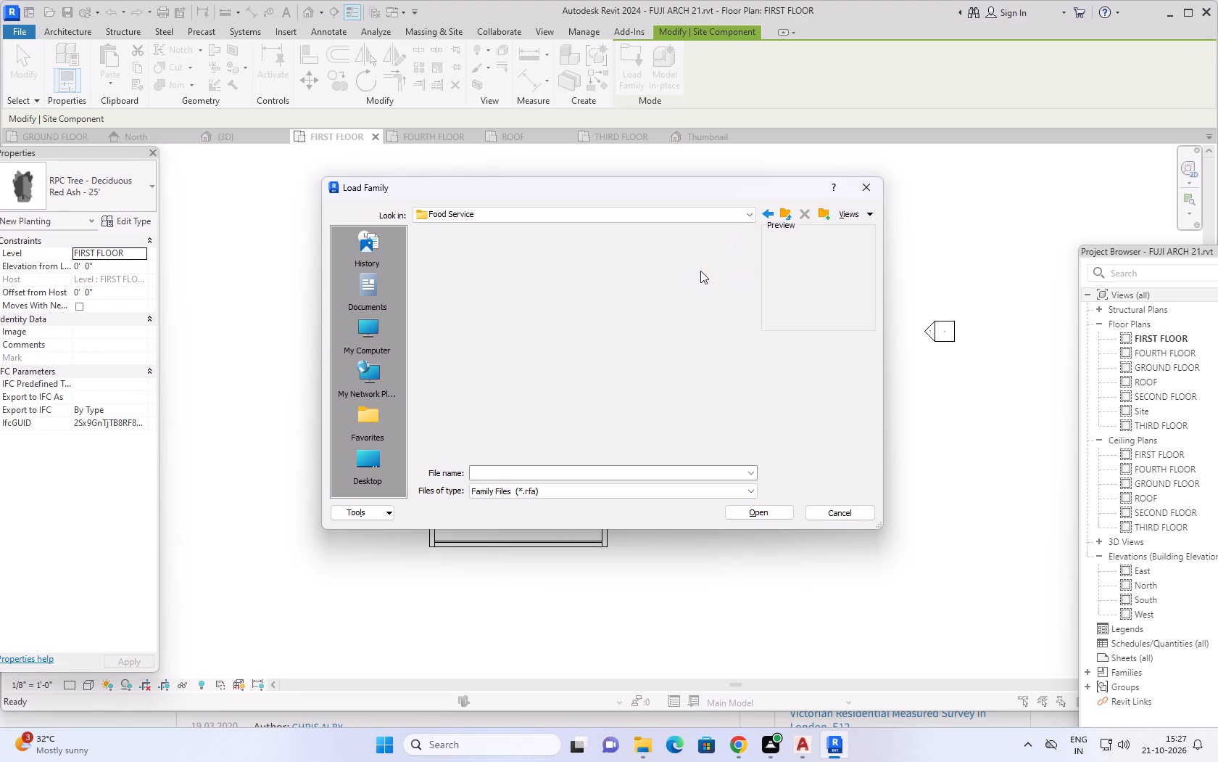
scroll(534, 299, "down", 2)
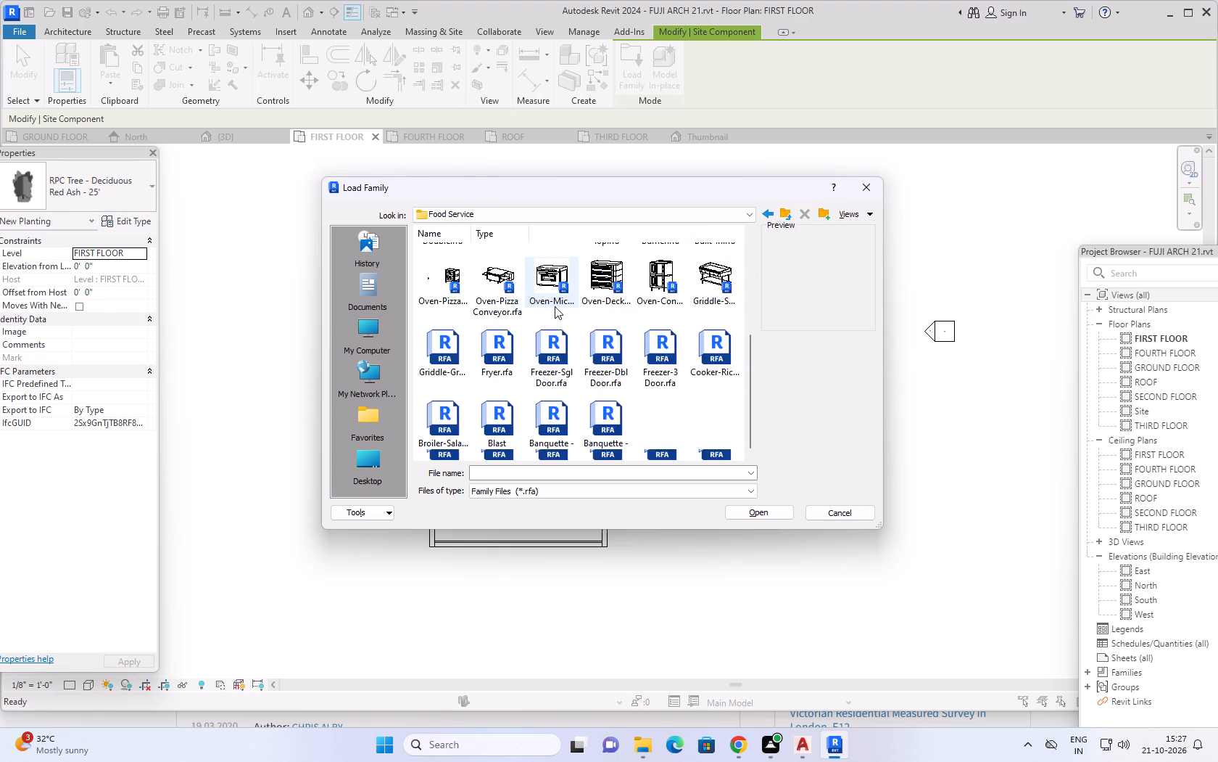
scroll(563, 307, "down", 2)
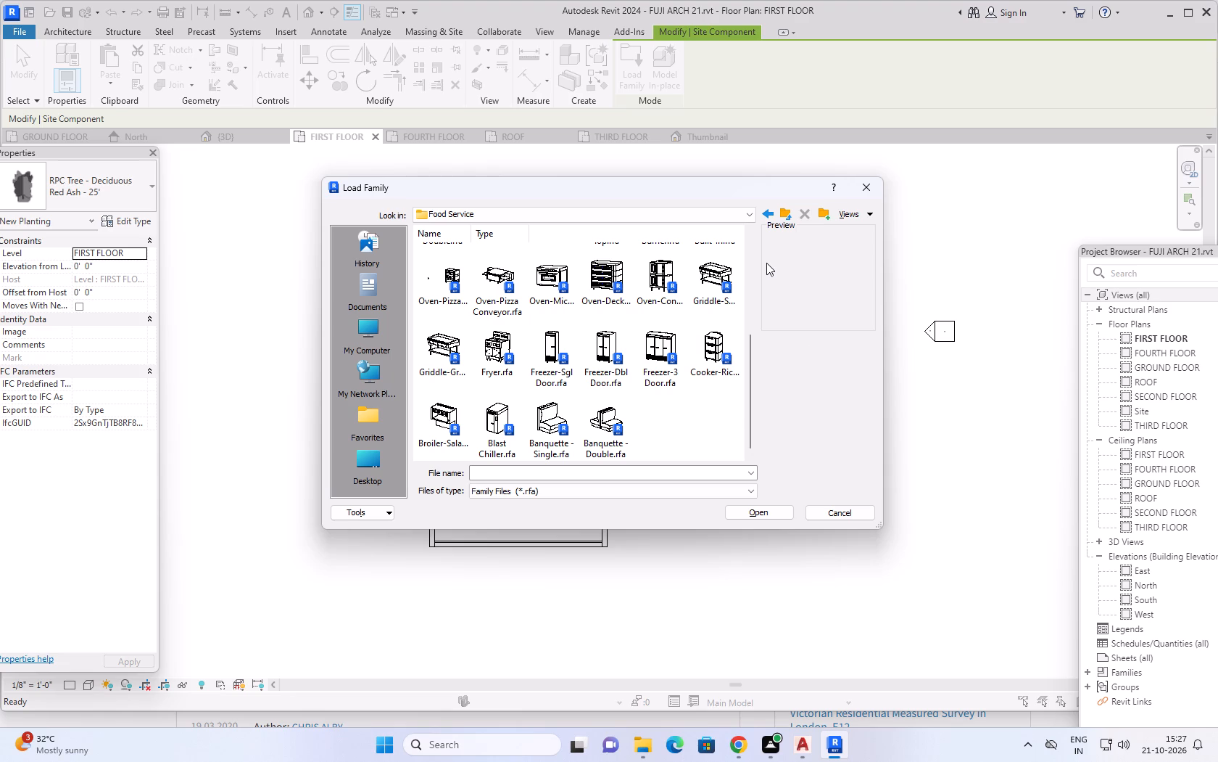
left_click(788, 211)
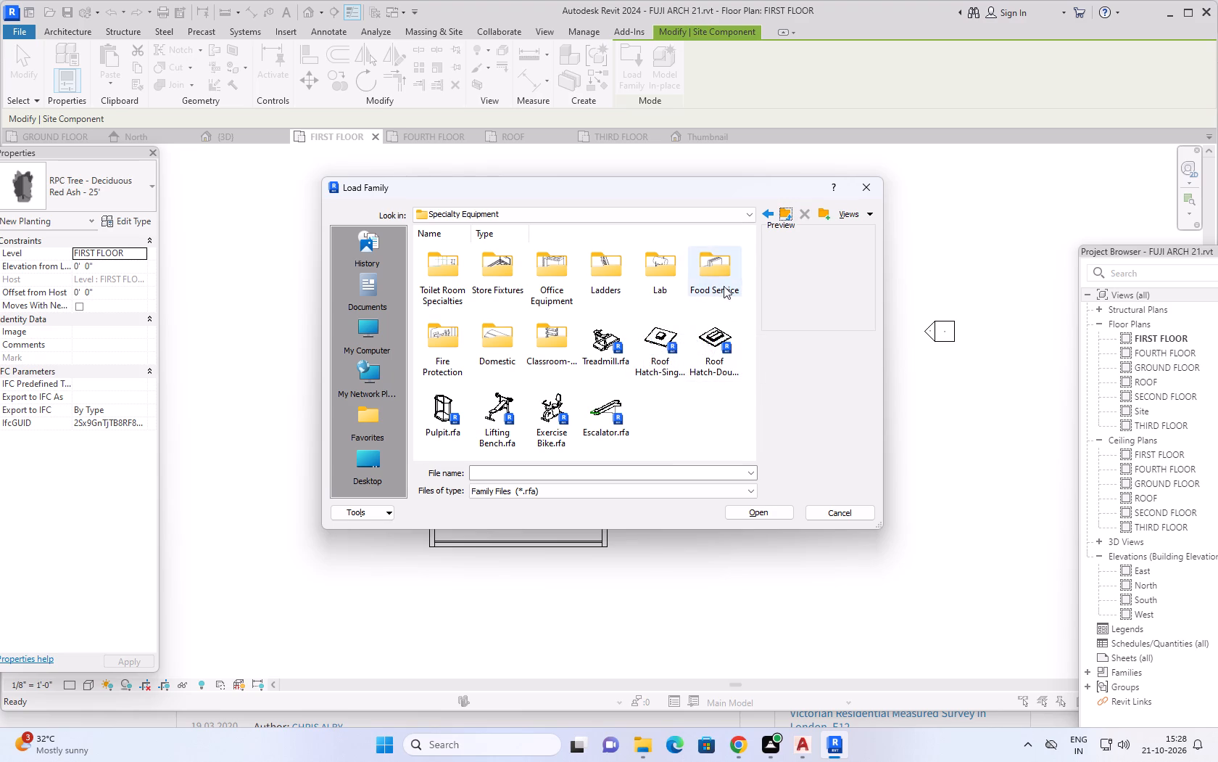
left_click(783, 215)
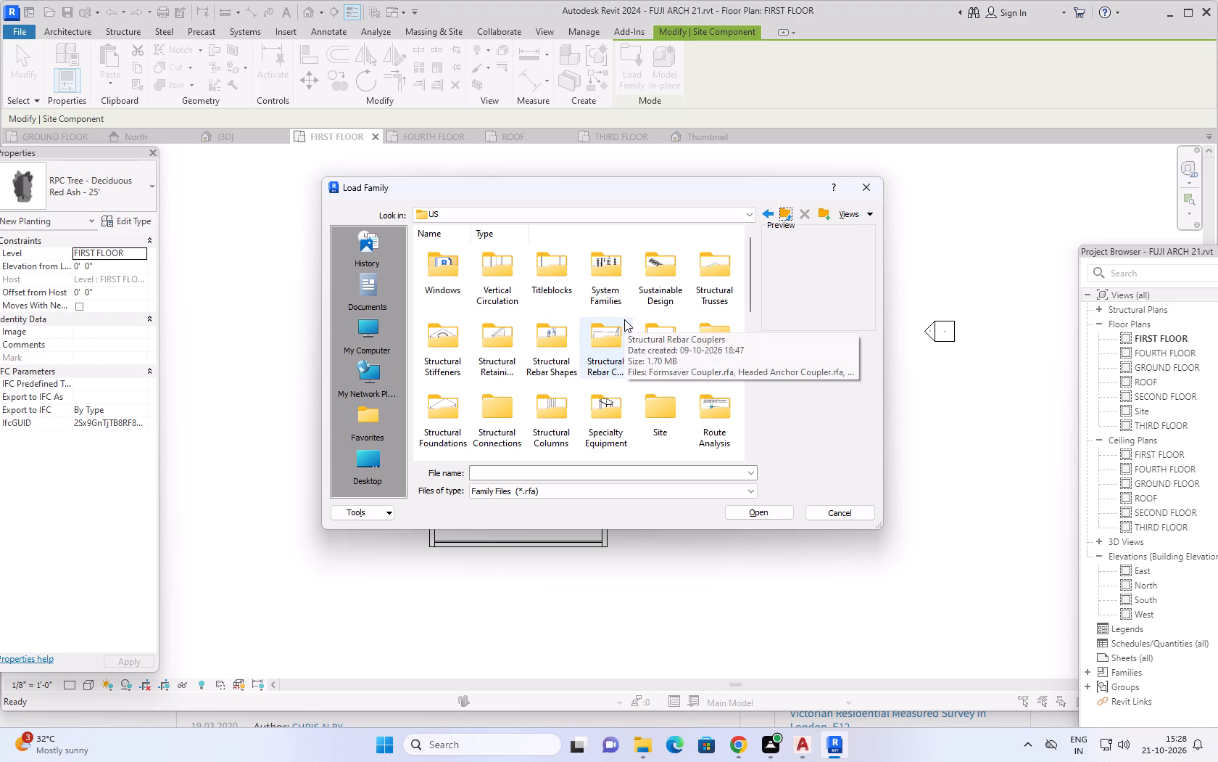
scroll(624, 319, "down", 1)
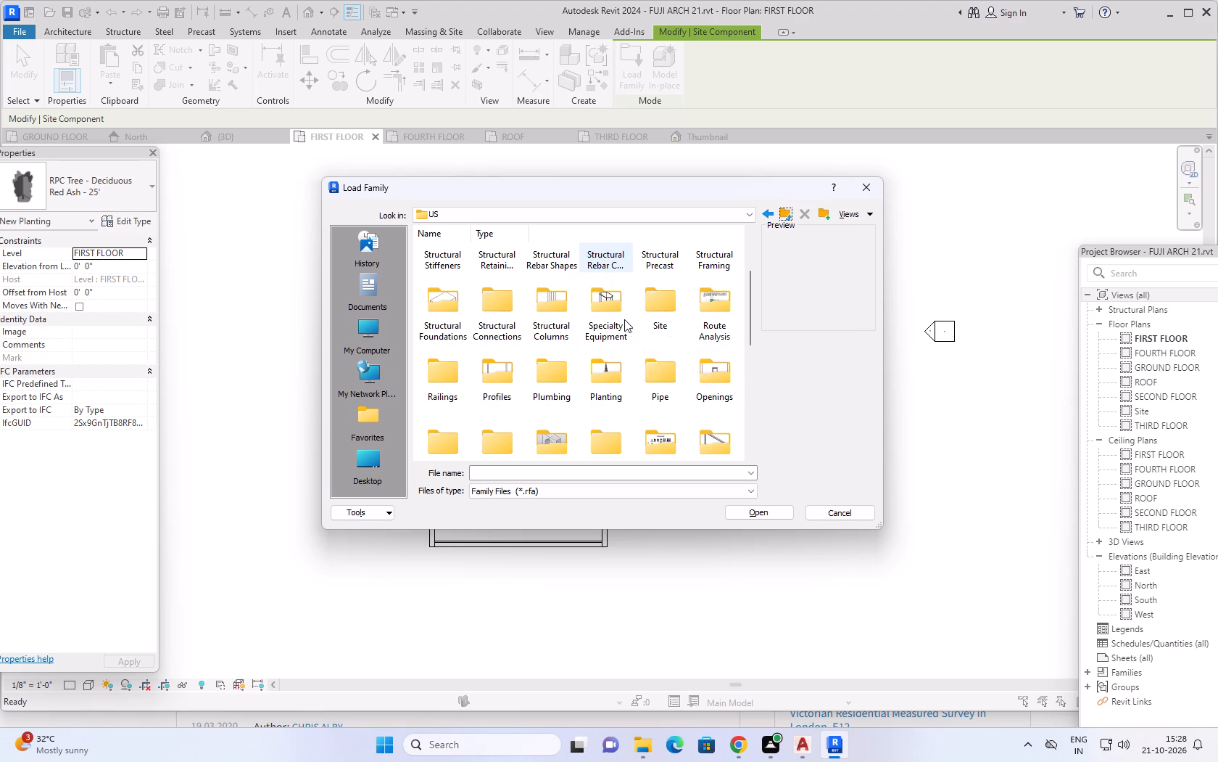
scroll(623, 337, "up", 1)
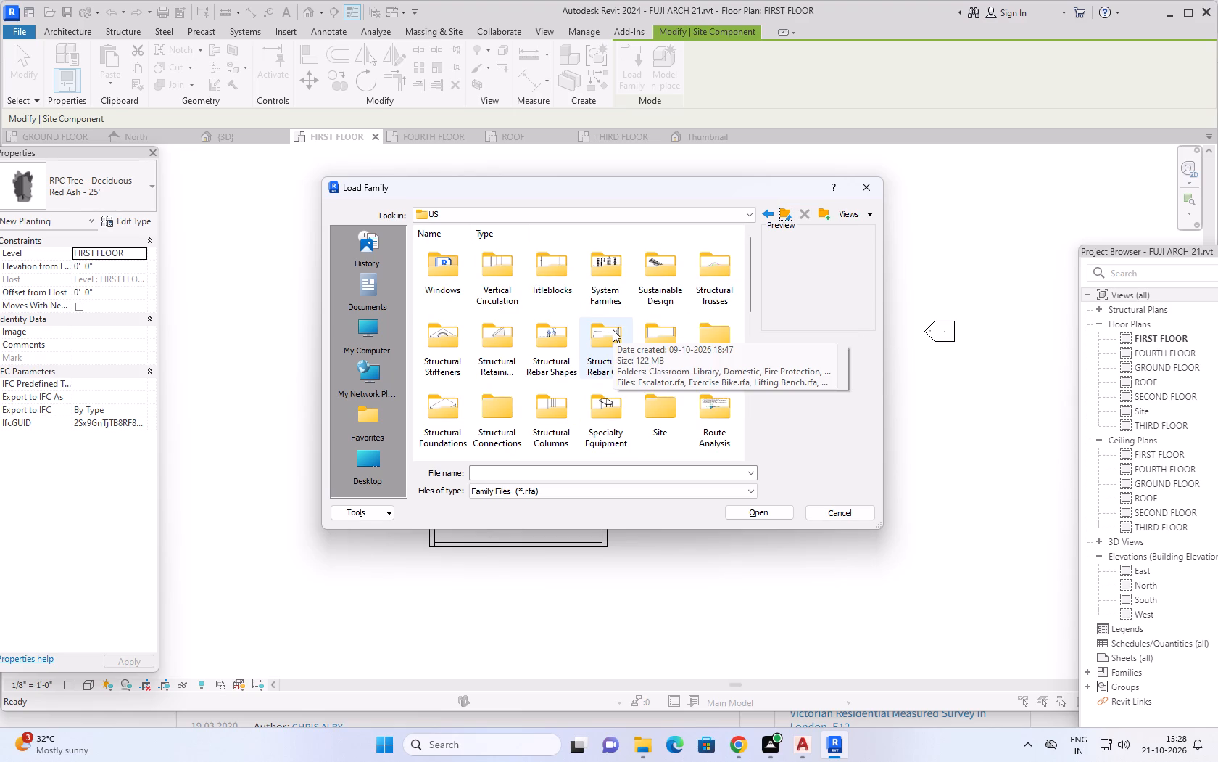
Look through the US library's categories, check the division folders under Detail Items and return to the US folder.
scroll(613, 329, "down", 1)
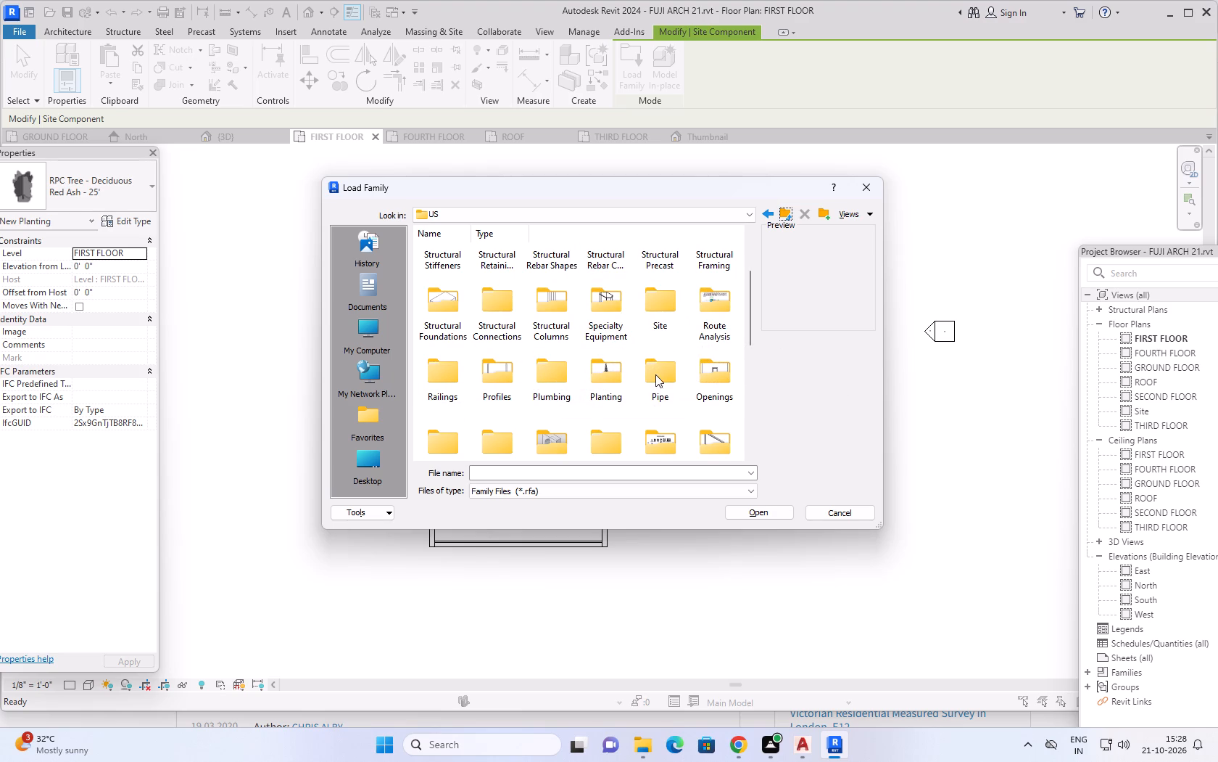
scroll(589, 364, "down", 1)
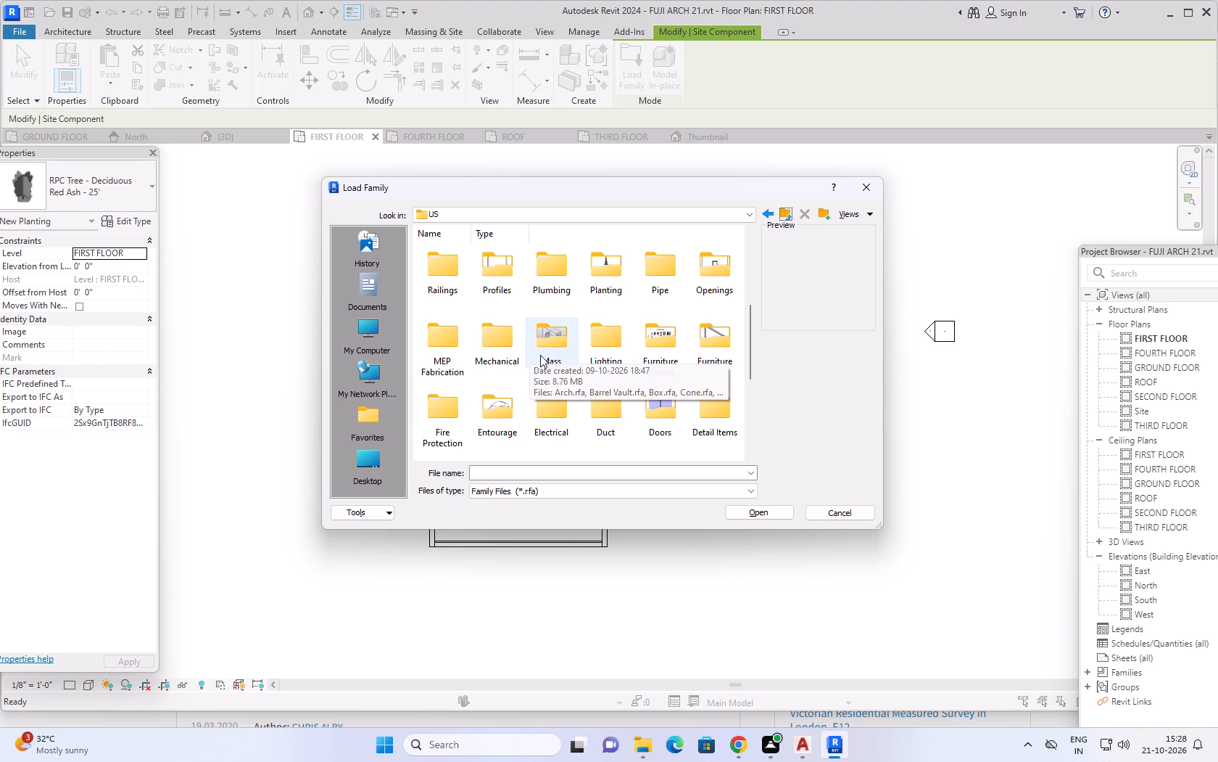
scroll(543, 355, "down", 1)
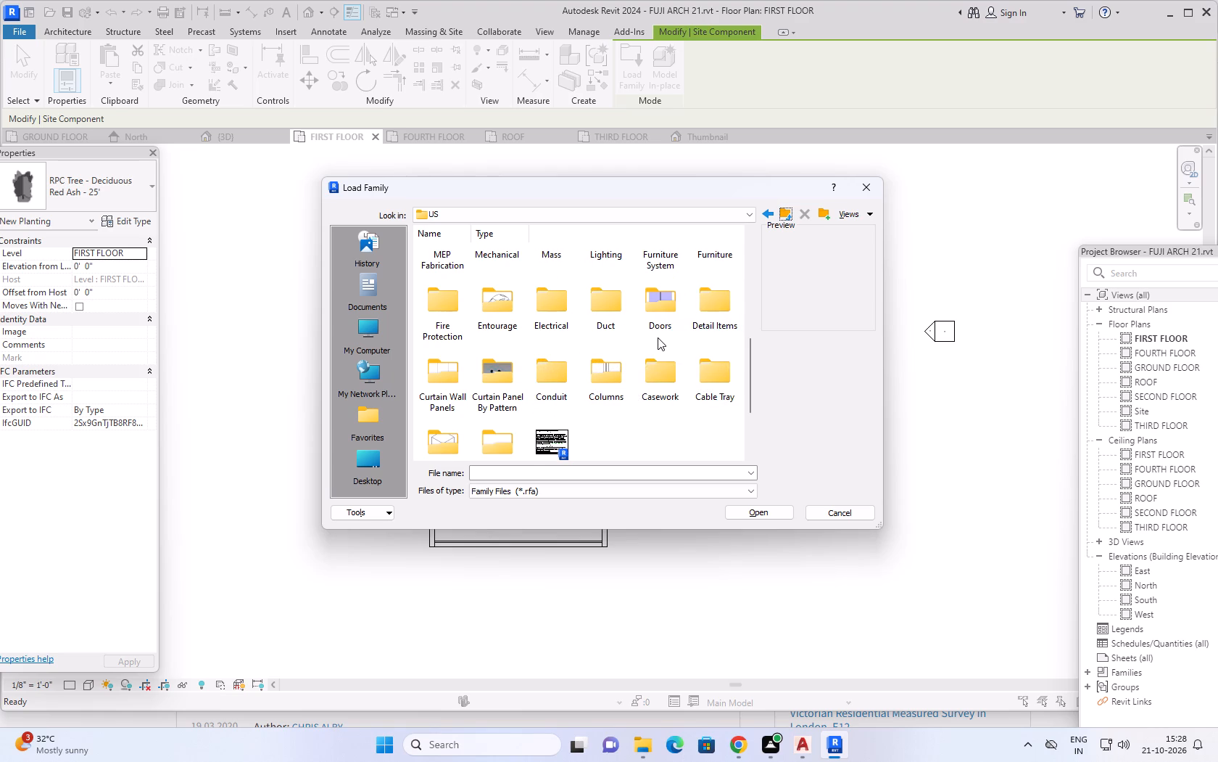
double_click(710, 310)
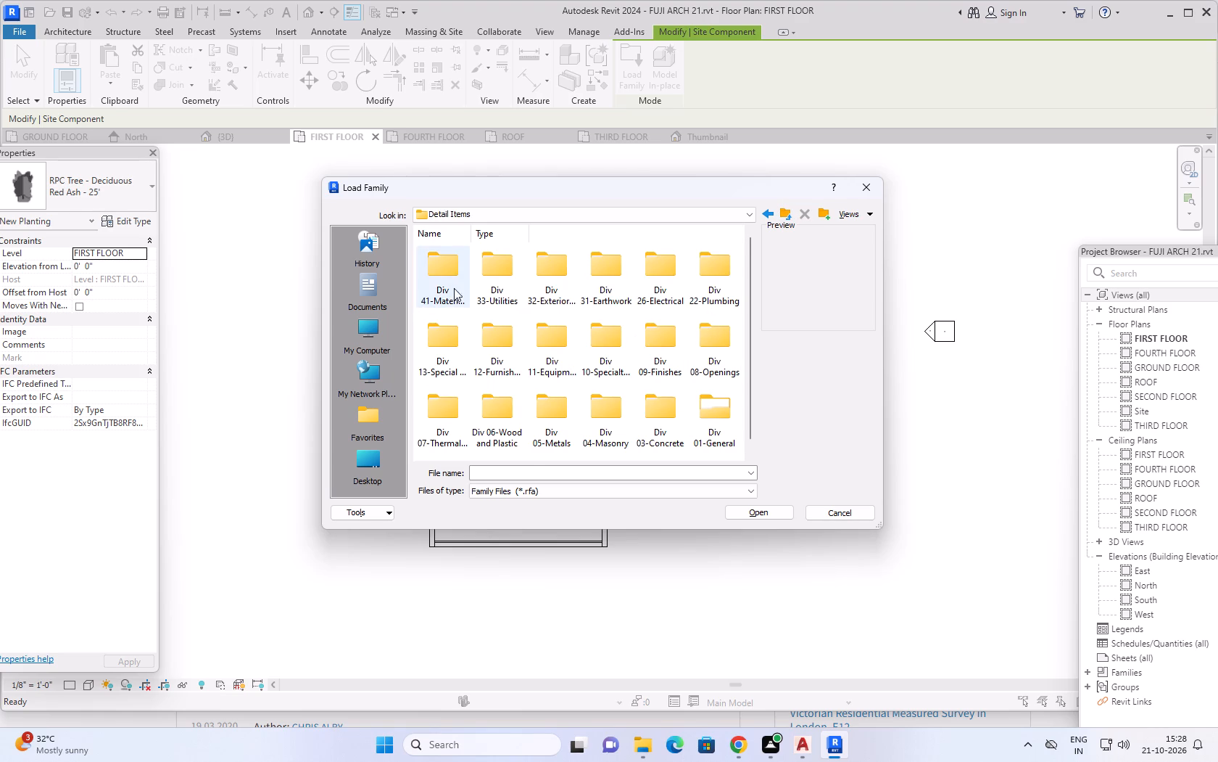
scroll(461, 291, "down", 6)
scroll(594, 328, "up", 4)
left_click(784, 216)
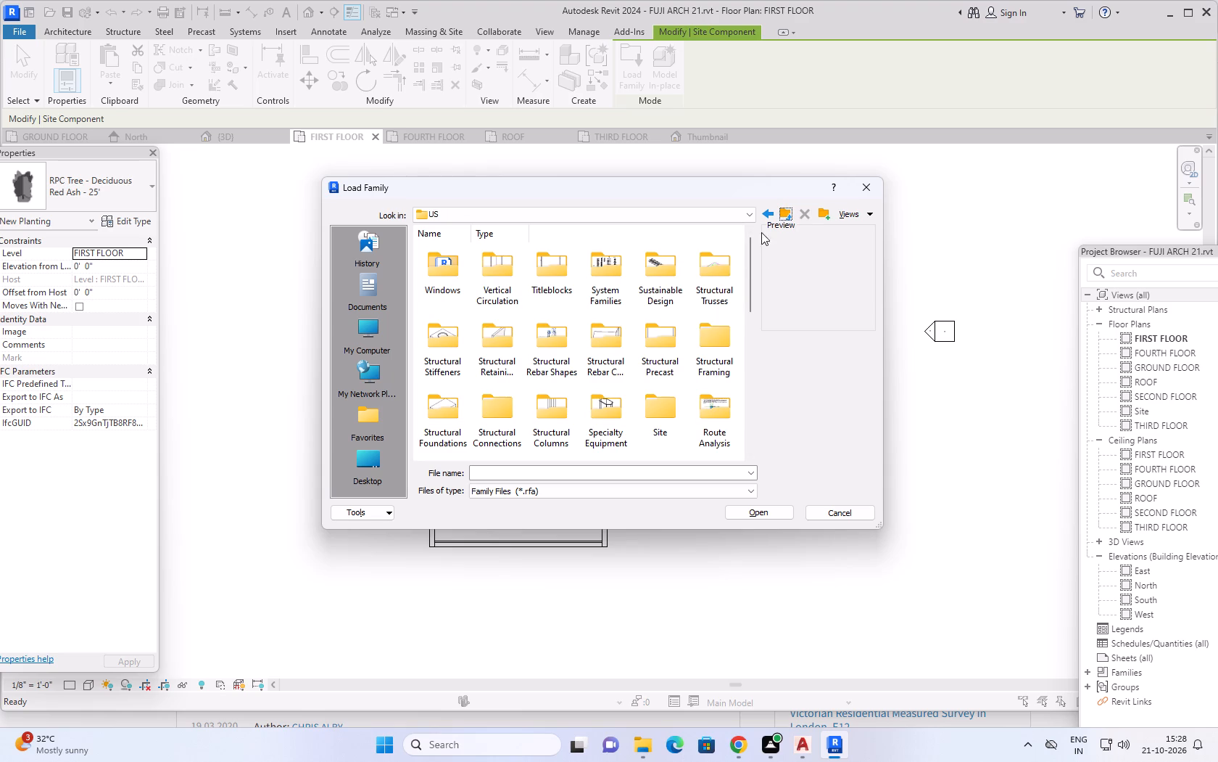
Examine the tree and shrub families in the Planting folder and return to the US library's category folders.
scroll(656, 377, "down", 1)
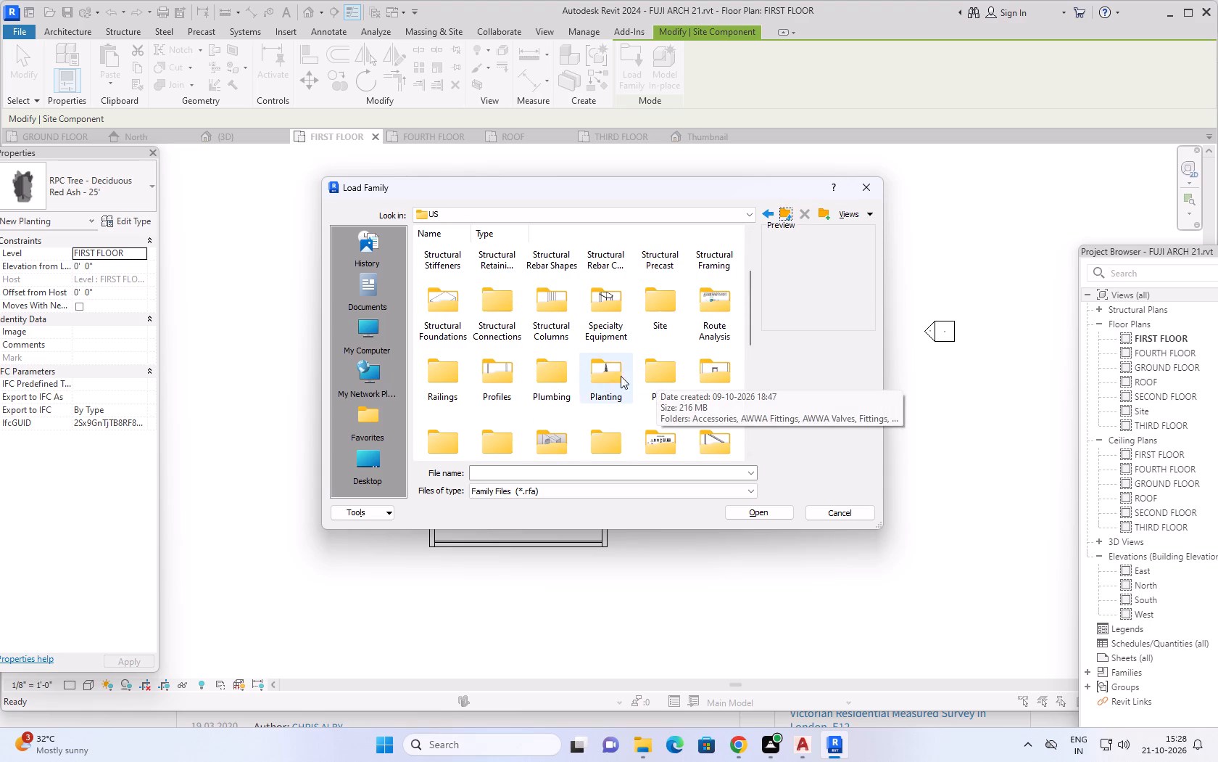
double_click(602, 375)
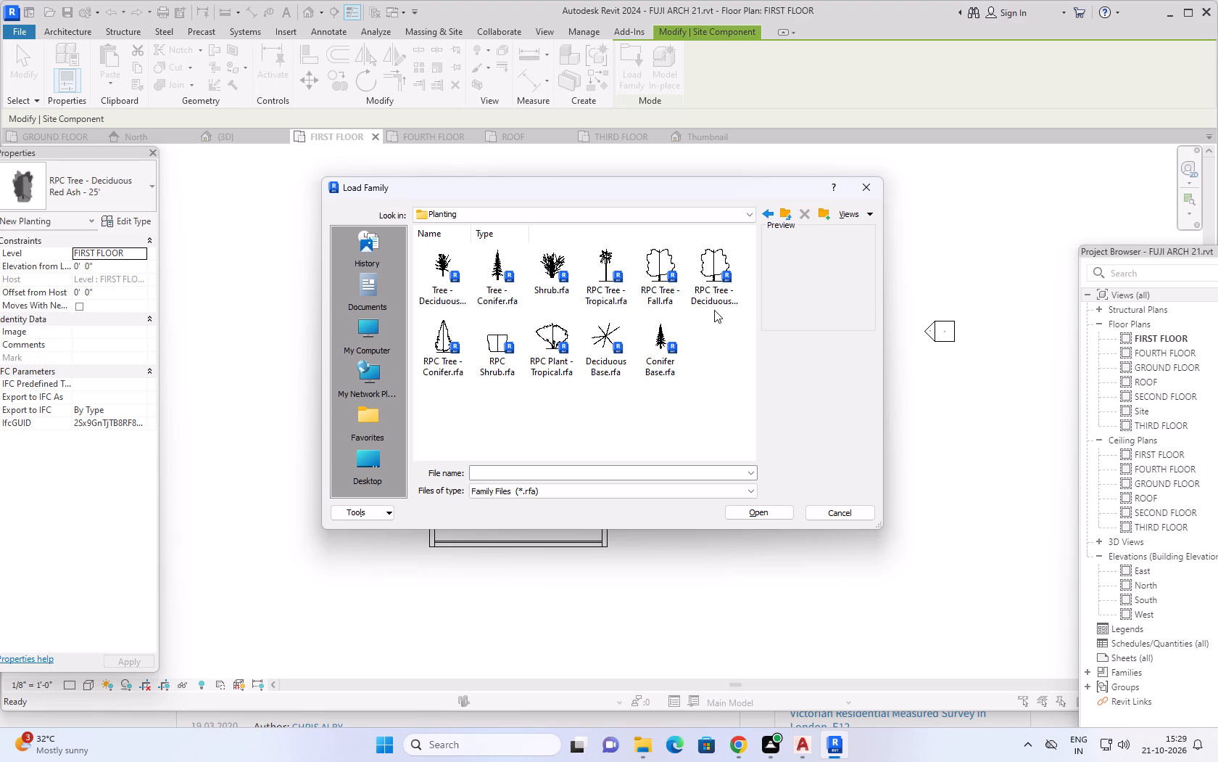
left_click(787, 210)
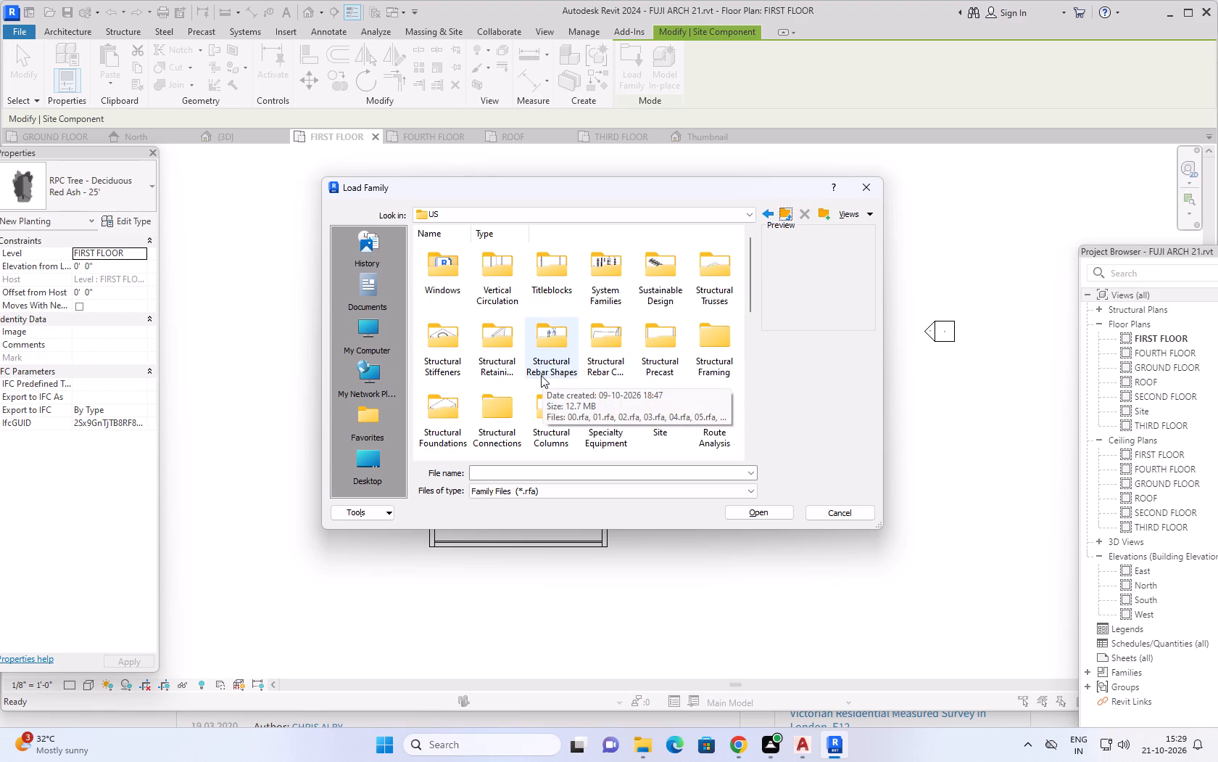
Look through all the US library's category folders, from Windows to Annotations, for another suitable family category.
scroll(471, 363, "down", 1)
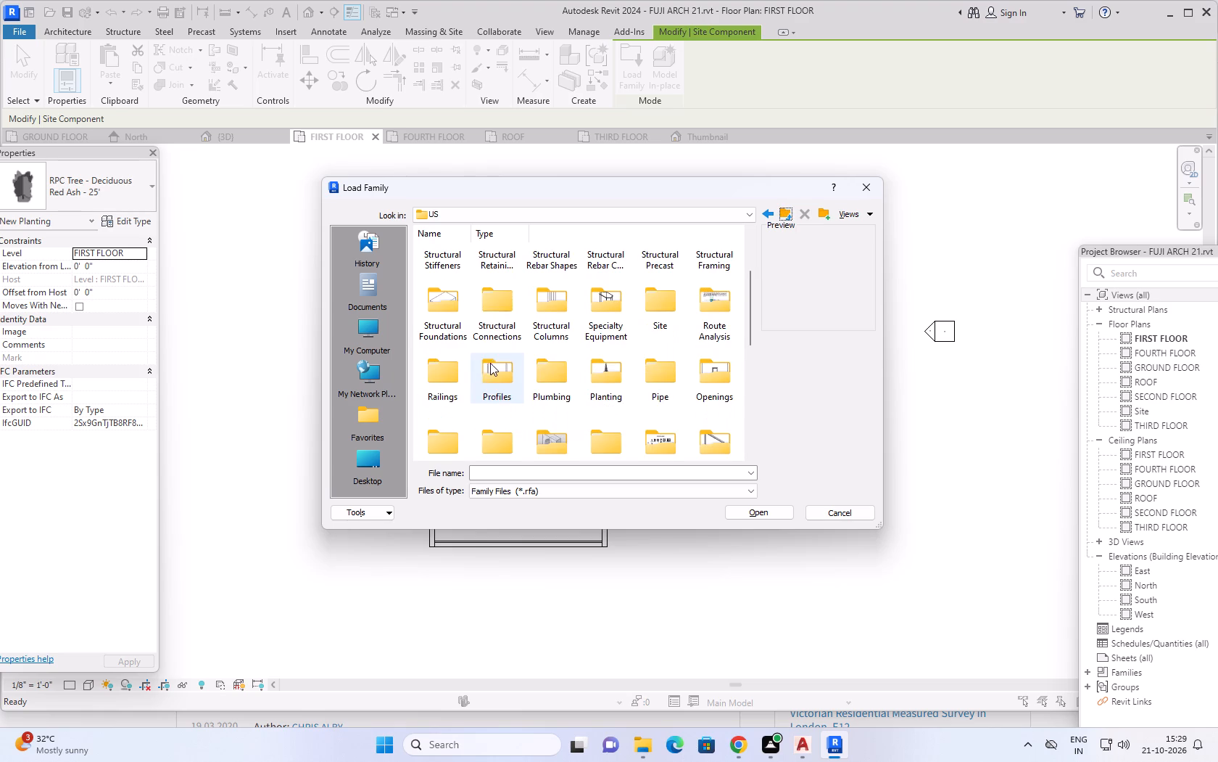
scroll(492, 361, "down", 3)
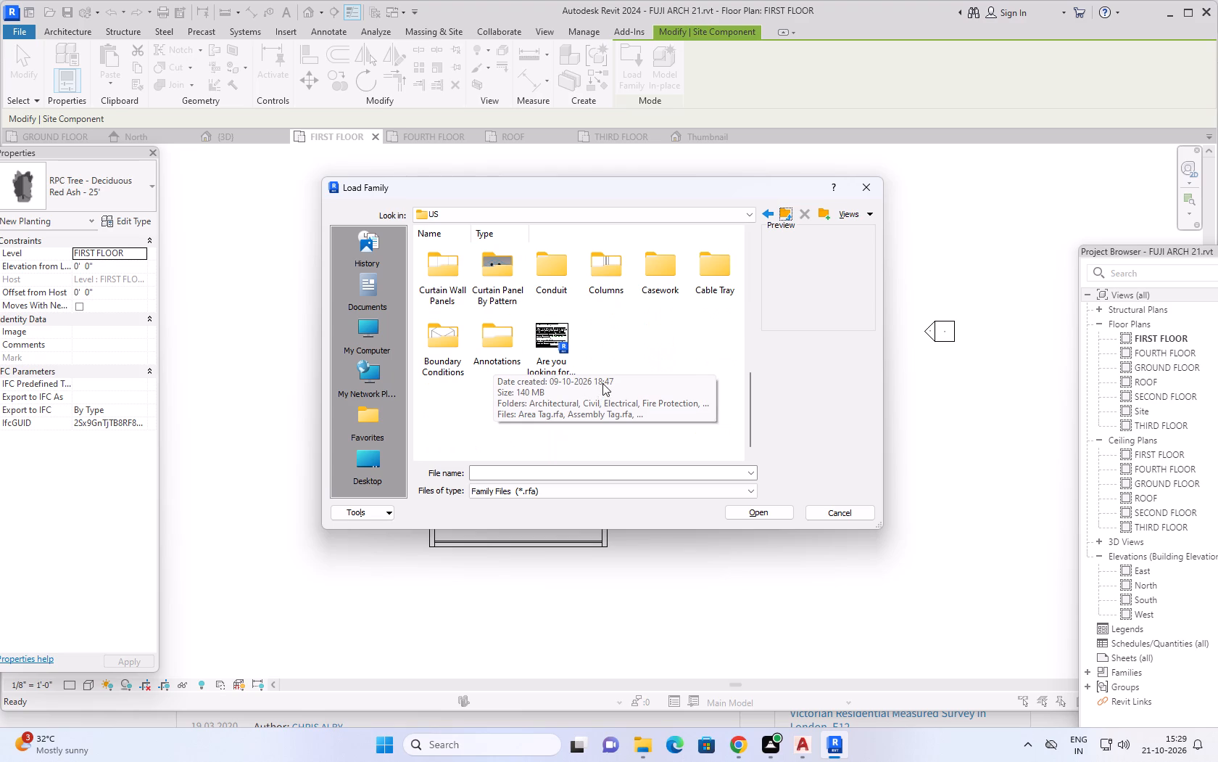
scroll(602, 383, "up", 1)
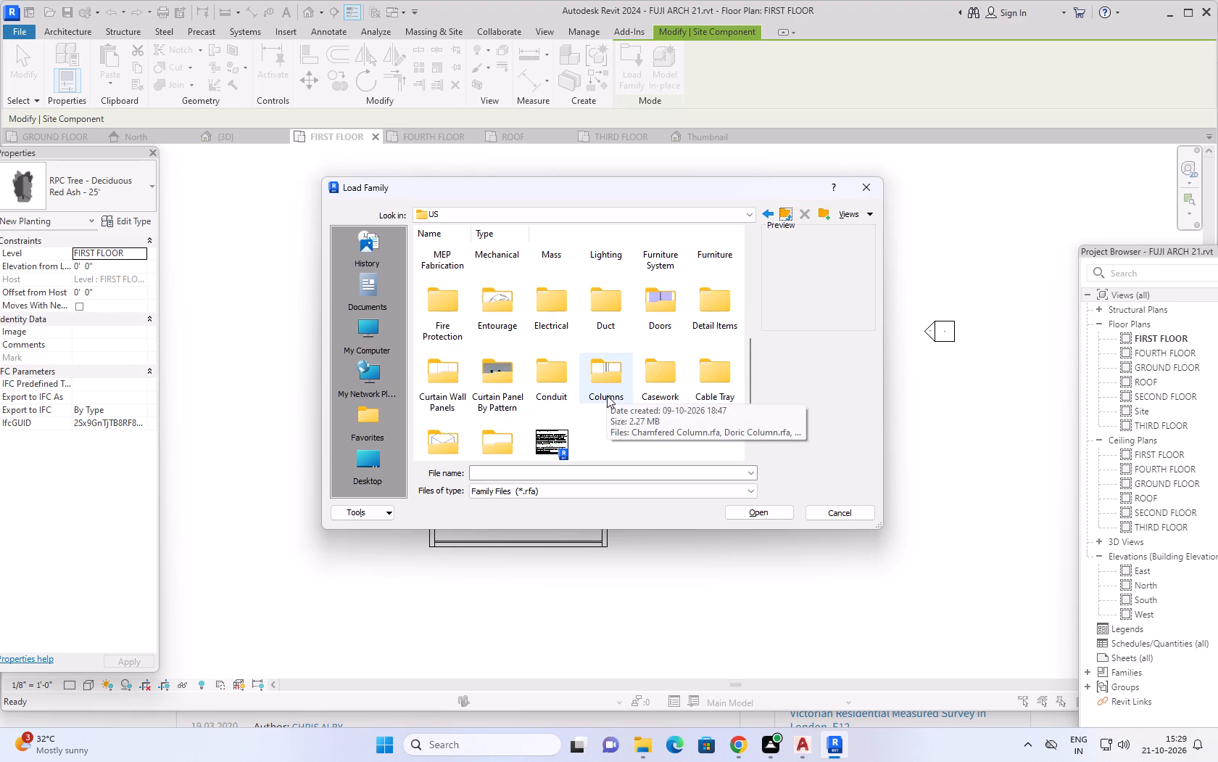
scroll(512, 364, "up", 1)
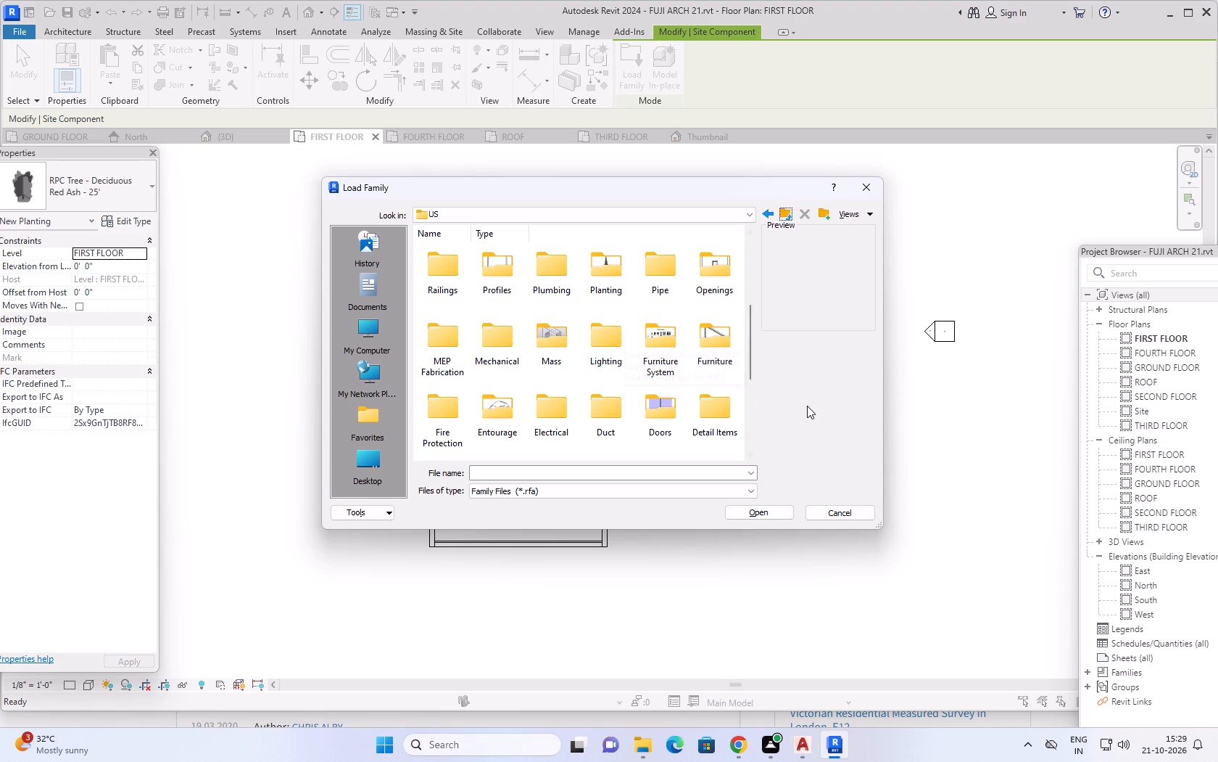
scroll(807, 406, "down", 1)
scroll(451, 417, "up", 9)
scroll(487, 393, "down", 3)
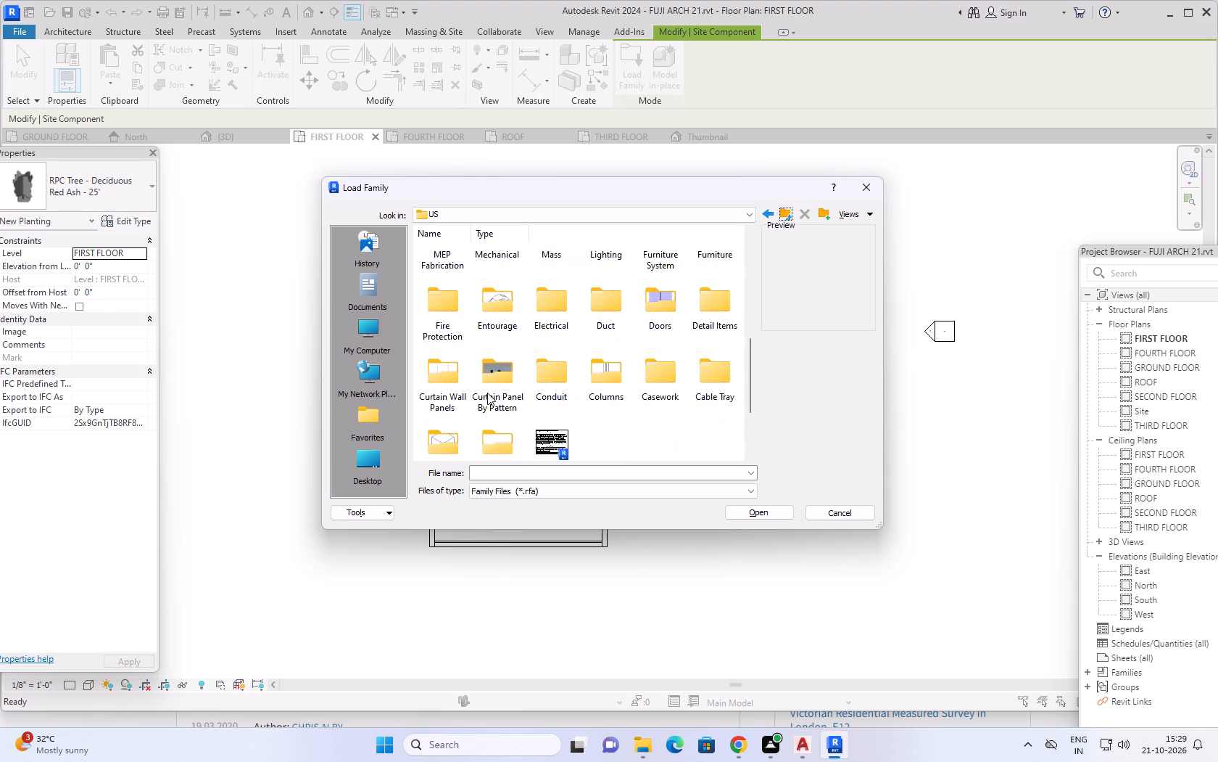
scroll(487, 393, "down", 4)
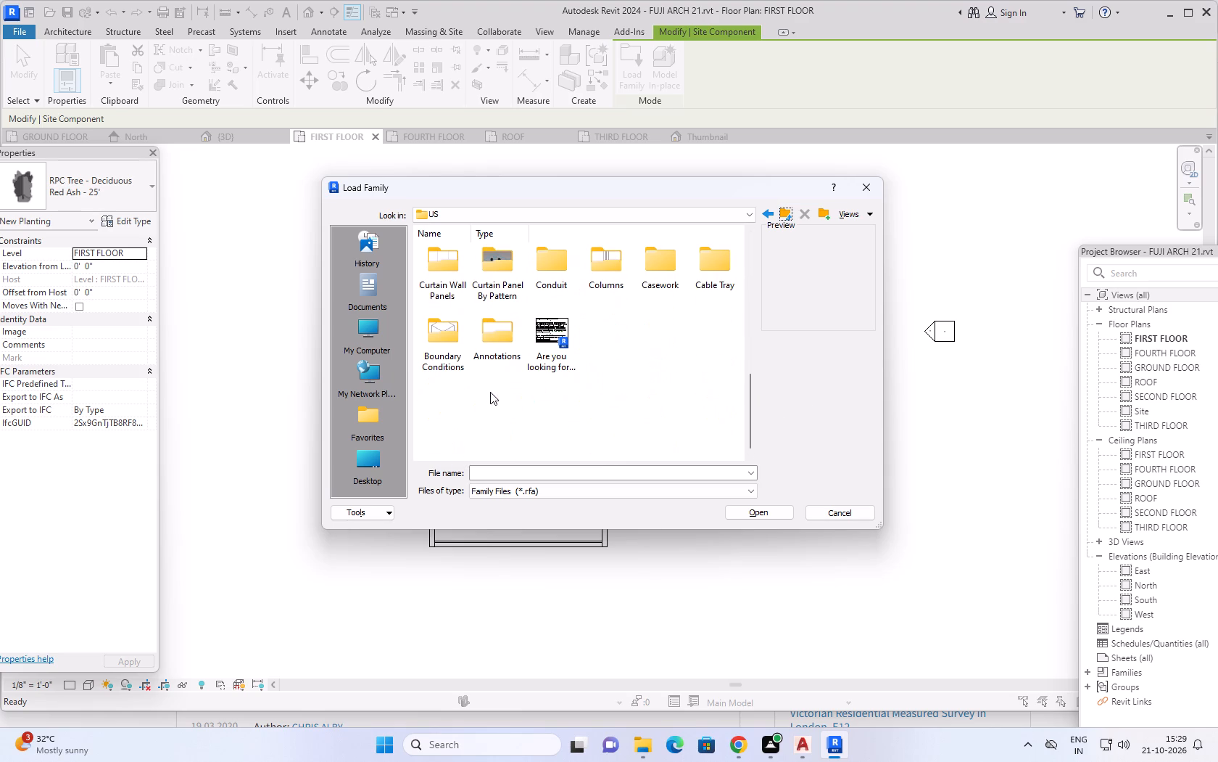
scroll(563, 369, "up", 3)
scroll(592, 359, "down", 9)
scroll(611, 337, "up", 2)
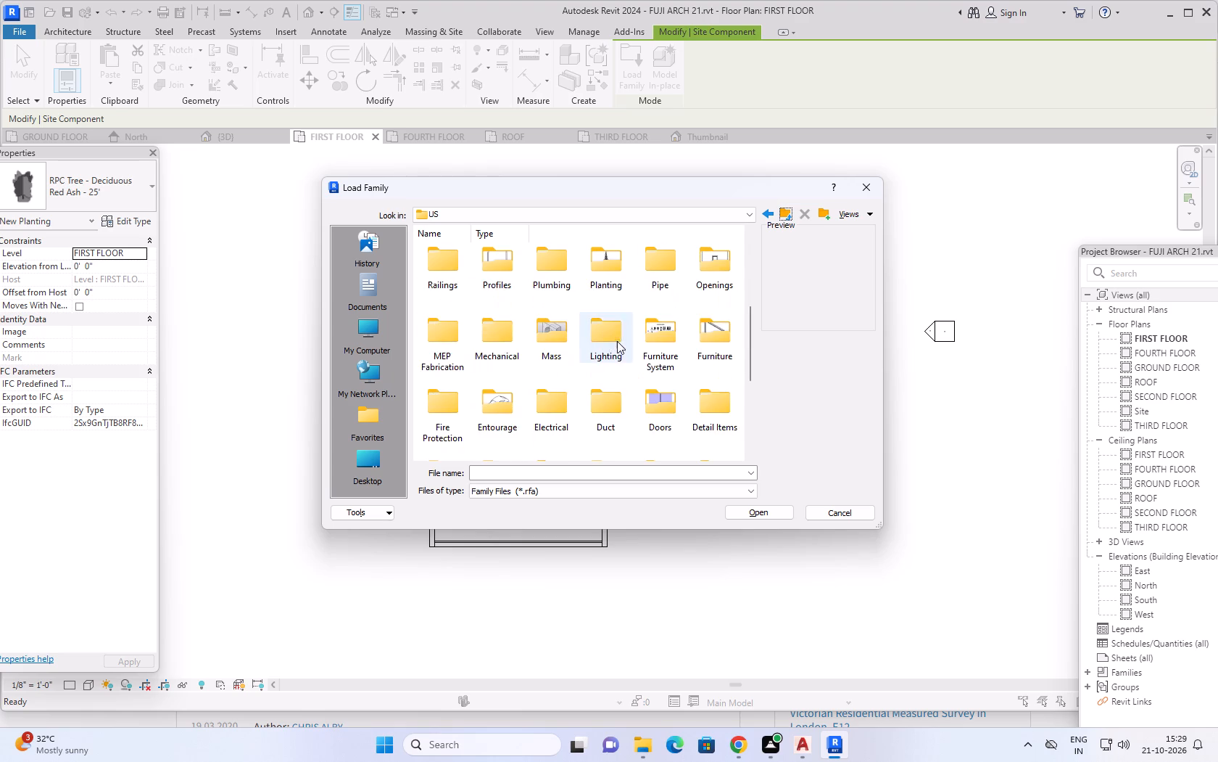
scroll(618, 343, "down", 3)
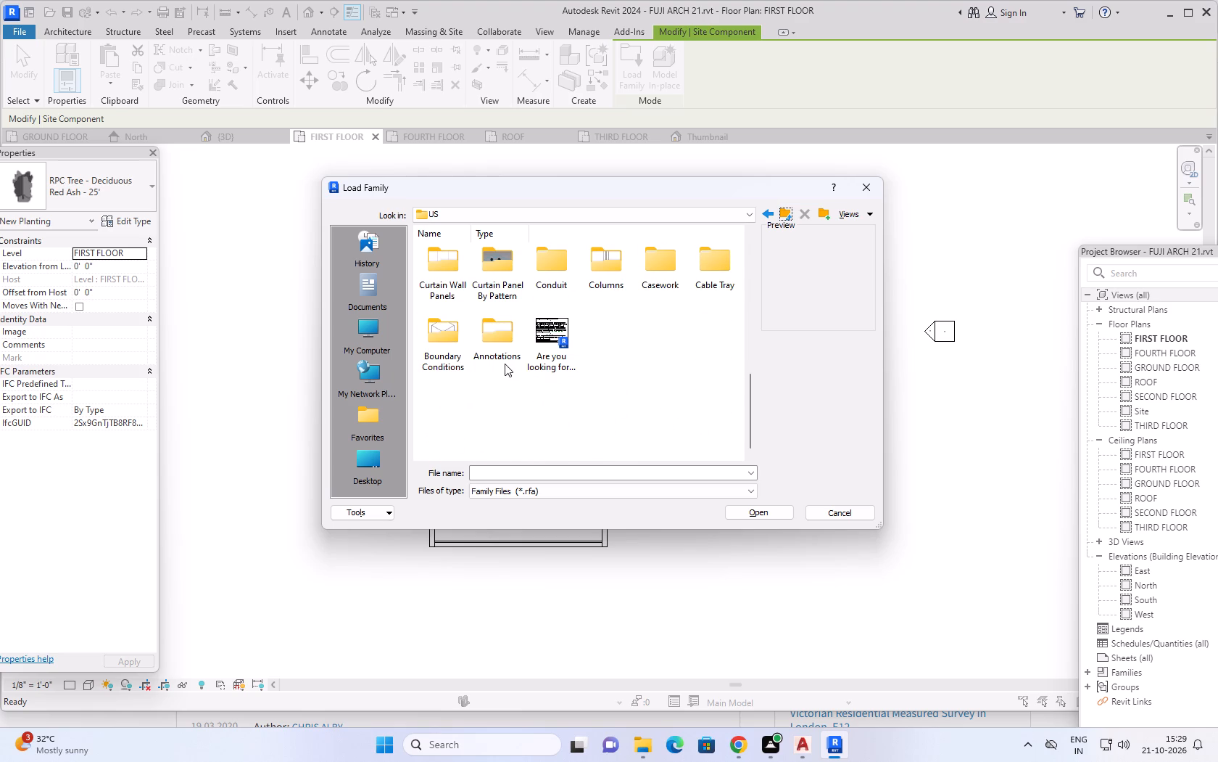
Open the Annotations folder and examine its subfolders and its tag, title, grid head and elevation mark families.
double_click(493, 351)
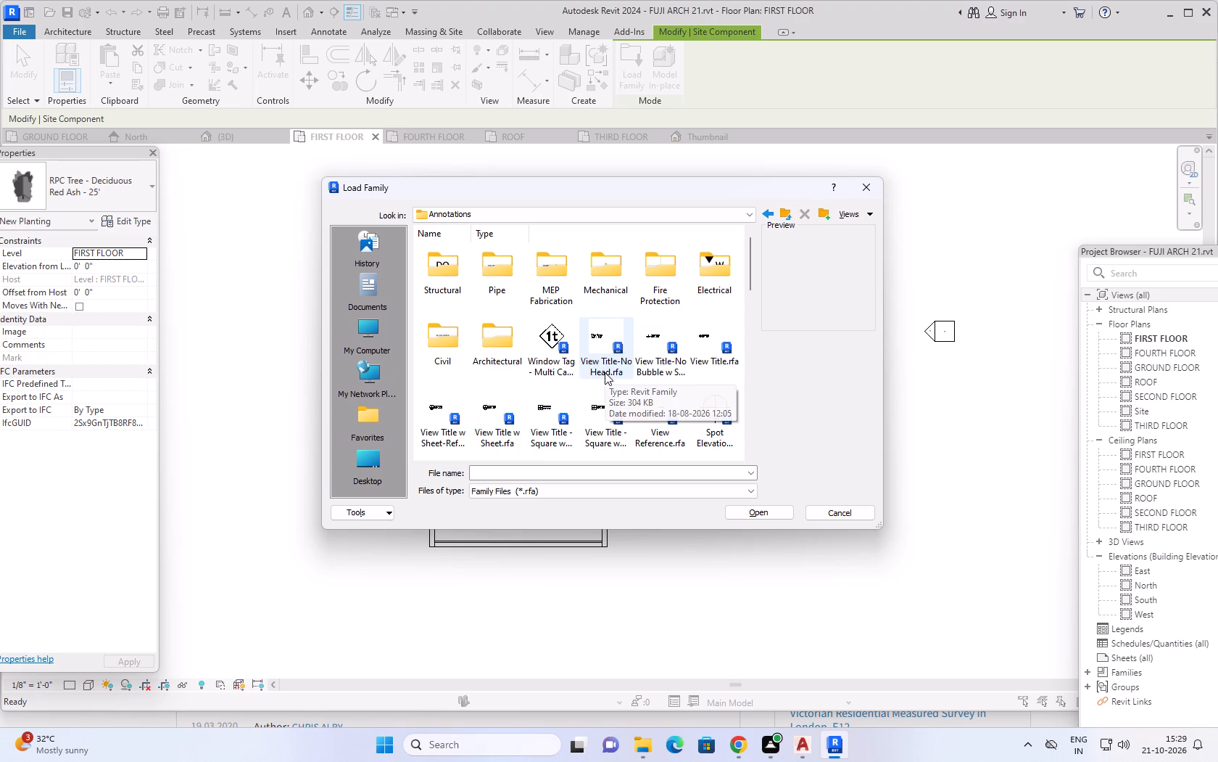
scroll(635, 337, "down", 9)
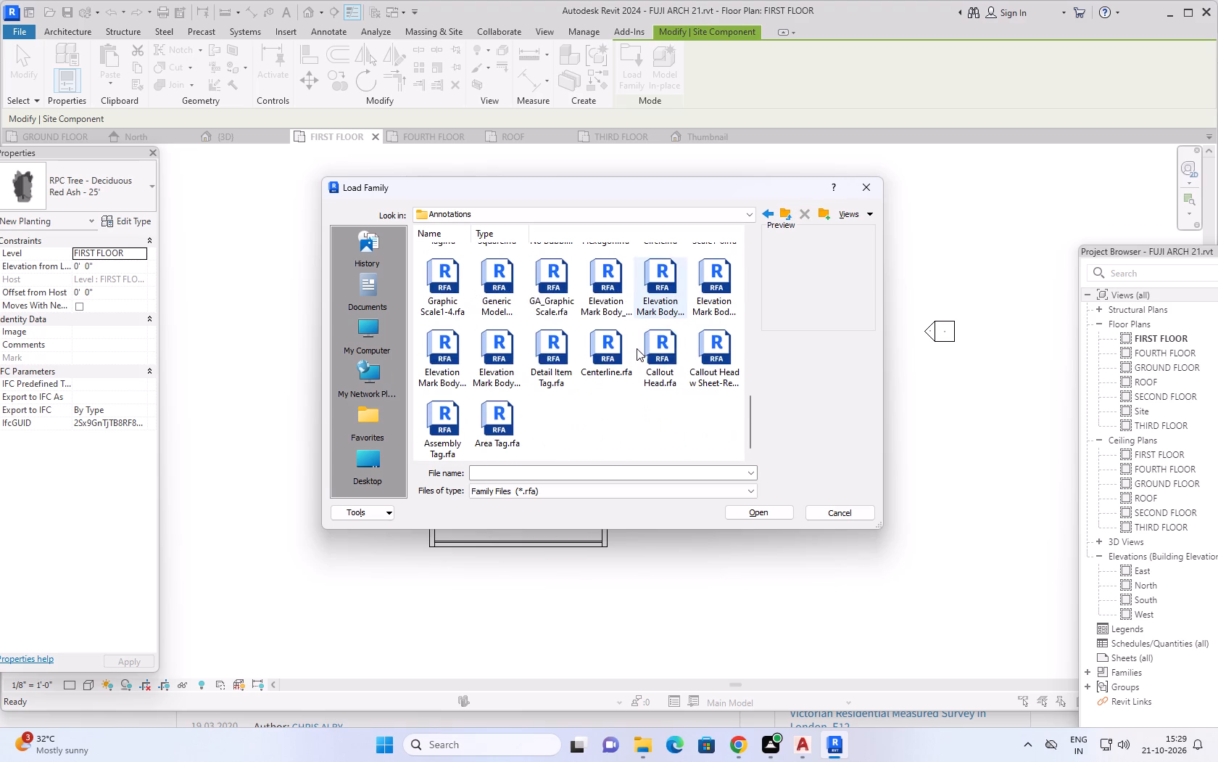
scroll(637, 352, "down", 3)
scroll(638, 361, "up", 1)
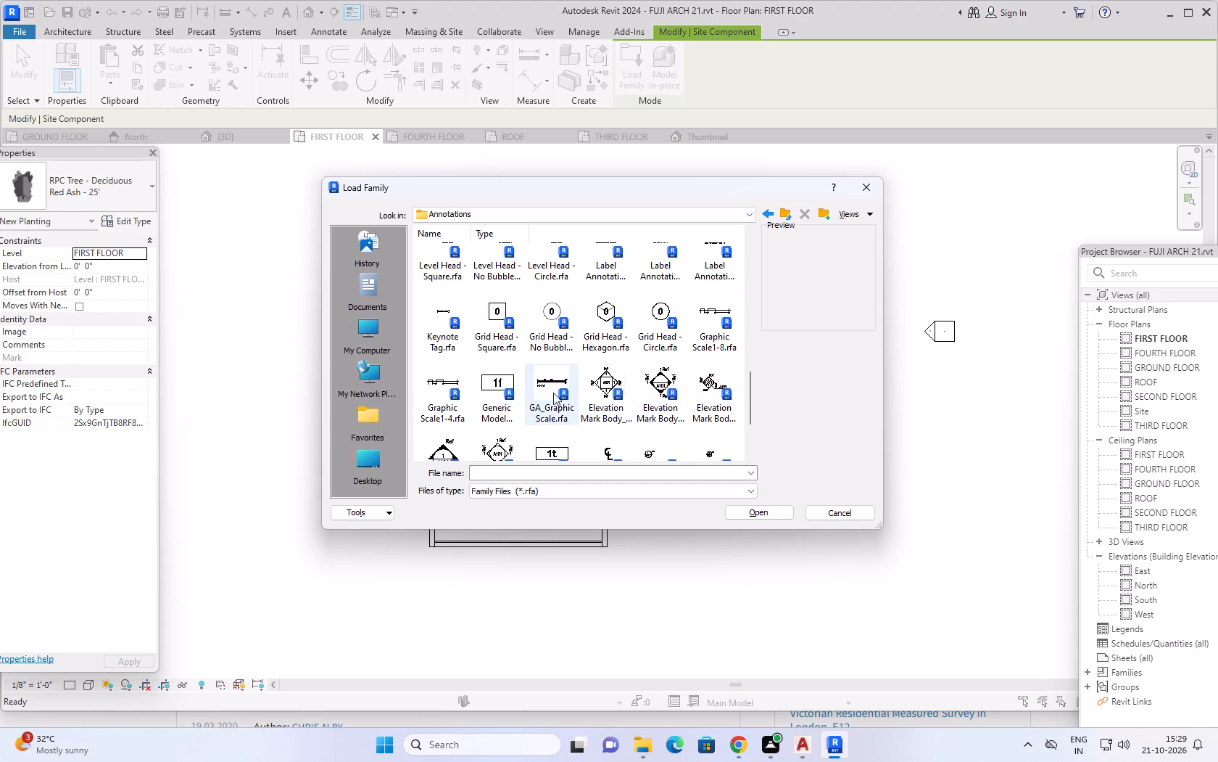
scroll(584, 372, "down", 3)
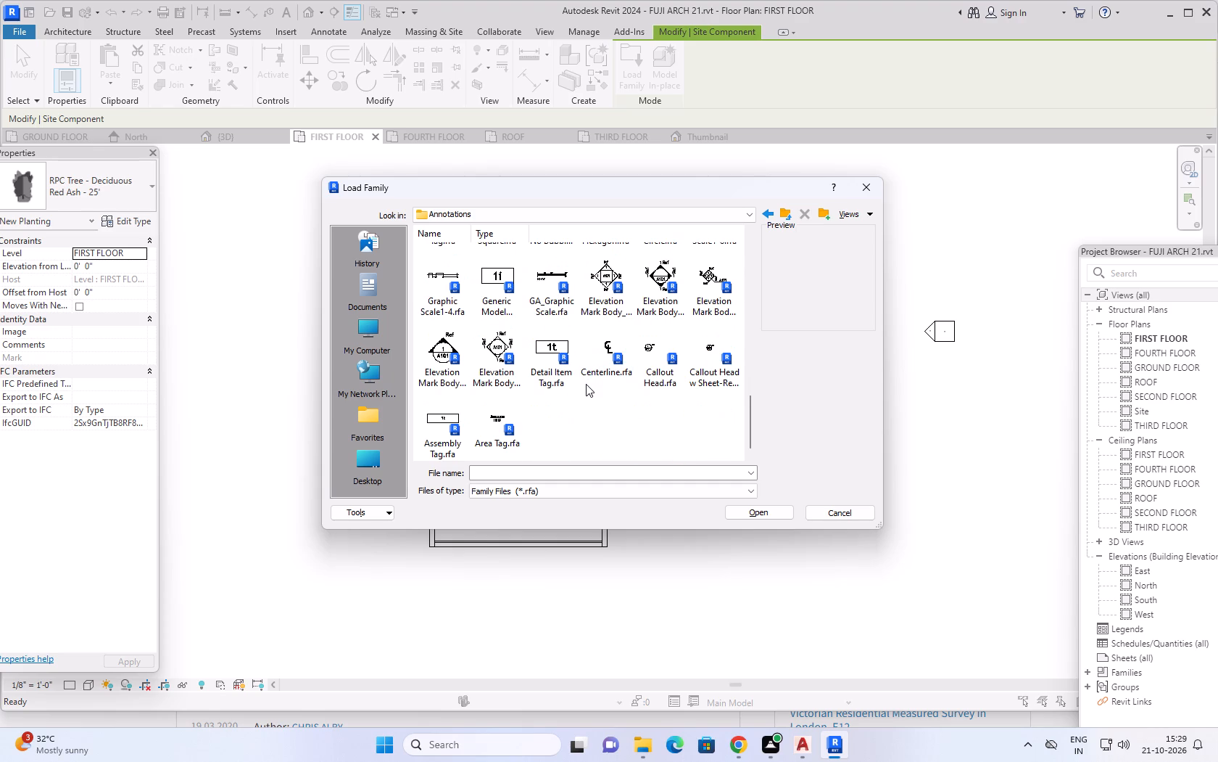
scroll(586, 384, "down", 7)
scroll(616, 411, "up", 13)
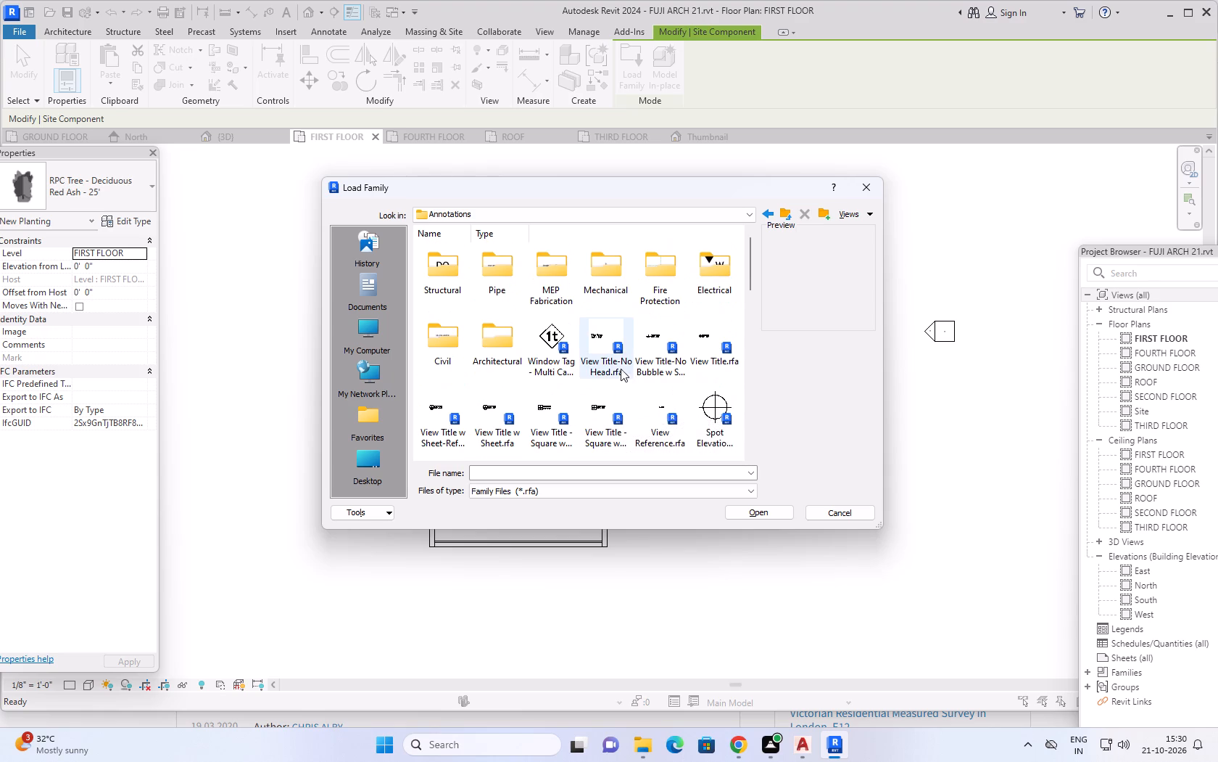
scroll(621, 369, "up", 3)
scroll(639, 349, "down", 6)
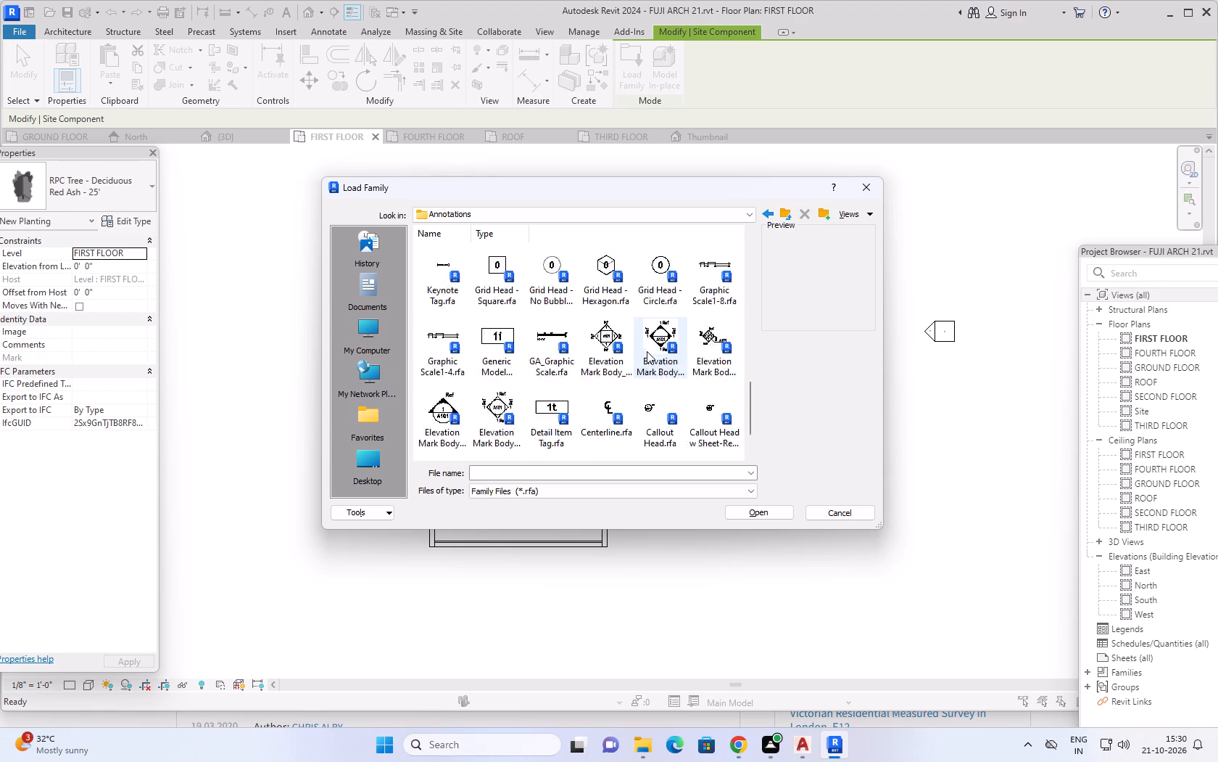
scroll(647, 351, "down", 2)
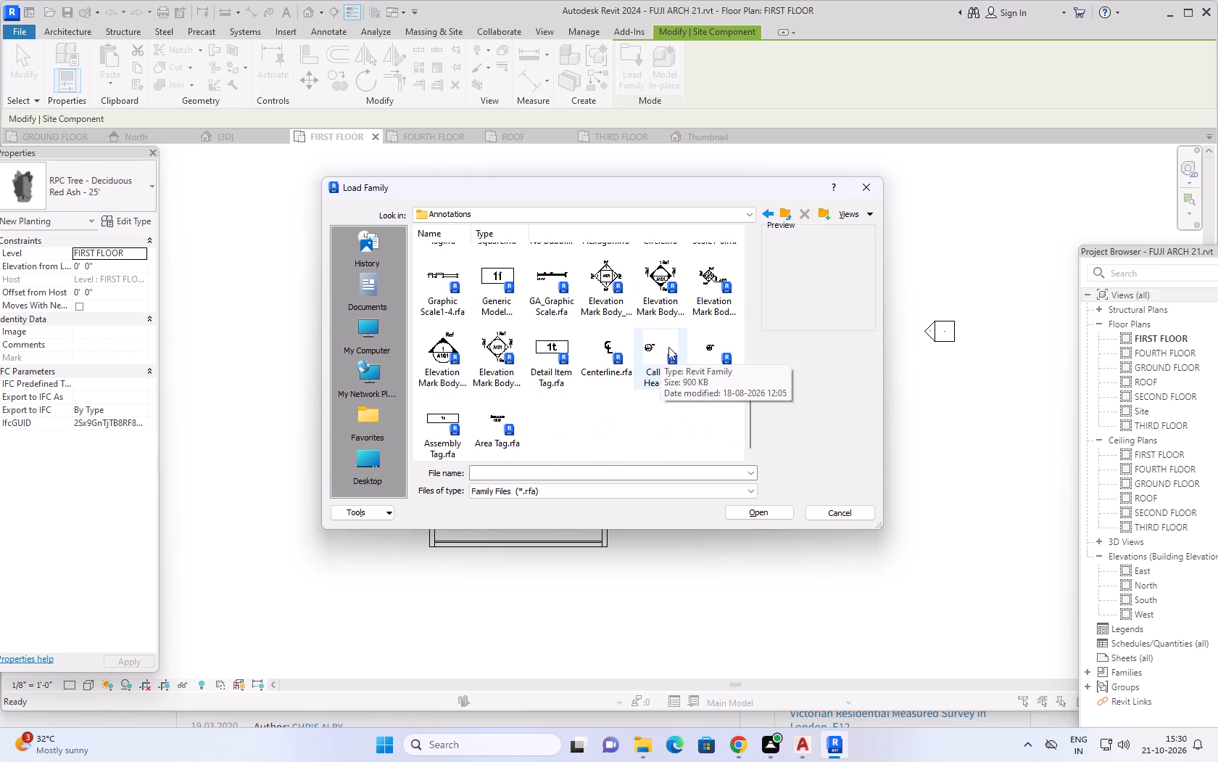
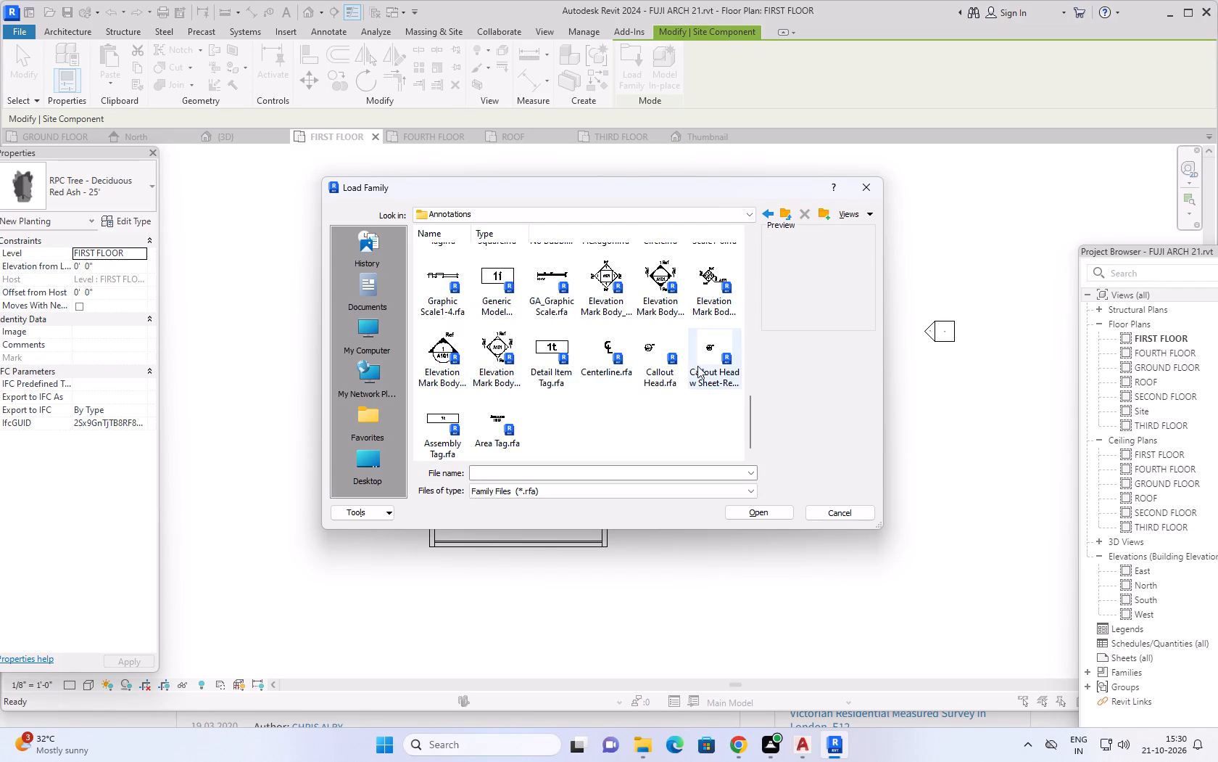
Examine the tag families in the Architectural and Civil subfolders of Annotations and return to the Annotations folder.
scroll(629, 385, "down", 3)
scroll(510, 411, "down", 1)
scroll(572, 417, "down", 4)
scroll(568, 420, "up", 14)
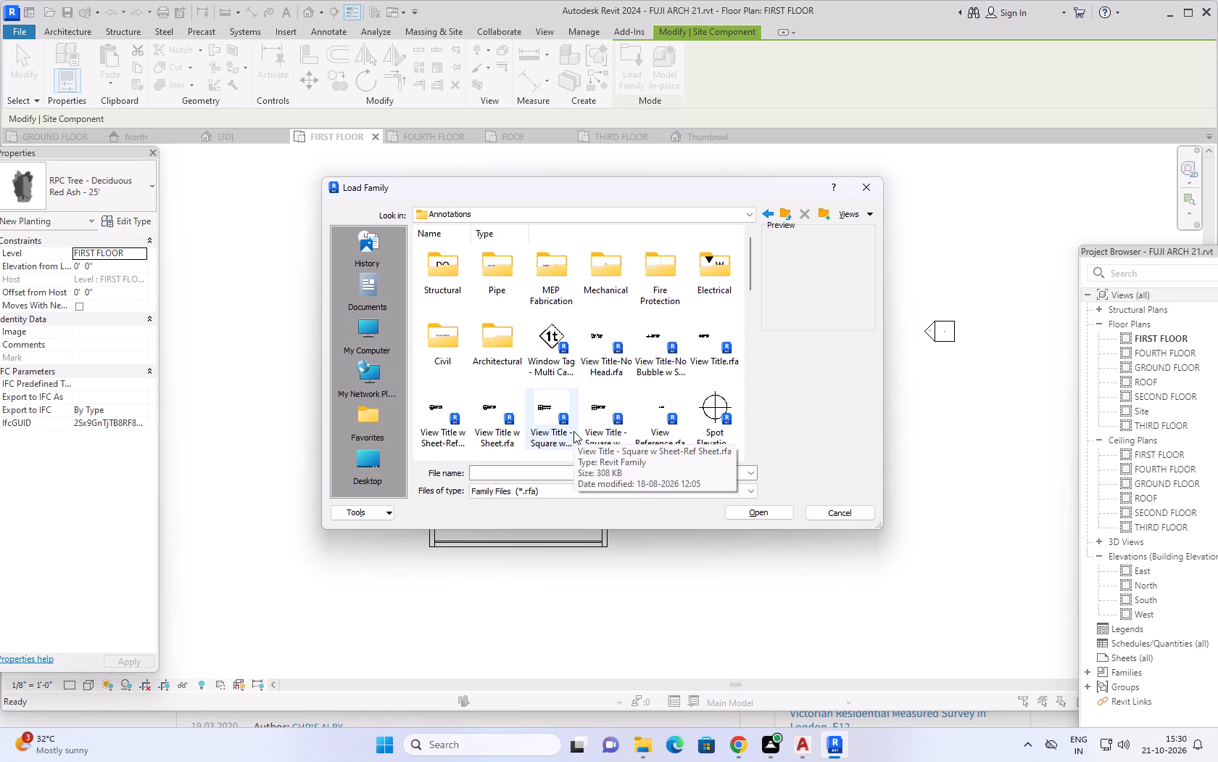
double_click(497, 335)
scroll(536, 329, "down", 3)
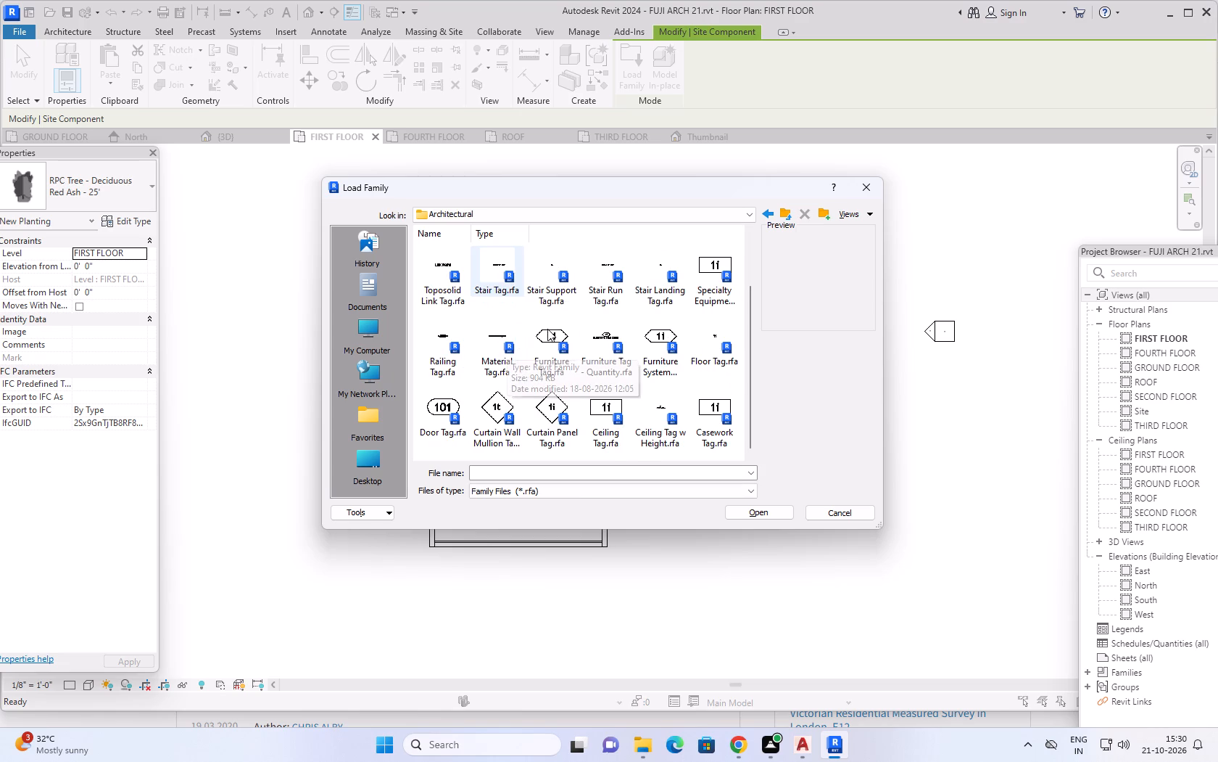
scroll(547, 329, "down", 6)
scroll(588, 331, "up", 10)
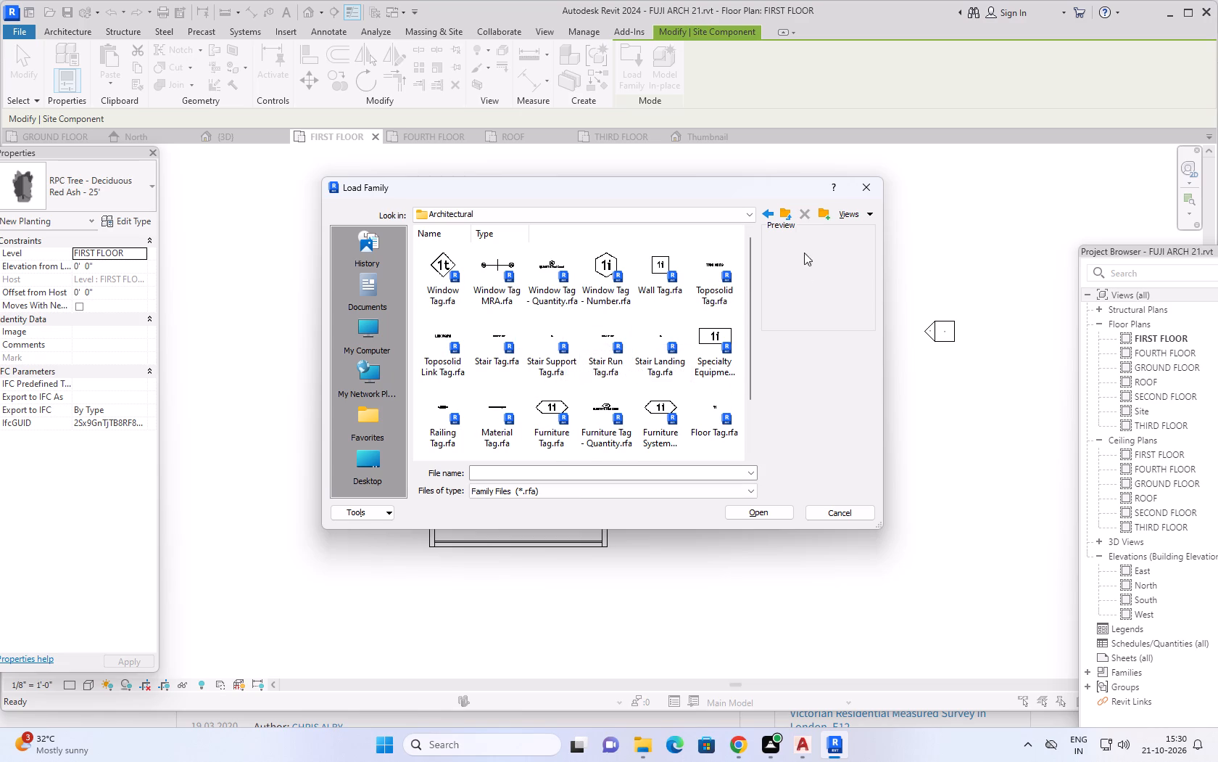
left_click(782, 208)
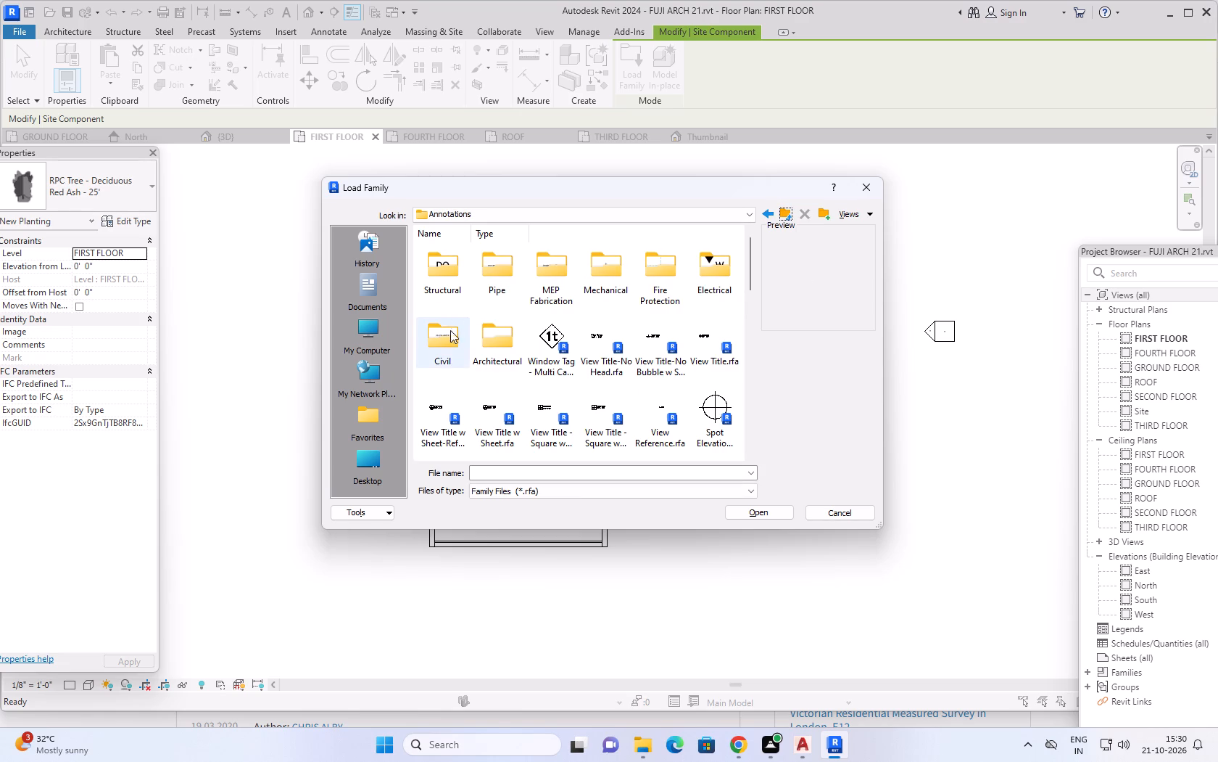
double_click(447, 340)
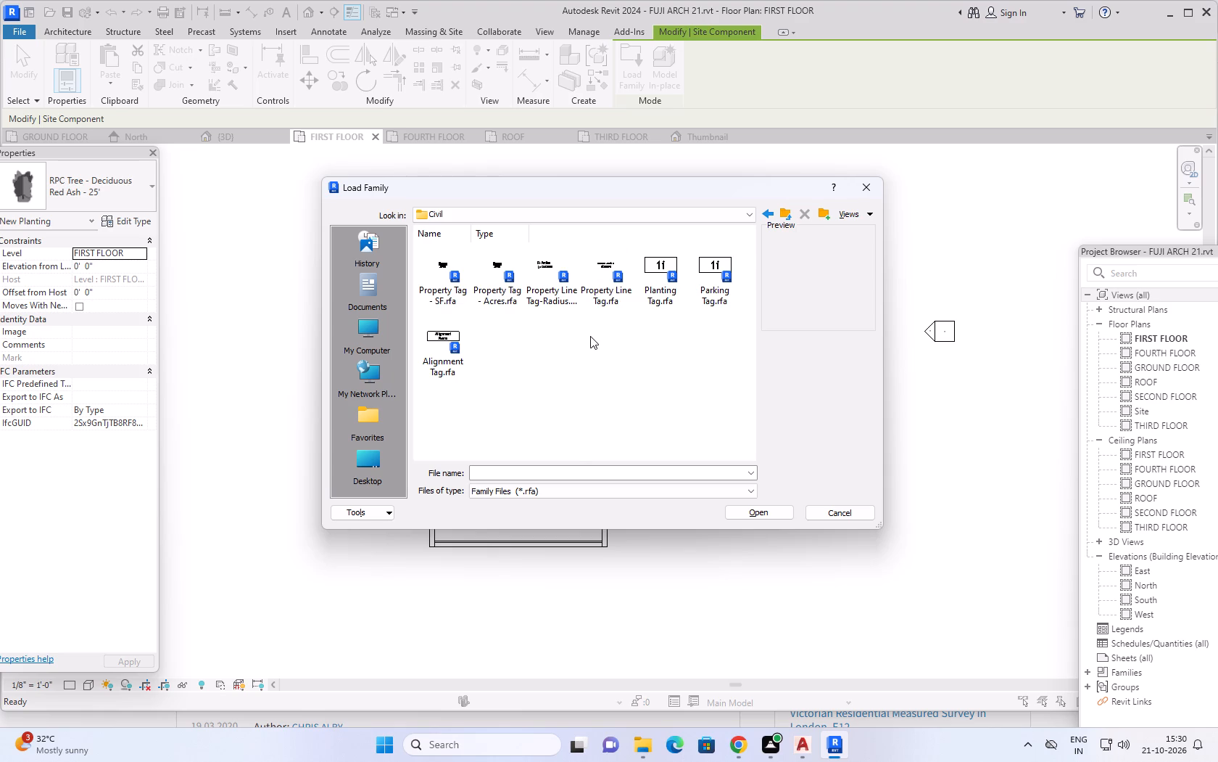
left_click(790, 212)
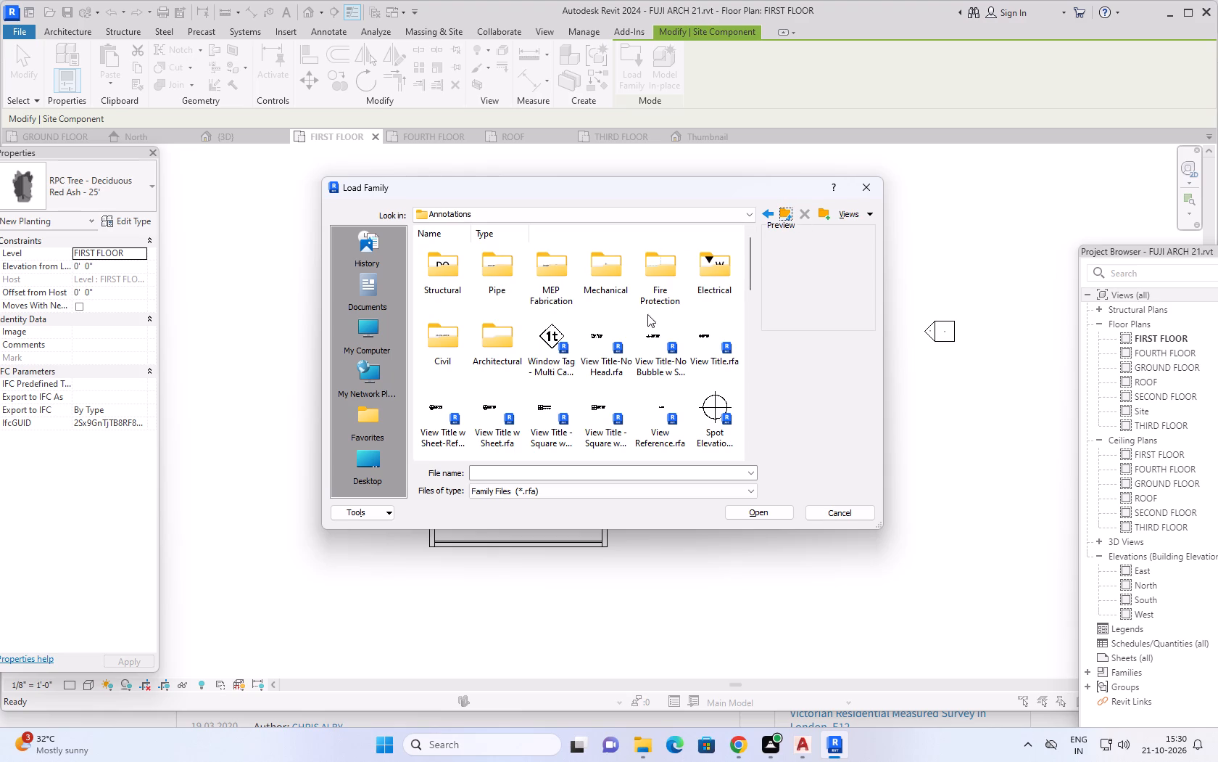
Look through the Annotations folder's spot elevation, section head, level head and scale families, then return to the US folder.
scroll(581, 339, "up", 4)
scroll(626, 309, "down", 1)
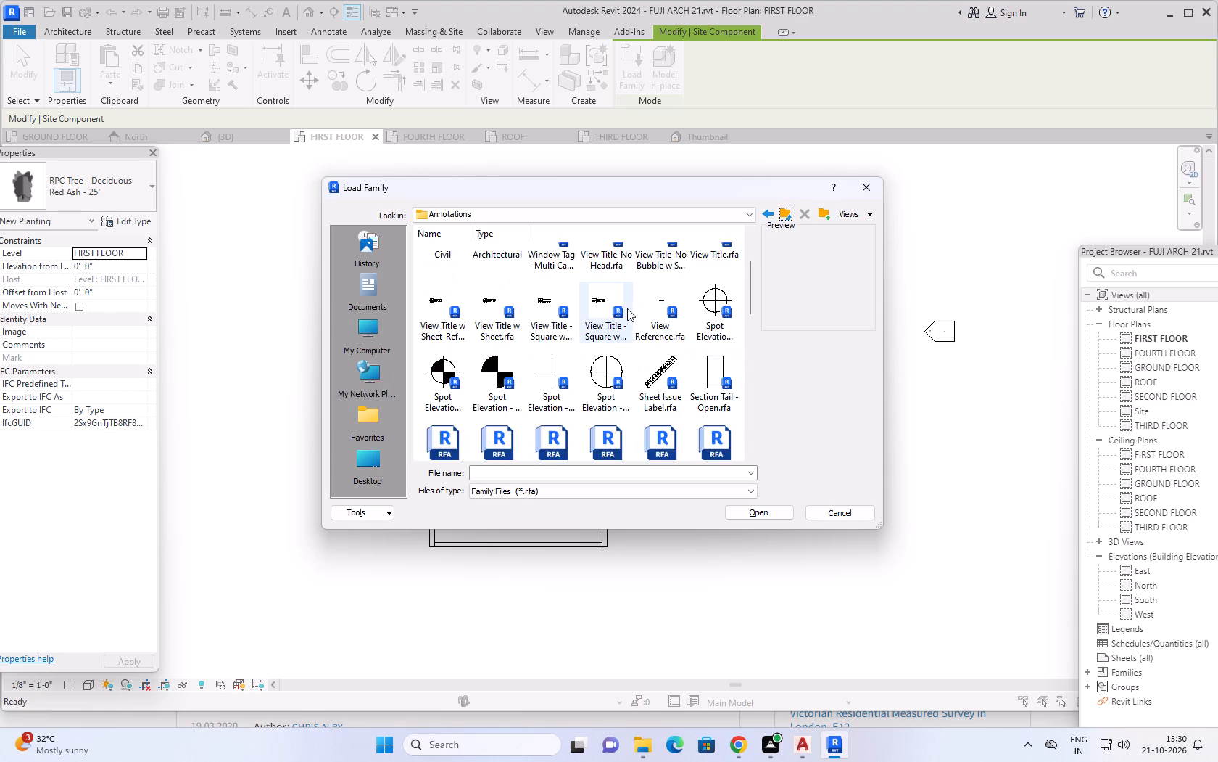
scroll(666, 314, "down", 1)
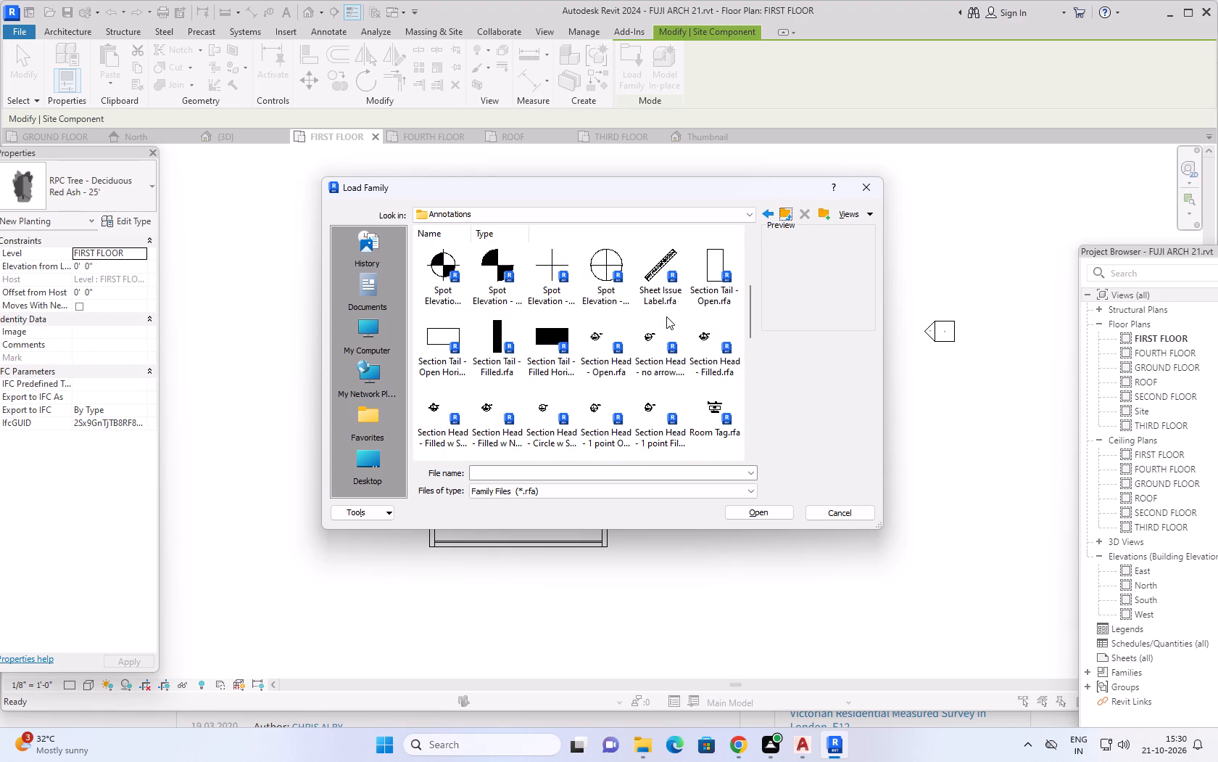
scroll(663, 319, "down", 3)
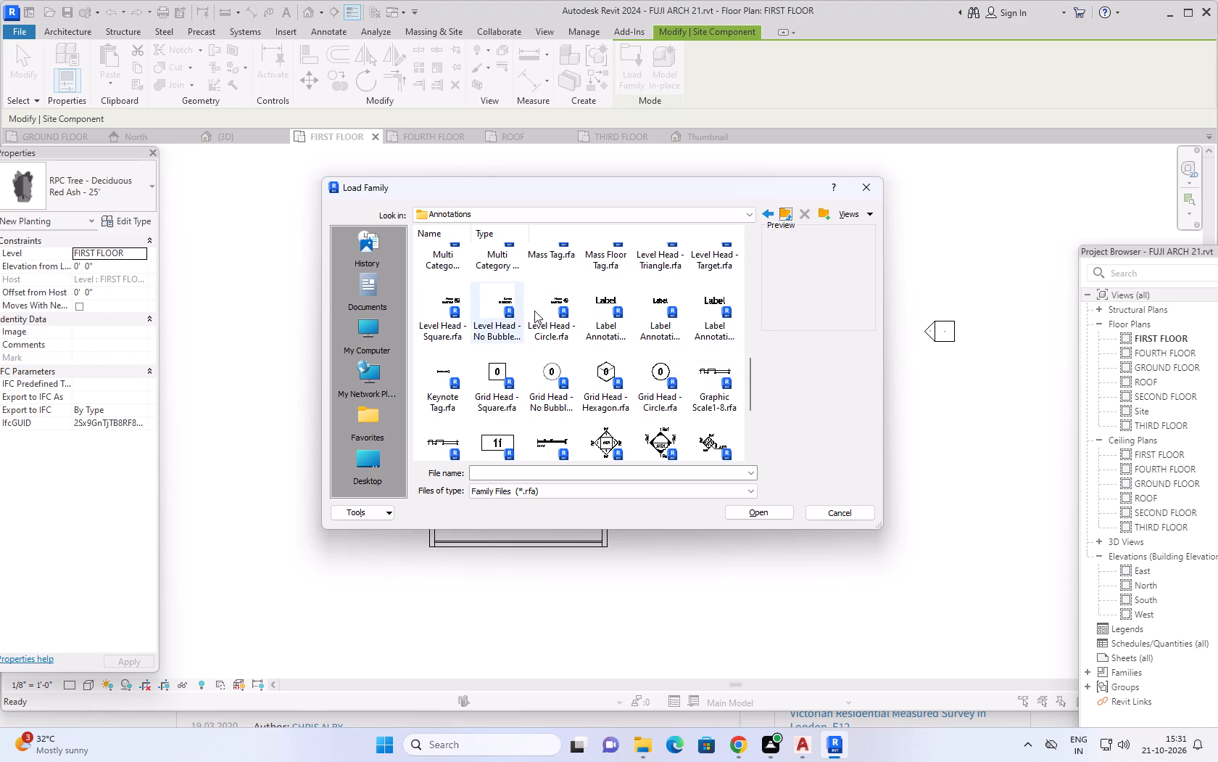
scroll(548, 307, "down", 3)
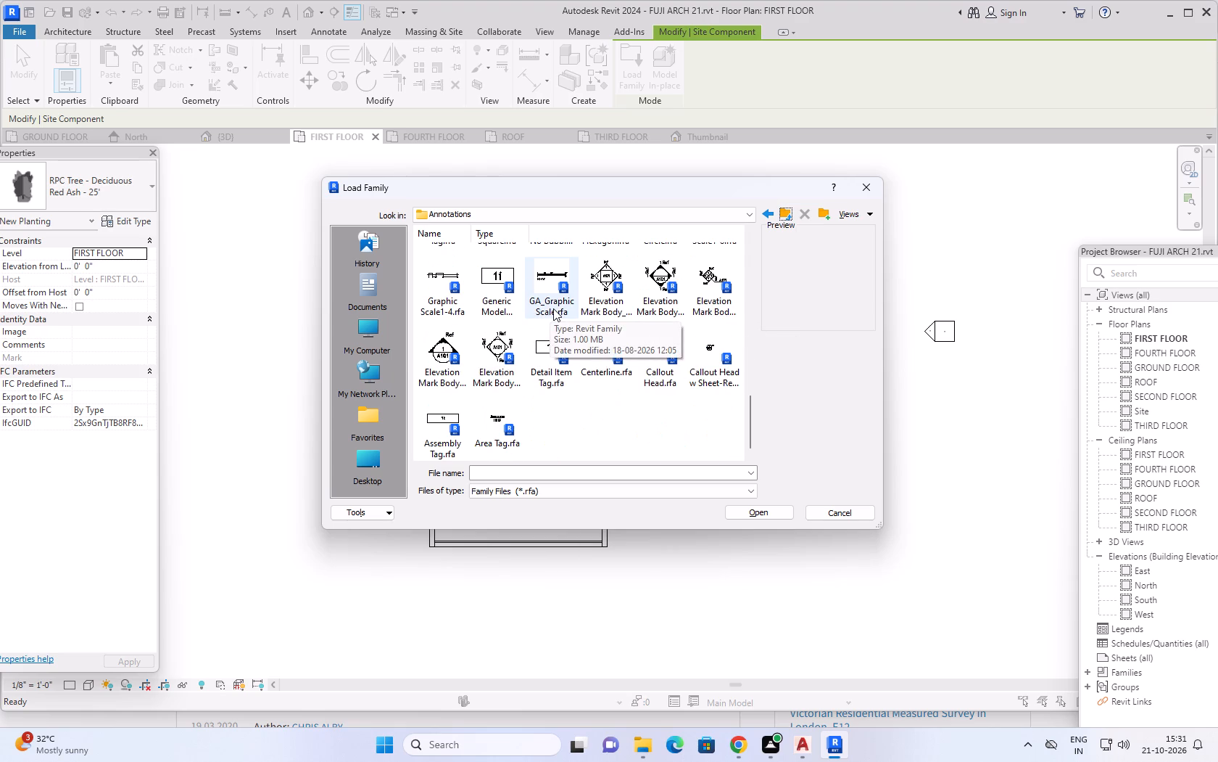
scroll(785, 352, "down", 4)
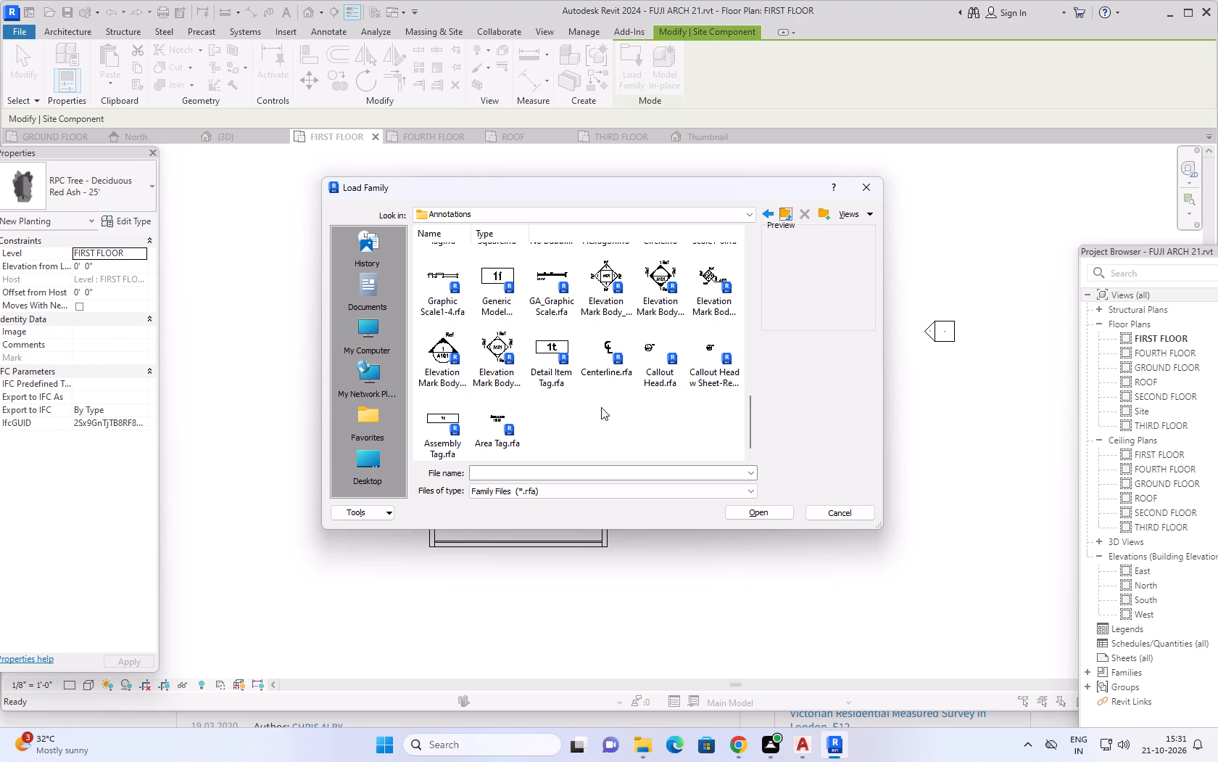
left_click(782, 213)
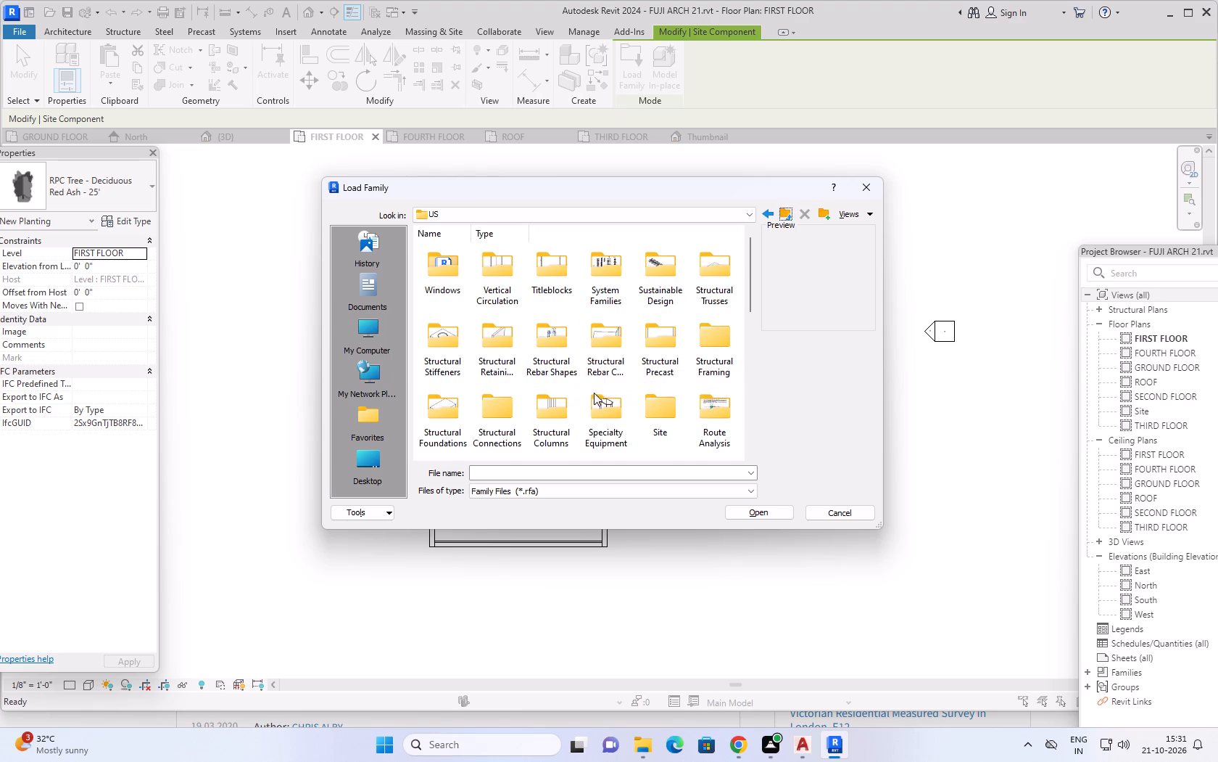
Look through the US library's category folders, check the Cable Tray folder and return to the US folder.
scroll(631, 377, "down", 1)
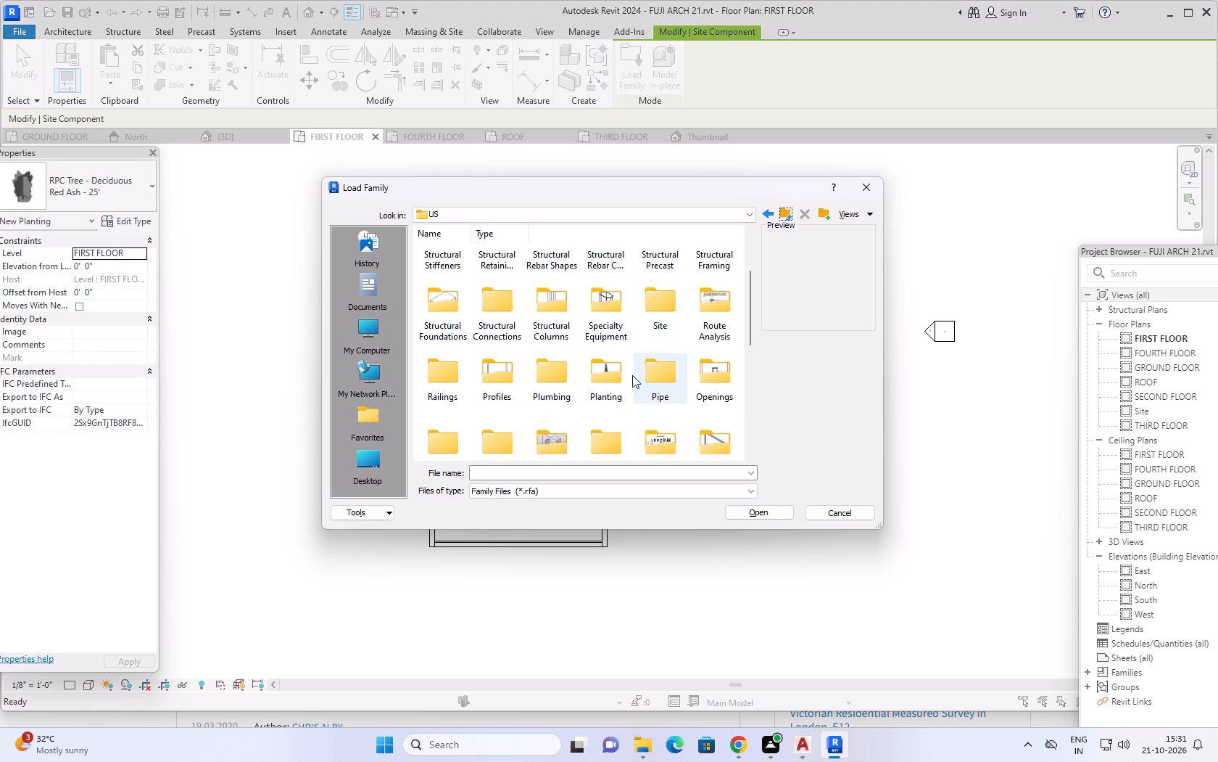
scroll(612, 382, "down", 1)
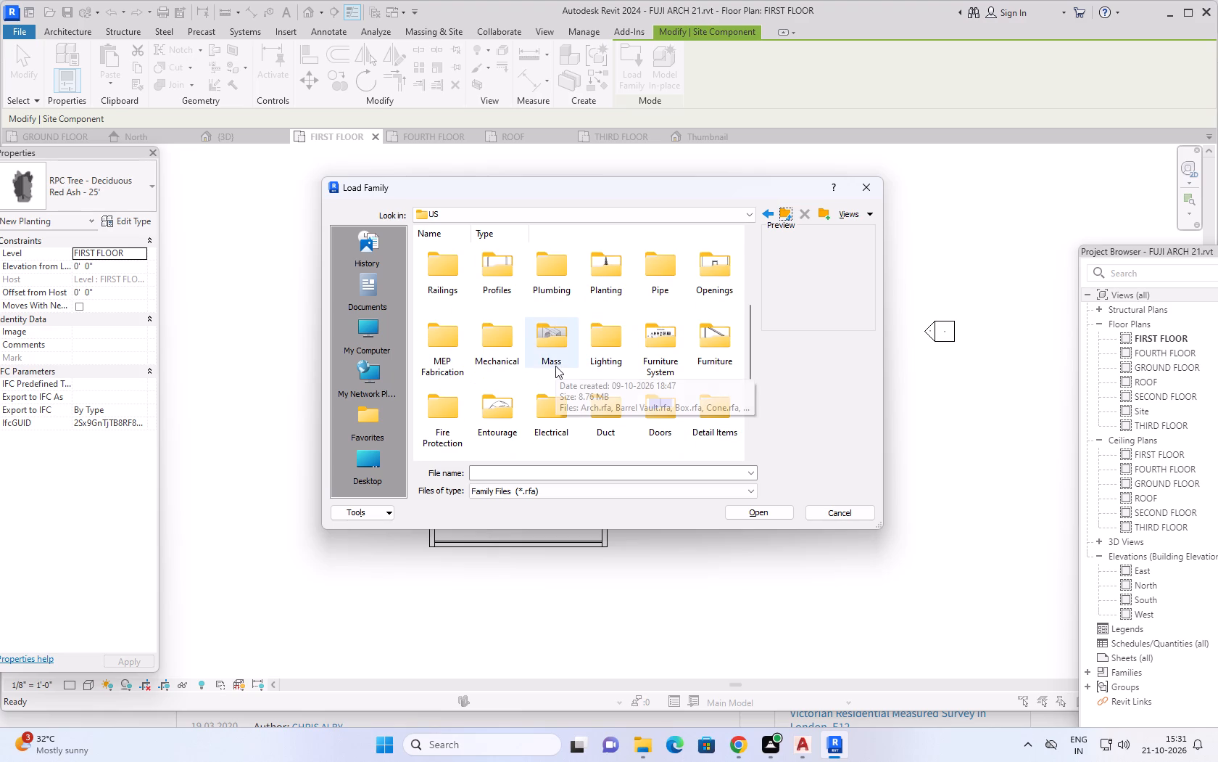
scroll(580, 359, "down", 2)
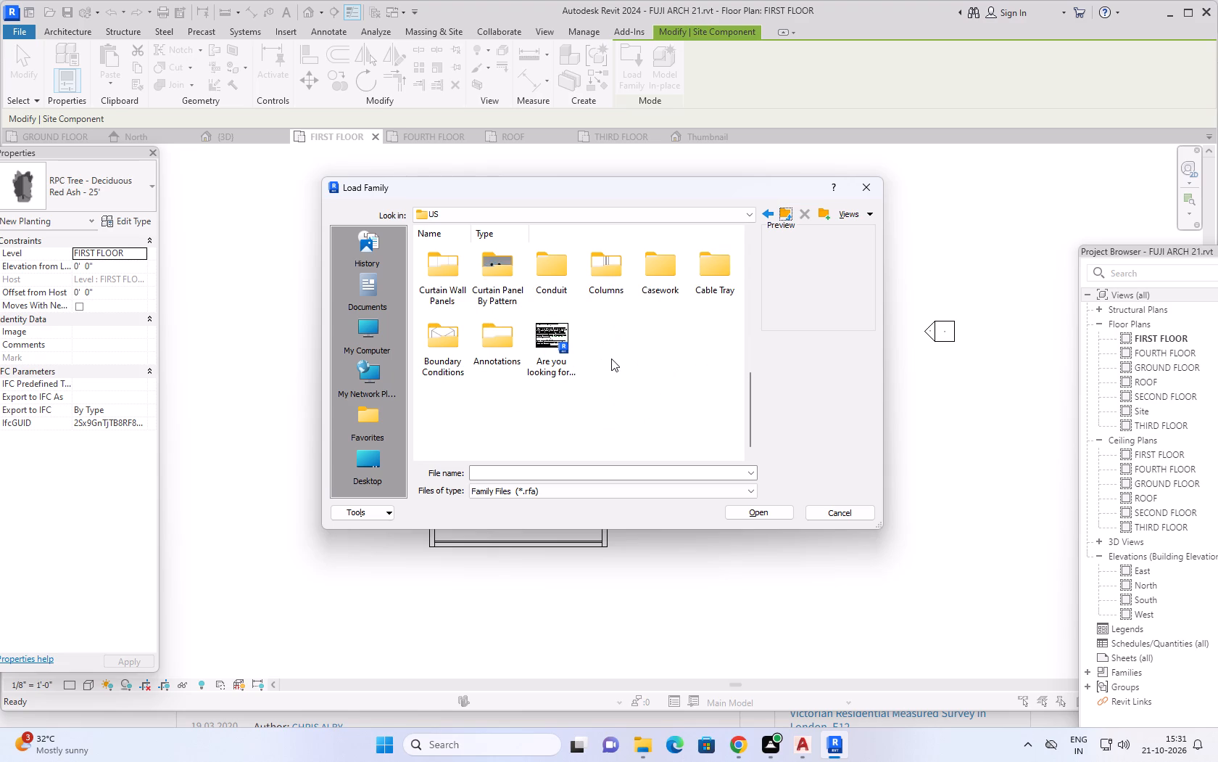
scroll(628, 354, "down", 2)
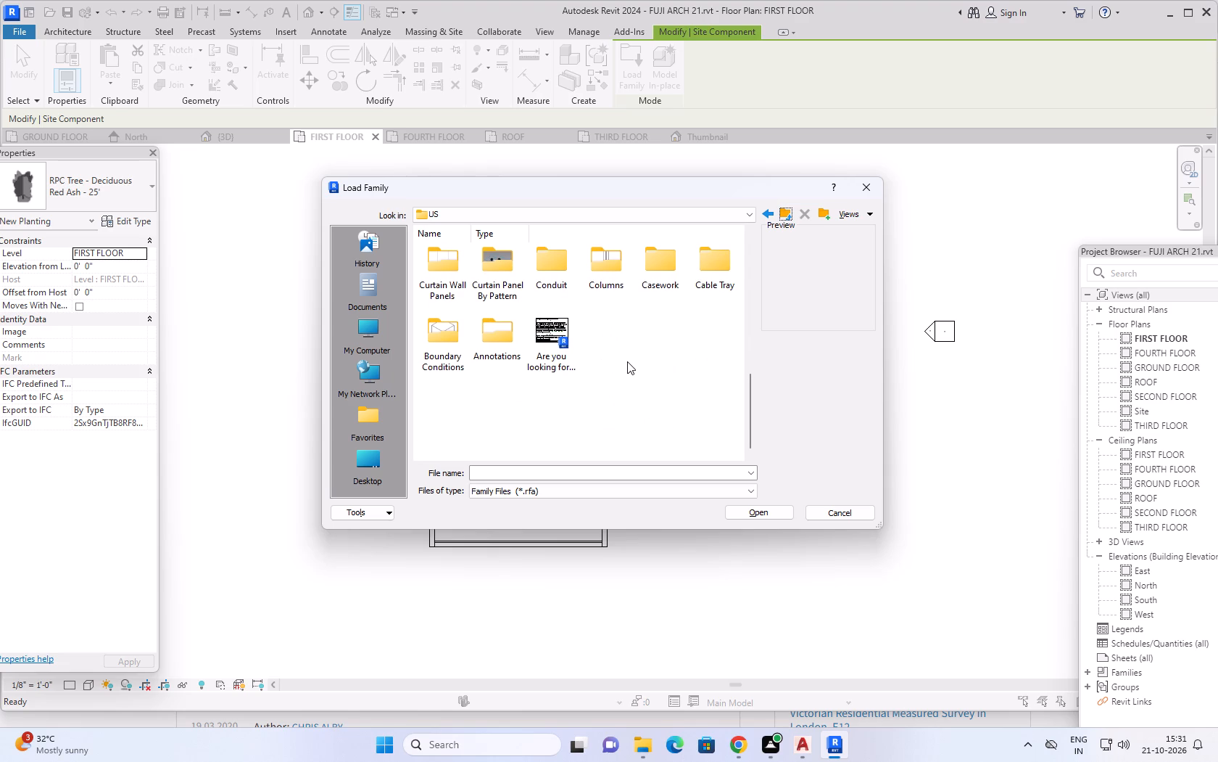
double_click(720, 275)
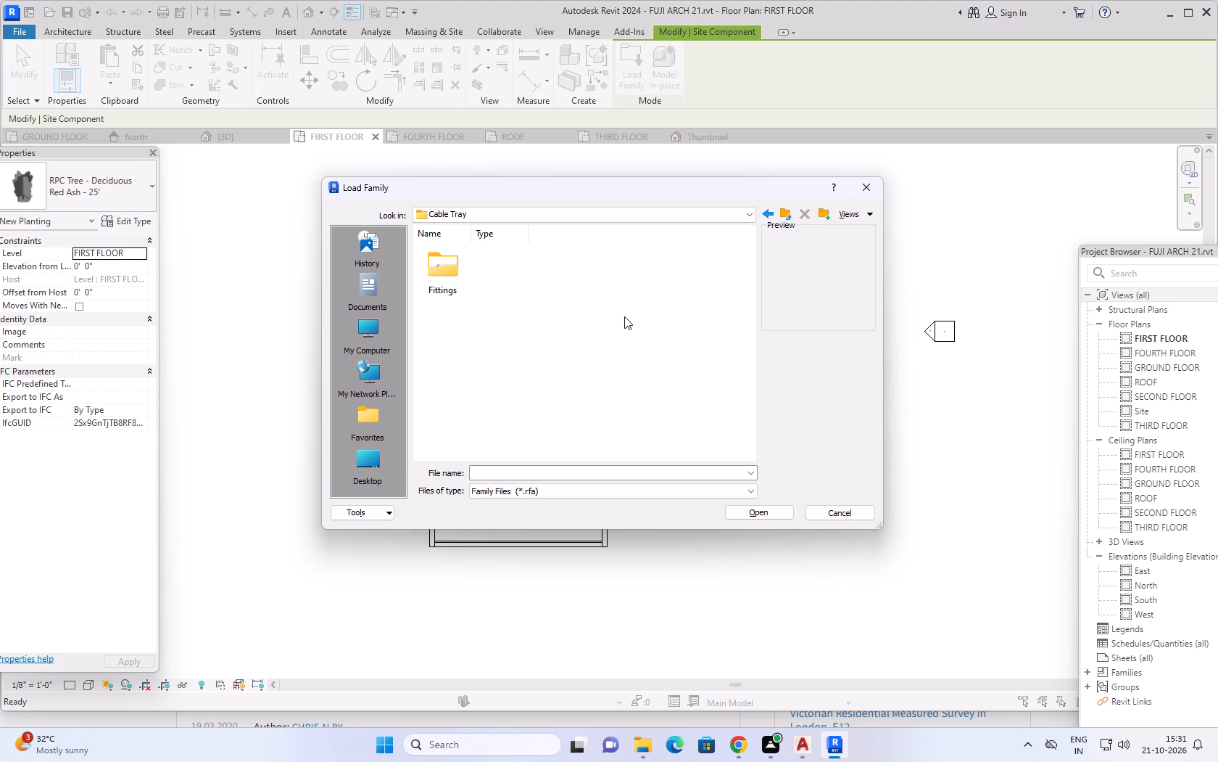
left_click(787, 211)
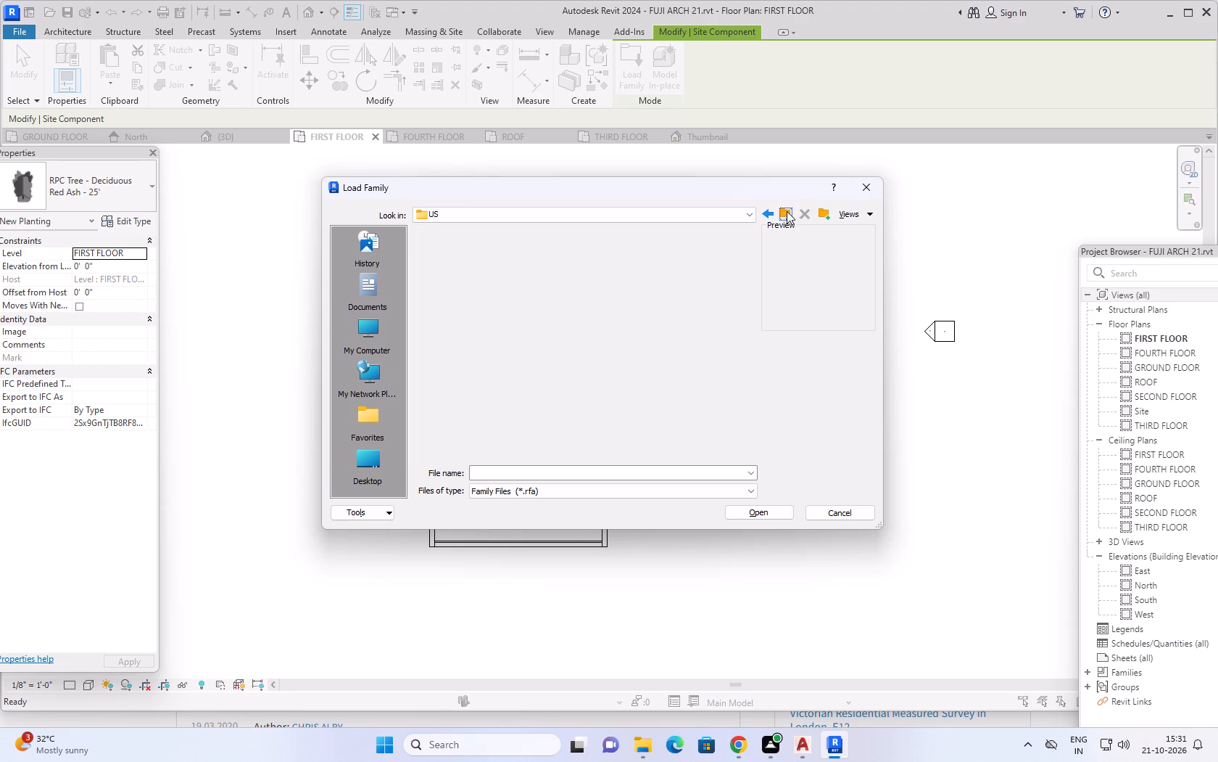
Look through the US category folders once more and leave the family browser without loading a family.
scroll(587, 334, "down", 1)
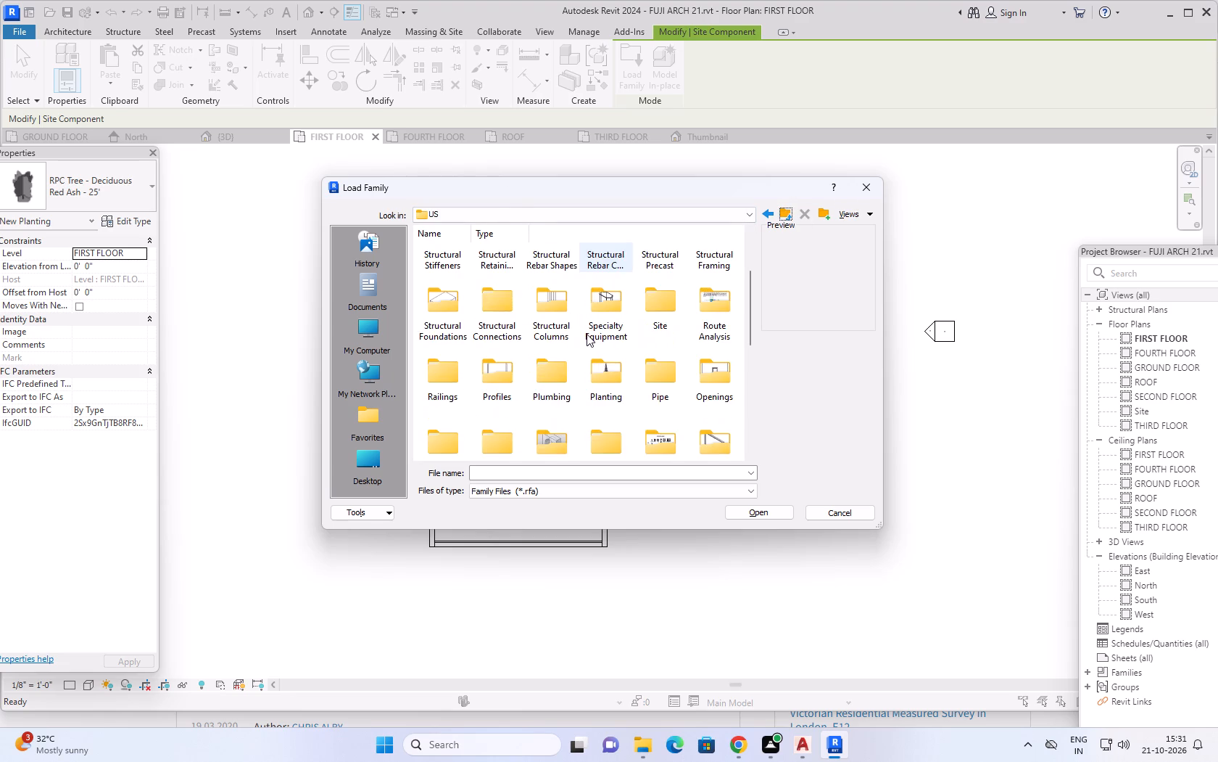
scroll(587, 335, "down", 8)
scroll(599, 326, "up", 1)
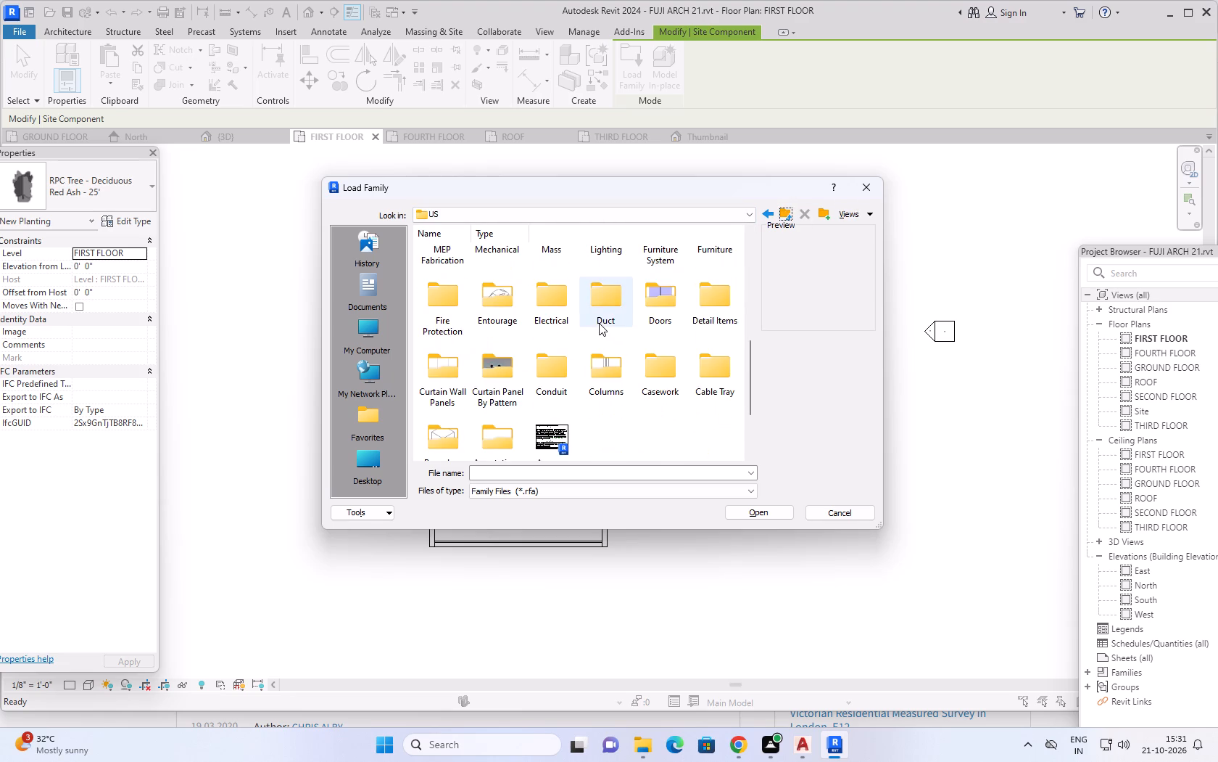
scroll(602, 320, "down", 2)
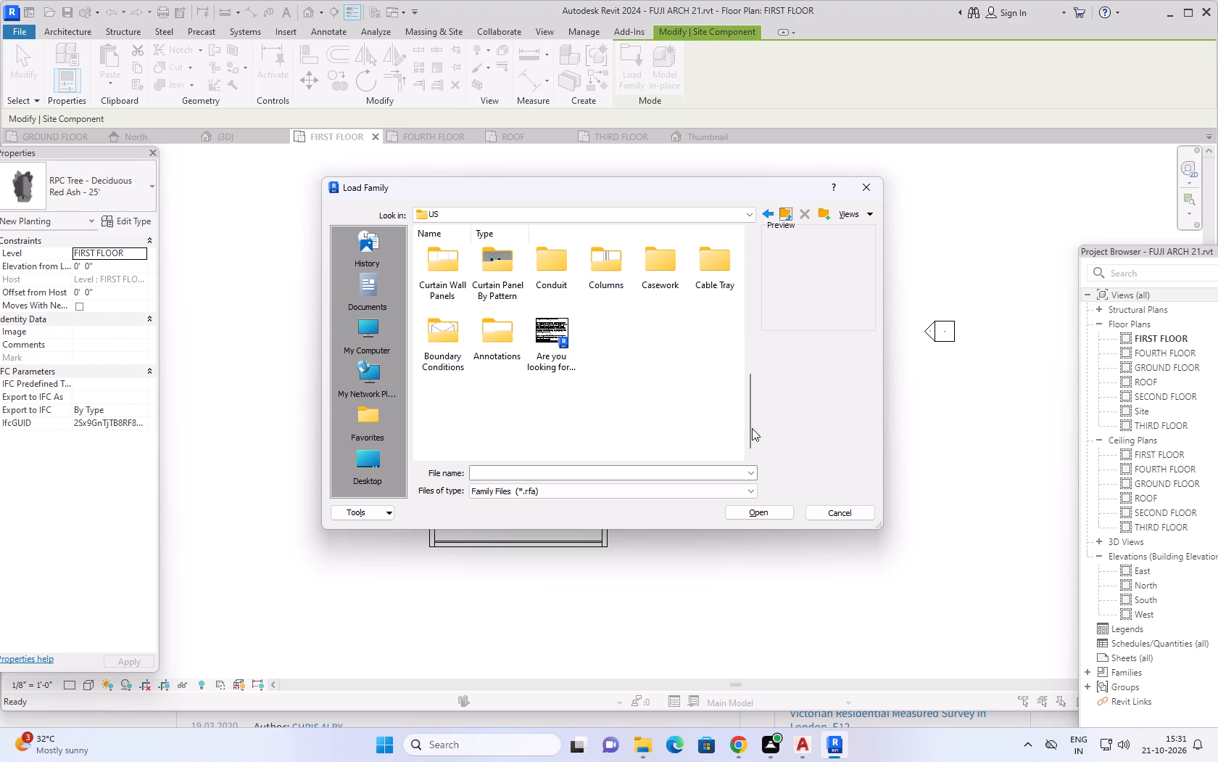
scroll(787, 569, "up", 1)
scroll(589, 341, "down", 2)
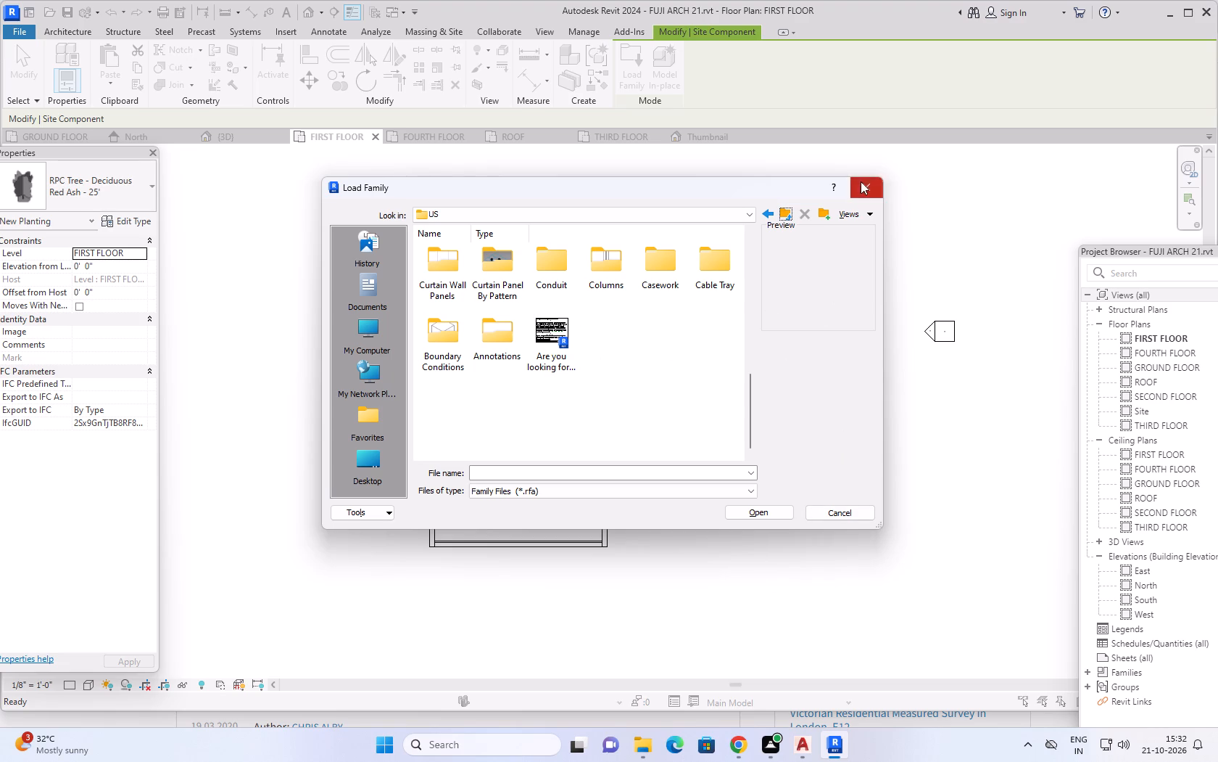
left_click(861, 181)
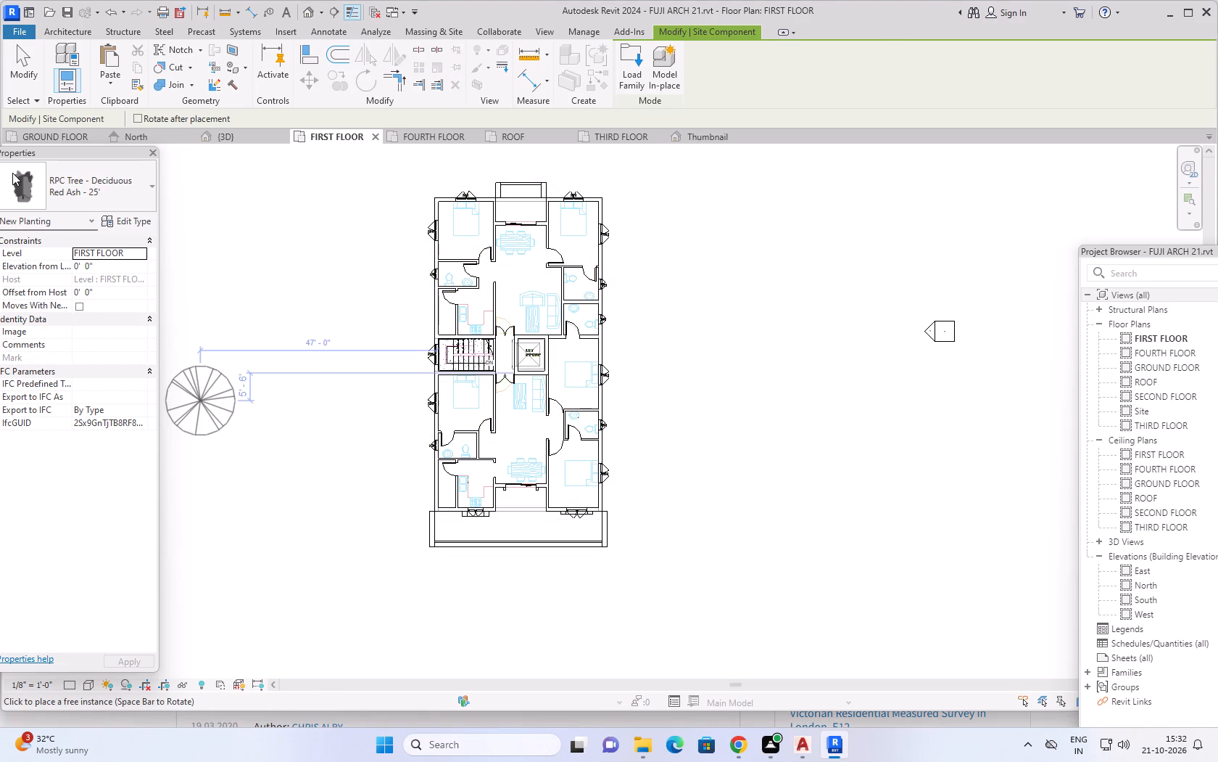
Review the available RPC Tree - Deciduous types for the site component, keeping Red Ash - 25' selected.
left_click(69, 193)
scroll(65, 438, "down", 4)
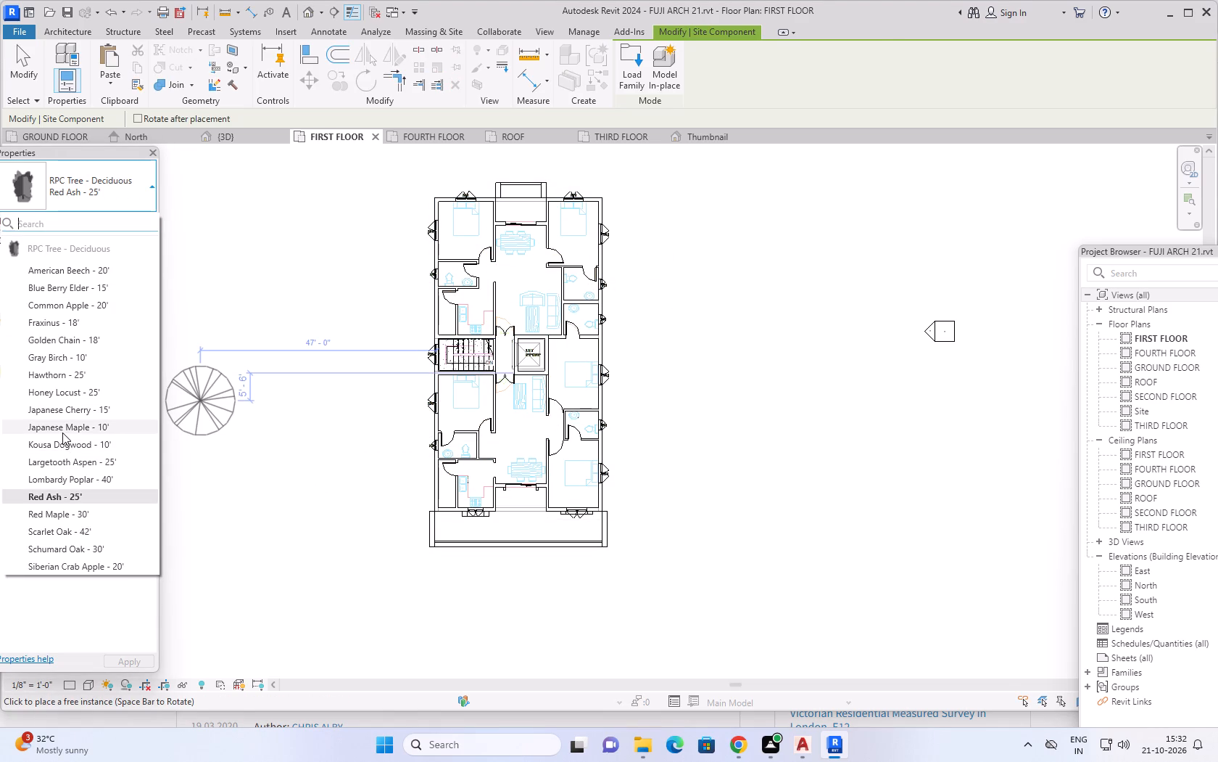
scroll(62, 433, "down", 3)
scroll(62, 335, "up", 4)
left_click(125, 175)
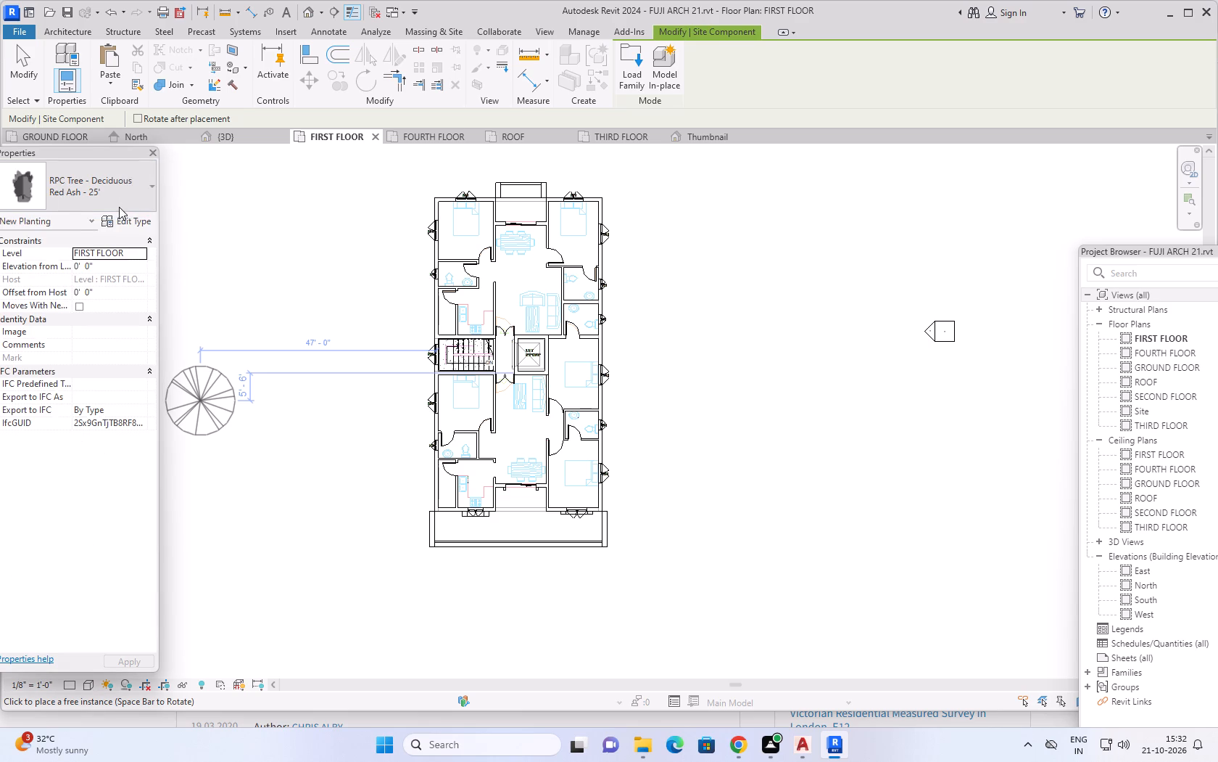
Start loading a family from the Red Ash - 25' type properties and go up from the Commercial doors folder to the US folder.
left_click(118, 219)
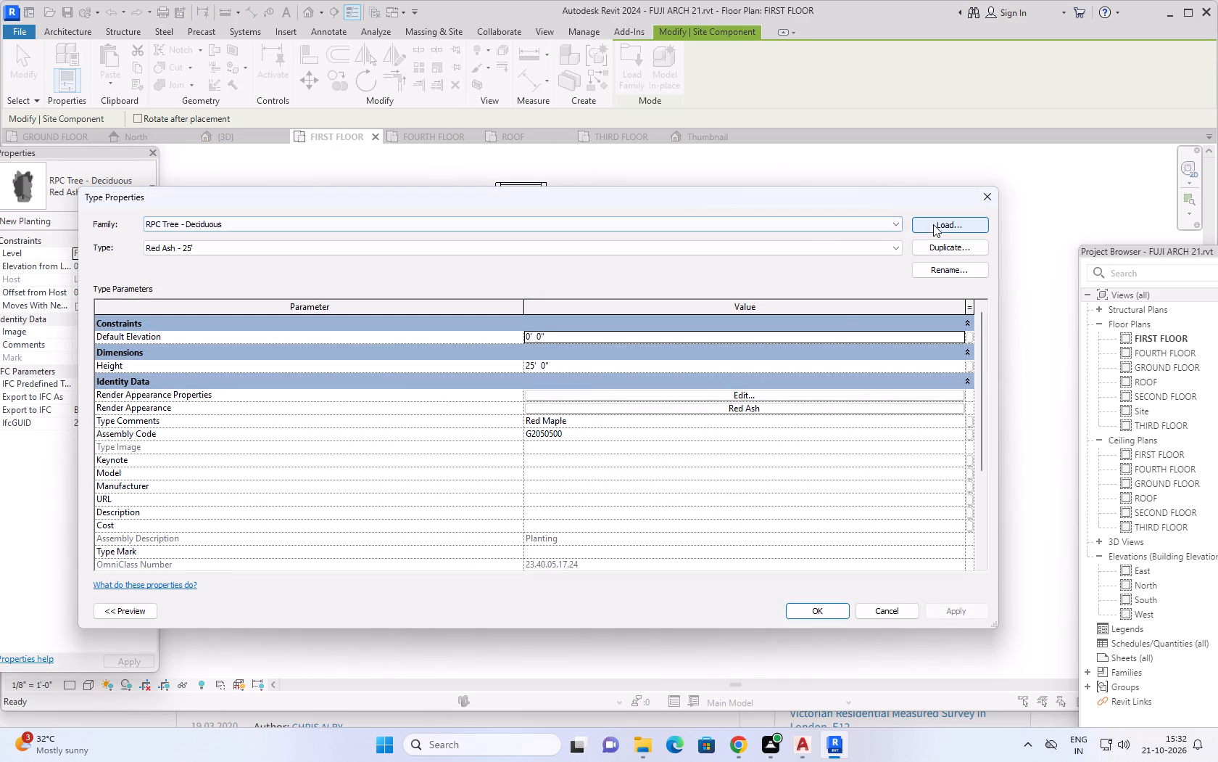
left_click(933, 224)
scroll(539, 292, "up", 4)
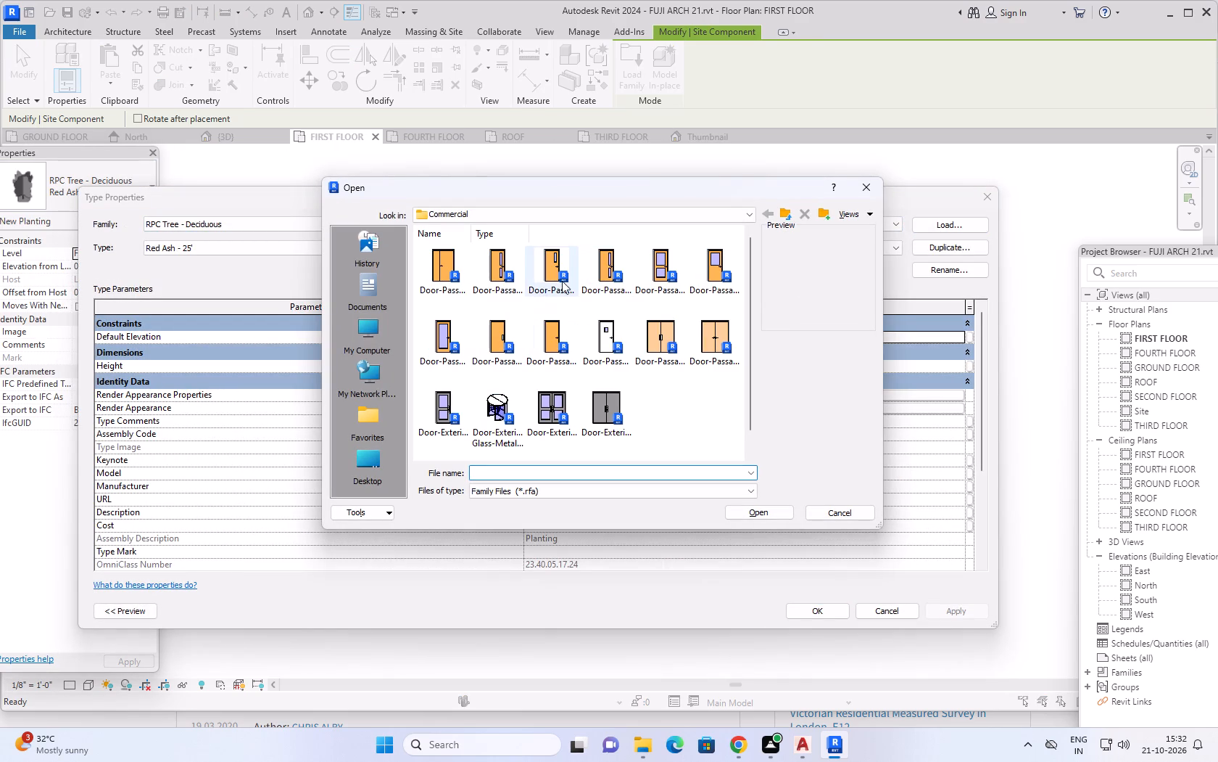
left_click(783, 213)
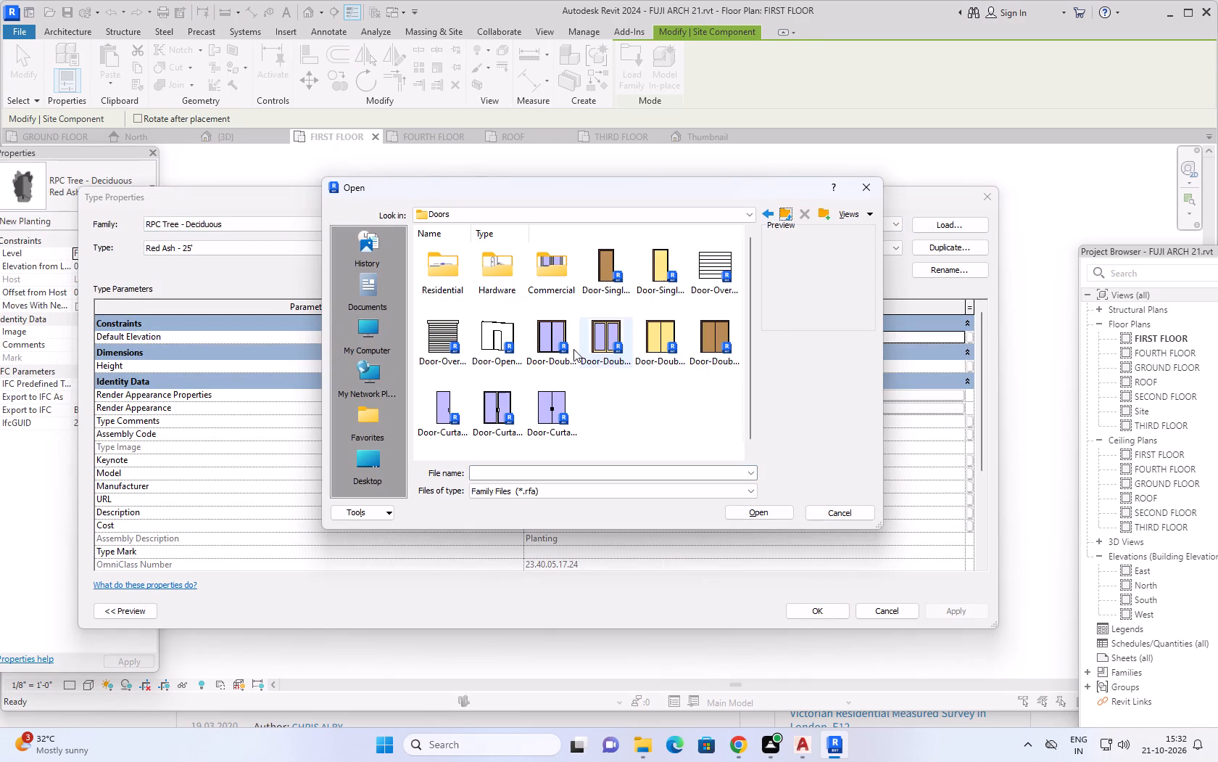
scroll(494, 369, "down", 3)
scroll(502, 382, "up", 4)
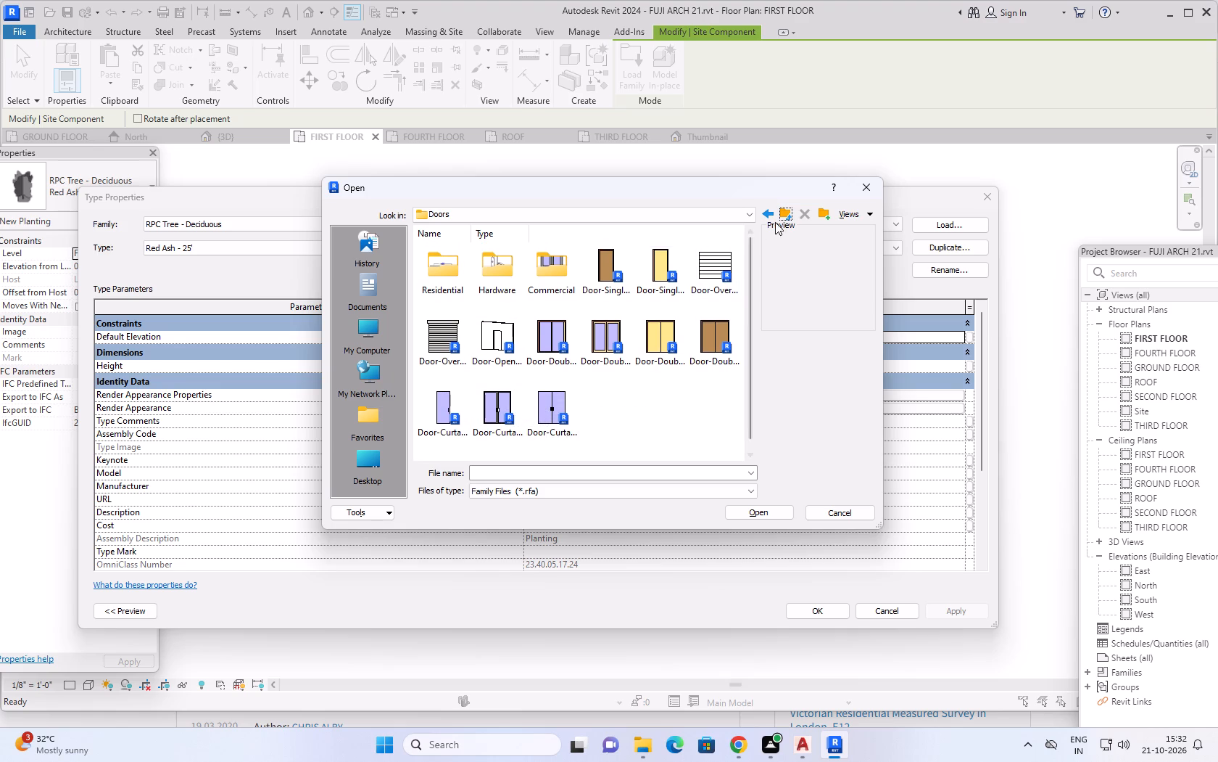
left_click(786, 209)
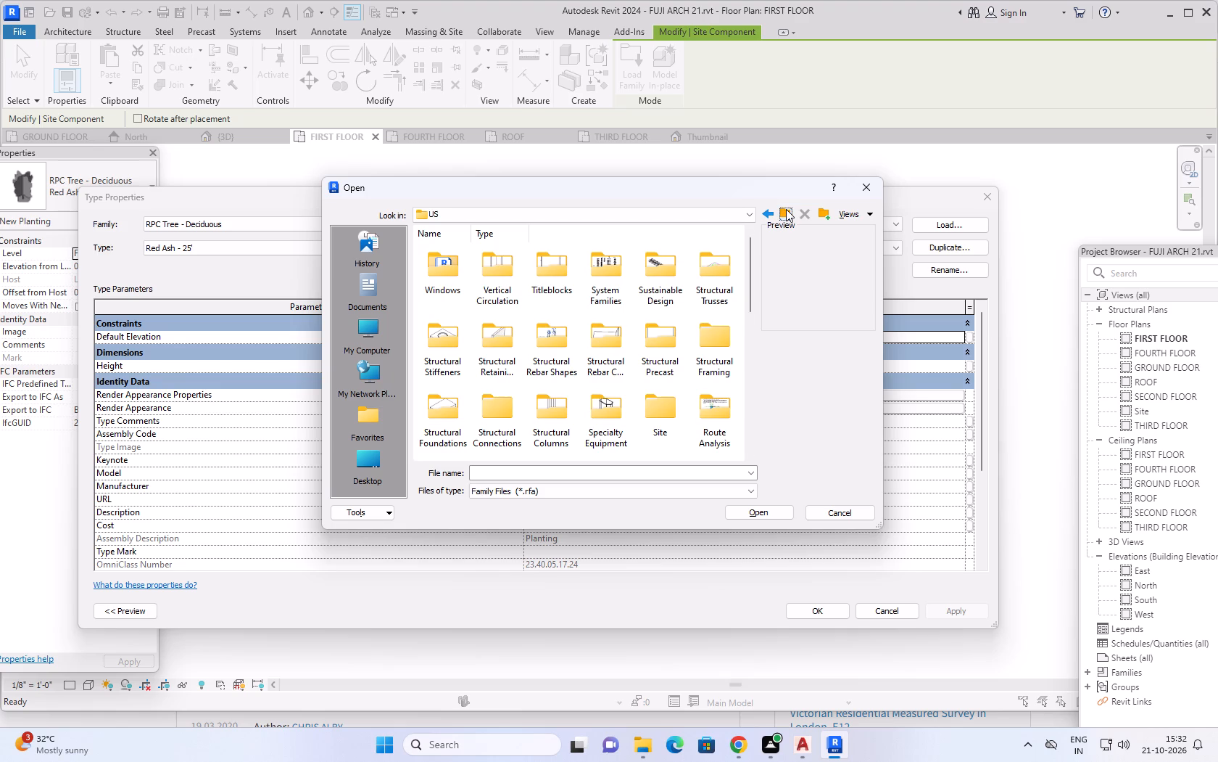
Look through the US category folders, check the Boundary Conditions families and return to the US folder.
scroll(465, 292, "down", 6)
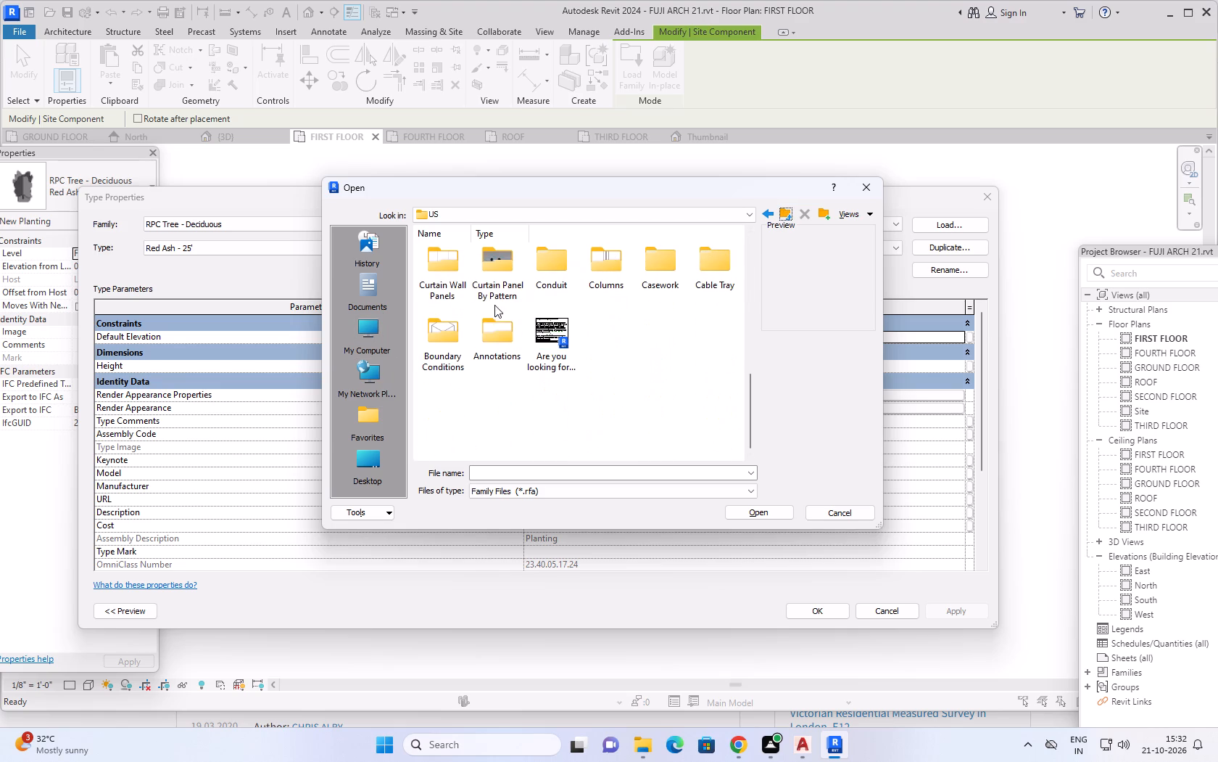
scroll(495, 305, "down", 4)
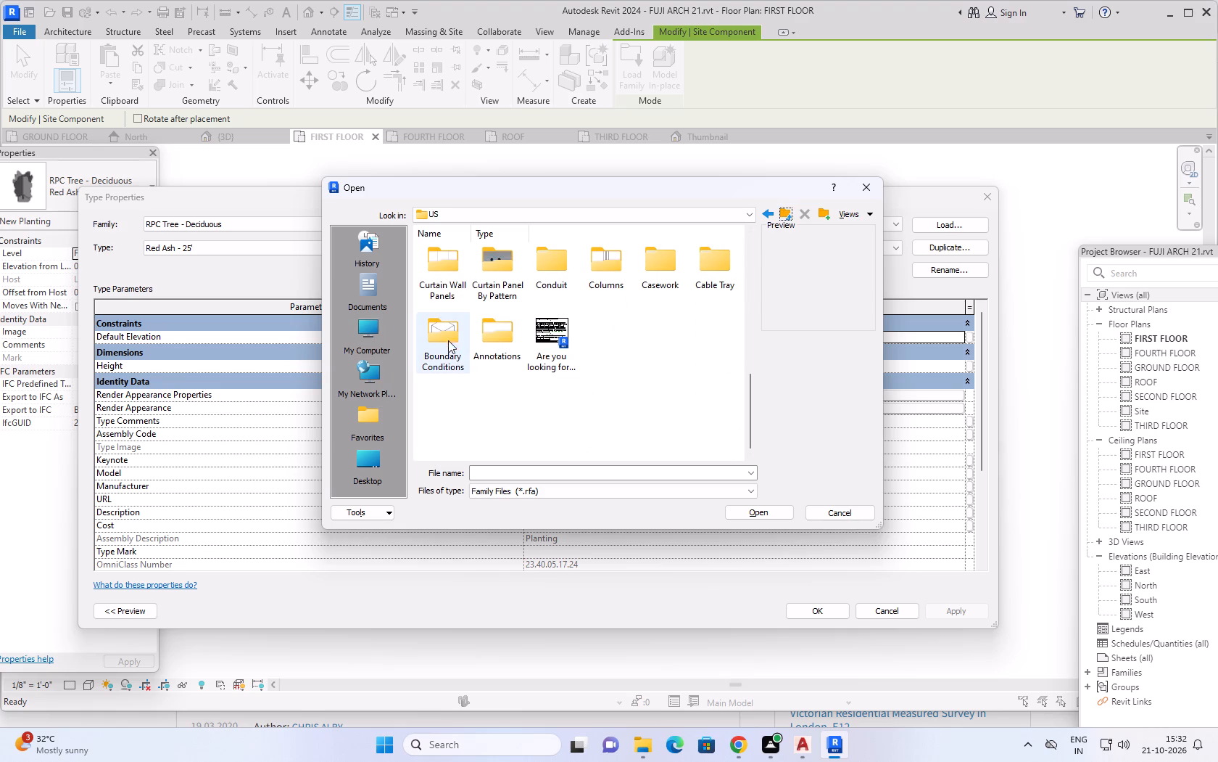
double_click(446, 333)
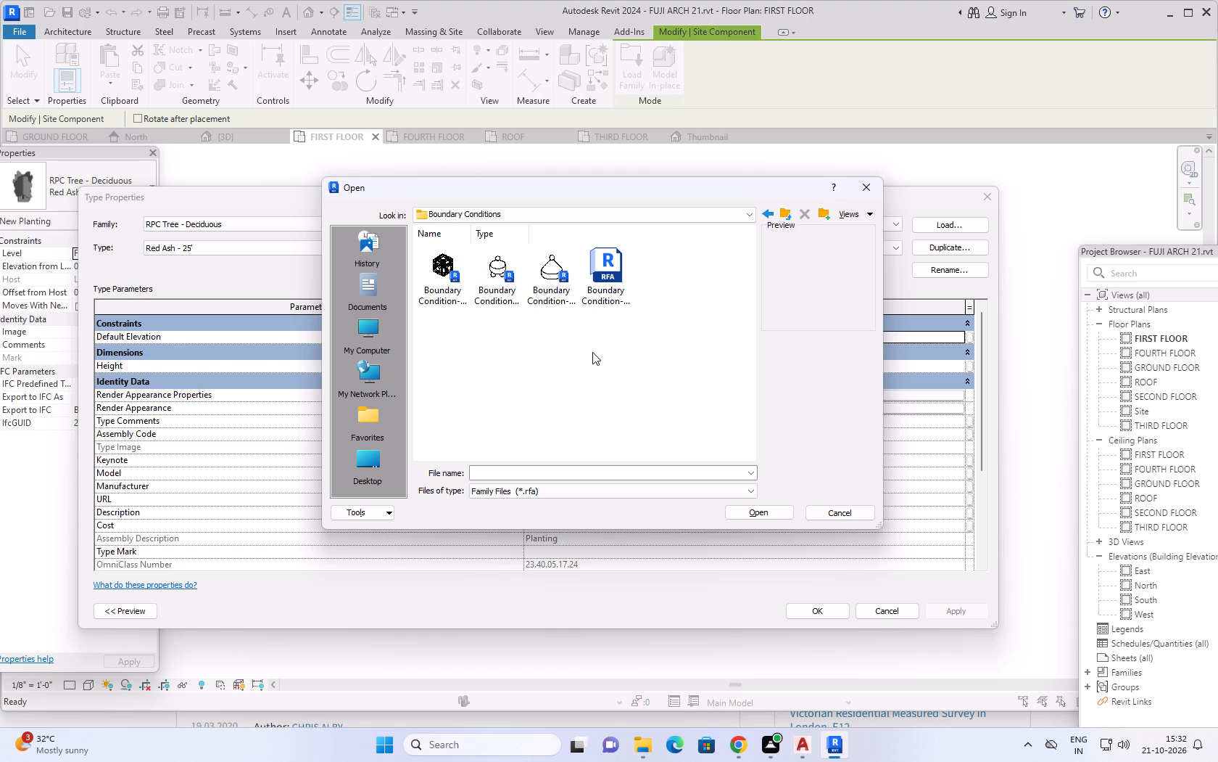
left_click(790, 213)
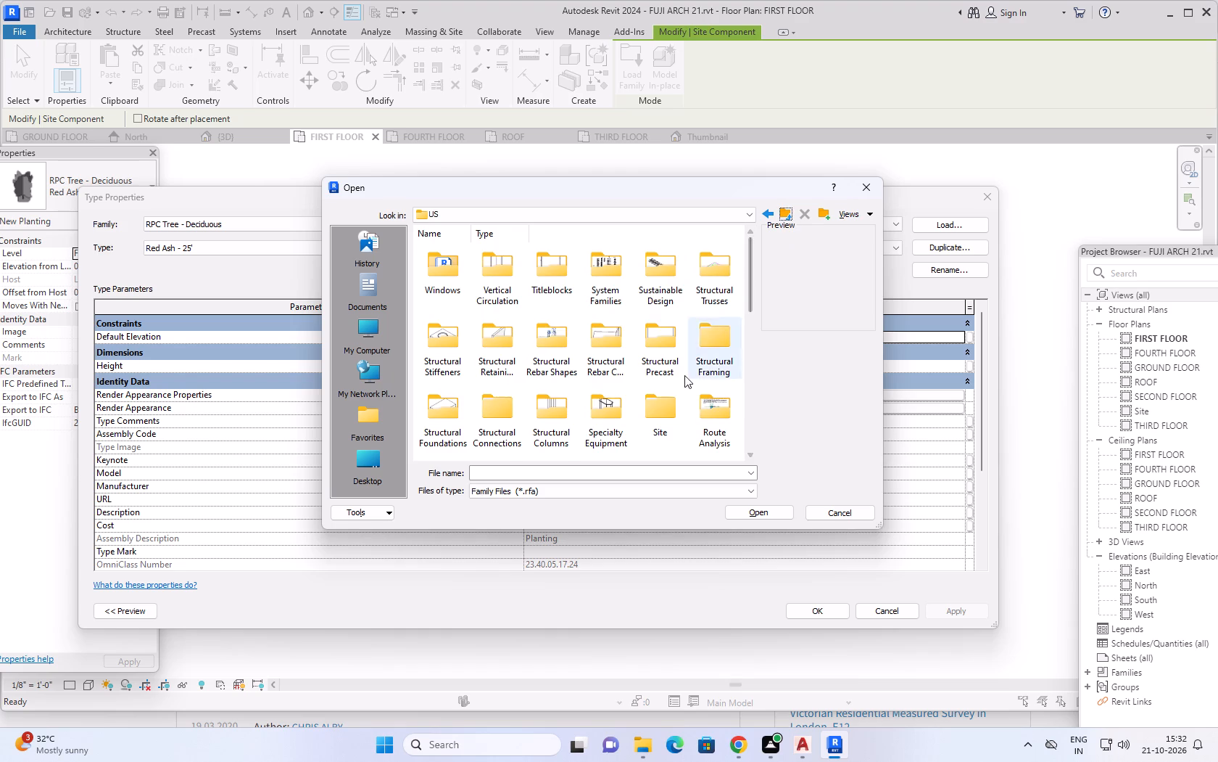
Open the US library's Annotations folder and look through its subfolders and annotation families.
scroll(642, 390, "down", 10)
double_click(508, 328)
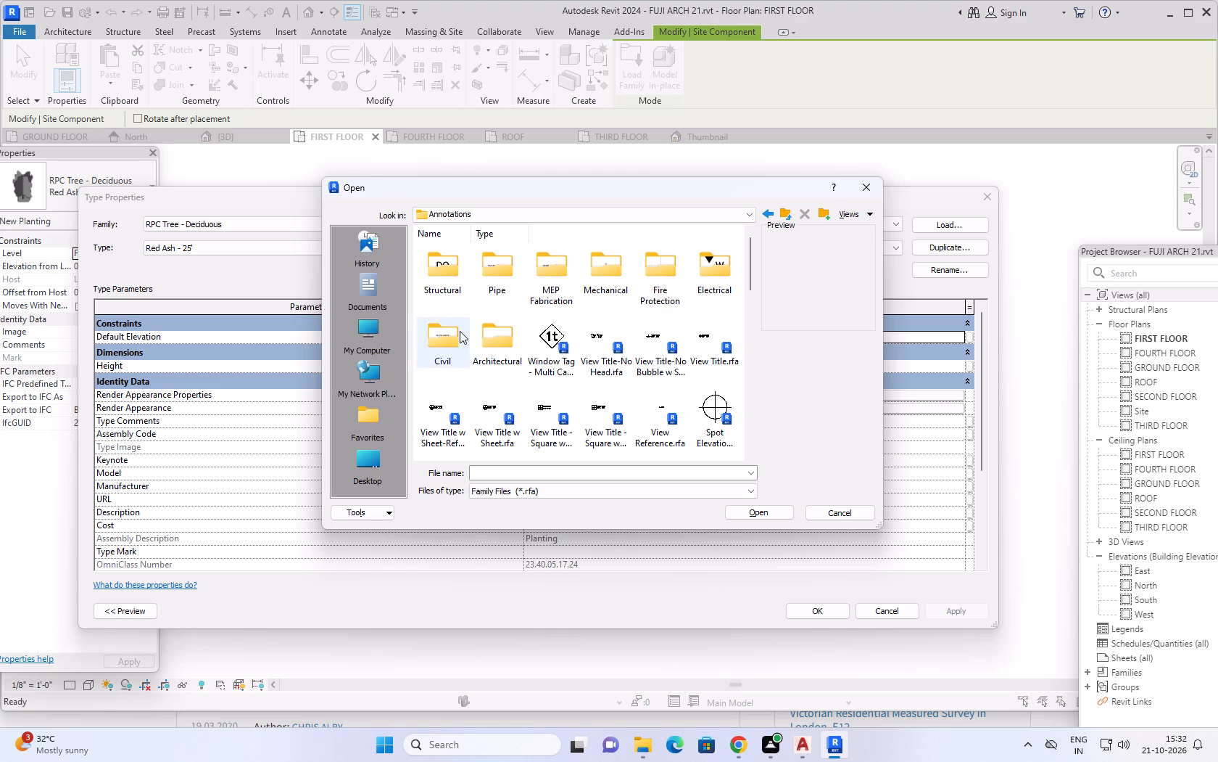
scroll(562, 320, "down", 1)
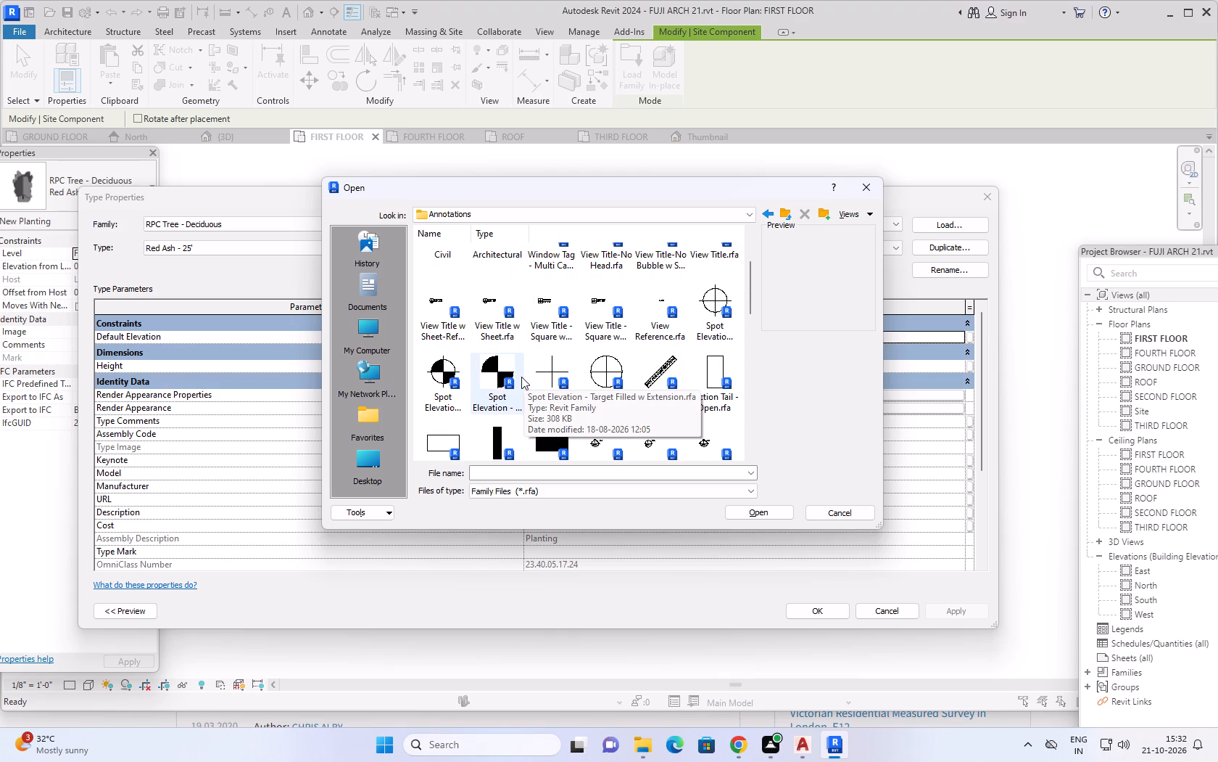
scroll(525, 369, "down", 6)
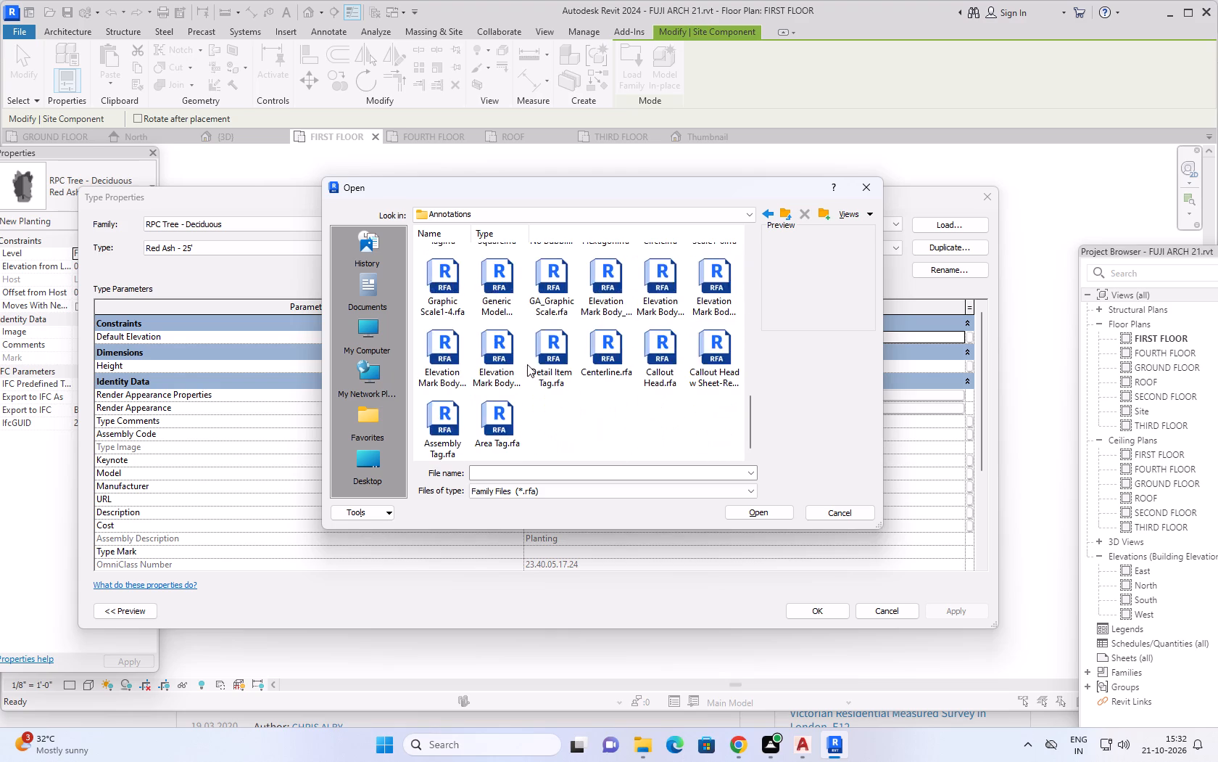
scroll(527, 364, "down", 4)
Examine the tag families in the Architectural annotations subfolder and return to the Annotations folder.
scroll(555, 381, "up", 8)
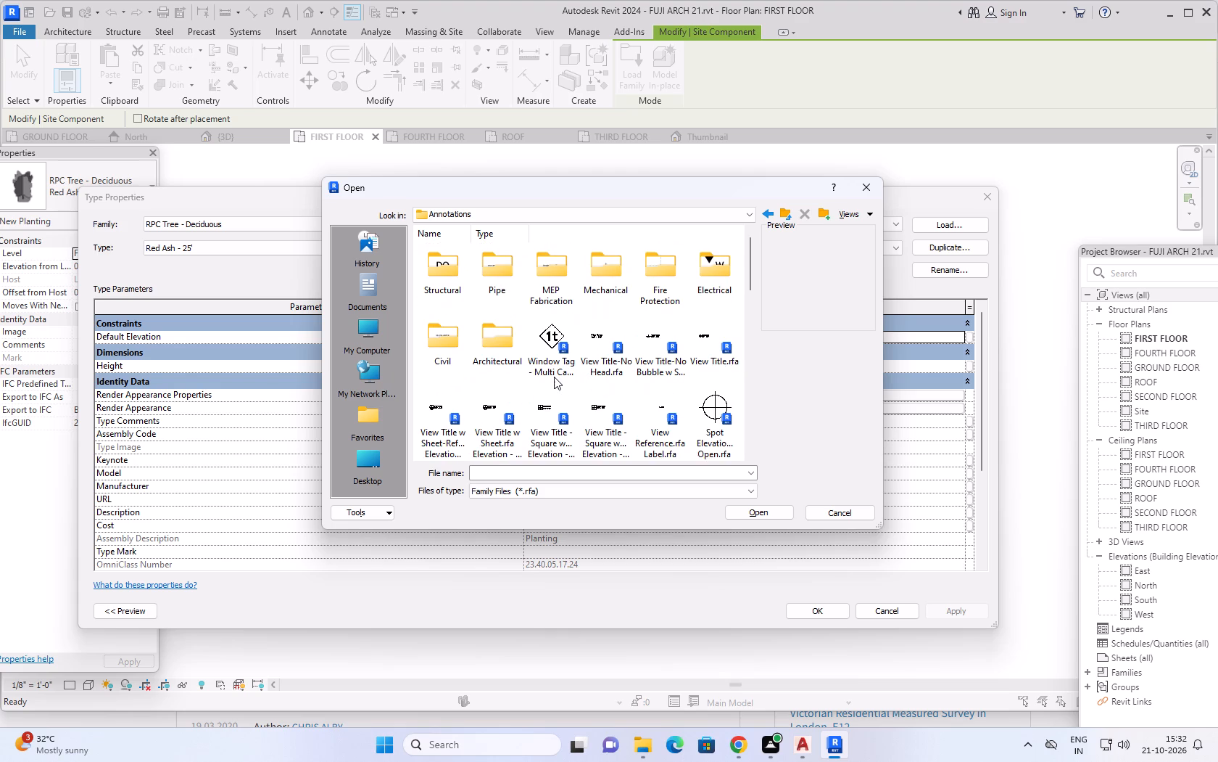
scroll(545, 388, "up", 4)
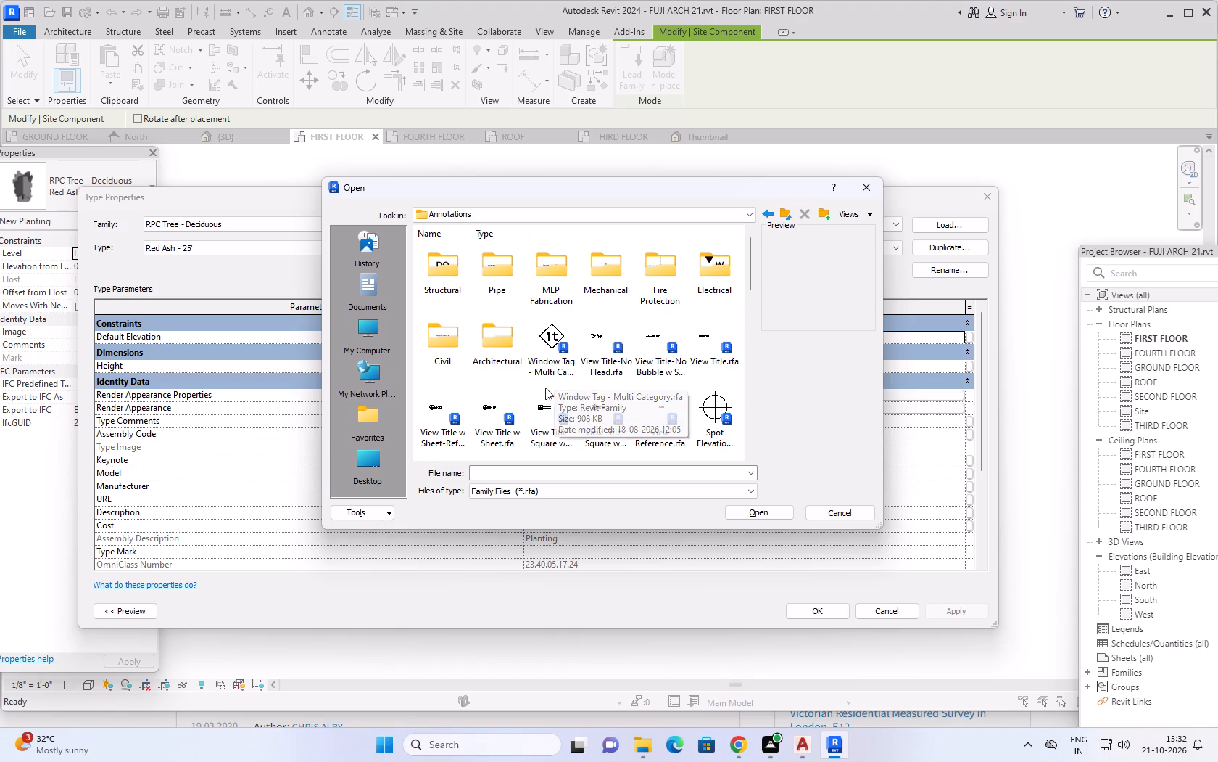
scroll(545, 388, "up", 2)
double_click(500, 333)
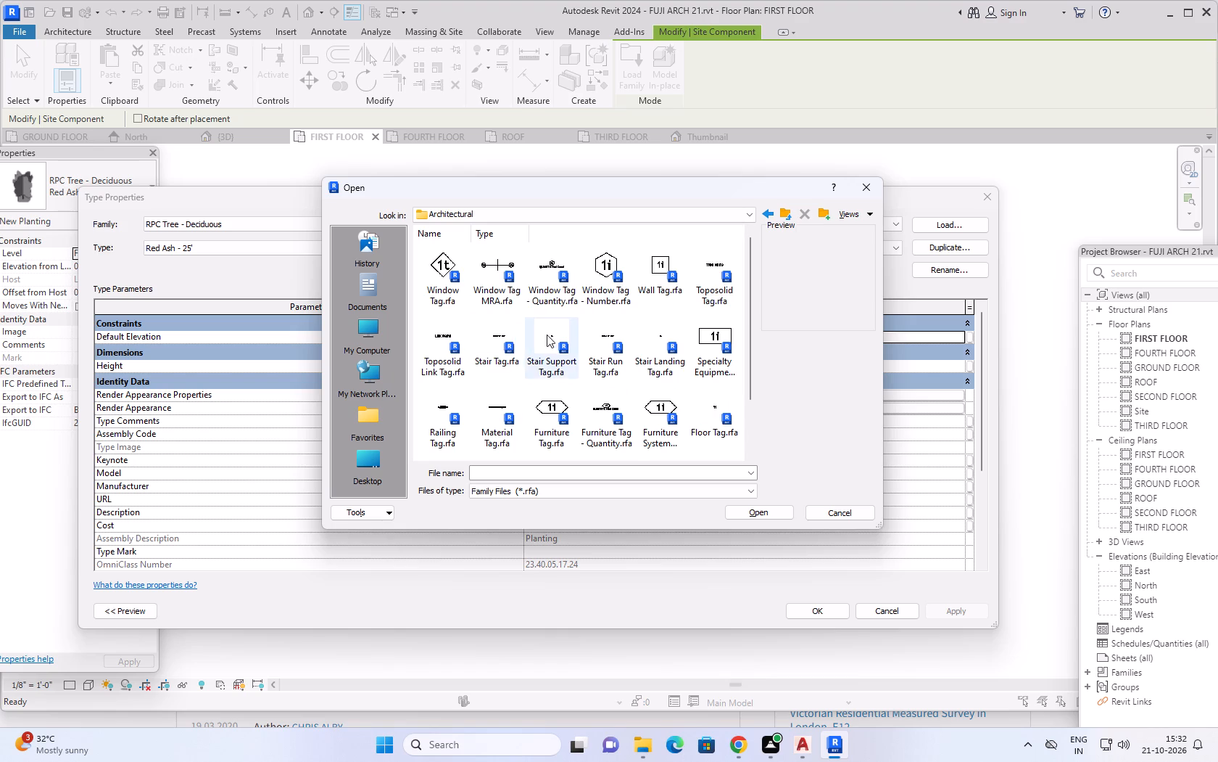
scroll(569, 322, "down", 16)
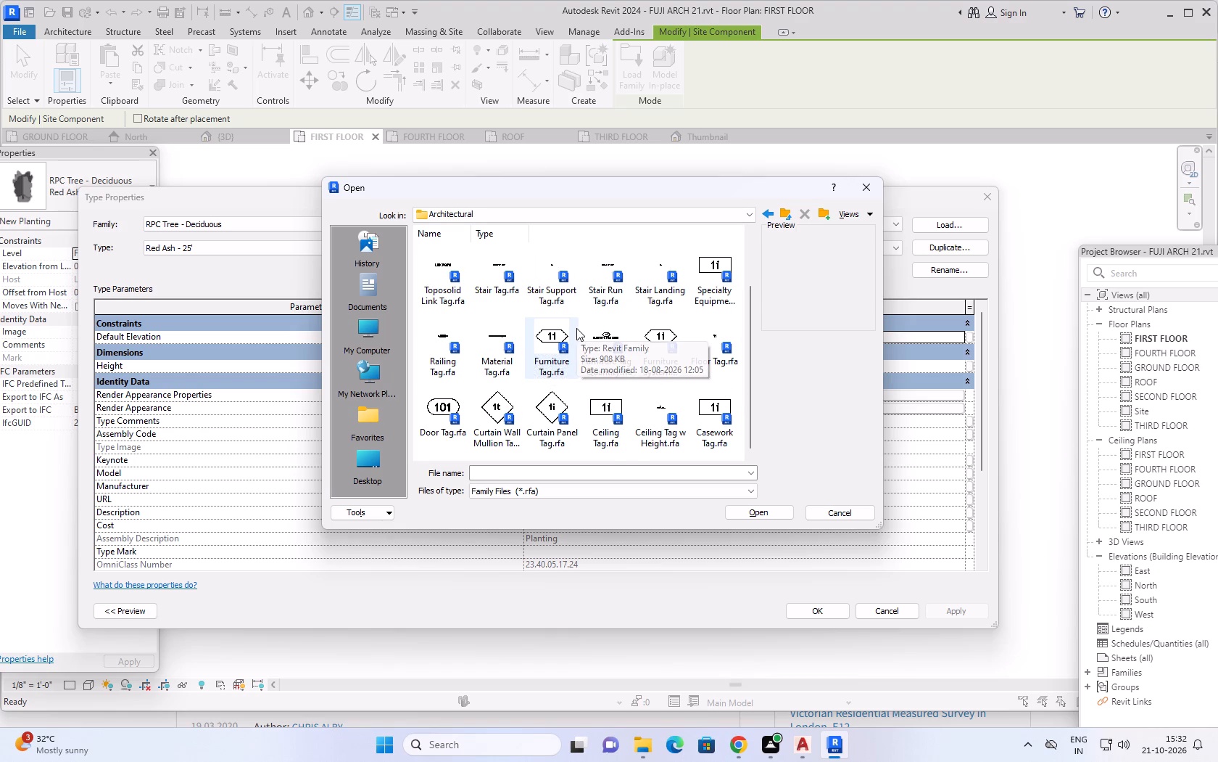
scroll(576, 328, "down", 1)
left_click(782, 206)
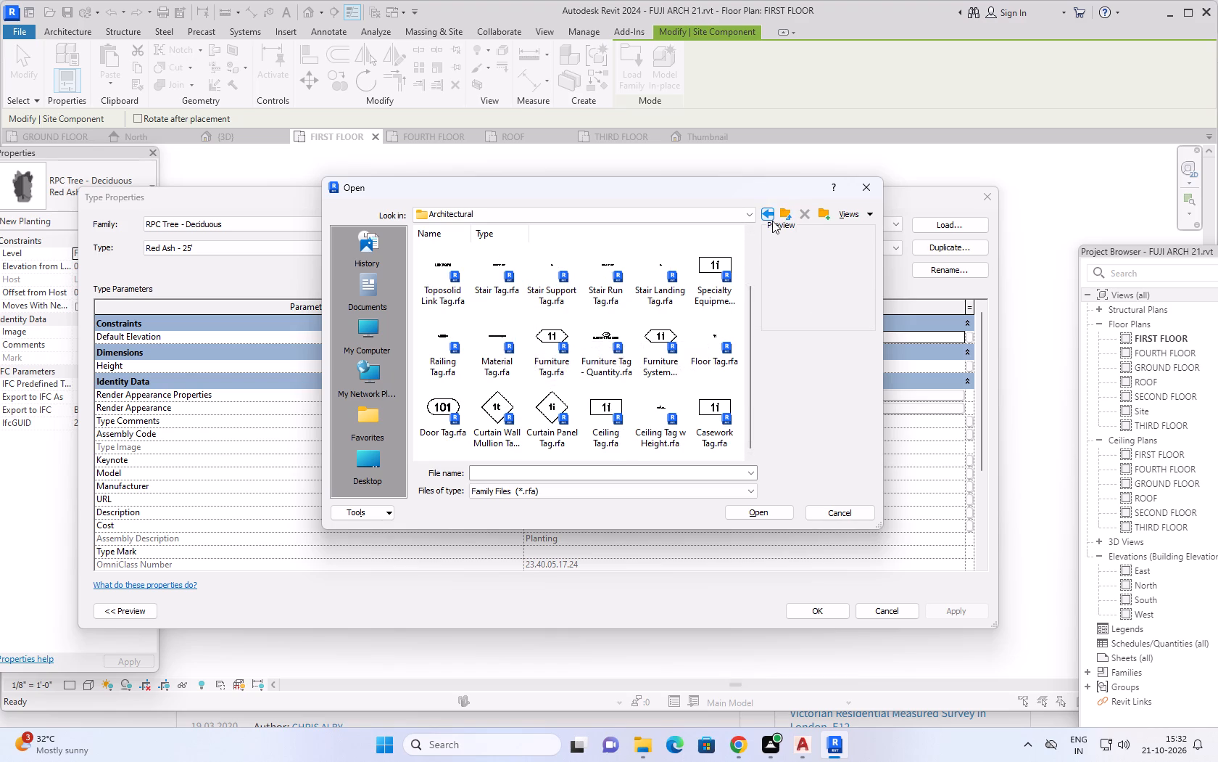
left_click(783, 214)
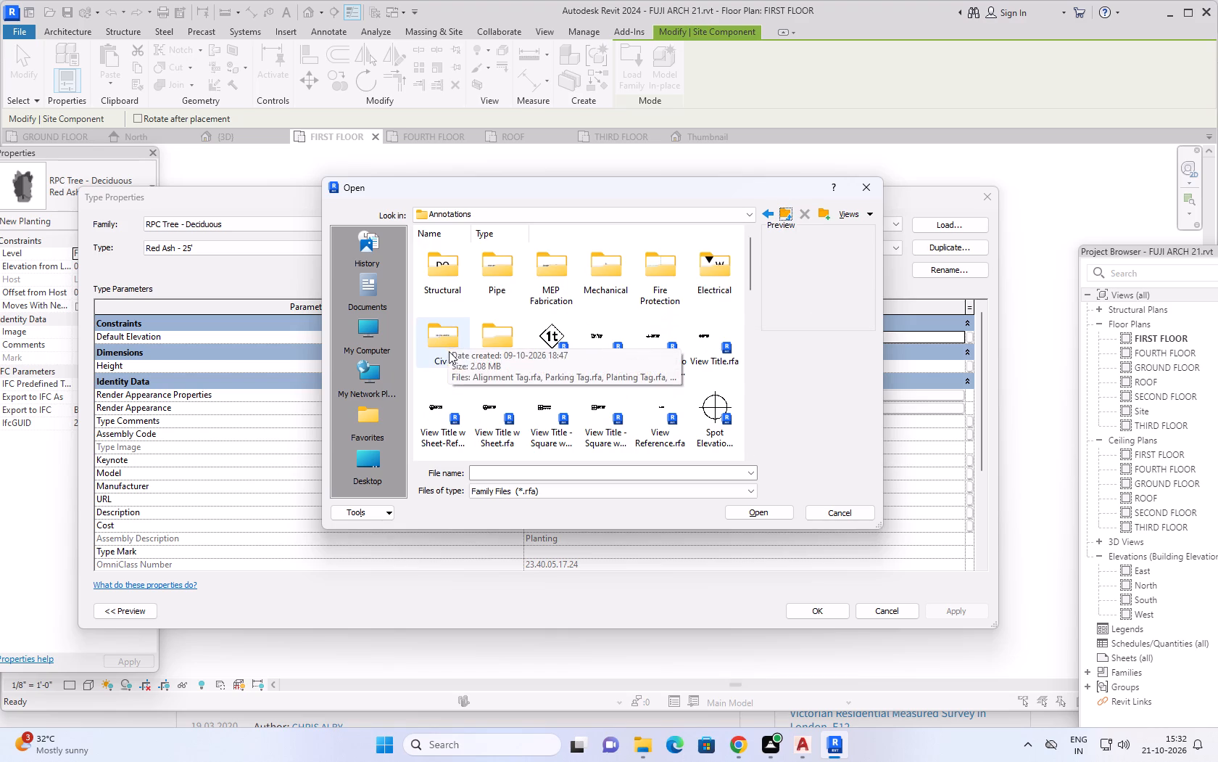
Check the Civil annotations subfolder and return to the US folder.
double_click(450, 347)
scroll(554, 362, "down", 3)
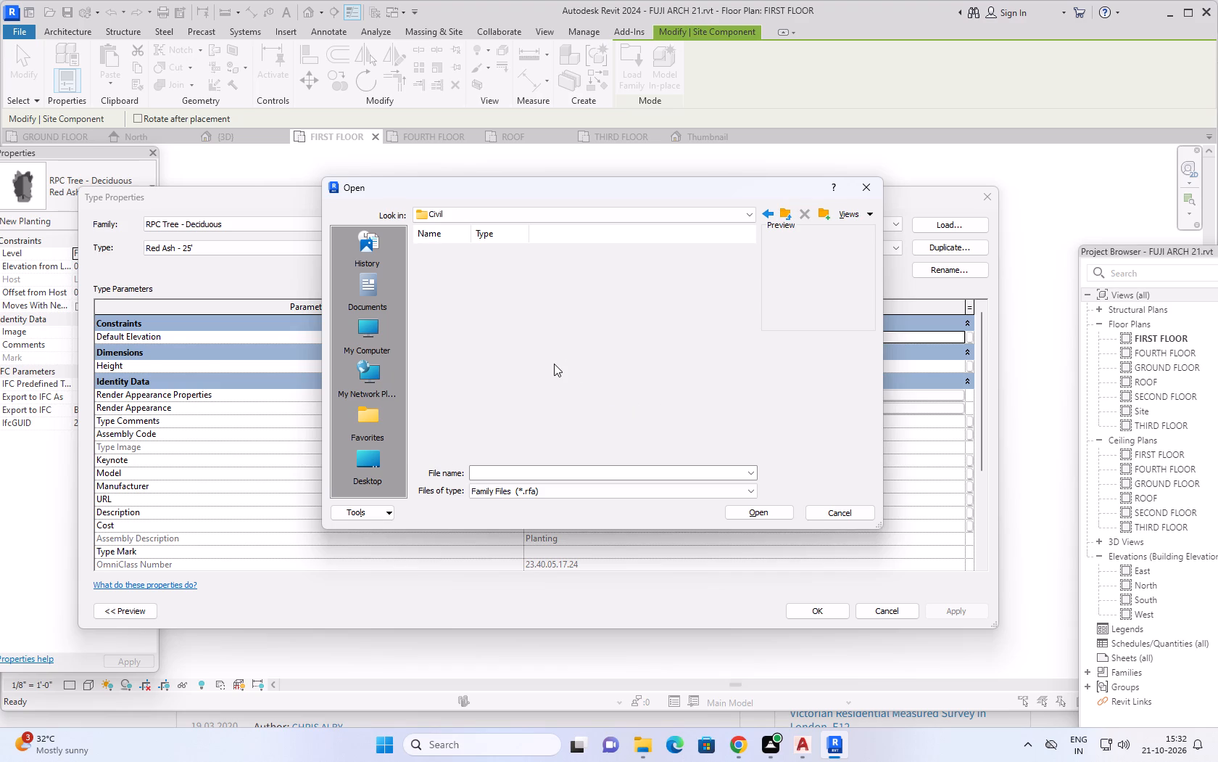
scroll(569, 342, "up", 4)
left_click(784, 211)
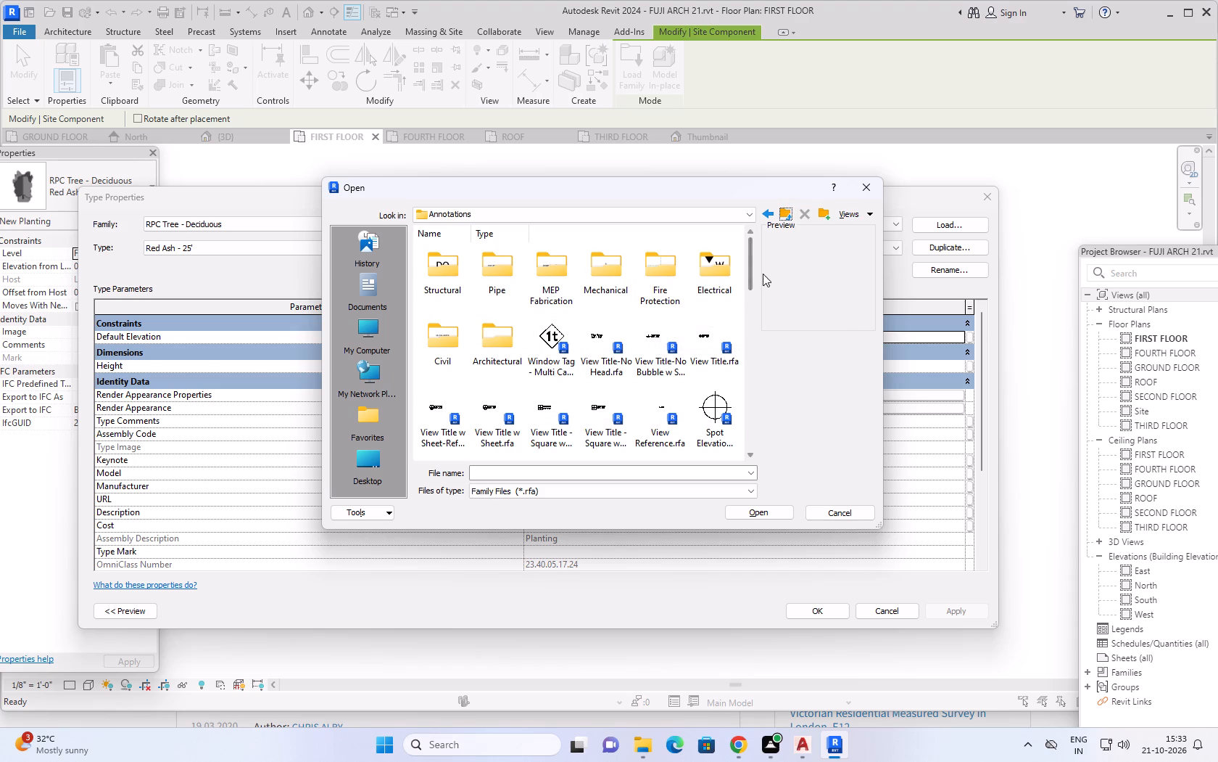
left_click(782, 215)
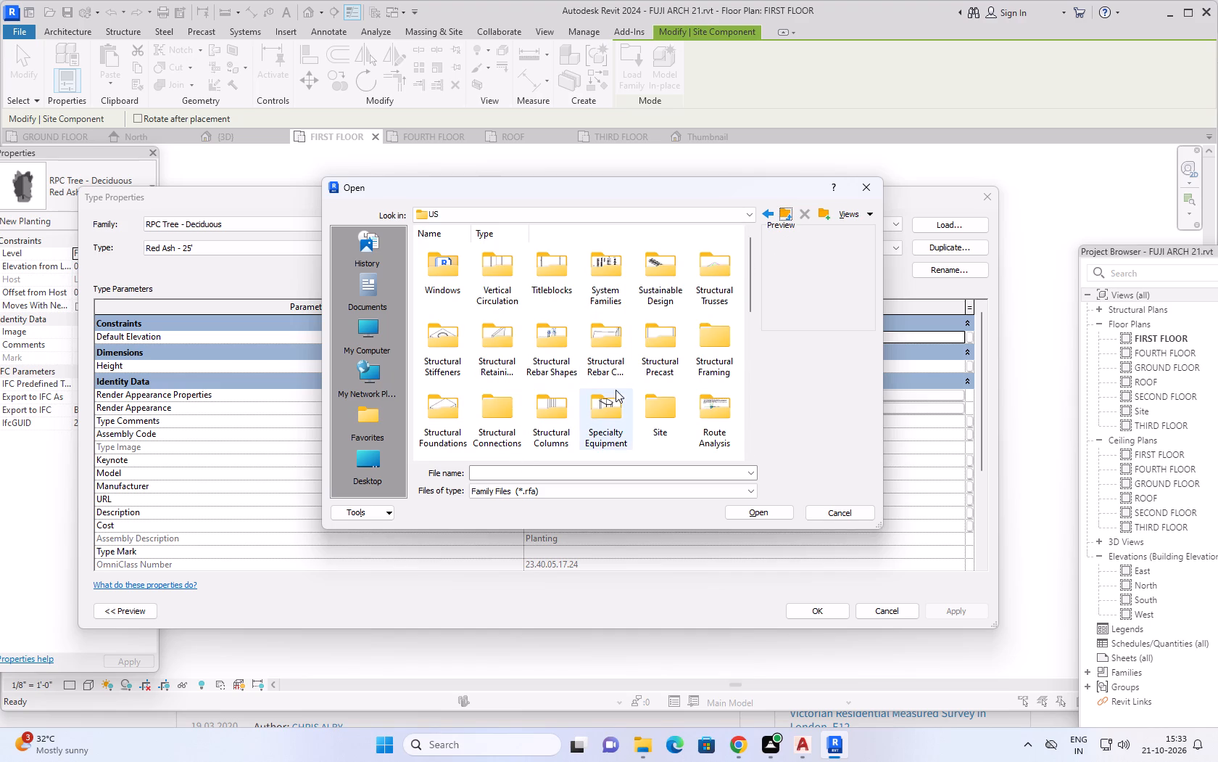
Look over the division folders inside the US library's Detail Items folder and return to the US folder.
scroll(616, 409, "down", 9)
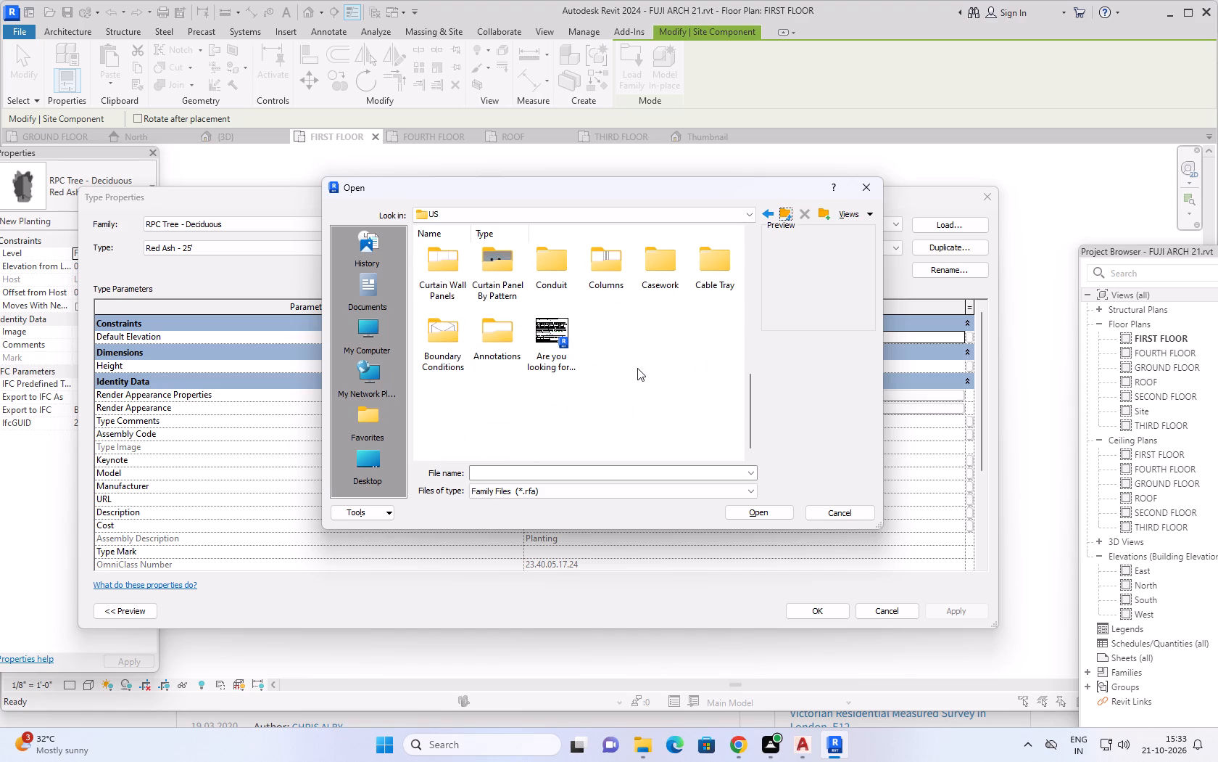
scroll(637, 368, "up", 1)
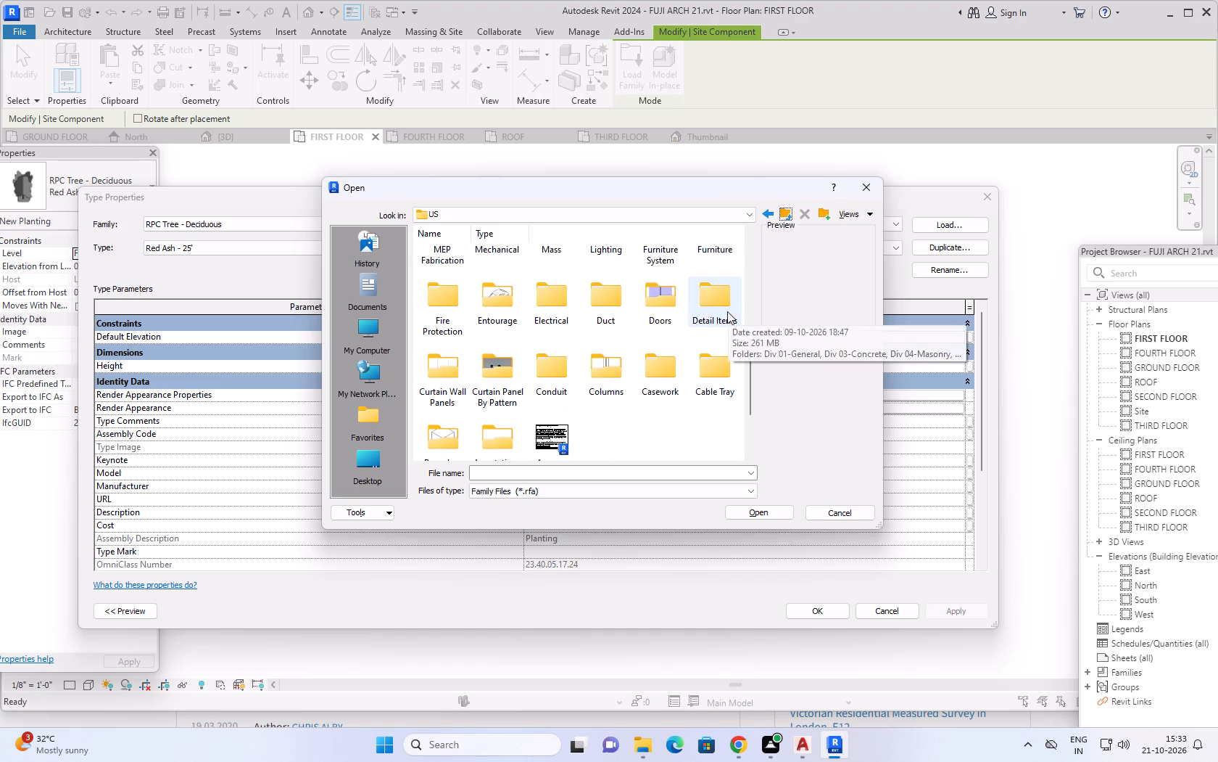
double_click(714, 303)
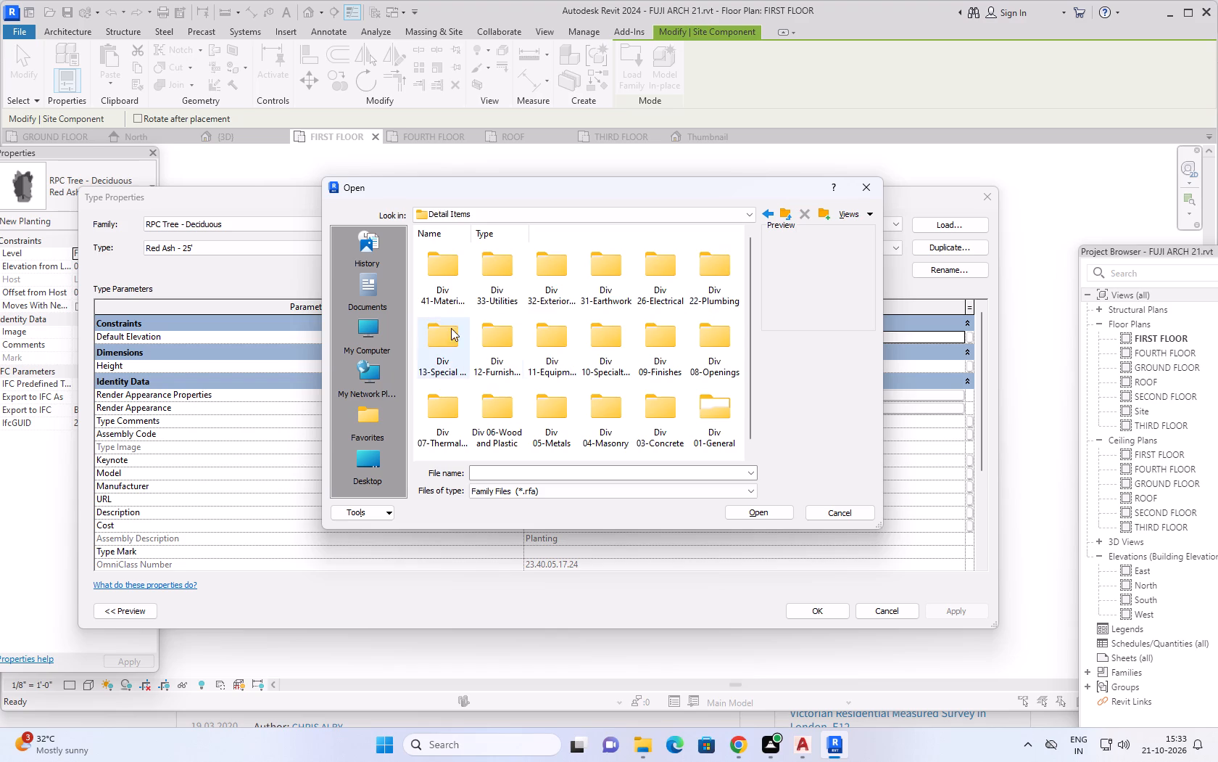
scroll(573, 298, "down", 7)
scroll(666, 302, "up", 3)
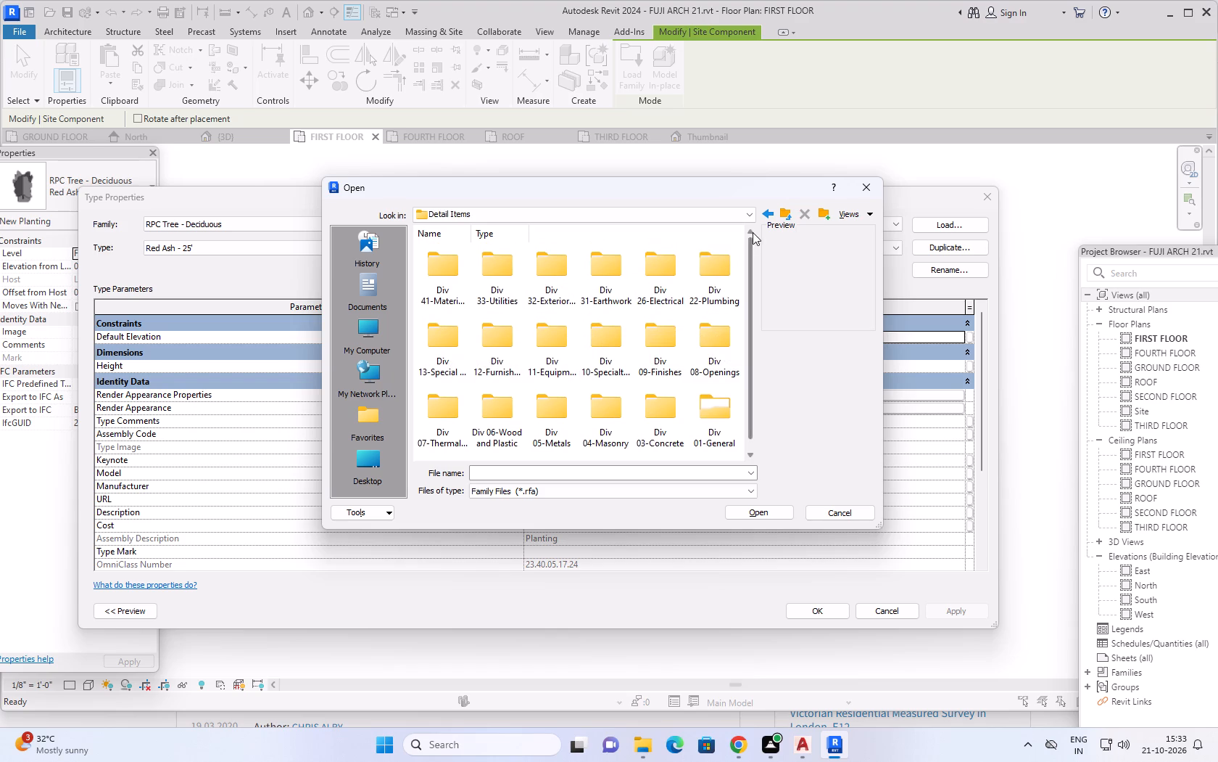
left_click(784, 208)
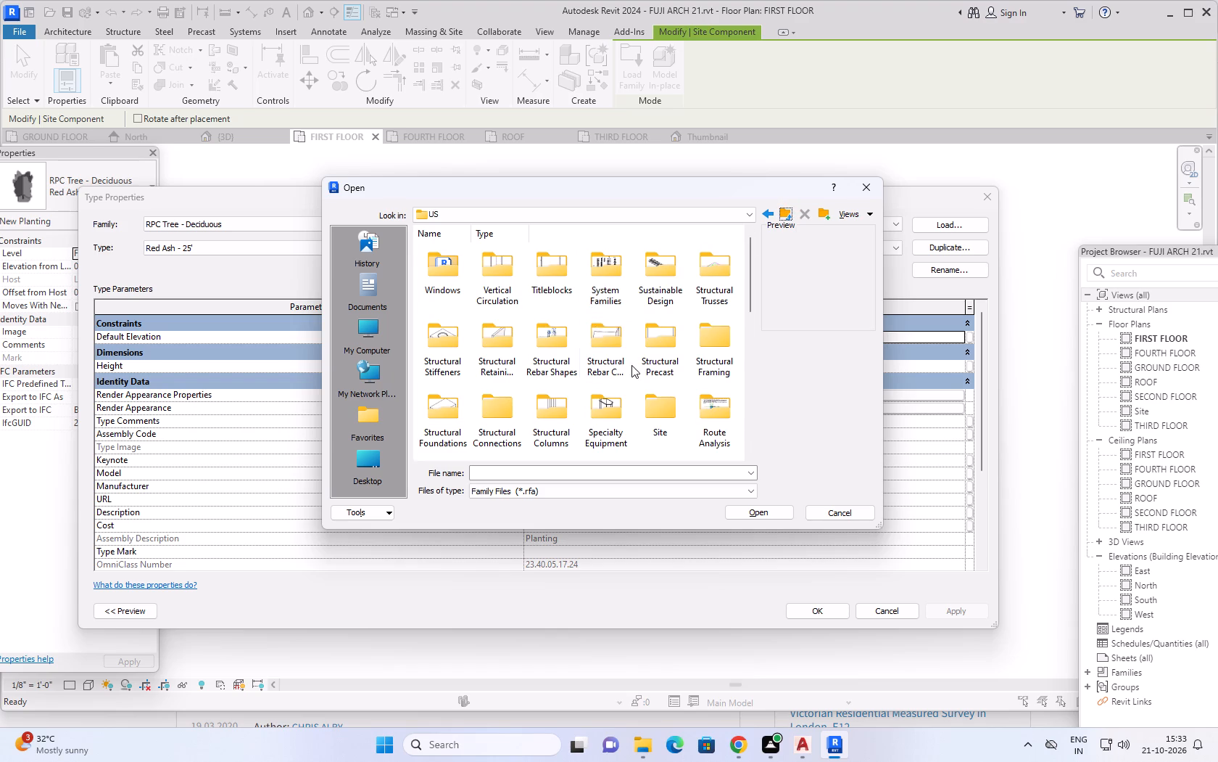
Check the contents of the US library's Duct folder and return to the US folder.
scroll(631, 365, "down", 4)
scroll(631, 373, "up", 1)
double_click(605, 314)
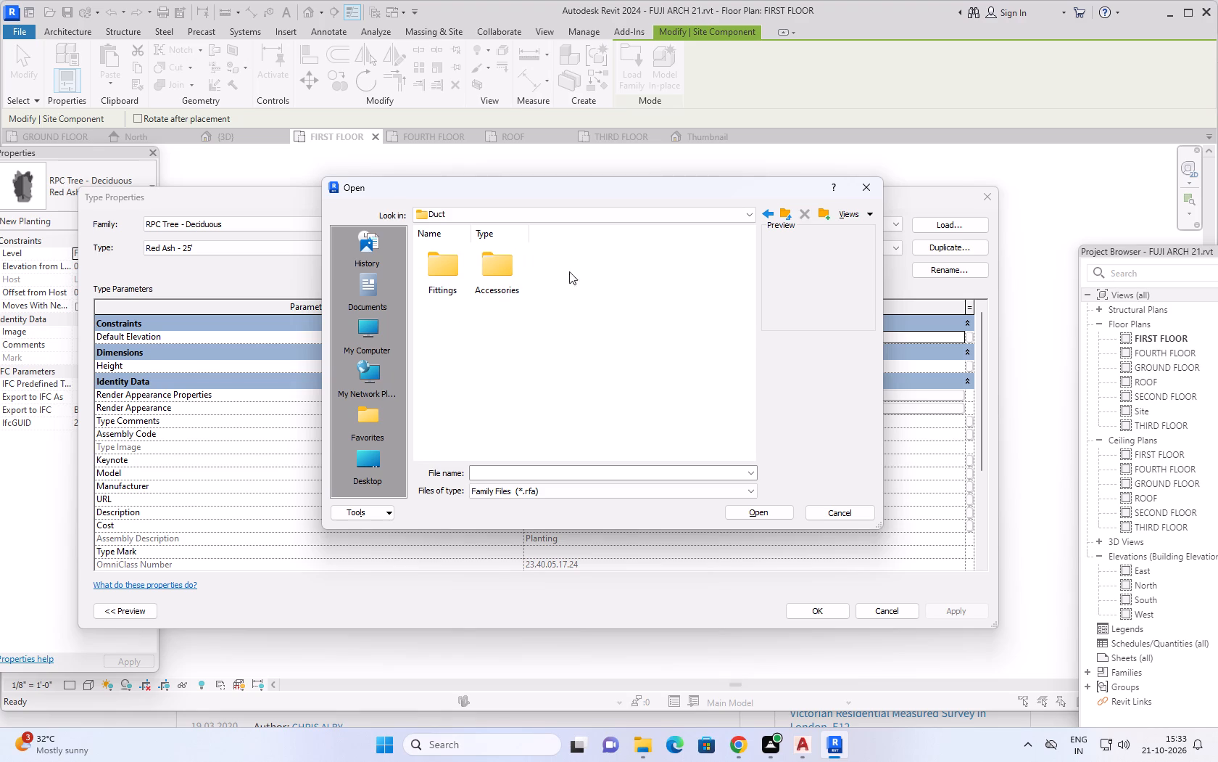
left_click(787, 211)
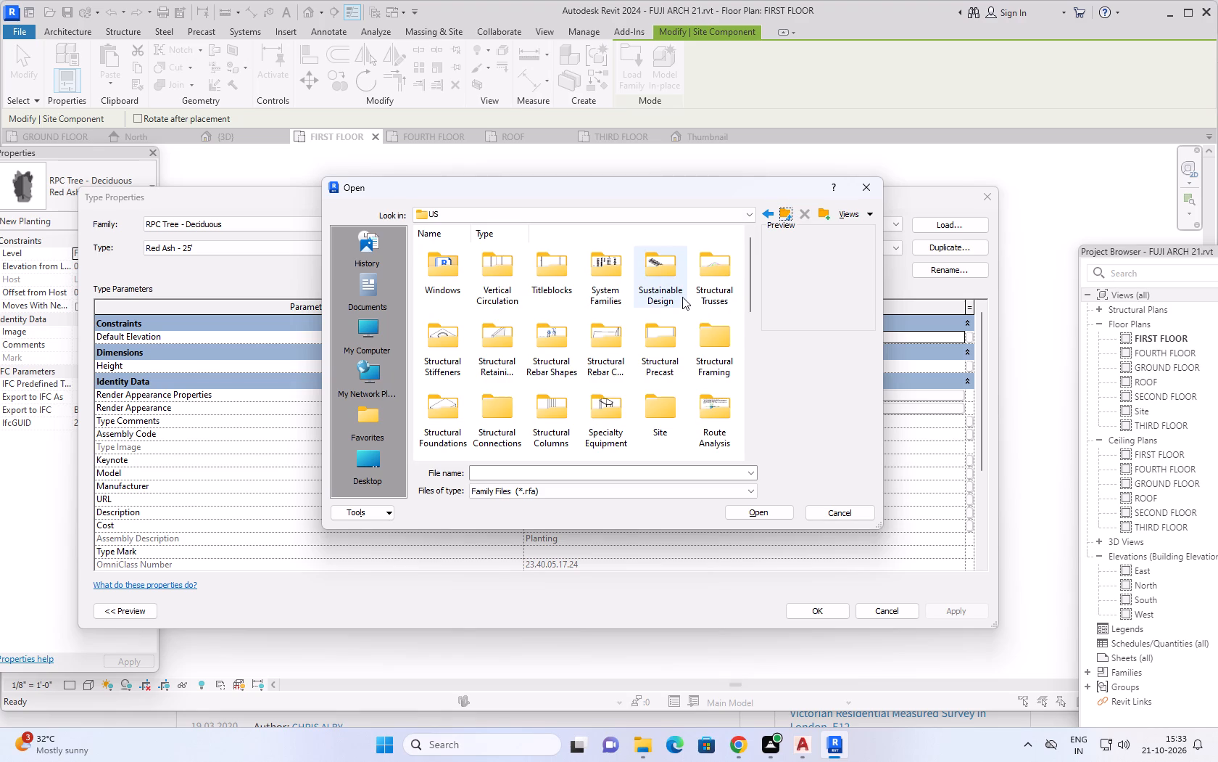
Look through the US category folders, examine the tree and shrub families in the Planting folder and return to the US folder.
scroll(576, 359, "down", 4)
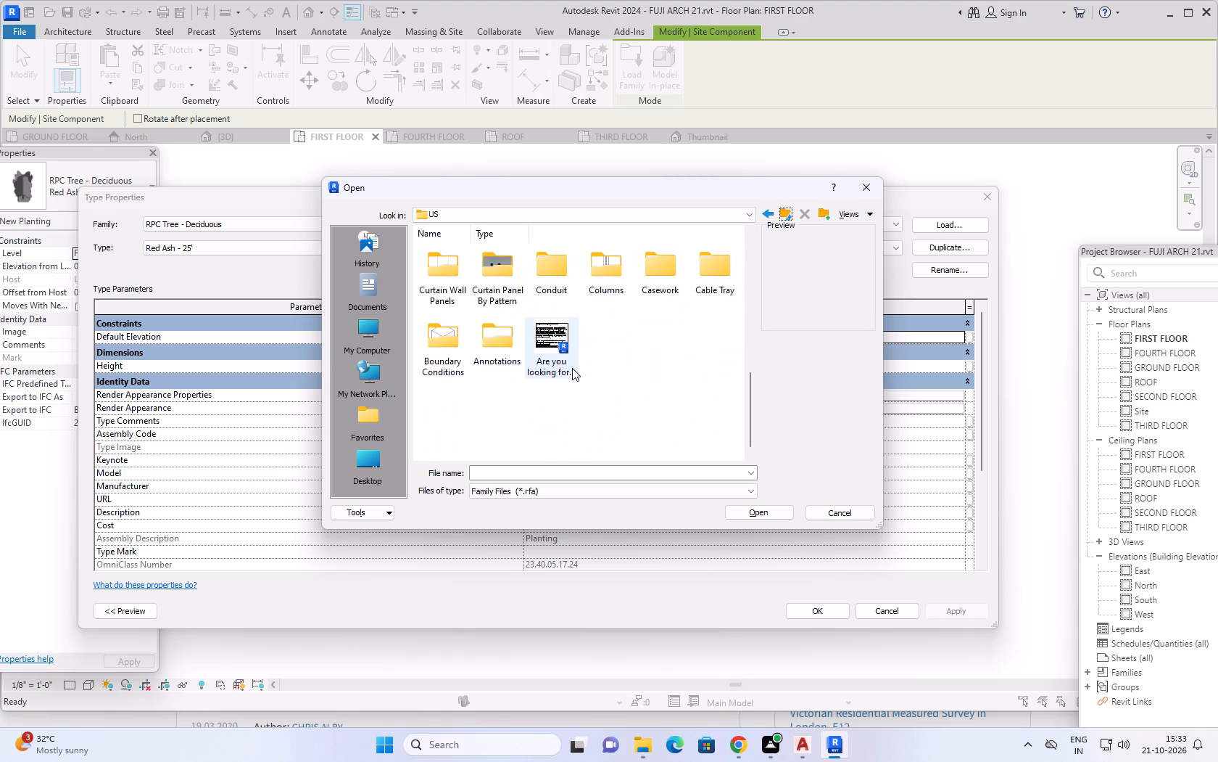
scroll(599, 373, "up", 1)
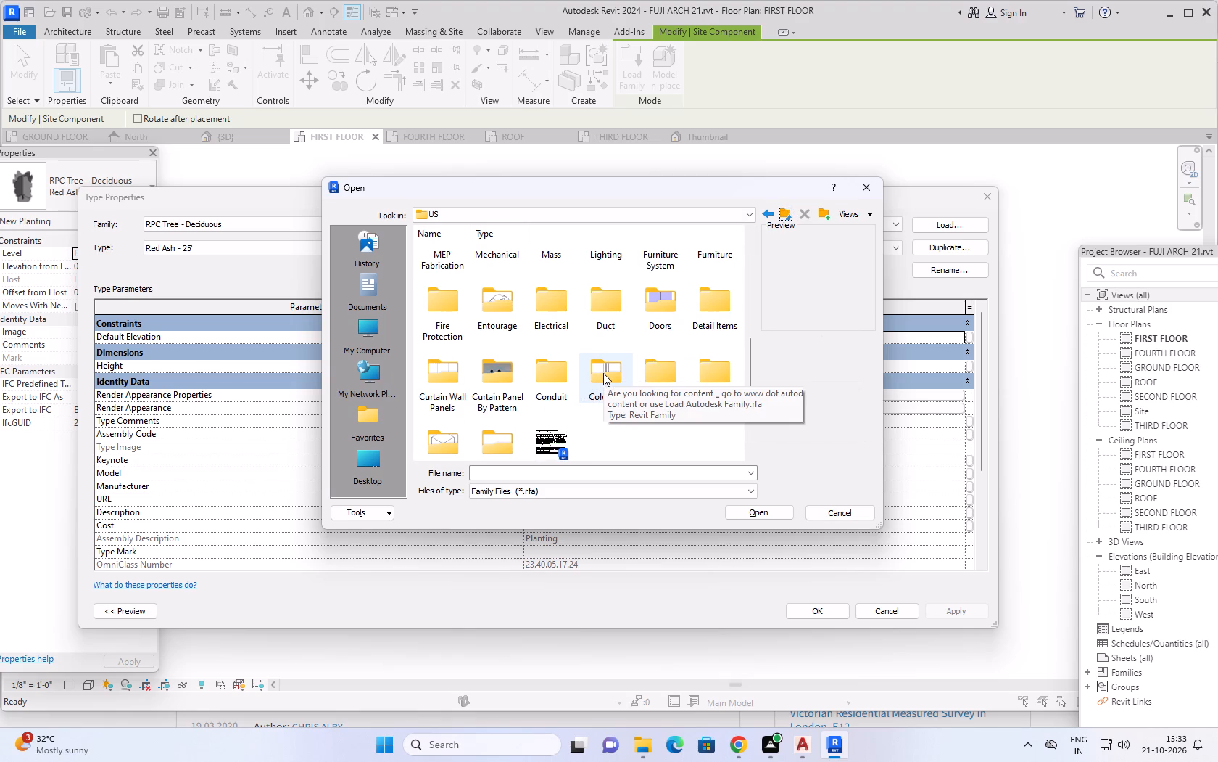
scroll(606, 367, "up", 1)
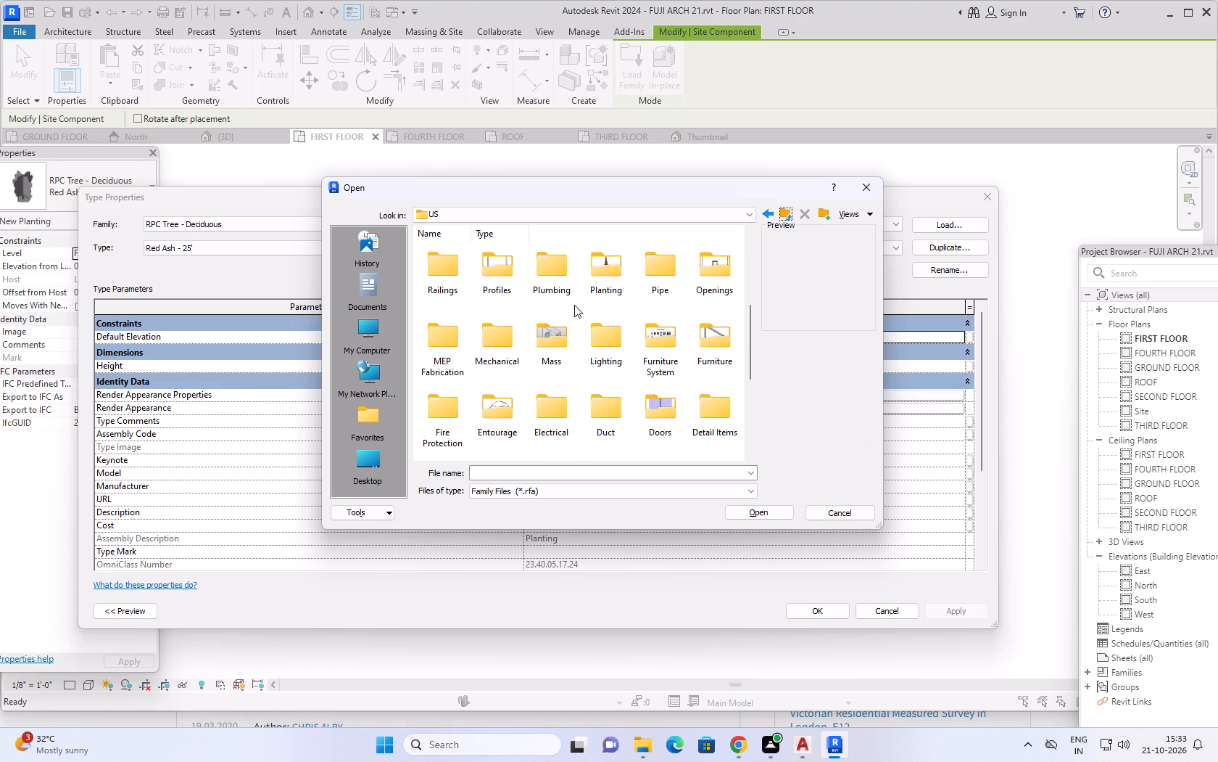
double_click(600, 279)
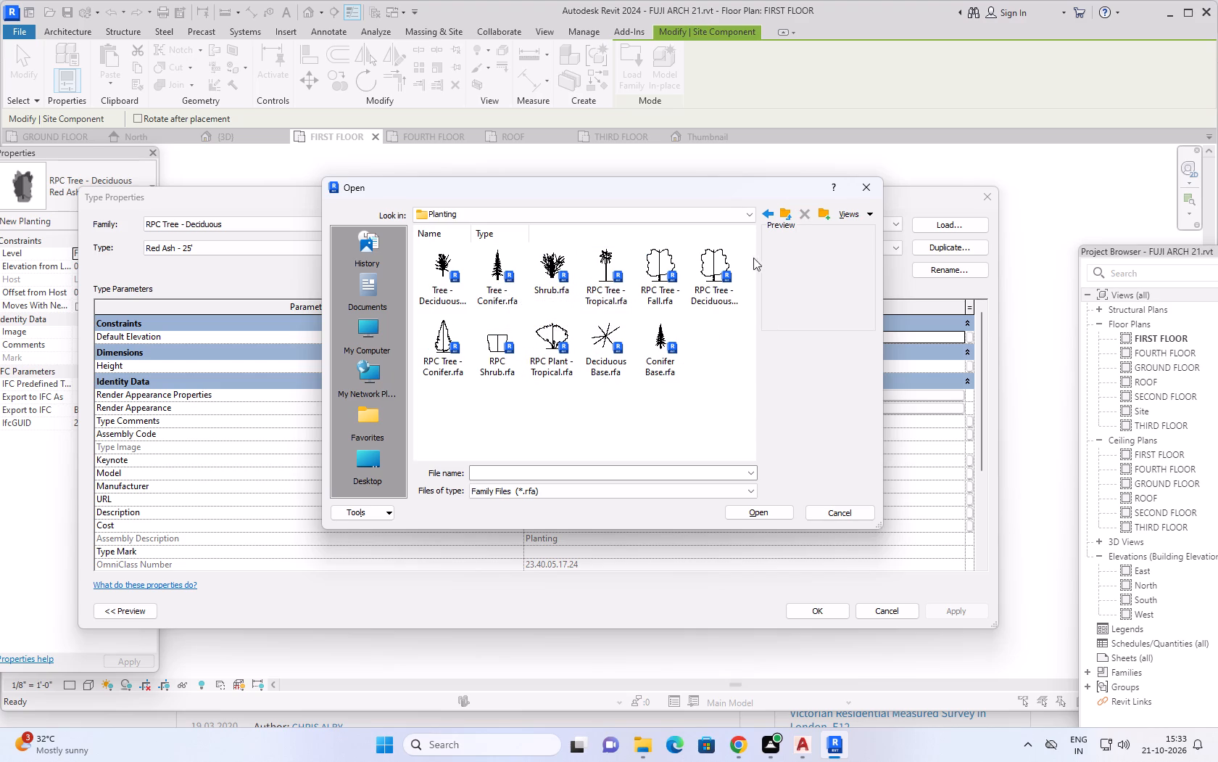
left_click(788, 213)
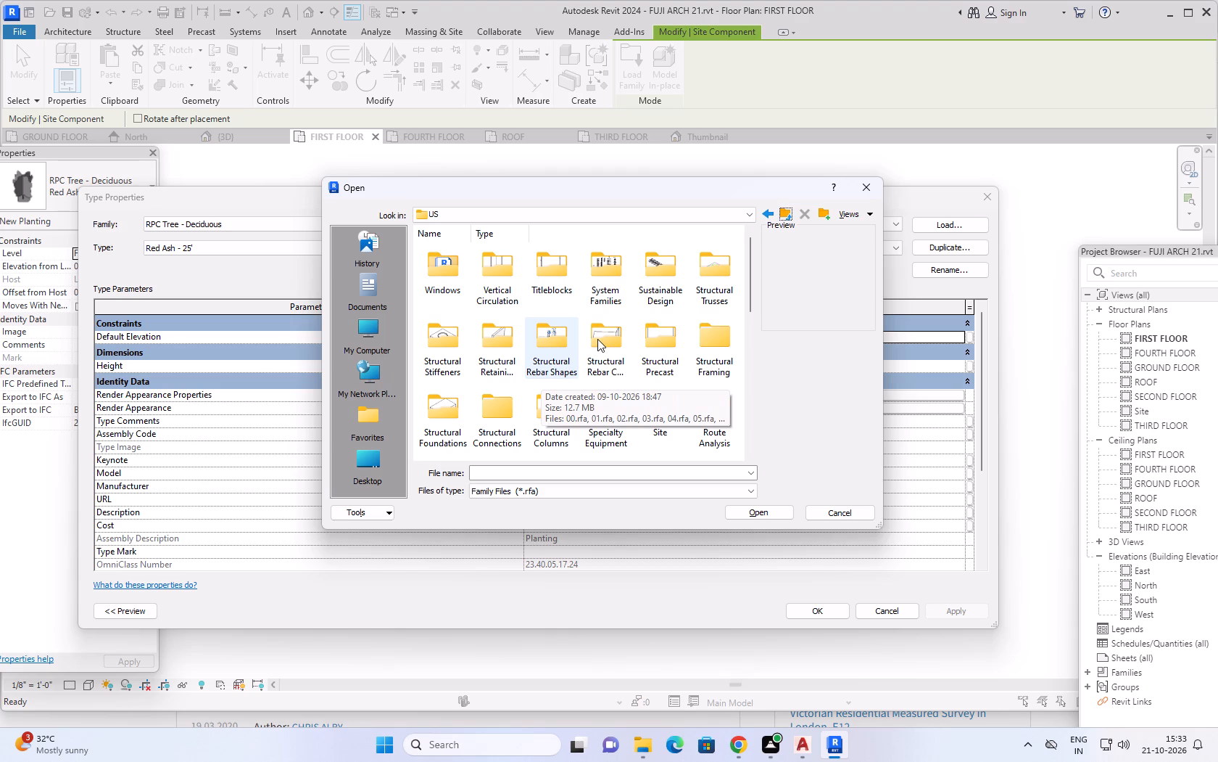
Look through the US library's Vertical Circulation, System Families and Openings folders for a suitable family and return to the US folder.
scroll(598, 339, "up", 2)
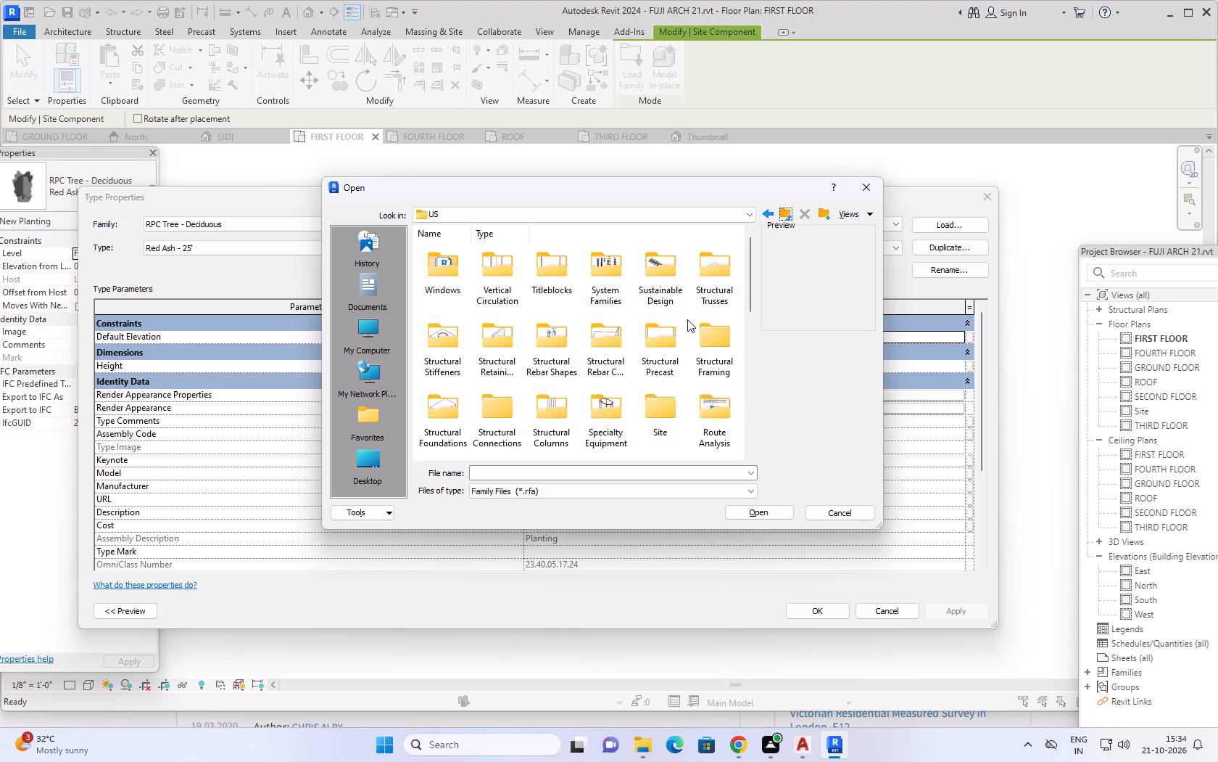
double_click(502, 290)
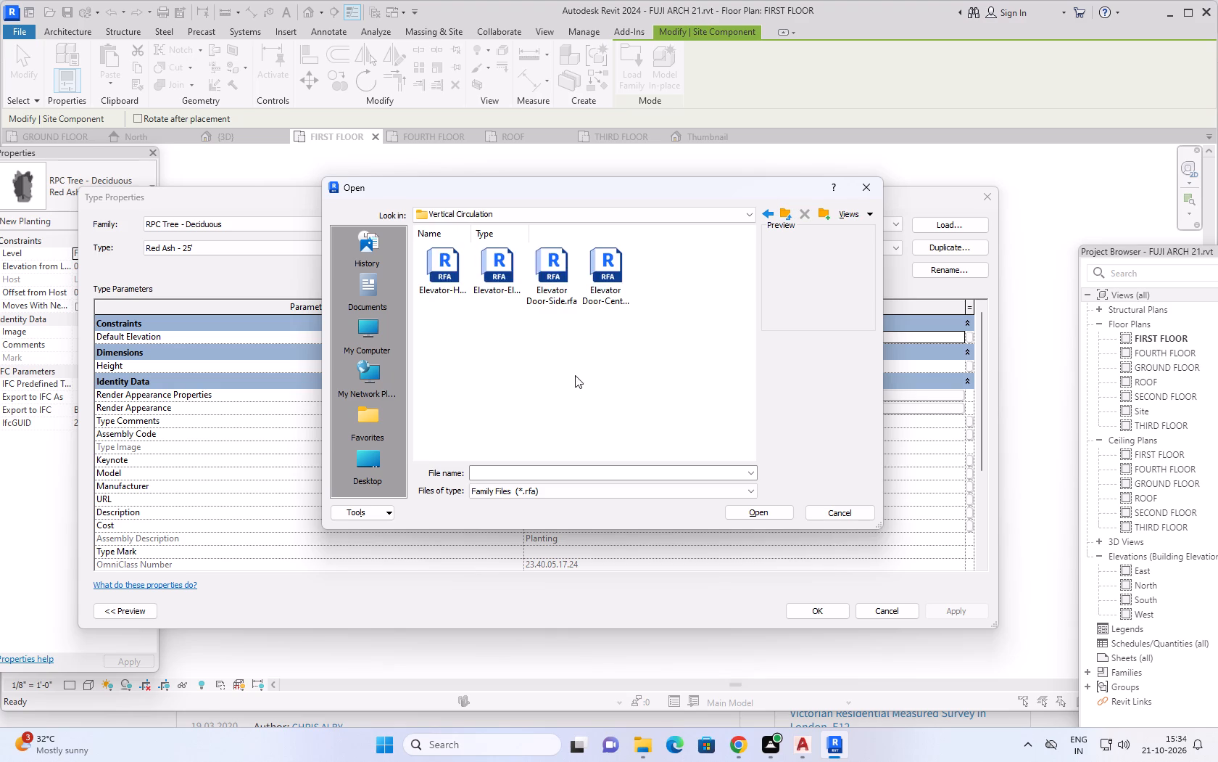
left_click(787, 218)
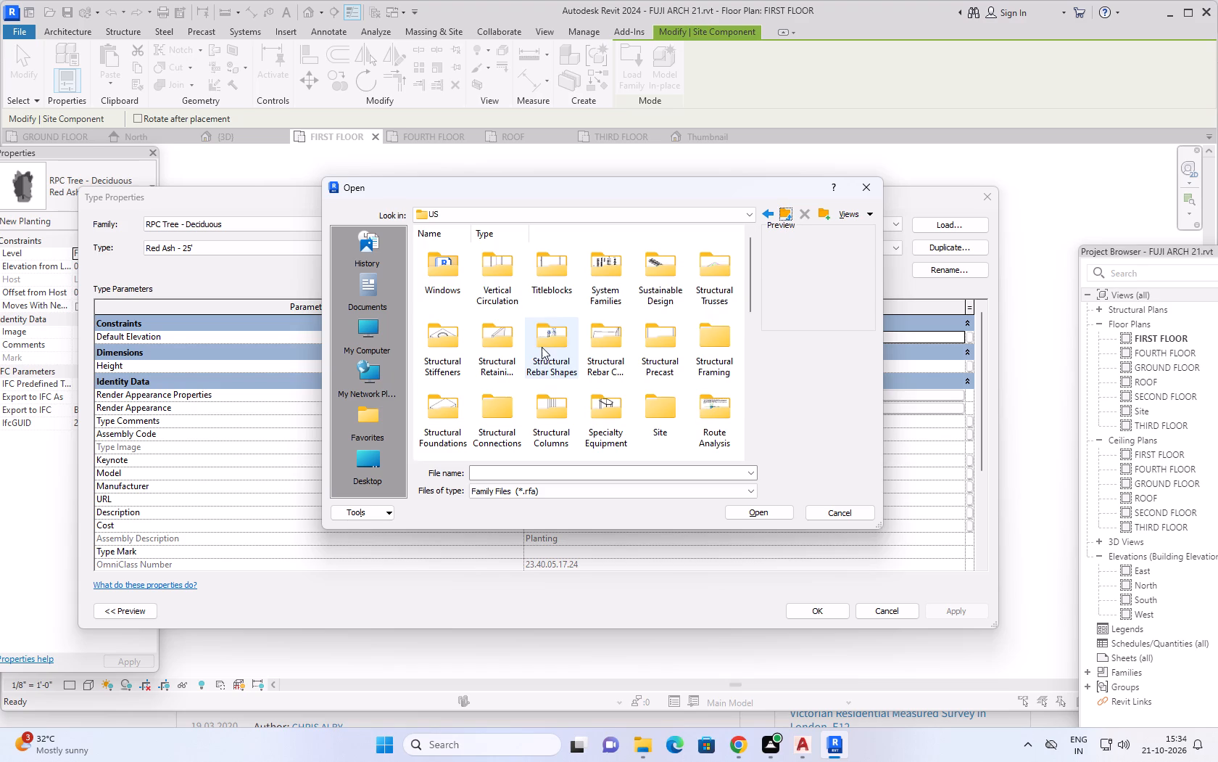
double_click(605, 290)
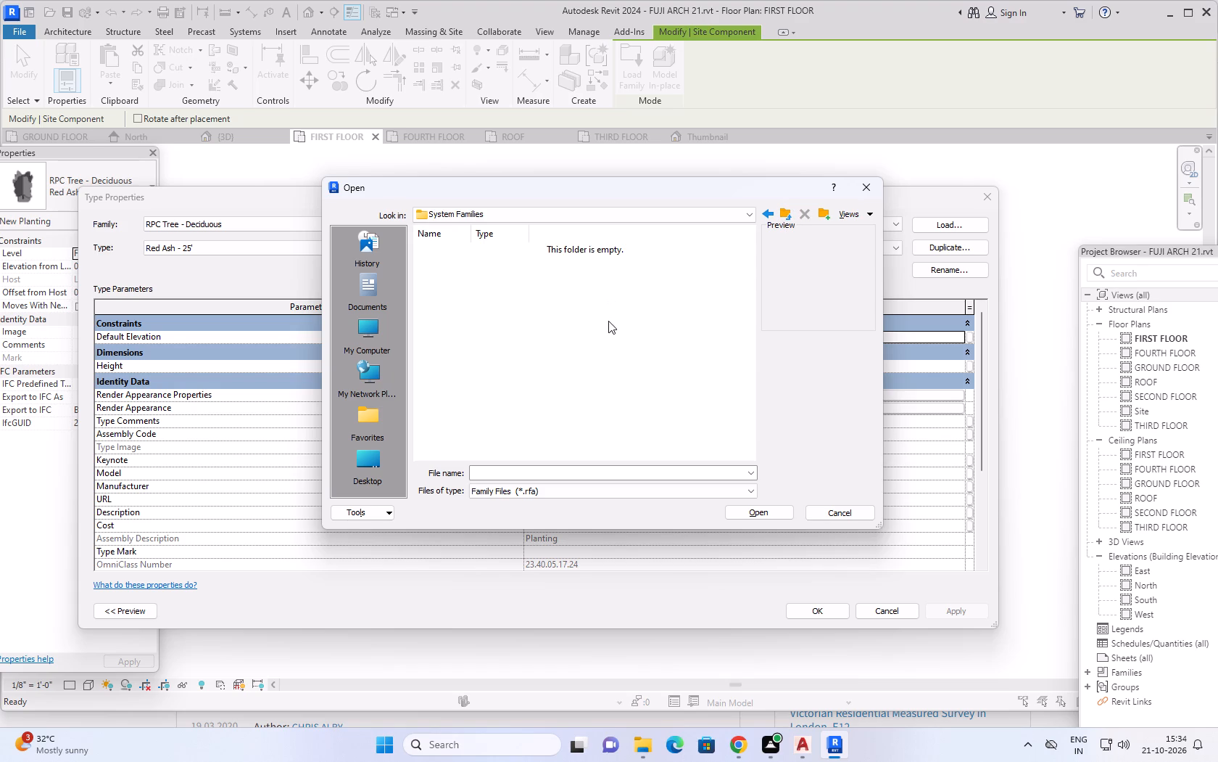
left_click(779, 221)
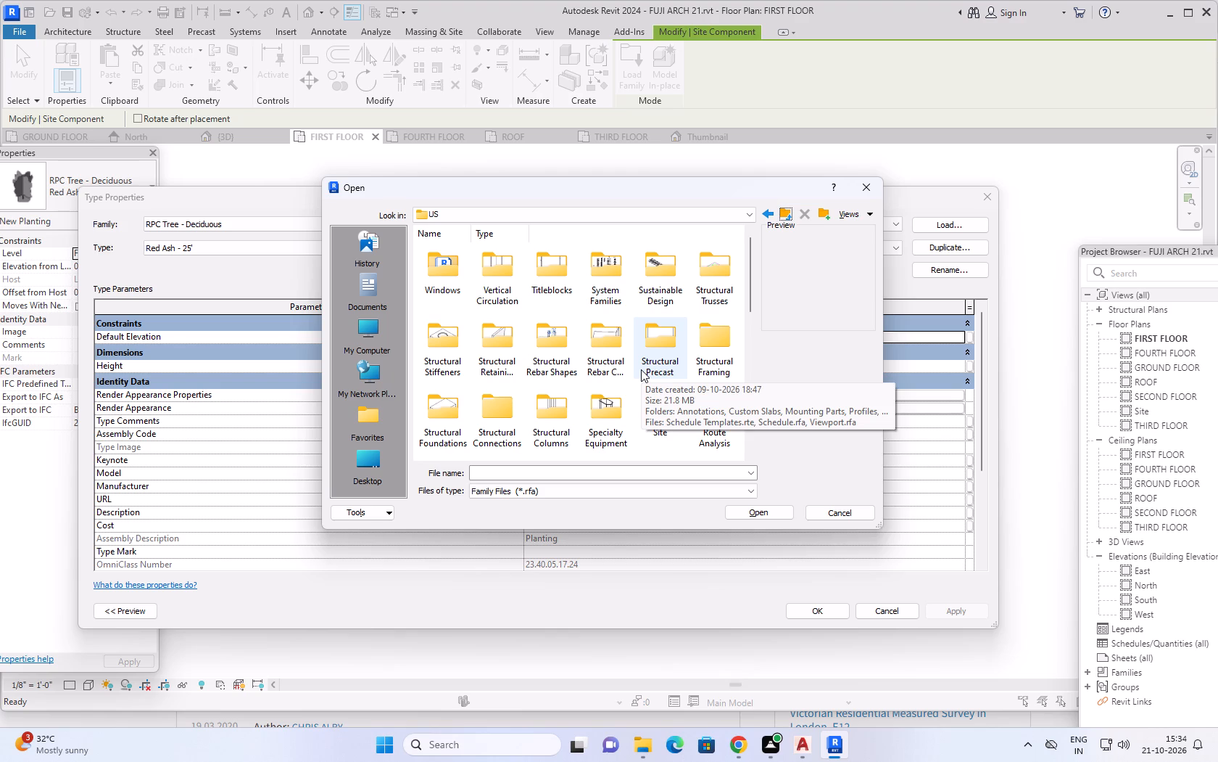
scroll(641, 369, "down", 1)
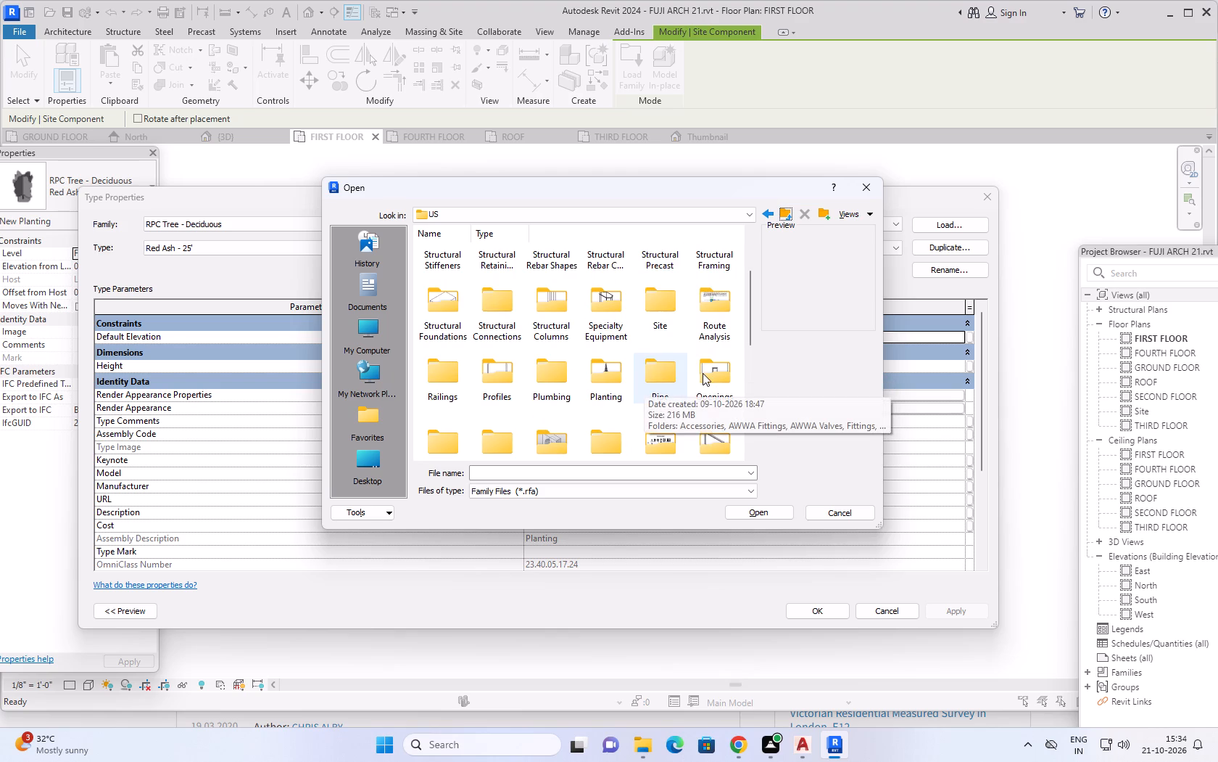
double_click(703, 372)
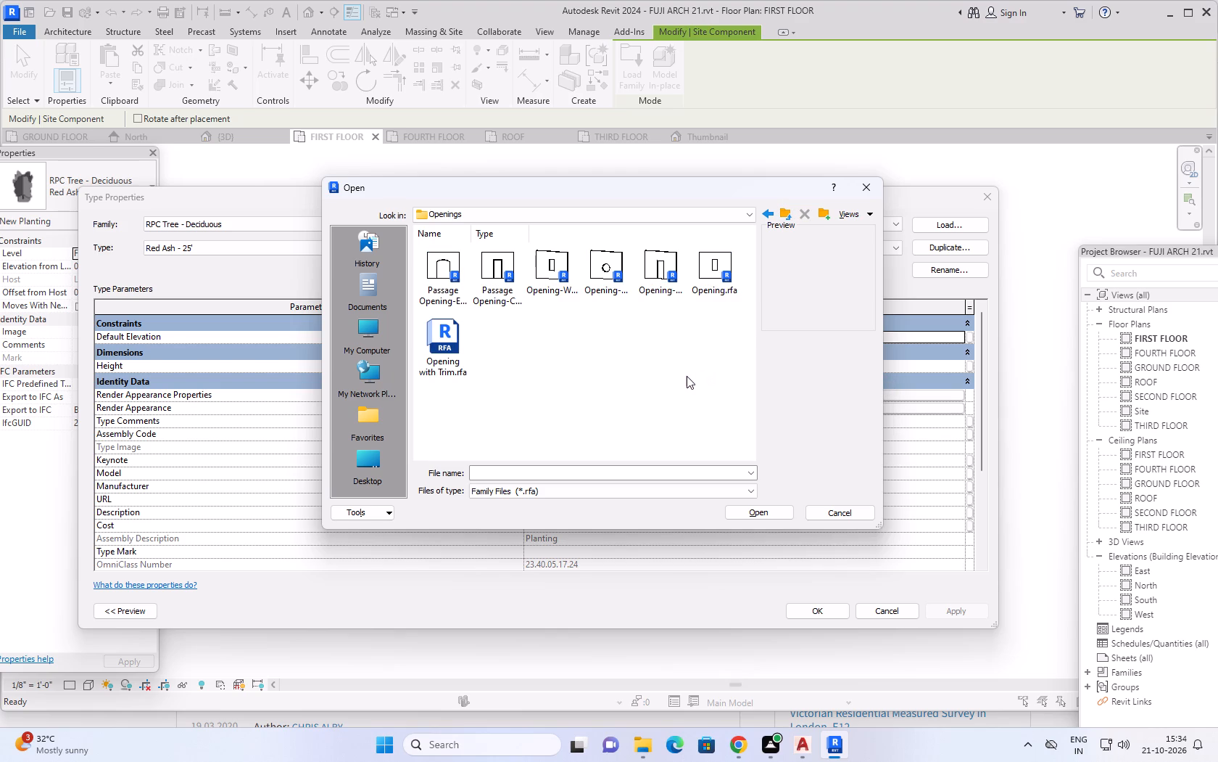
left_click(788, 213)
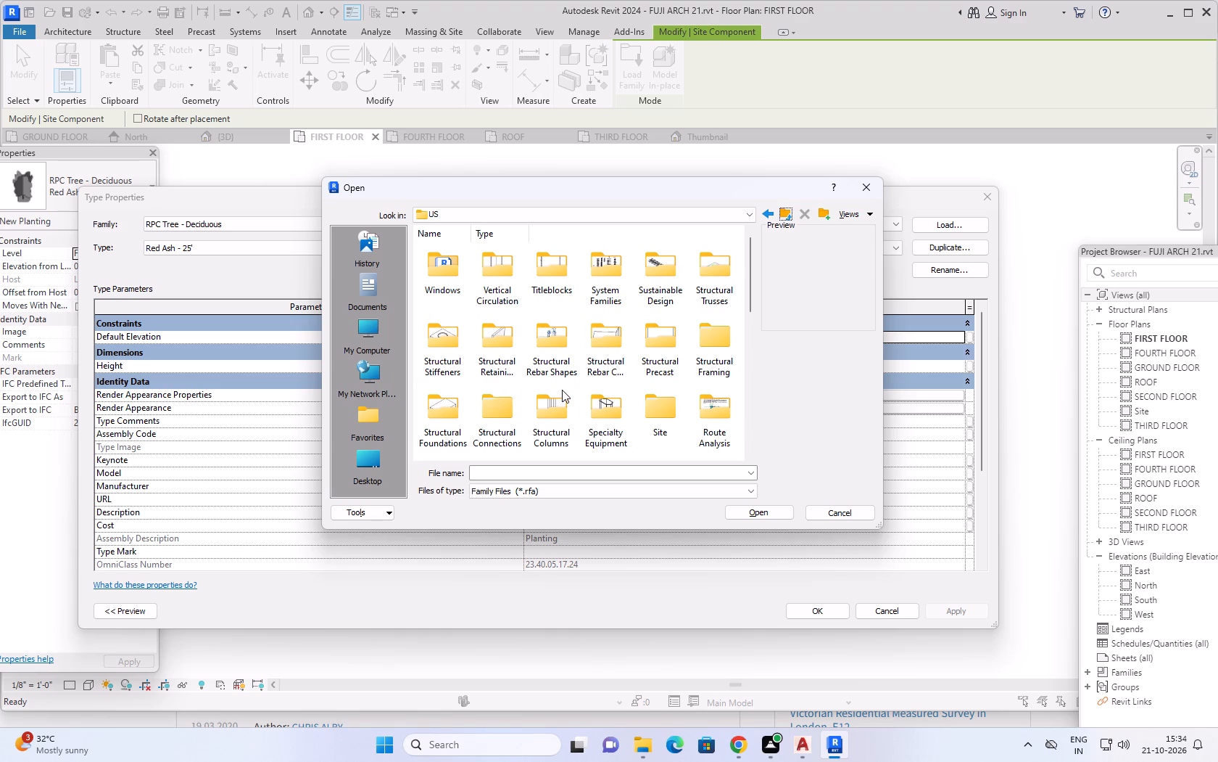
scroll(562, 390, "down", 1)
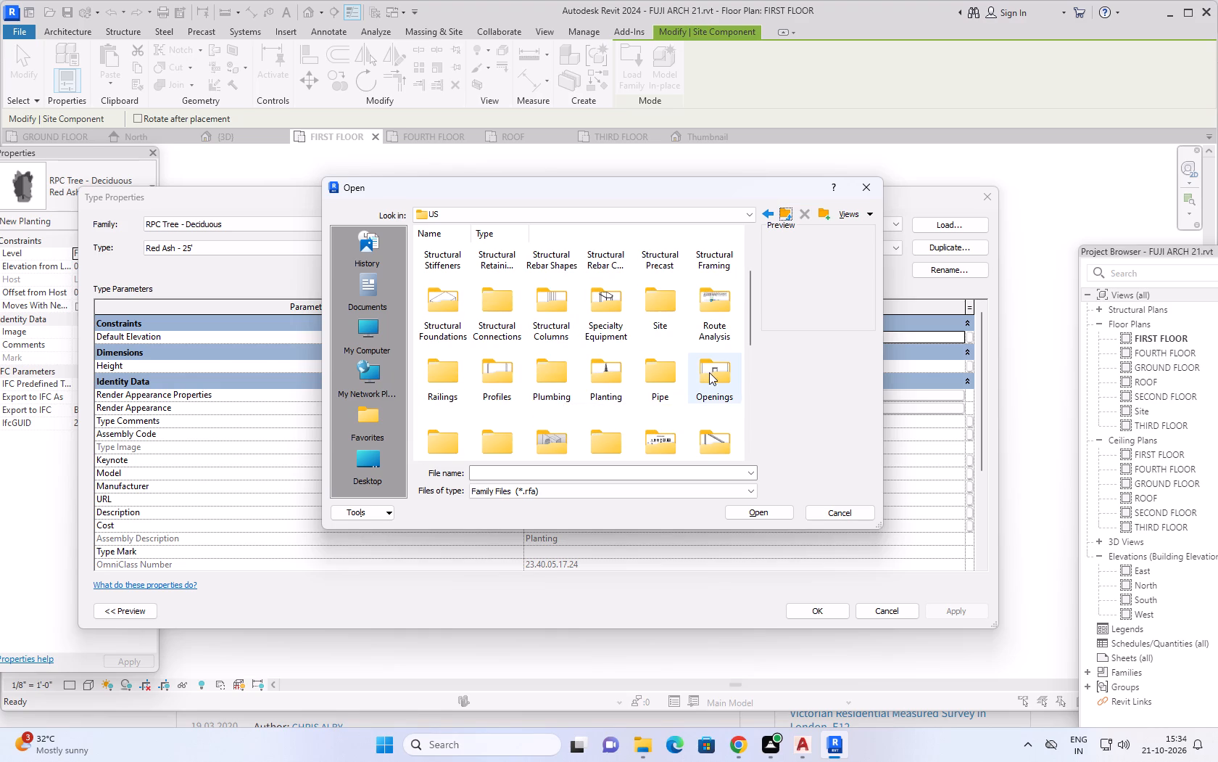
double_click(709, 372)
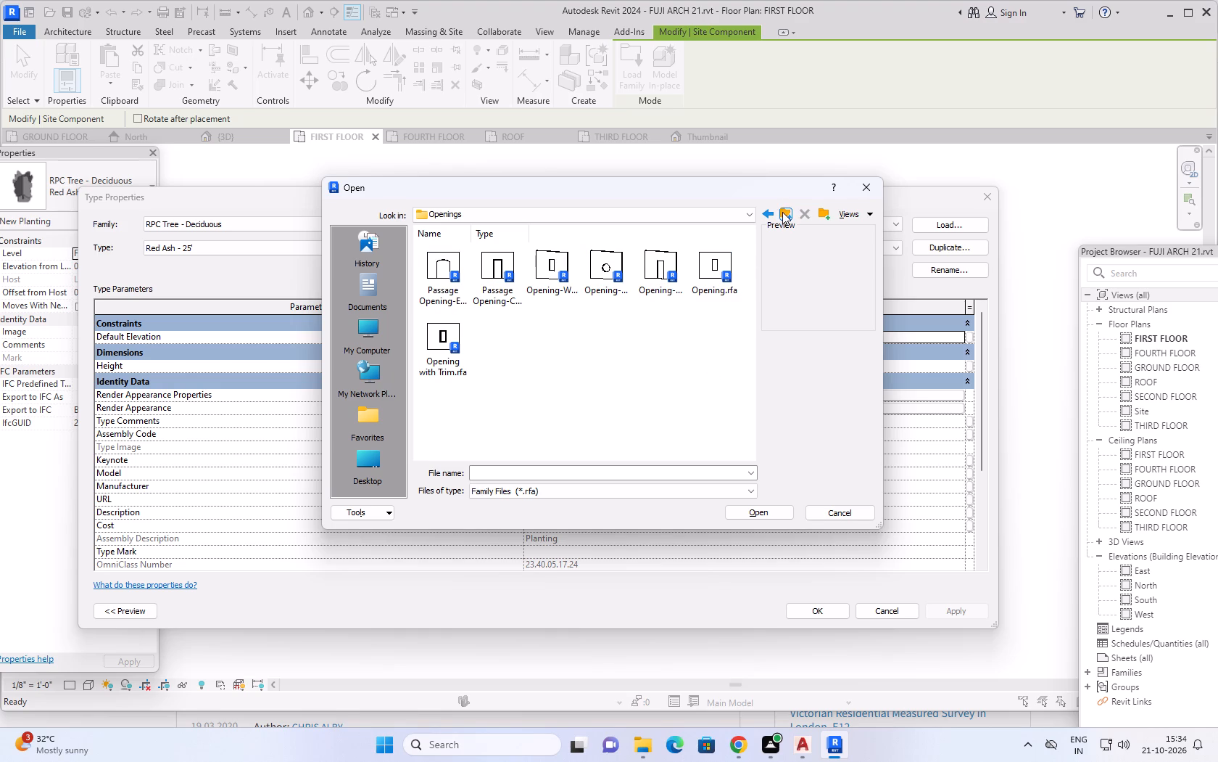
left_click(784, 210)
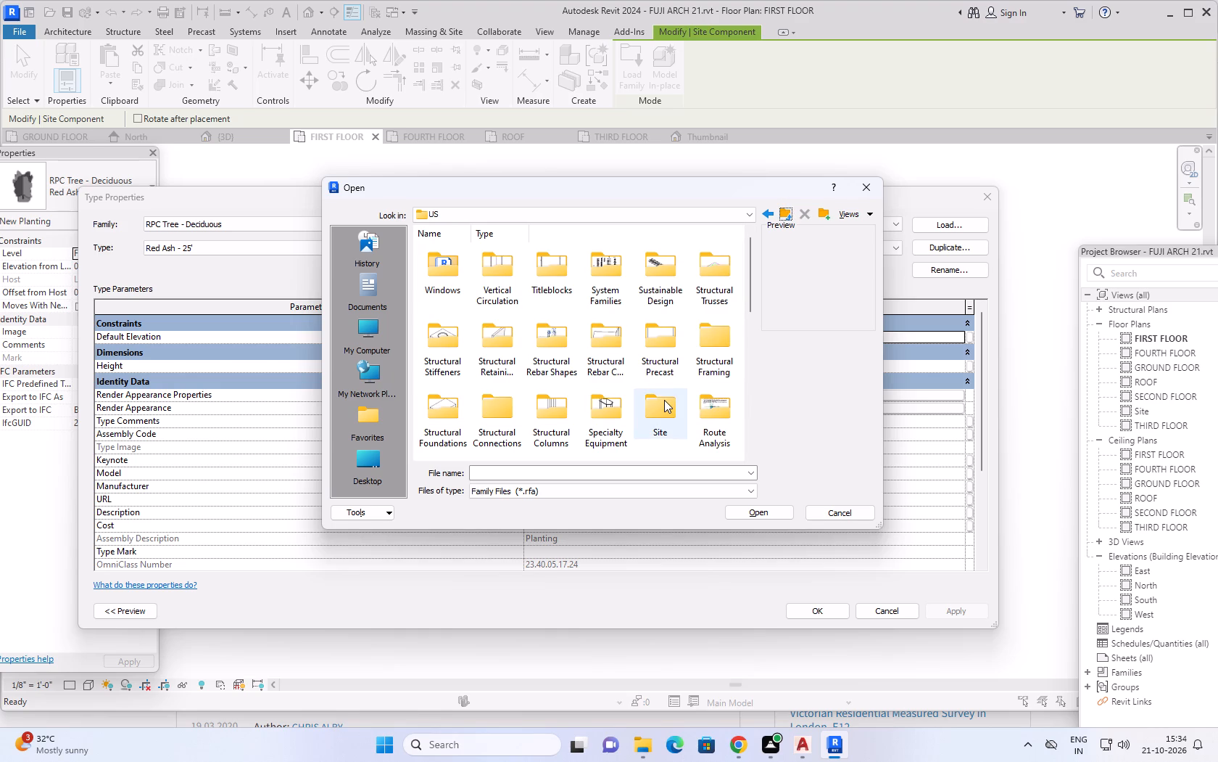
Examine the families in the Utilities, Parking and Logistics subfolders of the US library's Site folder.
double_click(664, 400)
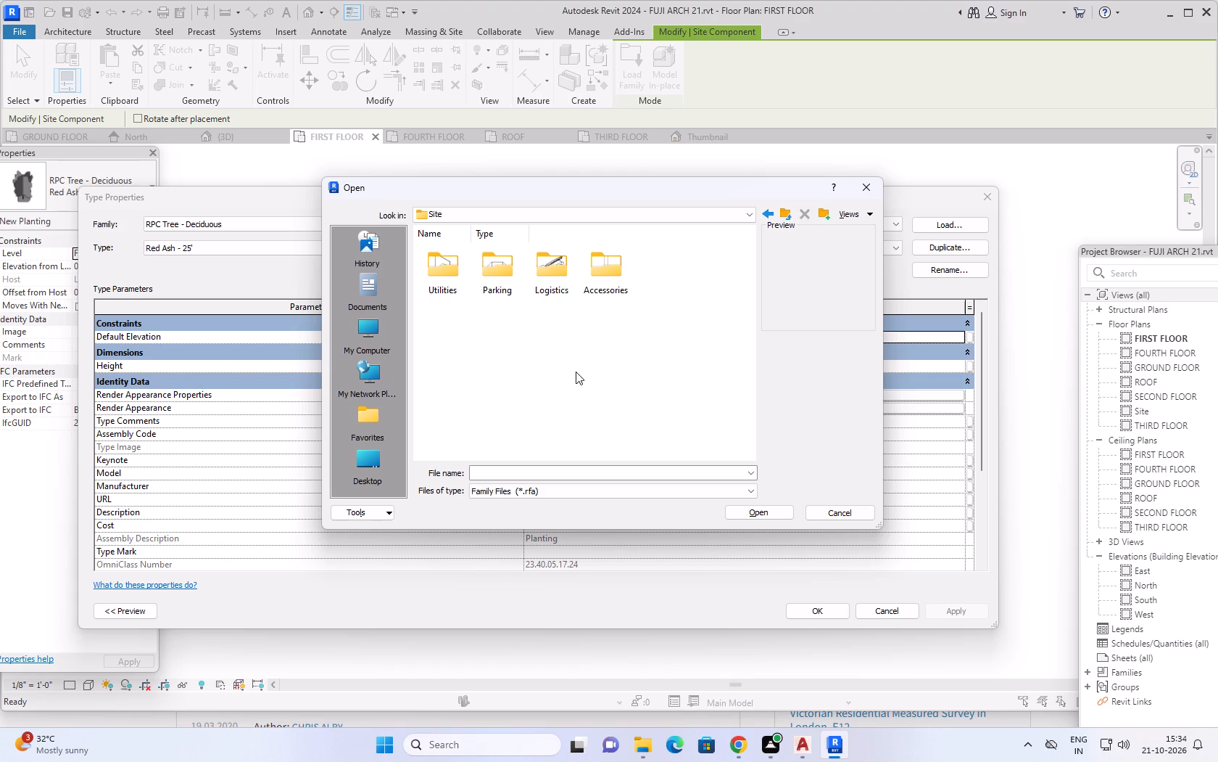
double_click(442, 271)
scroll(593, 365, "down", 1)
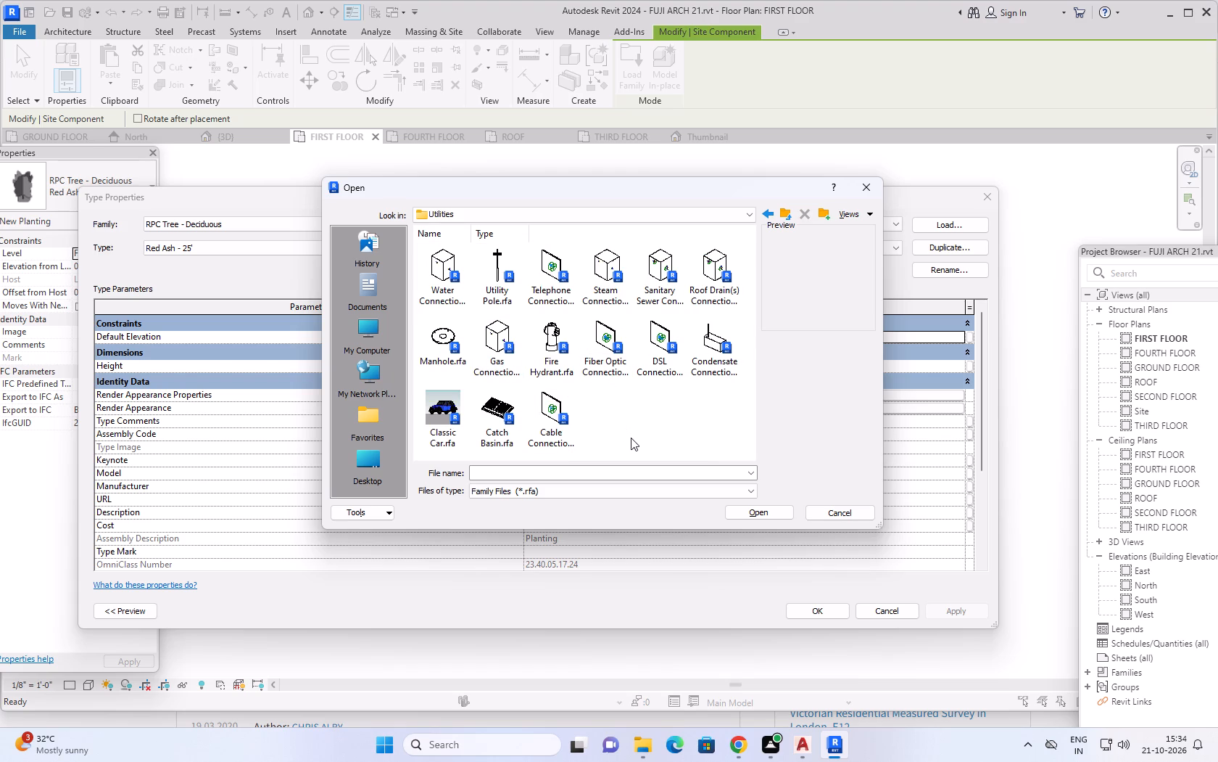
left_click(787, 216)
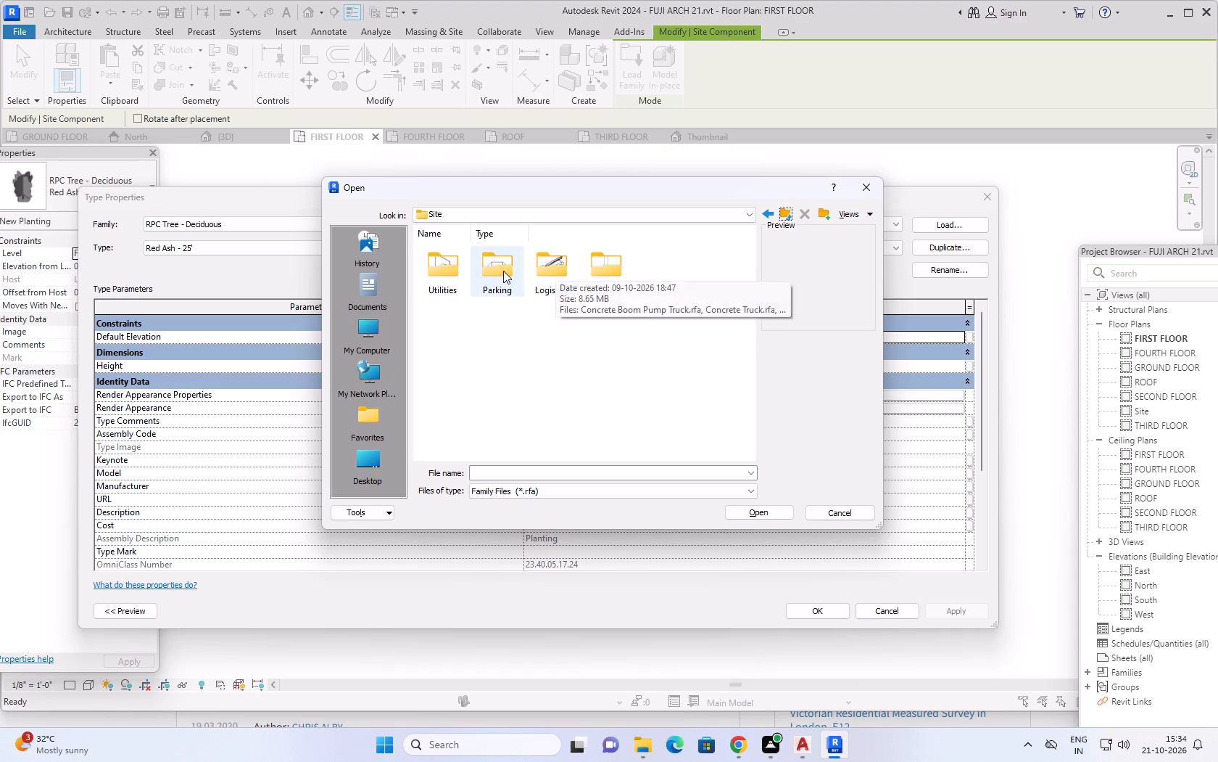
double_click(497, 270)
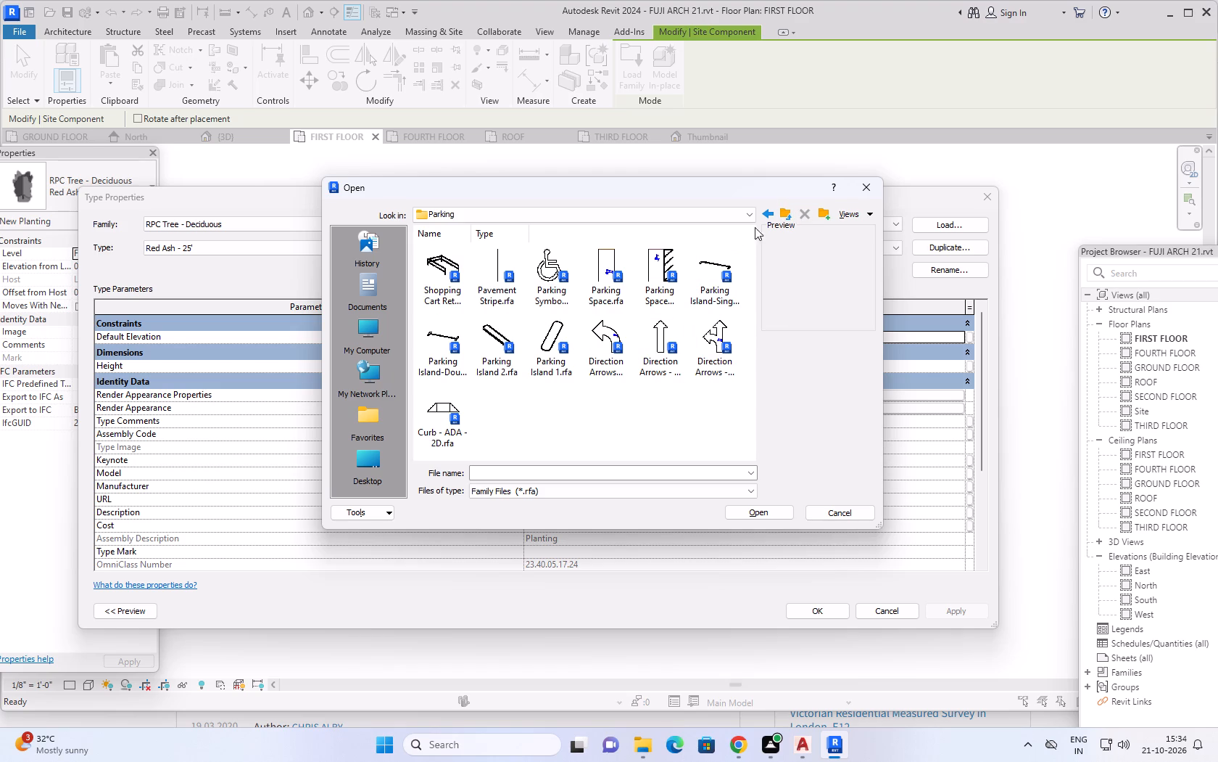
left_click(784, 212)
double_click(558, 278)
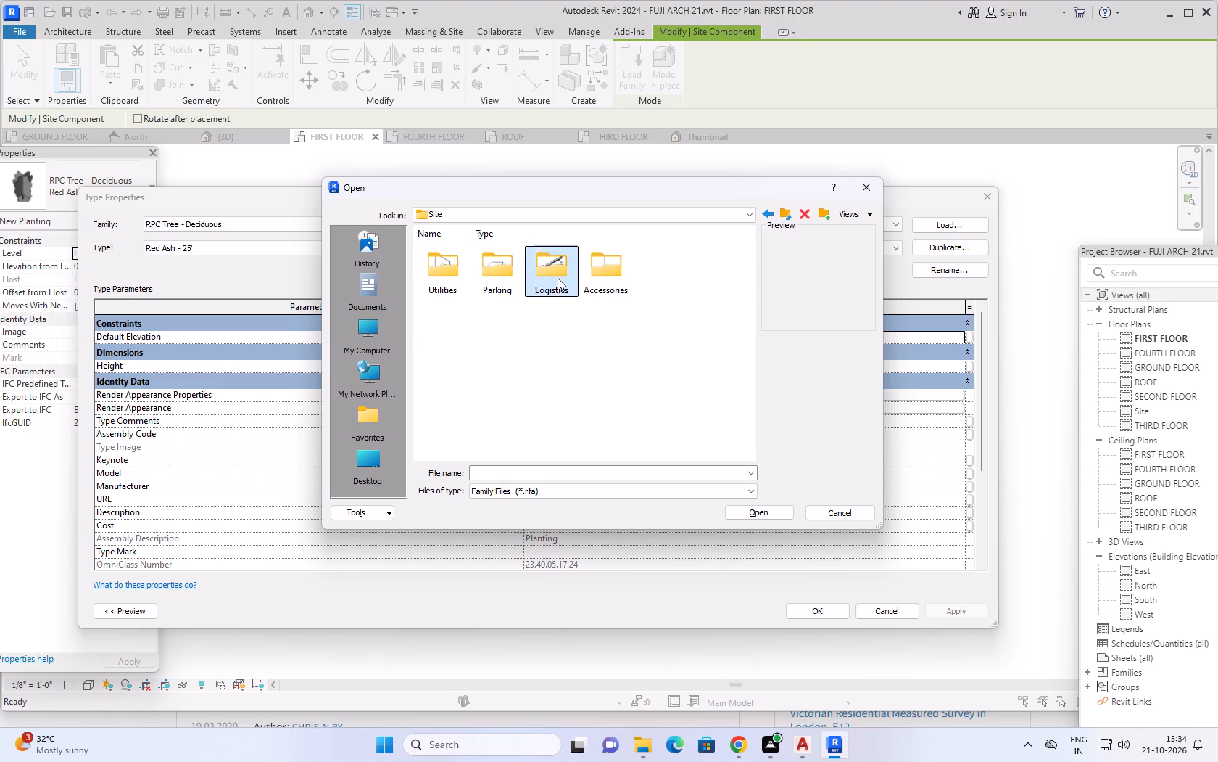
scroll(578, 345, "down", 1)
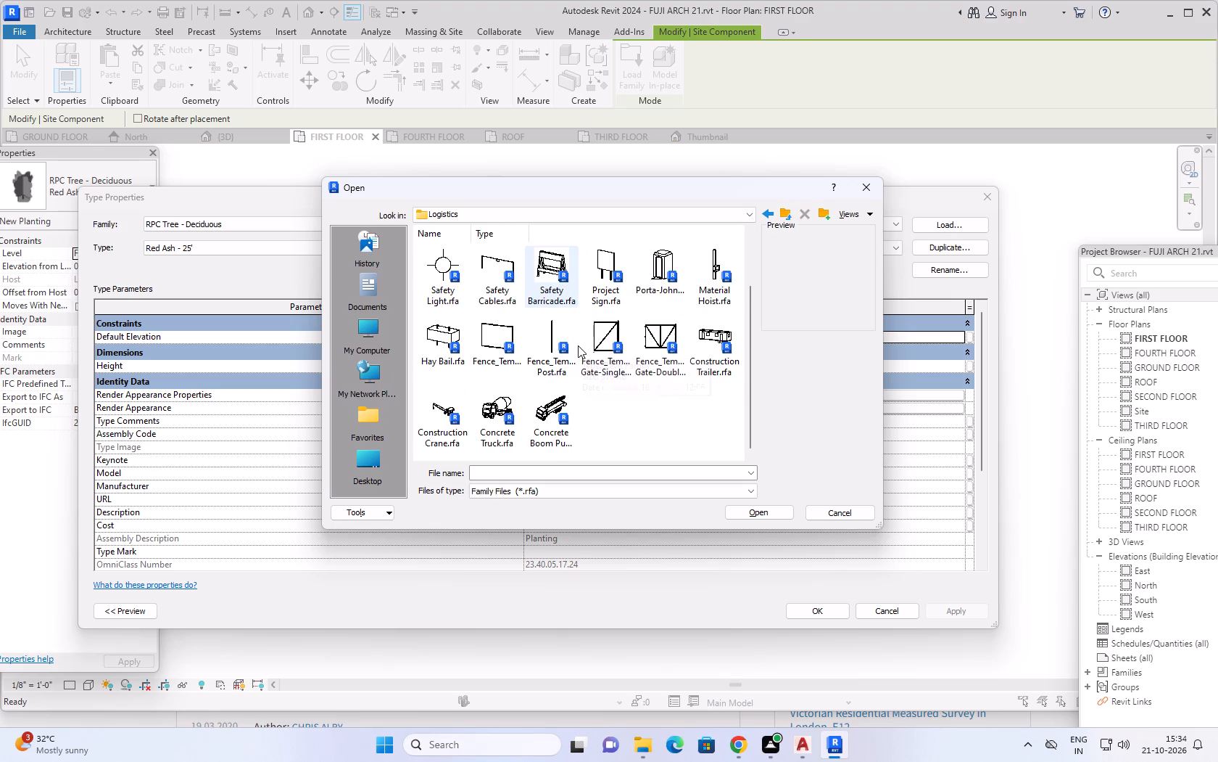
scroll(578, 345, "down", 3)
left_click(790, 216)
Load the Planter family from the Site folder's Accessories subfolder and accept it as the site component to place.
double_click(616, 279)
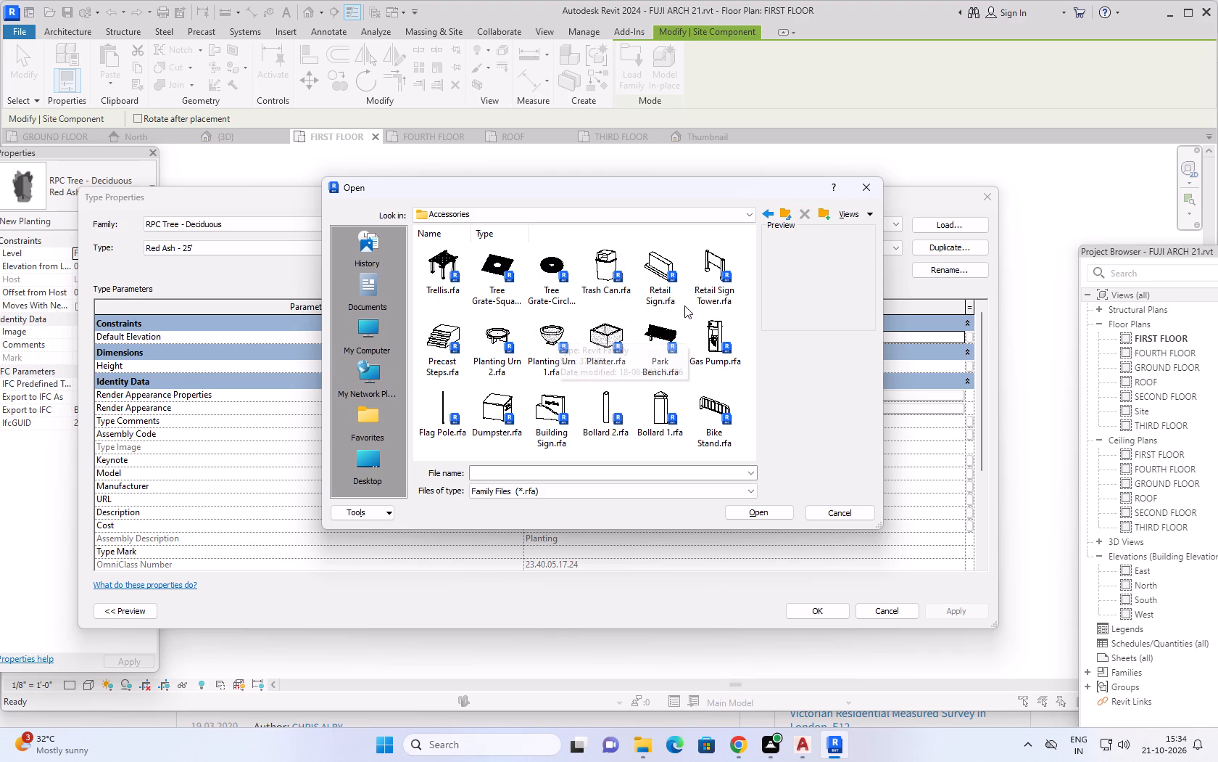
scroll(621, 284, "down", 3)
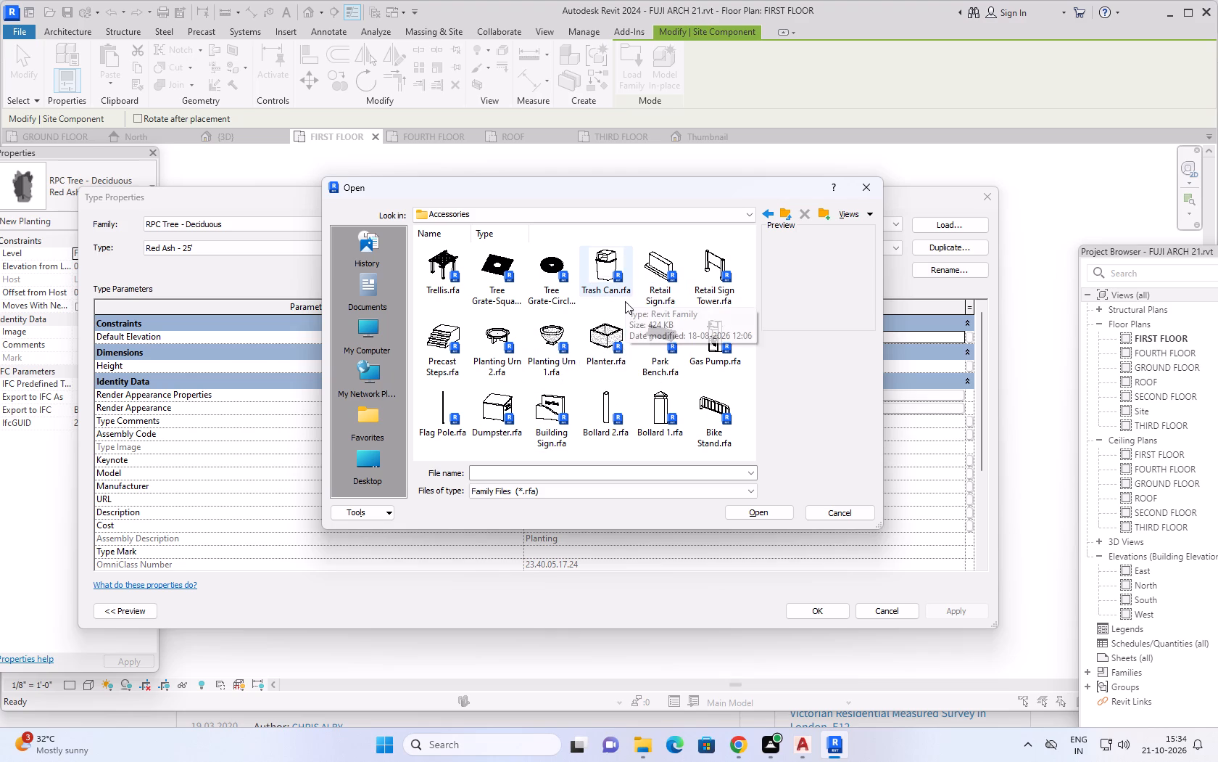
scroll(626, 306, "down", 2)
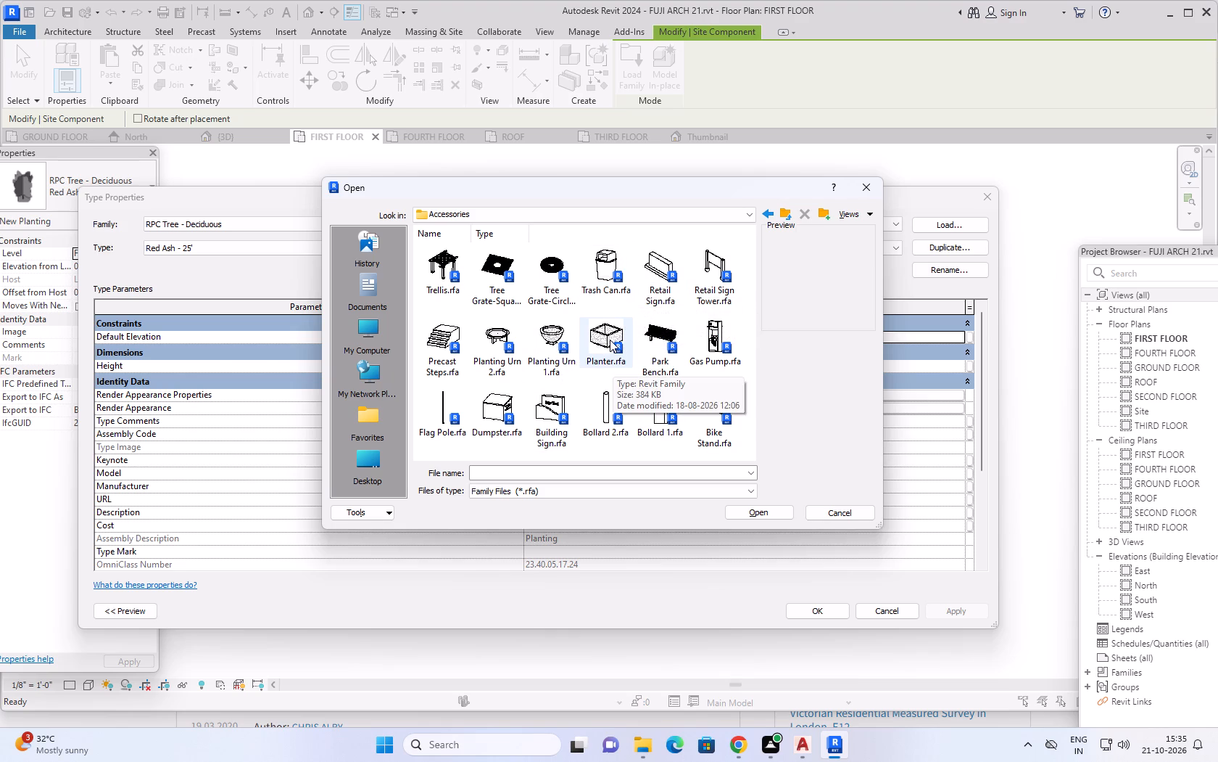
left_click(610, 340)
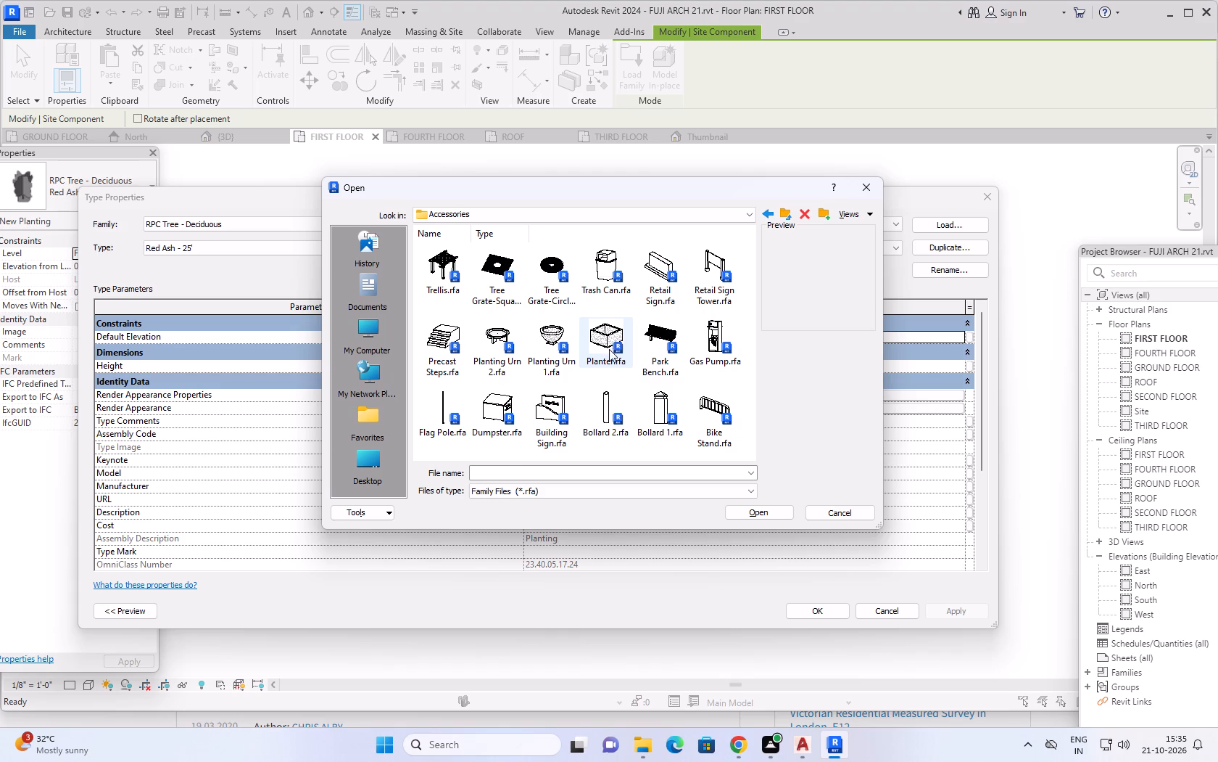
left_click(763, 512)
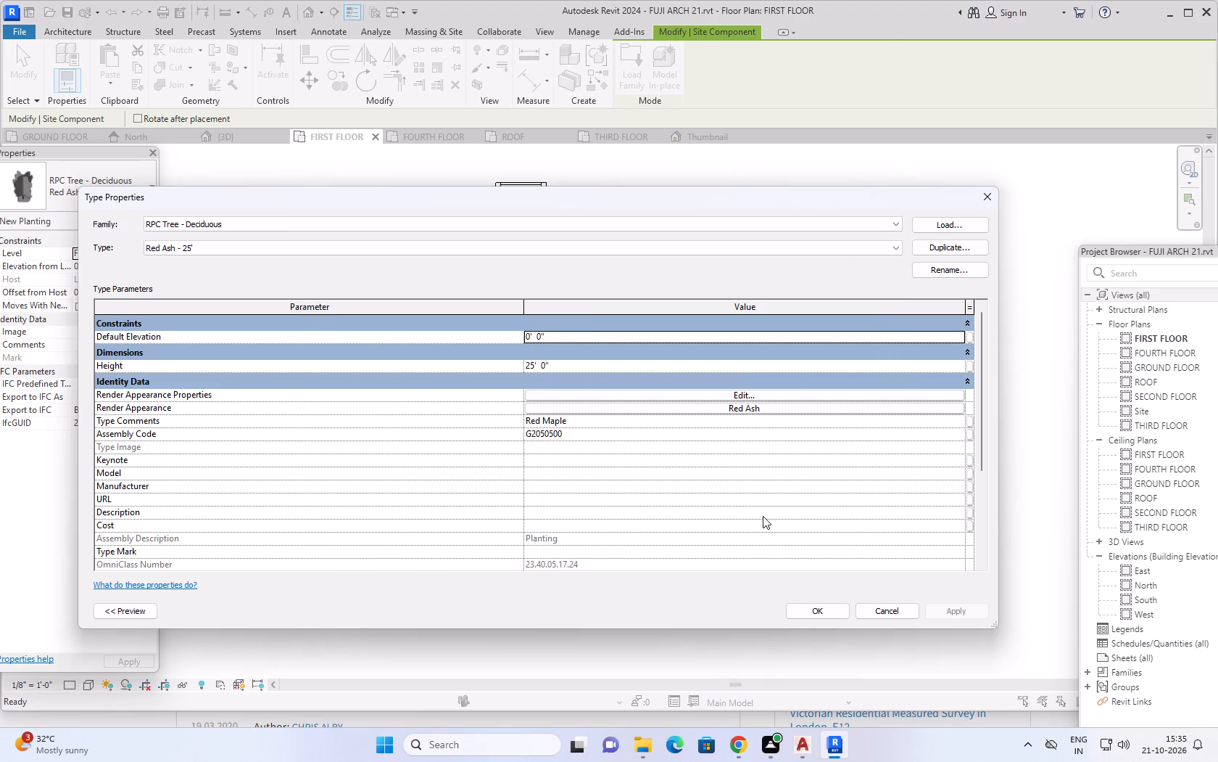
left_click(826, 607)
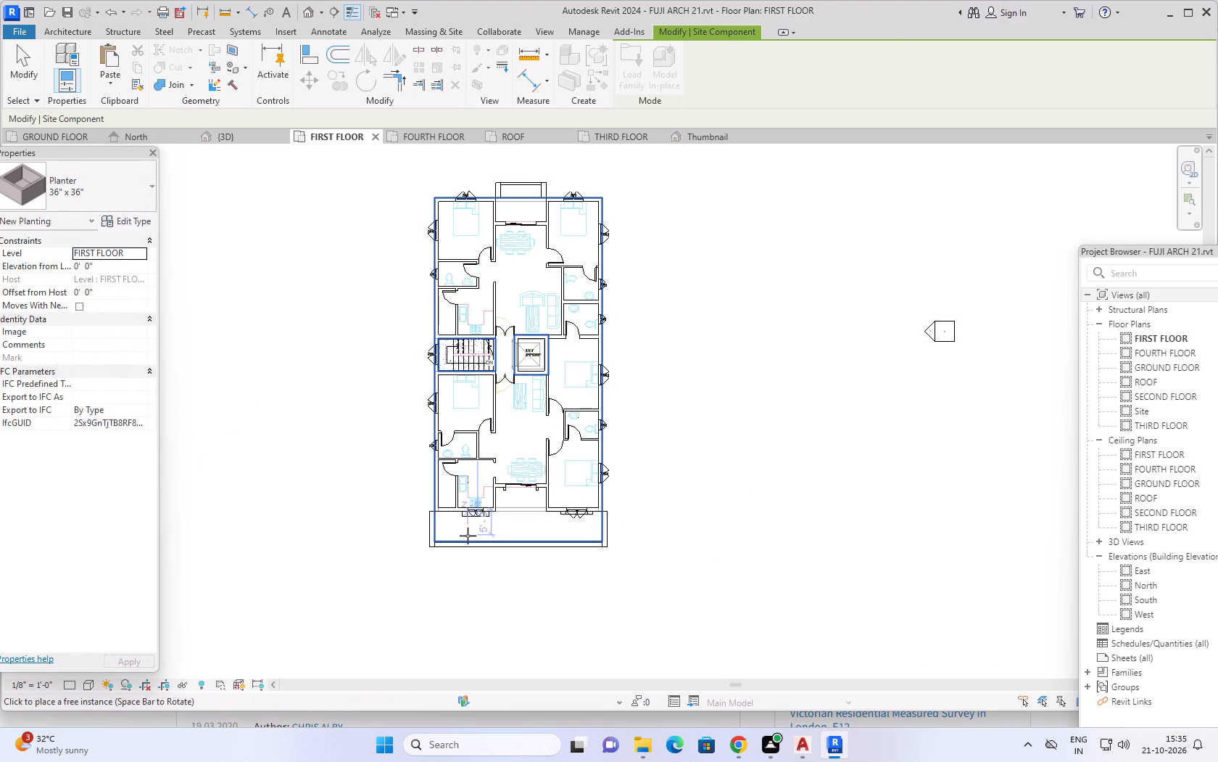
Place one 36" x 36" Planter at the front-left corner of the first-floor balcony, inside the railing, and end the placement.
scroll(468, 536, "up", 13)
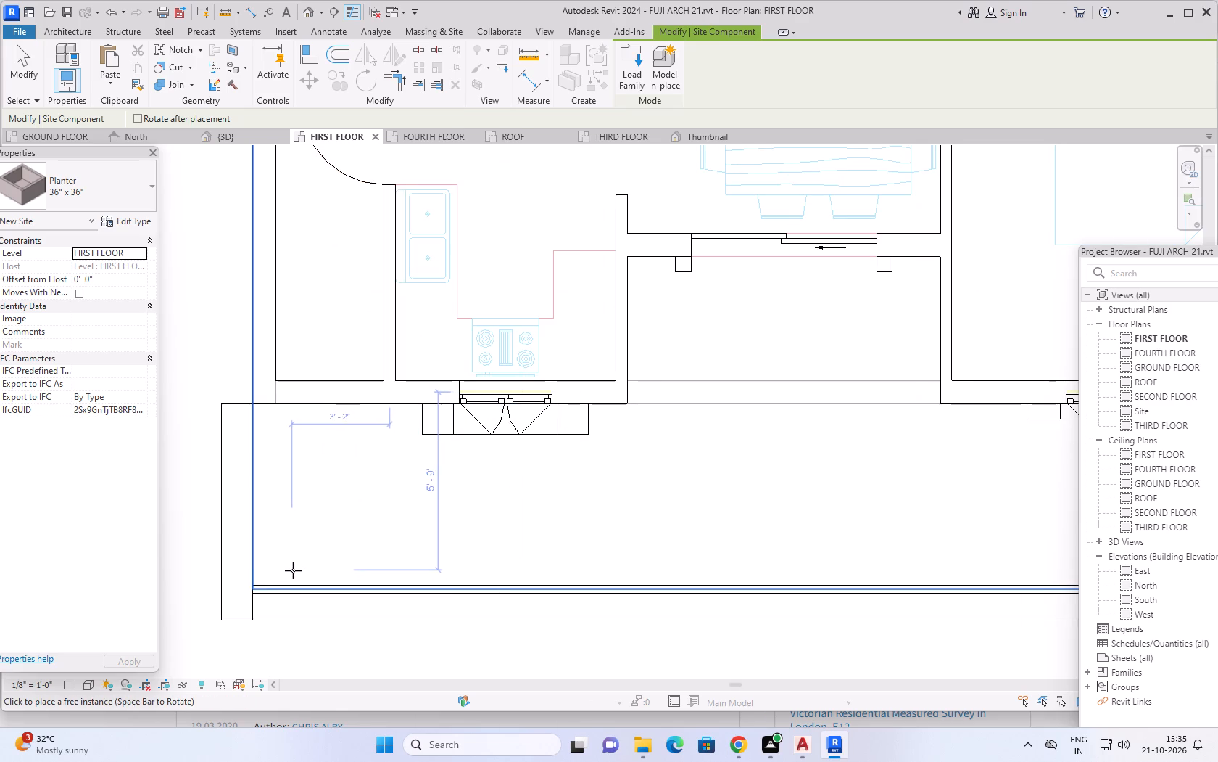
left_click(272, 575)
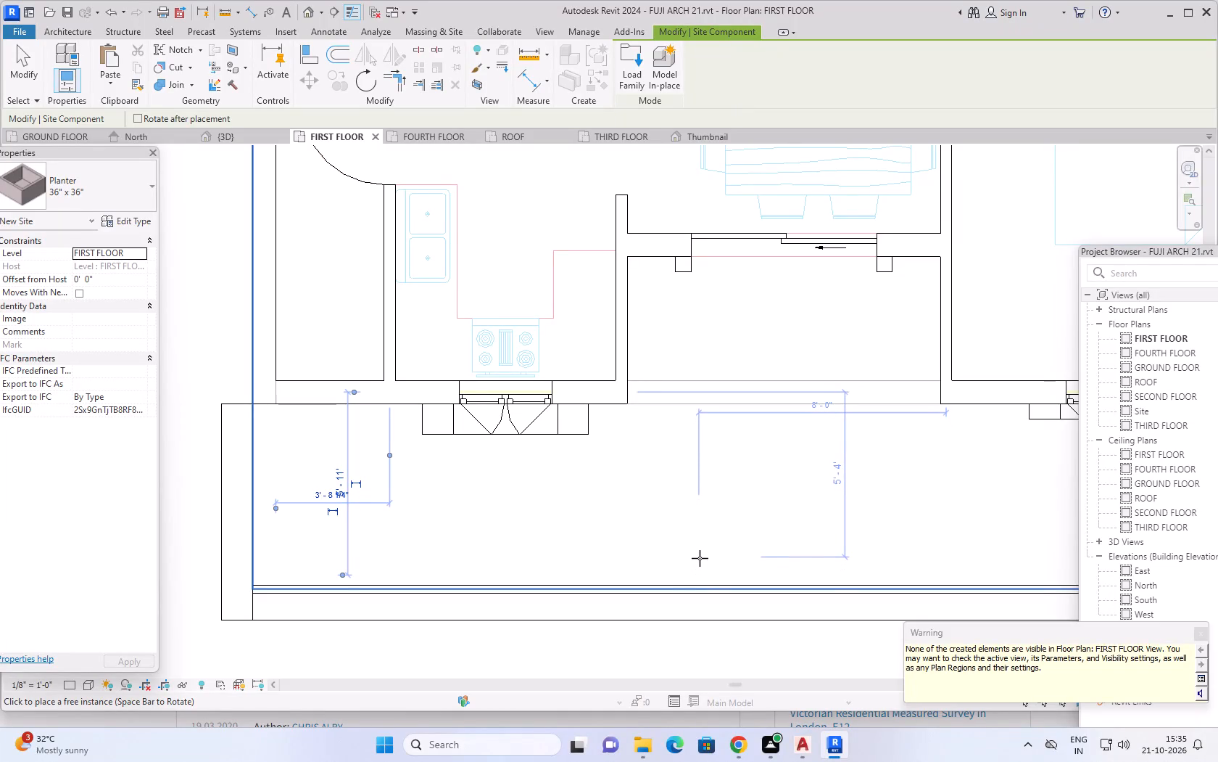
key("Escape")
scroll(790, 567, "down", 2)
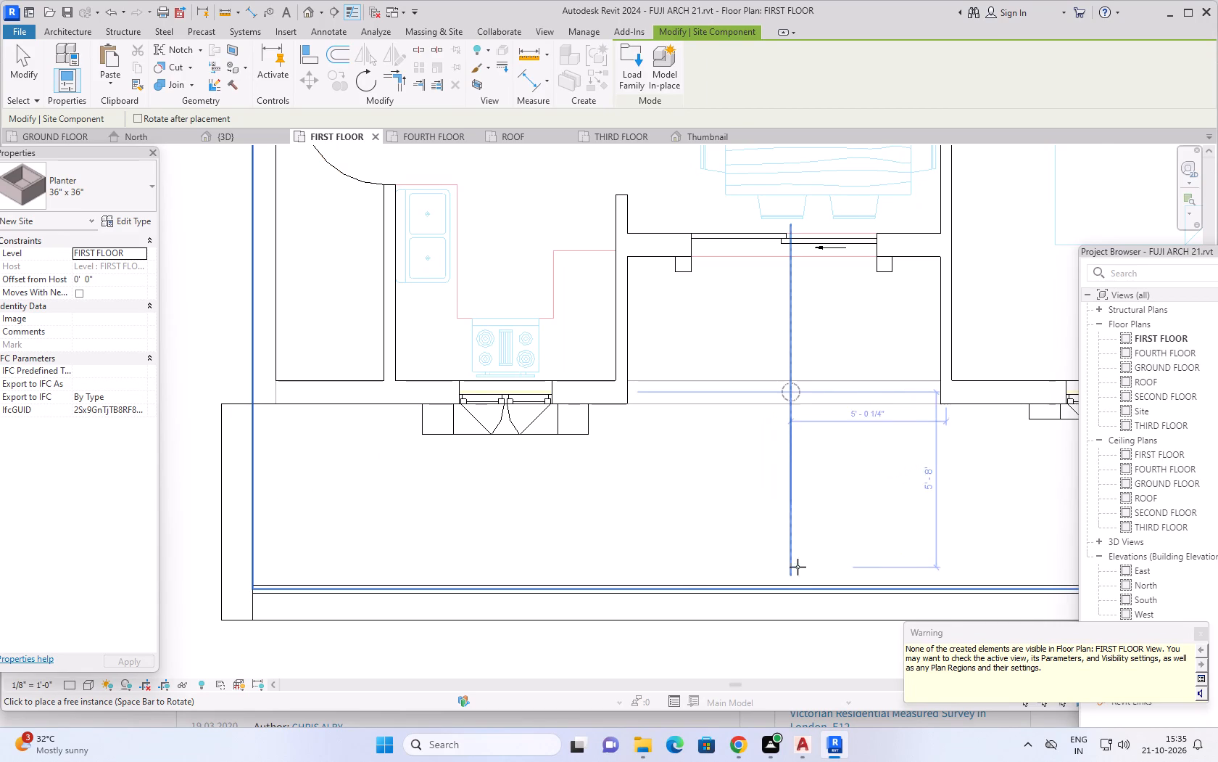
scroll(797, 567, "down", 4)
key("Escape")
In the 3D view, nudge the first-floor balcony planter sideways along the railing, clear of the balcony's west end wall.
scroll(879, 571, "down", 3)
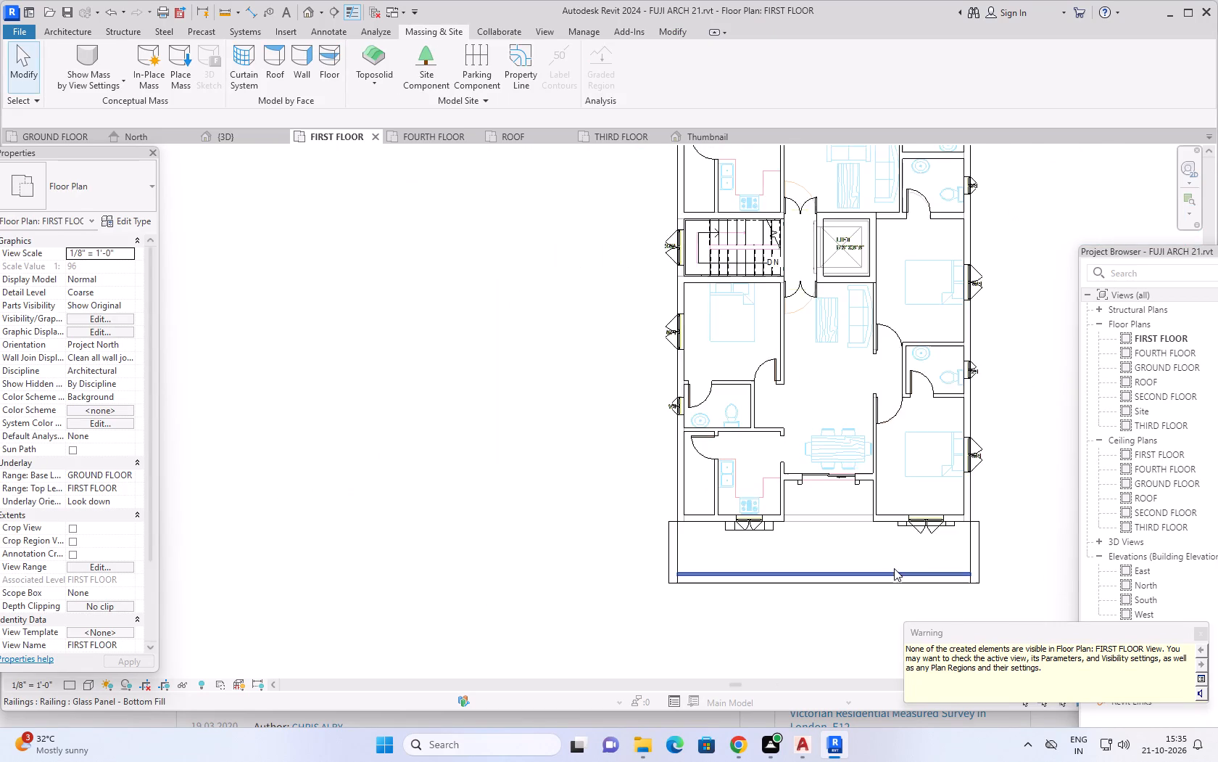
scroll(893, 573, "down", 1)
middle_click_drag(843, 628, 668, 581)
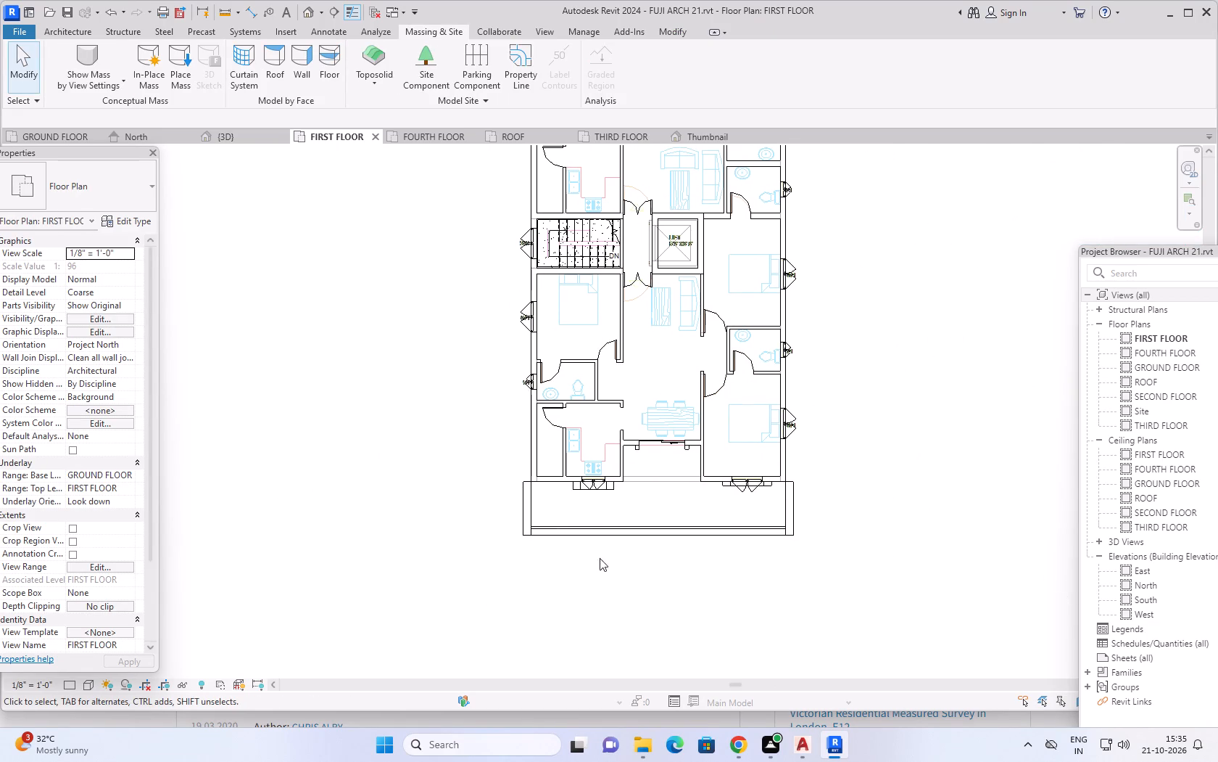
left_click(225, 139)
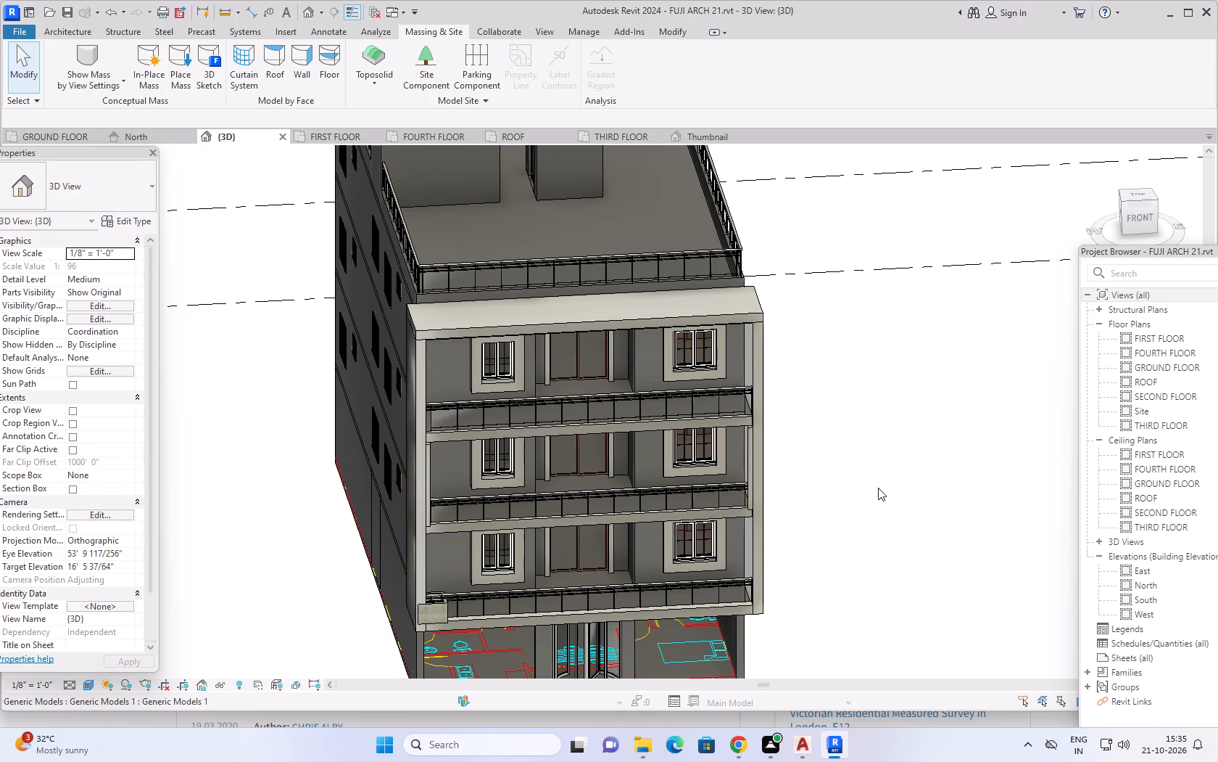
middle_click_drag(879, 485, 821, 545, "shift")
middle_click_drag(760, 538, 883, 385)
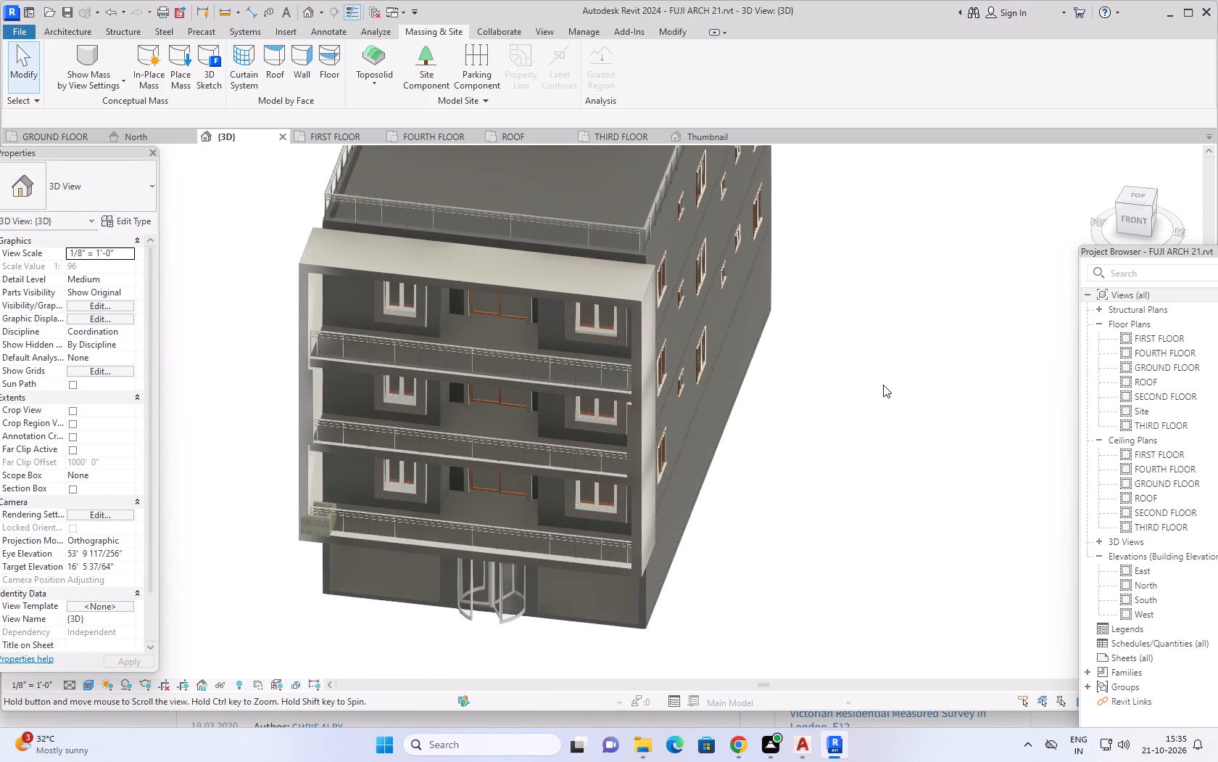
middle_click_drag(856, 459, 828, 505, "shift")
middle_click_drag(262, 599, 354, 560)
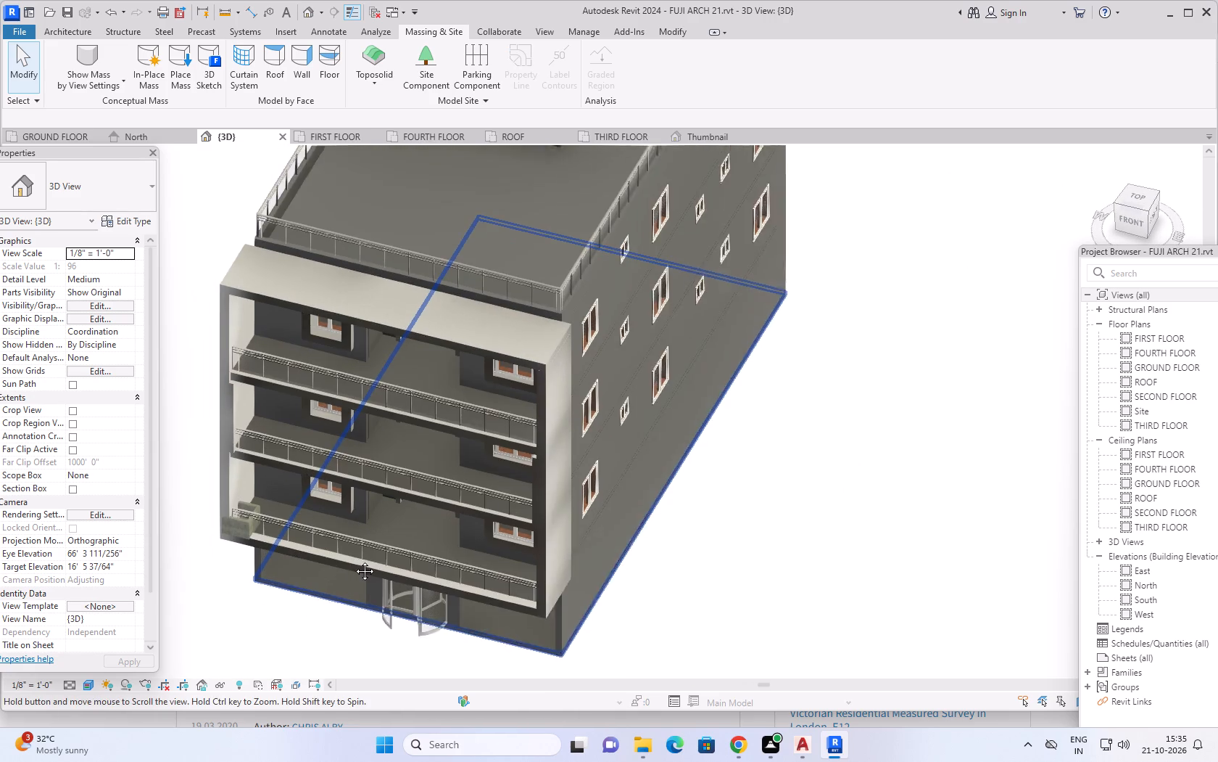
middle_click_drag(354, 560, 423, 530)
scroll(370, 510, "up", 4)
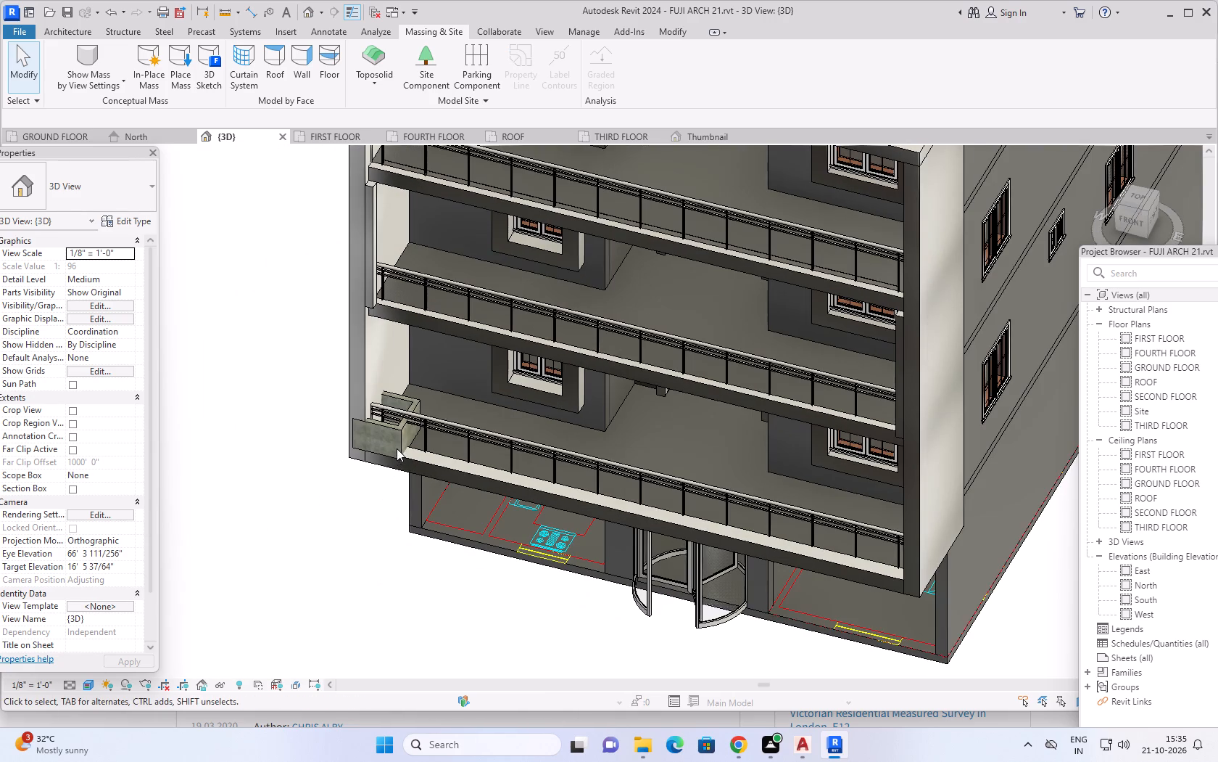
left_click(397, 446)
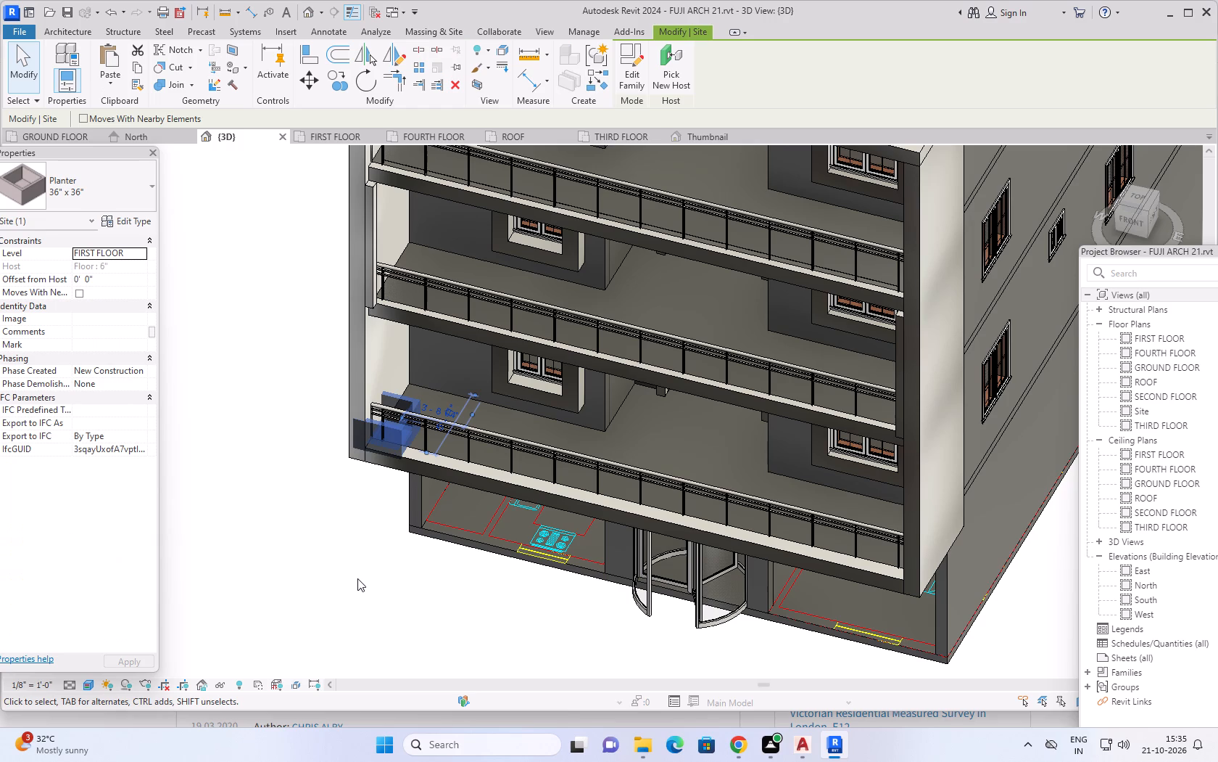
key("Right")
key("Right")
key("Right")
key("Right")
key("Right")
key("Right")
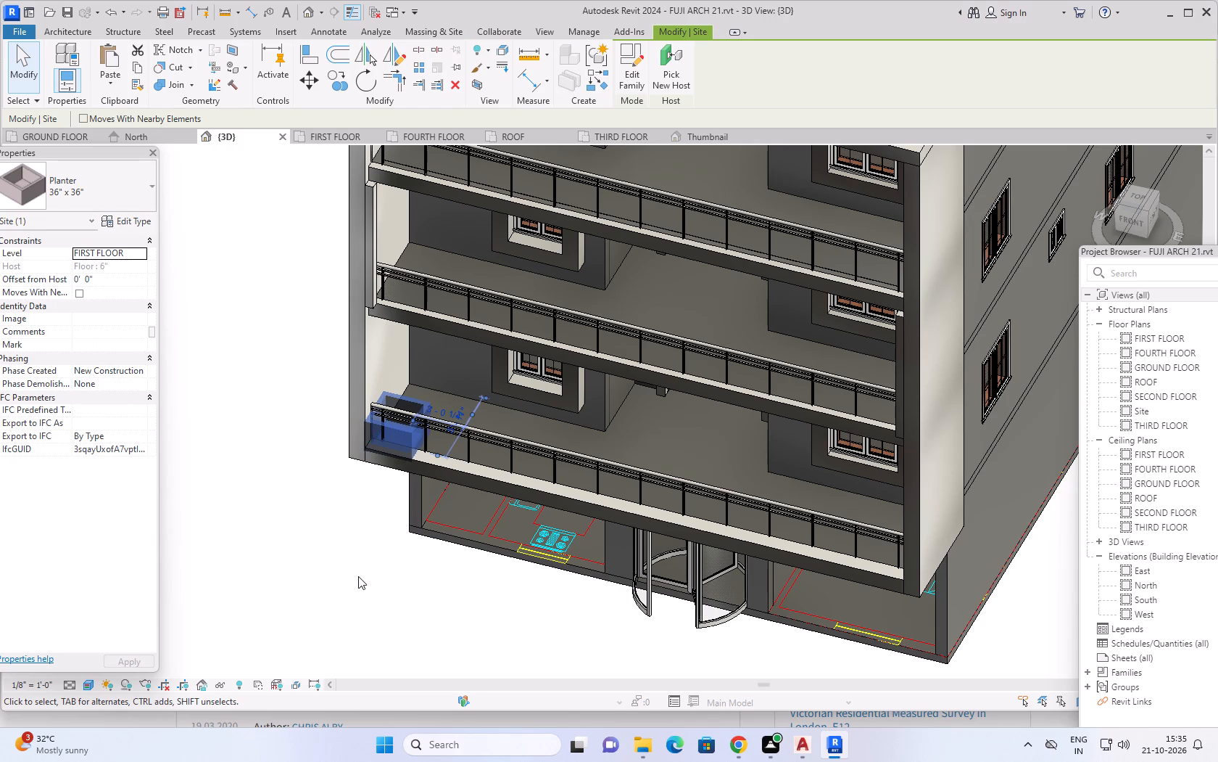
key("Right")
key("Right")
key("Right")
key("Right")
key("Right")
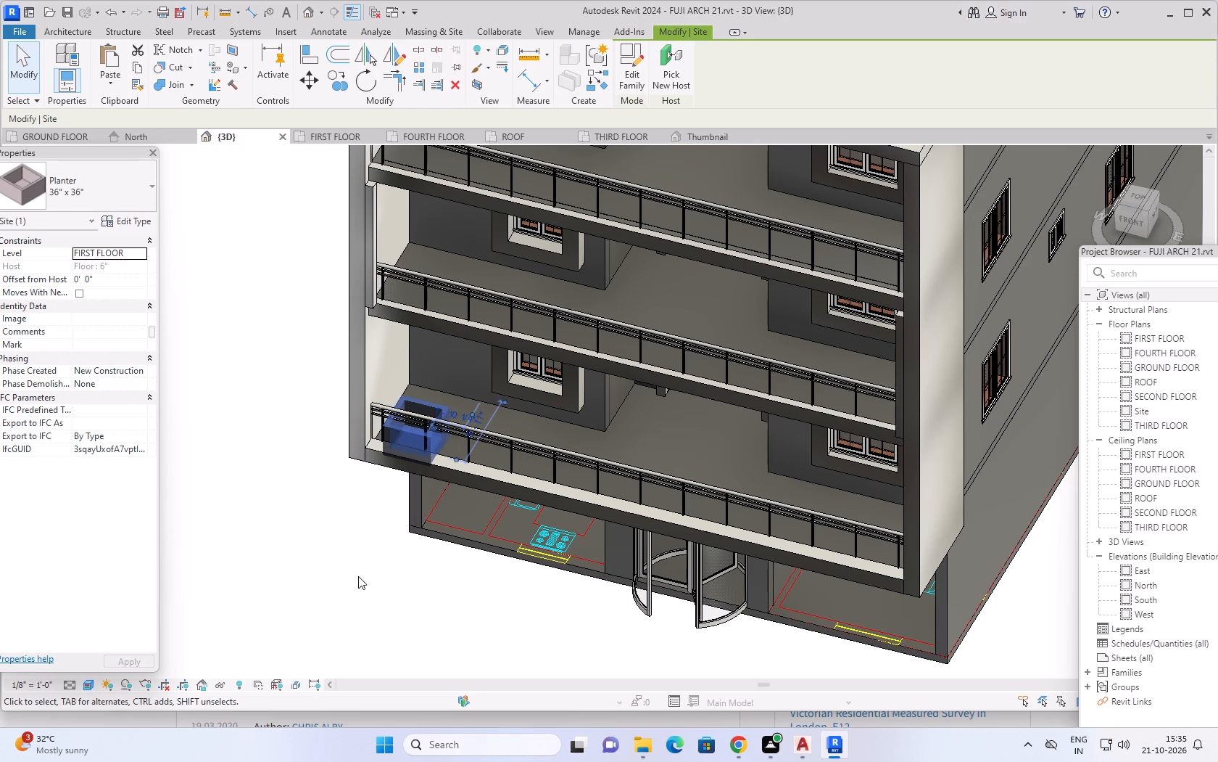
Nudge the first-floor planter back from the railing toward the facade and check its position from the front.
key("Up")
key("Up")
key("Up")
key("Up")
key("Up")
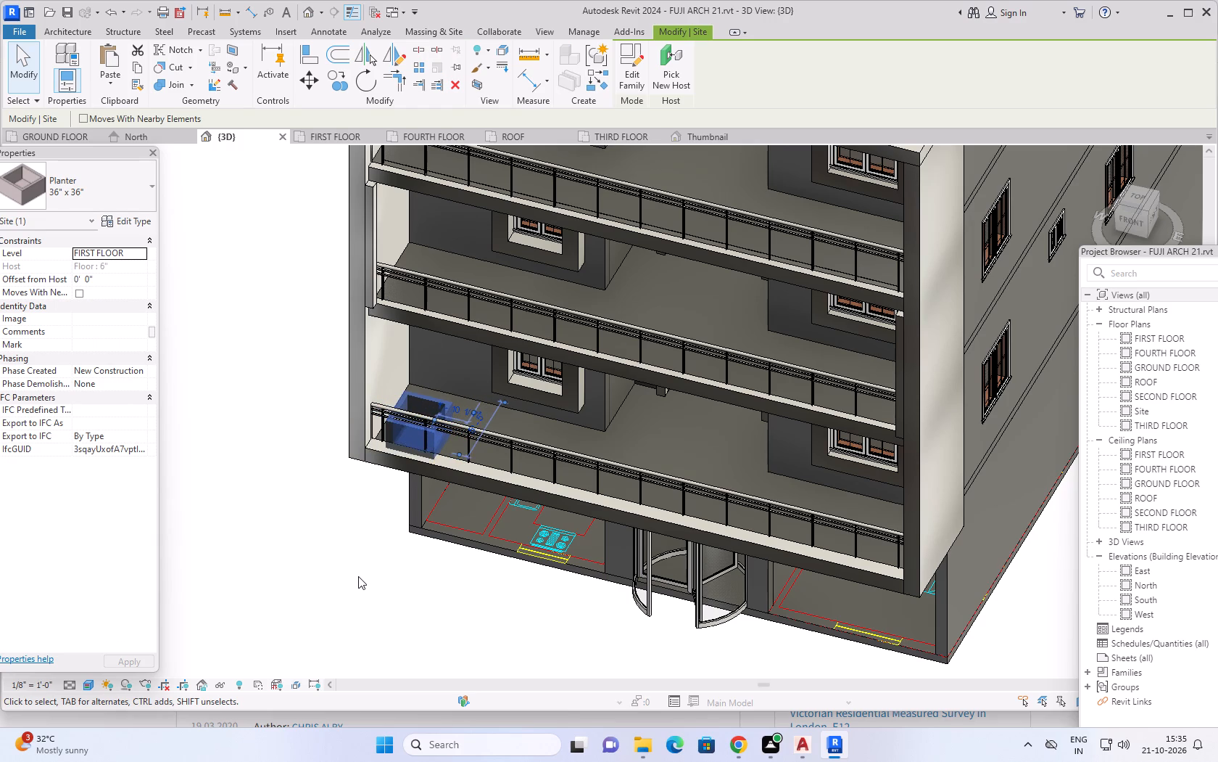
key("Up")
key("Up")
key("Up")
key("Up")
key("Up")
key("Up")
key("Up")
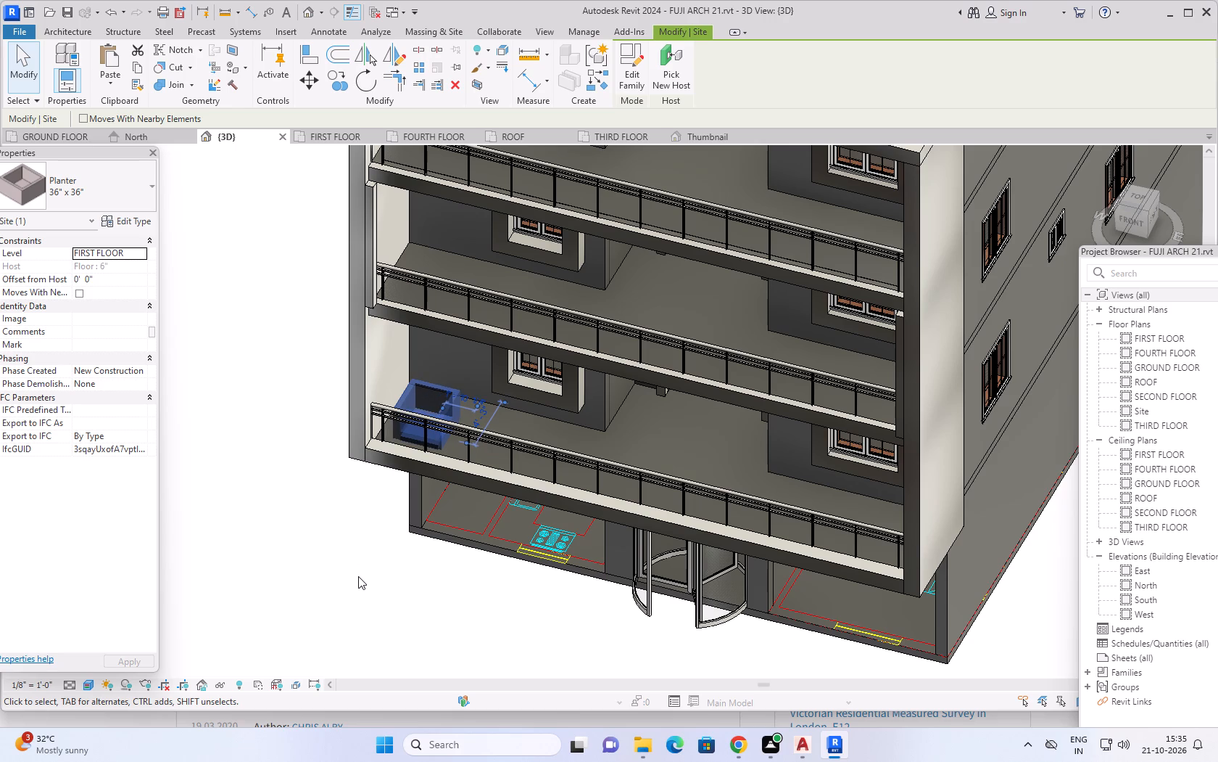
key("Up")
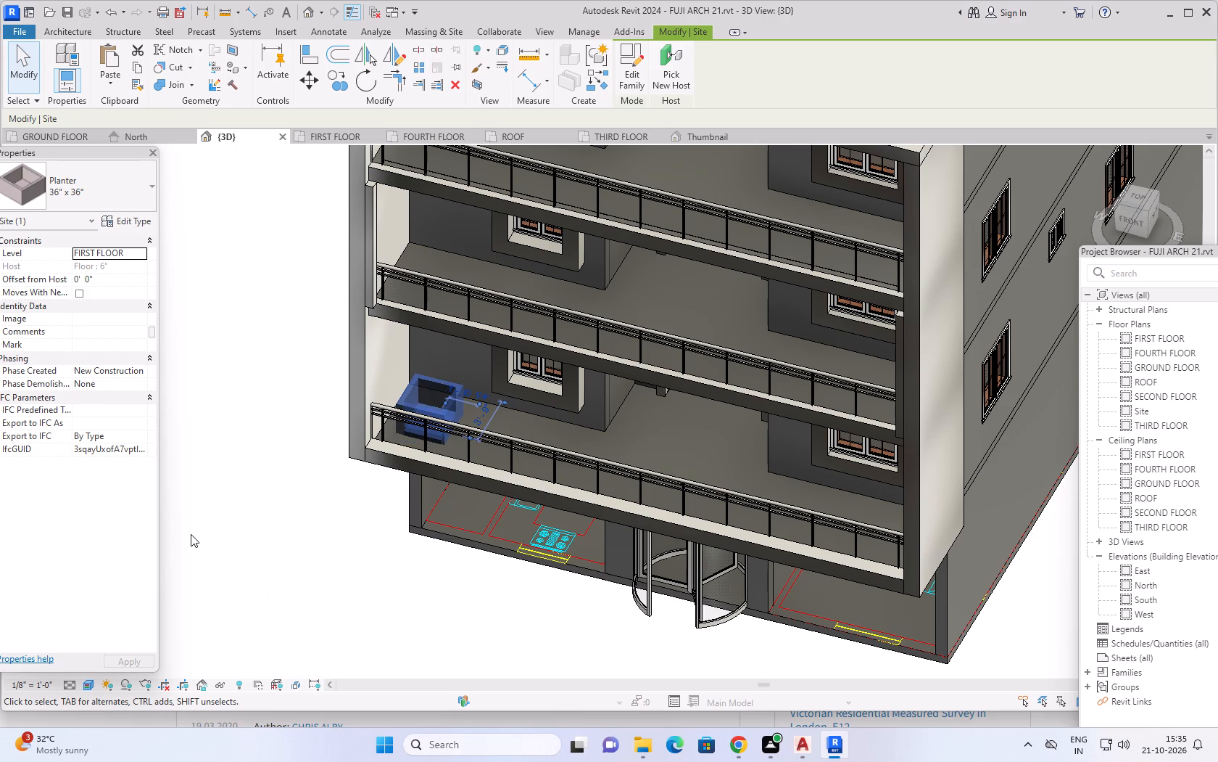
left_click(195, 529)
middle_click_drag(419, 596, 420, 594)
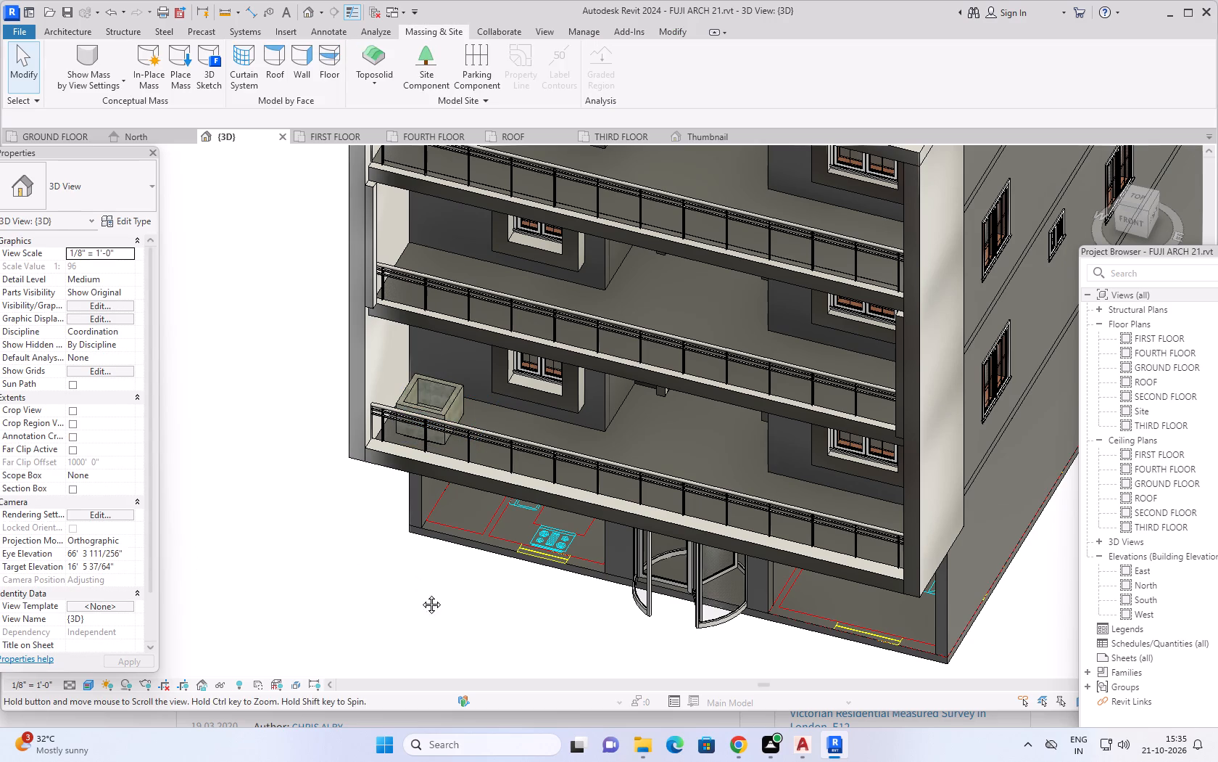
middle_click_drag(420, 594, 504, 556)
middle_click_drag(626, 535, 415, 524)
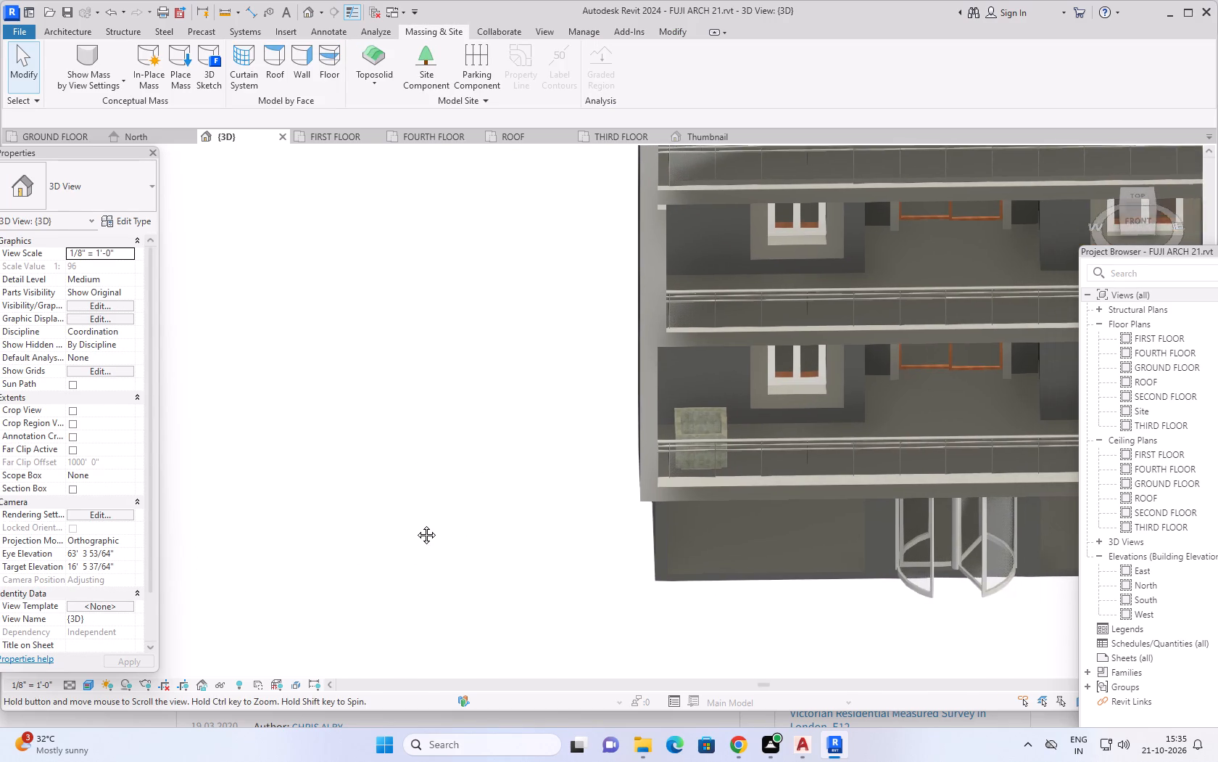
middle_click_drag(415, 524, 404, 521)
scroll(337, 498, "up", 1)
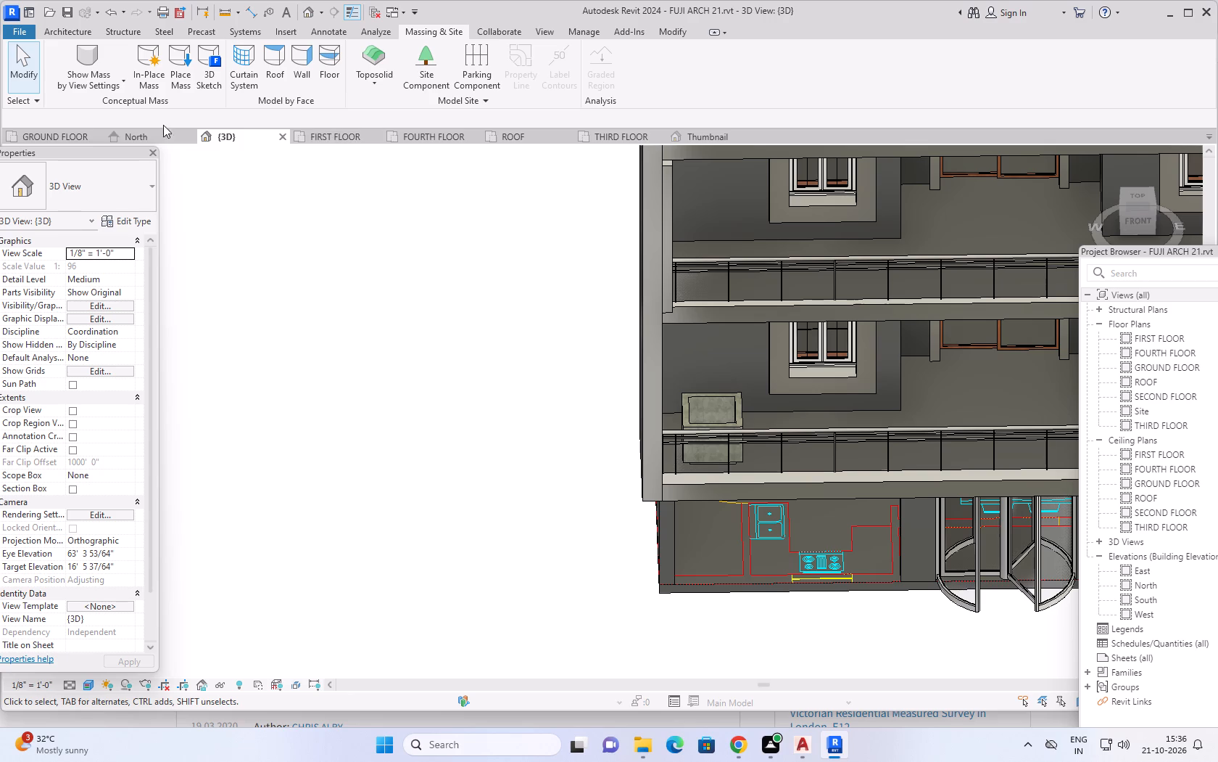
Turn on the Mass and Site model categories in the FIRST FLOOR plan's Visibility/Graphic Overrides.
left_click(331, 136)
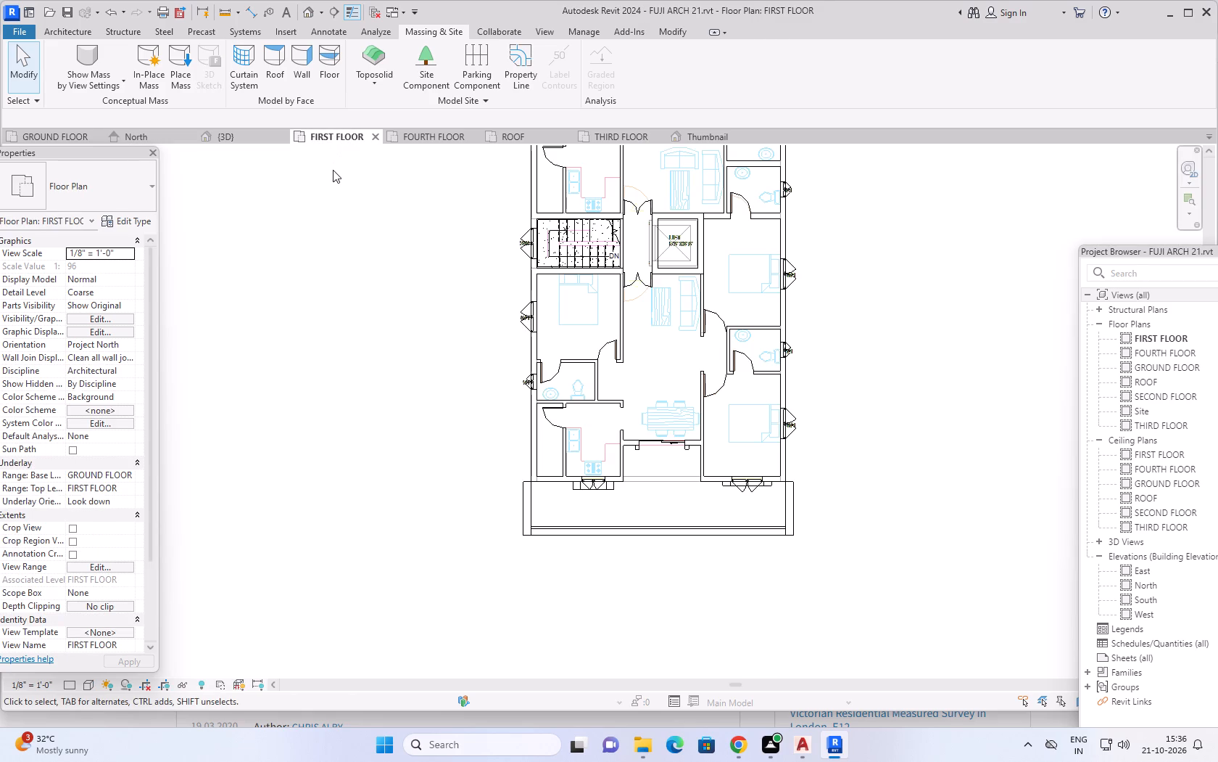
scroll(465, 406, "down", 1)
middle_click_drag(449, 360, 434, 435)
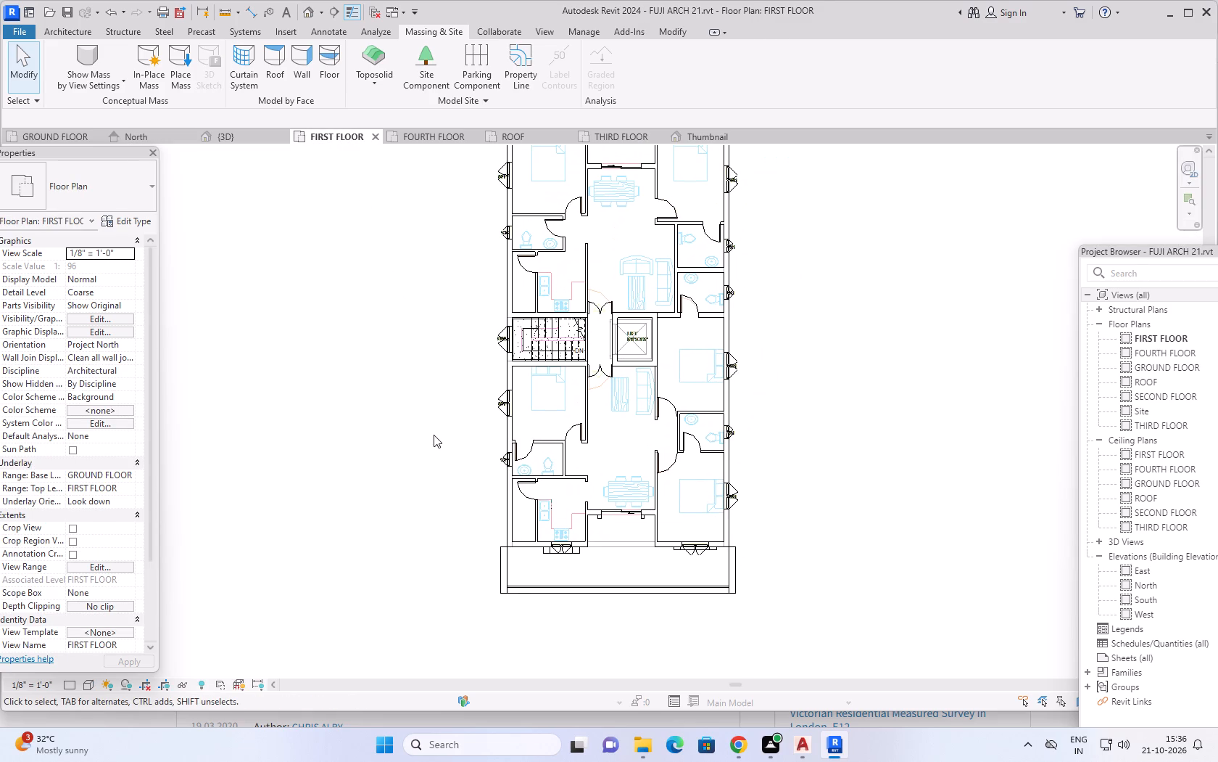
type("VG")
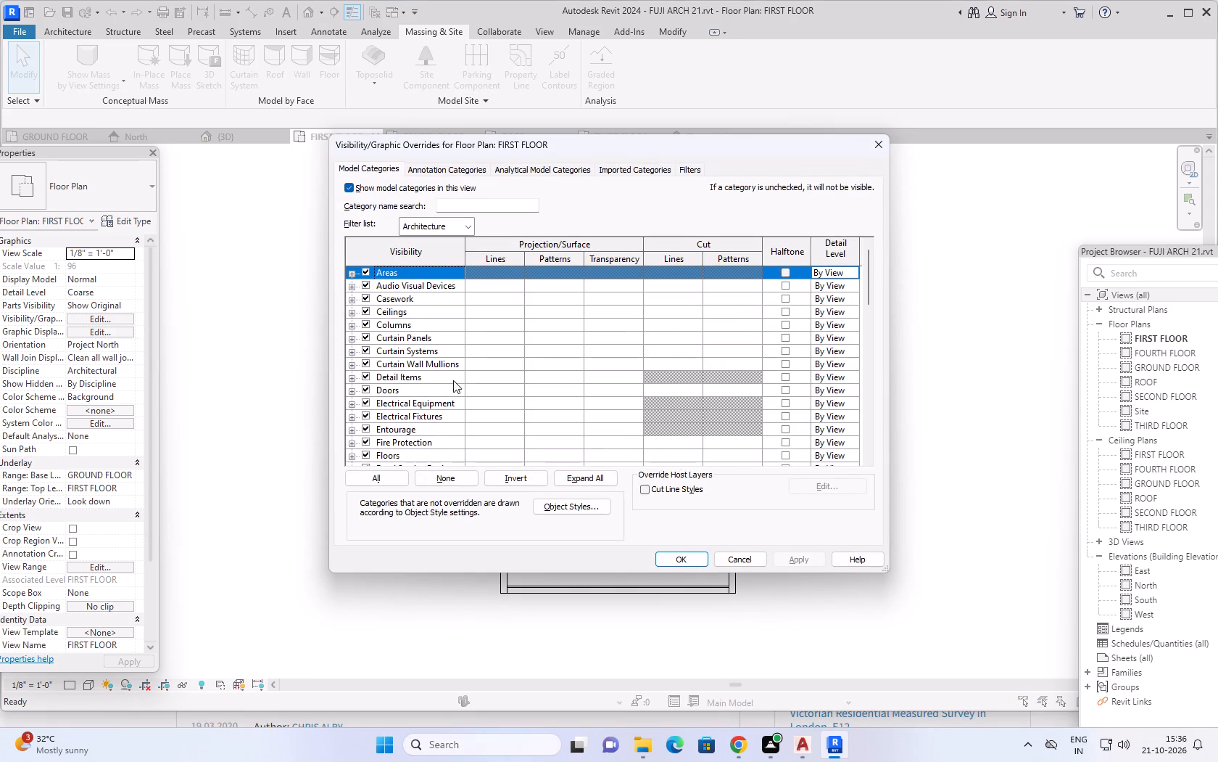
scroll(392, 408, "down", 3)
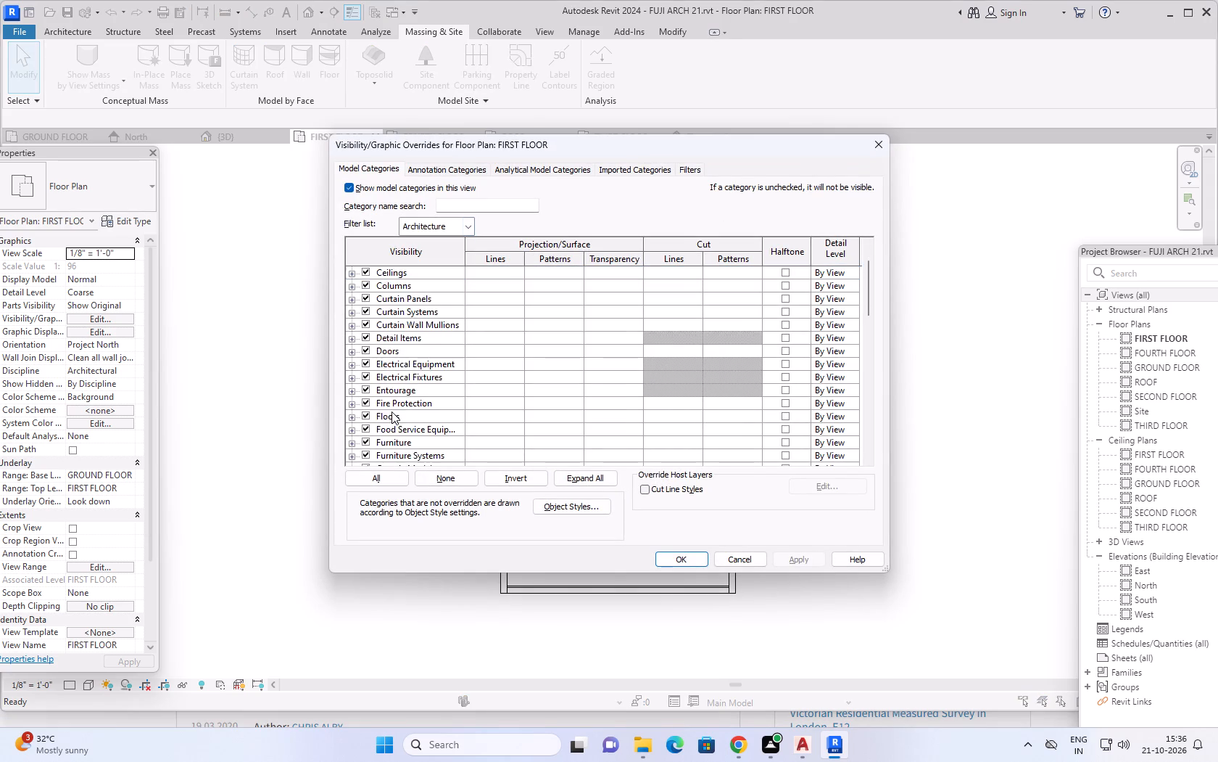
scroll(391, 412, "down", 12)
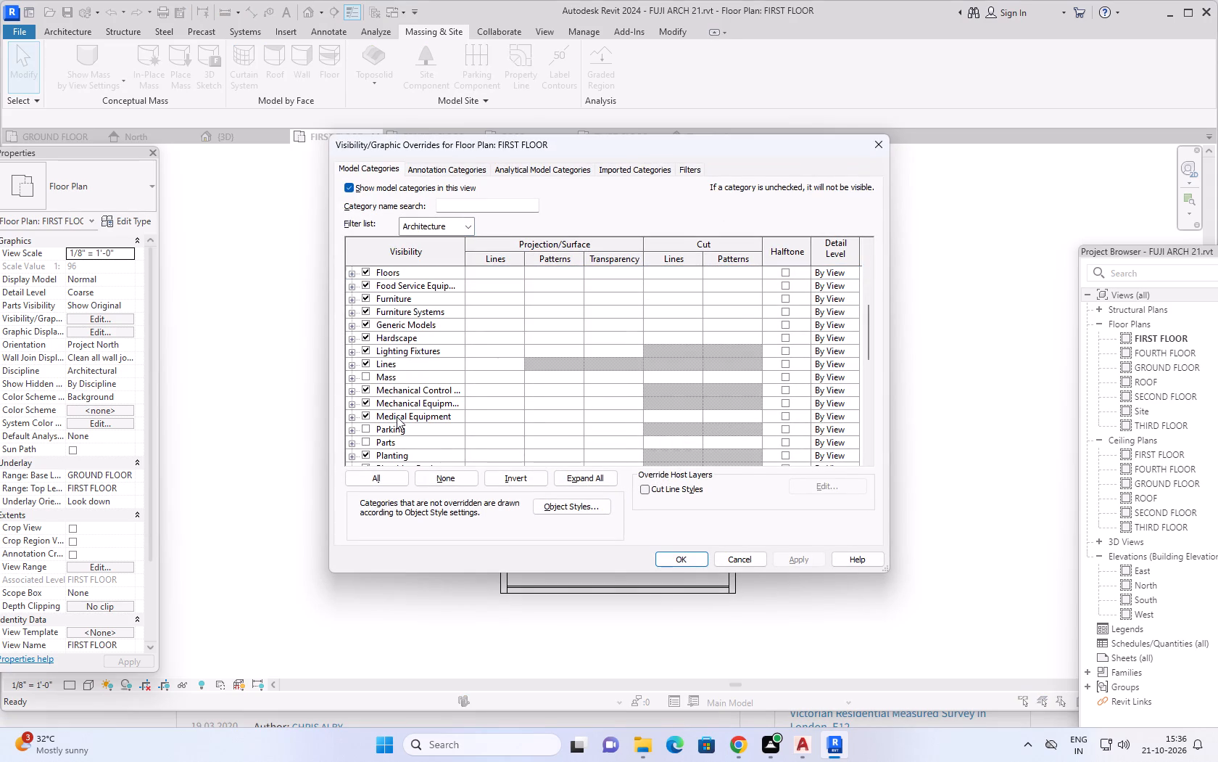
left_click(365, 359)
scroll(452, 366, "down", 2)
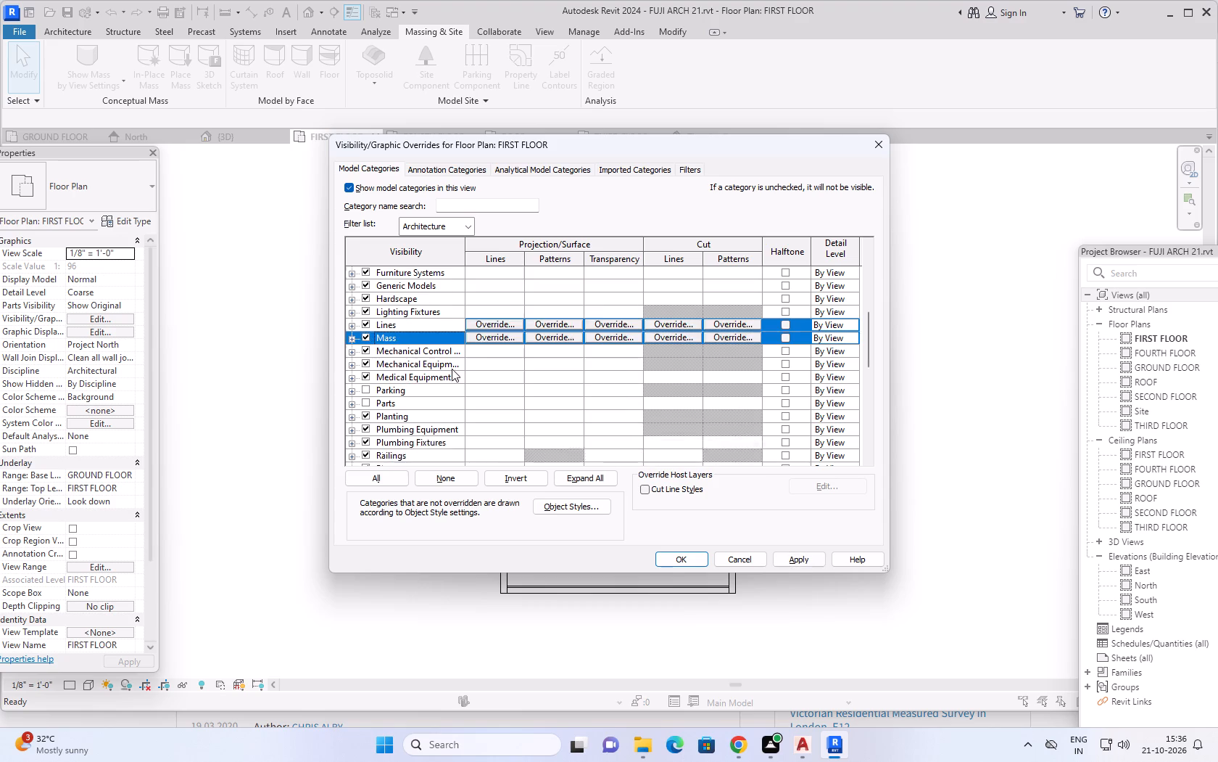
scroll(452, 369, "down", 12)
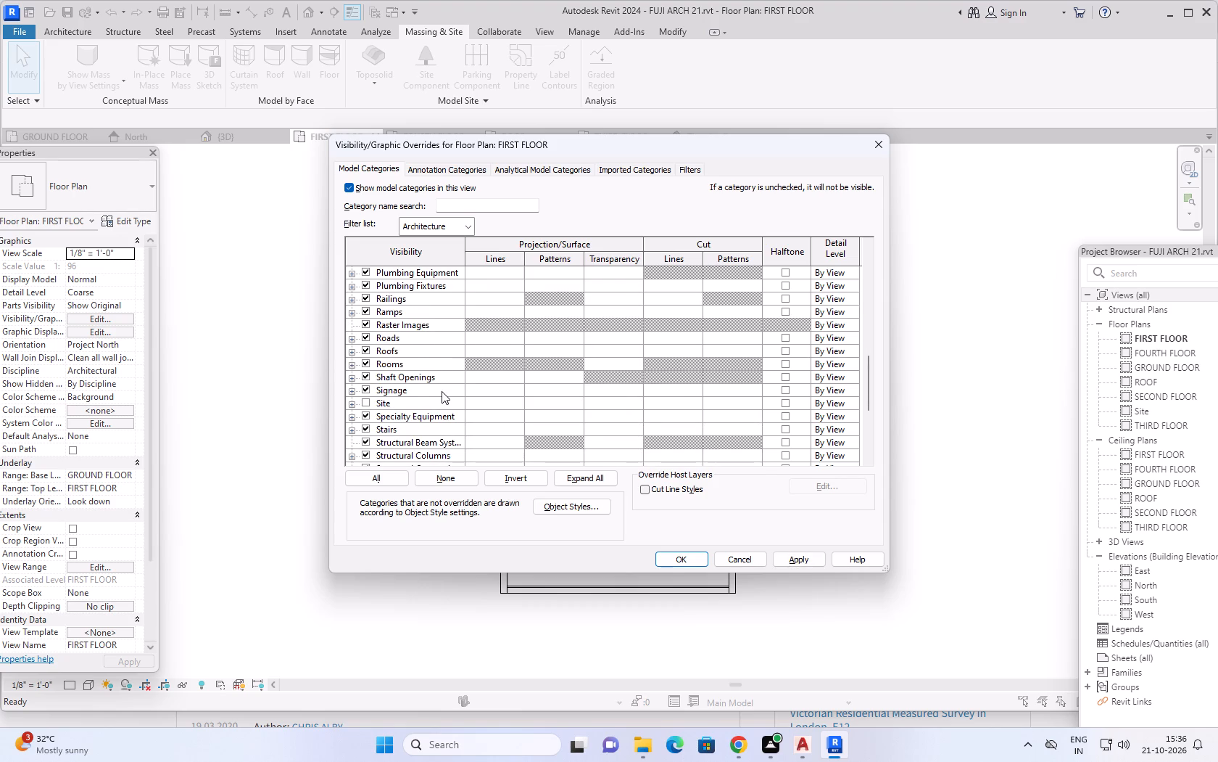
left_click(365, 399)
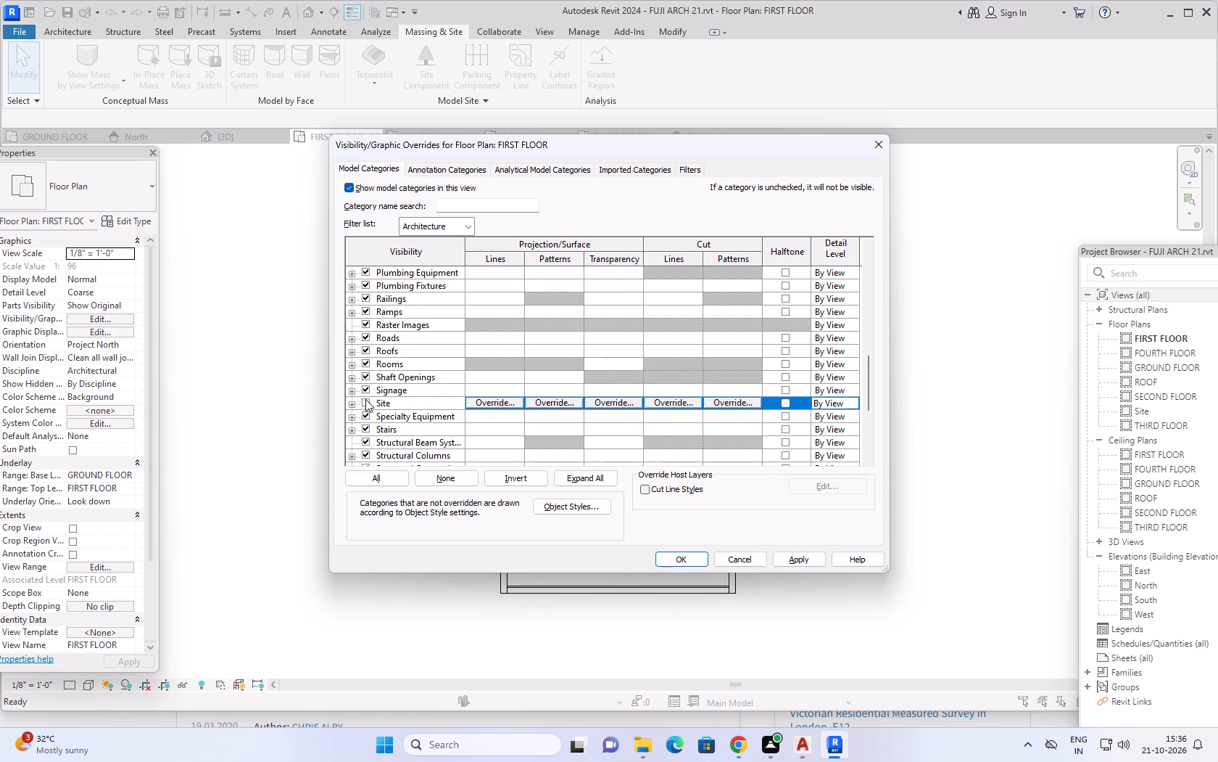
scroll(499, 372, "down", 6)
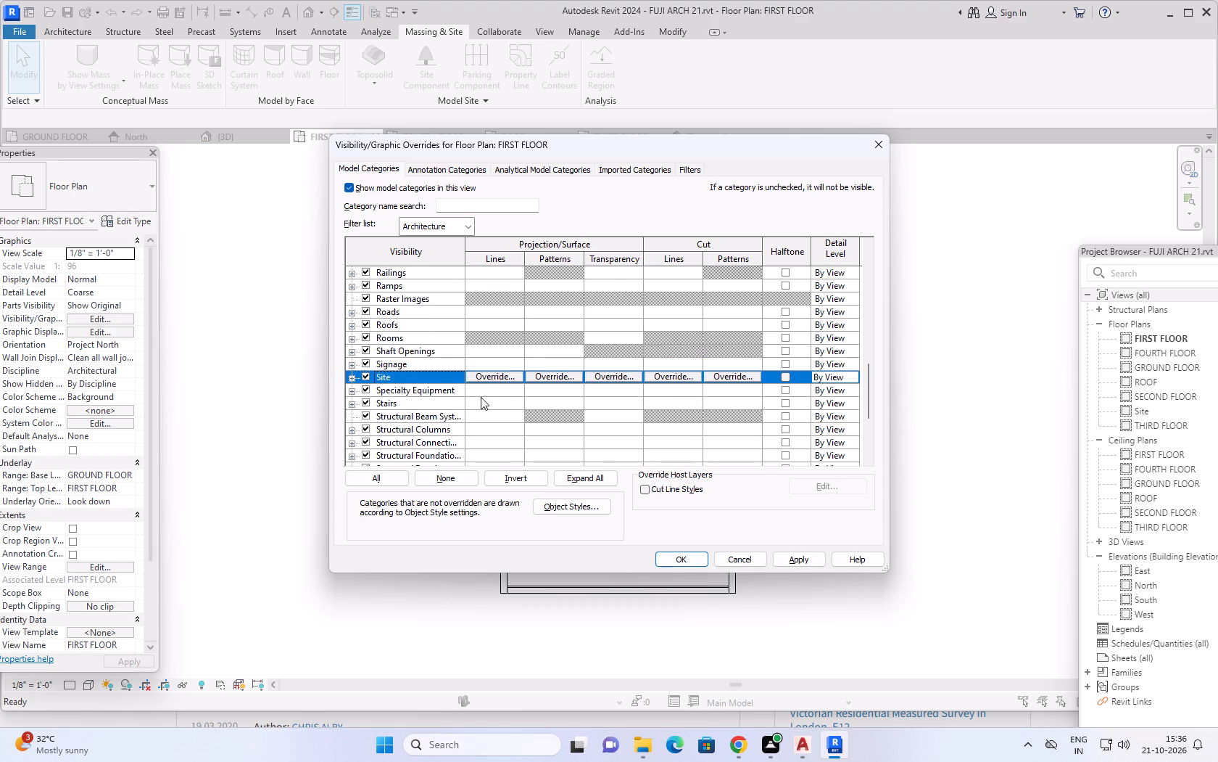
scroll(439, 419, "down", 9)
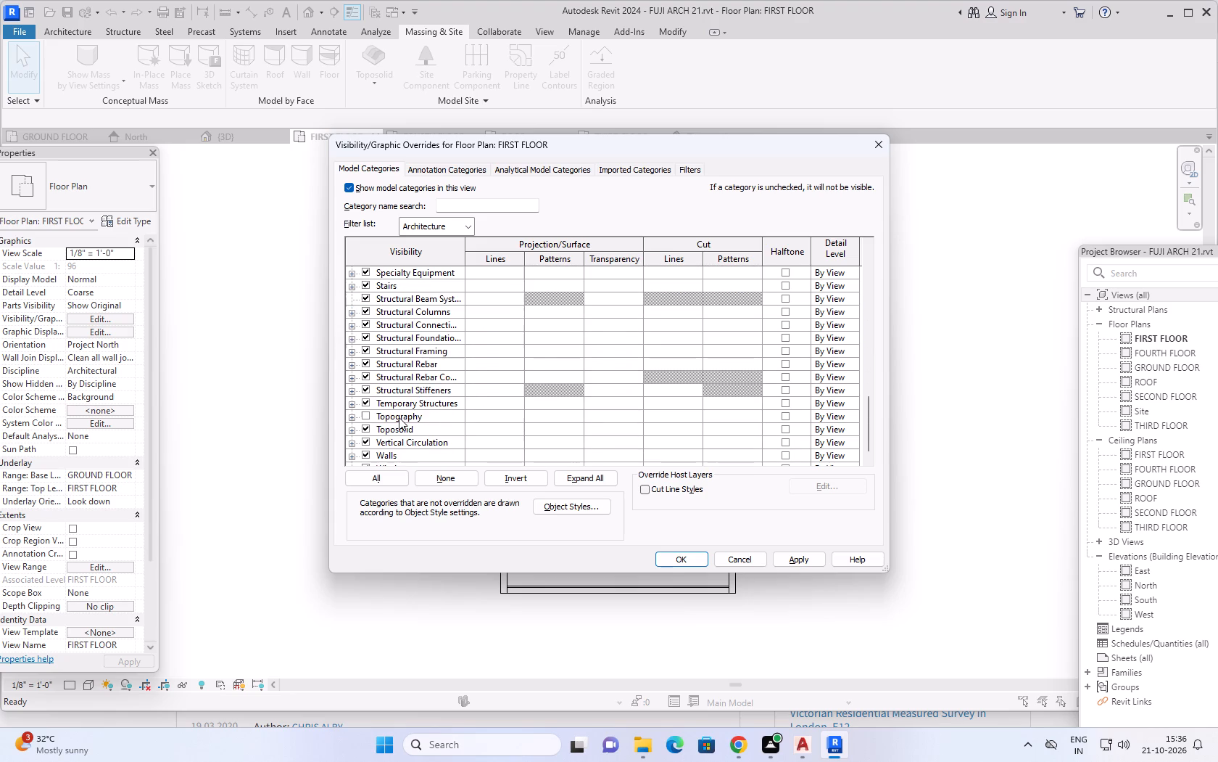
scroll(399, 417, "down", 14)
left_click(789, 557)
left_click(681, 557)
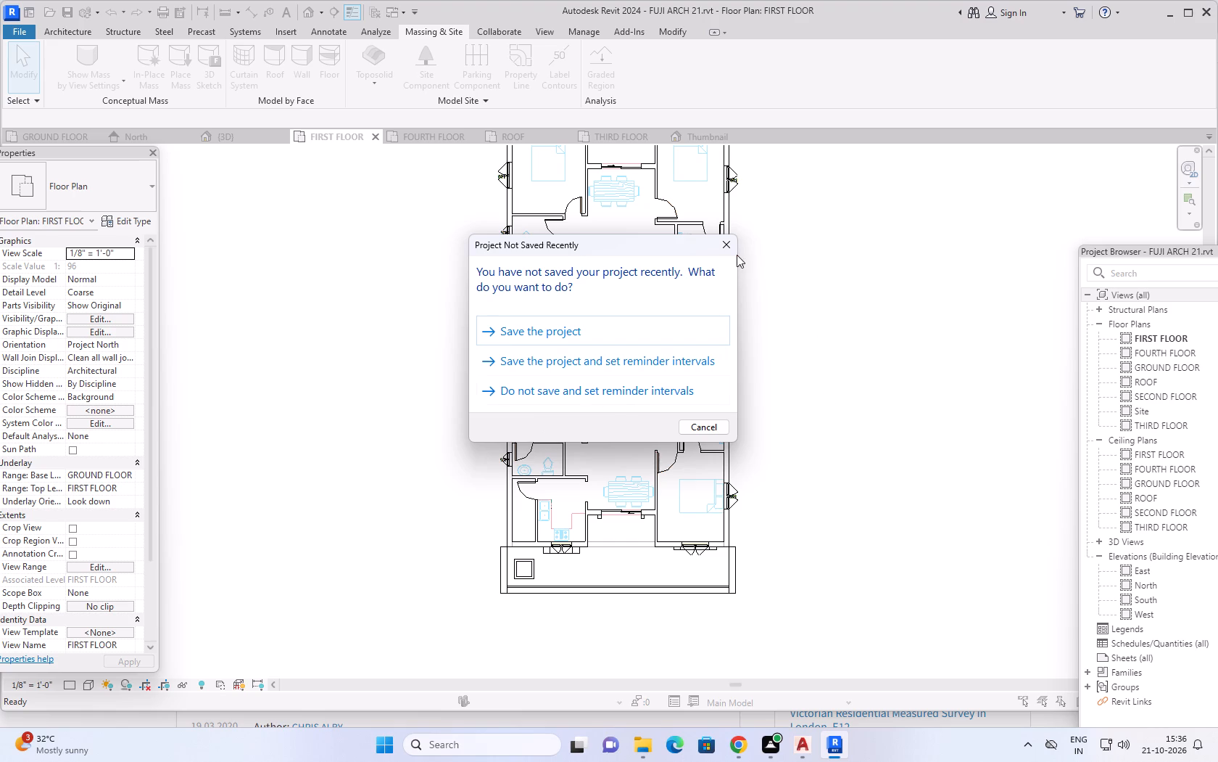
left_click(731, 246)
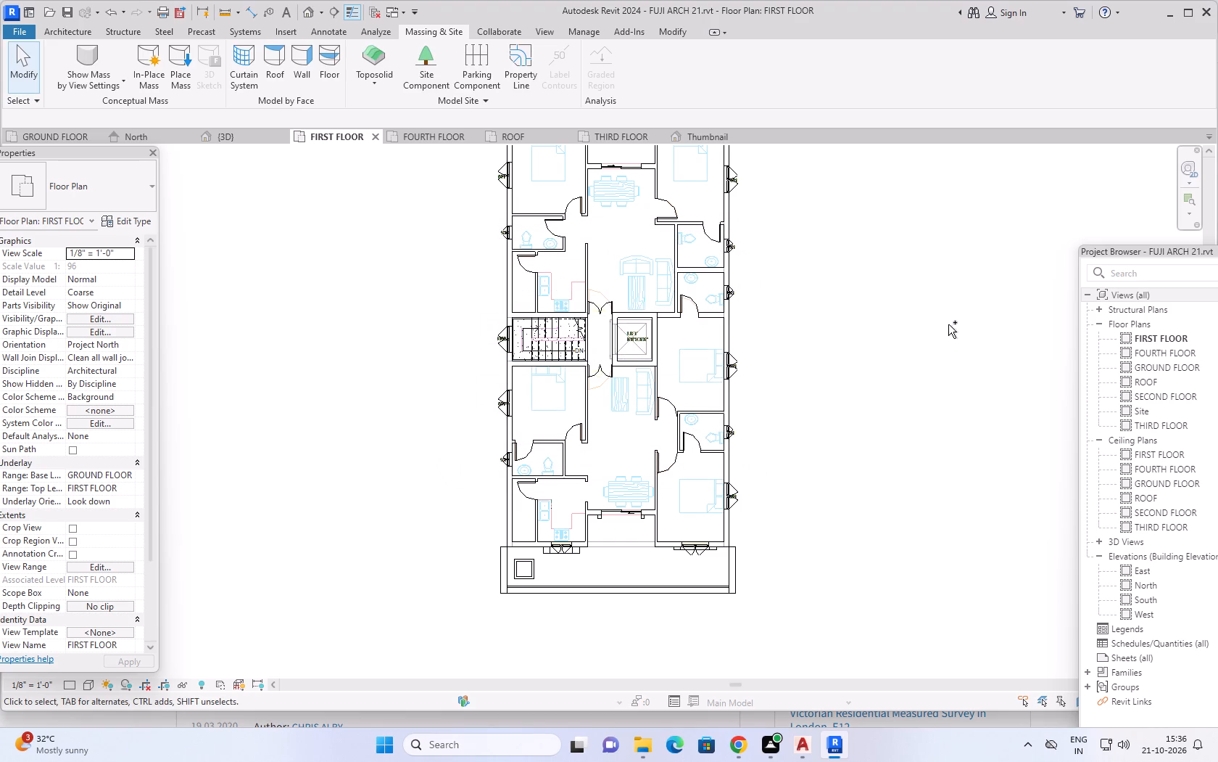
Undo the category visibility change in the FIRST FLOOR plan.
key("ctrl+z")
Save the project.
key("ctrl+s")
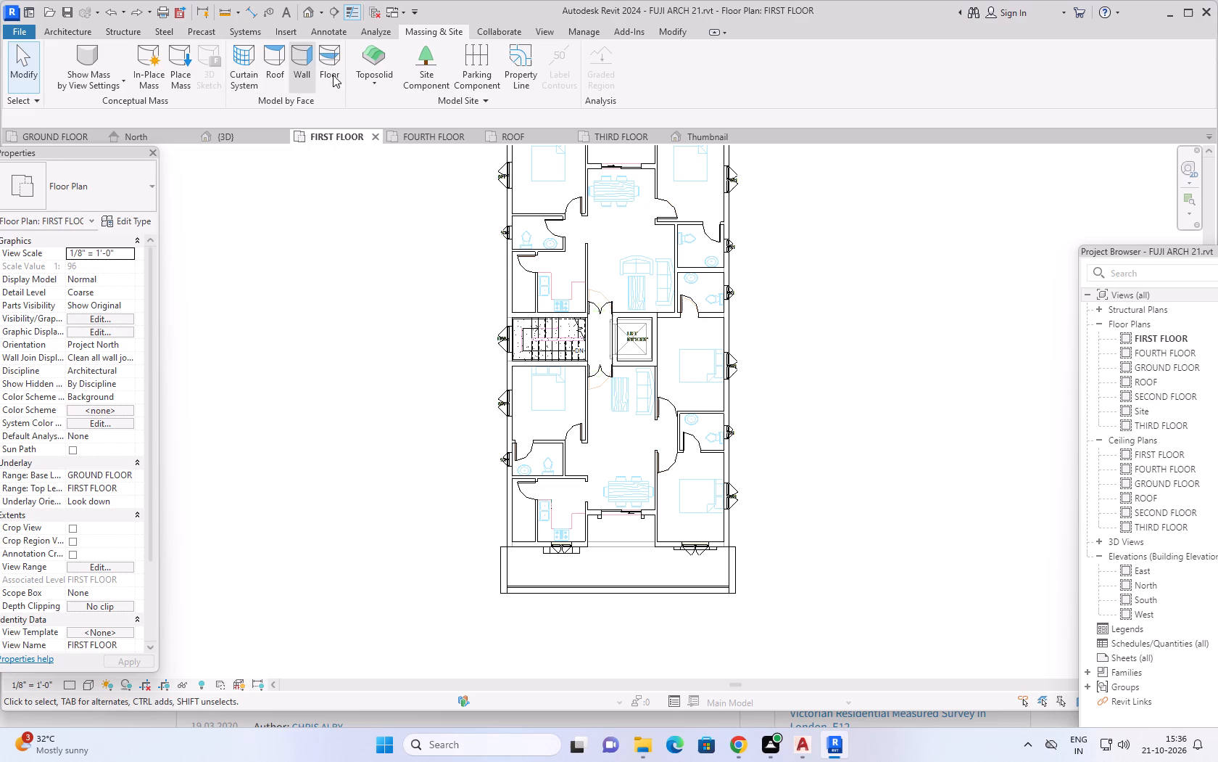
Start a site component and duplicate the 36" x 36" planter type under the name 2'X2'.
left_click(424, 60)
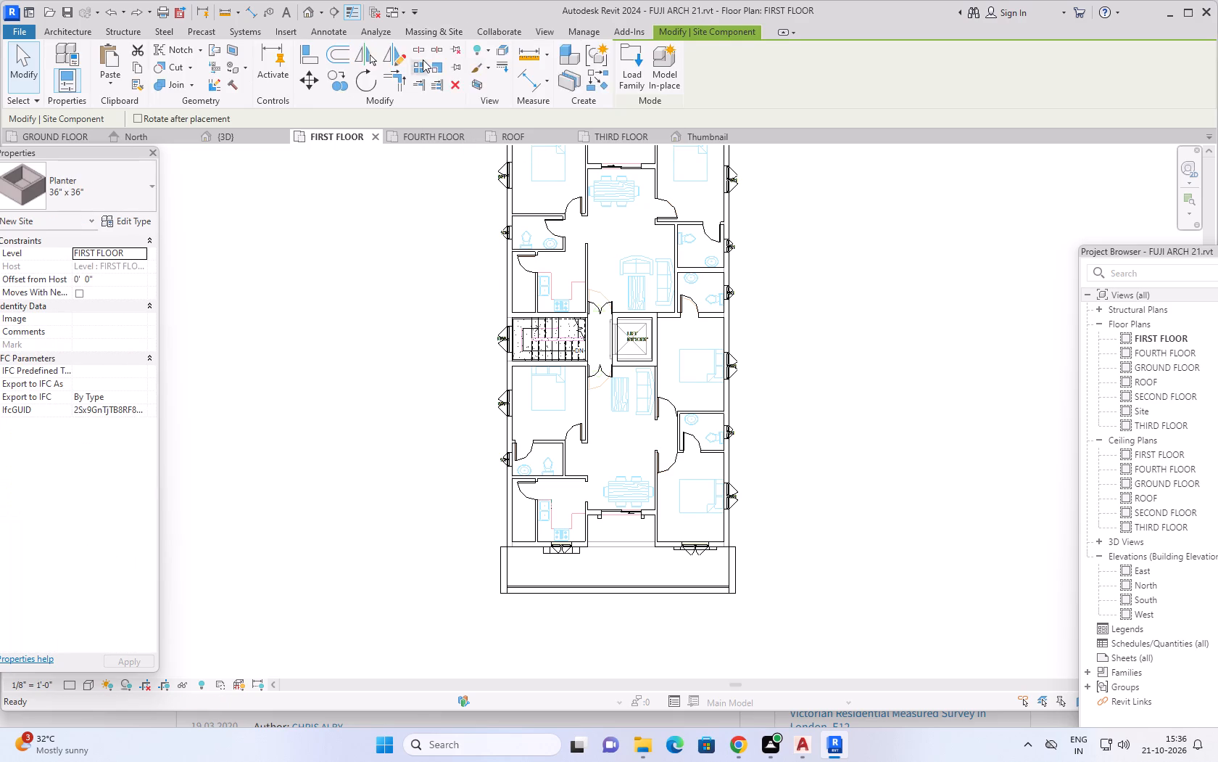
left_click(128, 221)
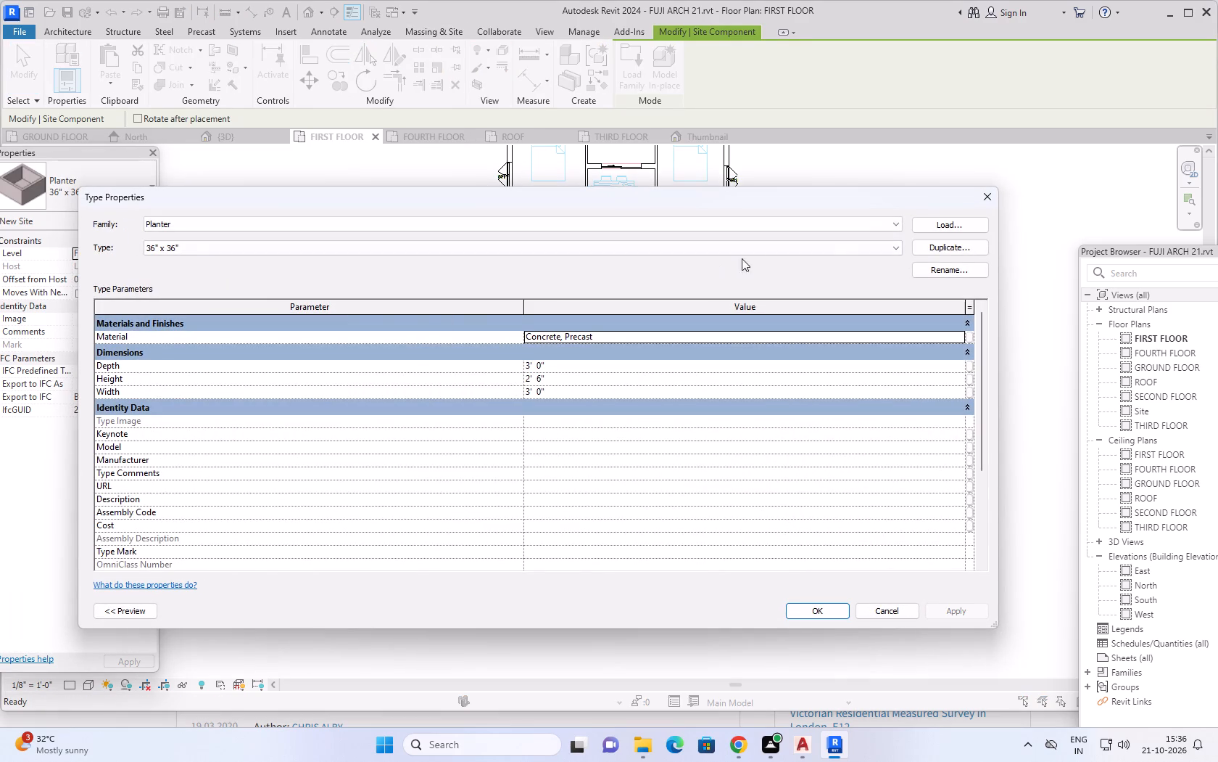
left_click(959, 247)
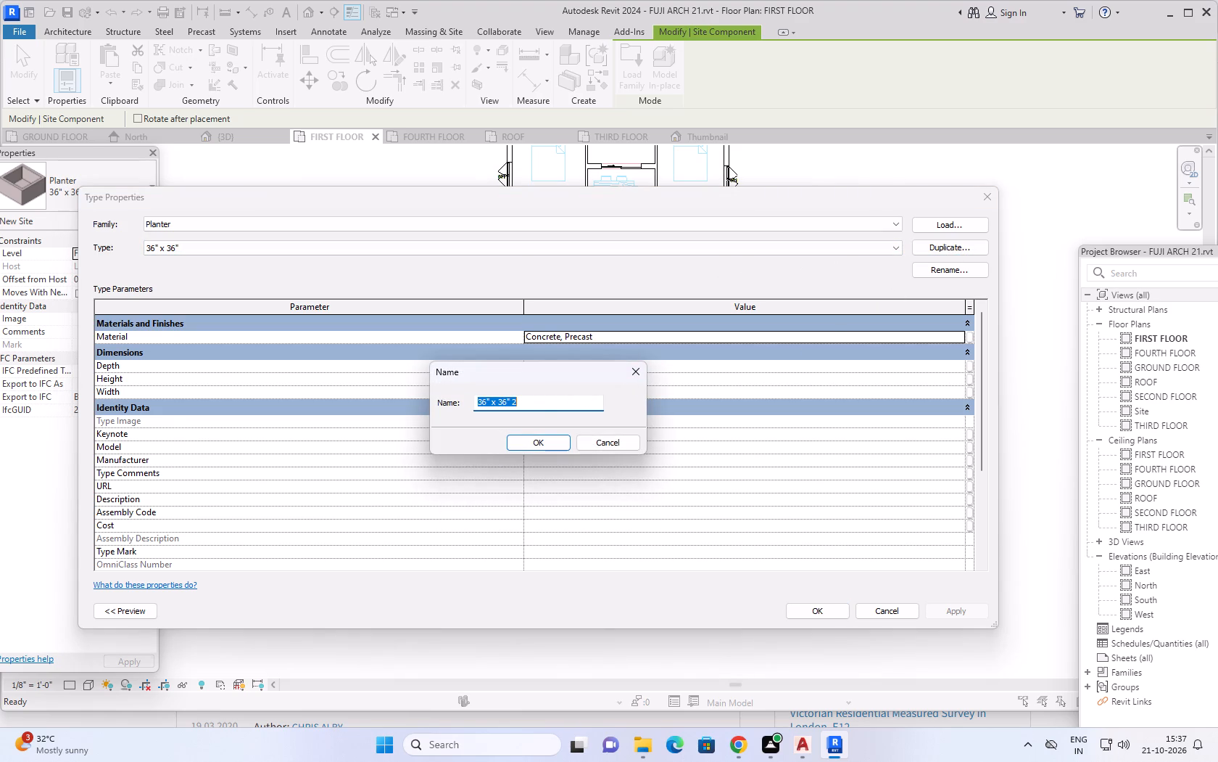
type("2'")
key("x")
type("2'")
key("Return")
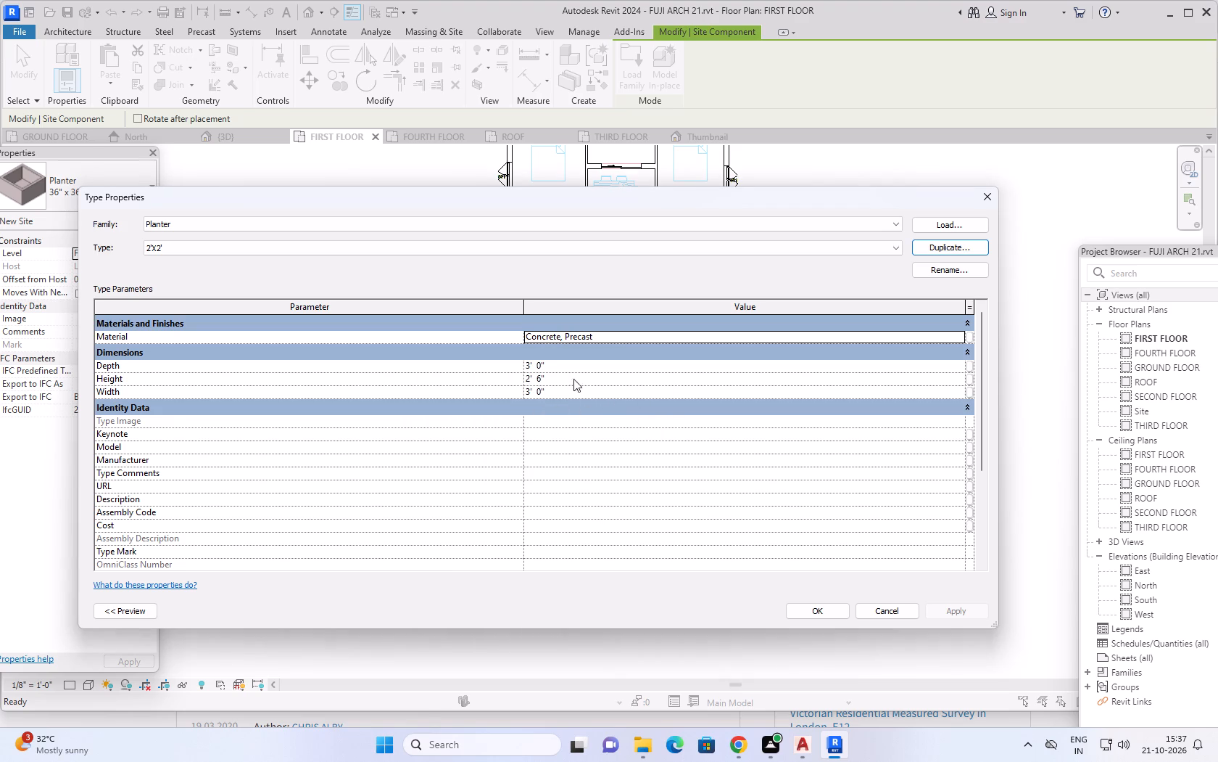
Set the 2'X2' planter type's width and depth to 2' and apply the changes.
left_click(559, 388)
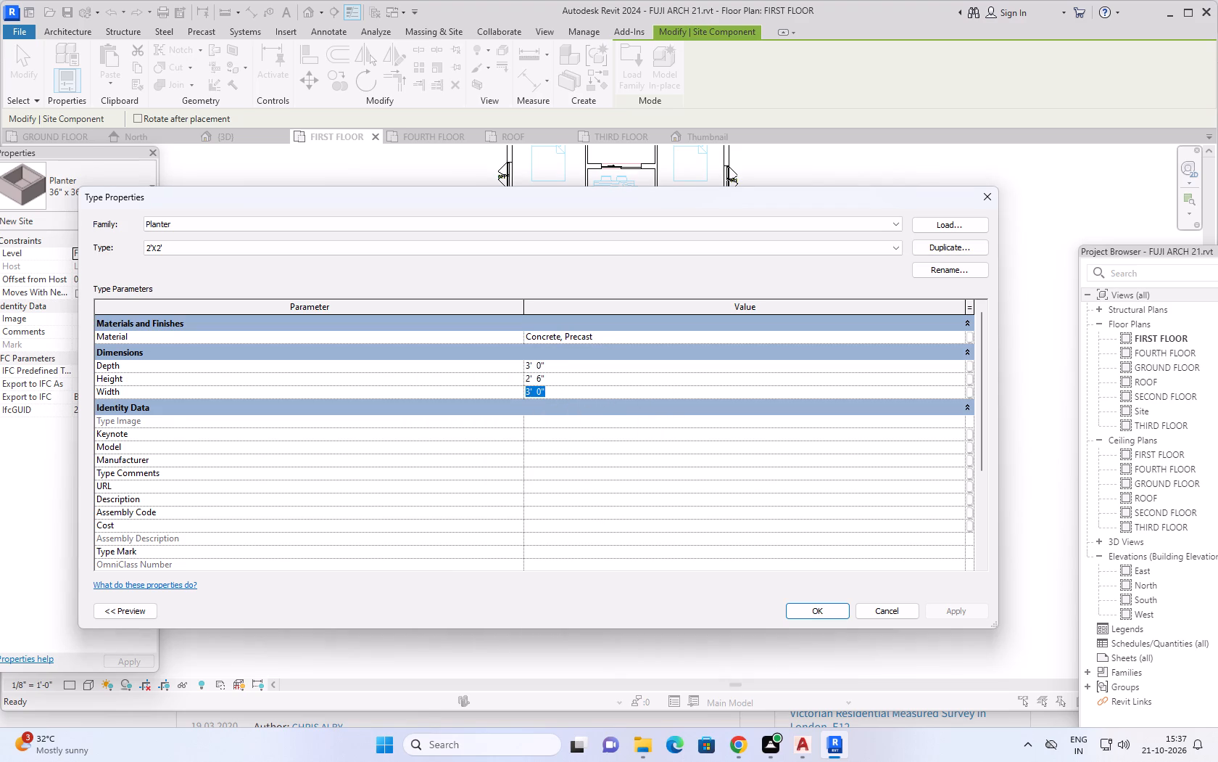
type("2'")
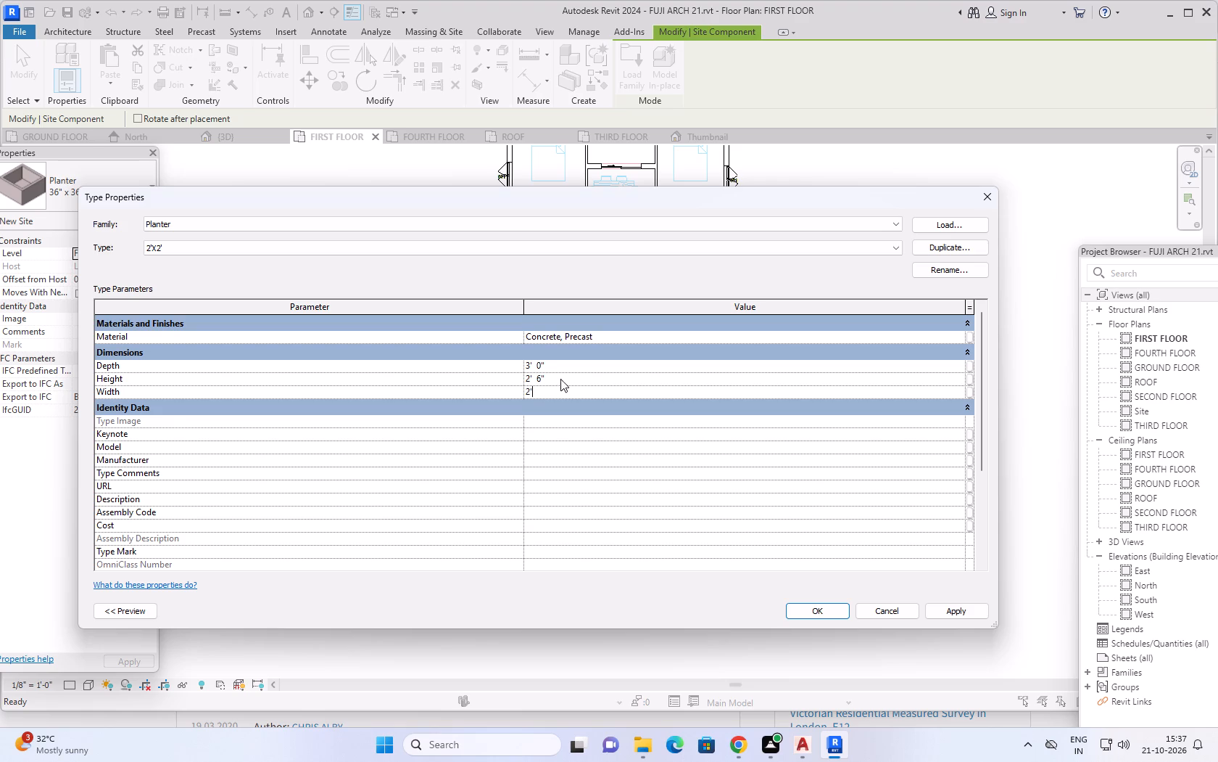
left_click(563, 362)
type("2'")
left_click(966, 607)
left_click(821, 610)
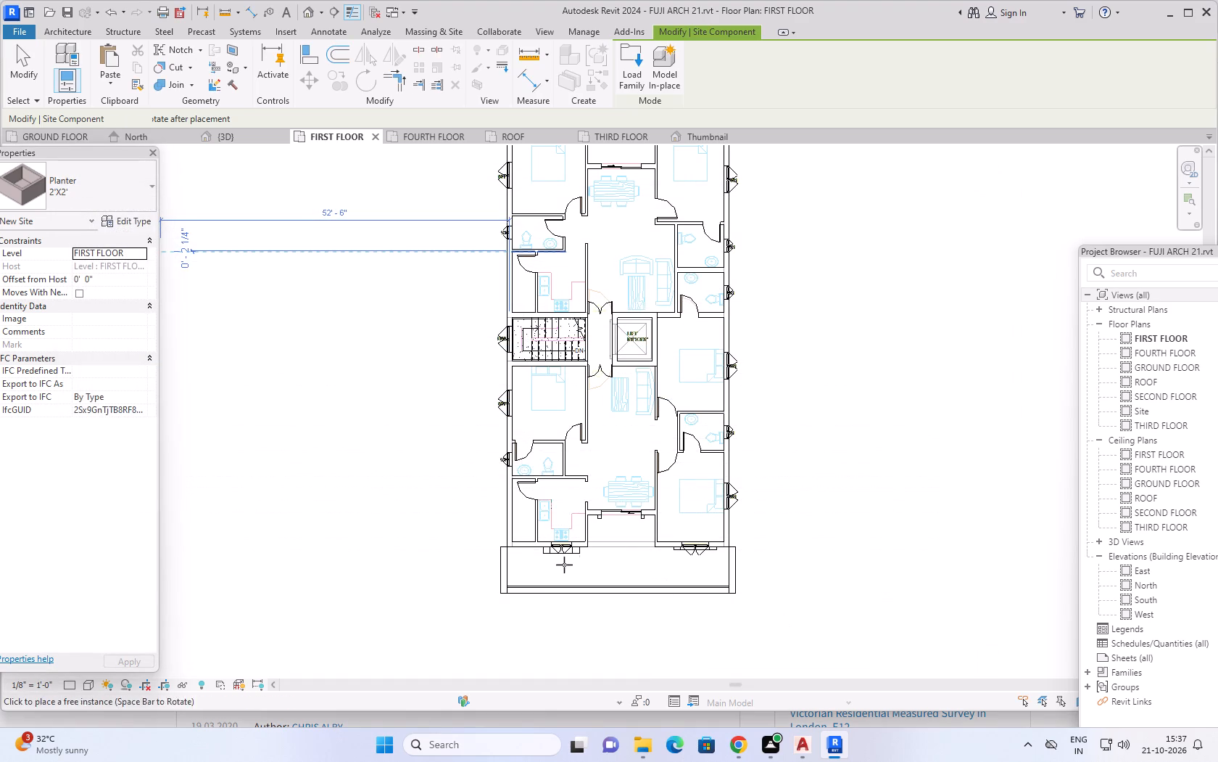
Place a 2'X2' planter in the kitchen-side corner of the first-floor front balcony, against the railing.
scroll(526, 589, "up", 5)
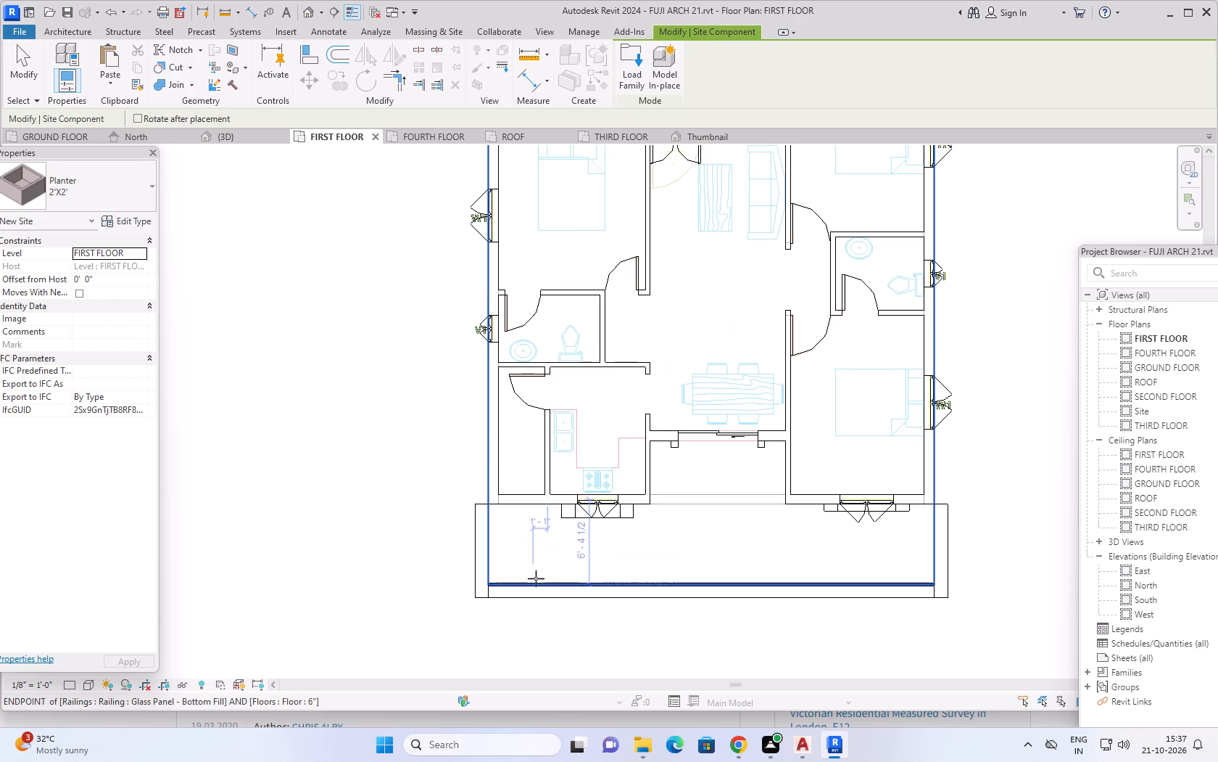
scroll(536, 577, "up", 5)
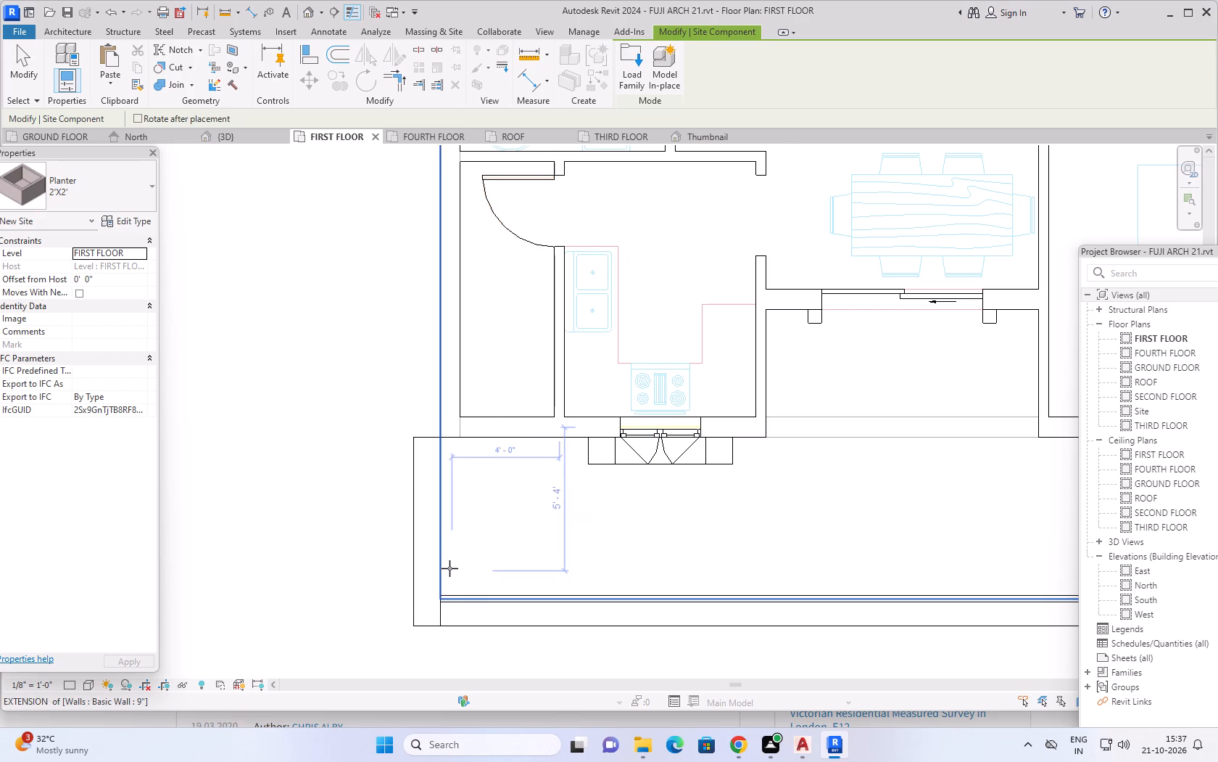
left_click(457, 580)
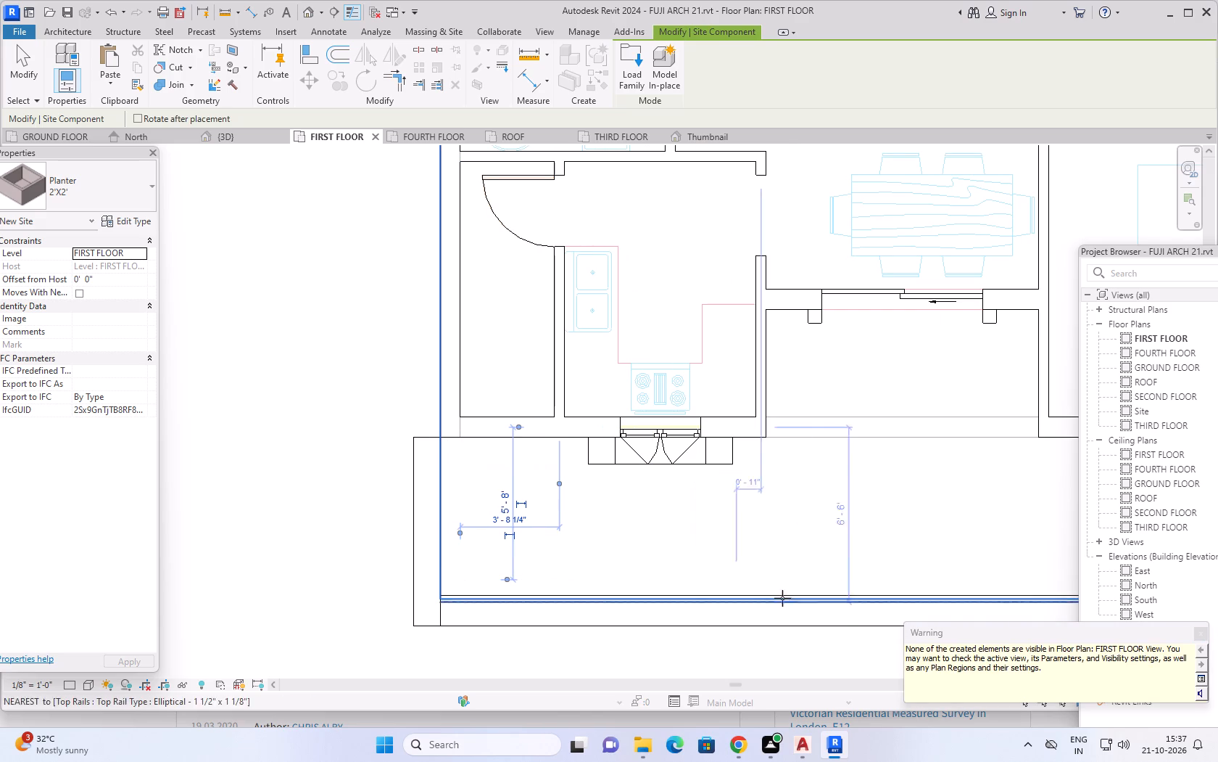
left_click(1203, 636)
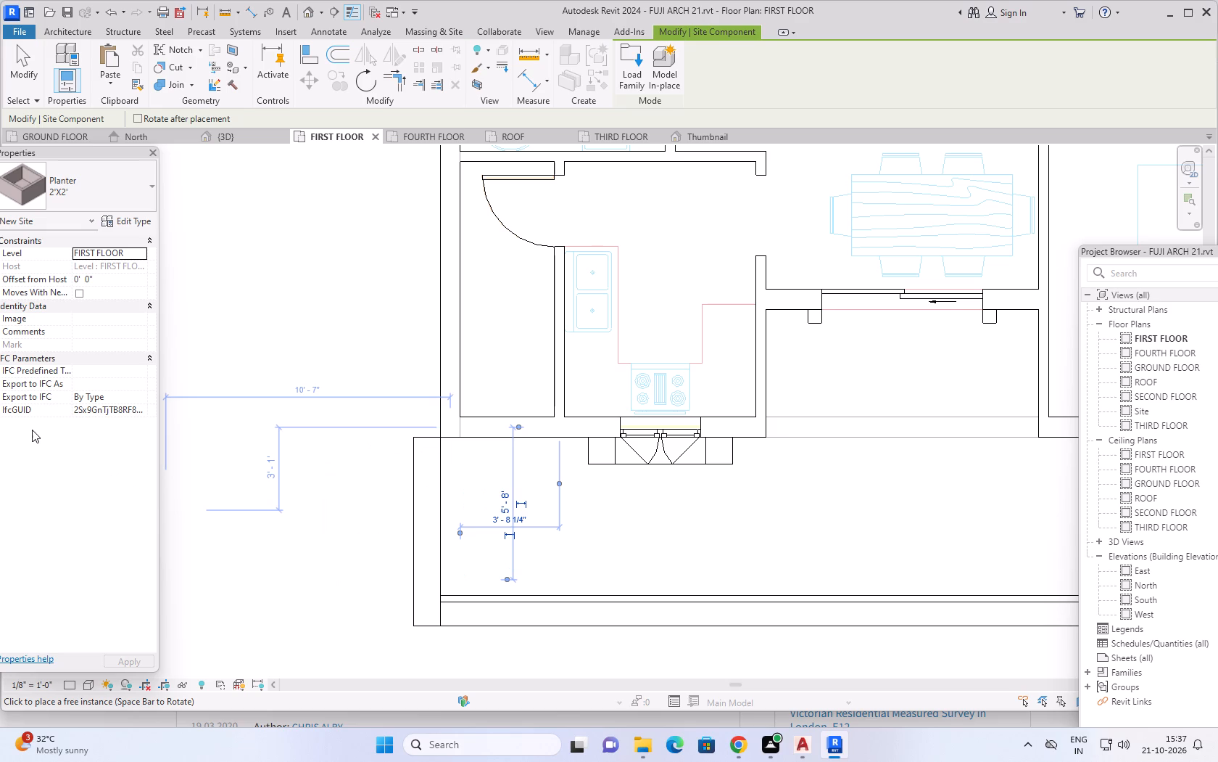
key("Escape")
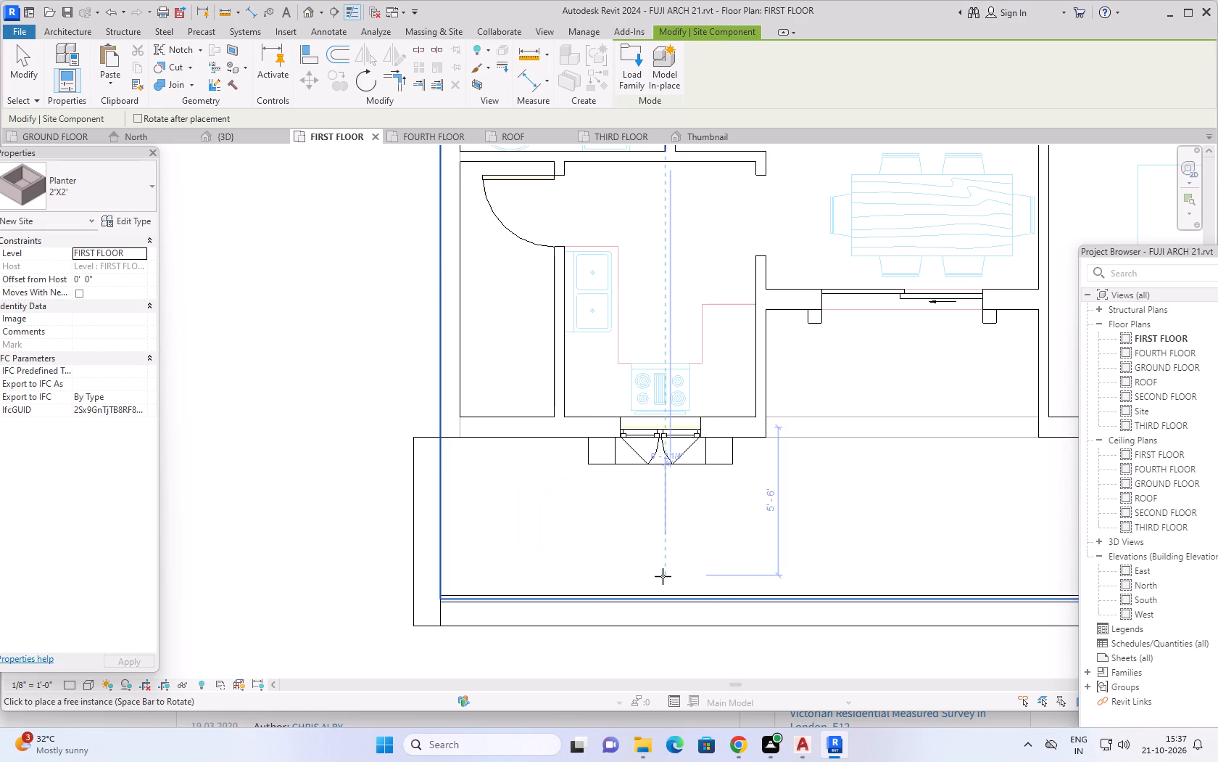
Turn on the Mass, Parking, Parts and Site model categories in the FIRST FLOOR plan's Visibility/Graphic Overrides.
key("v")
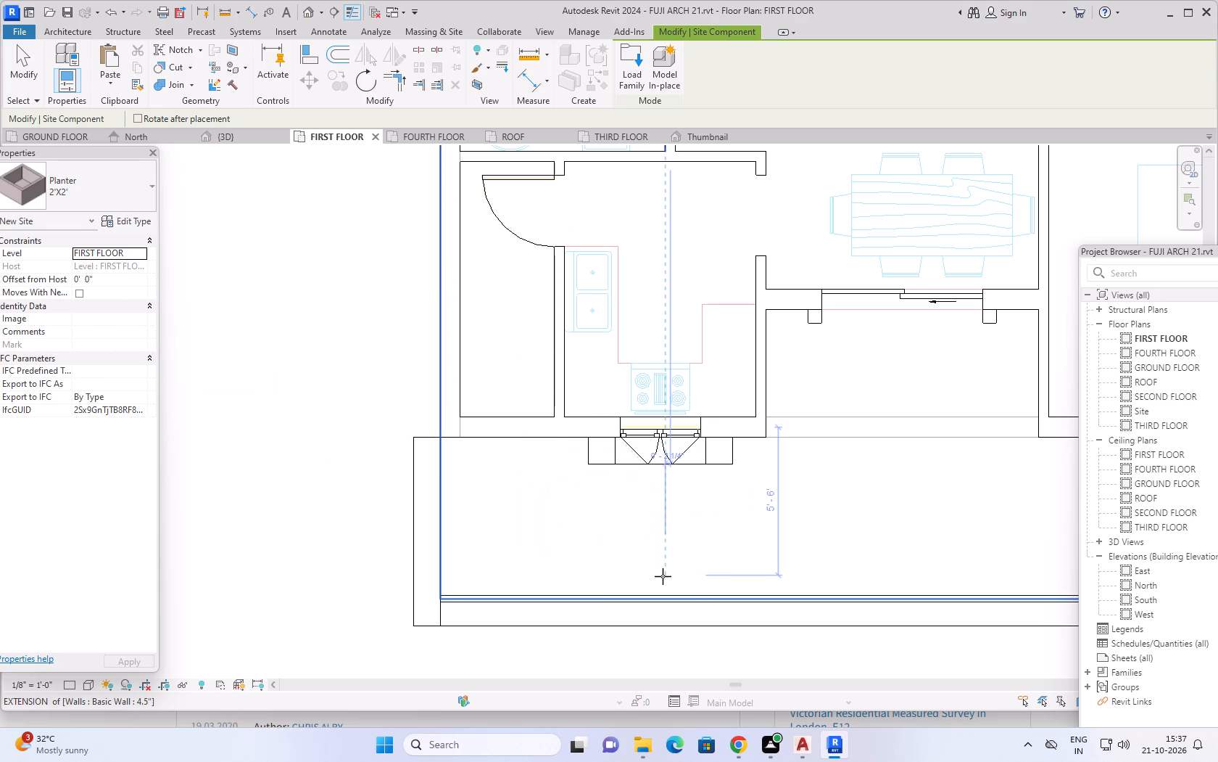
key("g")
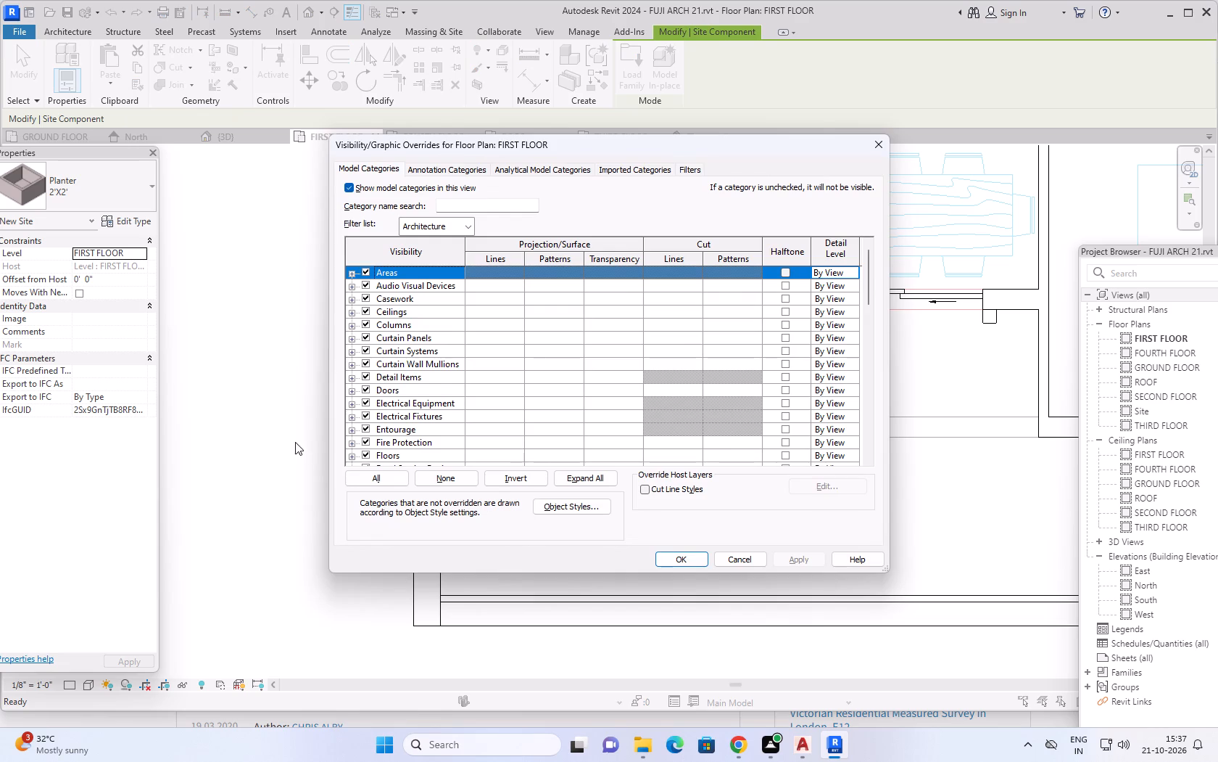
scroll(294, 441, "down", 3)
scroll(376, 381, "down", 12)
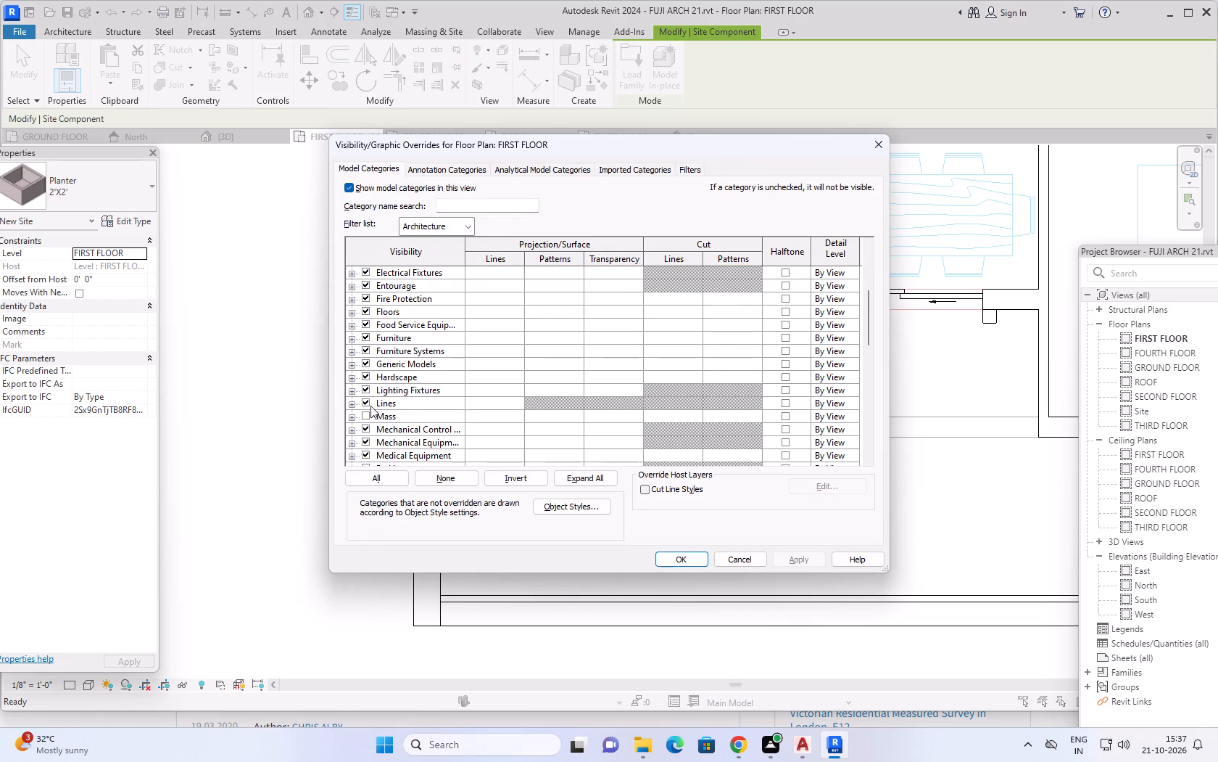
left_click(365, 403)
scroll(386, 396, "down", 3)
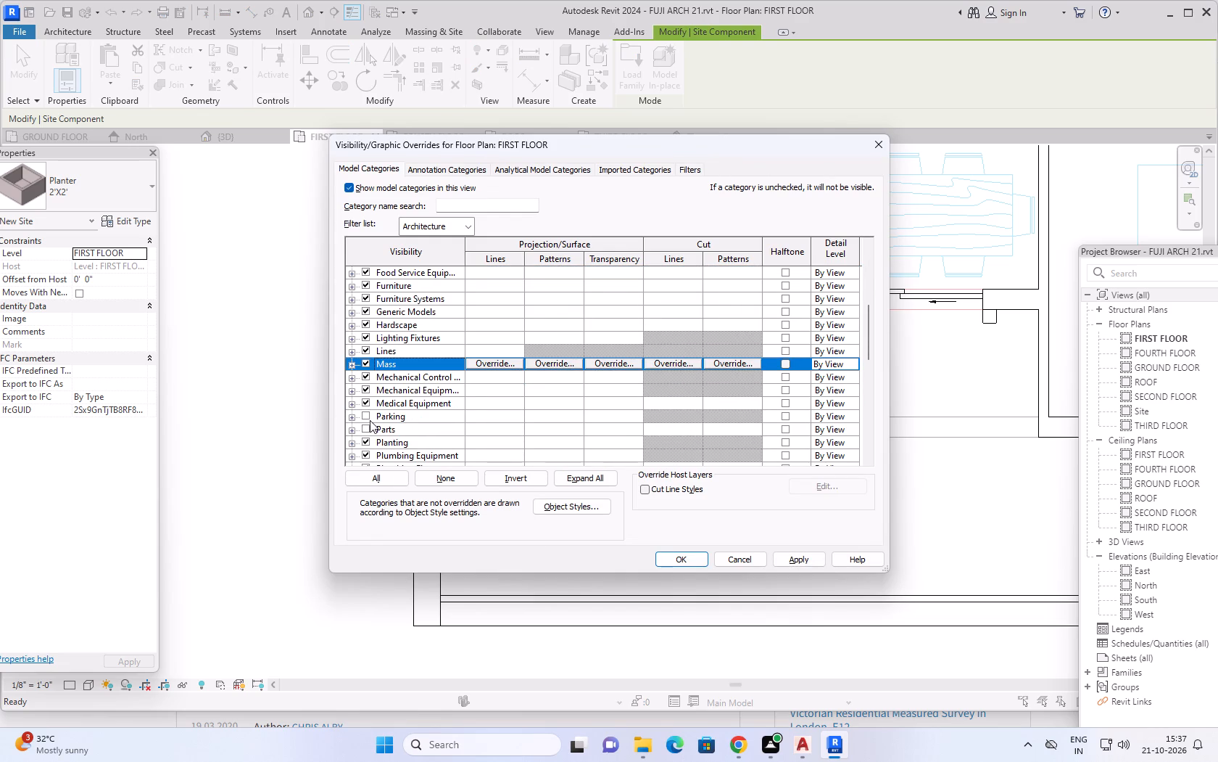
left_click(366, 414)
left_click(367, 425)
scroll(412, 385, "down", 2)
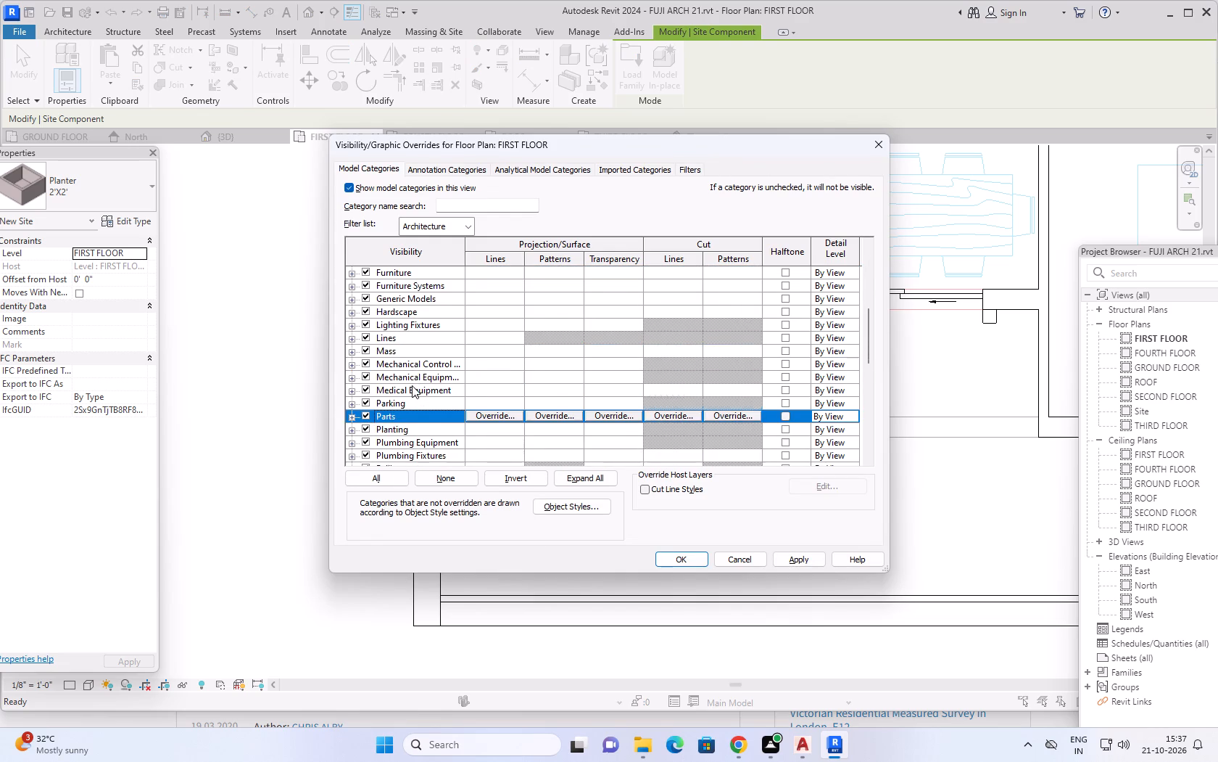
scroll(412, 385, "down", 15)
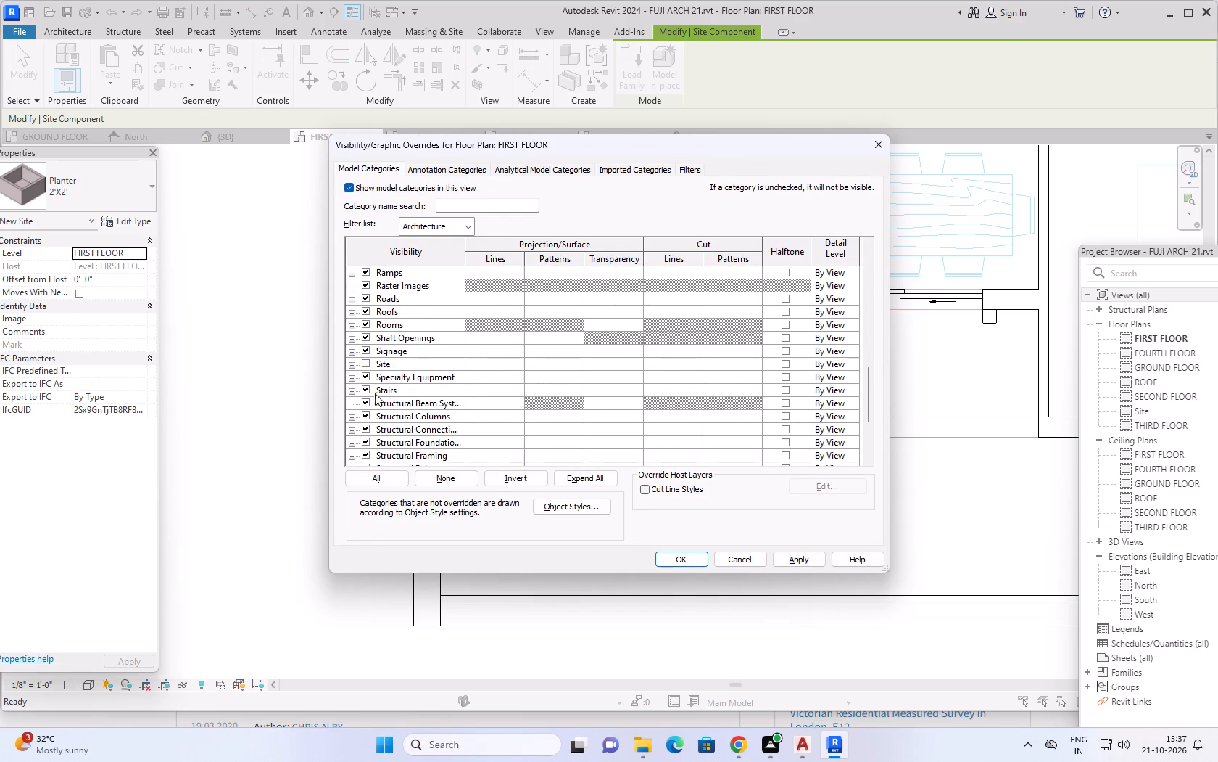
left_click(366, 363)
scroll(411, 381, "down", 15)
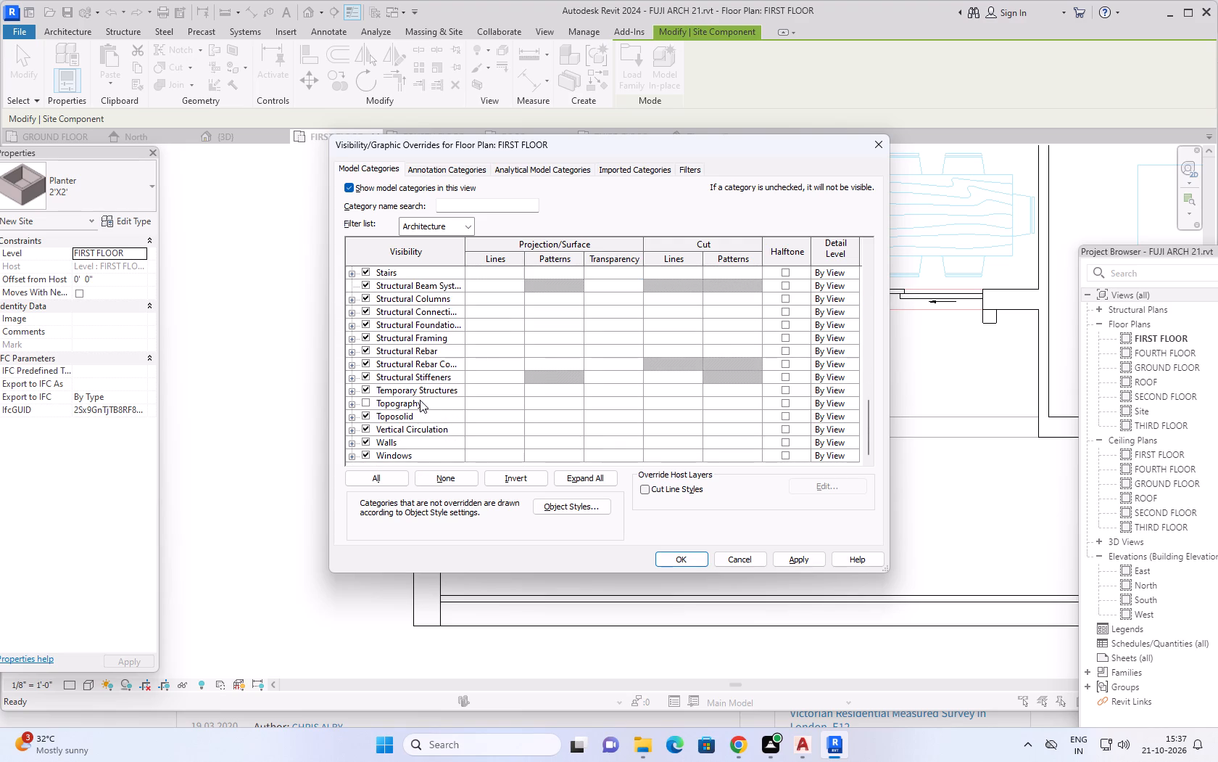
scroll(420, 400, "down", 2)
left_click(801, 555)
left_click(689, 560)
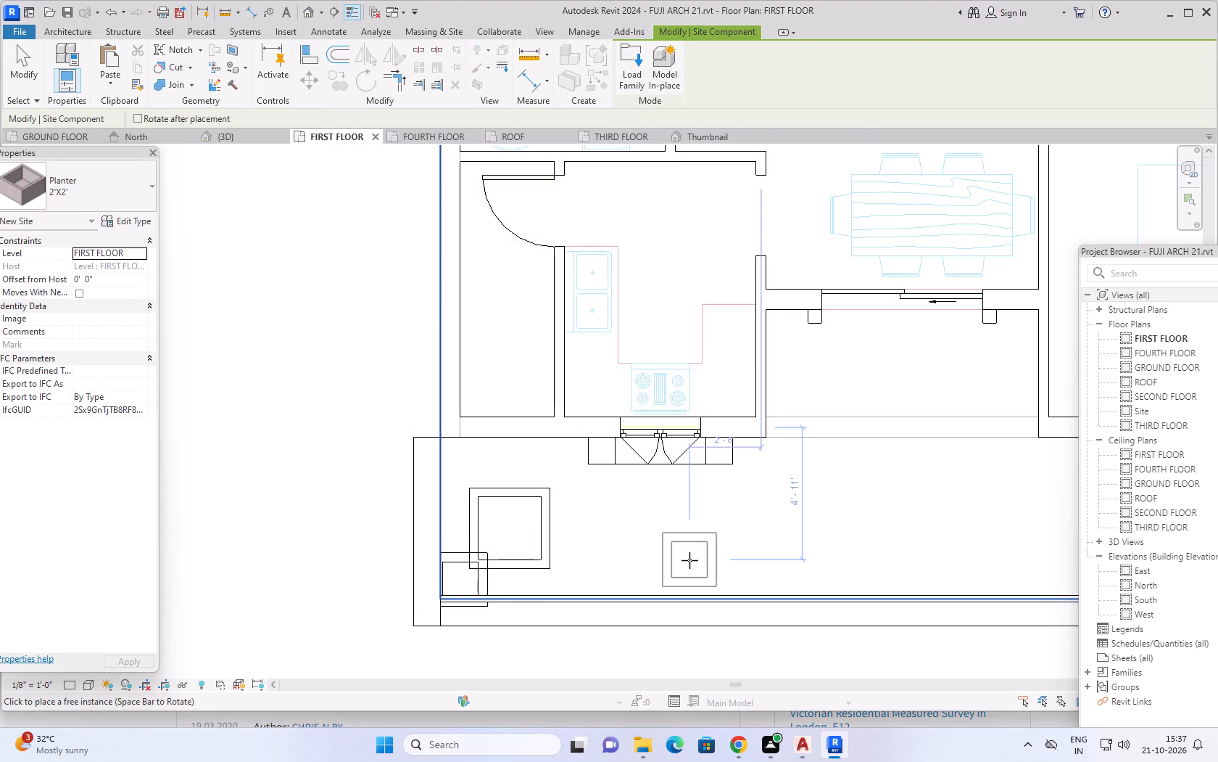
Place two 2'X2' planters on the front balcony, aligned with the 36" x 36" planter: one beside it, one near the bedroom-side end.
scroll(642, 523, "down", 6)
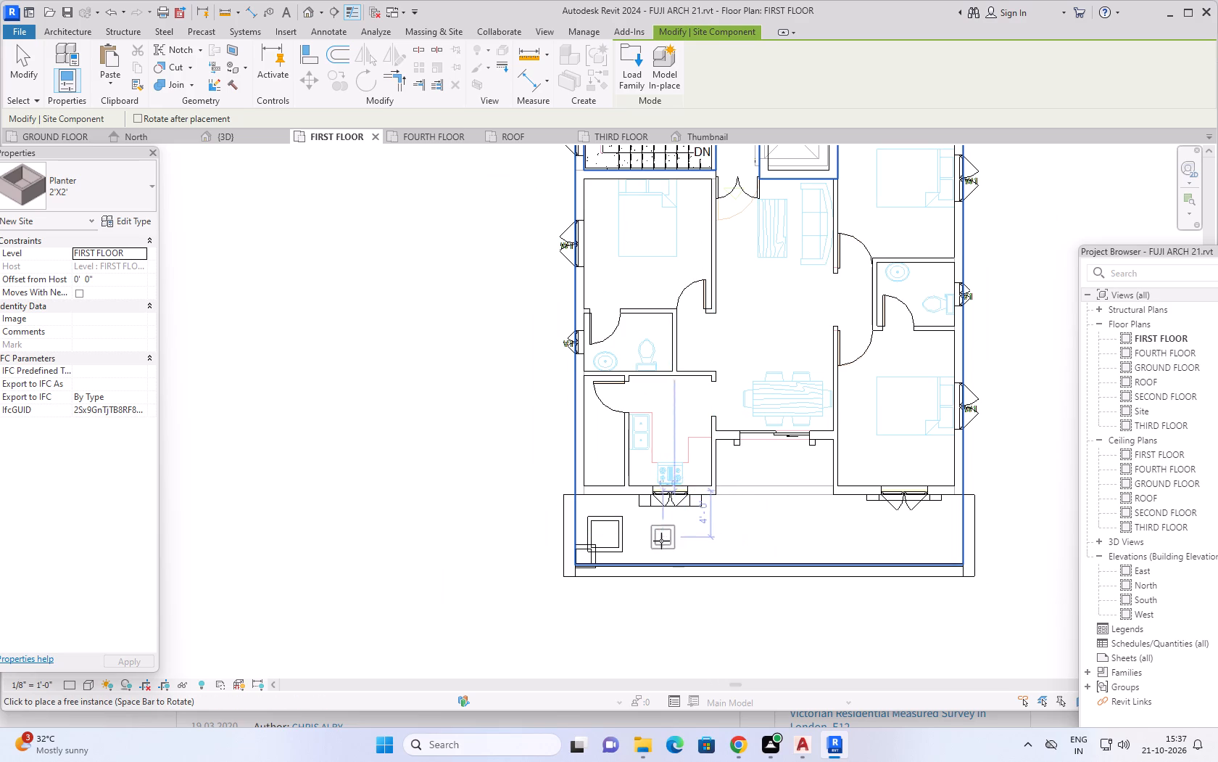
scroll(660, 542, "up", 4)
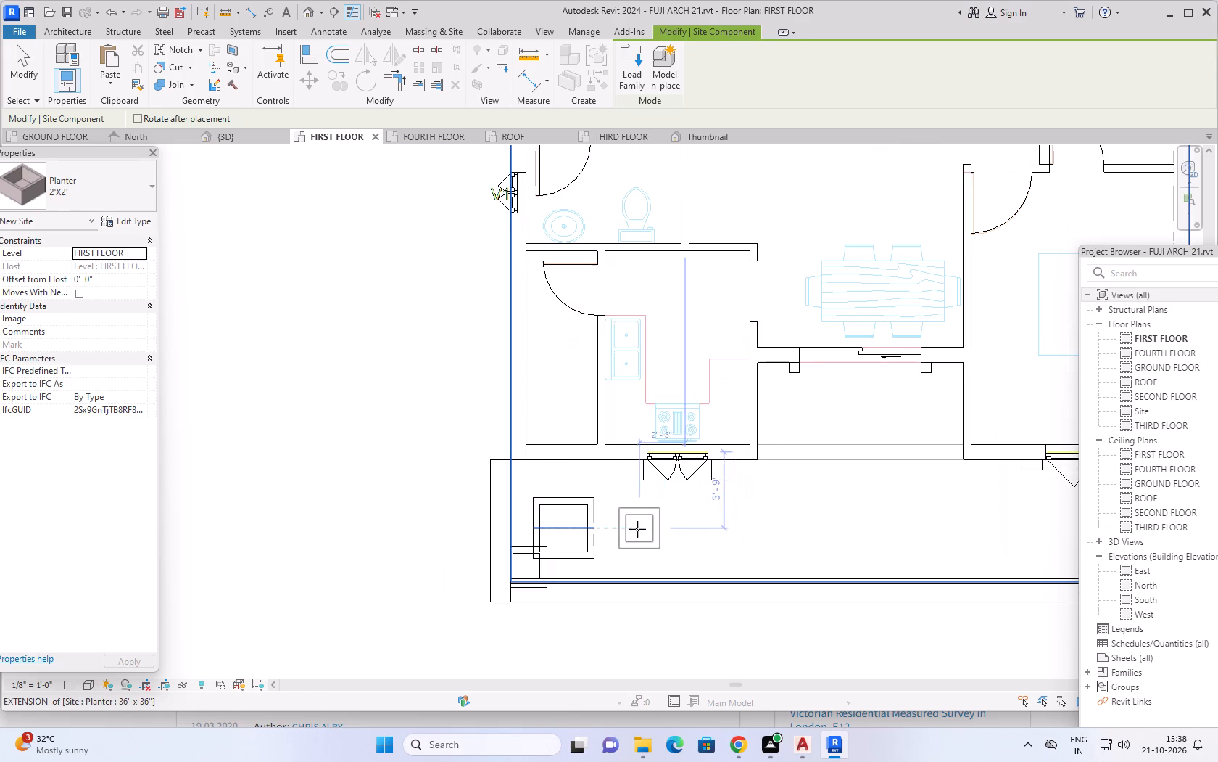
left_click(629, 524)
scroll(803, 537, "down", 2)
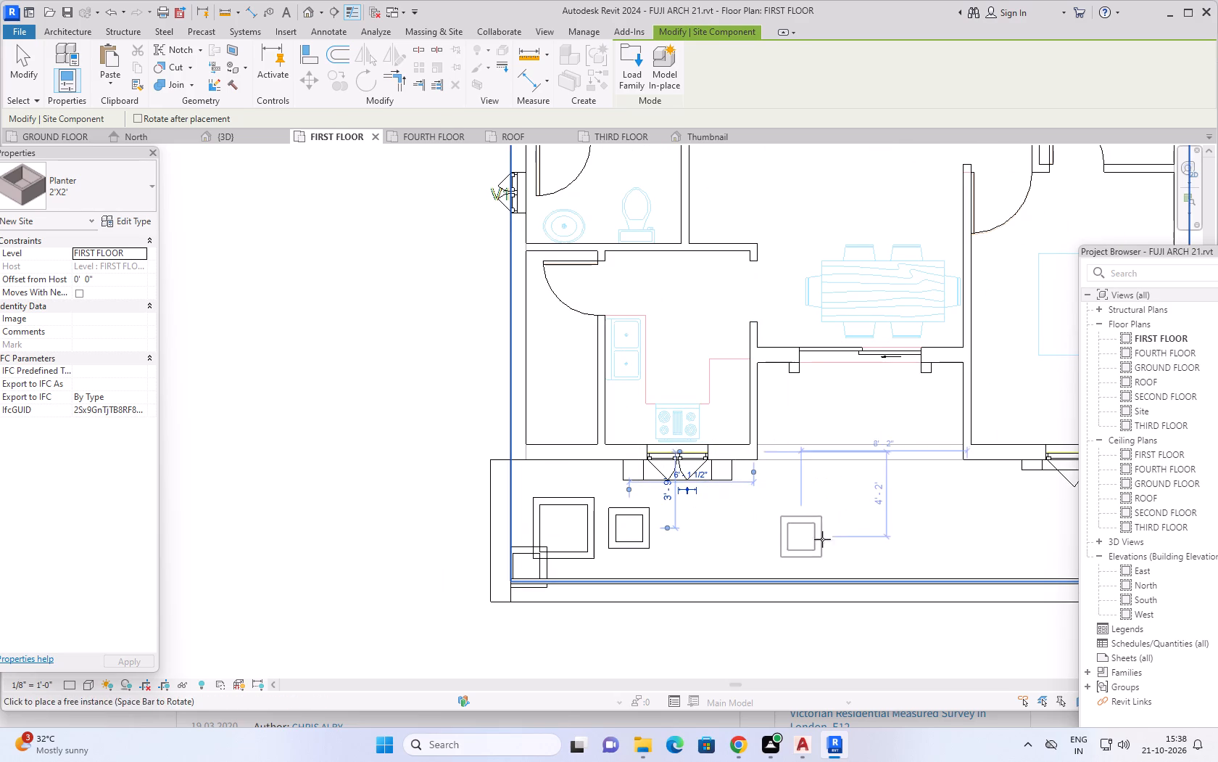
scroll(860, 536, "down", 2)
middle_click_drag(867, 536, 655, 536)
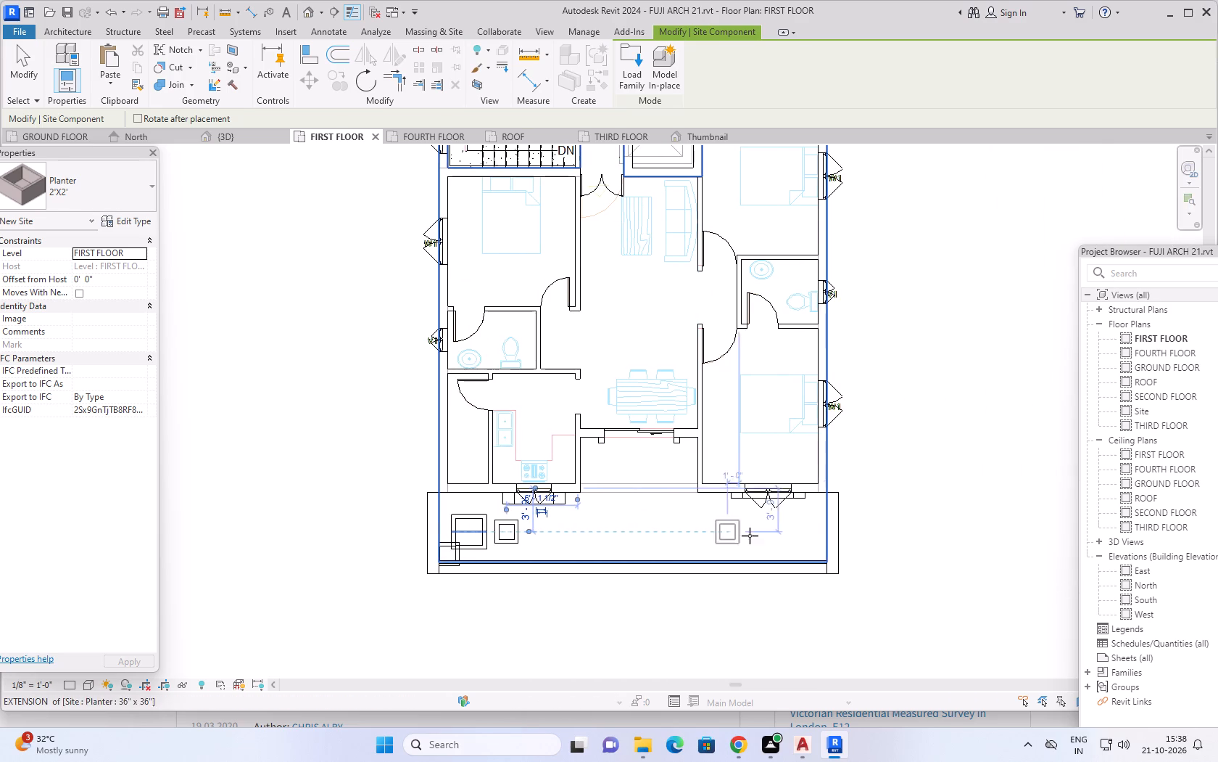
left_click(784, 534)
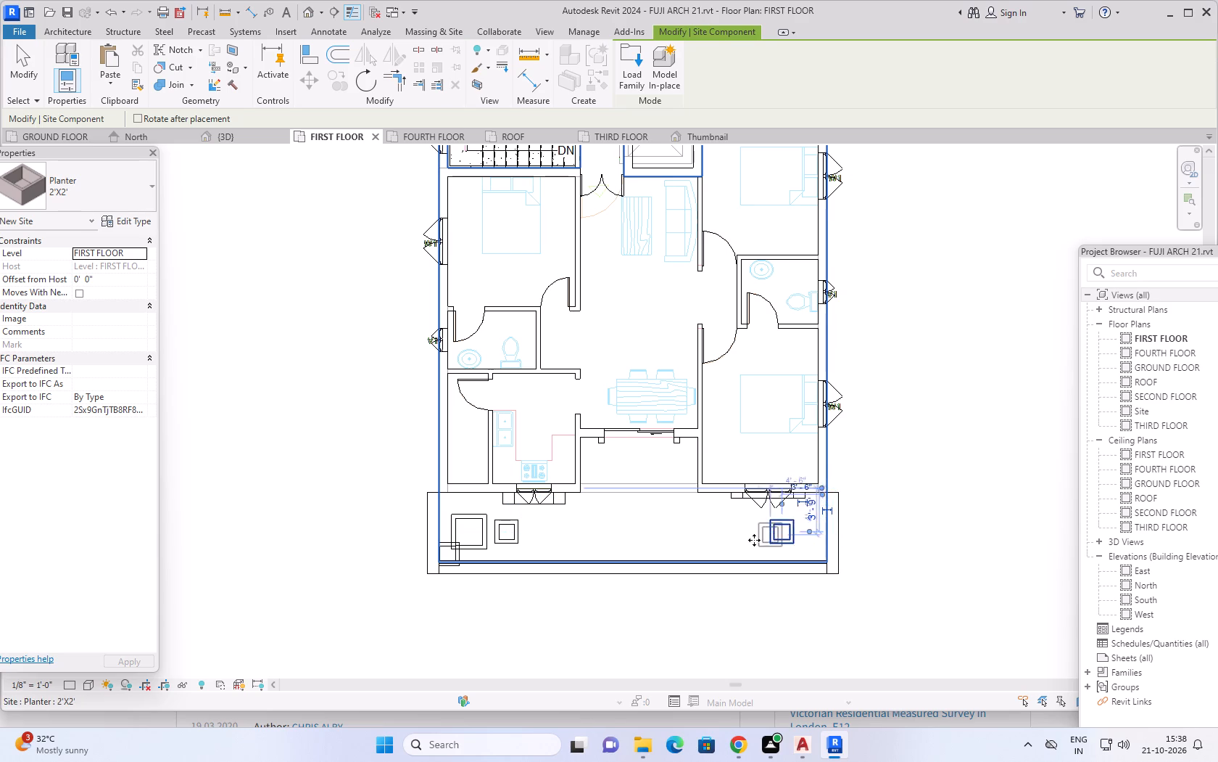
key("Escape")
key("Escape")
key("Escape")
key("Escape")
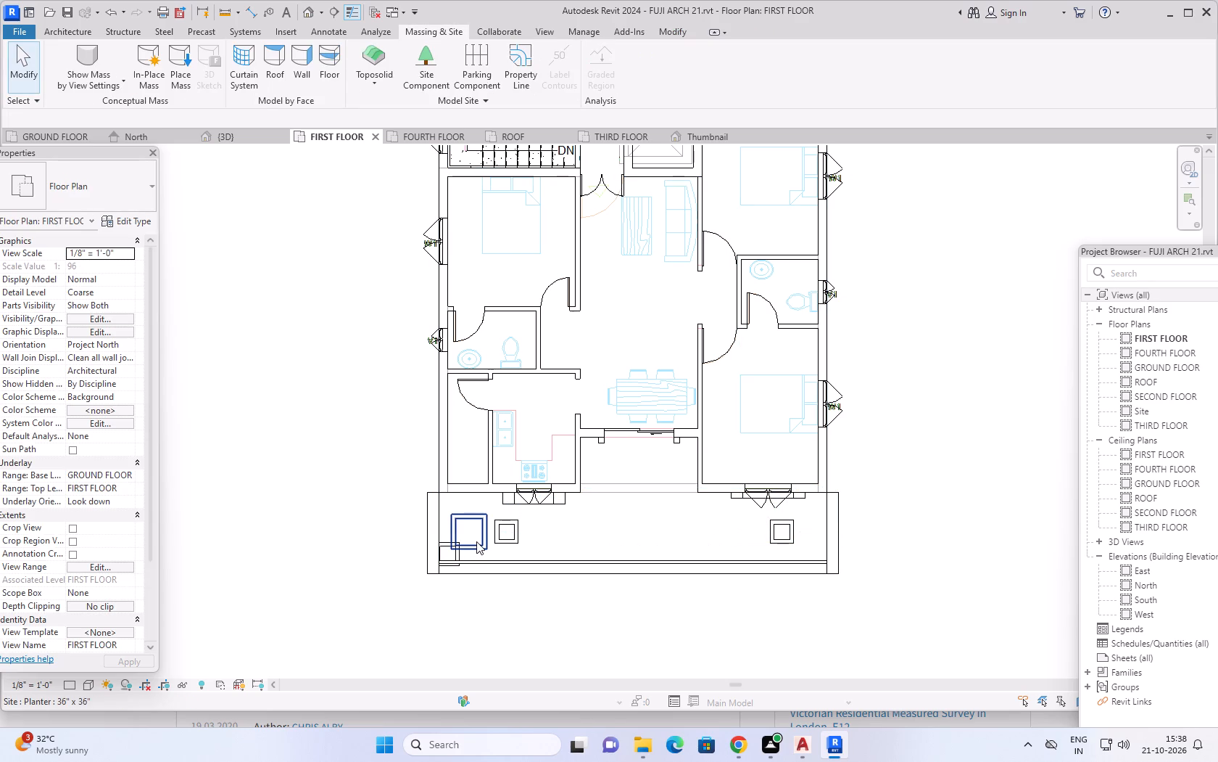
Delete the 36" x 36" planter and the 2'X2' planter overlapping the railing in the front balcony's kitchen-side corner.
left_click(476, 541)
key("Delete")
left_click(455, 550)
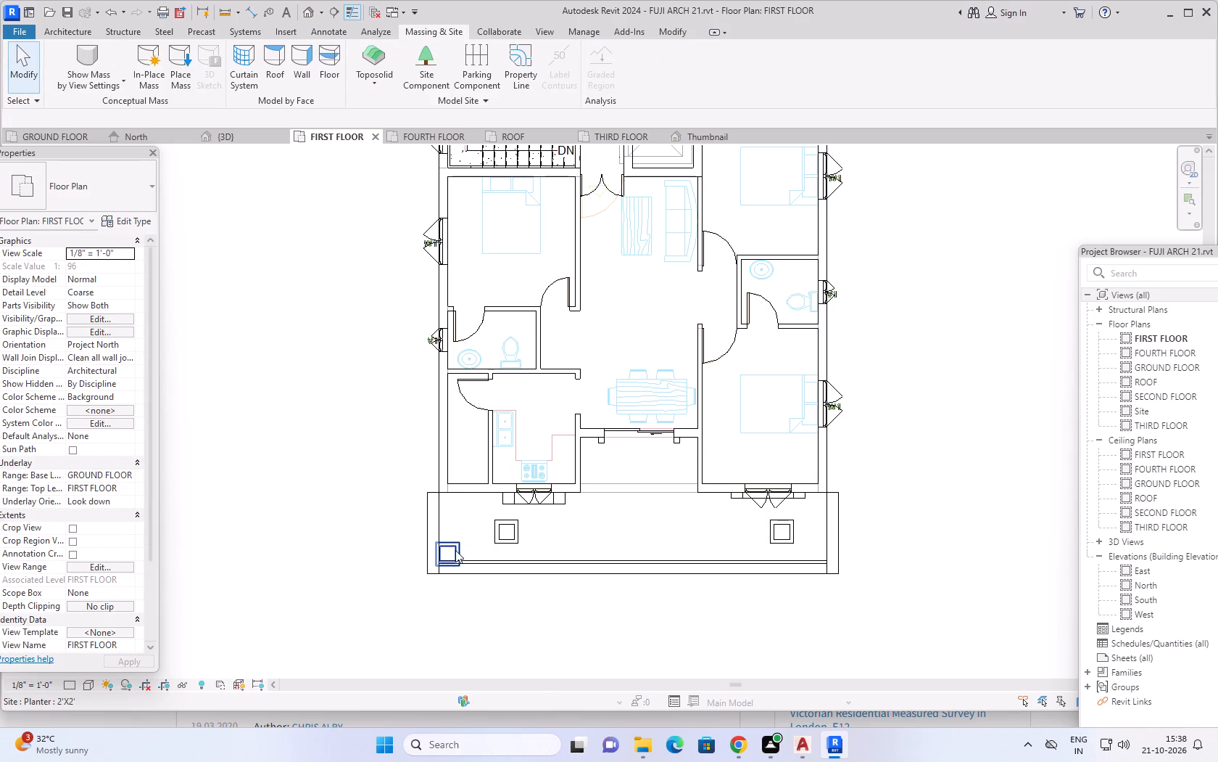
key("Delete")
Nudge the kitchen-side 2'X2' planter outward toward the balcony's end, to about 1'-7 1/2" from the kitchen partition line.
left_click(505, 533)
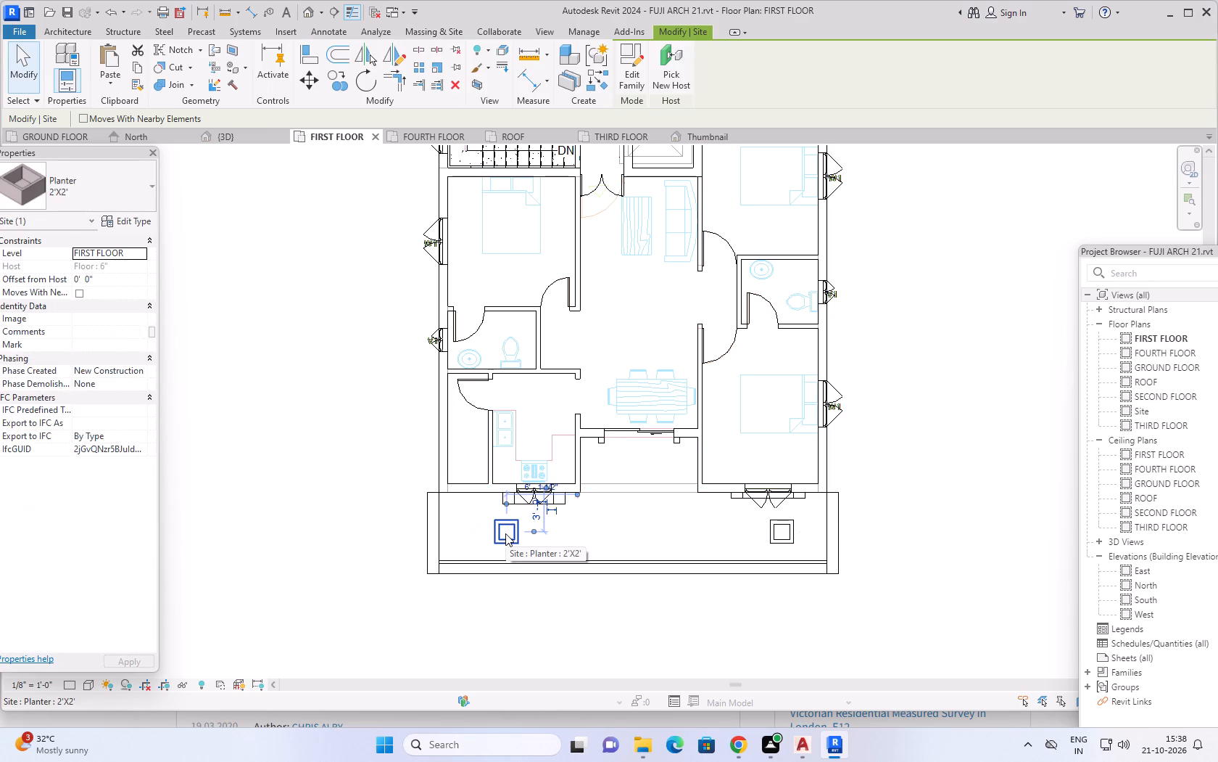
key("Left")
key("Left")
key("Left")
key("Left")
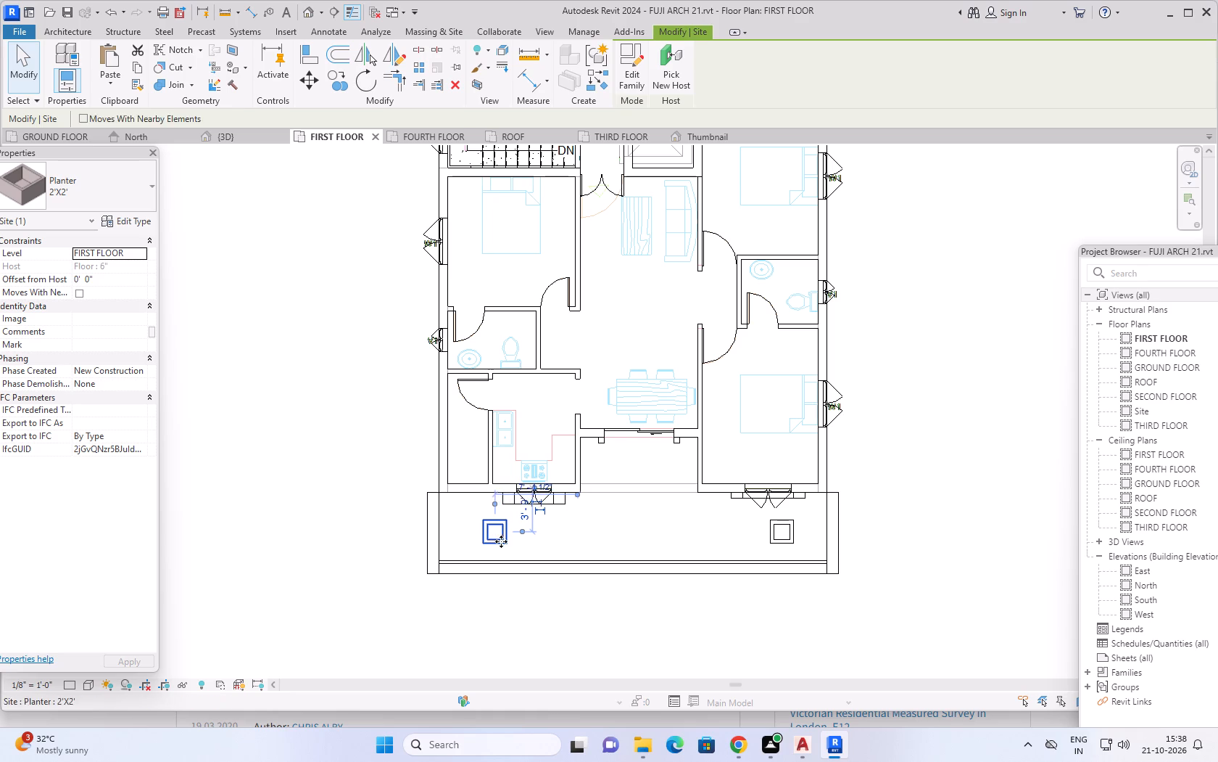
key("Left")
key("Left")
key("Left")
key("Left")
key("Left")
key("Left")
key("Left")
key("Left")
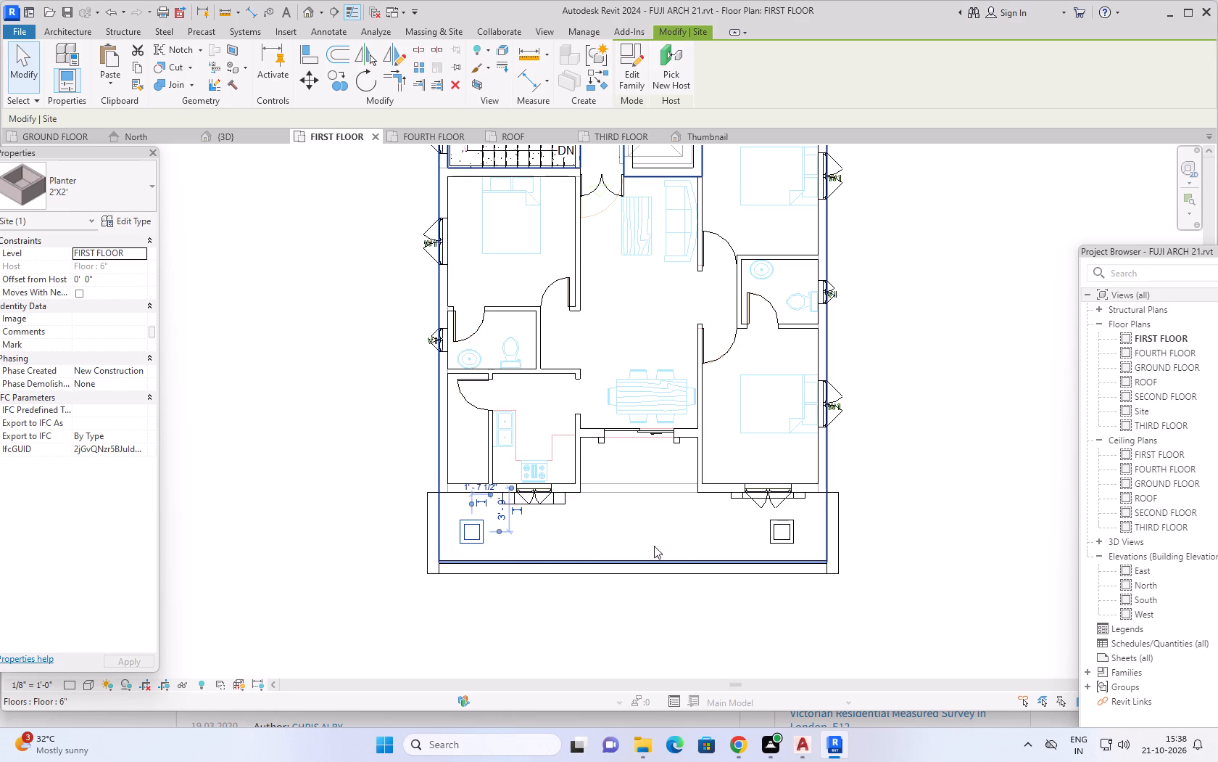
Nudge the bedroom-side 2'X2' planter outward toward the opposite balcony end, to 3'-0" from the outer wall line.
left_click(777, 535)
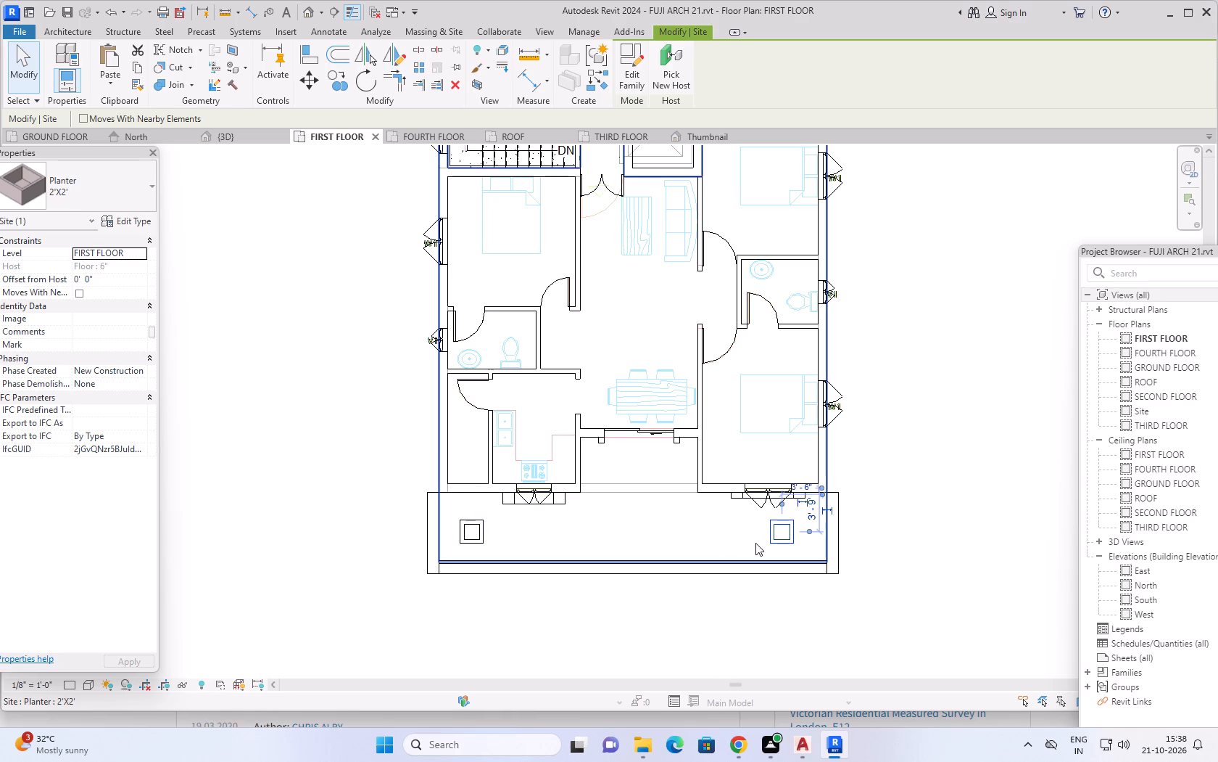
key("Right")
key("Right")
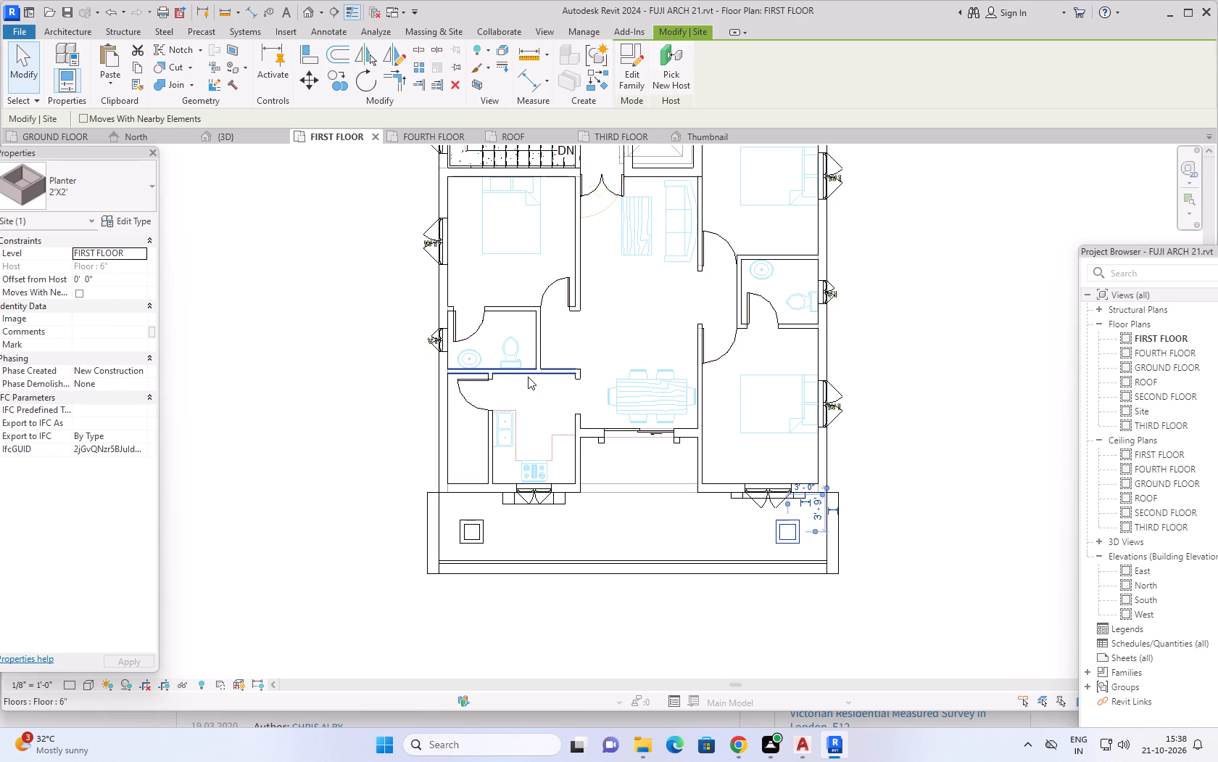
Load the Planting Urn 1 family from the Accessories folder and swap the bedroom-side 2'X2' planter for it.
left_click(118, 222)
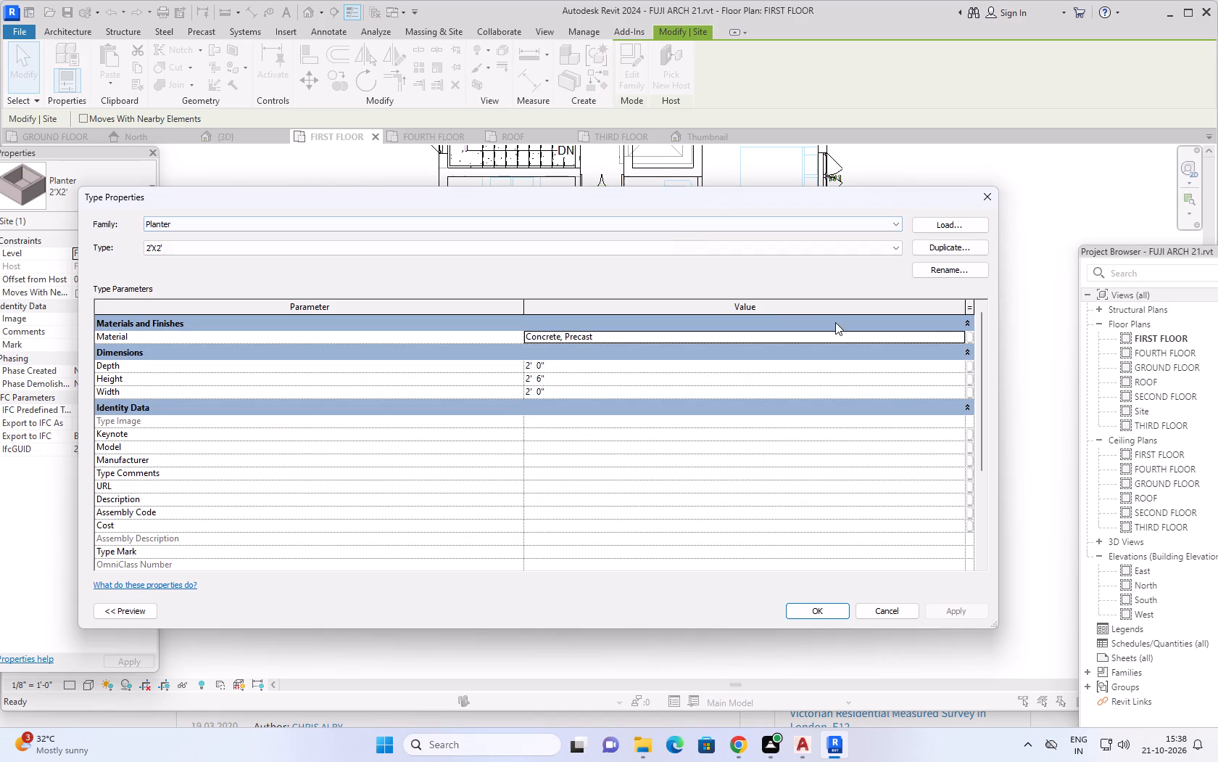
left_click(956, 227)
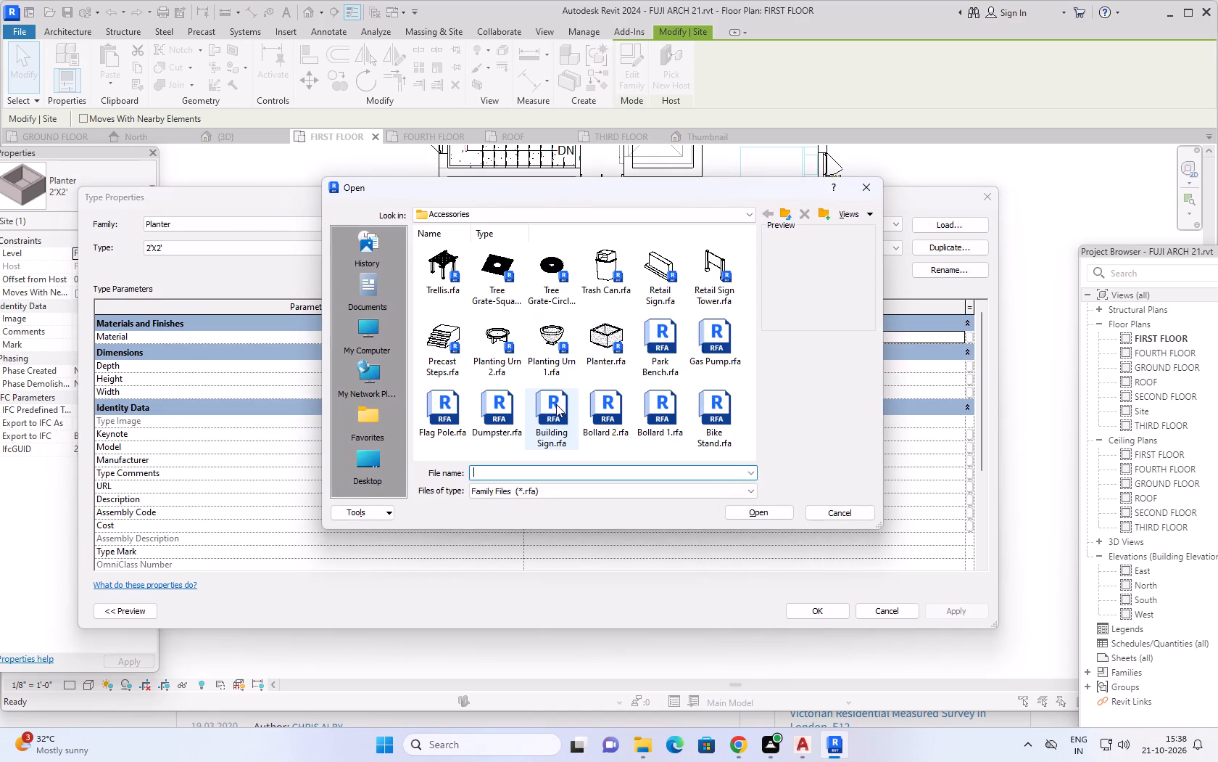
scroll(572, 373, "down", 4)
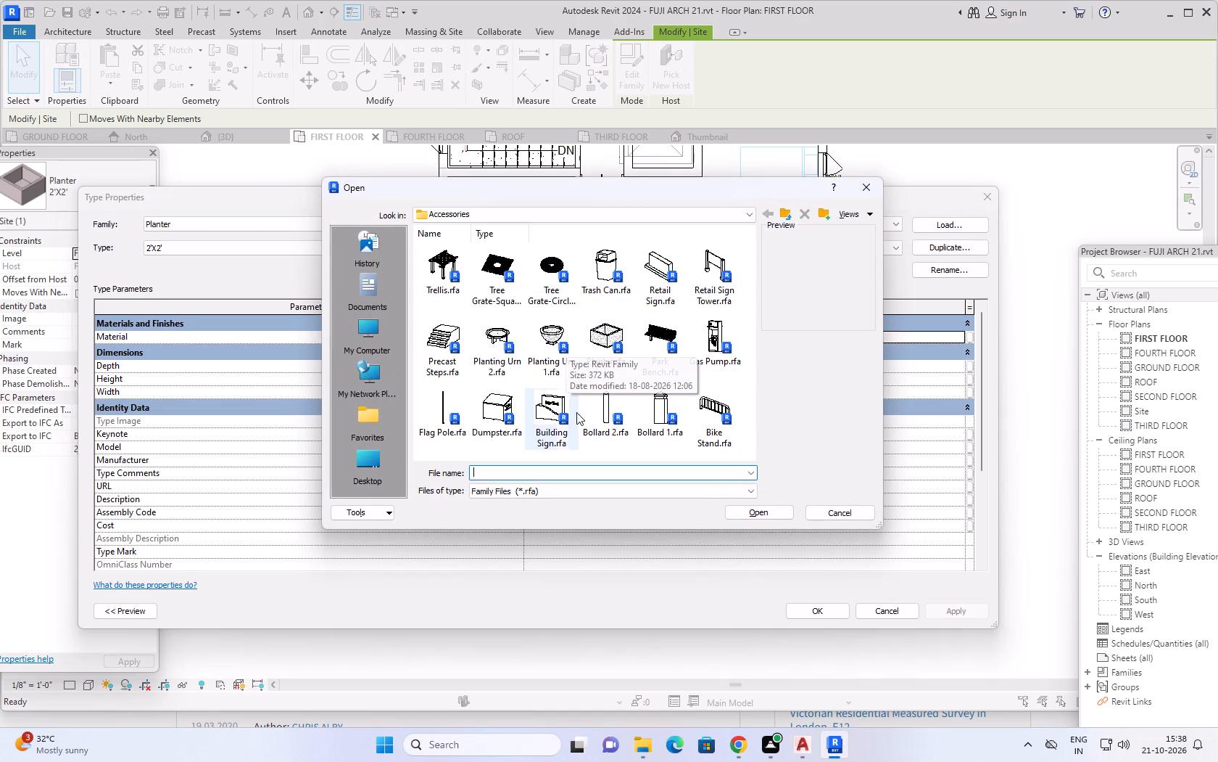
left_click(550, 331)
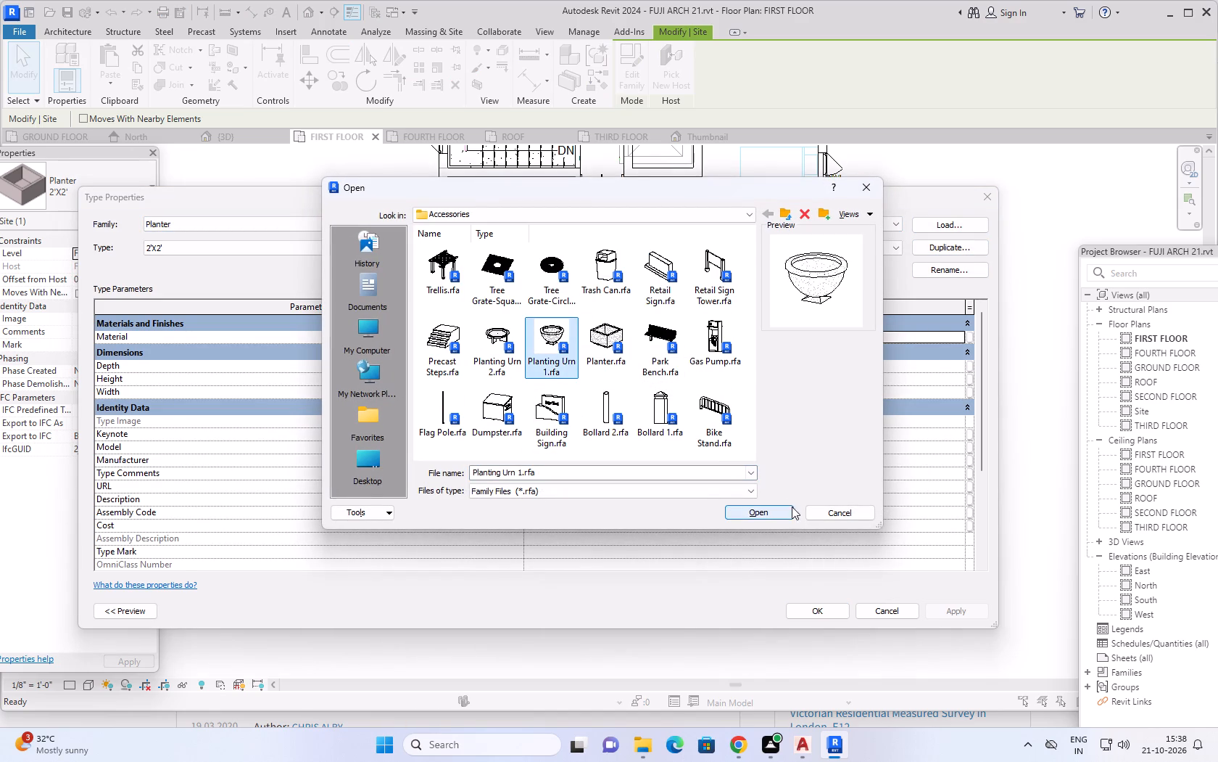
left_click(768, 511)
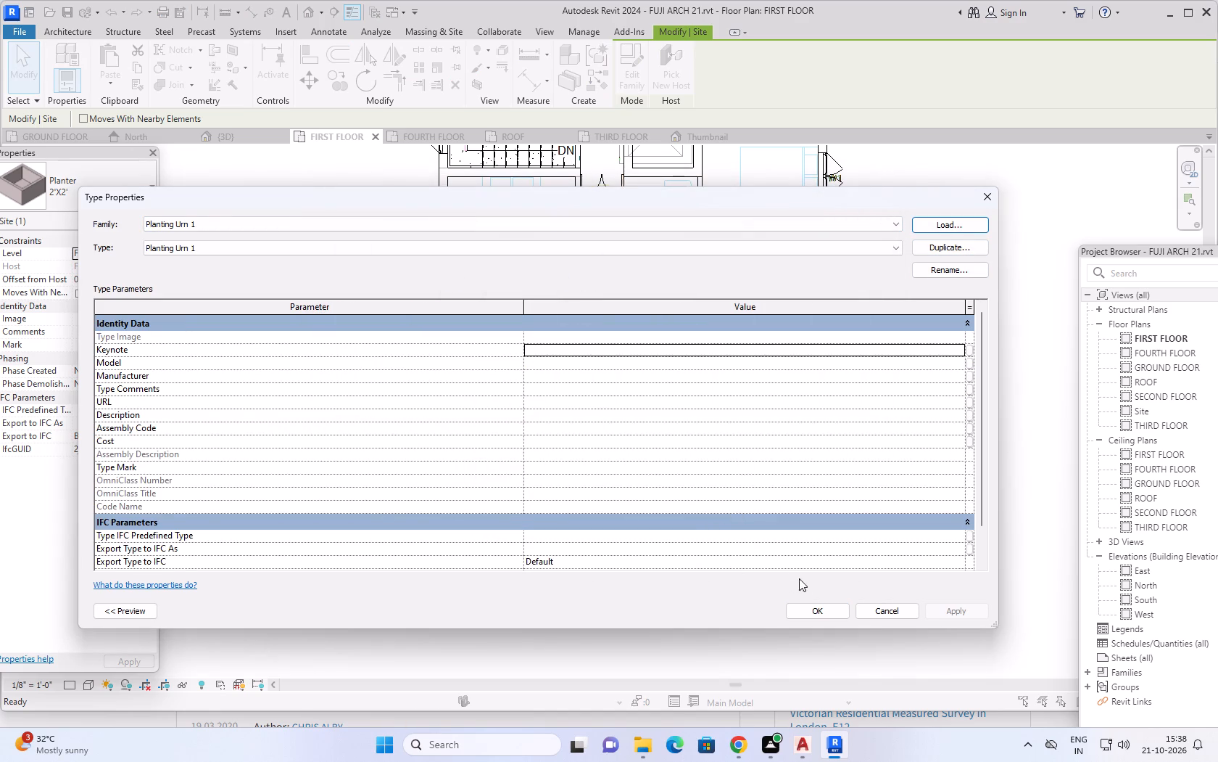
left_click(813, 611)
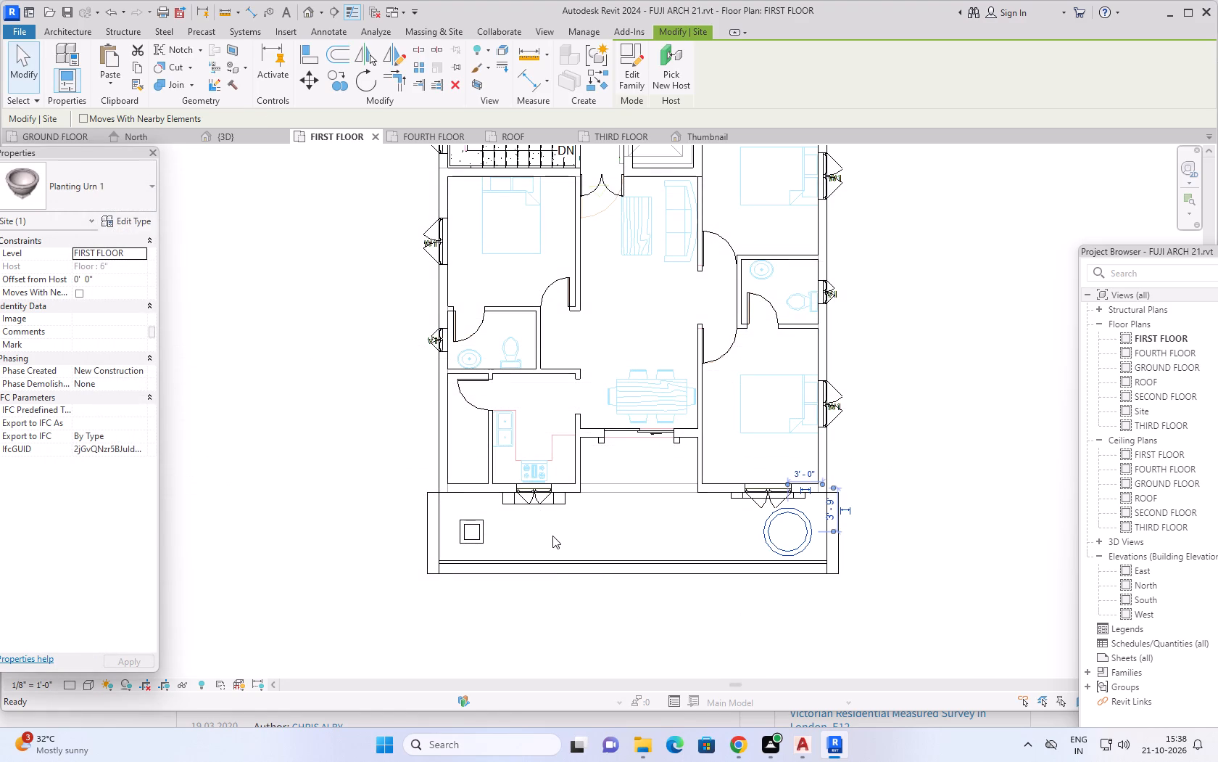
Place another Planting Urn 1 on the front balcony outside the kitchen, 4'-0" from the front wall and 1'-0" from the kitchen-dining wall line.
left_click(25, 179)
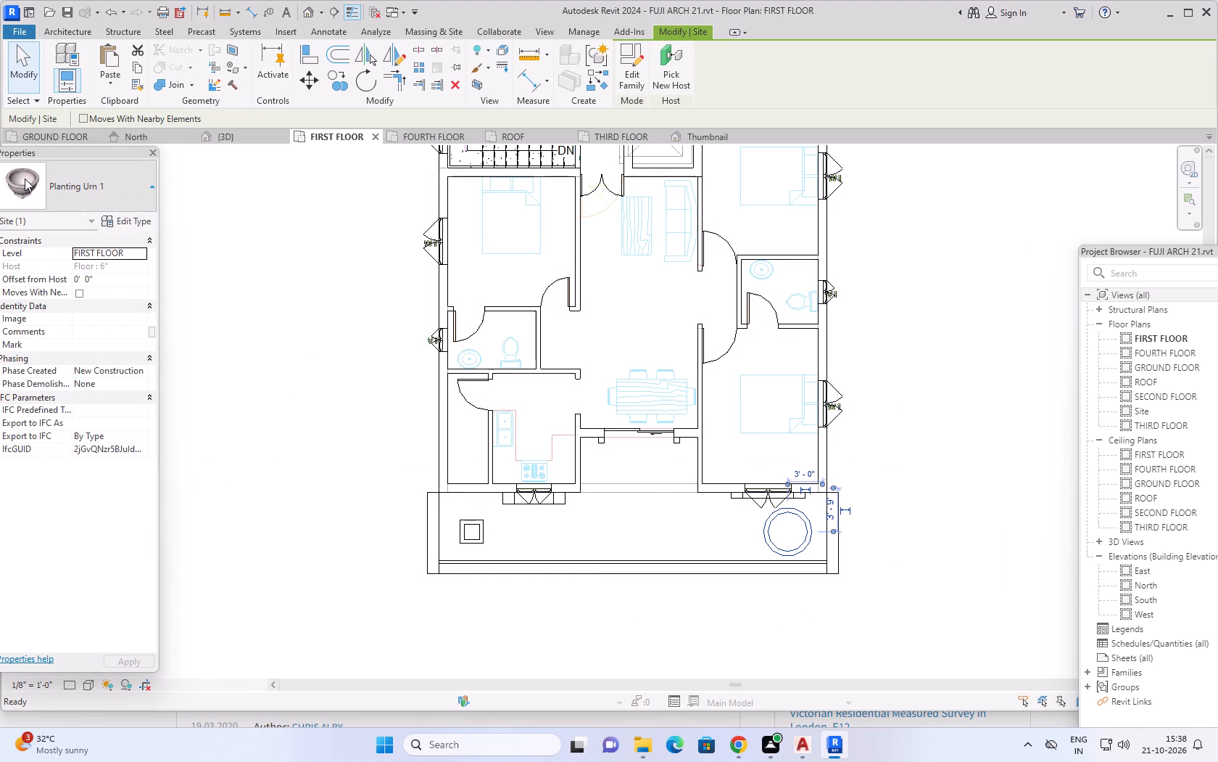
left_click(28, 186)
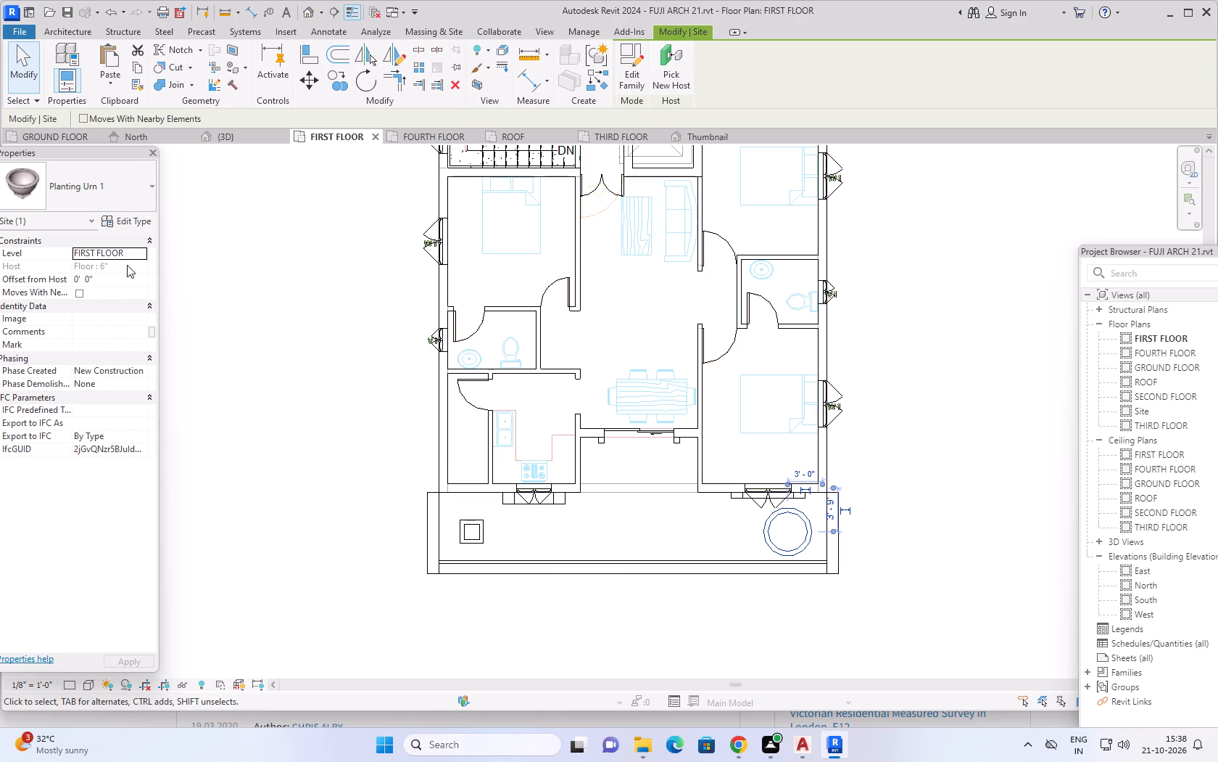
left_click(33, 195)
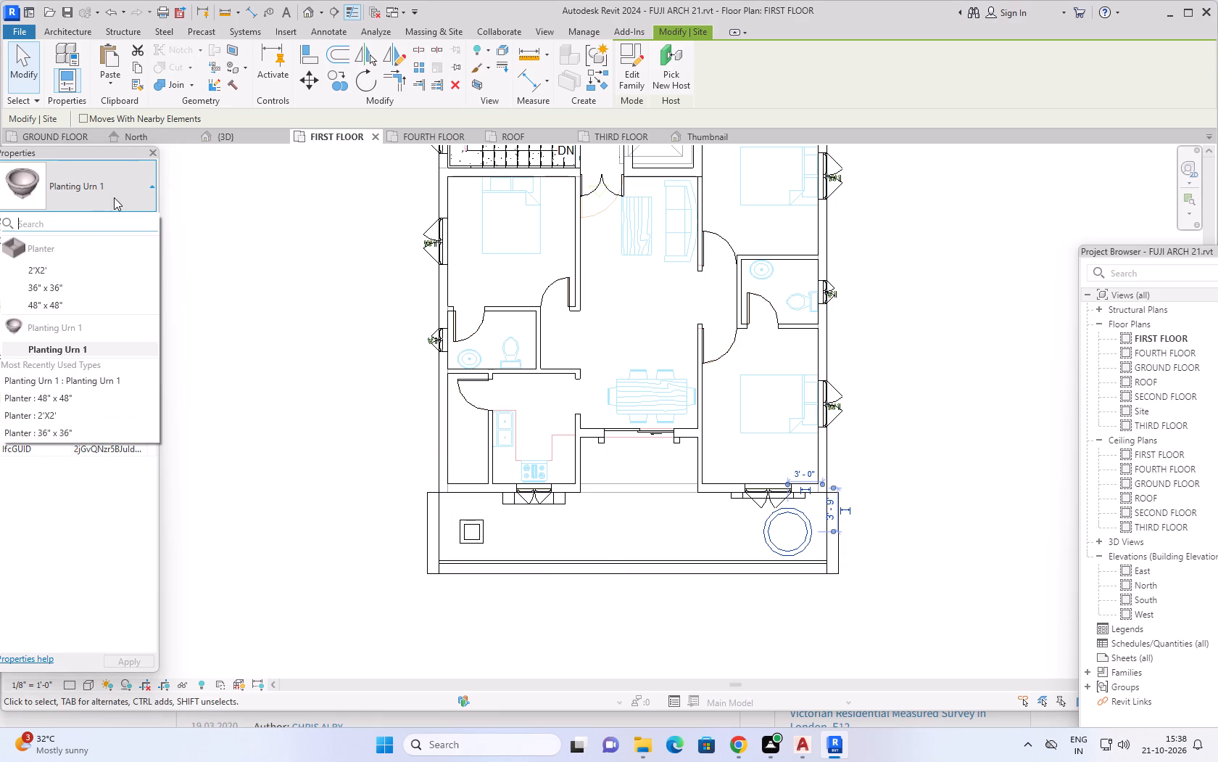
left_click(61, 347)
left_click(551, 538)
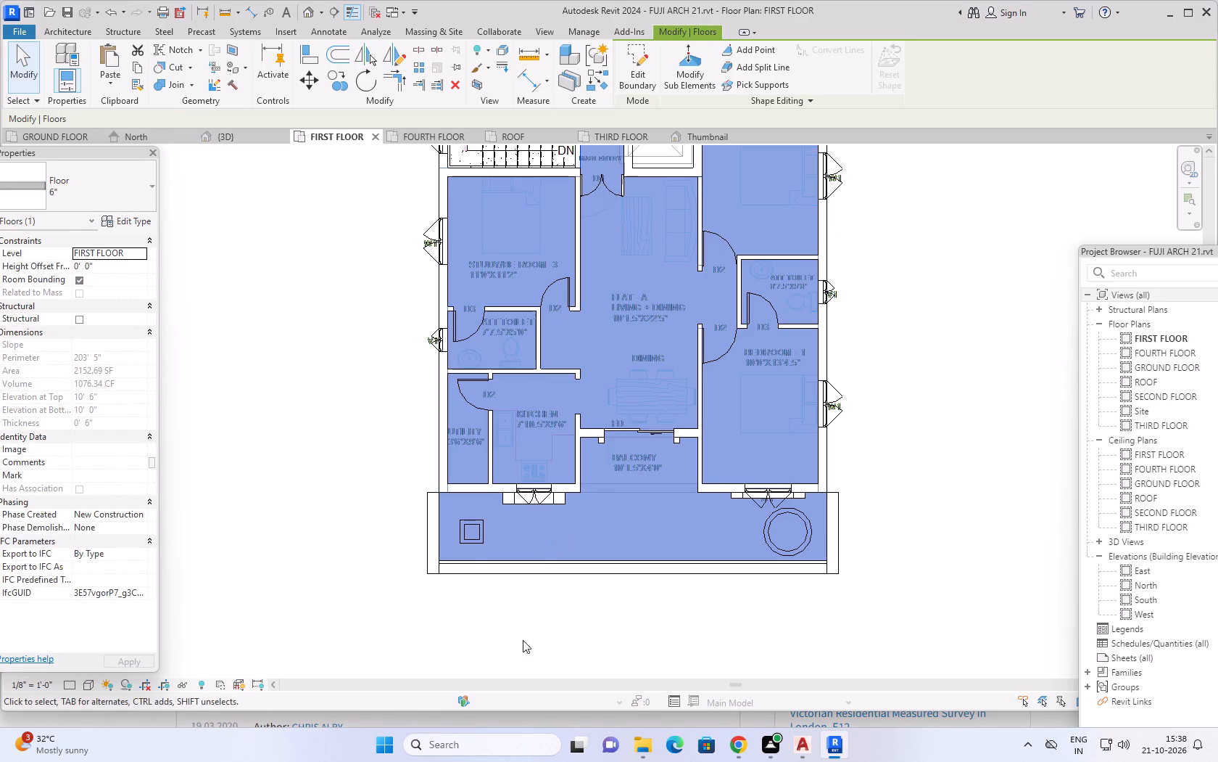
key("Escape")
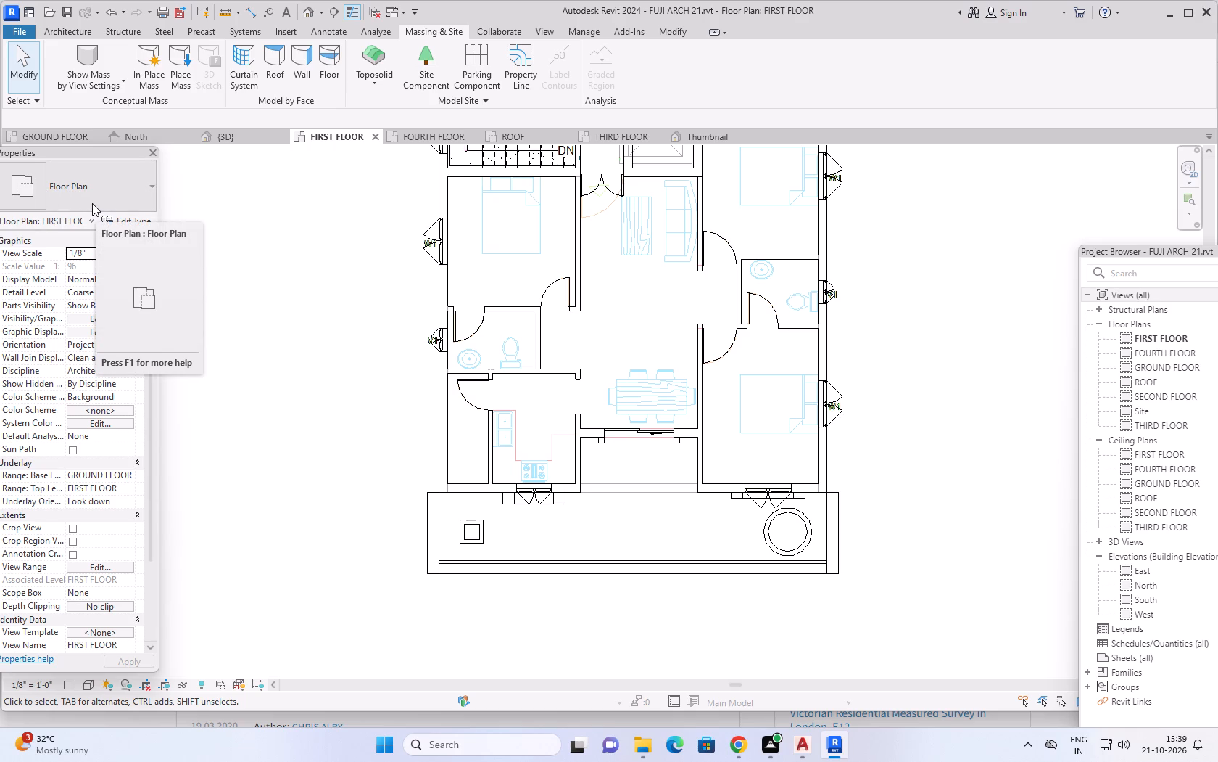
left_click(420, 53)
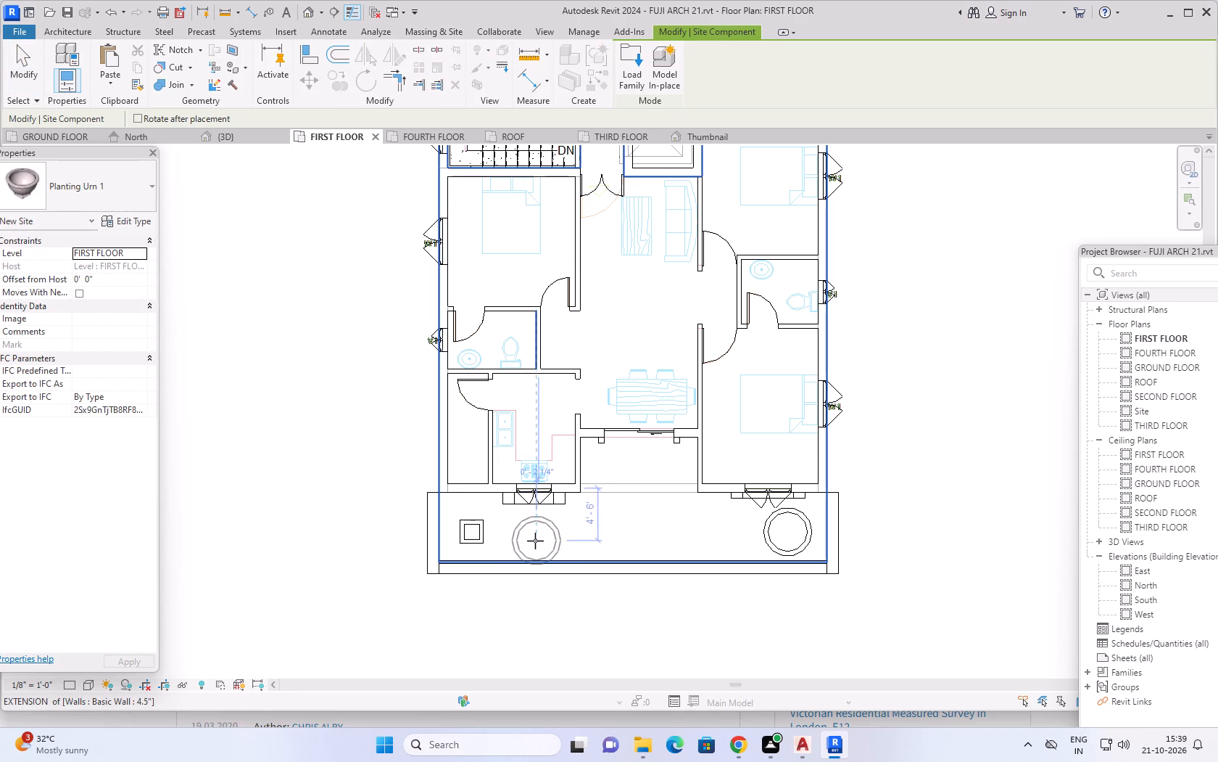
scroll(535, 541, "up", 3)
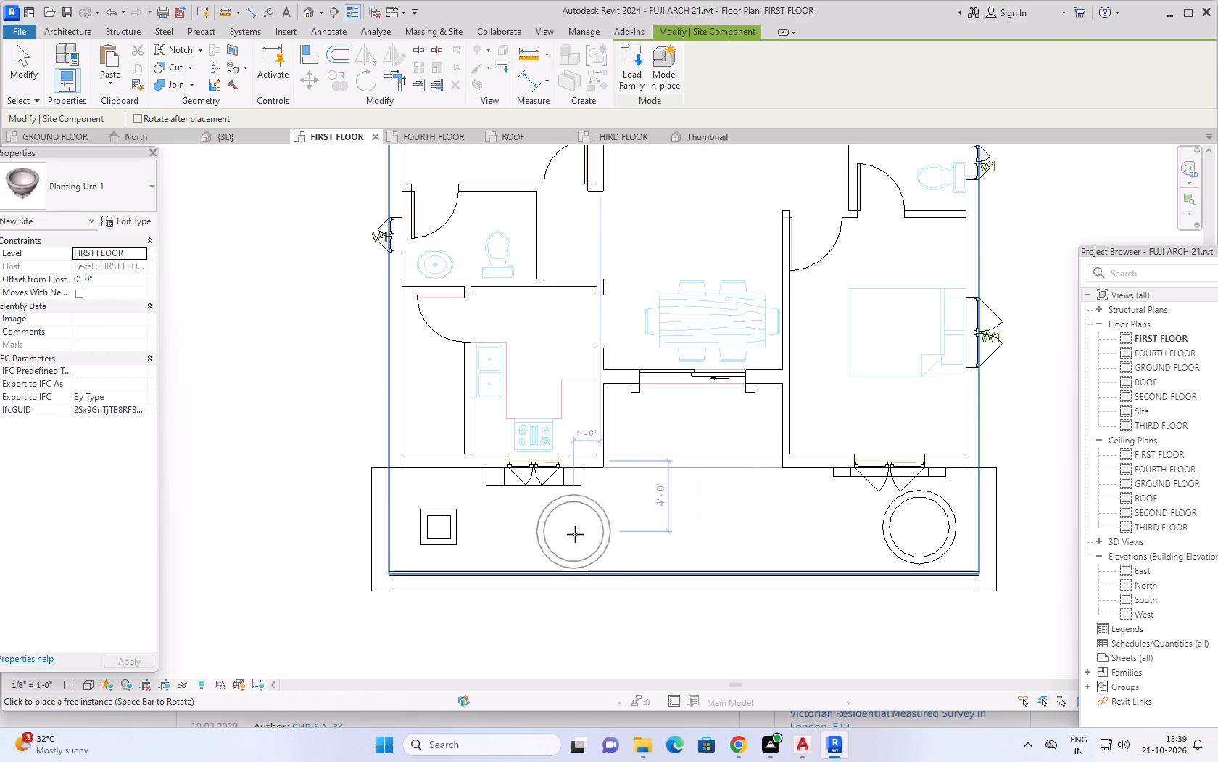
left_click(581, 533)
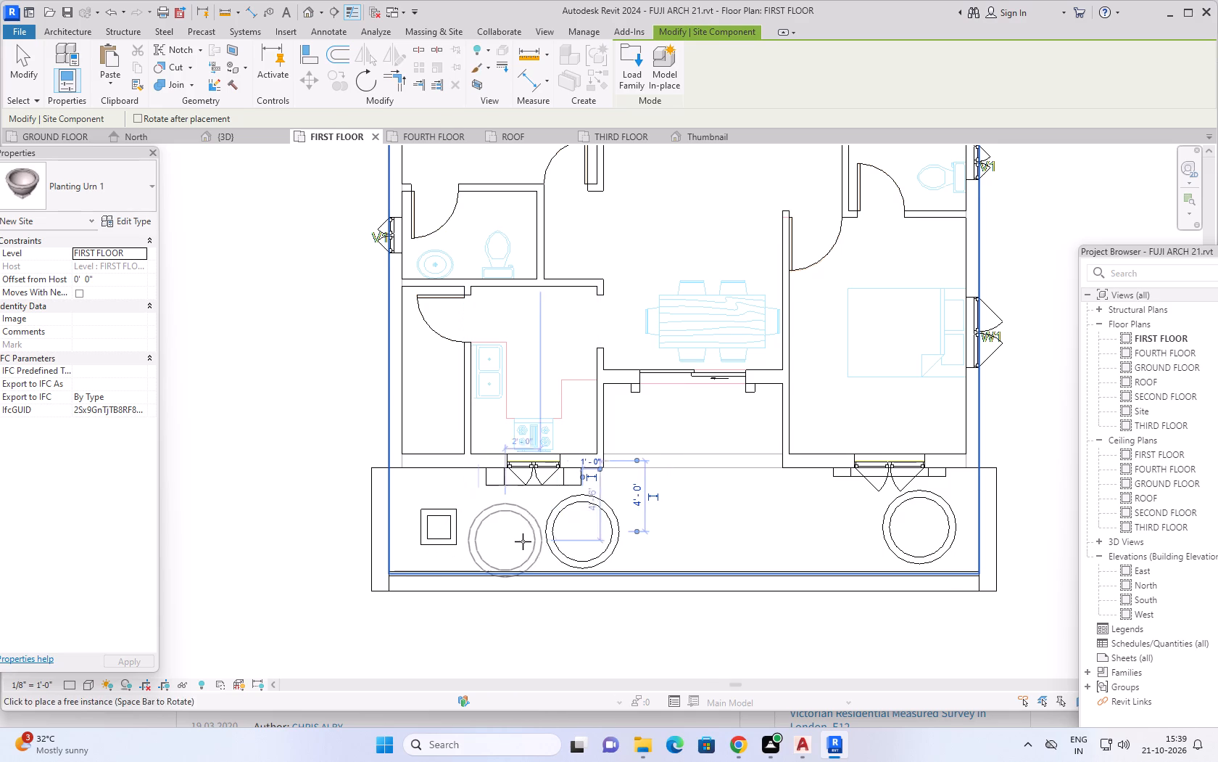
key("Escape")
key("Escape")
scroll(600, 541, "down", 1)
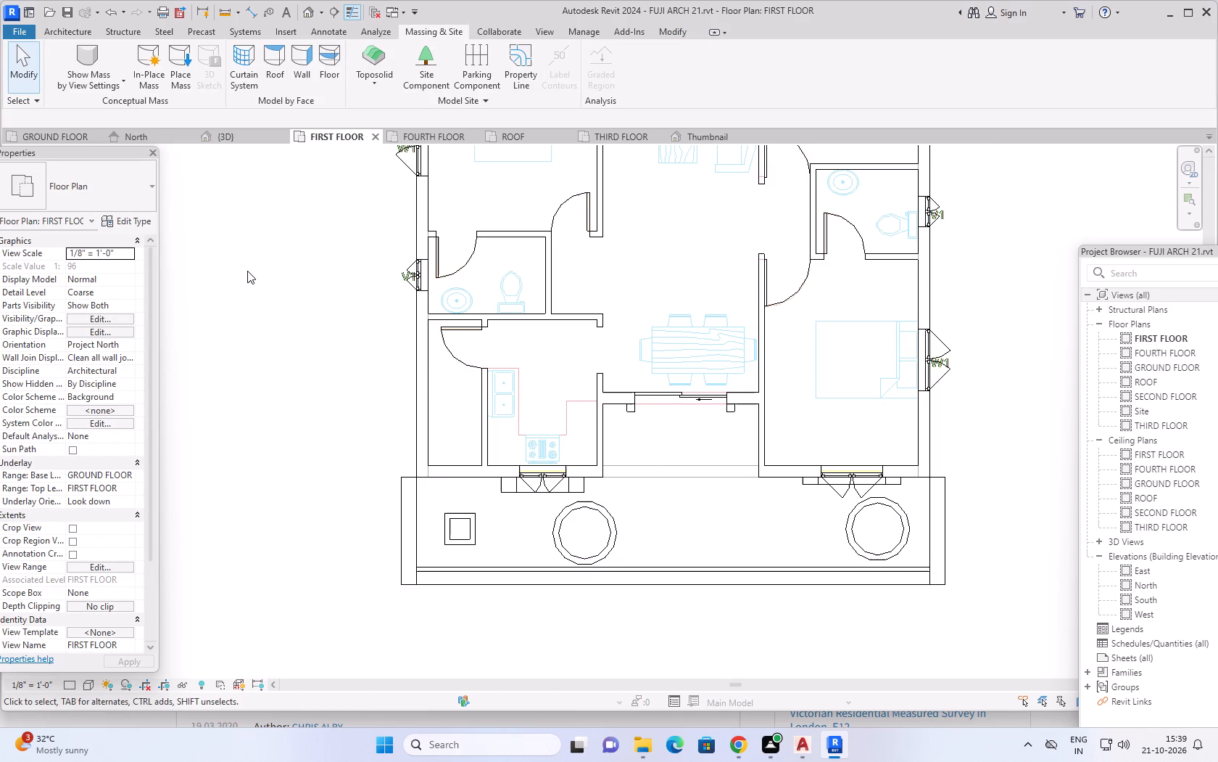
Examine the two planting urns and the 2'X2' planter on the first-floor front balcony in the 3D view.
left_click(247, 137)
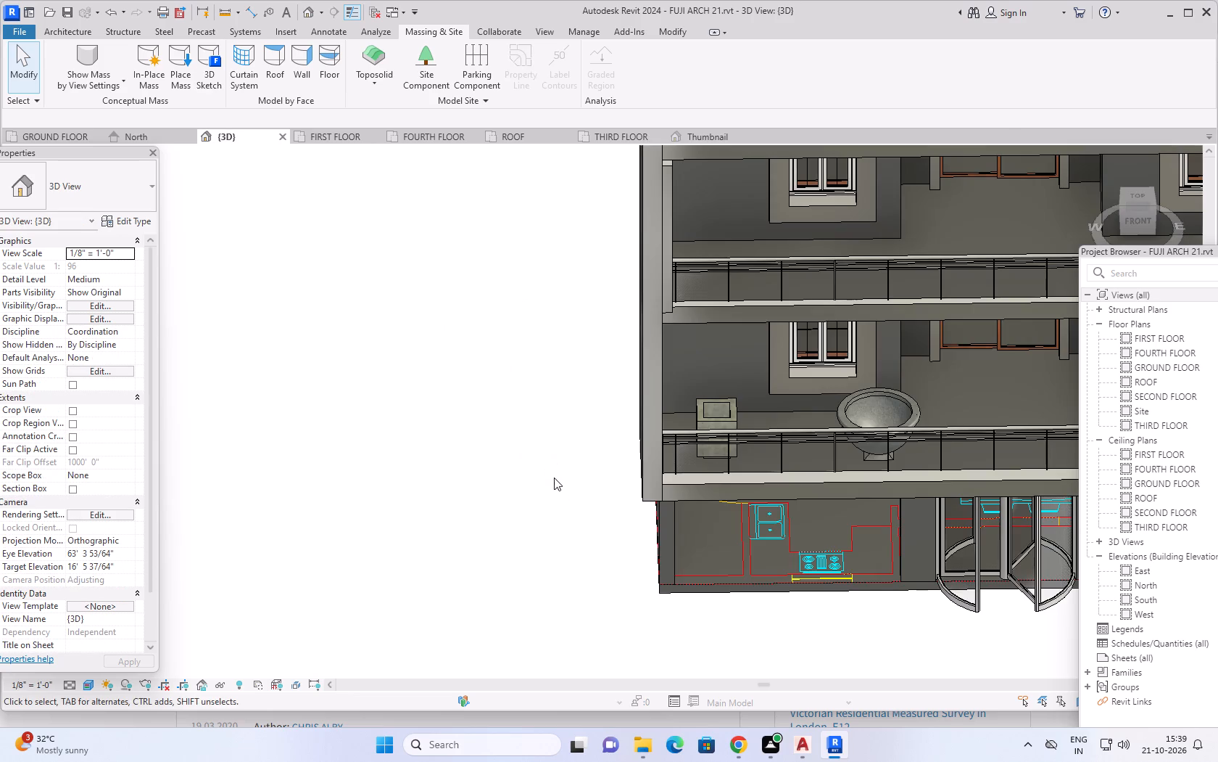
middle_click_drag(506, 496, 435, 417, "shift")
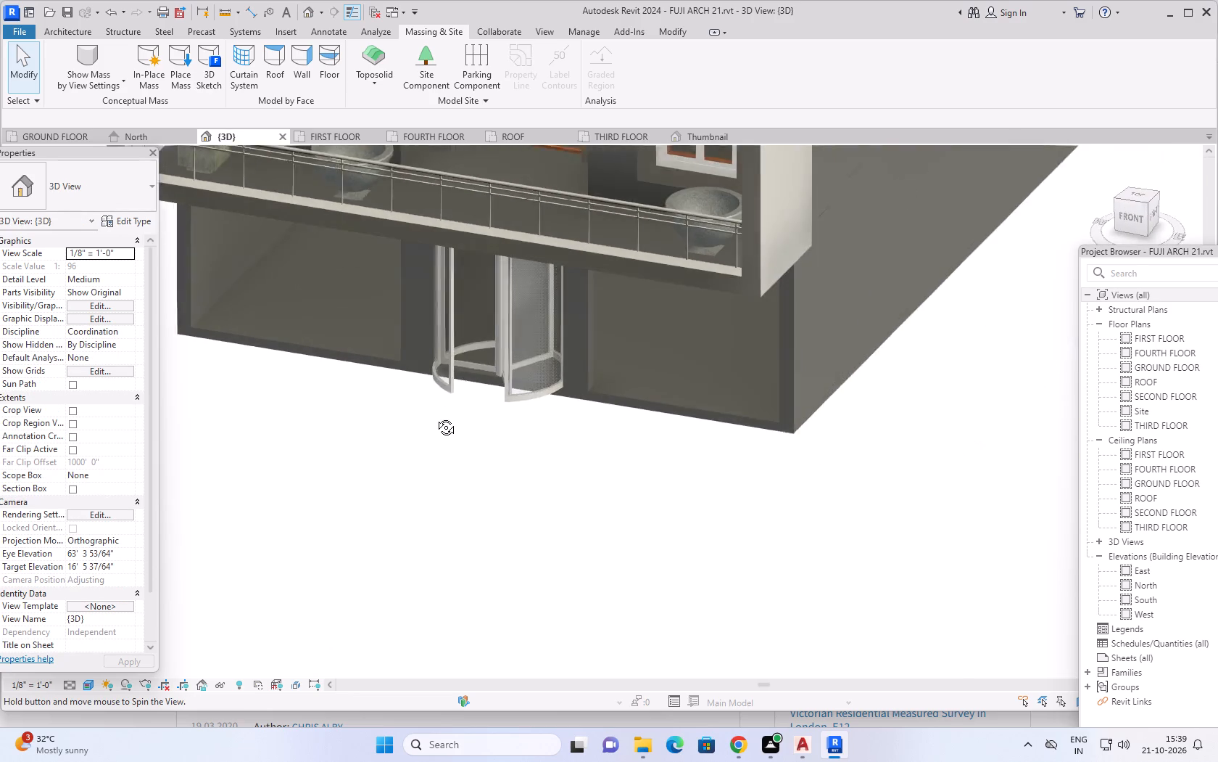
middle_click_drag(435, 417, 487, 416, "shift")
scroll(497, 414, "down", 2)
scroll(561, 424, "down", 2)
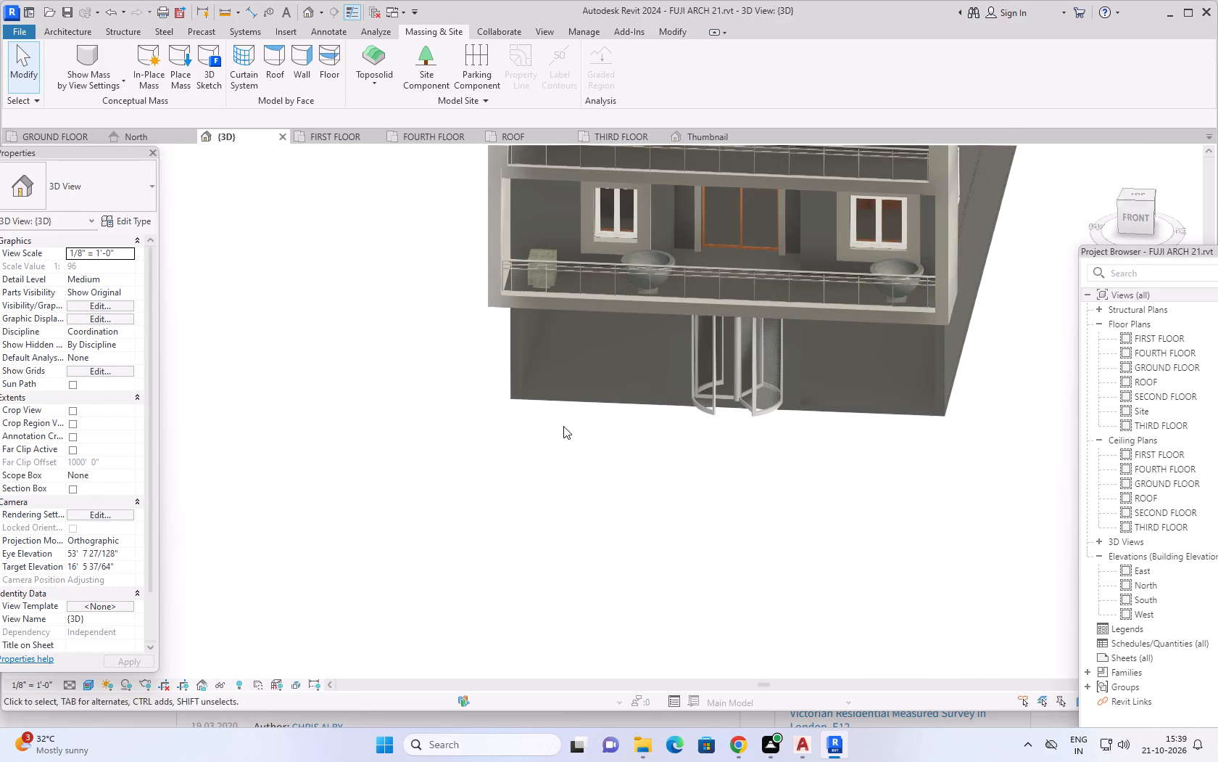
middle_click_drag(569, 422, 526, 458)
middle_click_drag(539, 448, 556, 439, "shift")
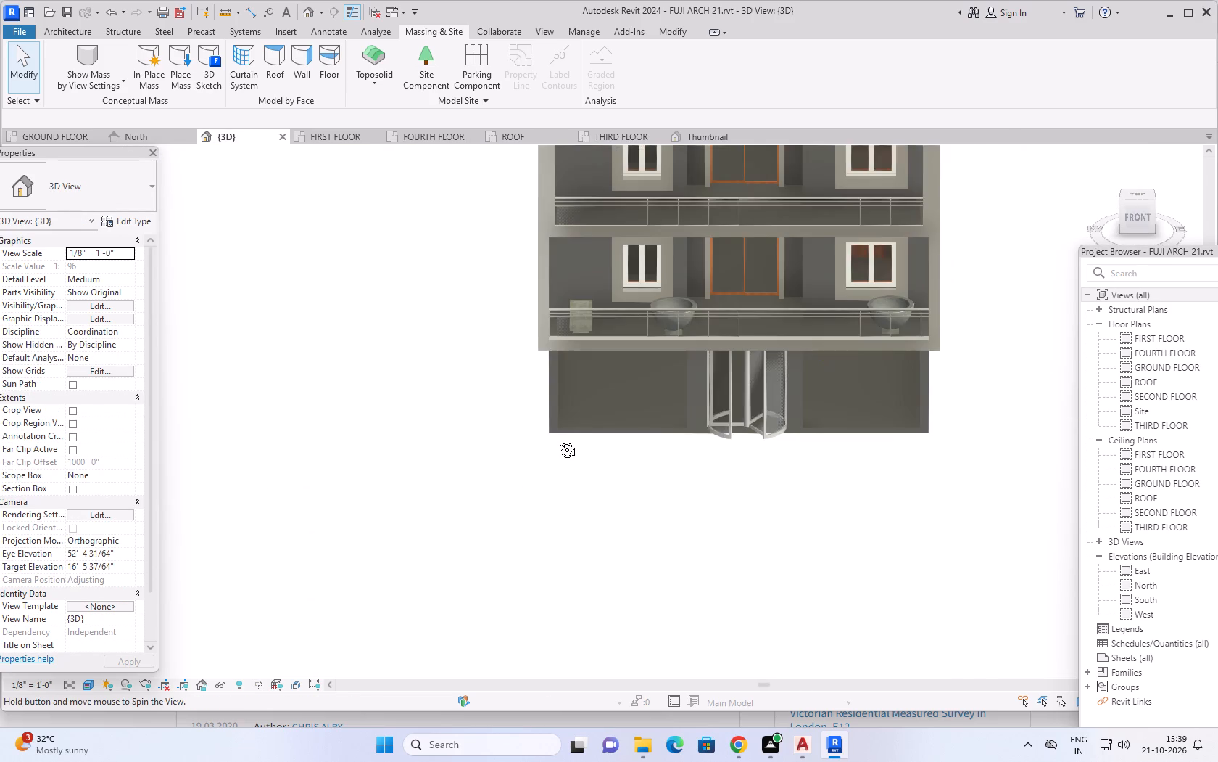
middle_click_drag(556, 439, 565, 433, "shift")
middle_click_drag(552, 441, 438, 475)
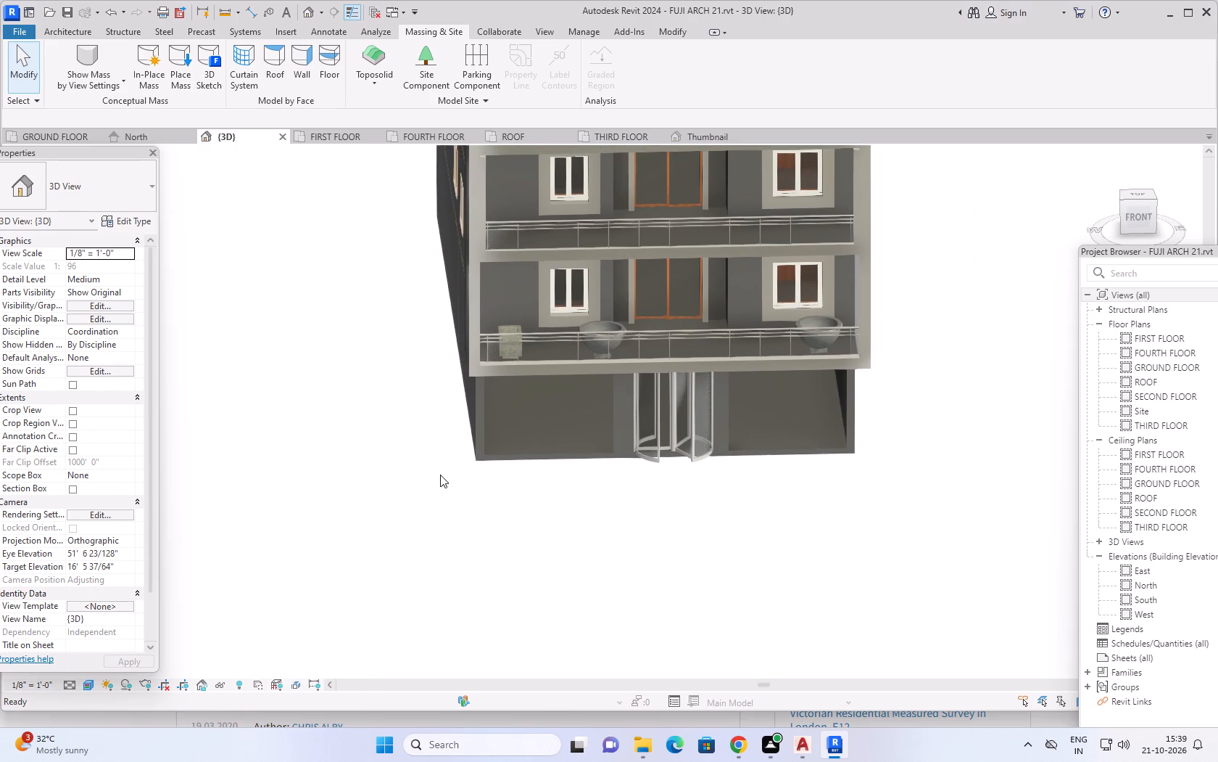
scroll(519, 474, "down", 1)
middle_click_drag(700, 487, 676, 530)
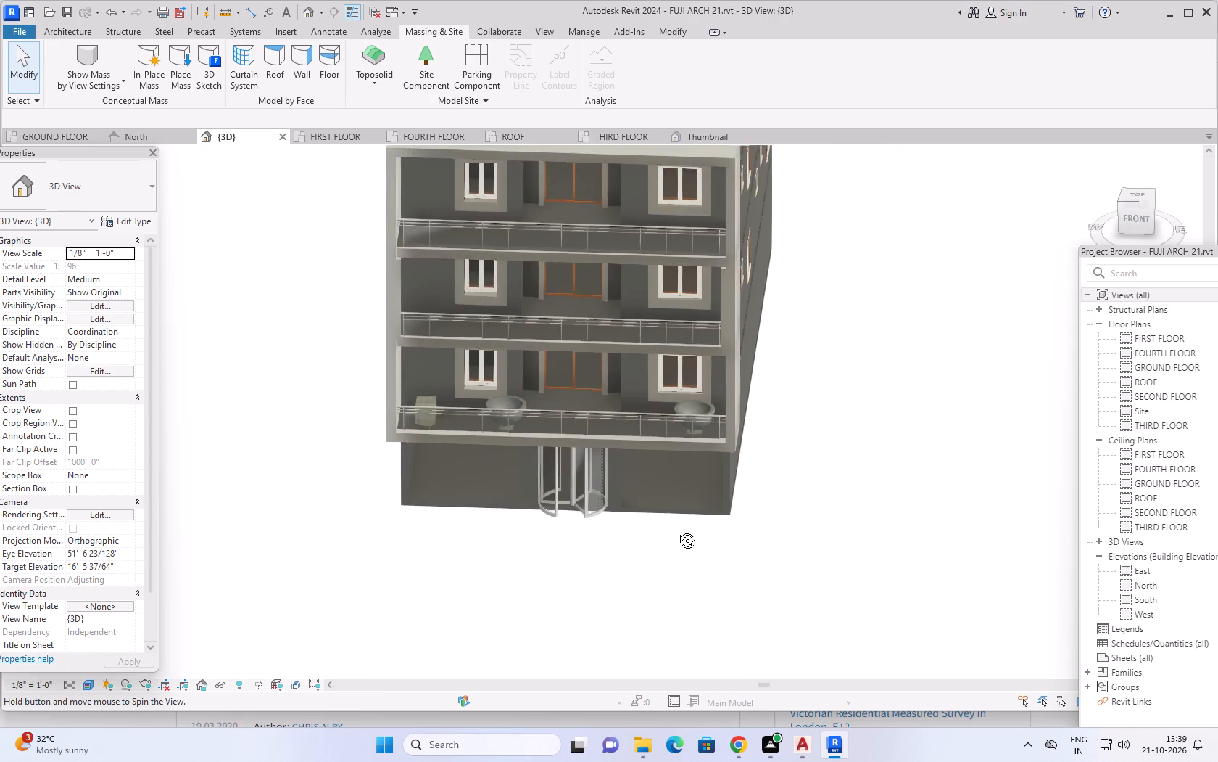
middle_click_drag(676, 530, 687, 541)
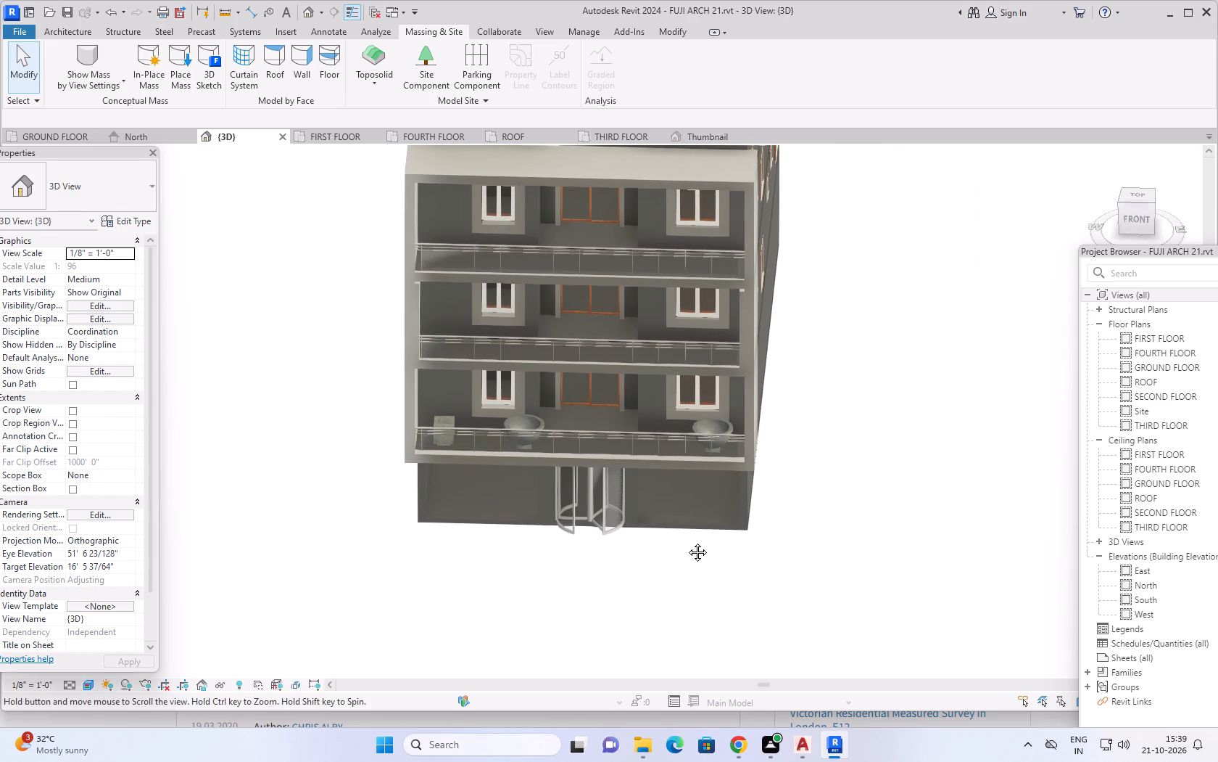
middle_click_drag(687, 541, 694, 533)
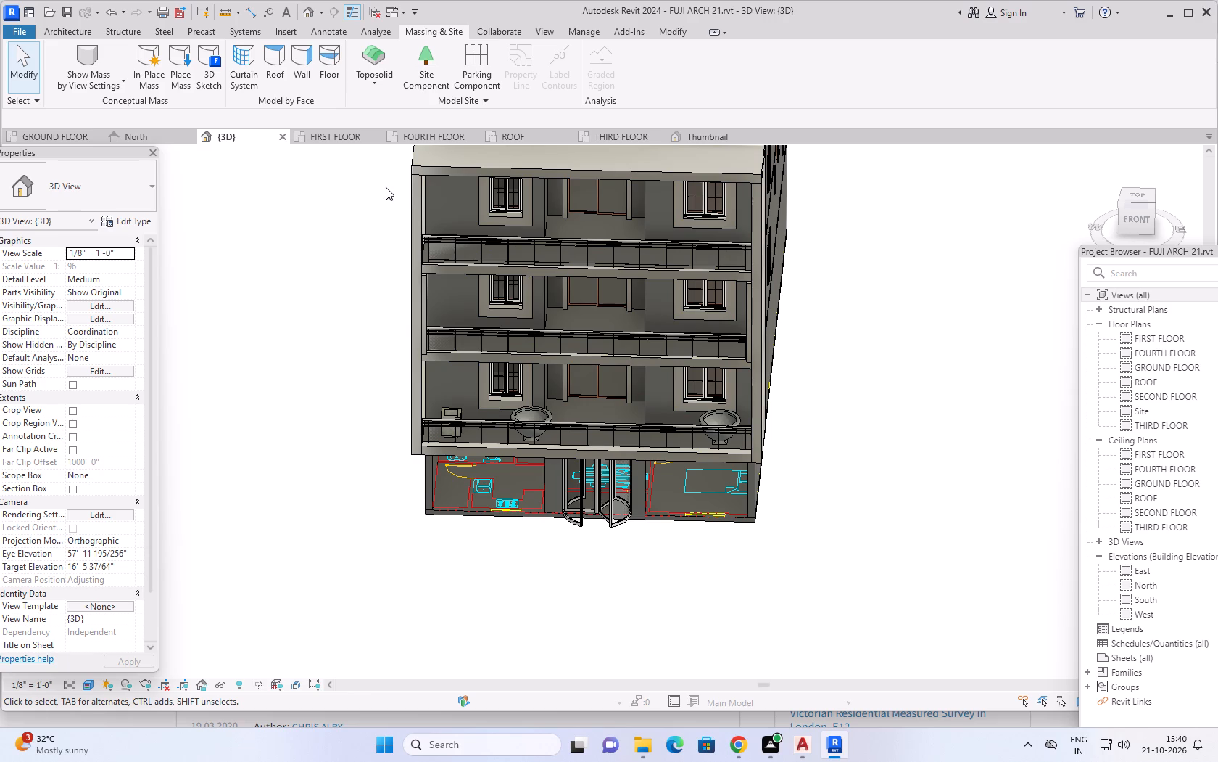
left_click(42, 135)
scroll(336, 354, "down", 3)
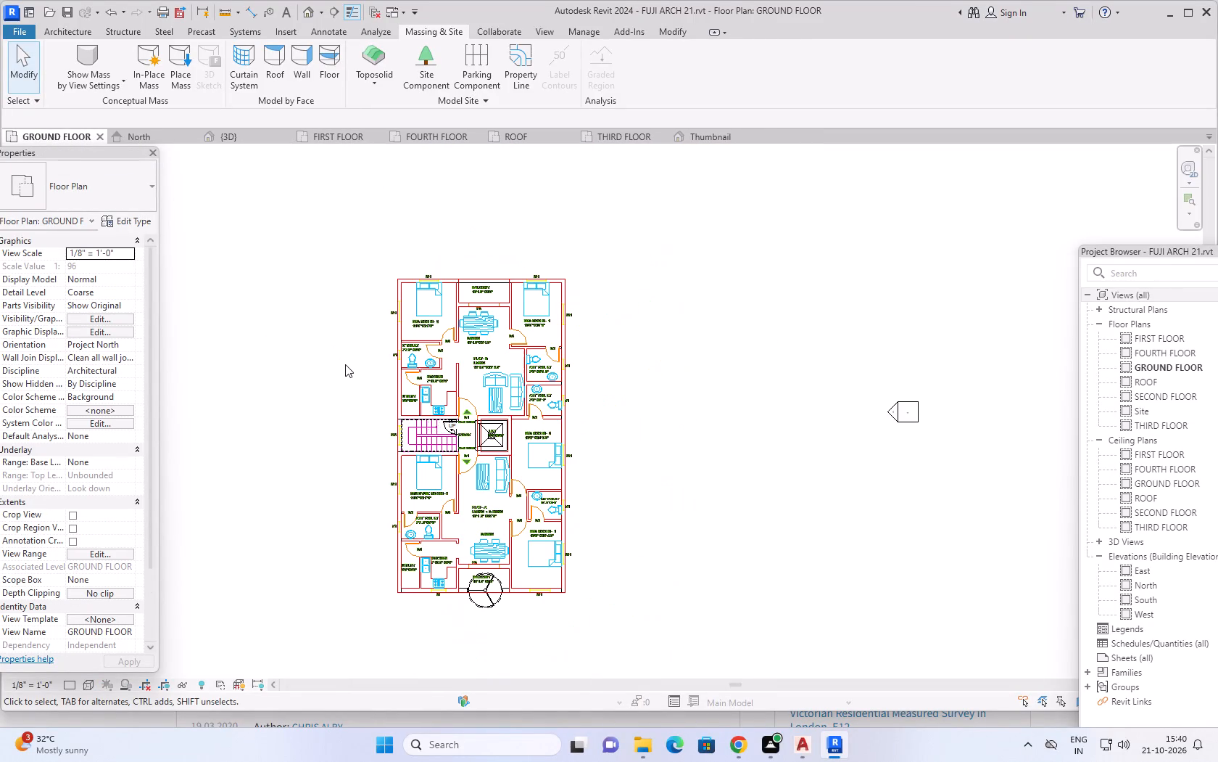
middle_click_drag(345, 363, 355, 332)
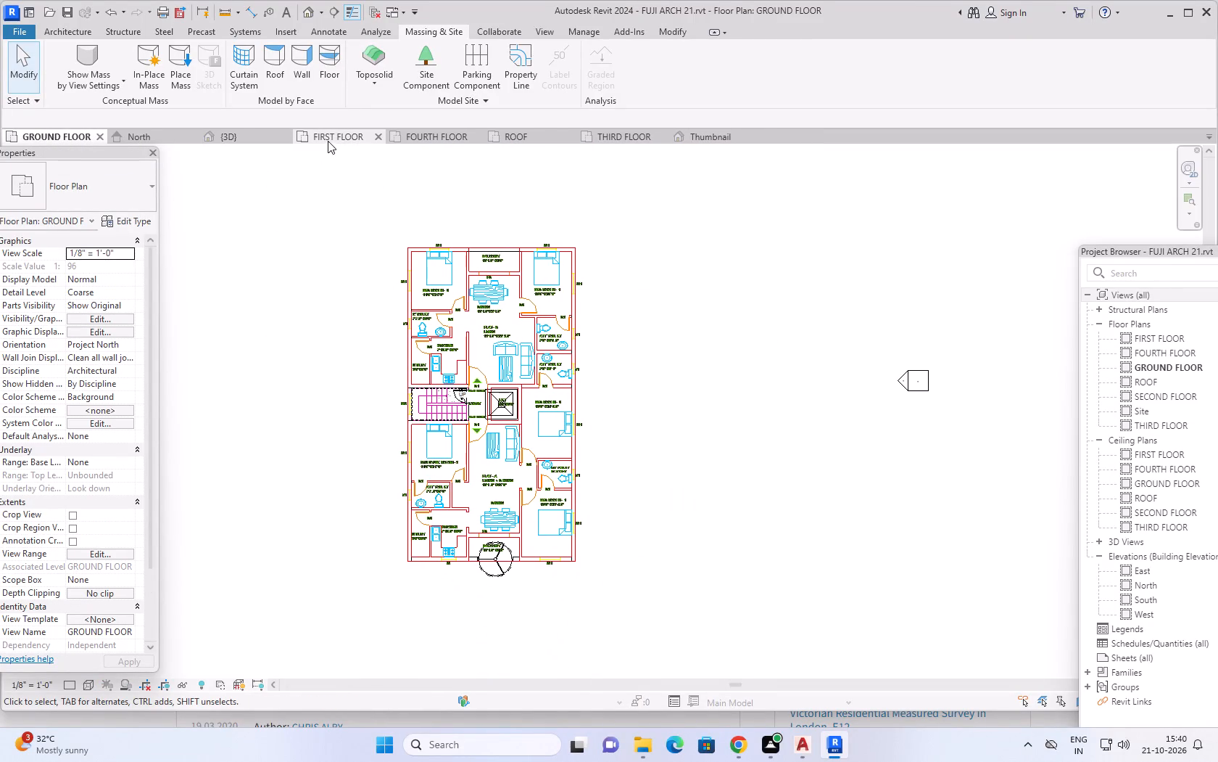
Check the type parameters of the two Planting Urn 1 instances on the first-floor front balcony for size settings.
left_click(328, 136)
scroll(577, 542, "up", 3)
left_click(624, 527)
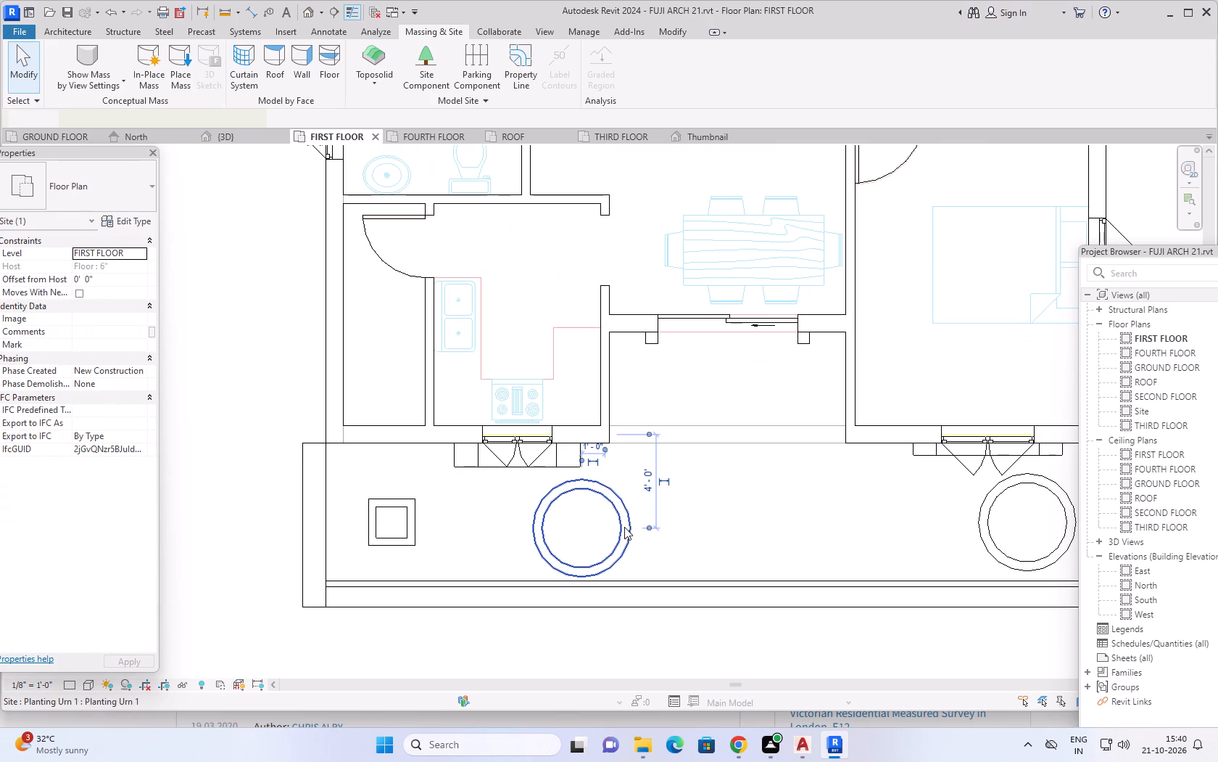
left_click(988, 530, "ctrl")
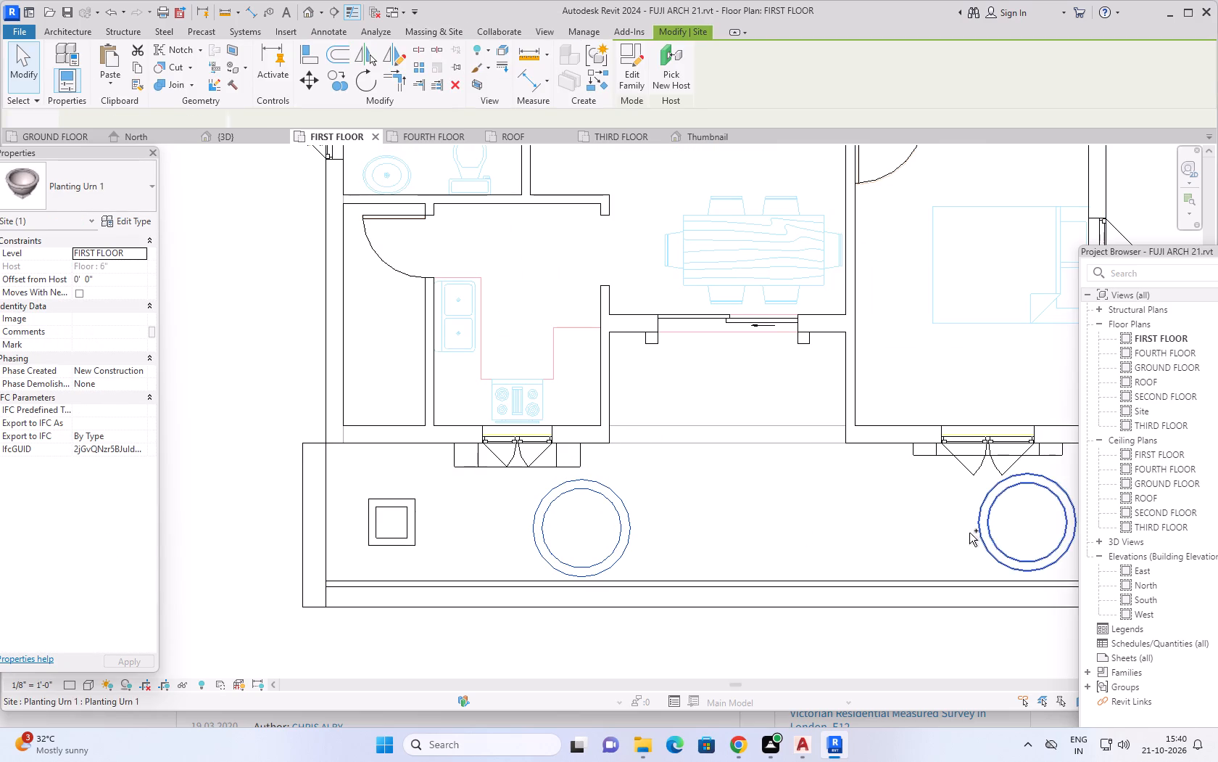
left_click(113, 219)
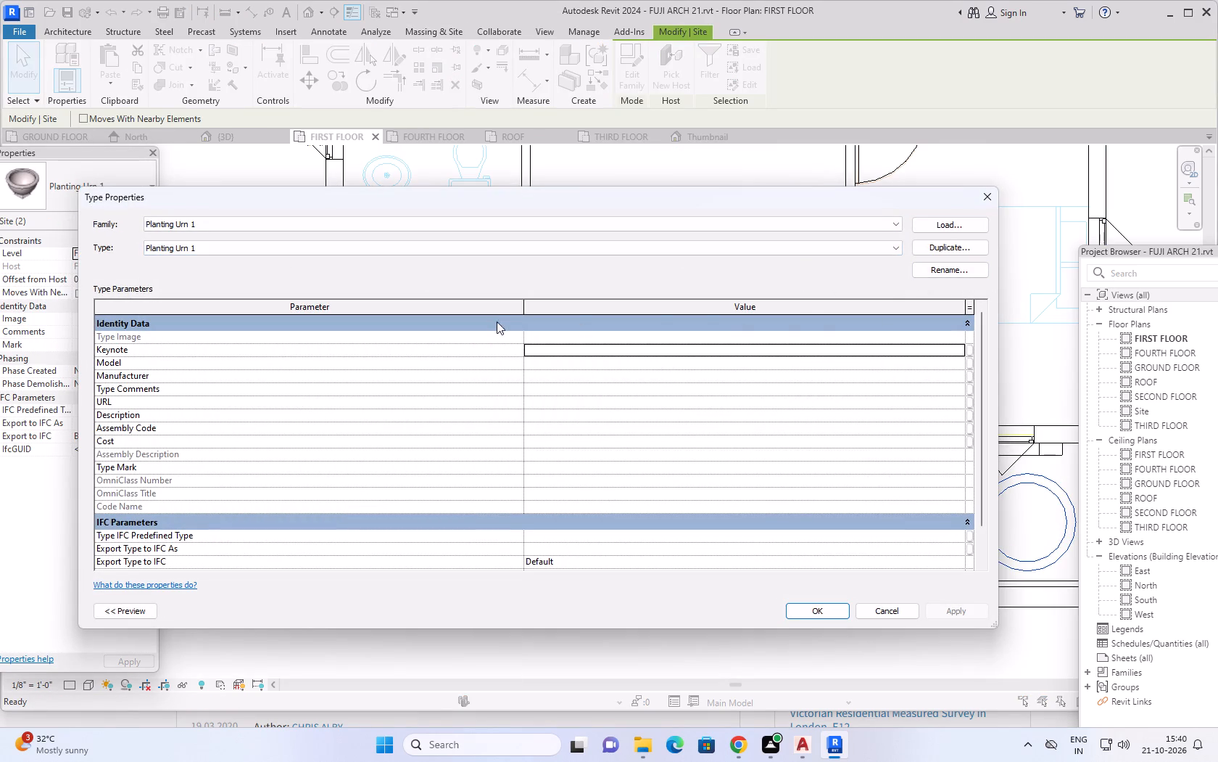
left_click(950, 239)
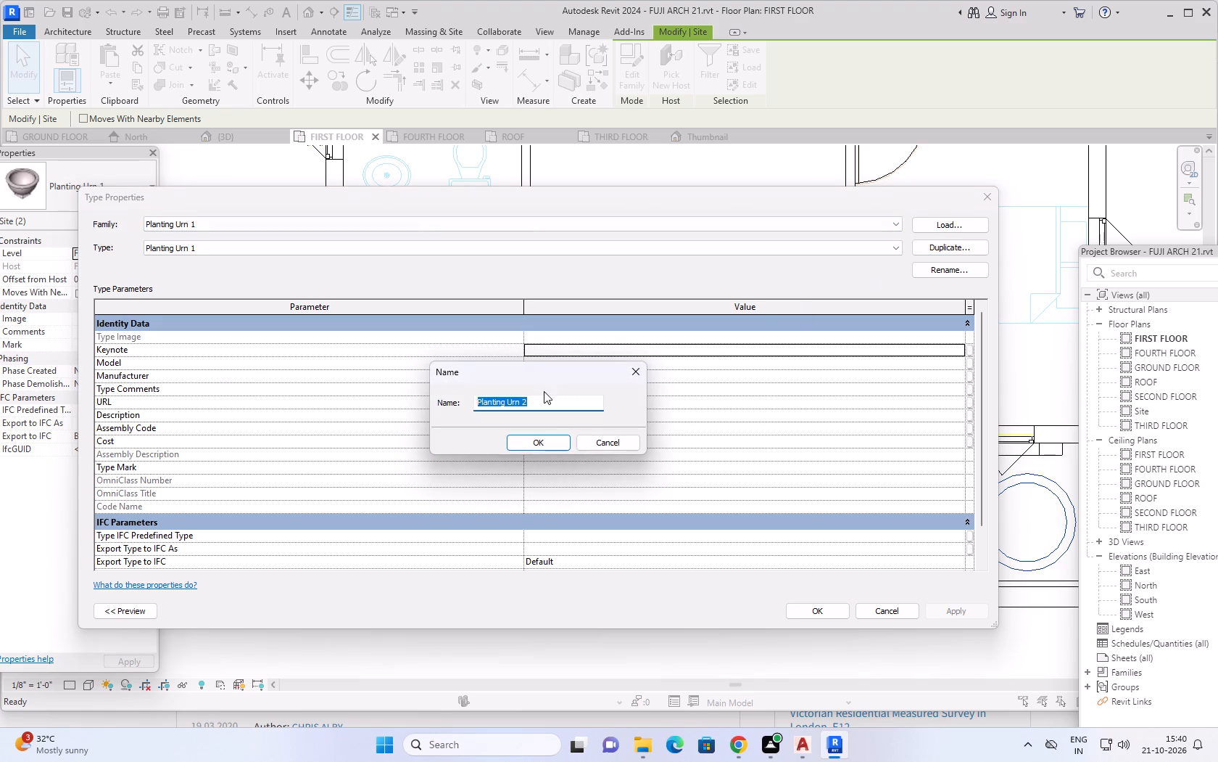
left_click(634, 372)
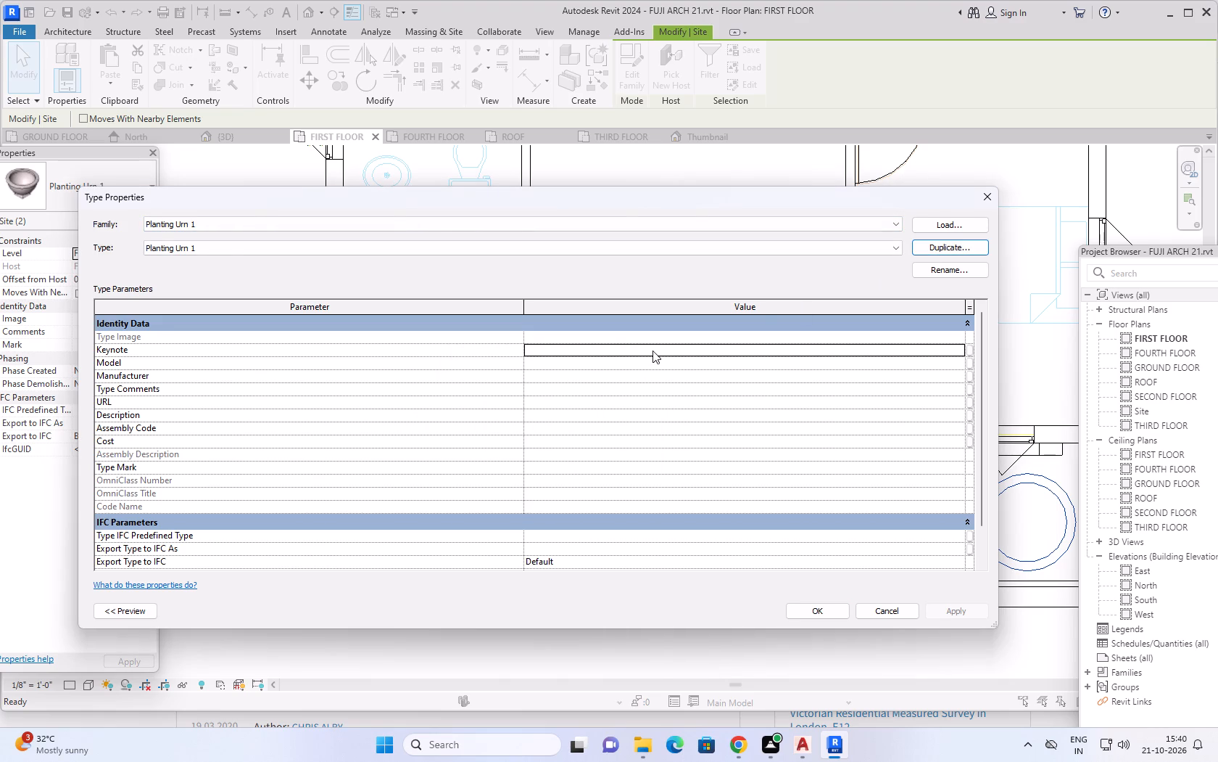
scroll(652, 351, "down", 1)
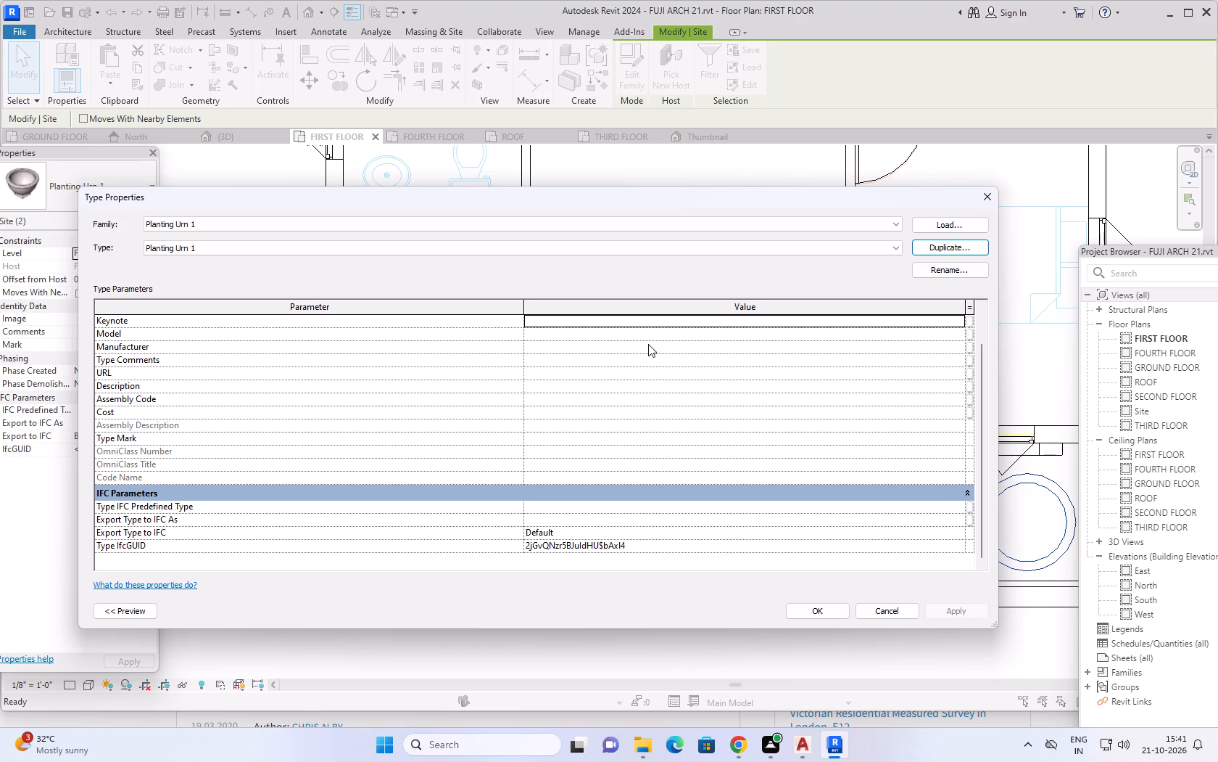
scroll(634, 352, "down", 1)
left_click(990, 202)
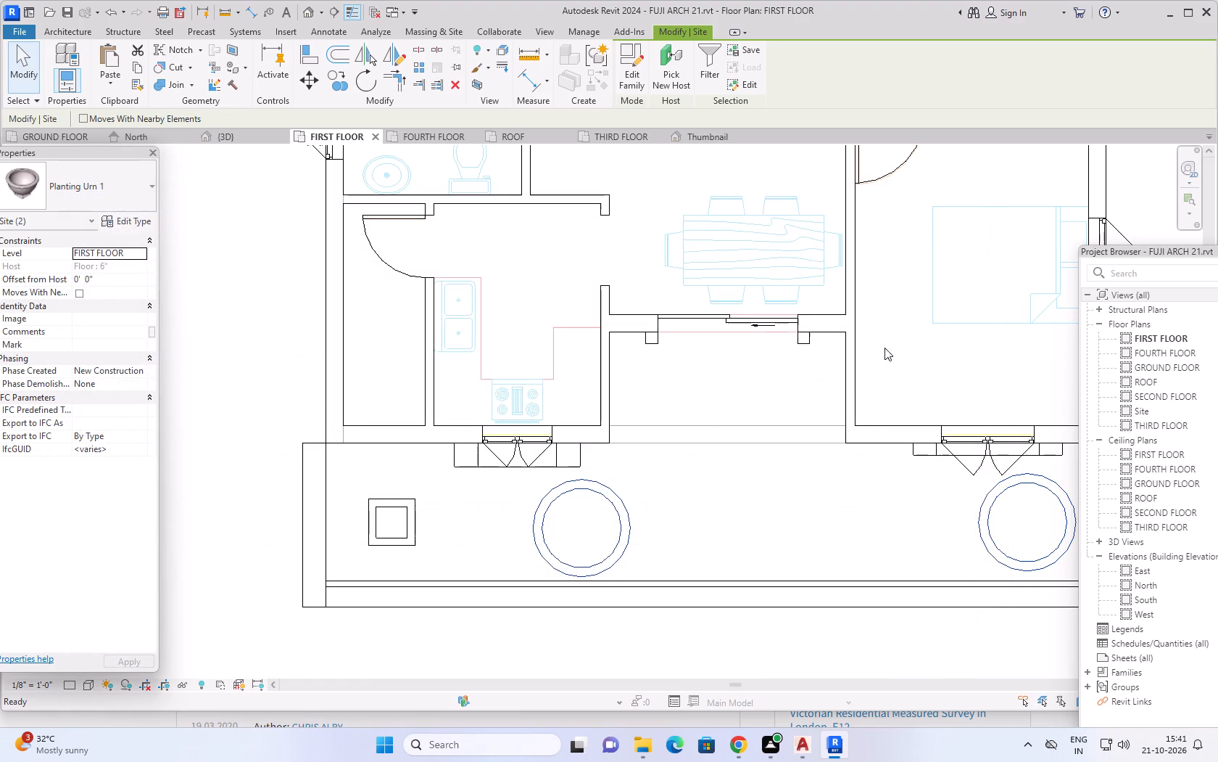
Place an RPC Tree - Deciduous Gray Birch - 10' as a site component, centred in the planting urn outside the kitchen.
scroll(790, 427, "down", 4)
middle_click_drag(783, 459, 718, 436)
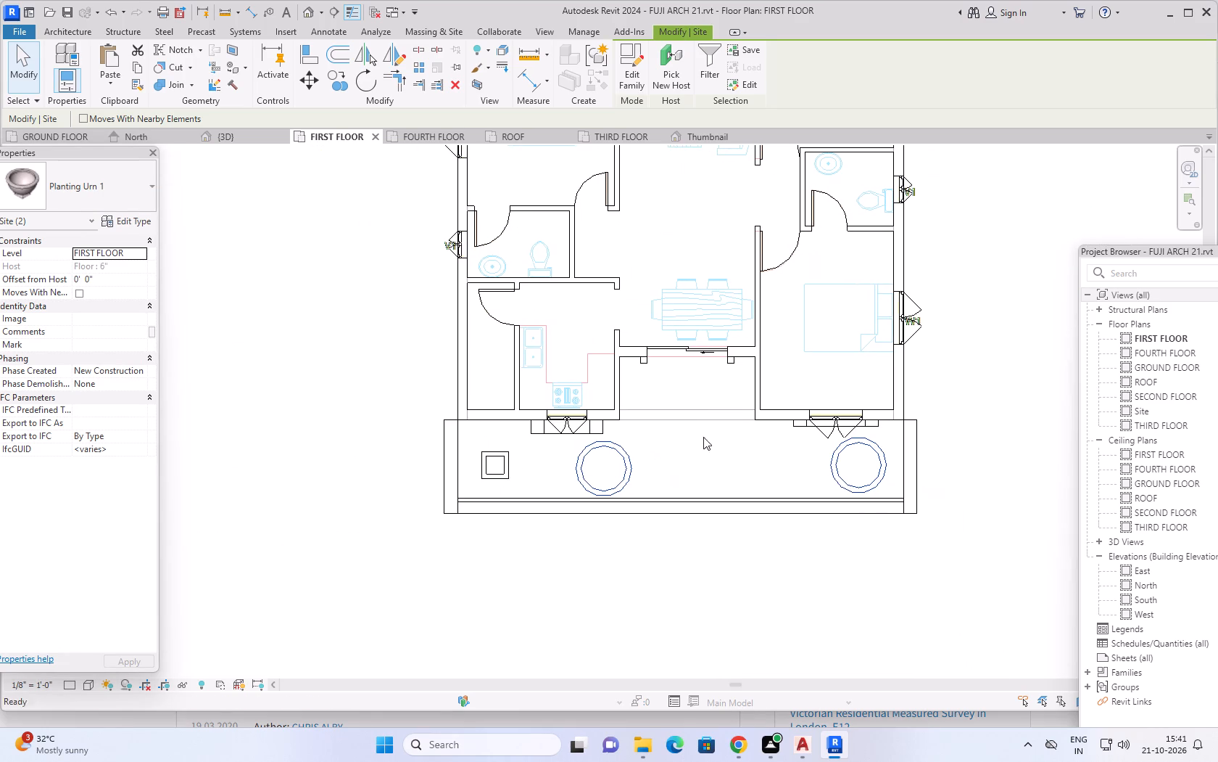
left_click(451, 31)
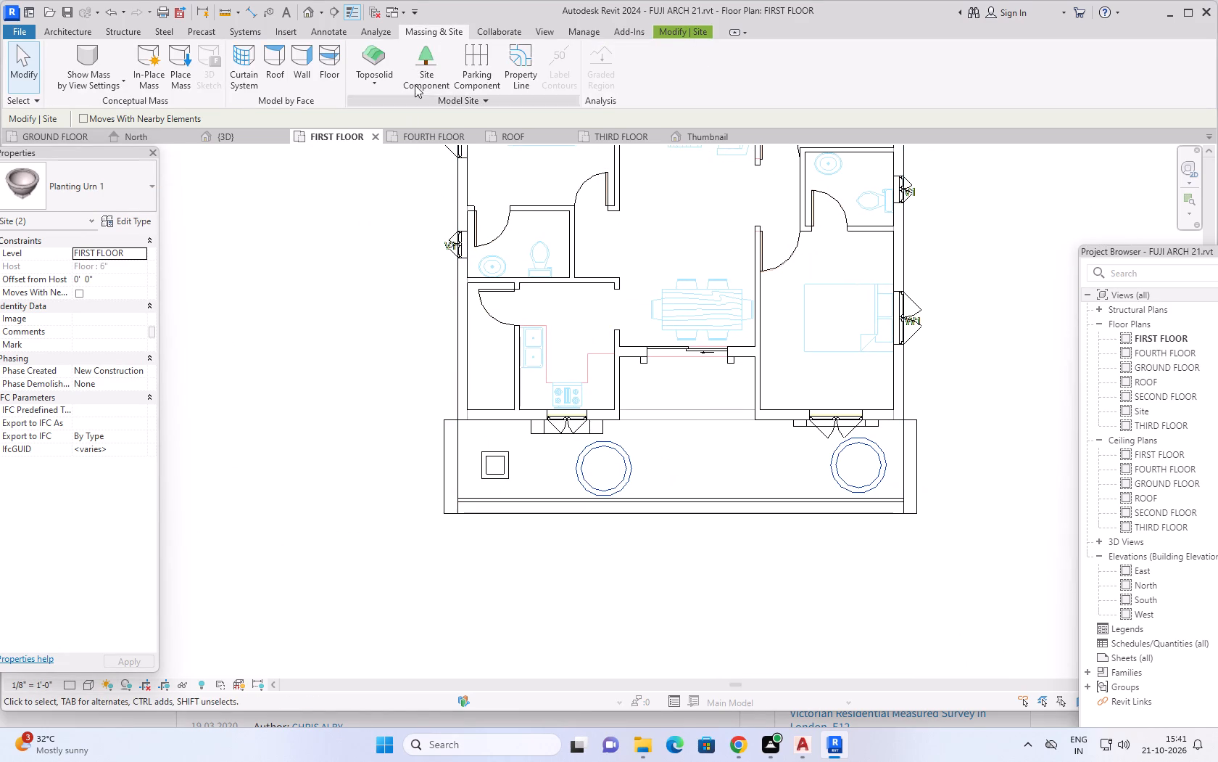
left_click(424, 70)
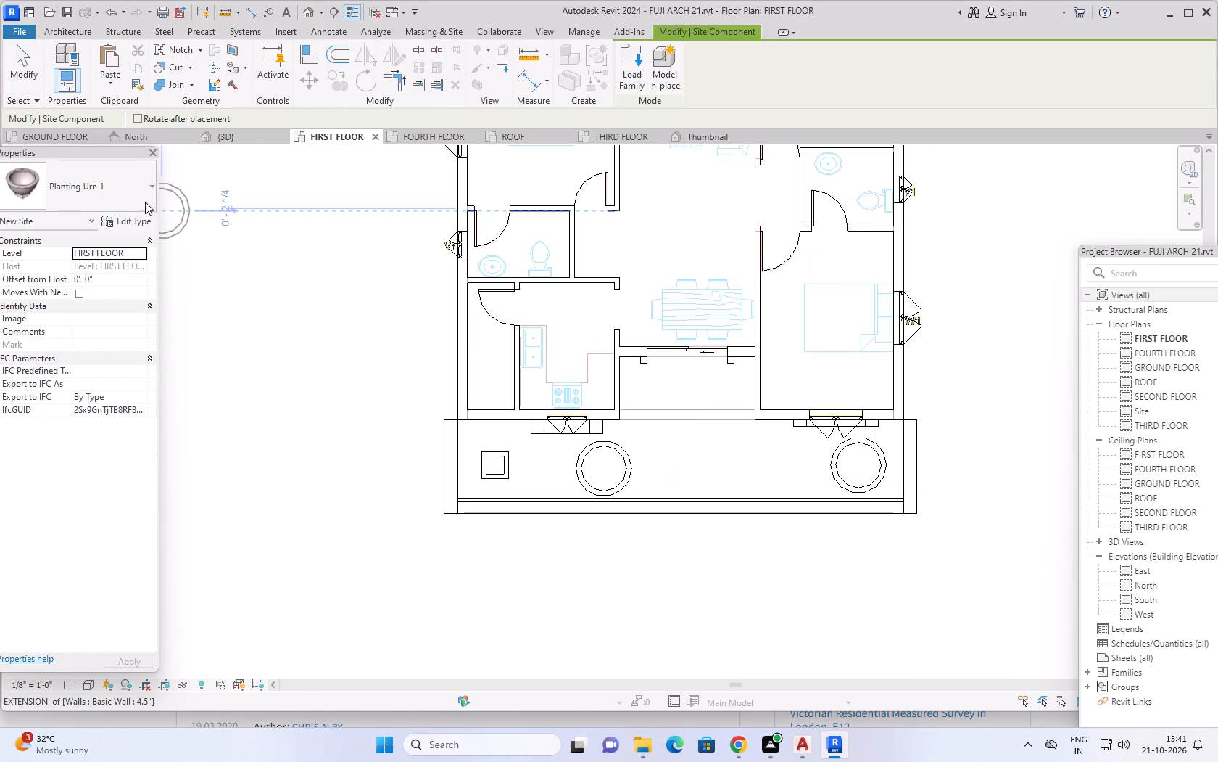
left_click(128, 192)
scroll(73, 364, "down", 3)
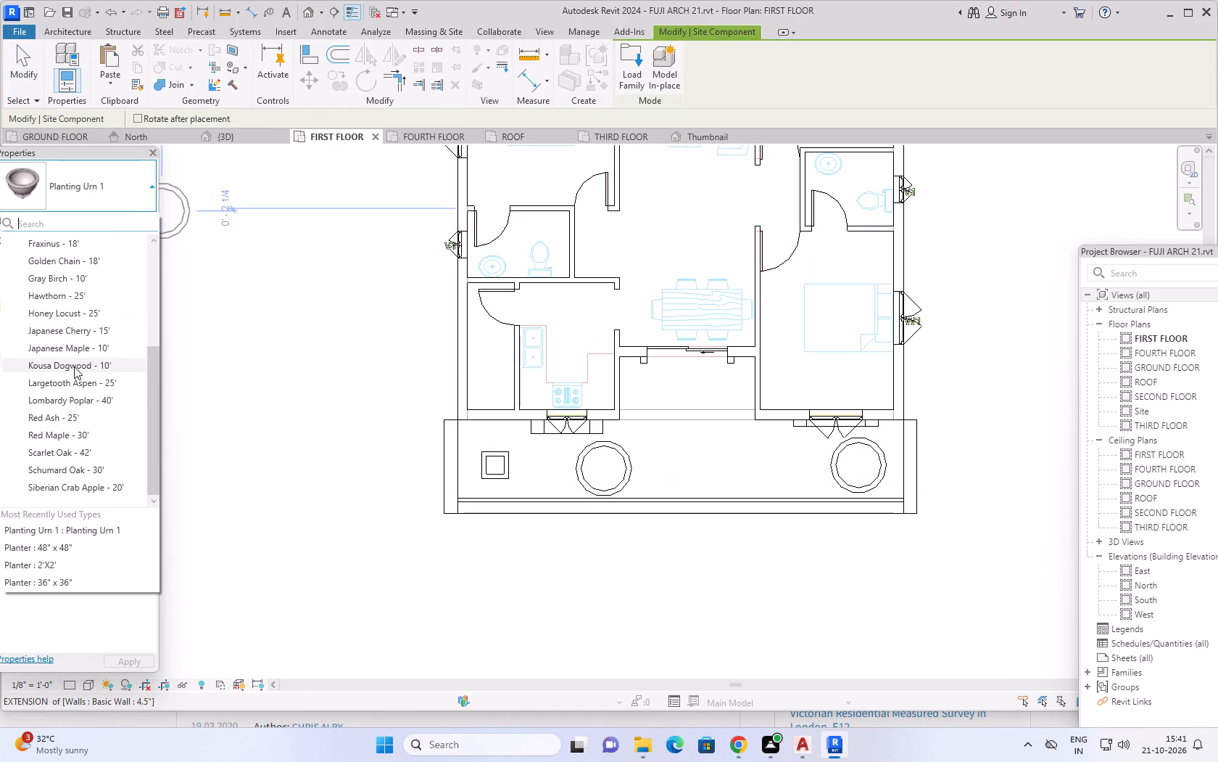
scroll(75, 366, "down", 4)
scroll(60, 323, "up", 5)
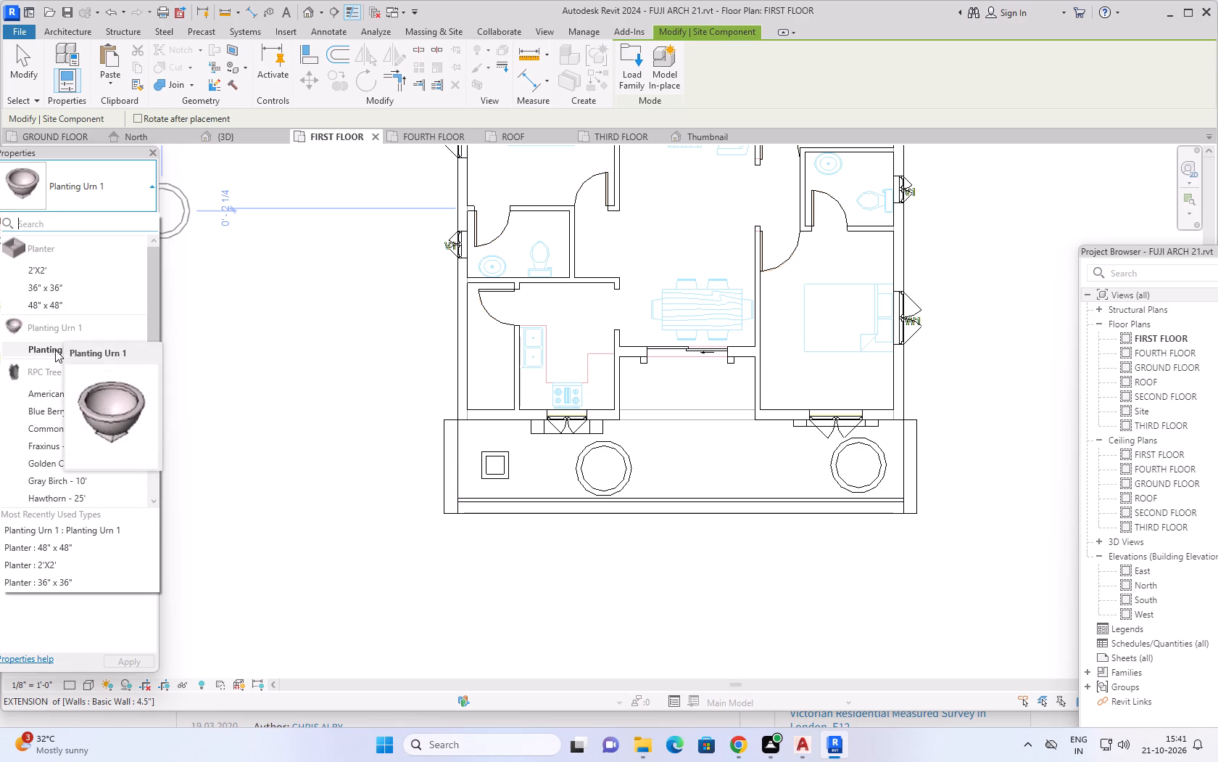
scroll(62, 418, "down", 1)
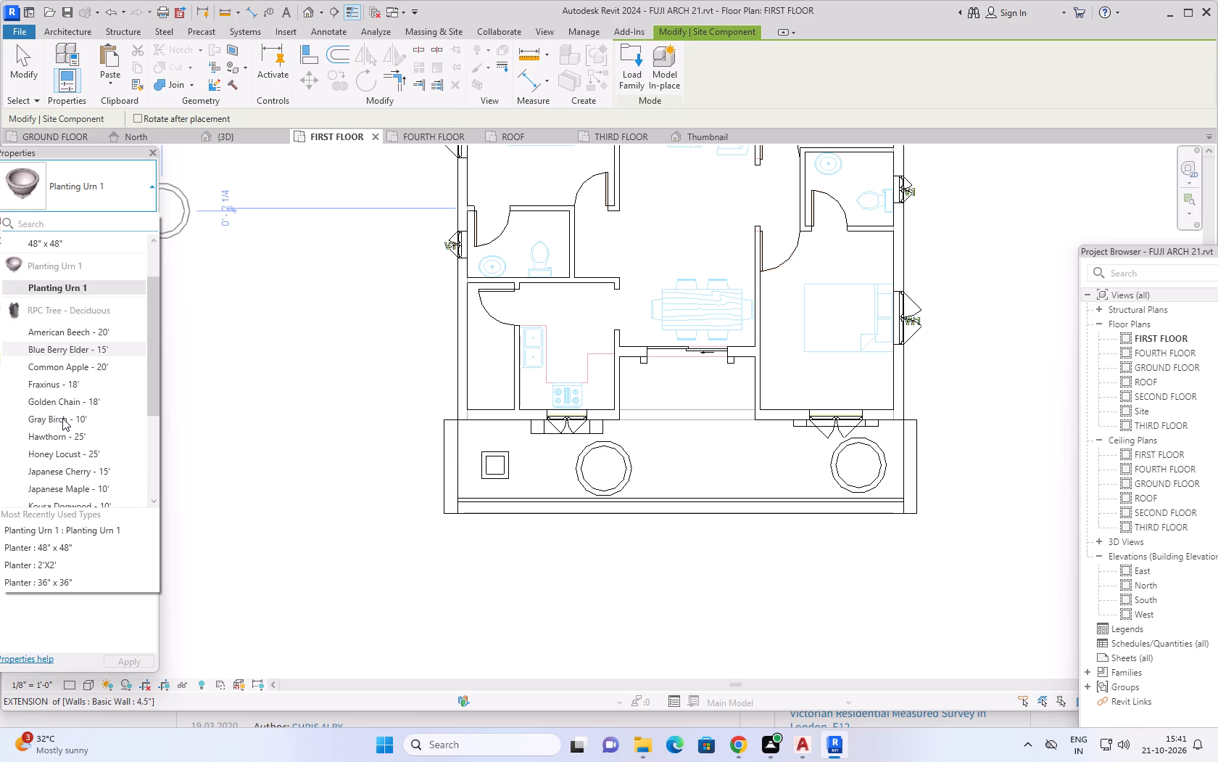
scroll(62, 418, "down", 4)
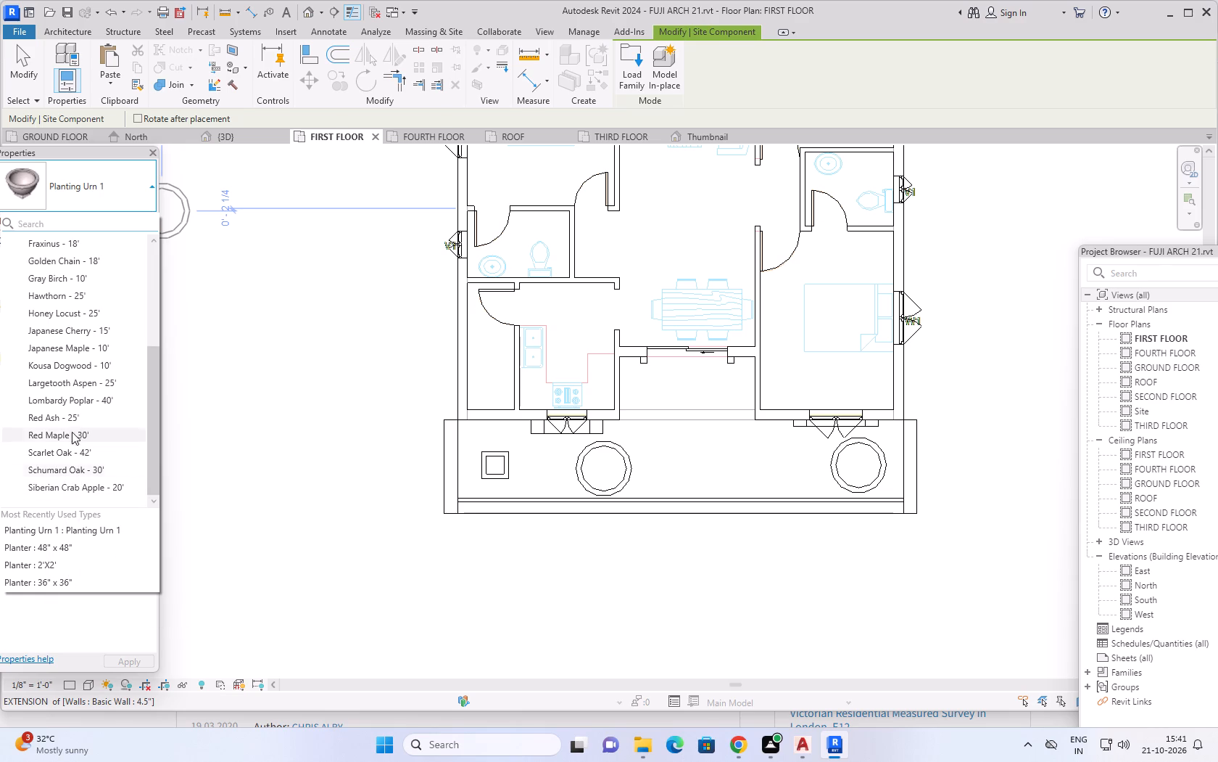
scroll(70, 369, "up", 1)
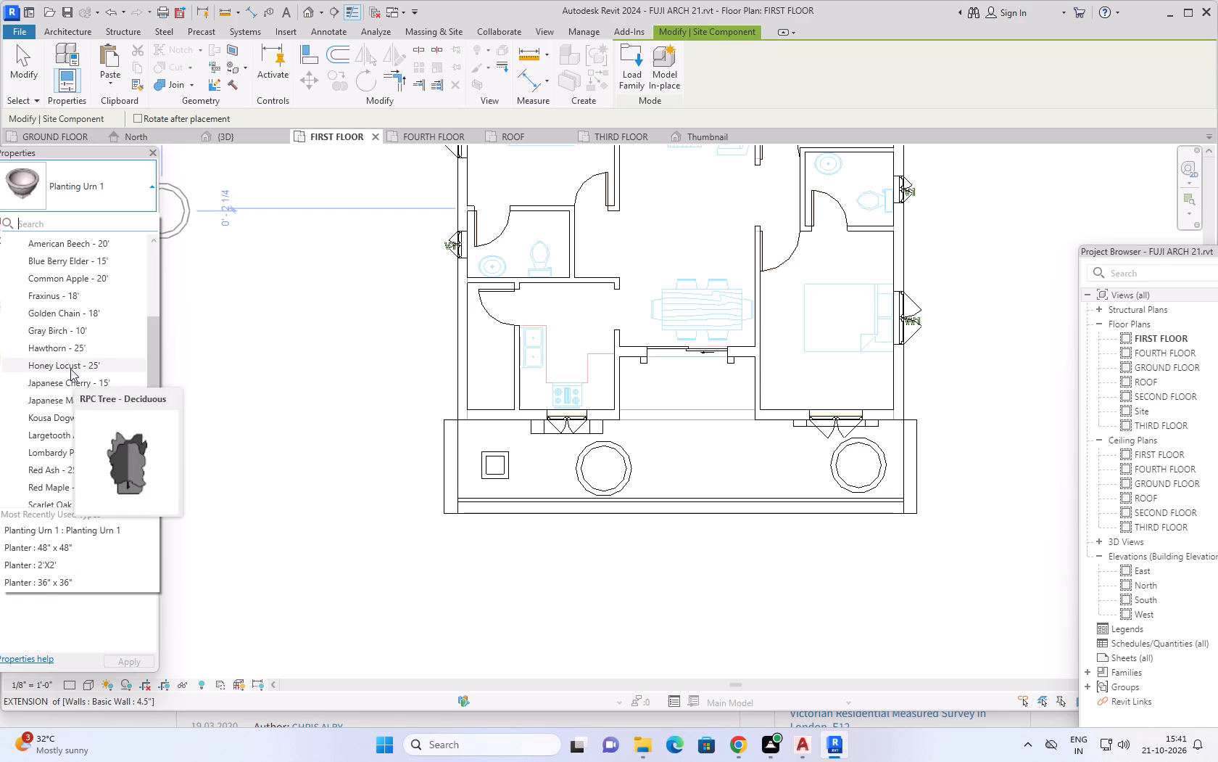
left_click(73, 329)
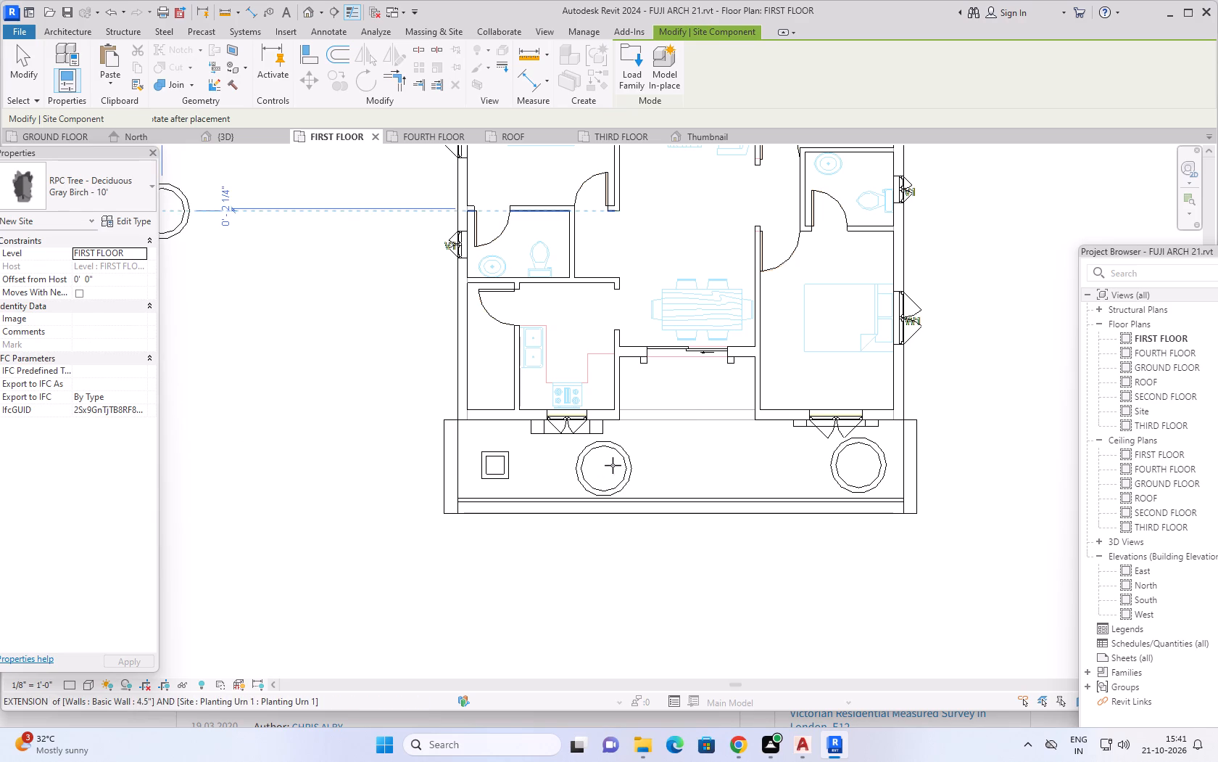
left_click(600, 470)
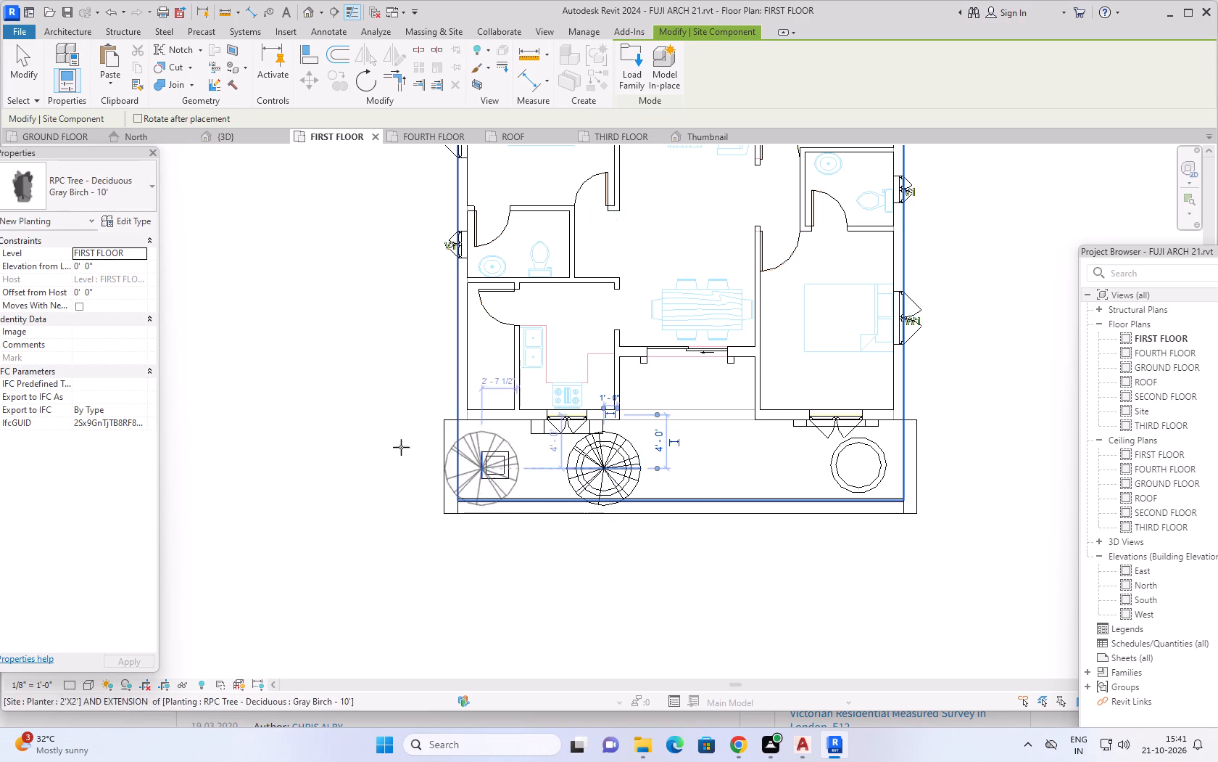
key("Escape")
key("Escape")
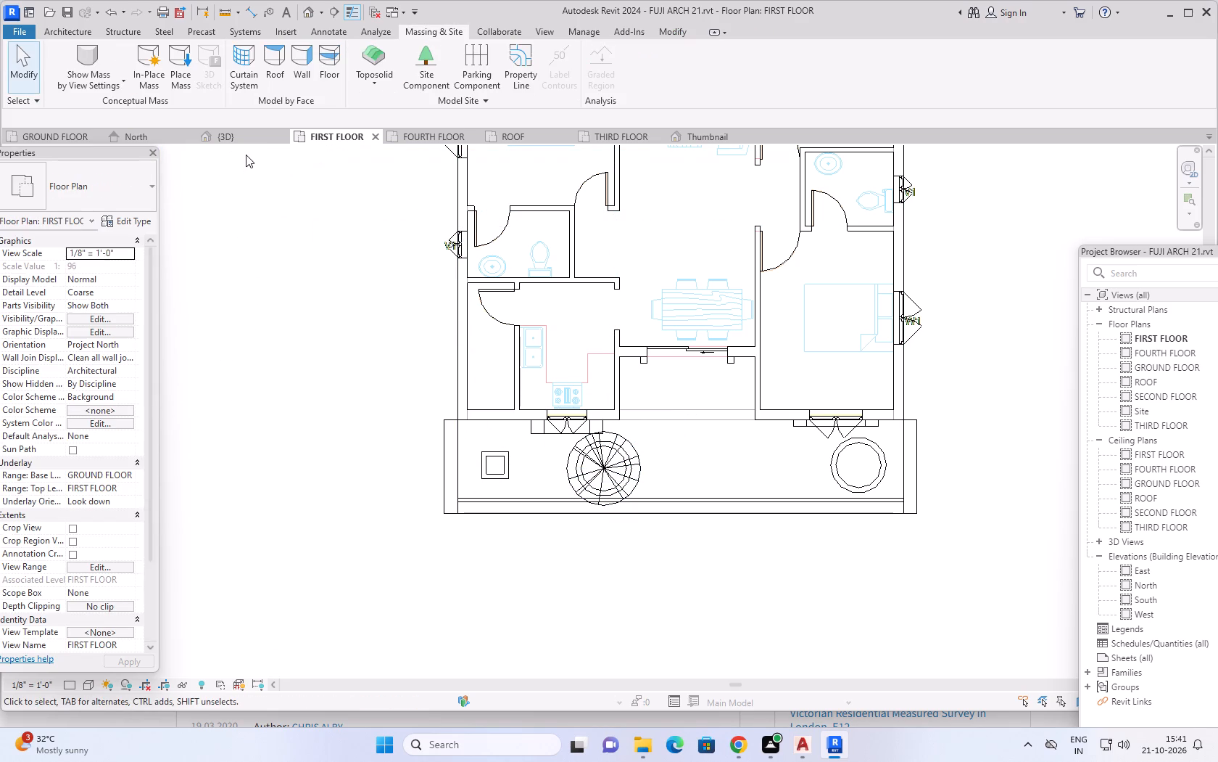
Examine the tree in the first-floor balcony urn in the 3D view from the front and from oblique angles.
left_click(243, 139)
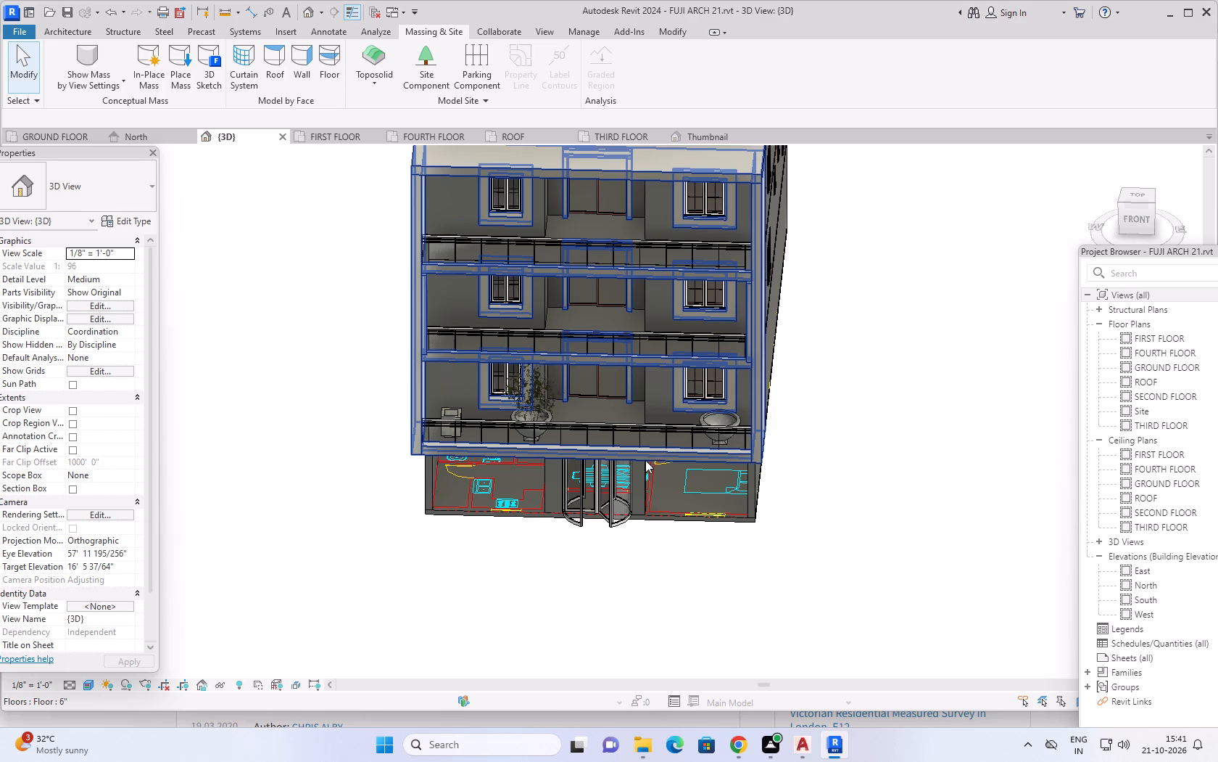
middle_click_drag(565, 579, 559, 488, "shift")
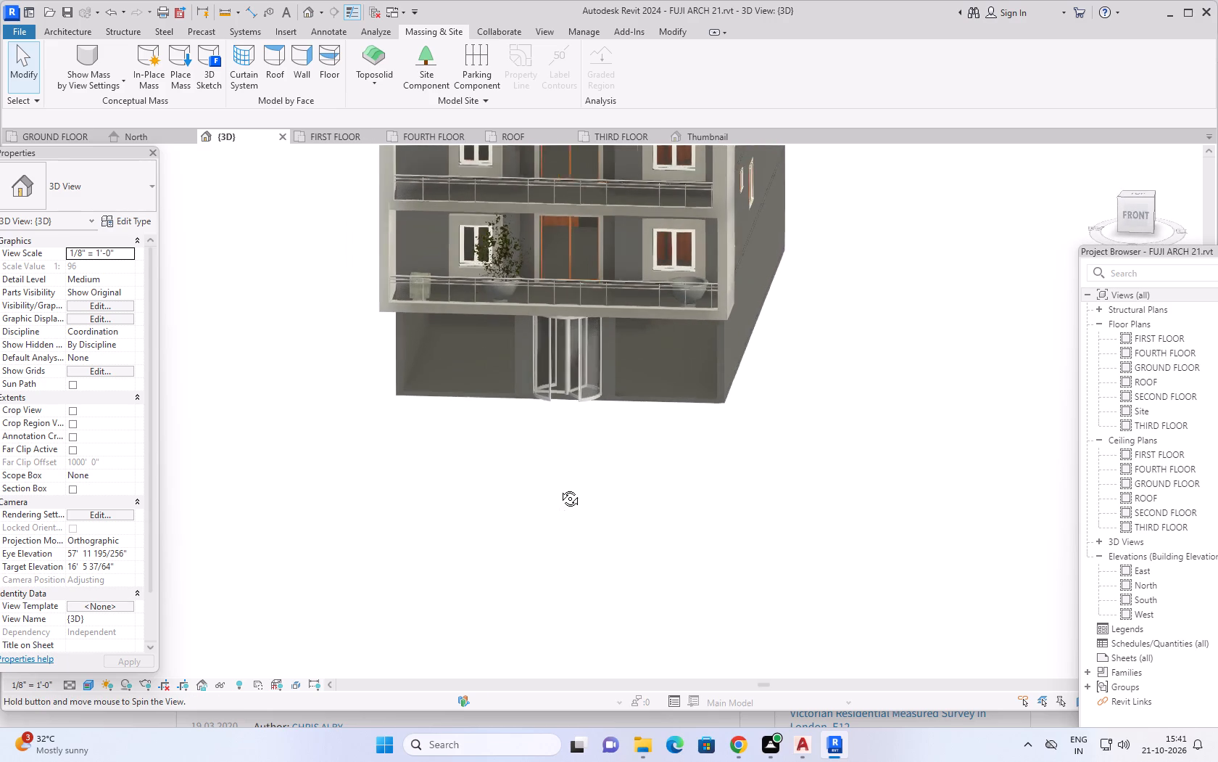
middle_click_drag(559, 488, 560, 488, "shift")
middle_click_drag(566, 454, 518, 599)
middle_click_drag(525, 573, 588, 479, "shift")
scroll(733, 213, "up", 2)
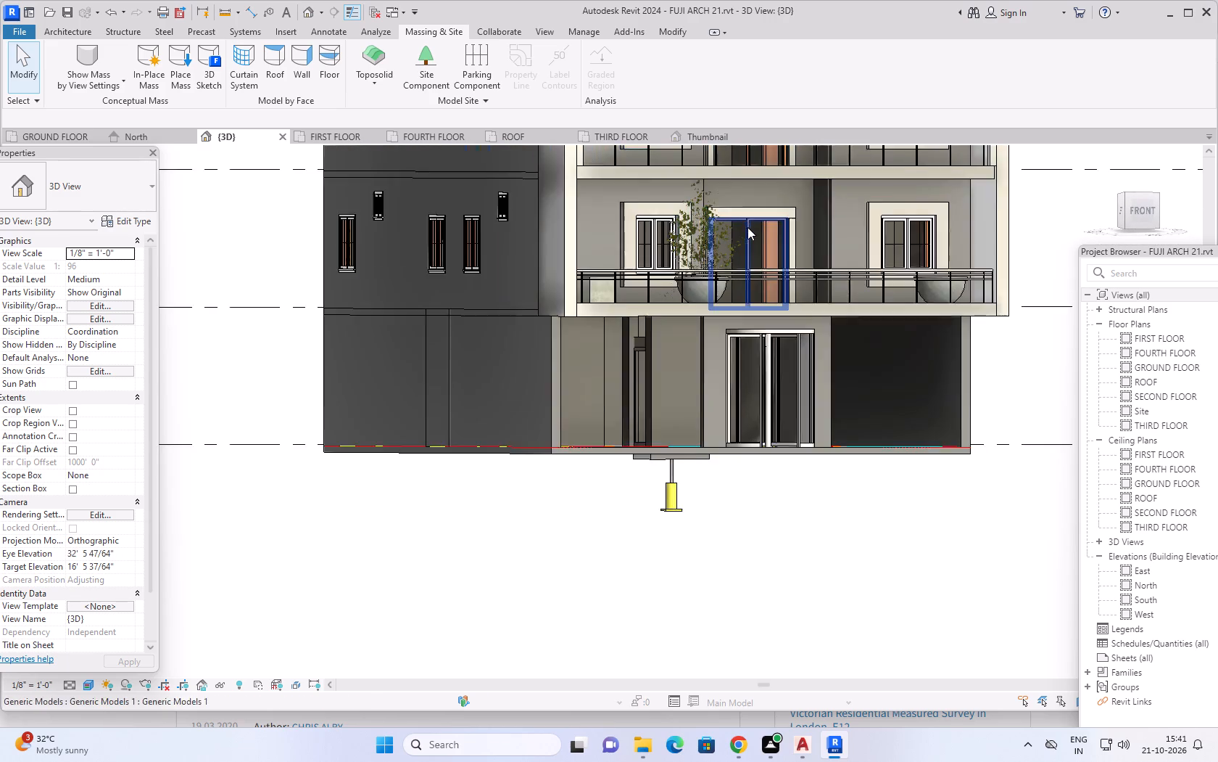
middle_click_drag(747, 231, 640, 372)
middle_click_drag(670, 356, 615, 434, "shift")
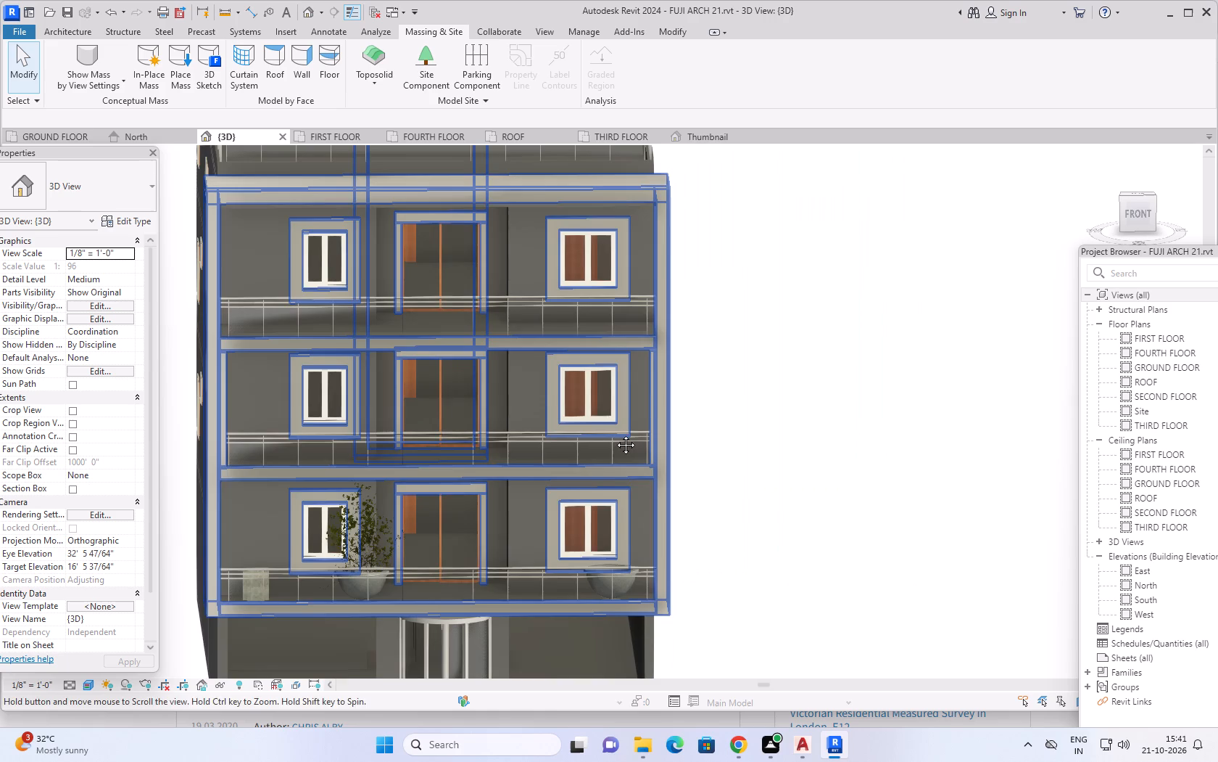
middle_click_drag(615, 434, 619, 430, "shift")
middle_click_drag(803, 459, 863, 371)
middle_click_drag(854, 433, 844, 456, "shift")
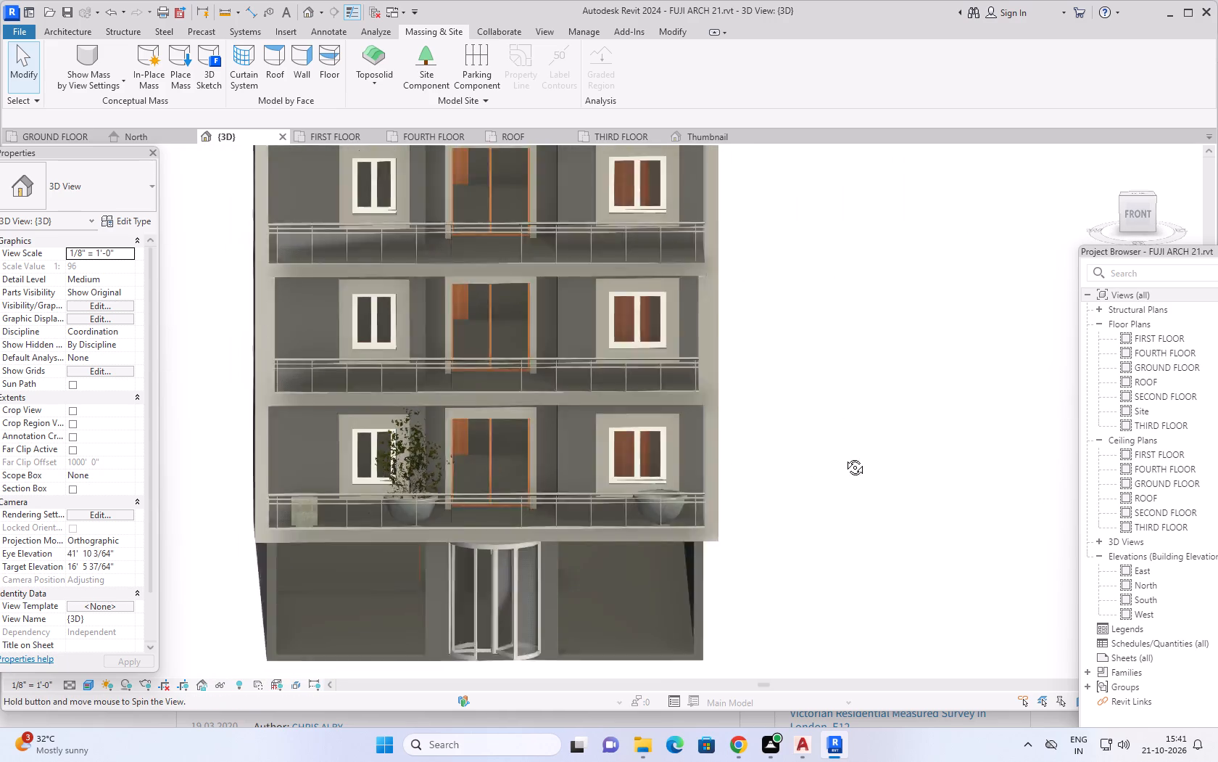
middle_click_drag(844, 456, 829, 483, "shift")
middle_click_drag(811, 477, 933, 368)
middle_click_drag(908, 432, 877, 485, "shift")
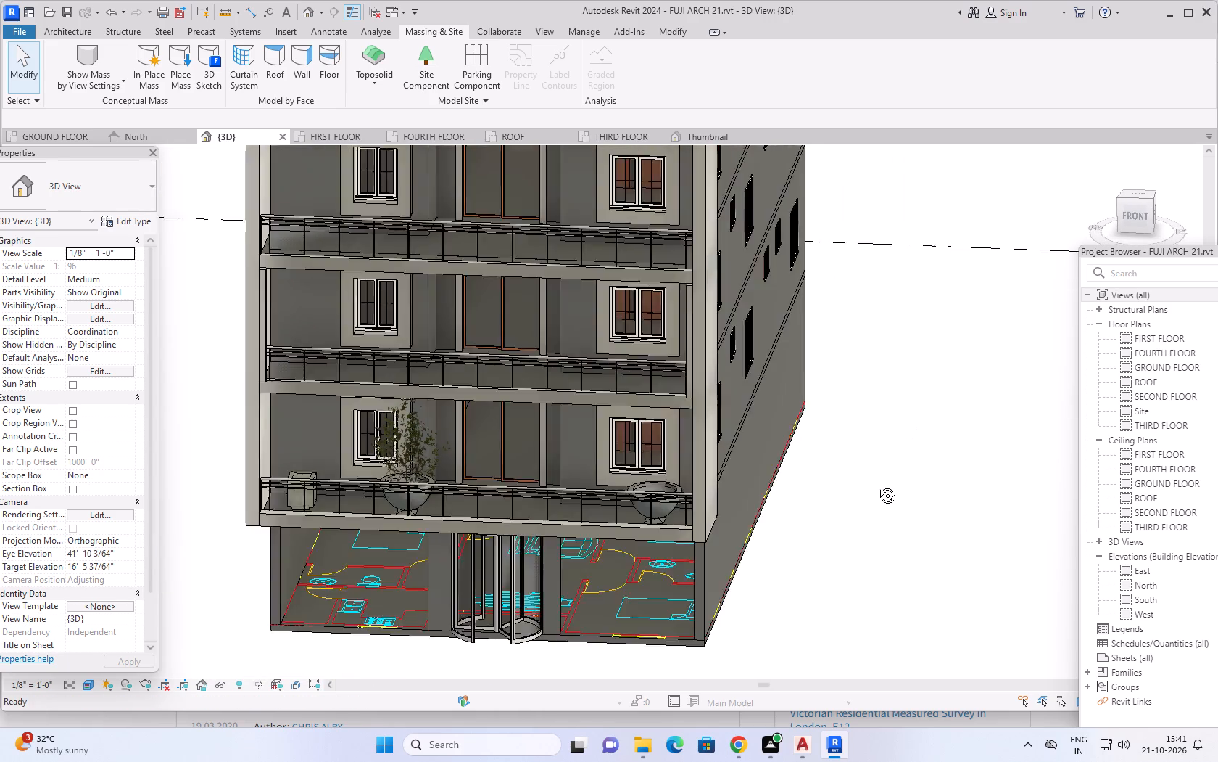
middle_click_drag(877, 485, 858, 520, "shift")
middle_click_drag(799, 518, 1055, 382)
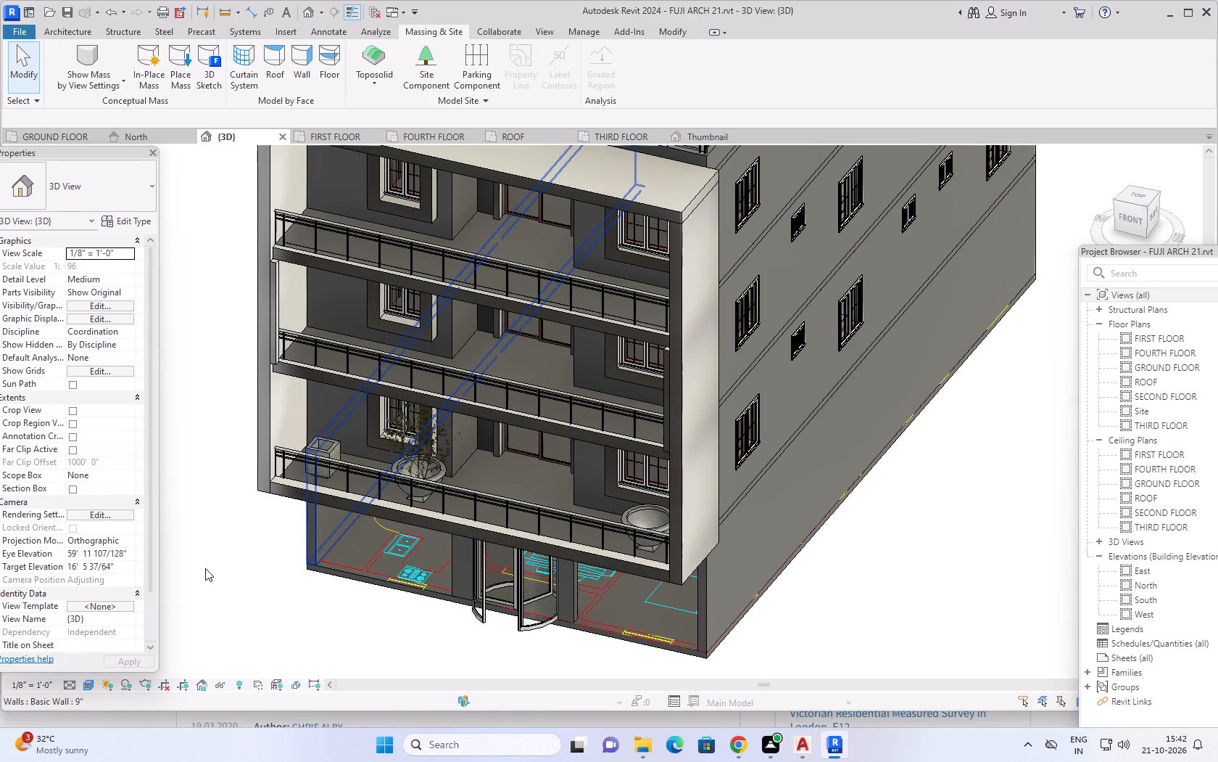
middle_click_drag(204, 568, 279, 596)
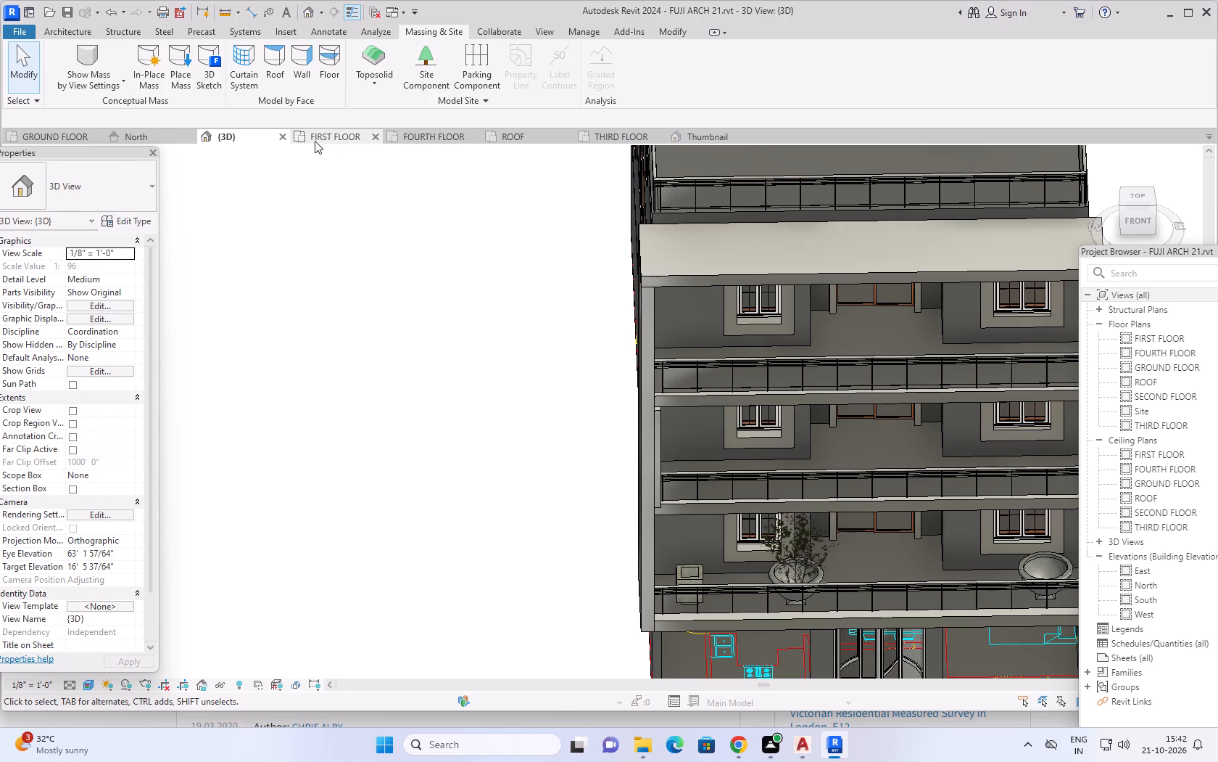
Look through the site component types in the first floor plan for another balcony plant, trying RPC Tree - Deciduous Hawthorn - 25'.
left_click(338, 138)
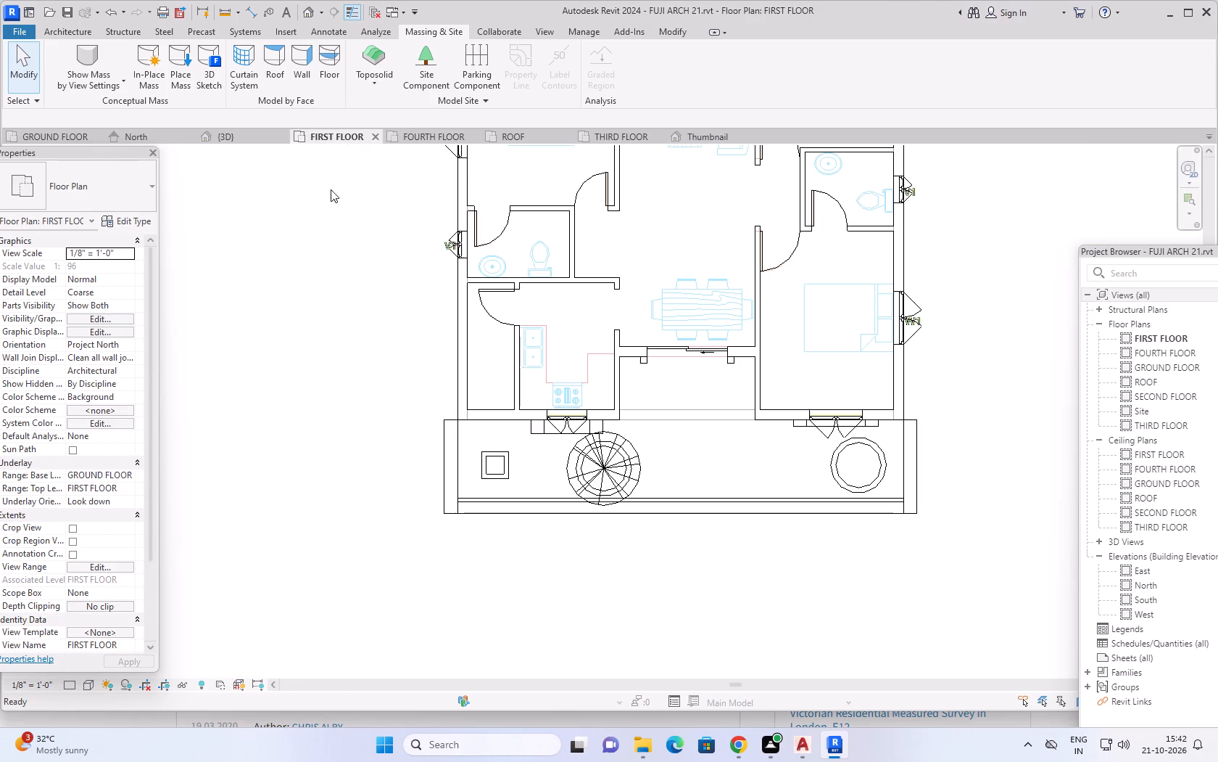
scroll(359, 362, "down", 1)
middle_click(362, 369)
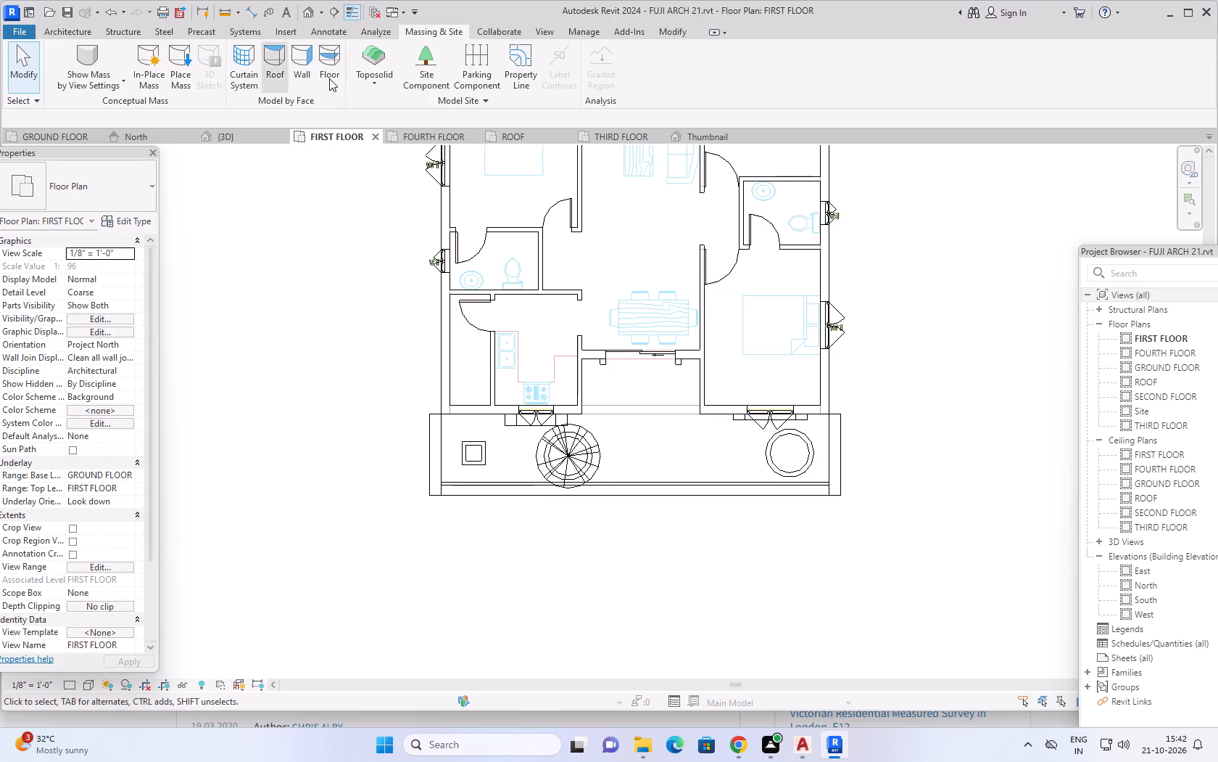
left_click(434, 60)
left_click(139, 196)
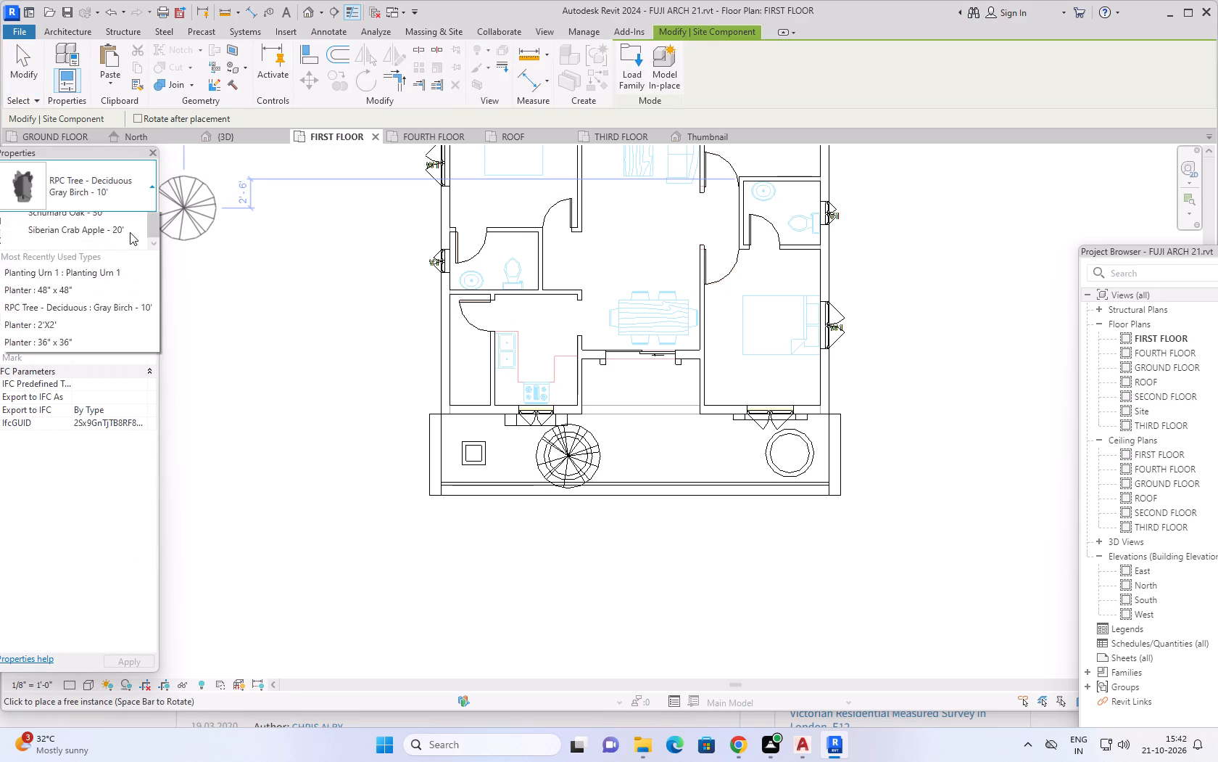
left_click(90, 281)
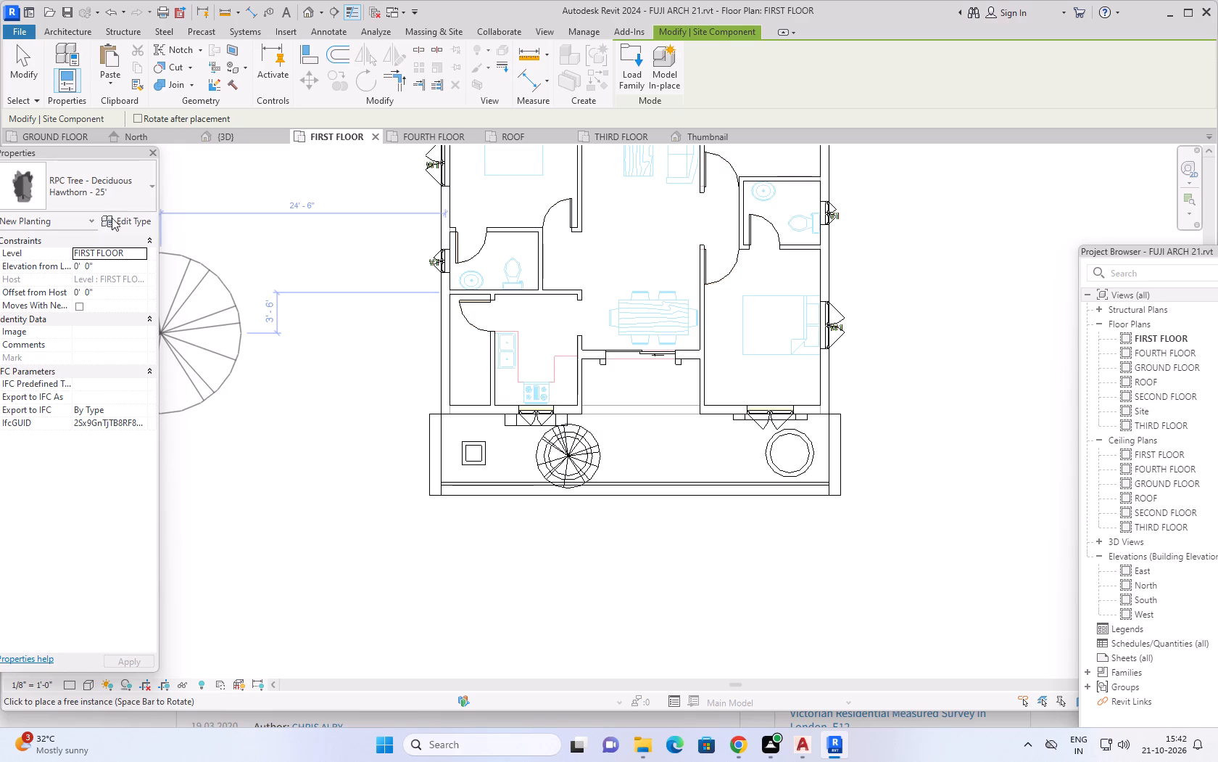
left_click(128, 191)
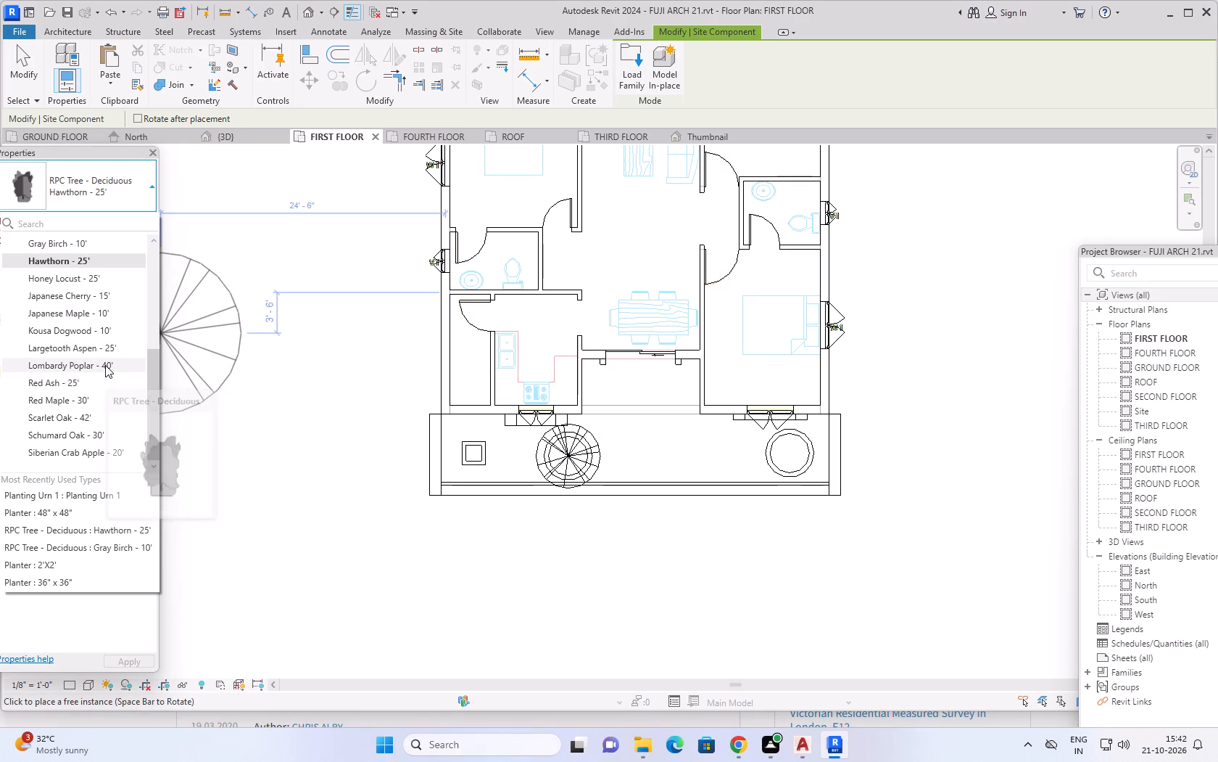
scroll(105, 376, "down", 2)
scroll(97, 458, "up", 8)
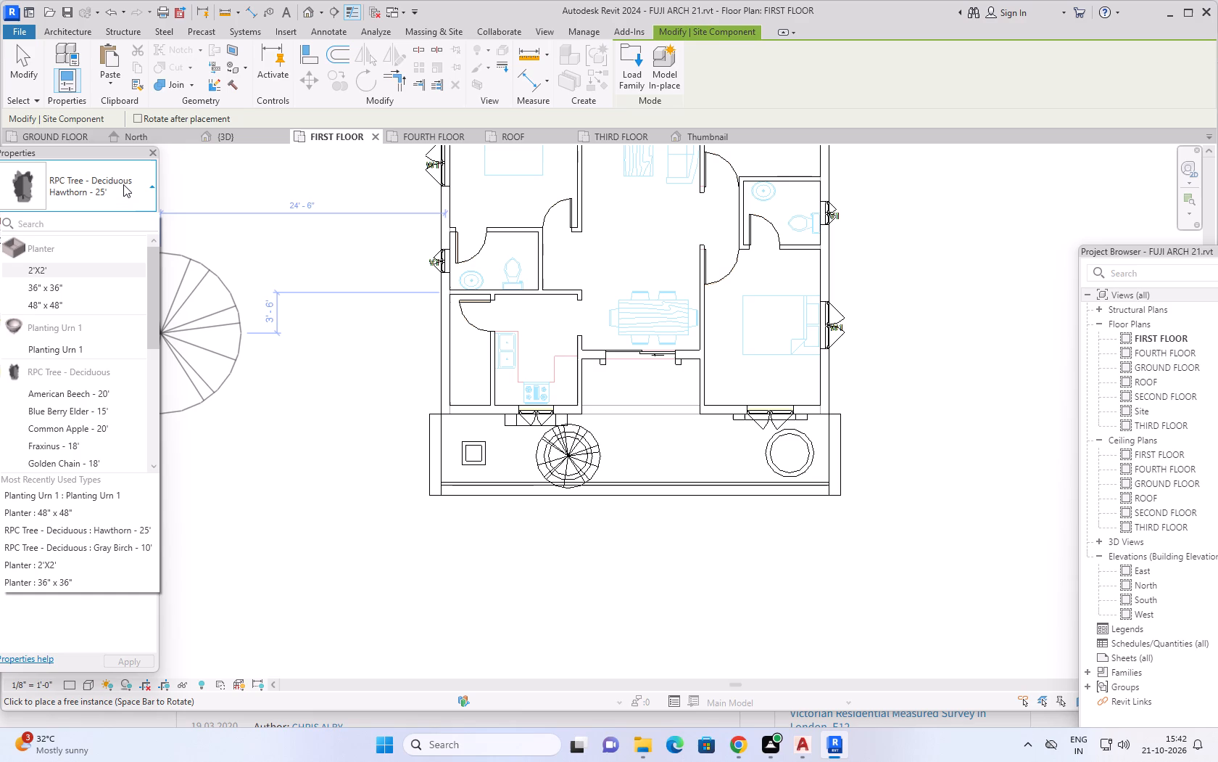
left_click(123, 184)
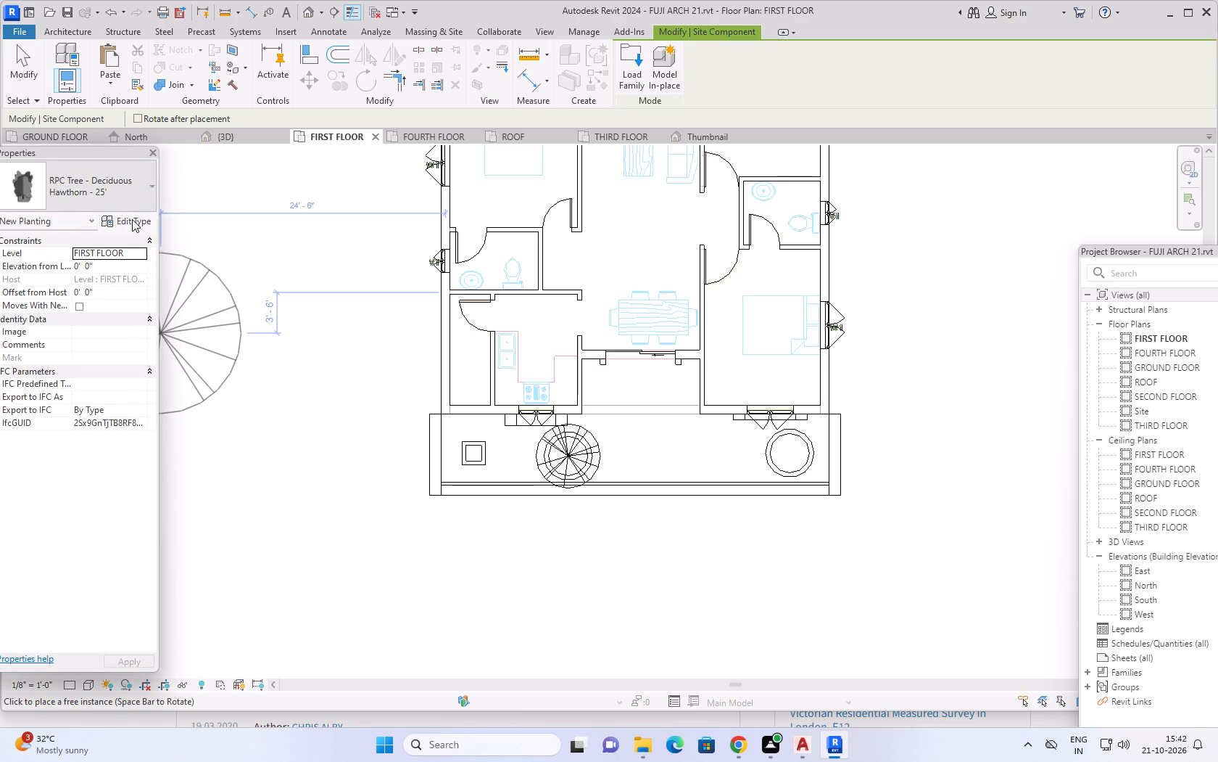
Load the RPC Tree - Conifer family from the US library's Planting folder into the site component types.
left_click(132, 219)
left_click(937, 225)
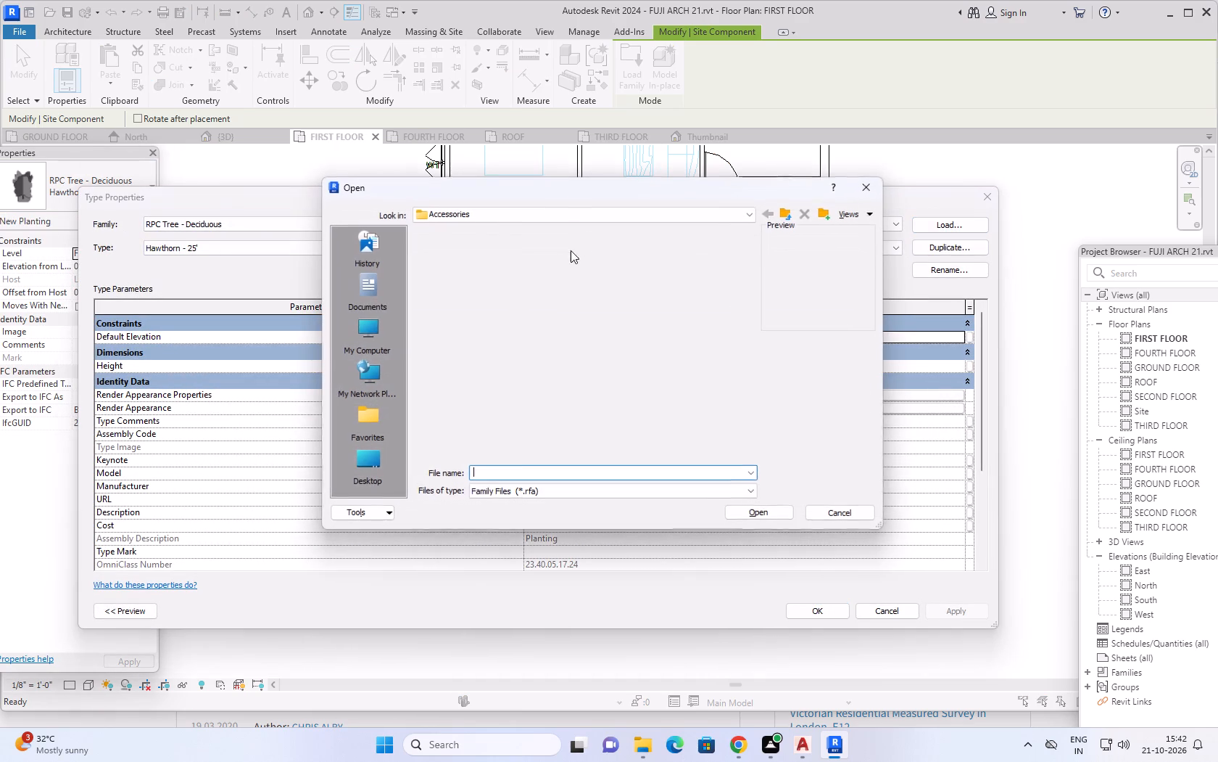
left_click(787, 216)
left_click(787, 216)
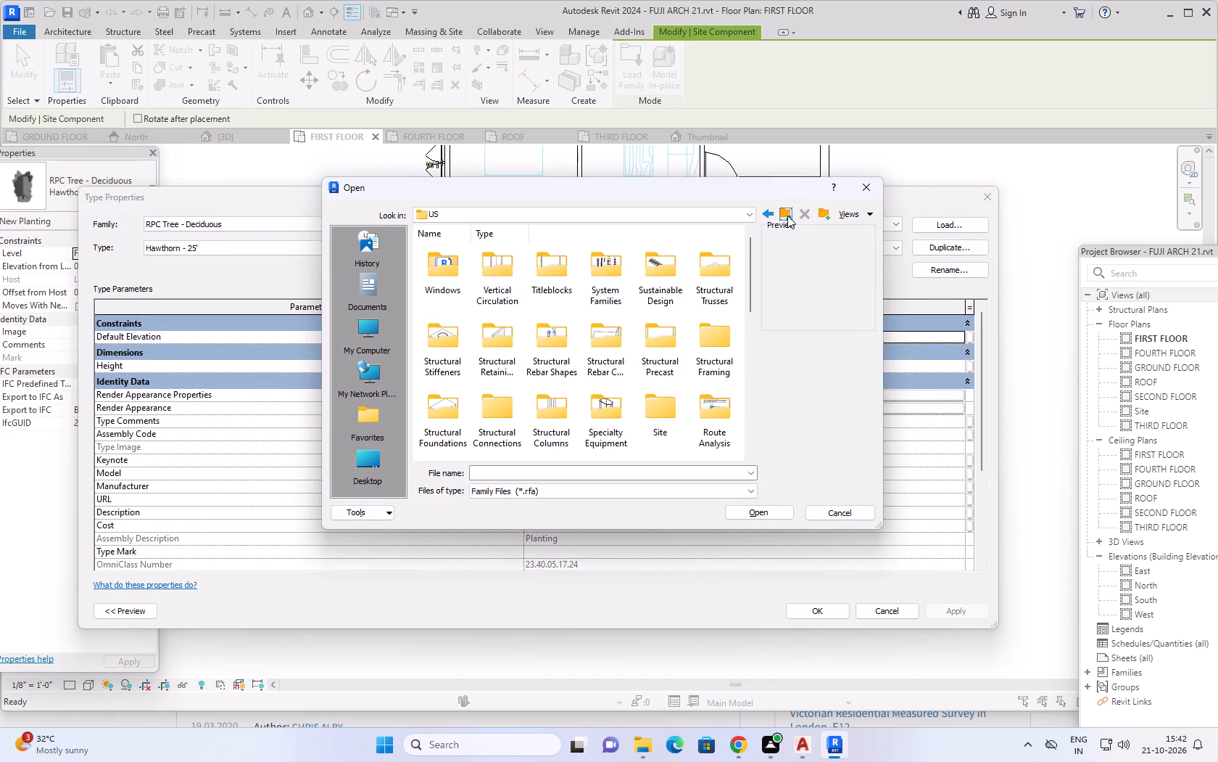
scroll(664, 332, "down", 1)
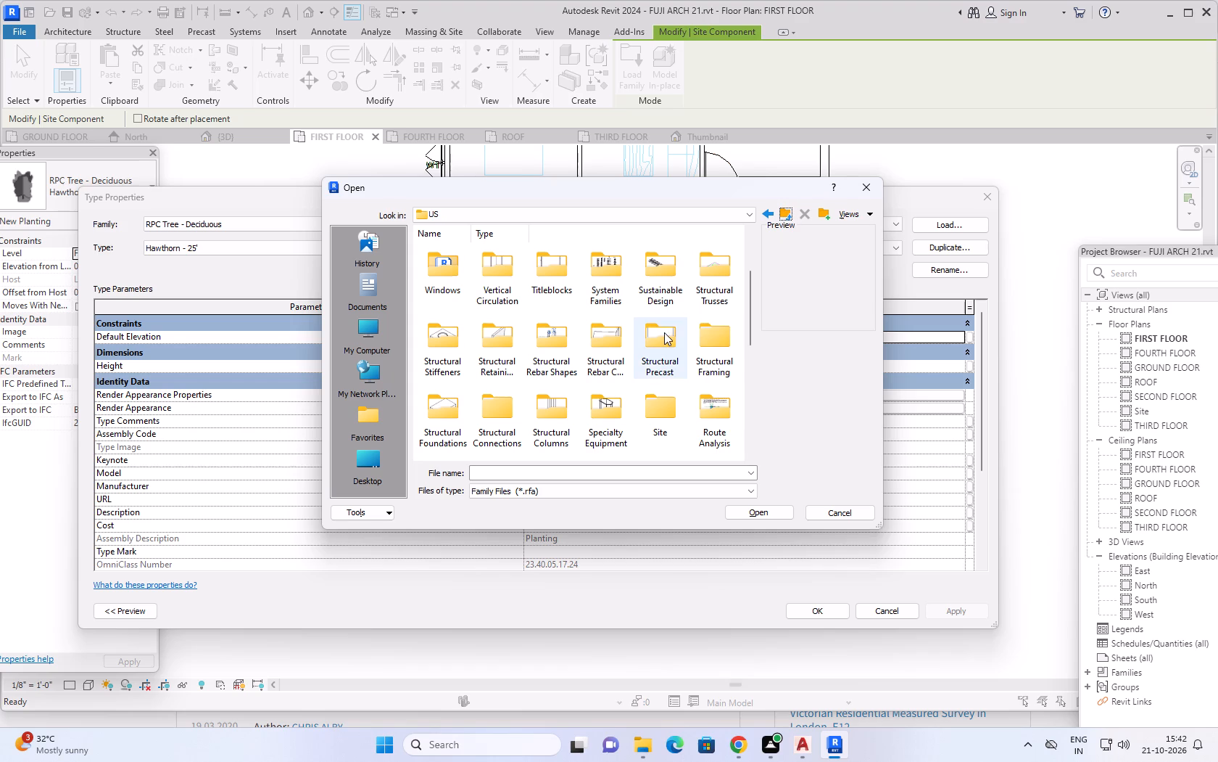
scroll(664, 332, "down", 4)
scroll(645, 350, "up", 1)
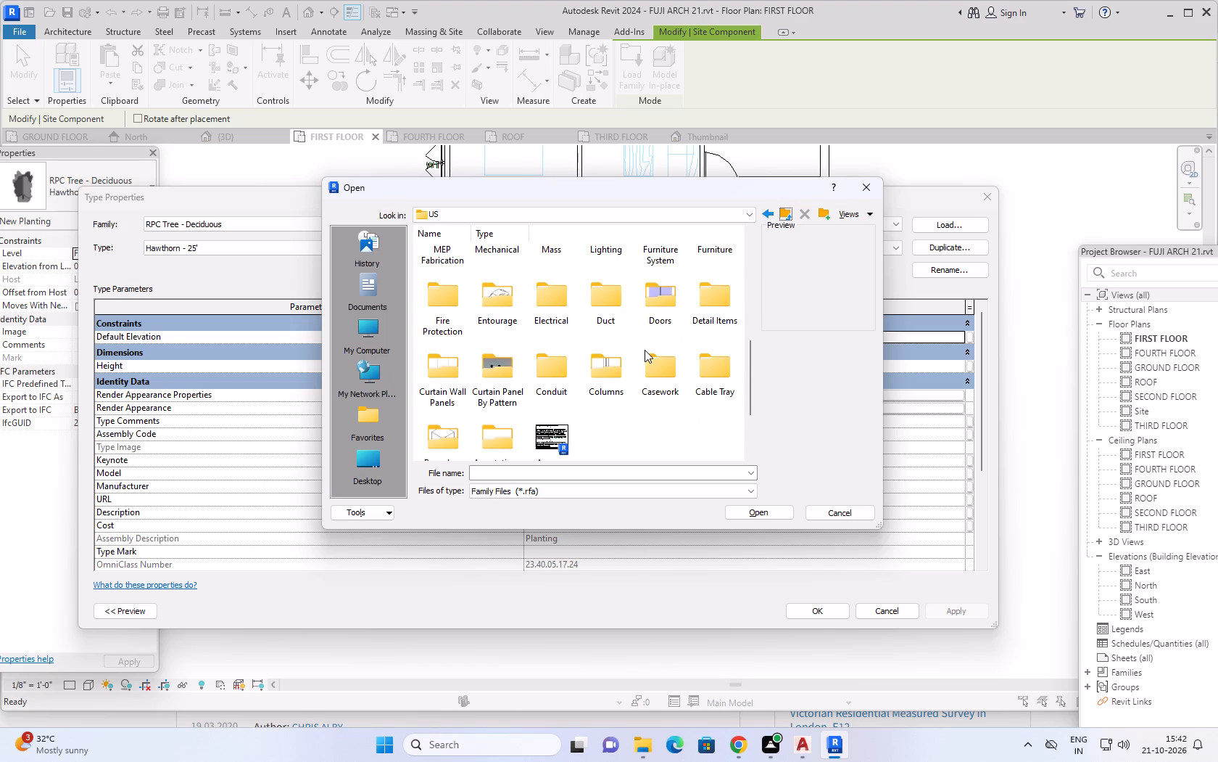
scroll(588, 350, "up", 1)
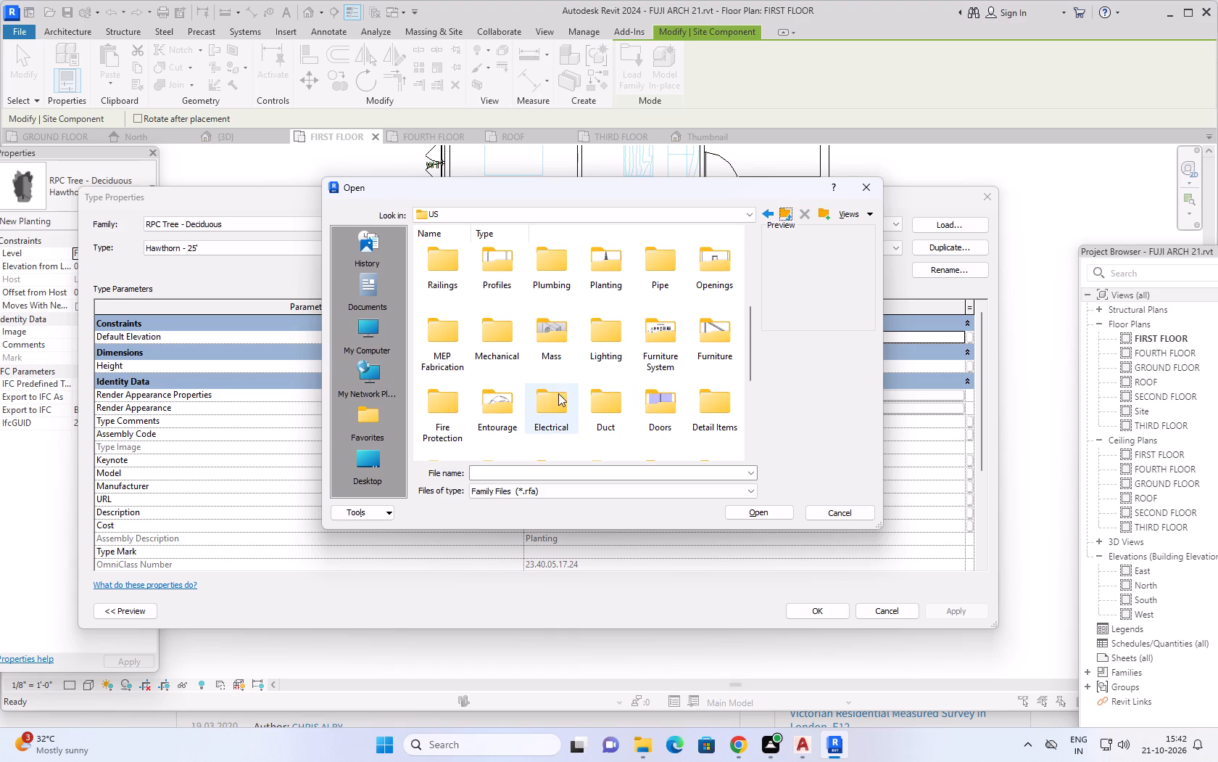
scroll(631, 391, "down", 1)
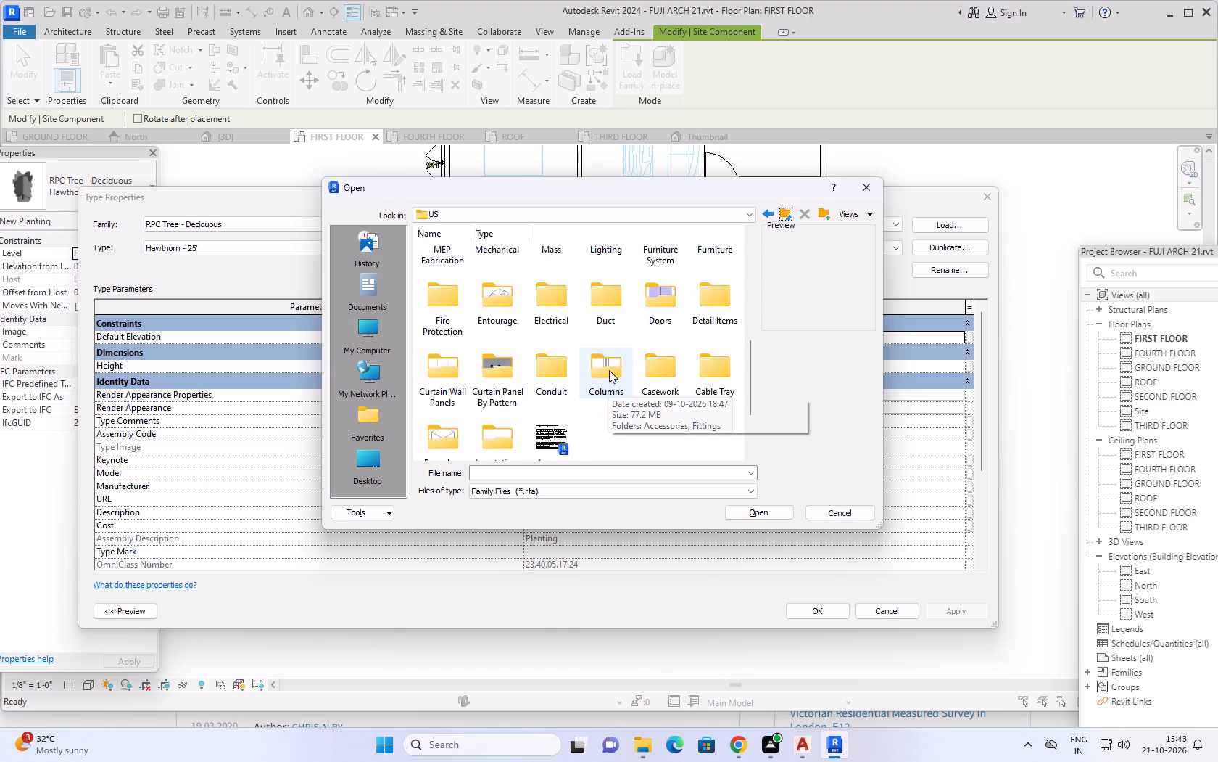
scroll(608, 370, "down", 2)
scroll(608, 373, "up", 2)
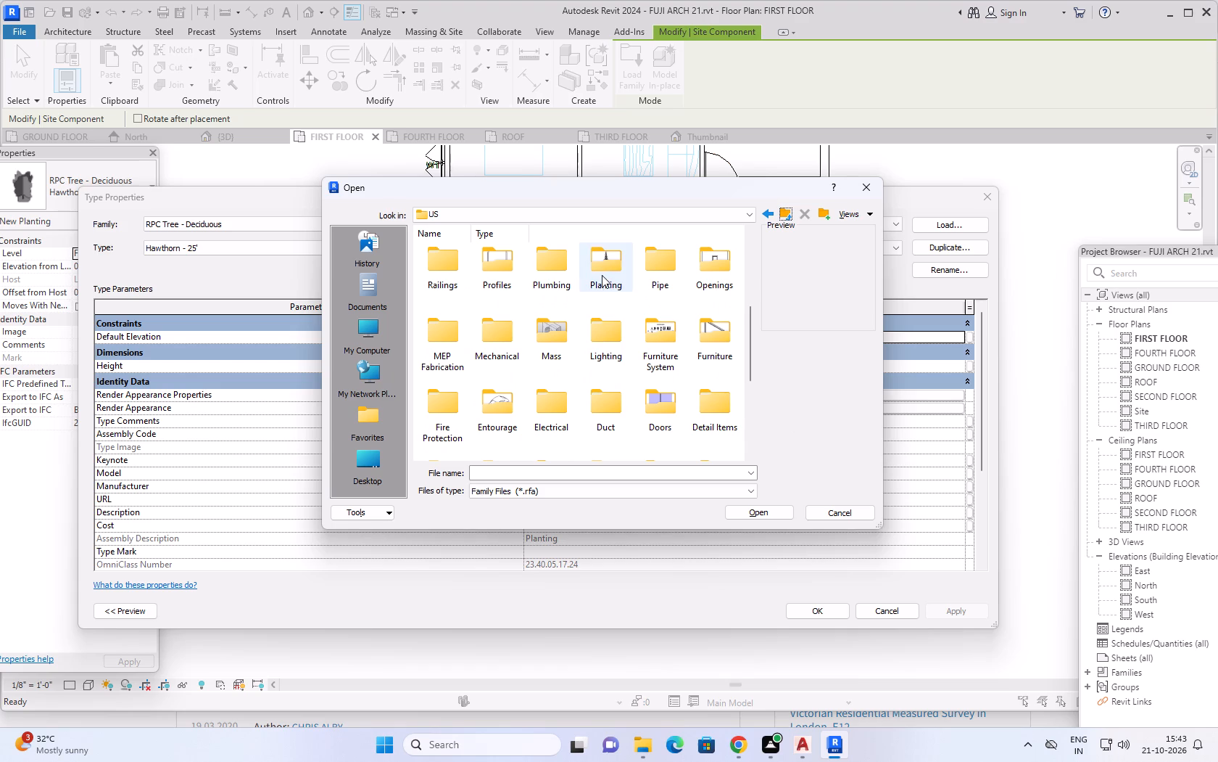
double_click(602, 274)
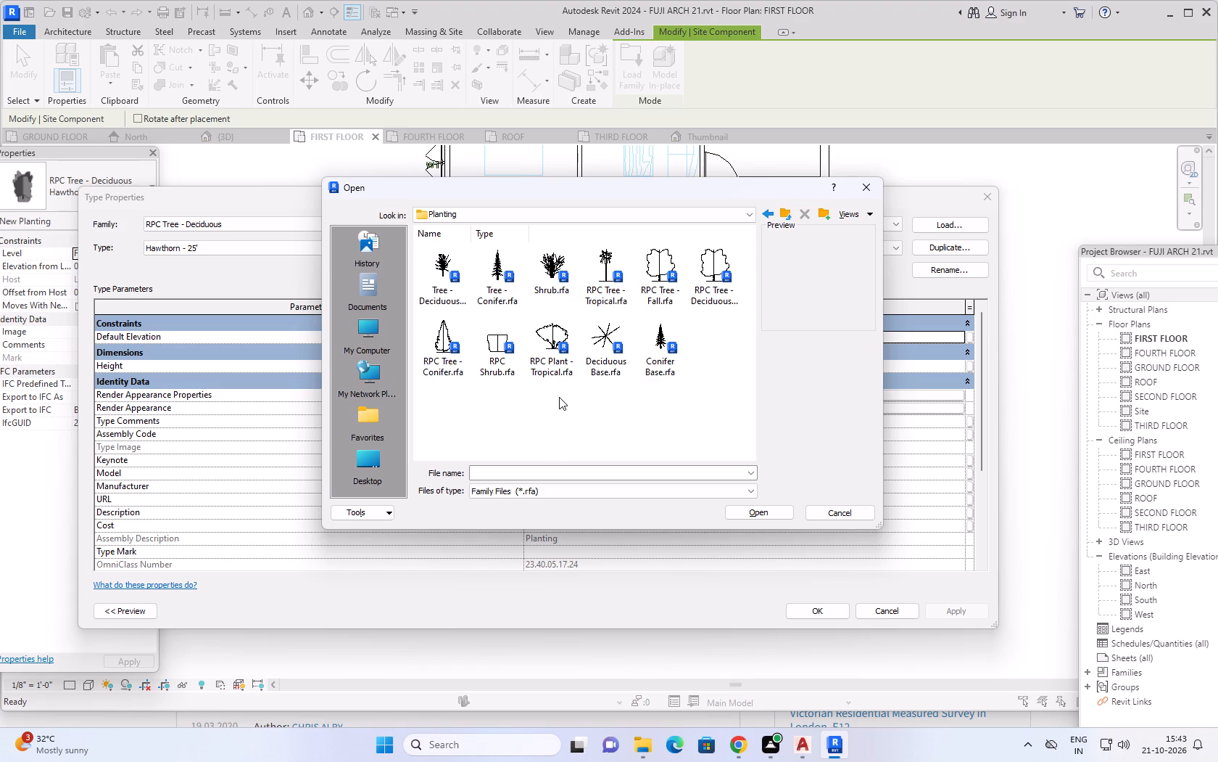
scroll(559, 397, "up", 1)
left_click(663, 343)
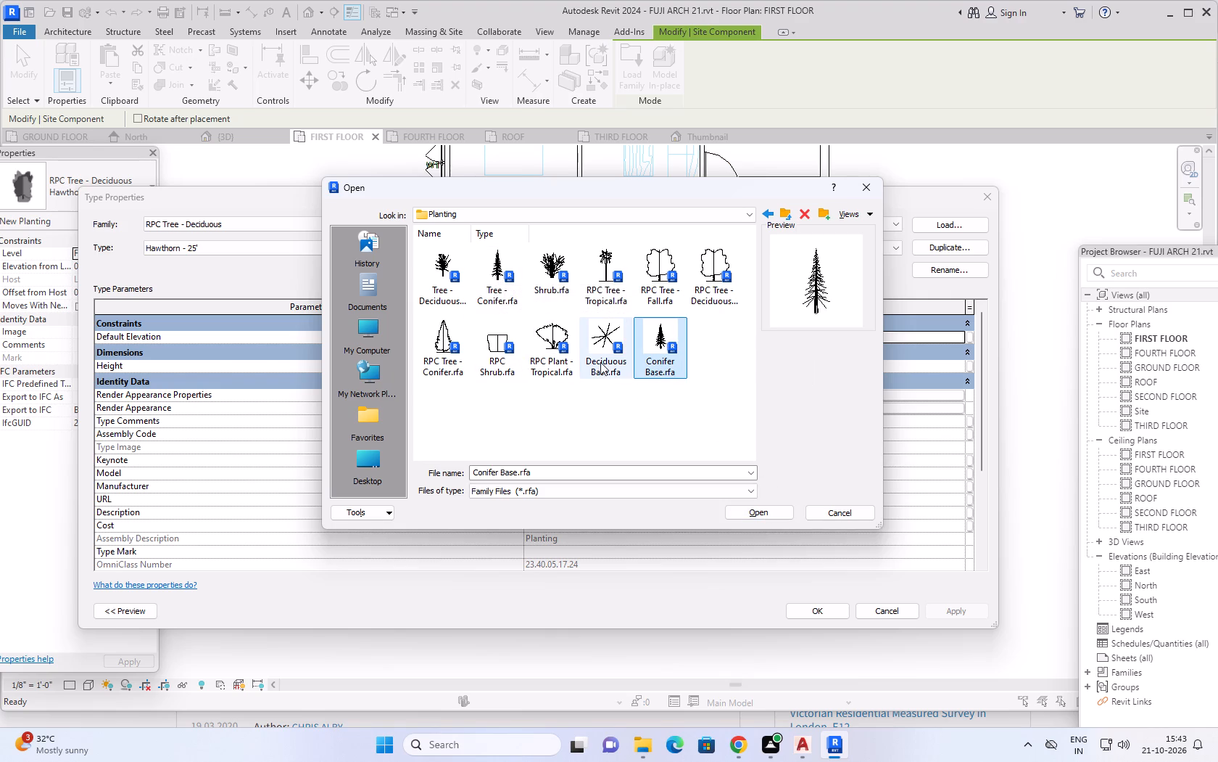
left_click(421, 353)
left_click(761, 508)
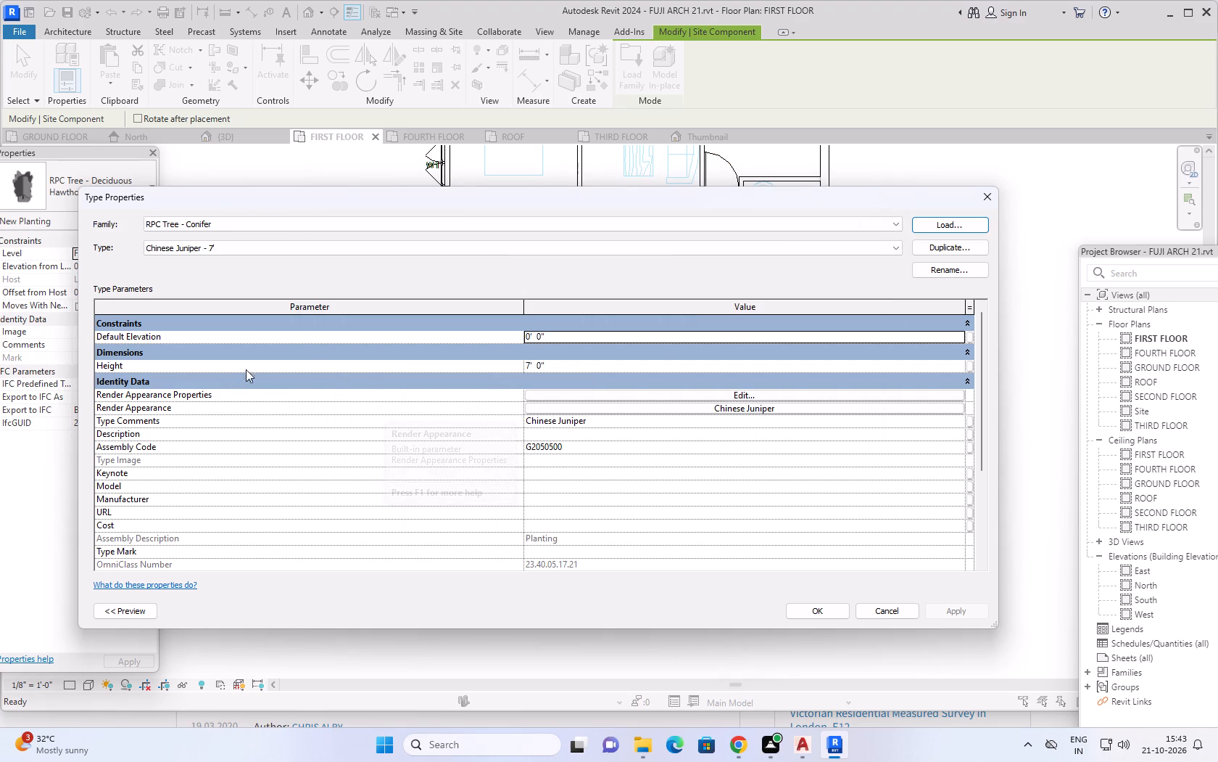
Set the Chinese Juniper - 7' type's height to 4' and duplicate the type under the suggested name.
left_click(565, 367)
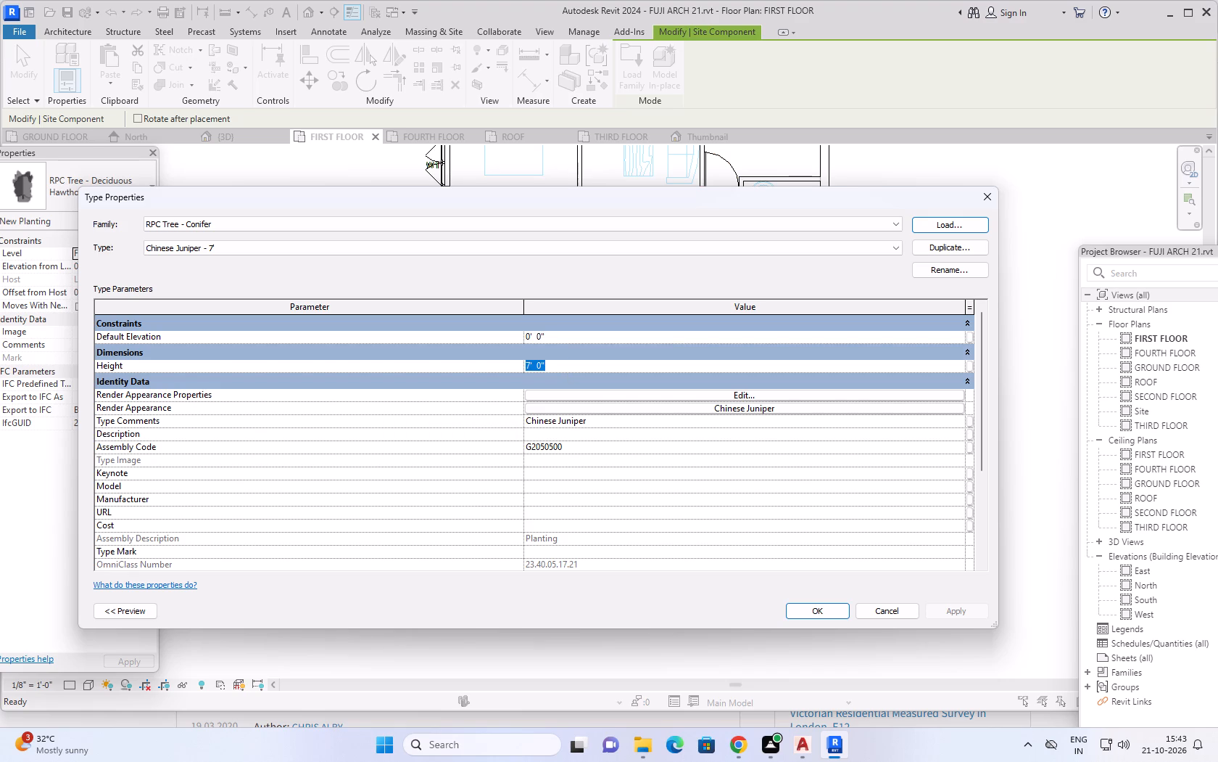
type("4'")
key("Return")
scroll(565, 367, "up", 1)
left_click(925, 241)
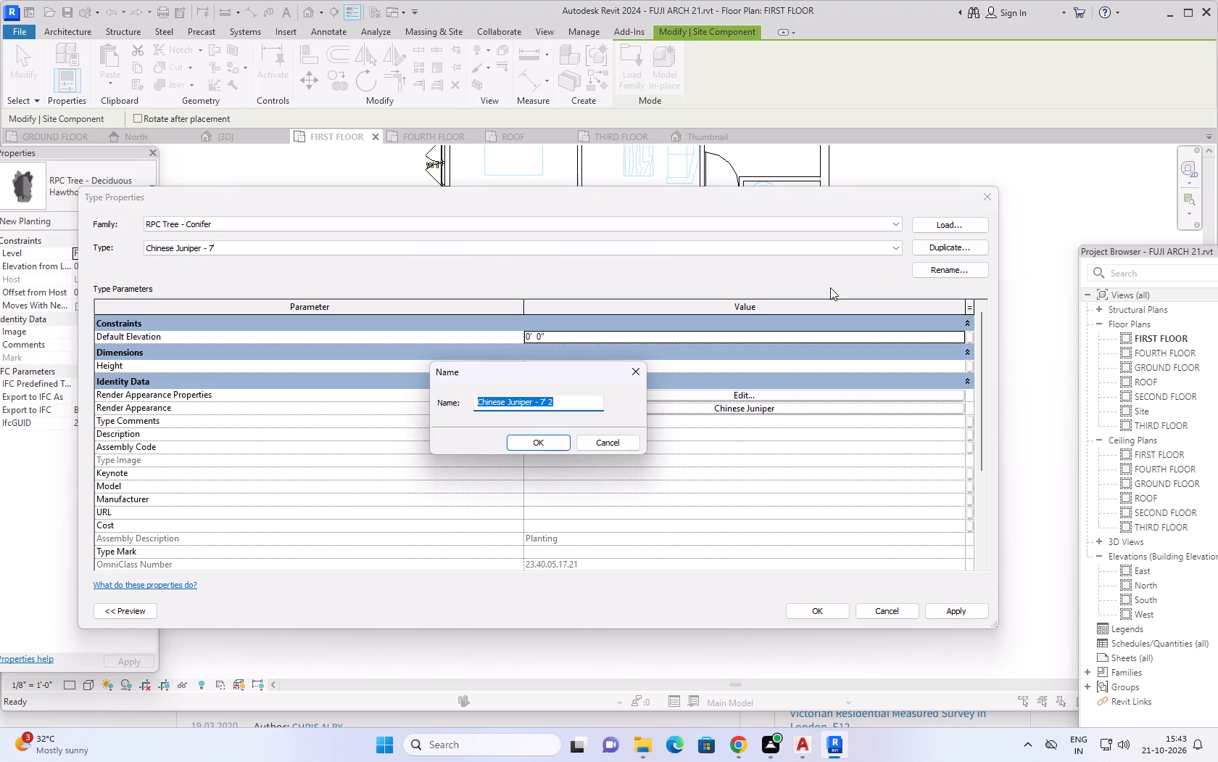
left_click(544, 439)
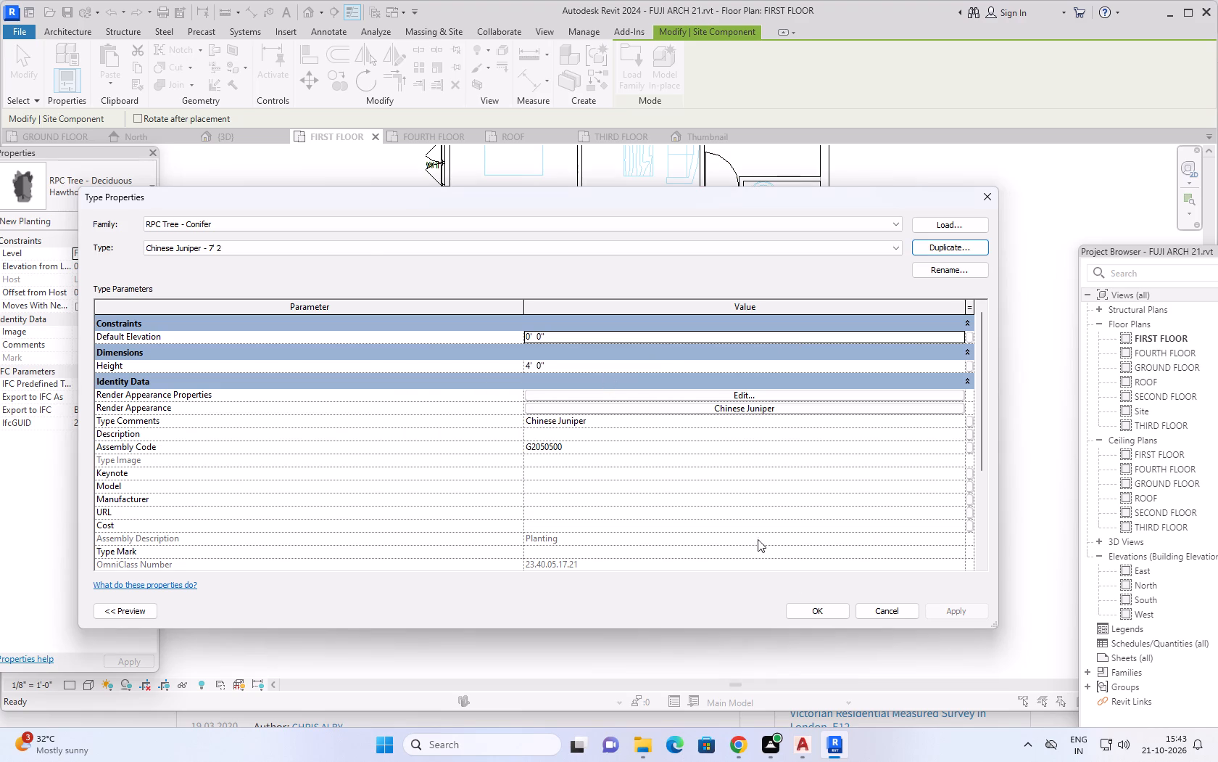
left_click(816, 611)
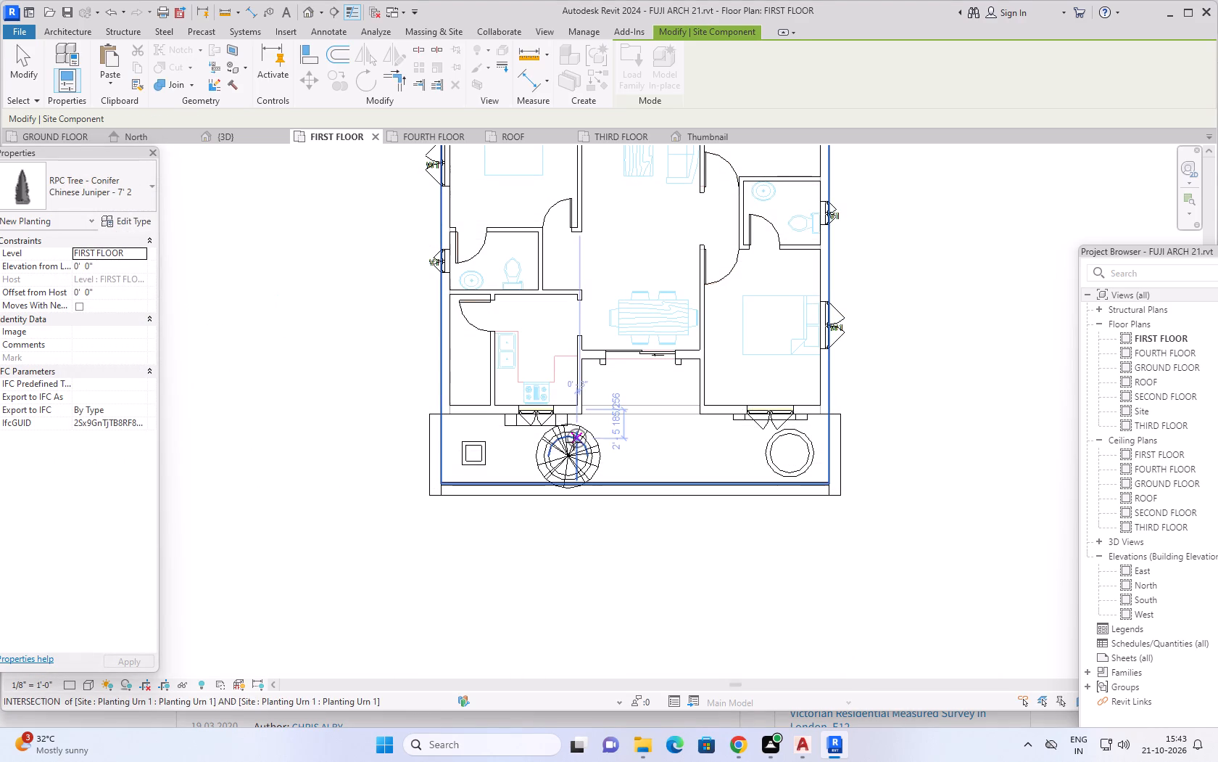
Place the duplicated Chinese Juniper centred in the square planter on the first-floor front balcony.
scroll(478, 454, "up", 15)
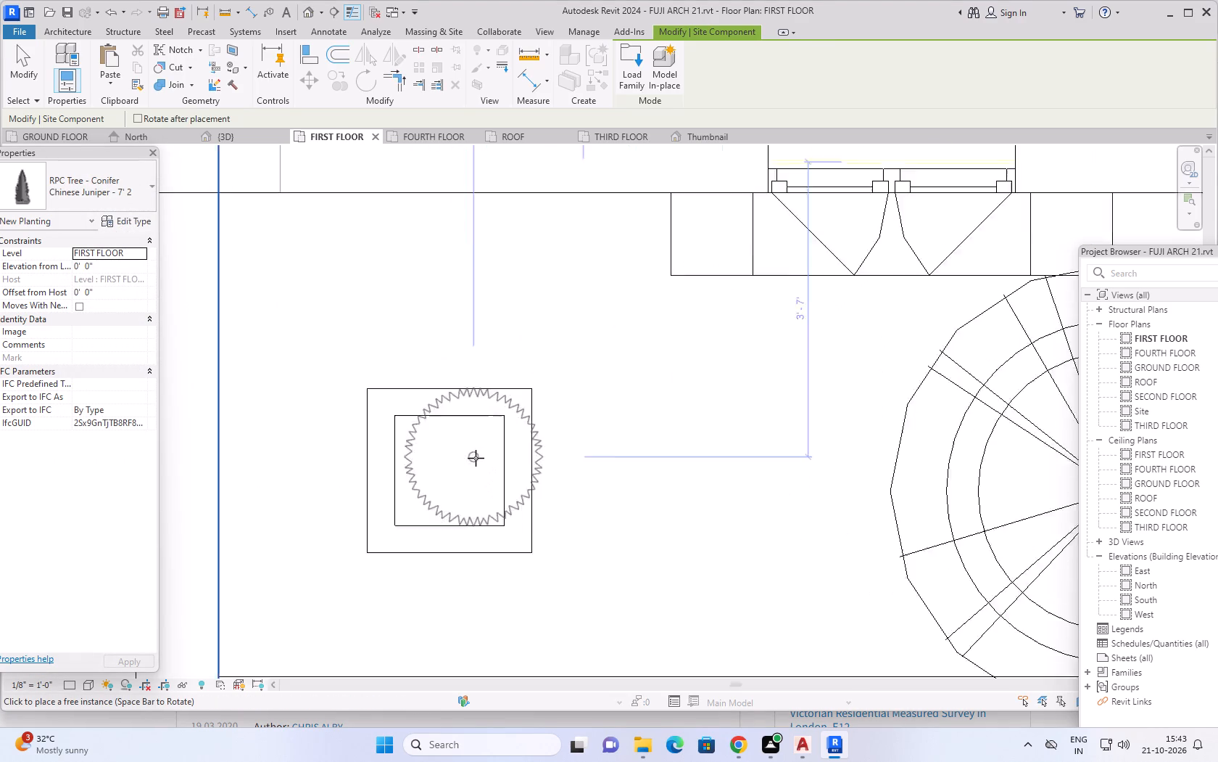
scroll(476, 458, "up", 1)
left_click(438, 470)
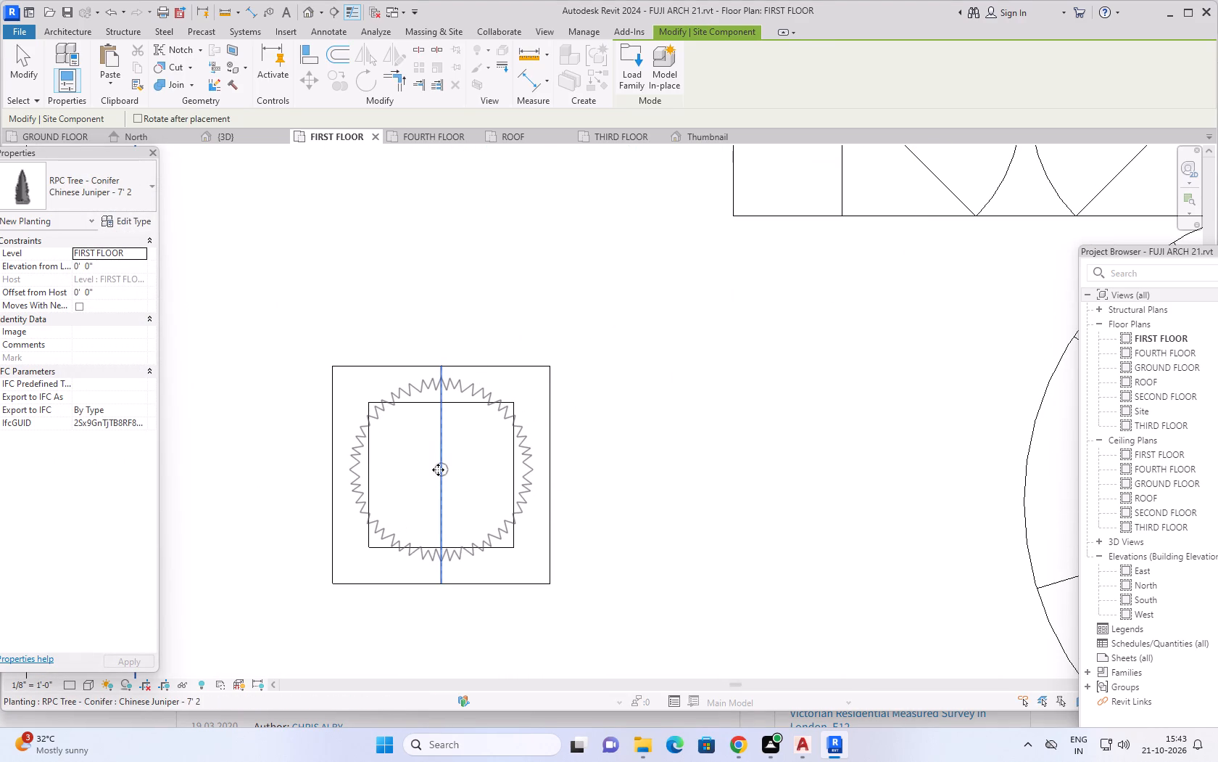
Place a second Chinese Juniper centred in the empty planting urn outside the front bedroom on the first-floor balcony.
scroll(588, 443, "down", 8)
scroll(646, 444, "down", 3)
scroll(771, 456, "down", 4)
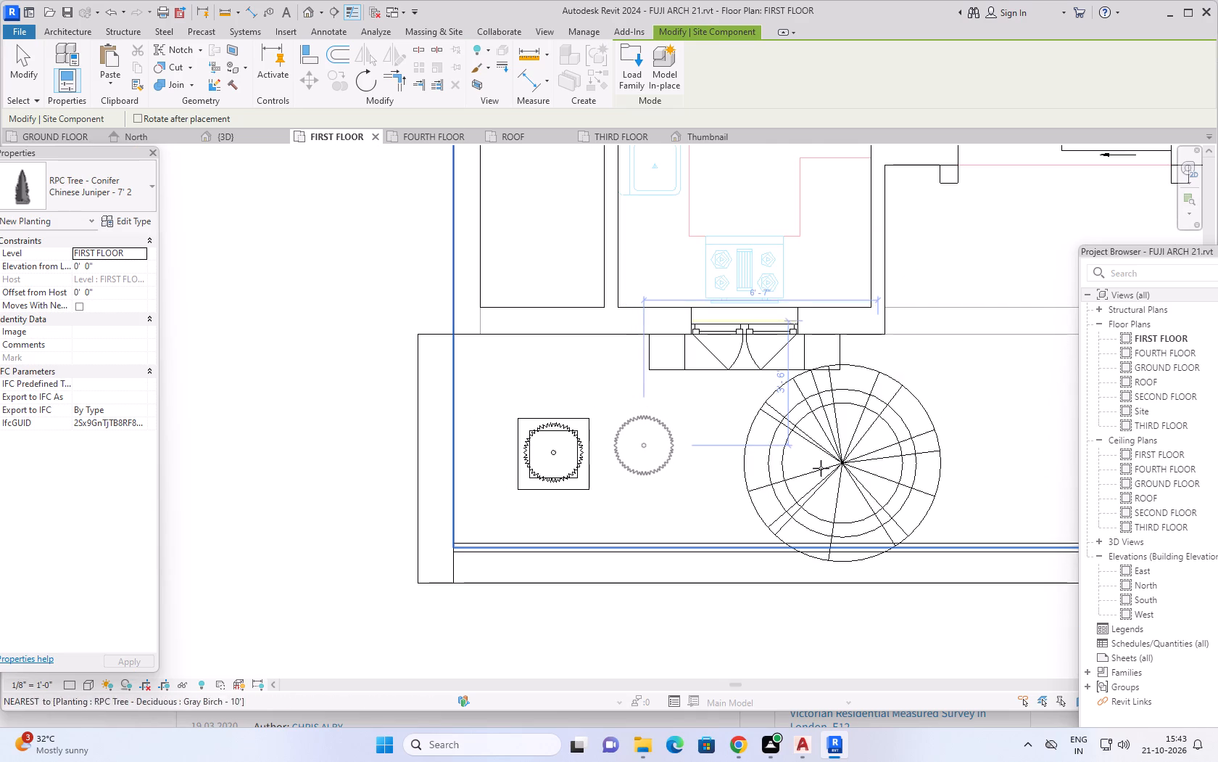
scroll(847, 470, "down", 3)
scroll(926, 469, "down", 1)
scroll(970, 467, "up", 1)
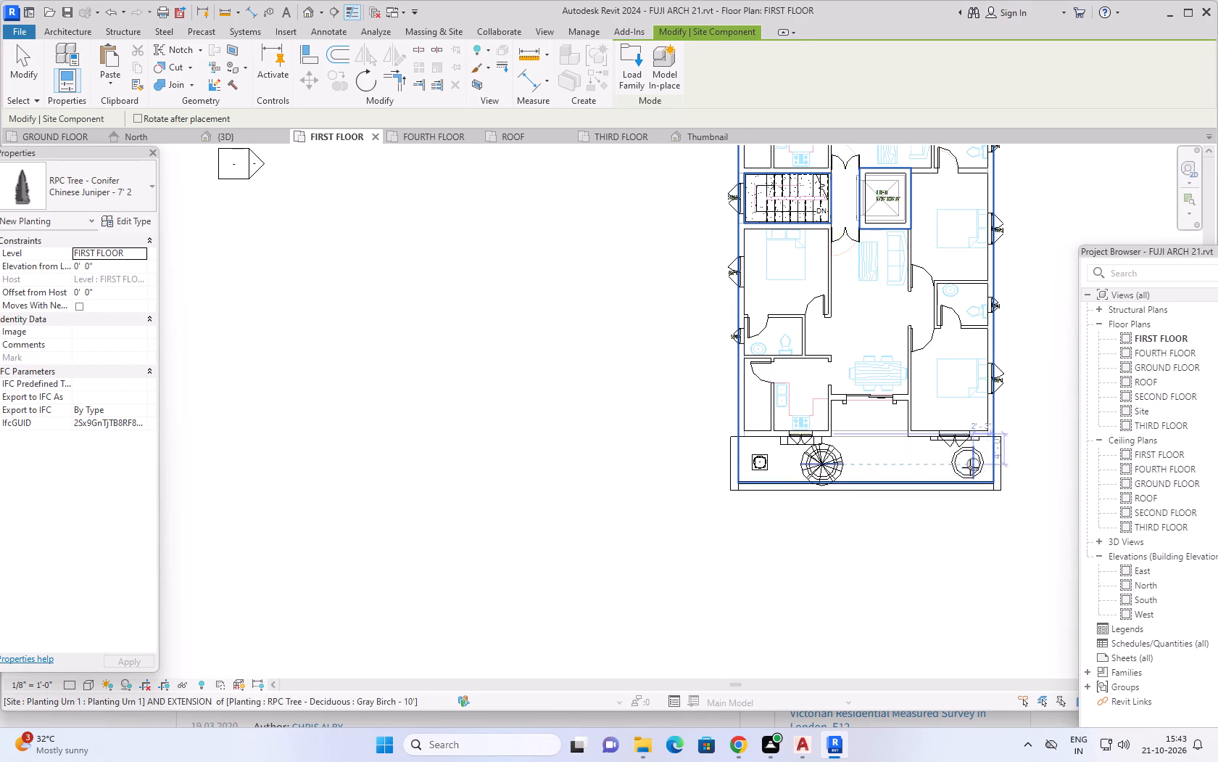
scroll(970, 467, "up", 9)
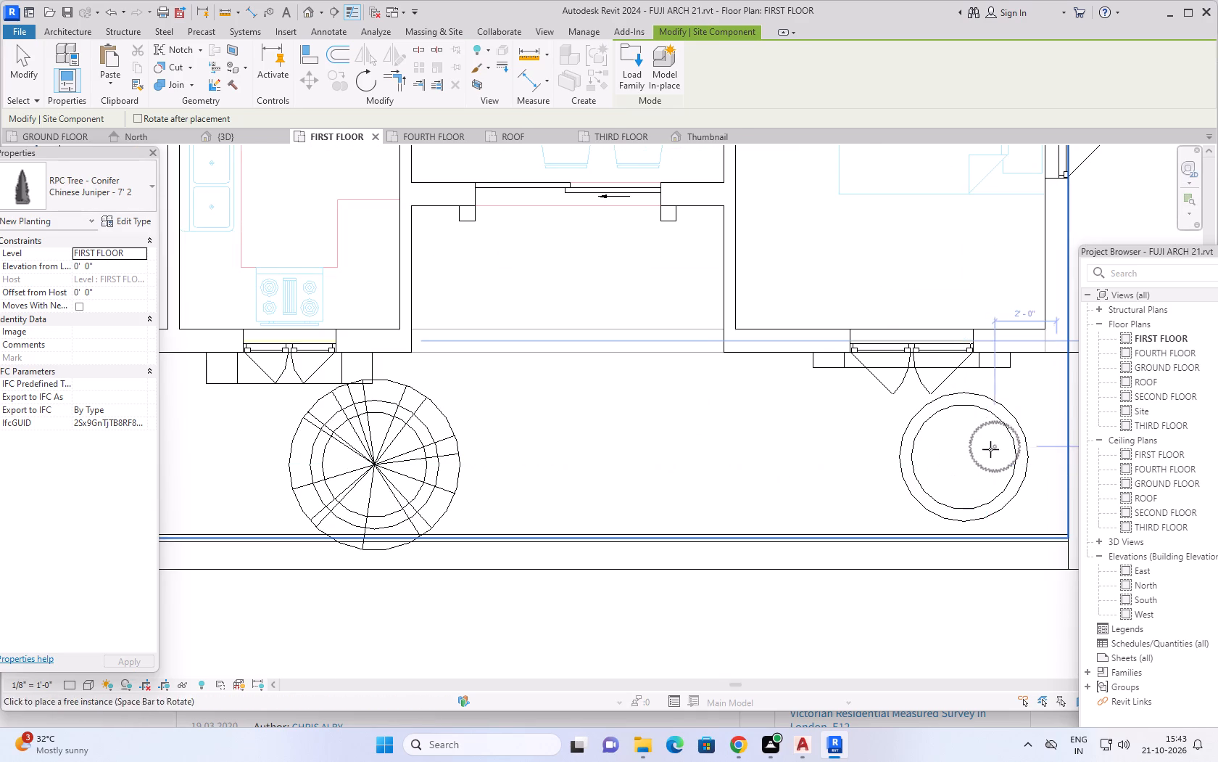
left_click(962, 453)
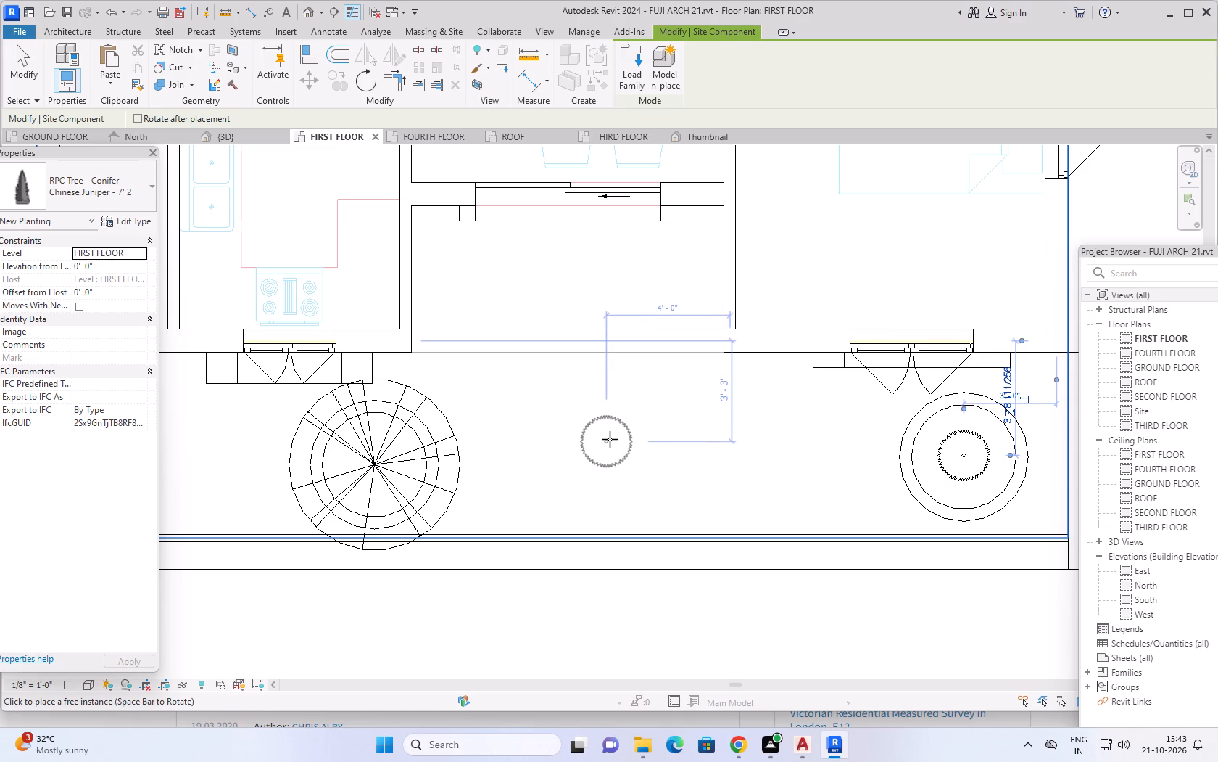
In the 3D view, set the type height of the Chinese Juniper in the first-floor square planter to 7'.
left_click(239, 135)
scroll(602, 447, "down", 1)
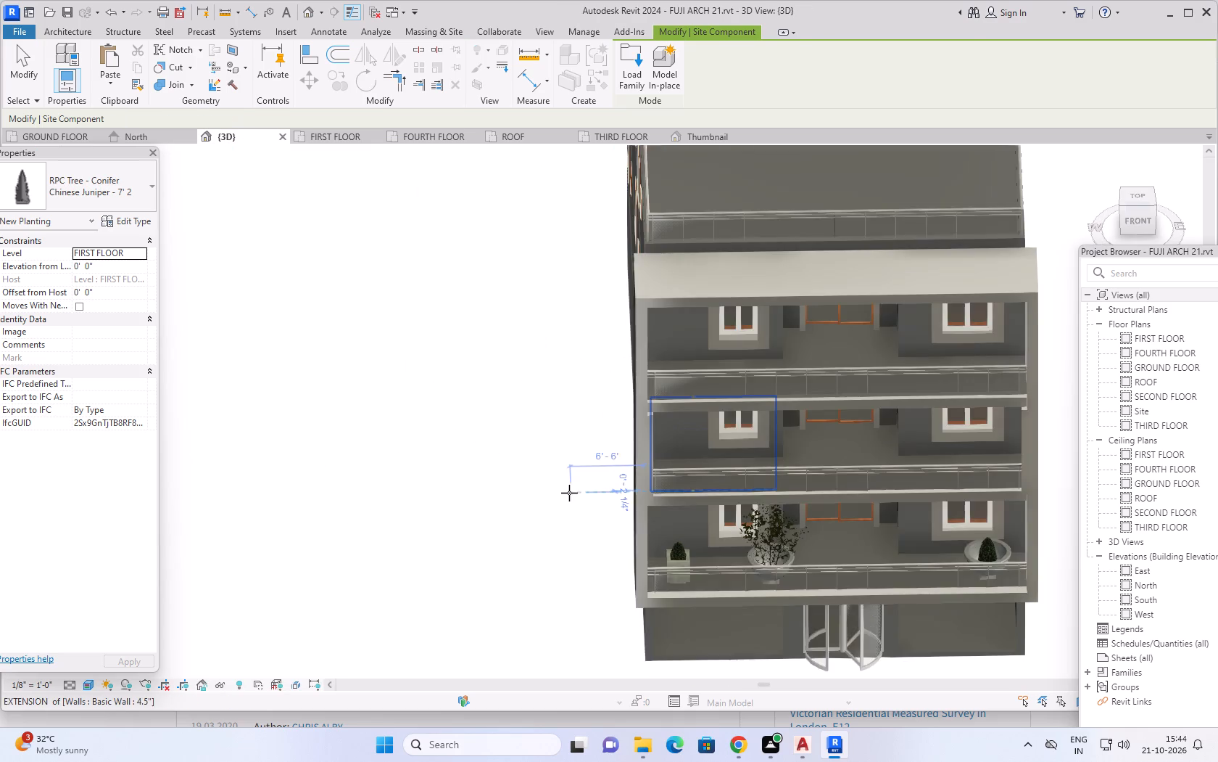
middle_click_drag(573, 520, 536, 443, "shift")
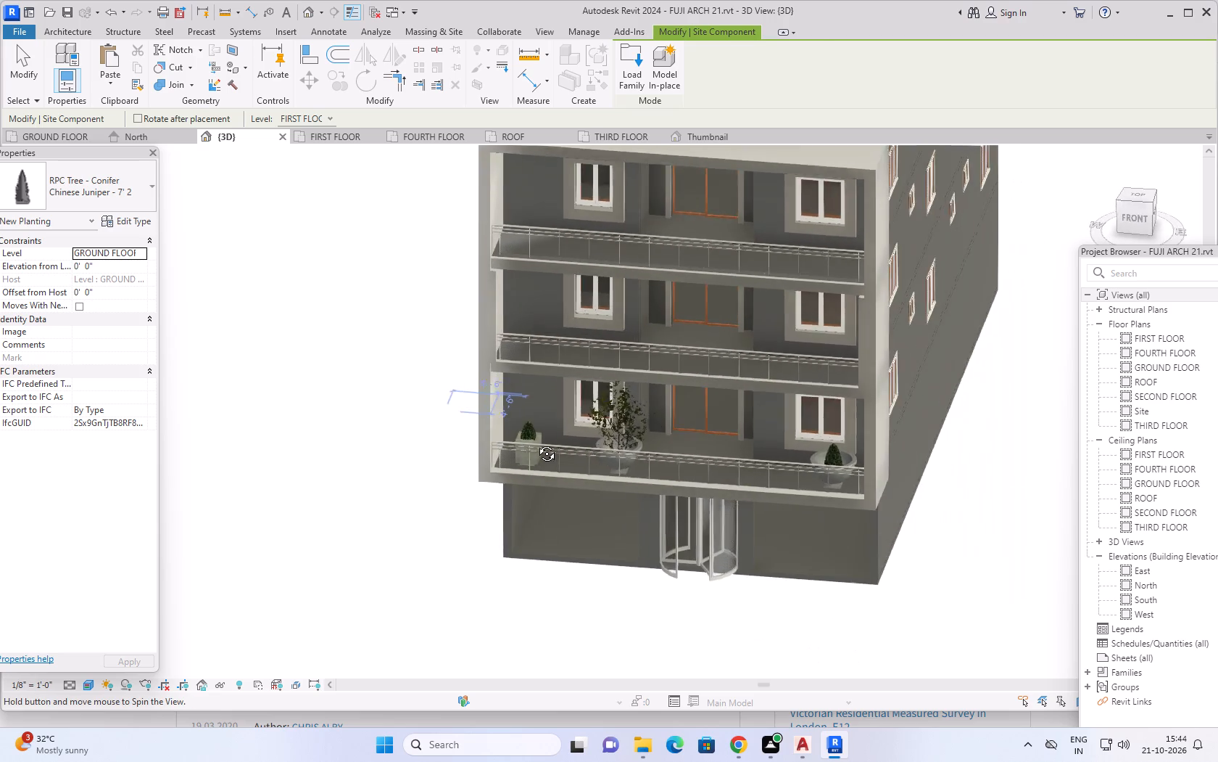
middle_click_drag(536, 443, 550, 426, "shift")
scroll(491, 406, "up", 5)
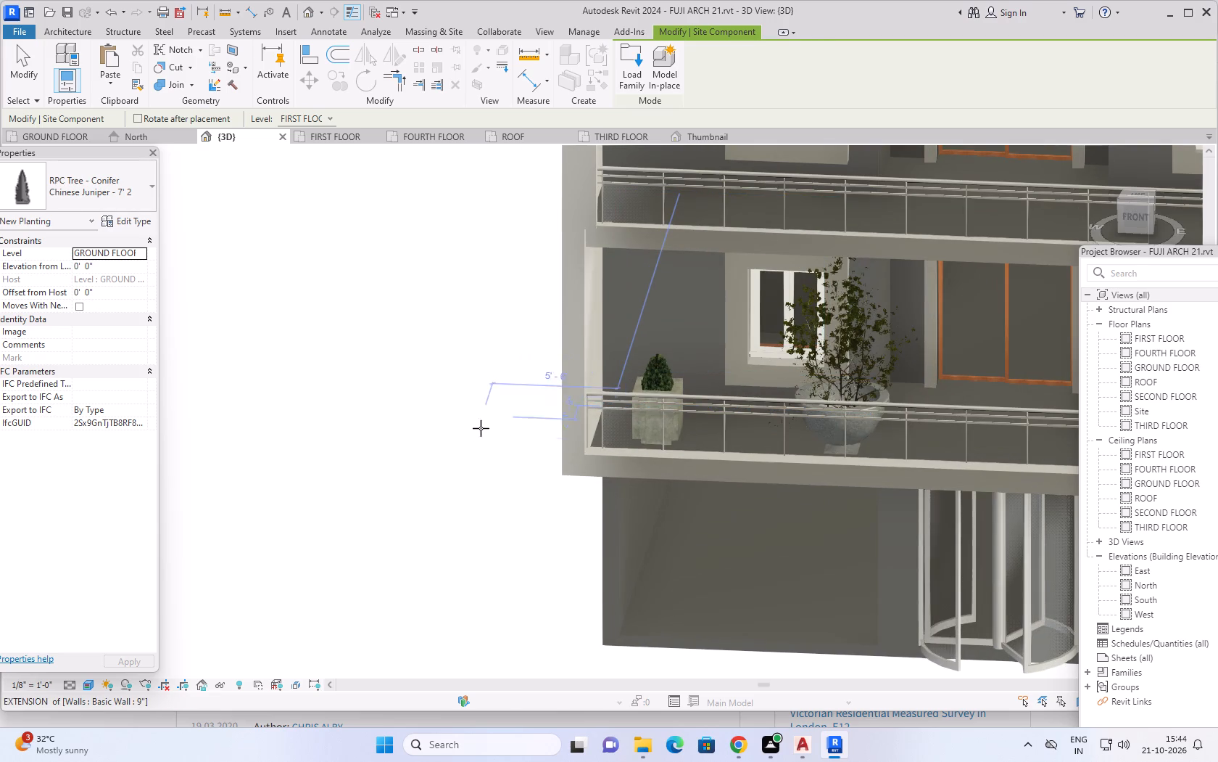
key("Escape")
key("Escape")
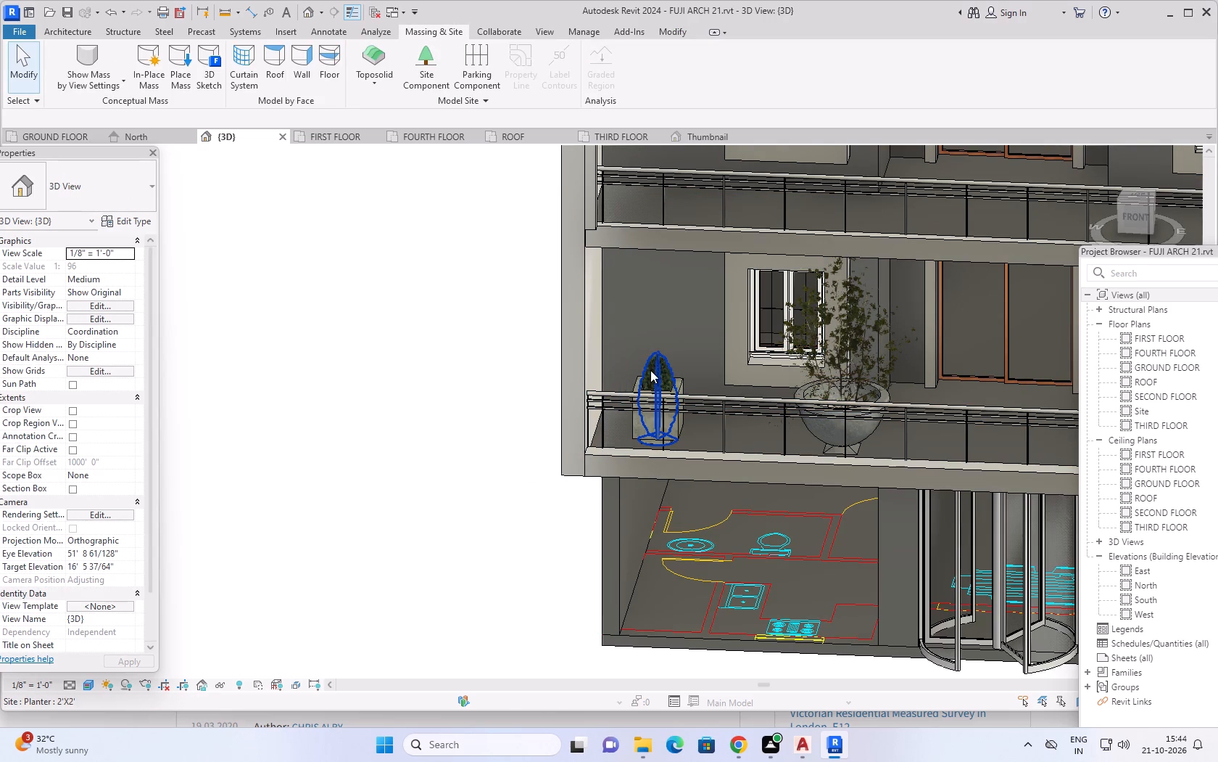
left_click(655, 369)
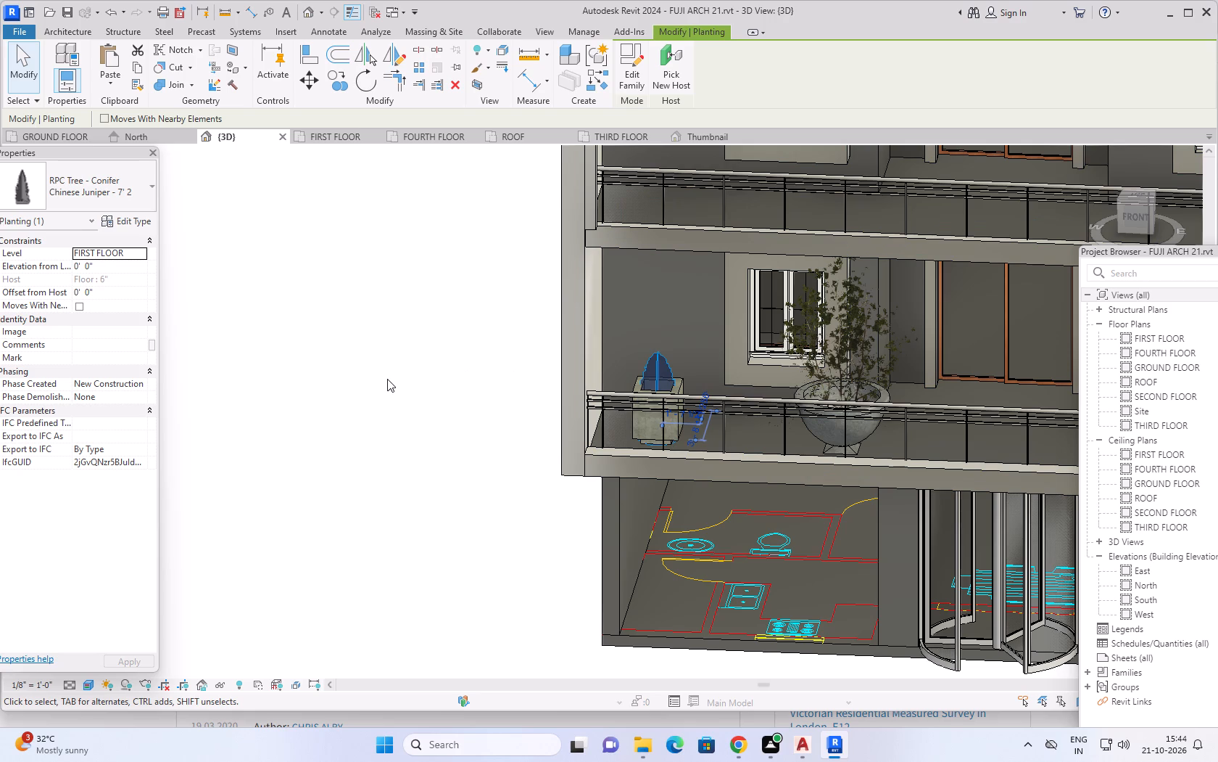
left_click(126, 223)
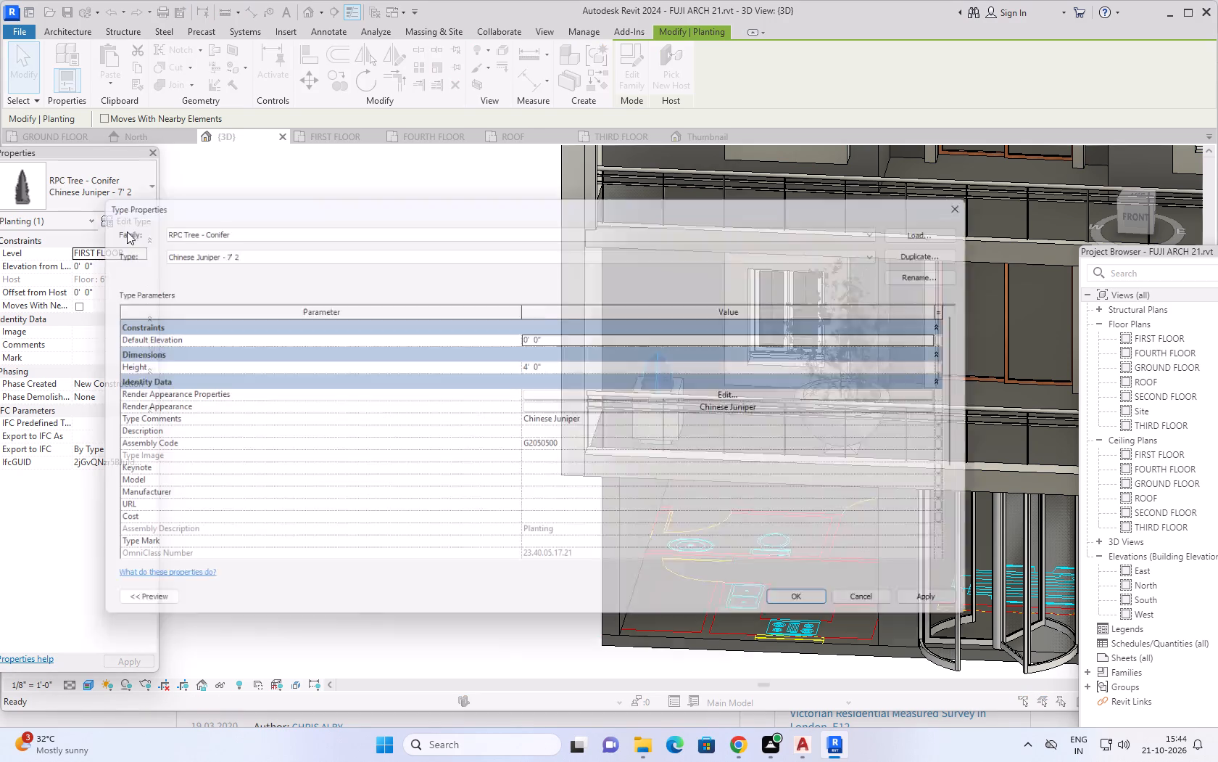
left_click(577, 364)
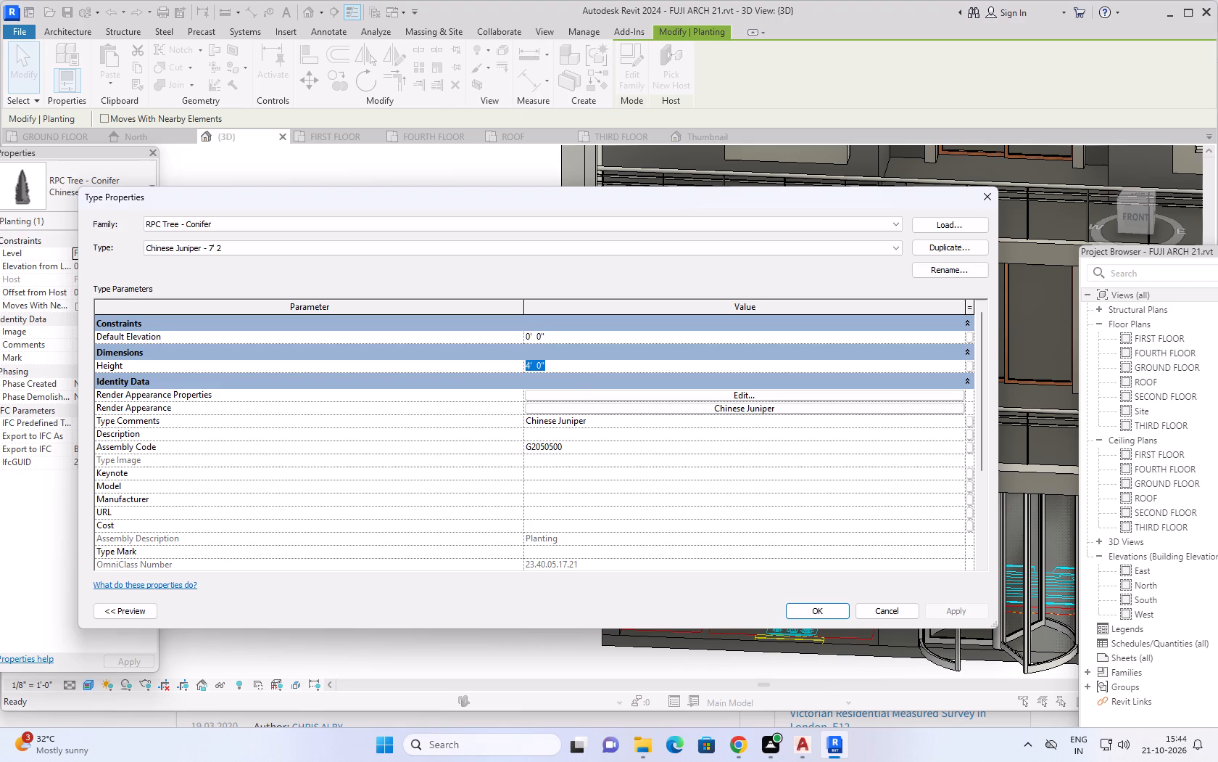
type("7'")
key("Return")
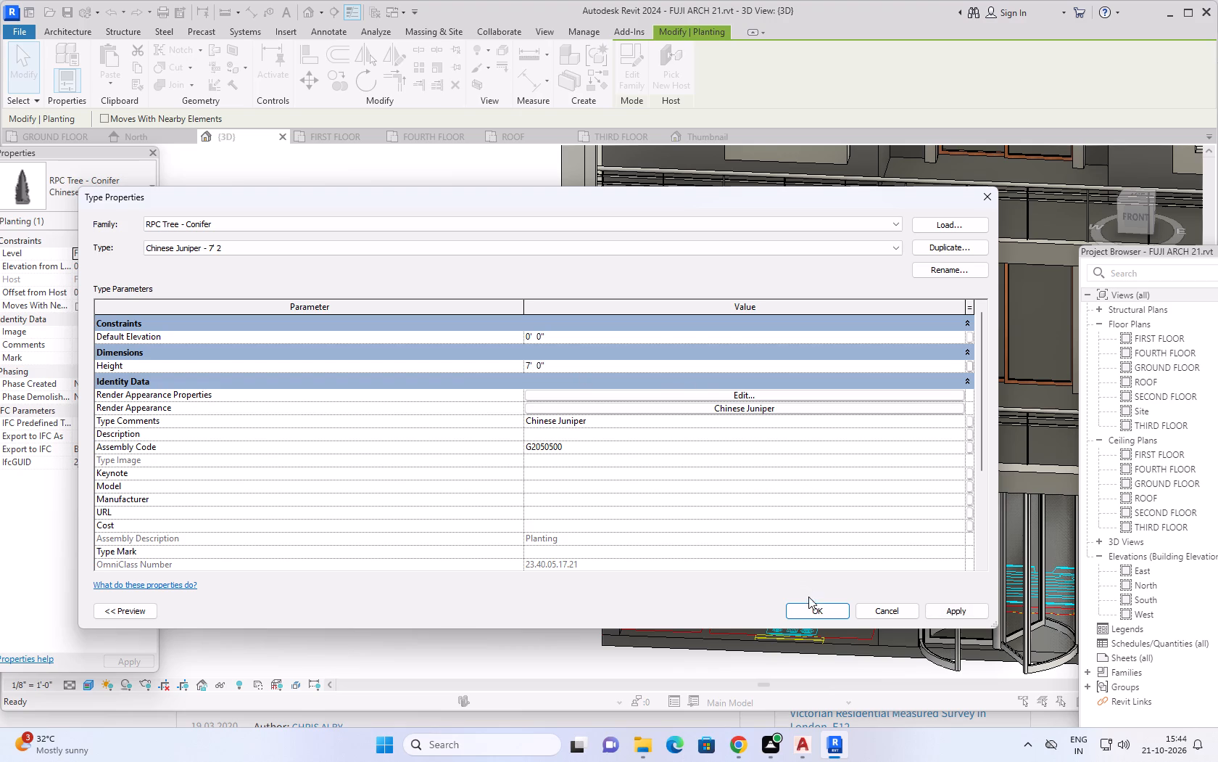
left_click(957, 610)
left_click(830, 605)
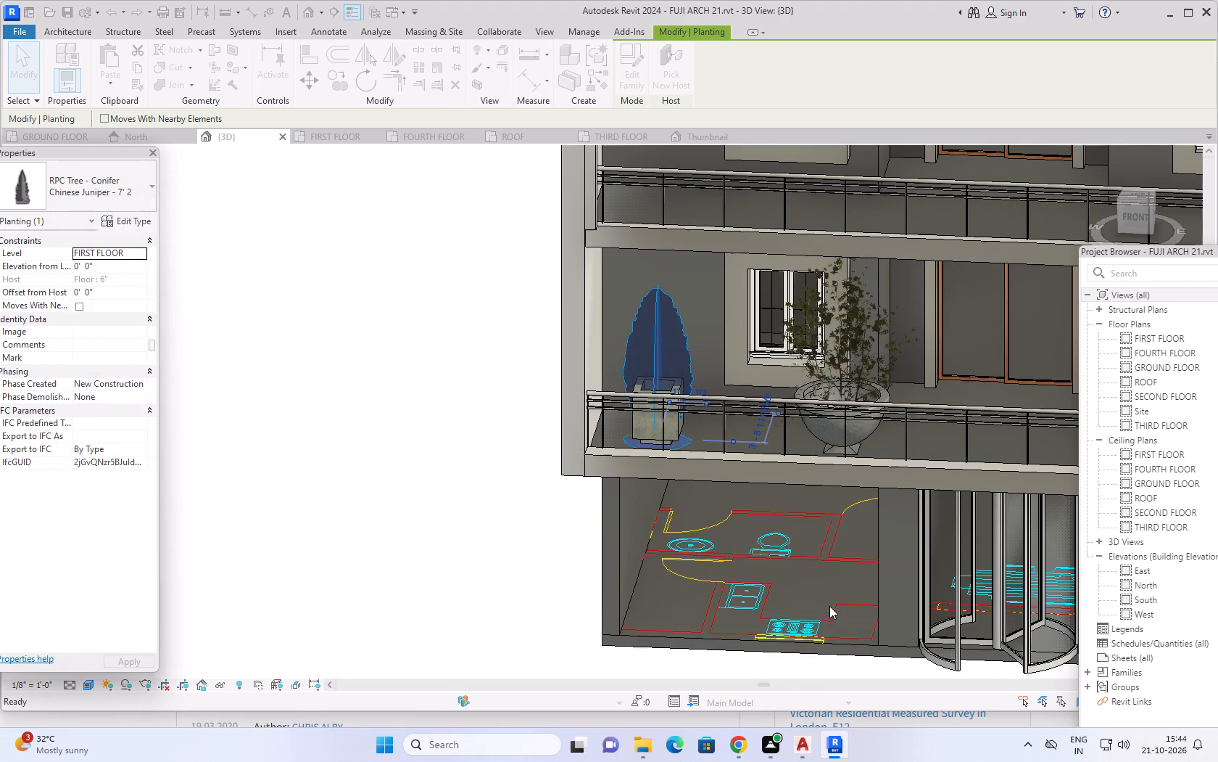
Examine the planted first-floor balcony in the 3D view from the front and from slightly oblique angles.
scroll(496, 479, "down", 5)
left_click(481, 552)
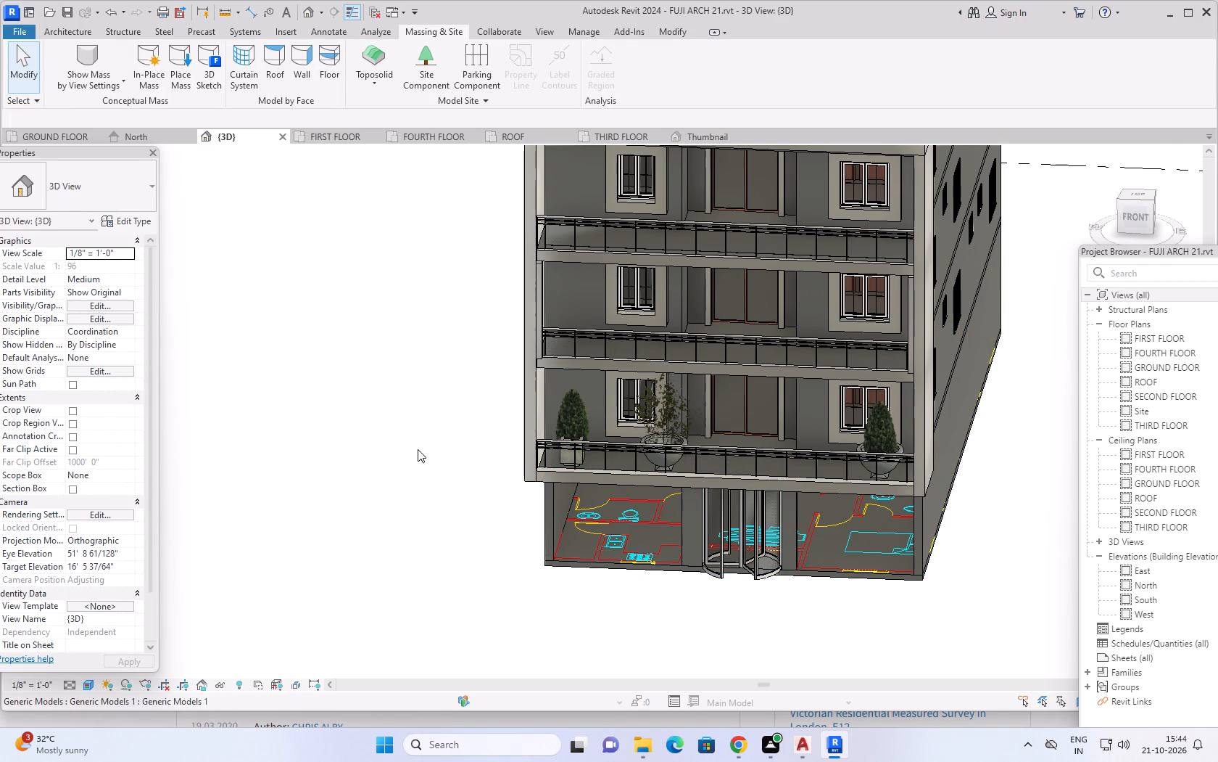
middle_click_drag(418, 452, 431, 456, "shift")
middle_click_drag(699, 555, 680, 528)
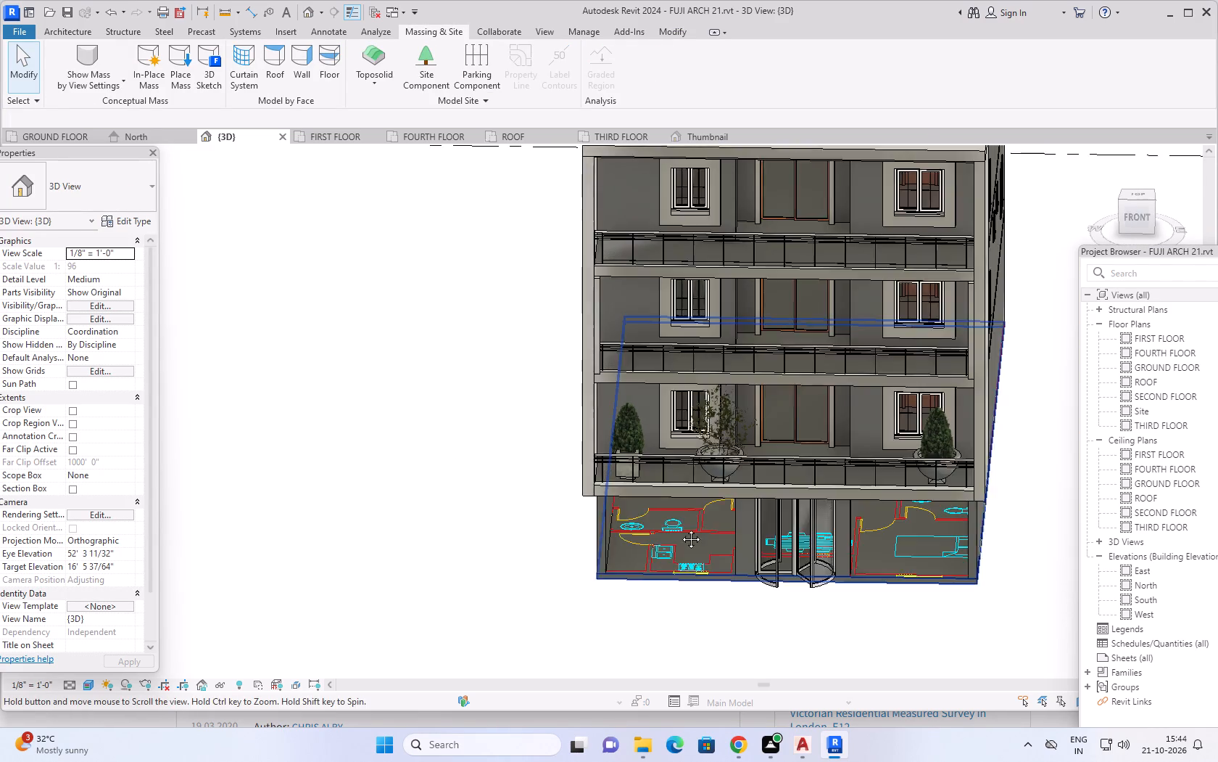
middle_click_drag(680, 528, 591, 453)
middle_click_drag(642, 509, 647, 578, "shift")
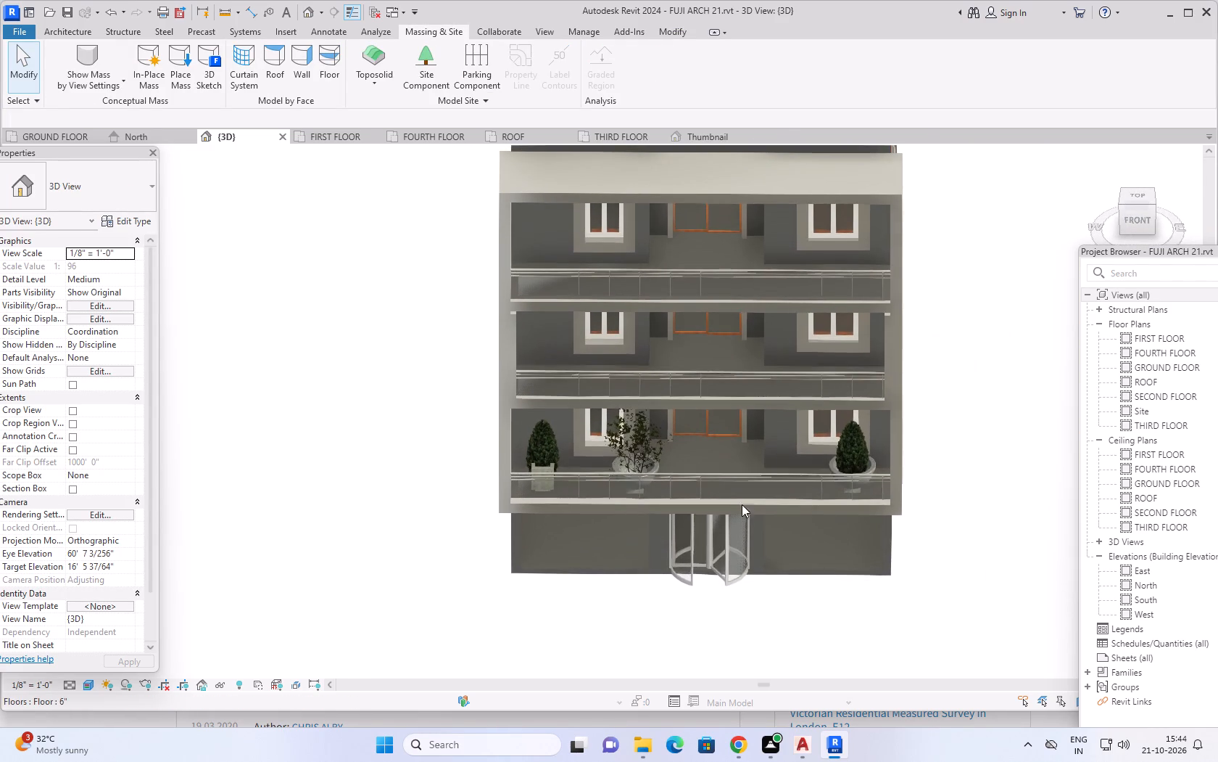
In the first-floor plan, move the Gray Birch straight out of its urn, beyond the front balcony, about 11'-8" from the front wall.
scroll(830, 483, "up", 5)
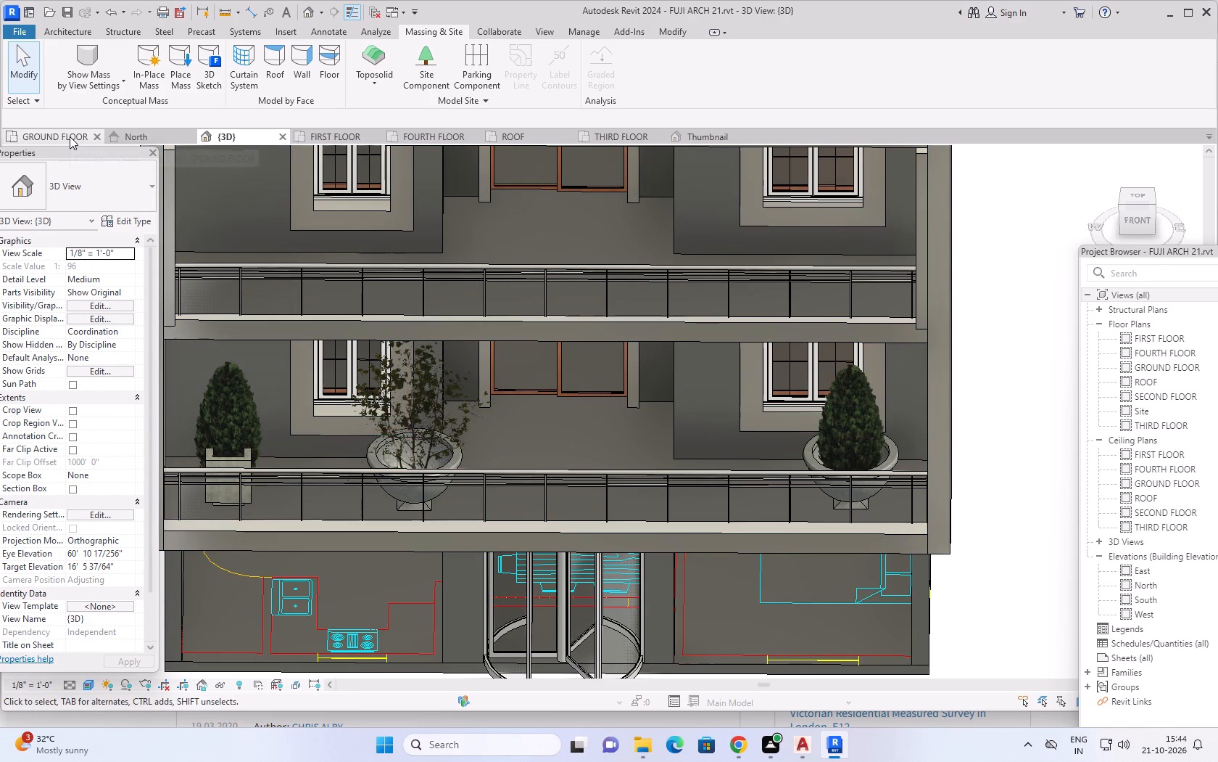
left_click(321, 132)
scroll(405, 276, "down", 3)
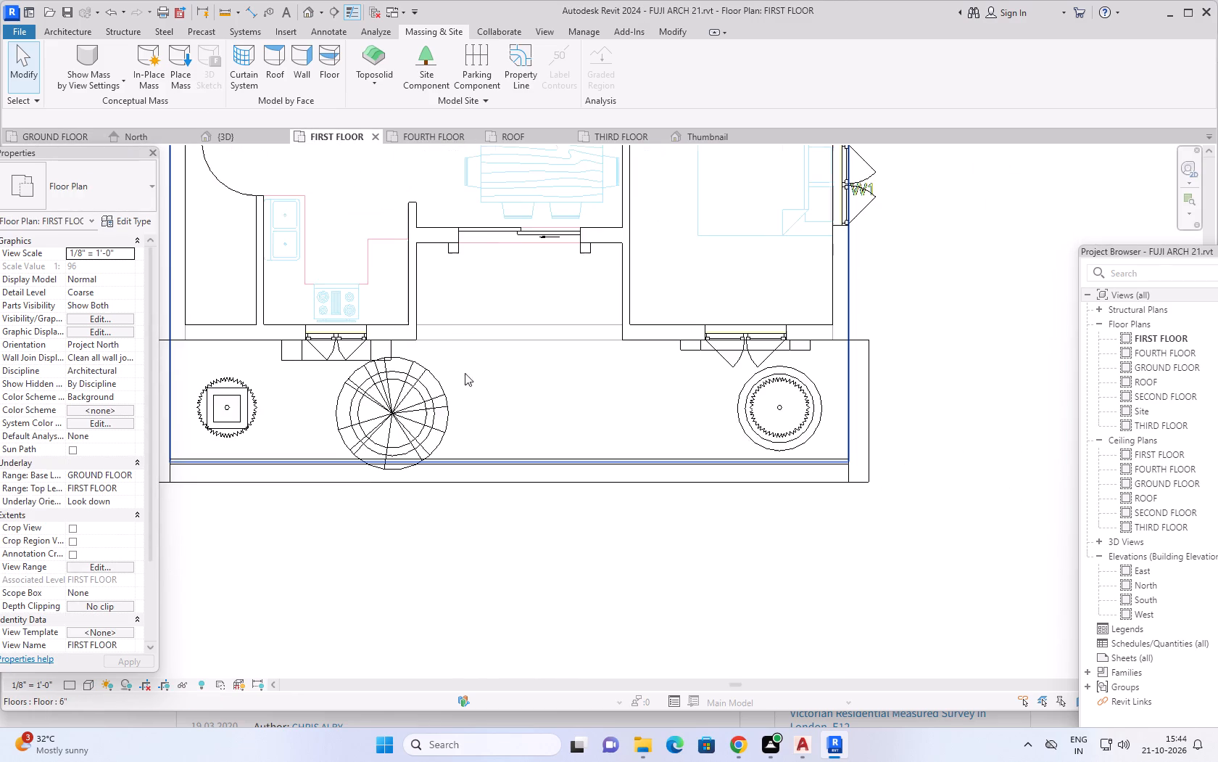
middle_click_drag(479, 381, 597, 322)
left_click(519, 352)
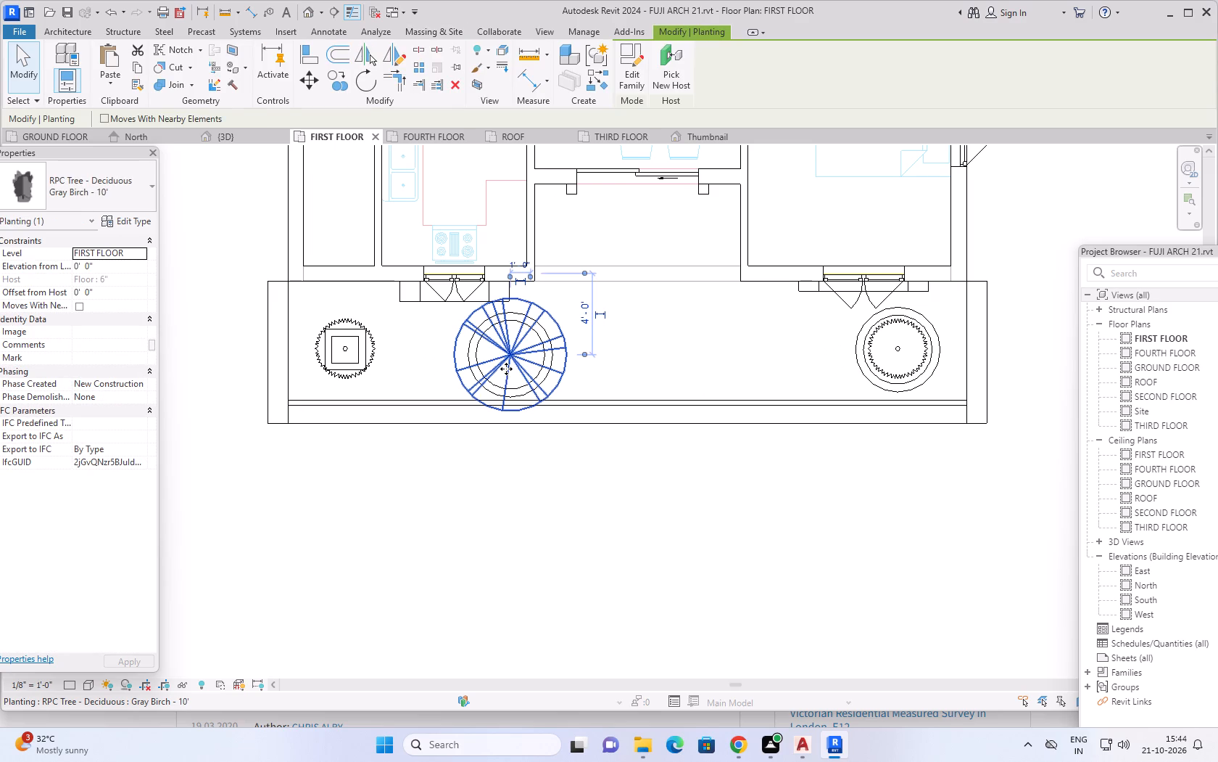
key("Down")
key("Down")
key("Down")
key("Down")
key("Down")
key("Down")
key("Down")
key("Down")
key("Down")
key("Down")
key("Down")
key("Down")
key("Down")
key("Down")
key("Down")
key("Down")
key("Down")
key("Down")
key("Down")
key("Down")
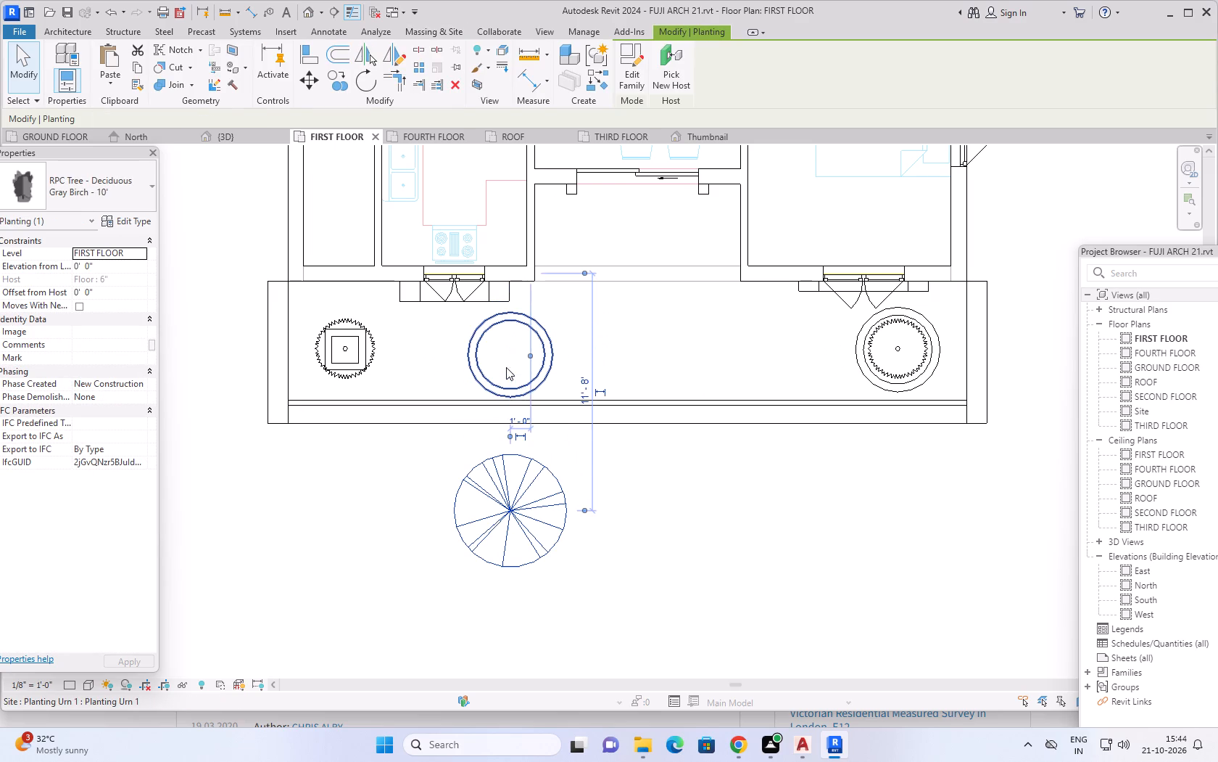
left_click(637, 463)
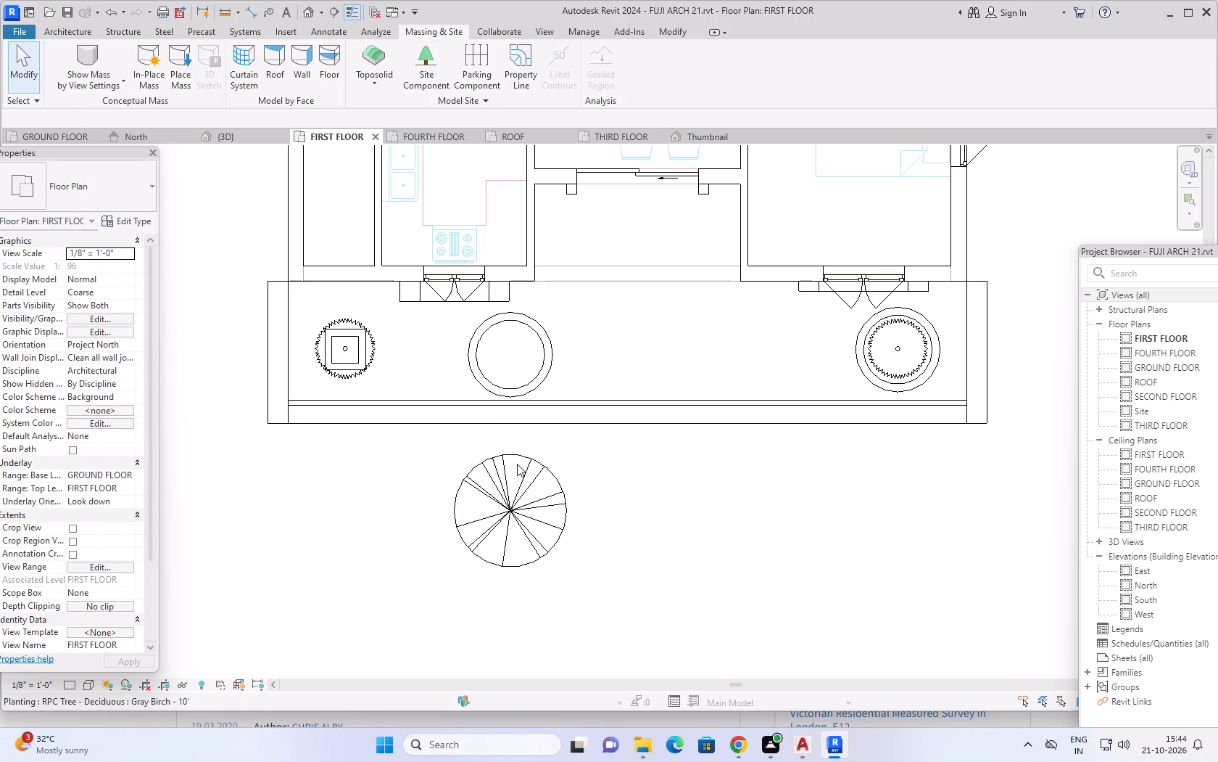
Move the Chinese Juniper from the square planter to the centre of the emptied urn outside the kitchen.
left_click(373, 339)
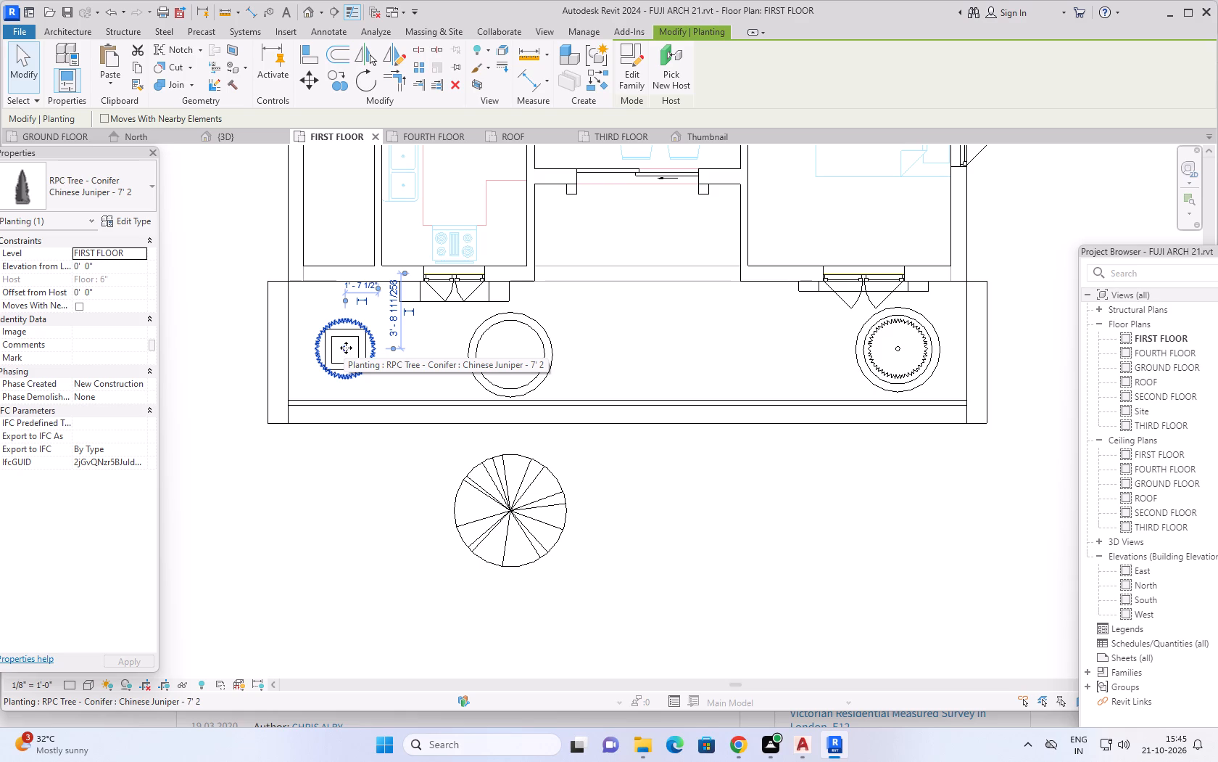
left_click_drag(346, 348, 507, 352)
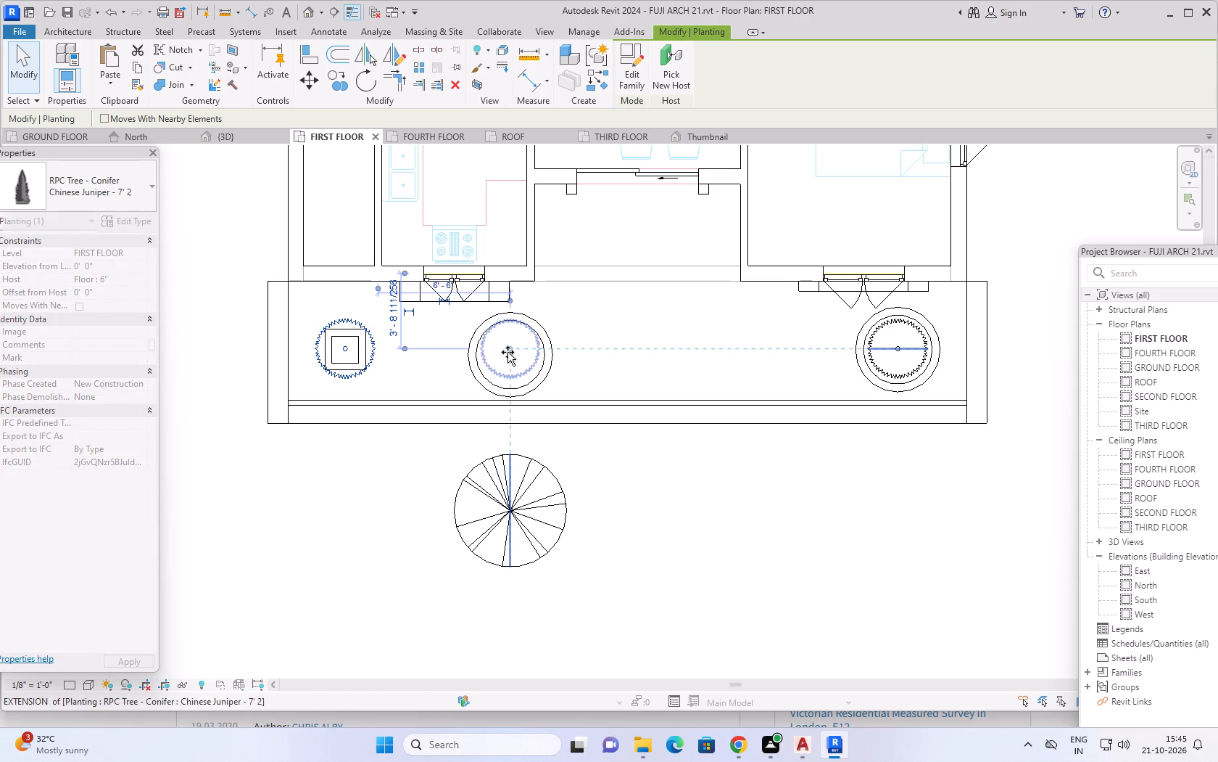
left_click_drag(507, 352, 511, 356)
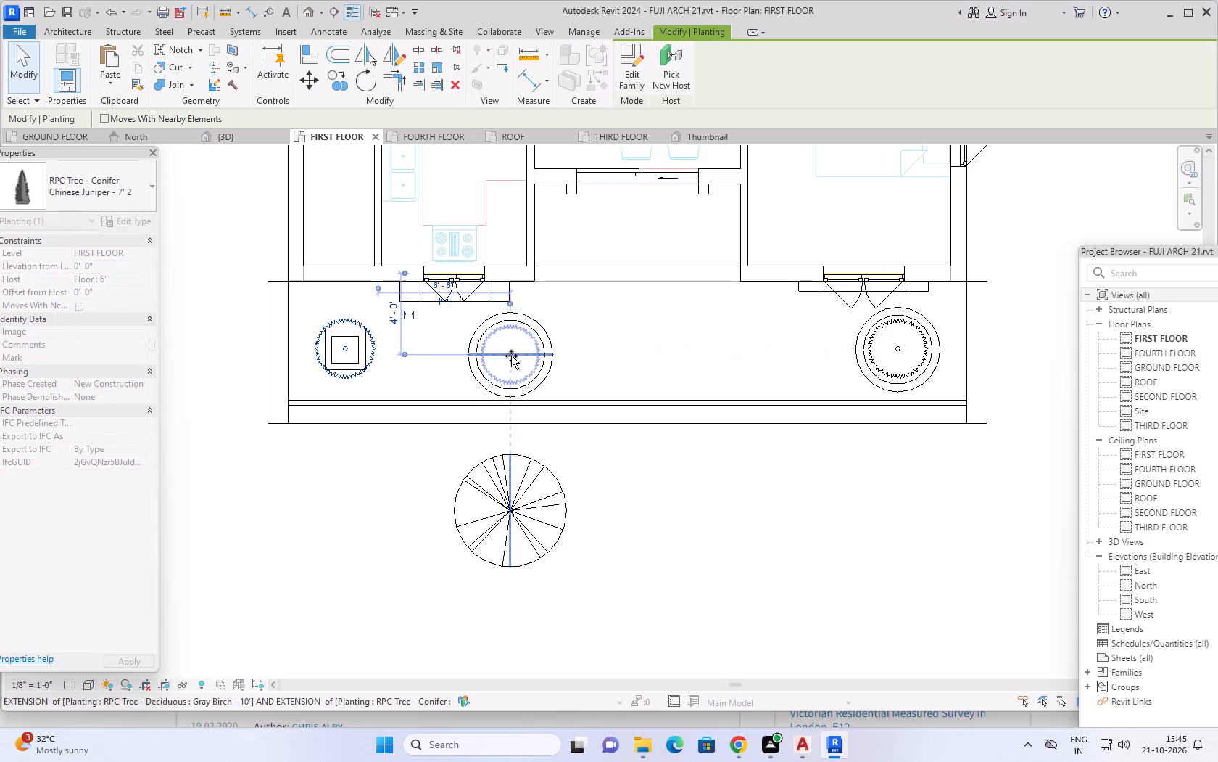
left_click_drag(511, 356, 510, 358)
Move the Gray Birch from outside the balcony to the centre of the square planter.
scroll(383, 346, "down", 1)
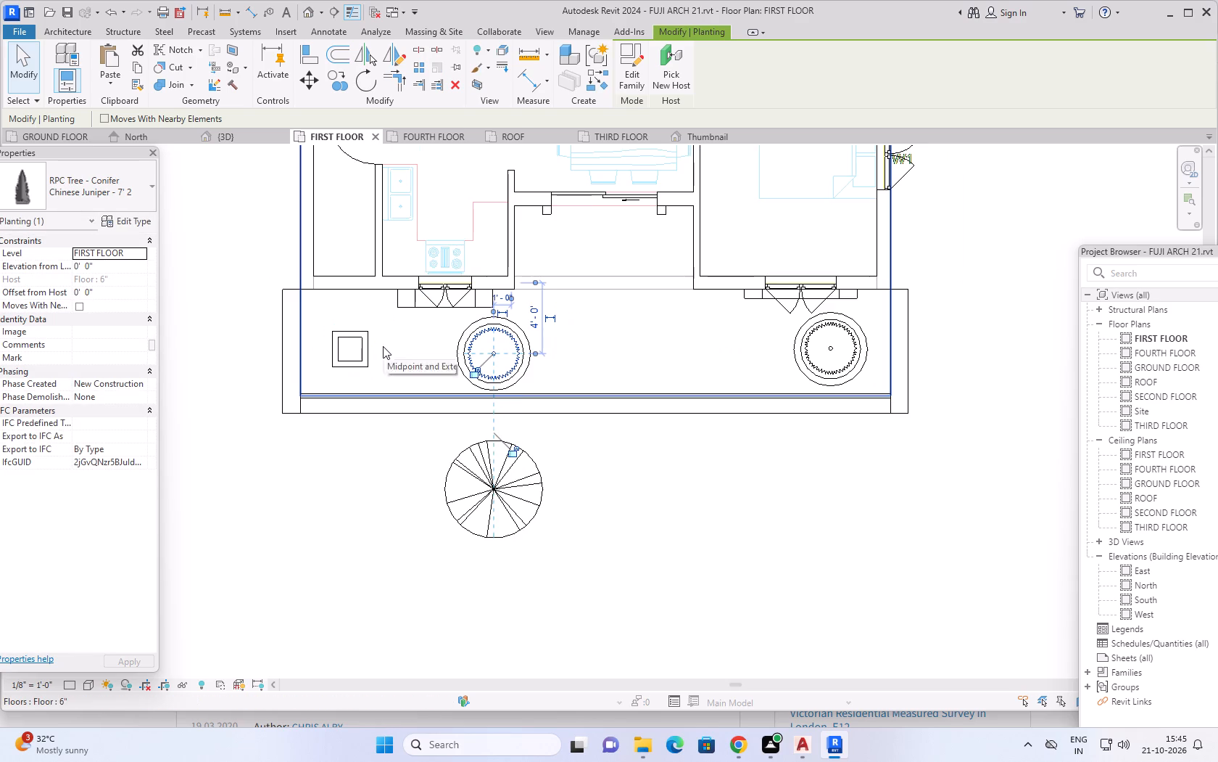
scroll(340, 359, "up", 1)
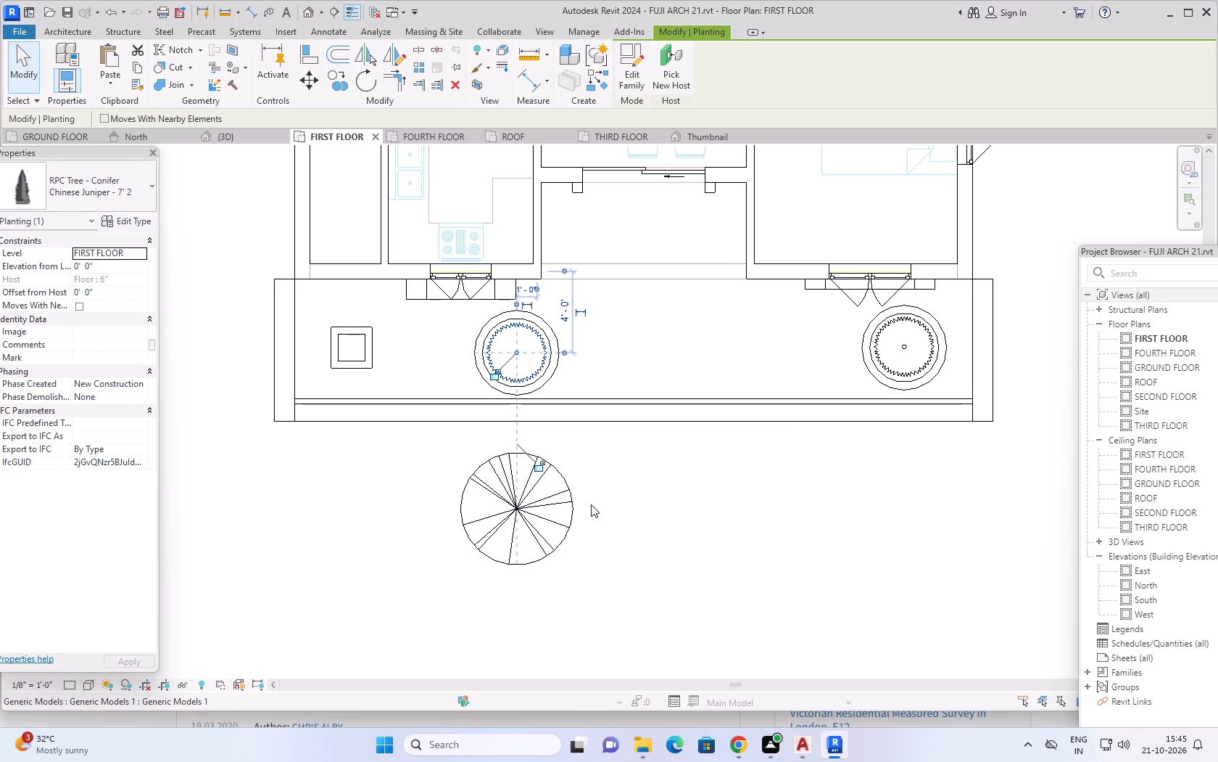
left_click_drag(515, 508, 376, 364)
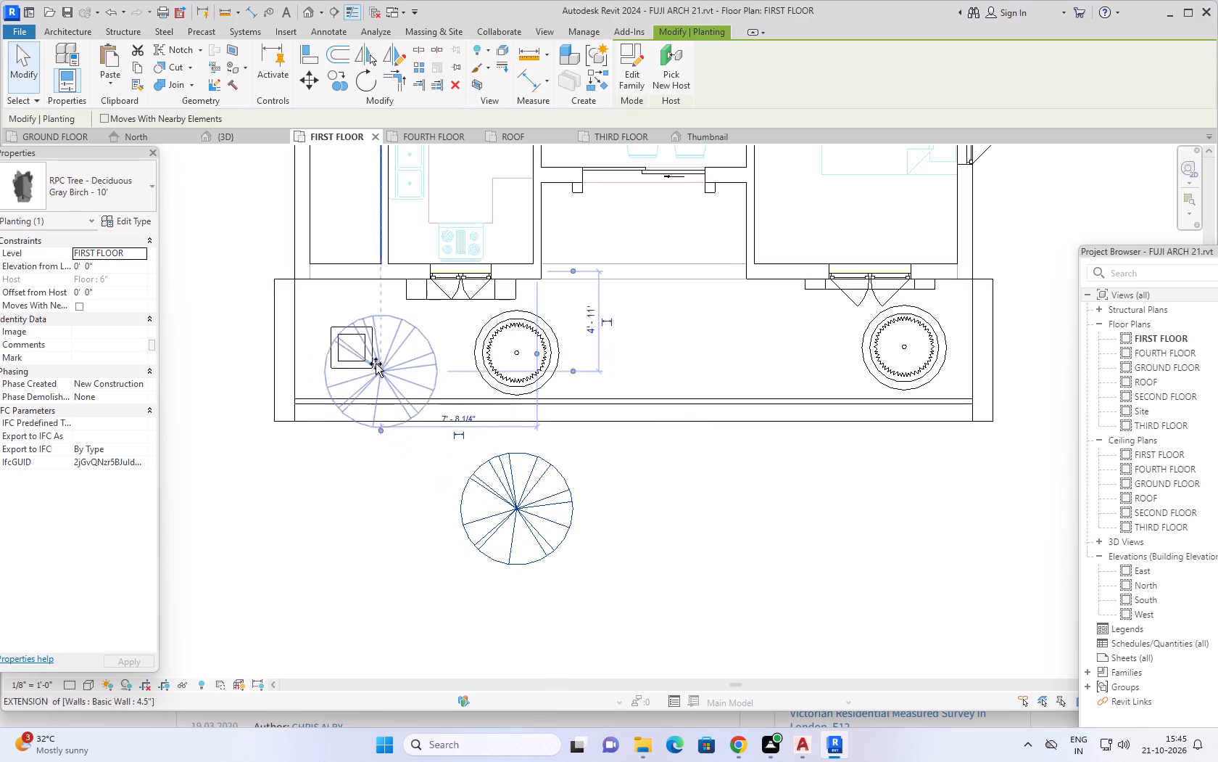
left_click_drag(376, 364, 351, 341)
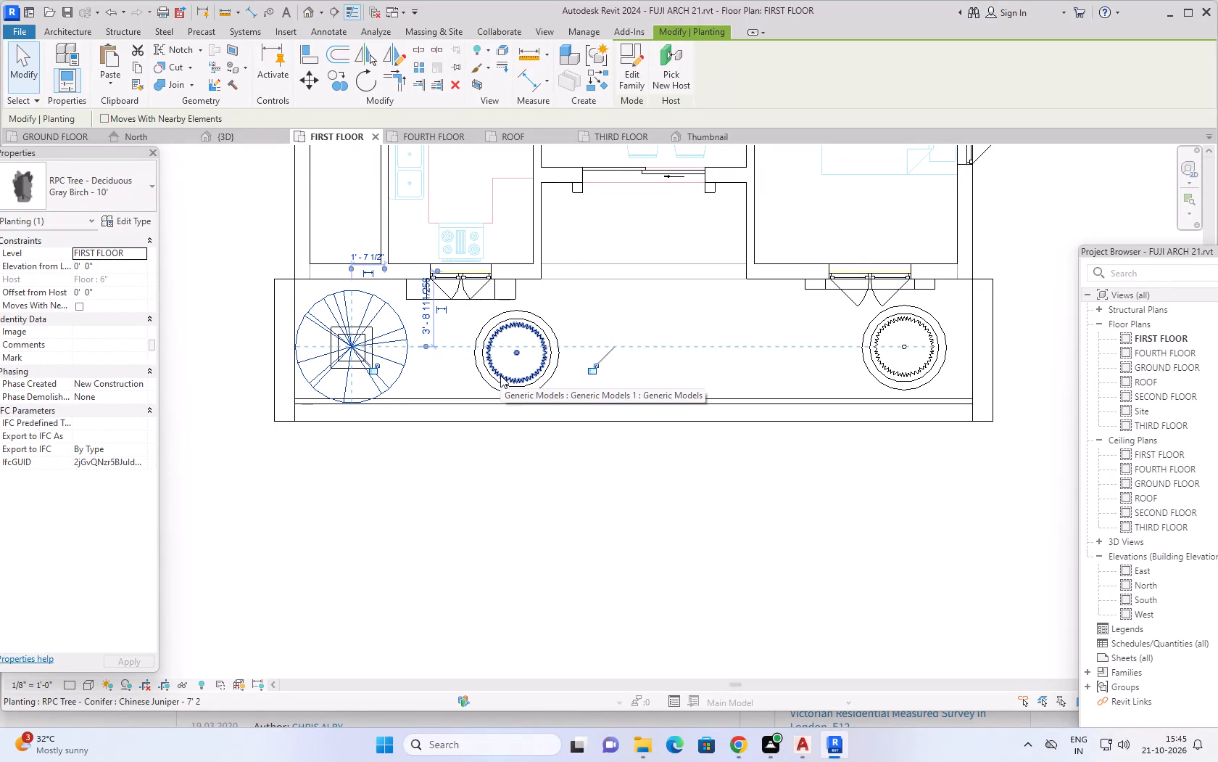
Delete the Chinese Juniper from the planting urn outside the front bedroom.
left_click(924, 329)
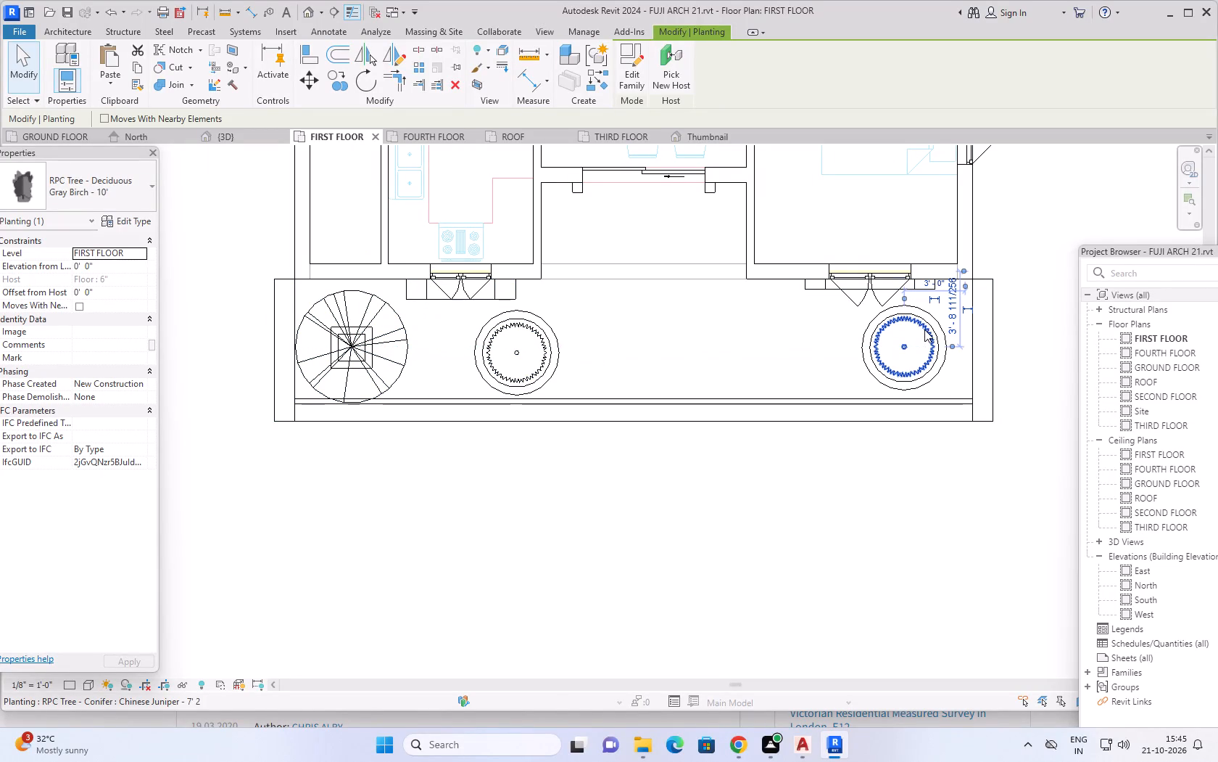
key("Delete")
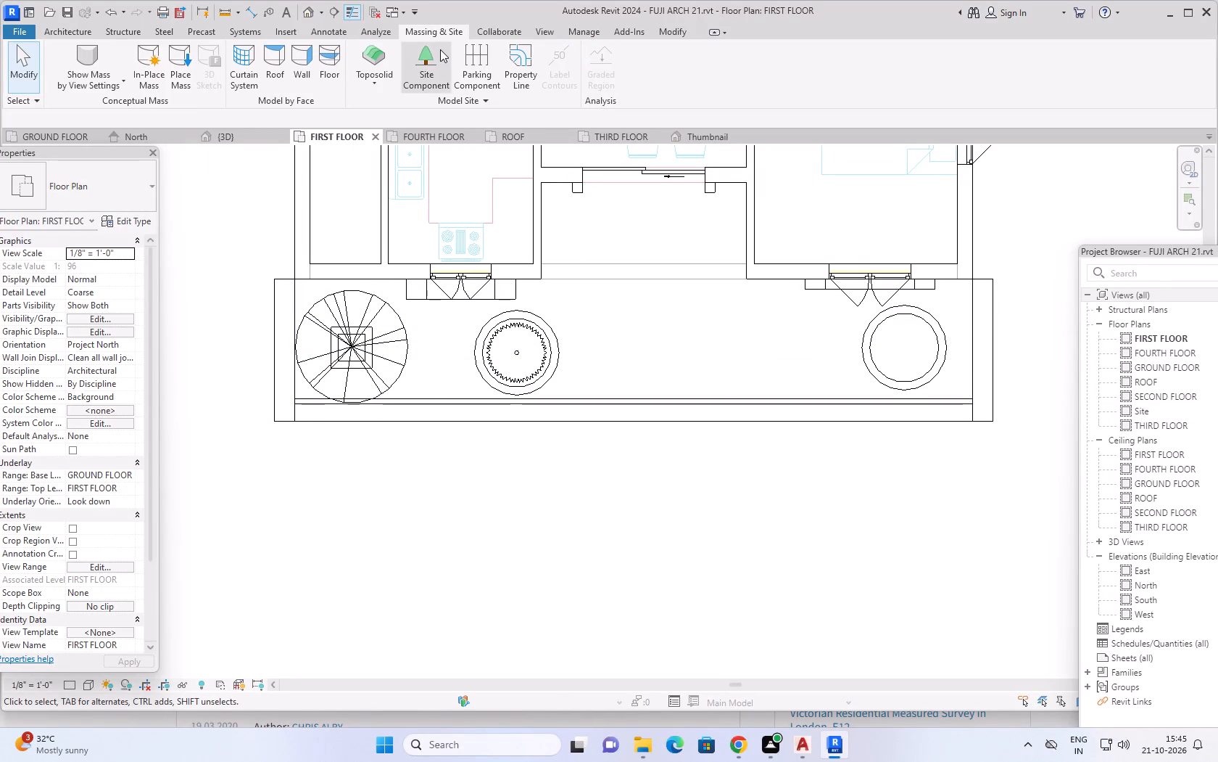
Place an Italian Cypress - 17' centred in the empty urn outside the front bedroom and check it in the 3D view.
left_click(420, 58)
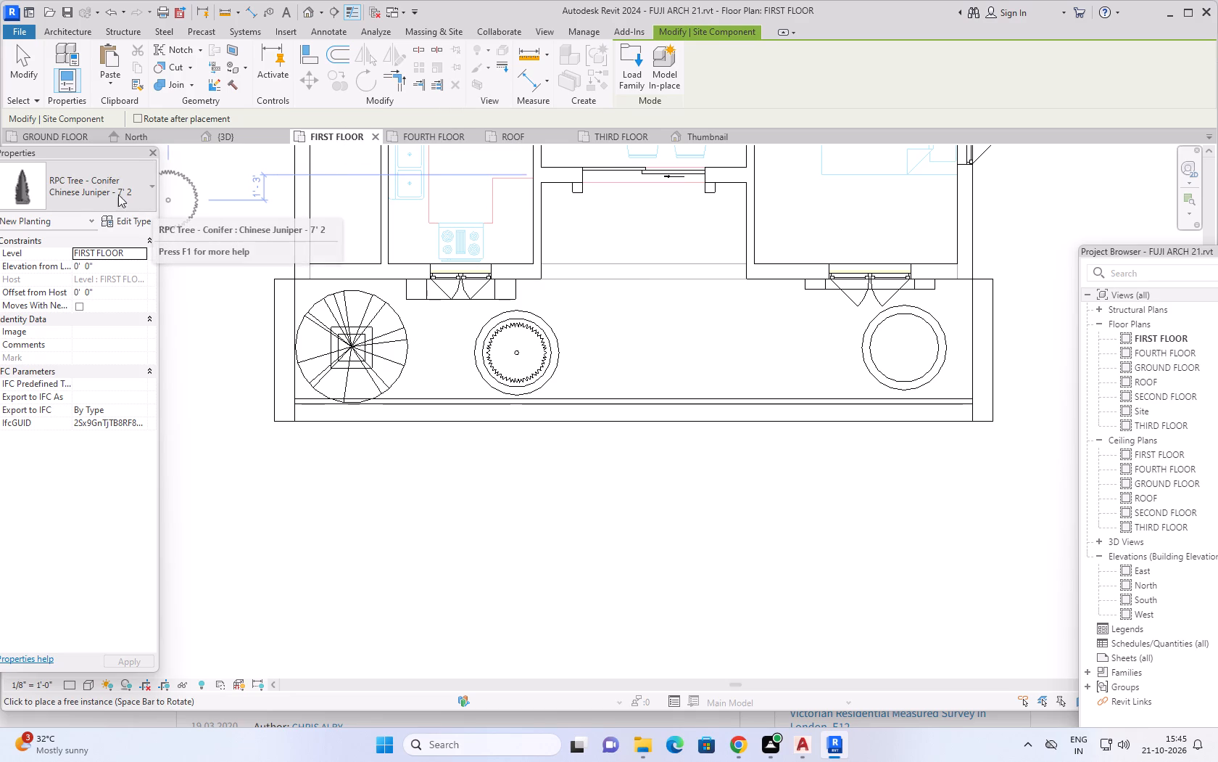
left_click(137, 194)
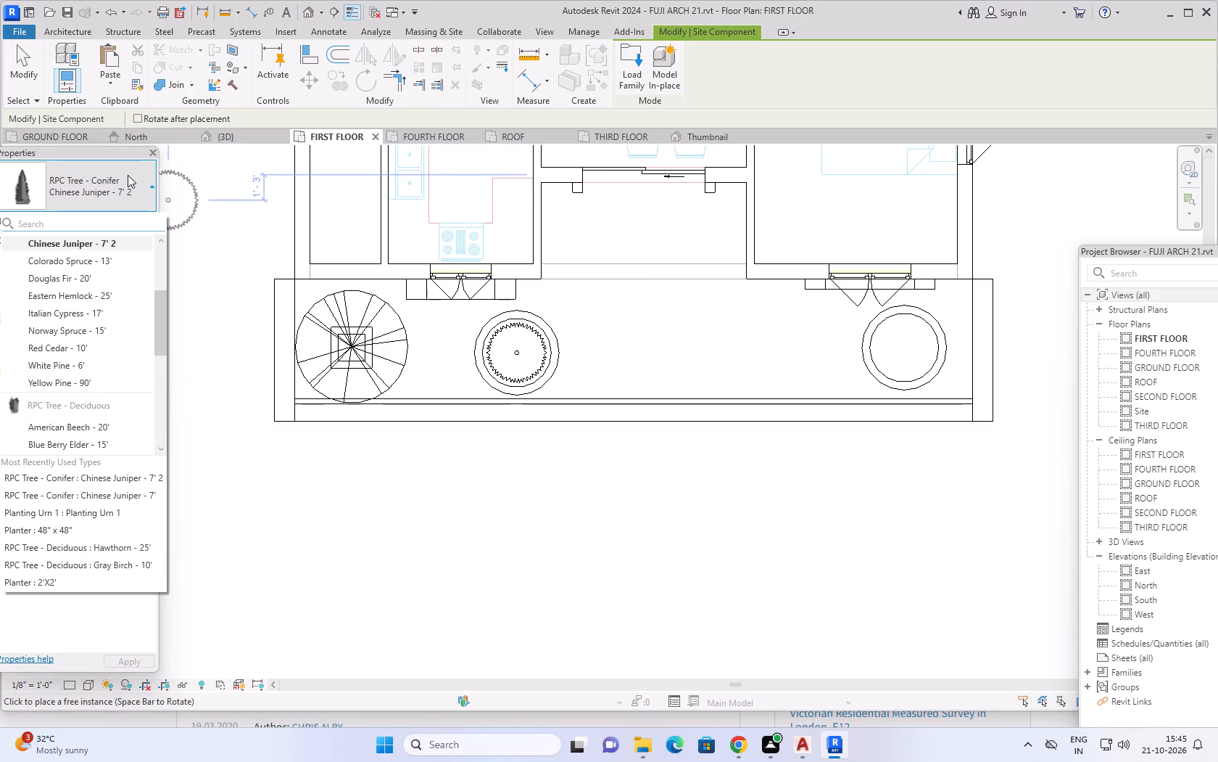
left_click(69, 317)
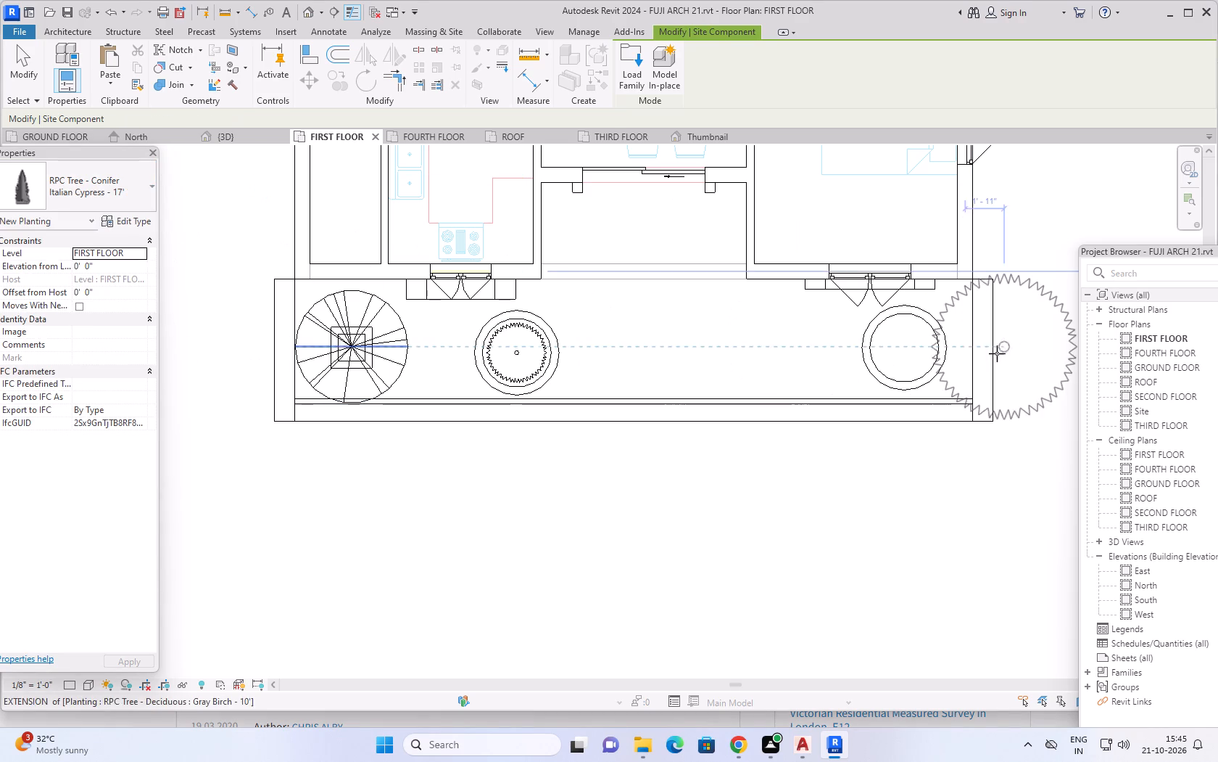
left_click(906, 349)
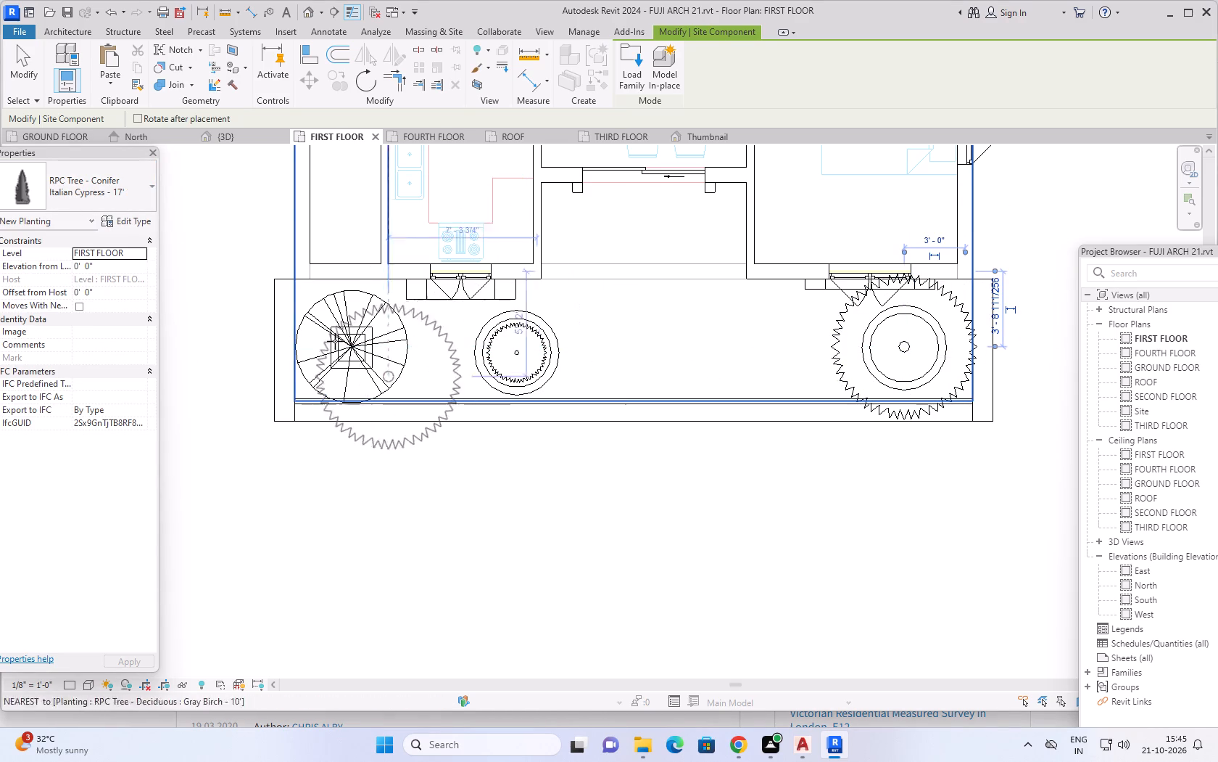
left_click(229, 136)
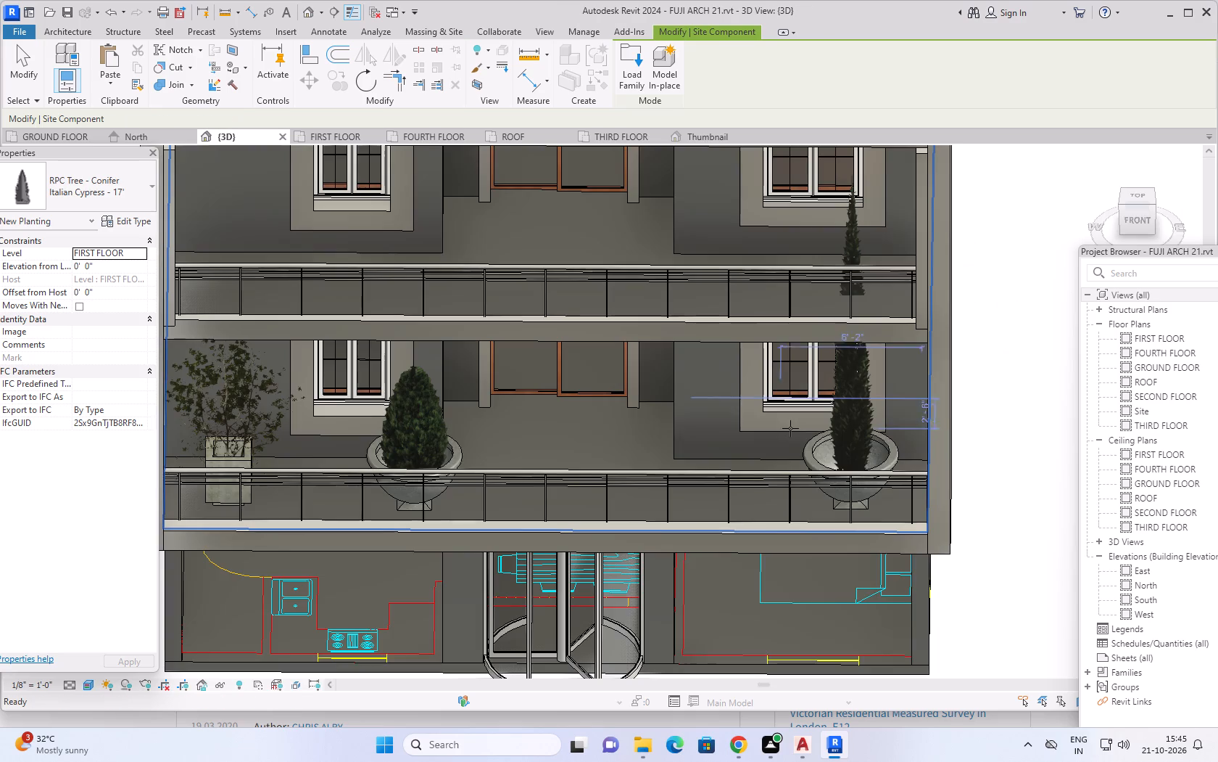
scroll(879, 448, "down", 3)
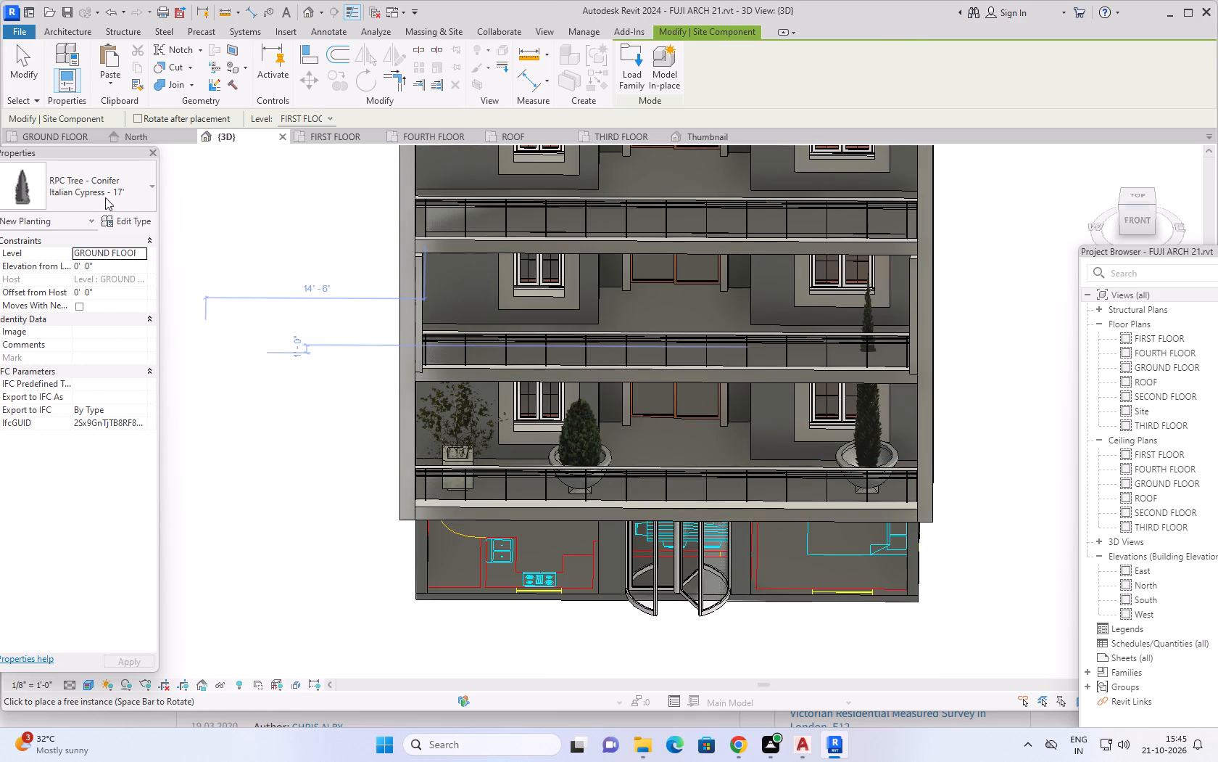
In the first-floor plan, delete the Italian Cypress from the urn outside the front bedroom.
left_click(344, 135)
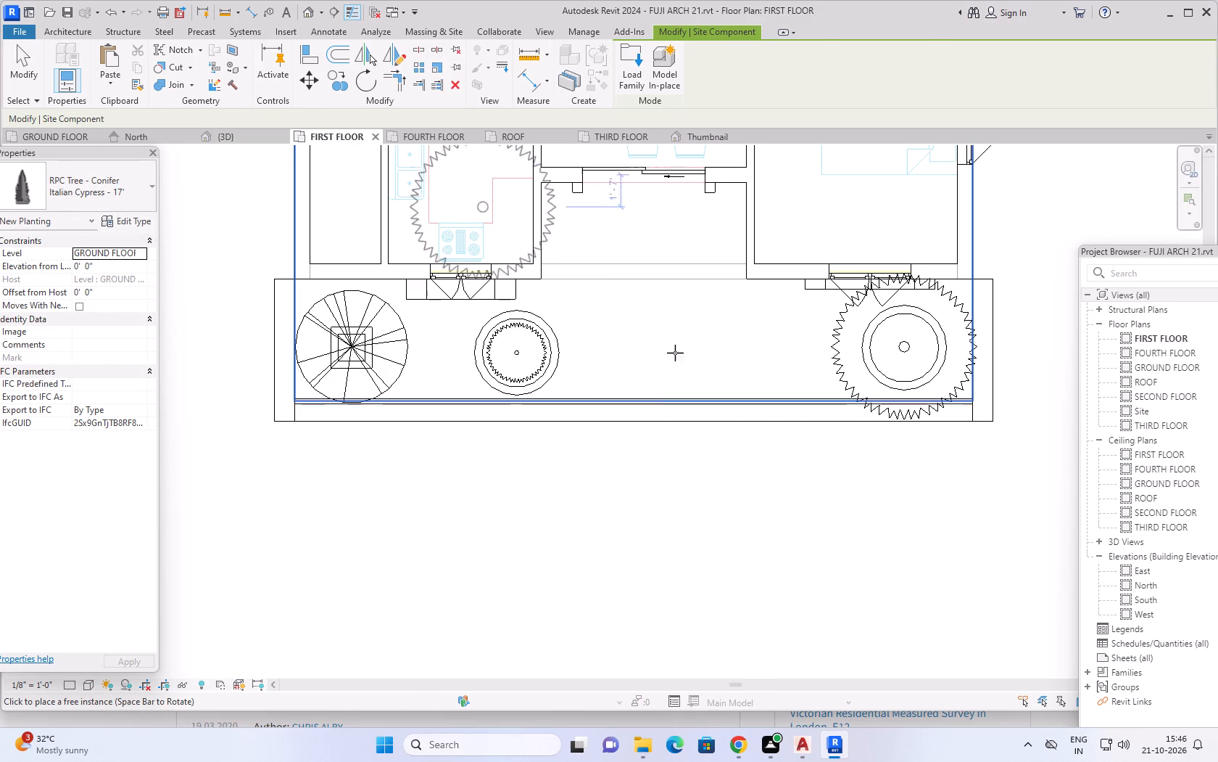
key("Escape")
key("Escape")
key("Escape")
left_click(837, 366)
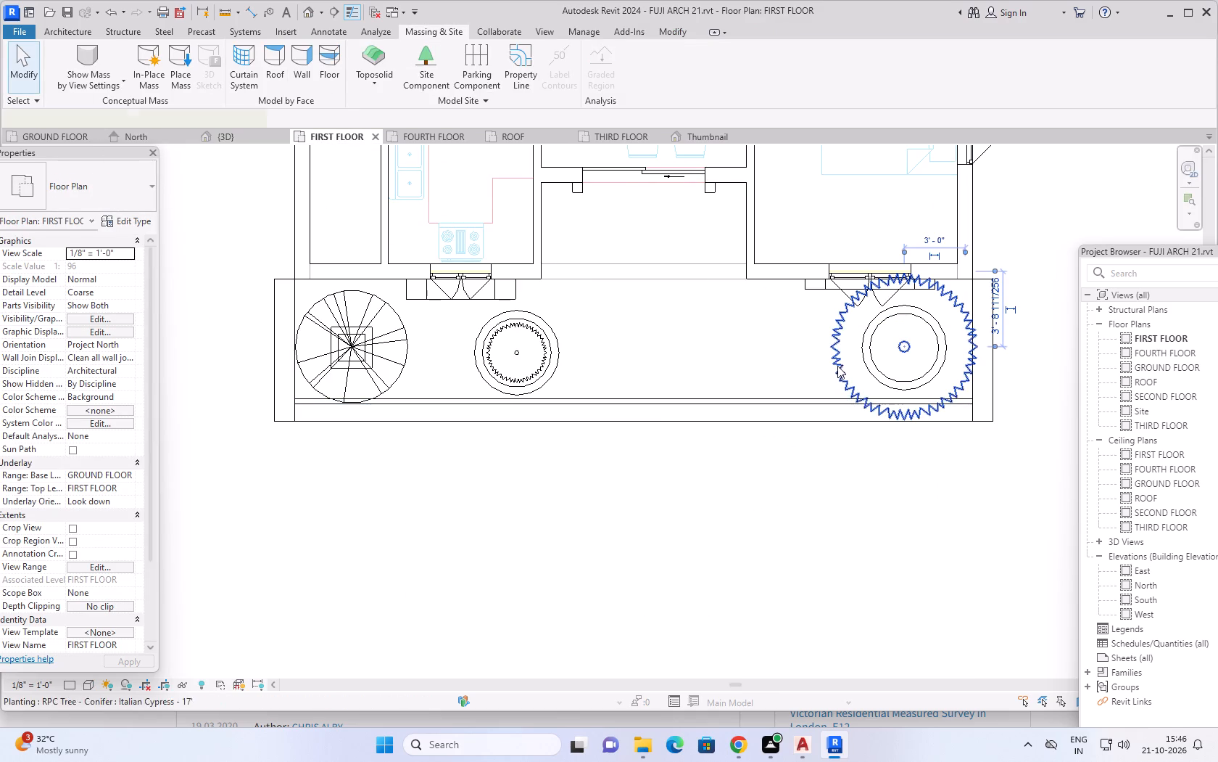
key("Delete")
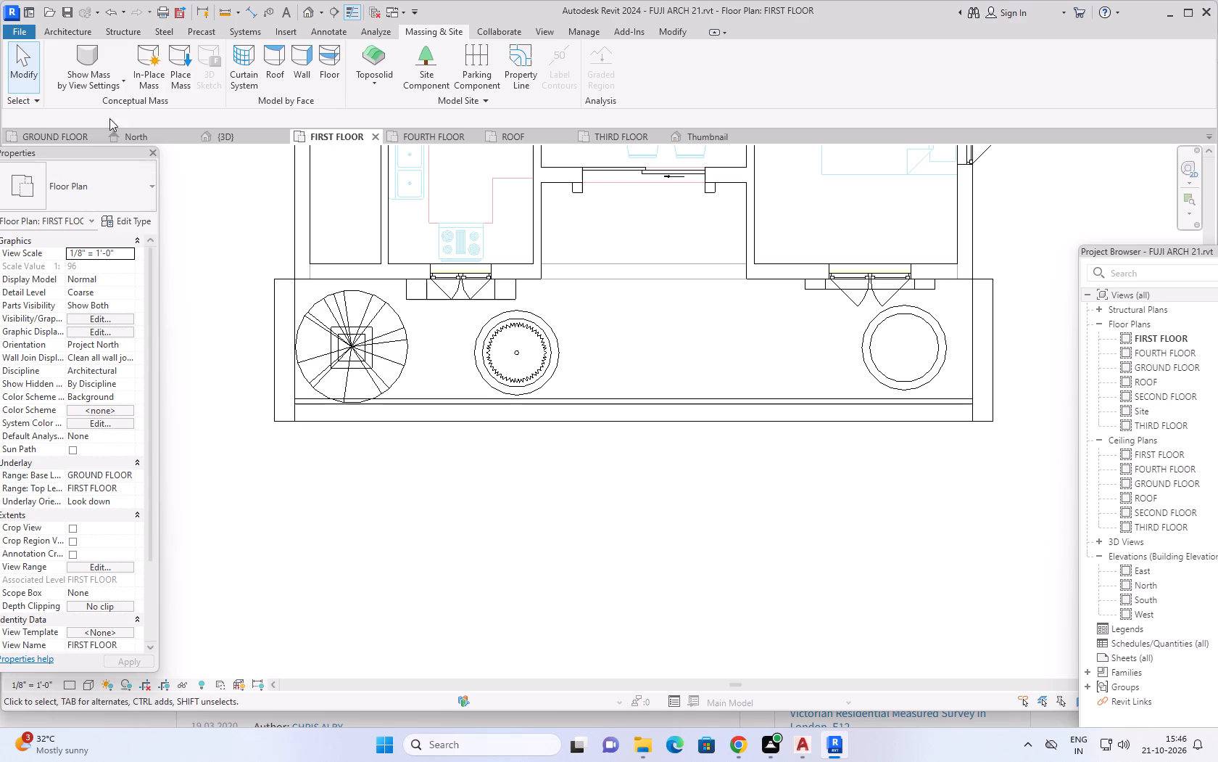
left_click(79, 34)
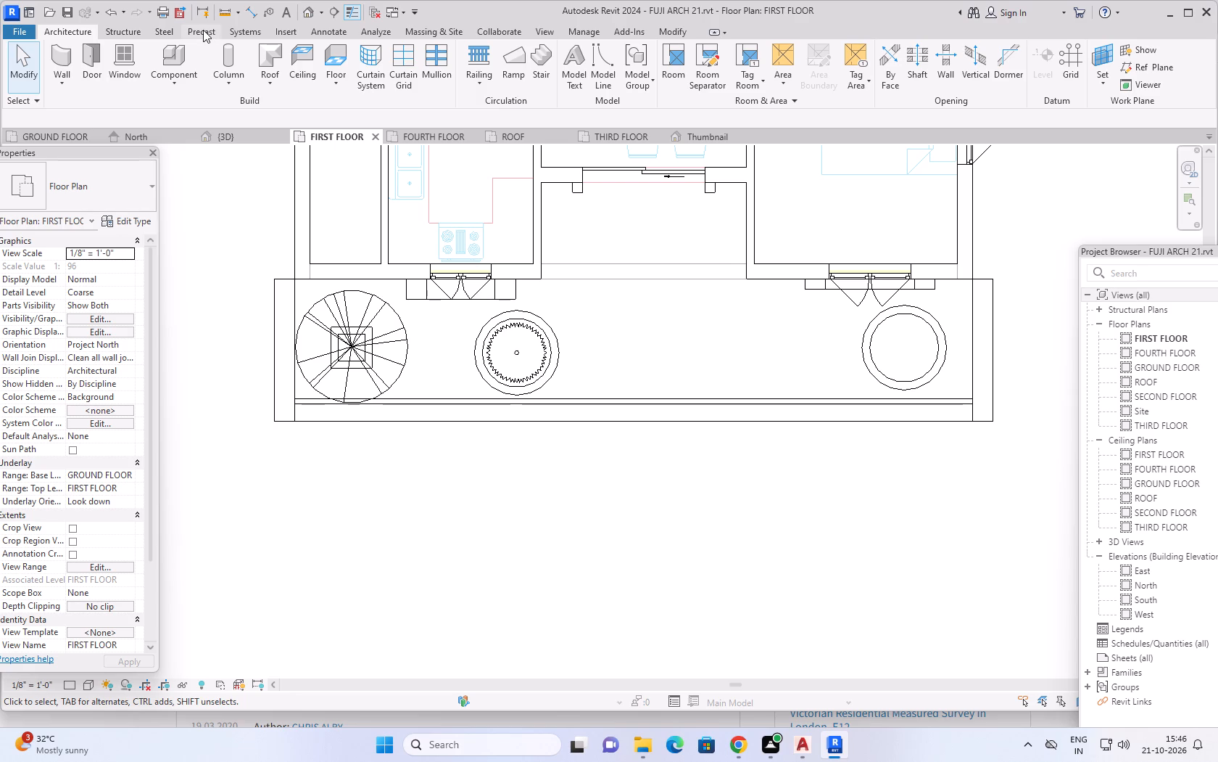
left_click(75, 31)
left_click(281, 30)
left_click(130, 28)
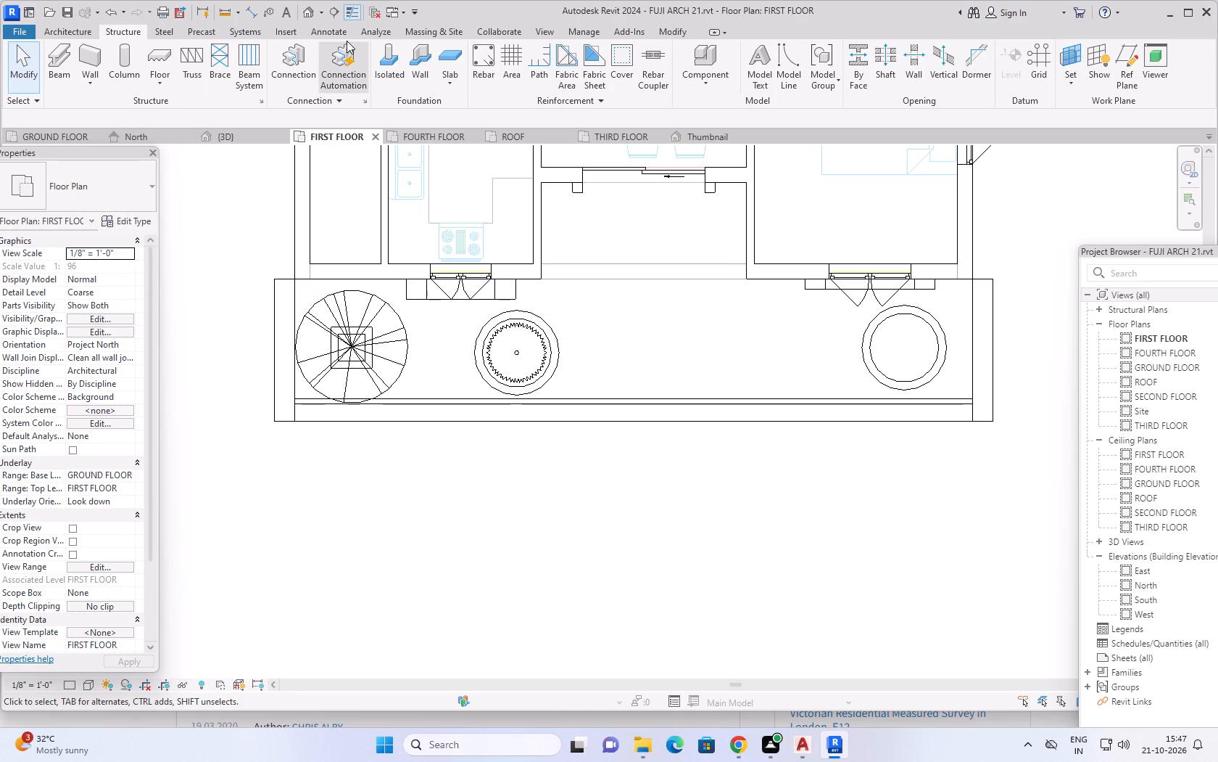
Start a new site component and load the RPC Tree - Fall family from the Planting library folder.
left_click(428, 28)
left_click(421, 61)
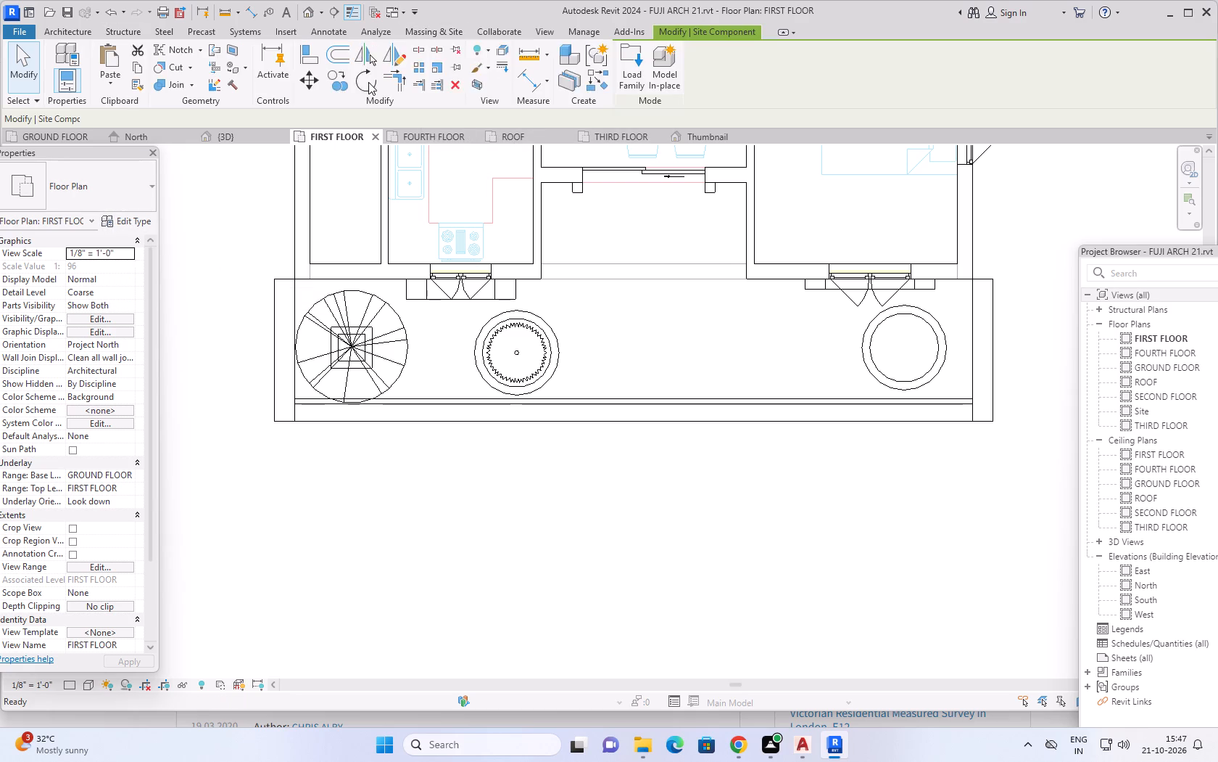
left_click(124, 218)
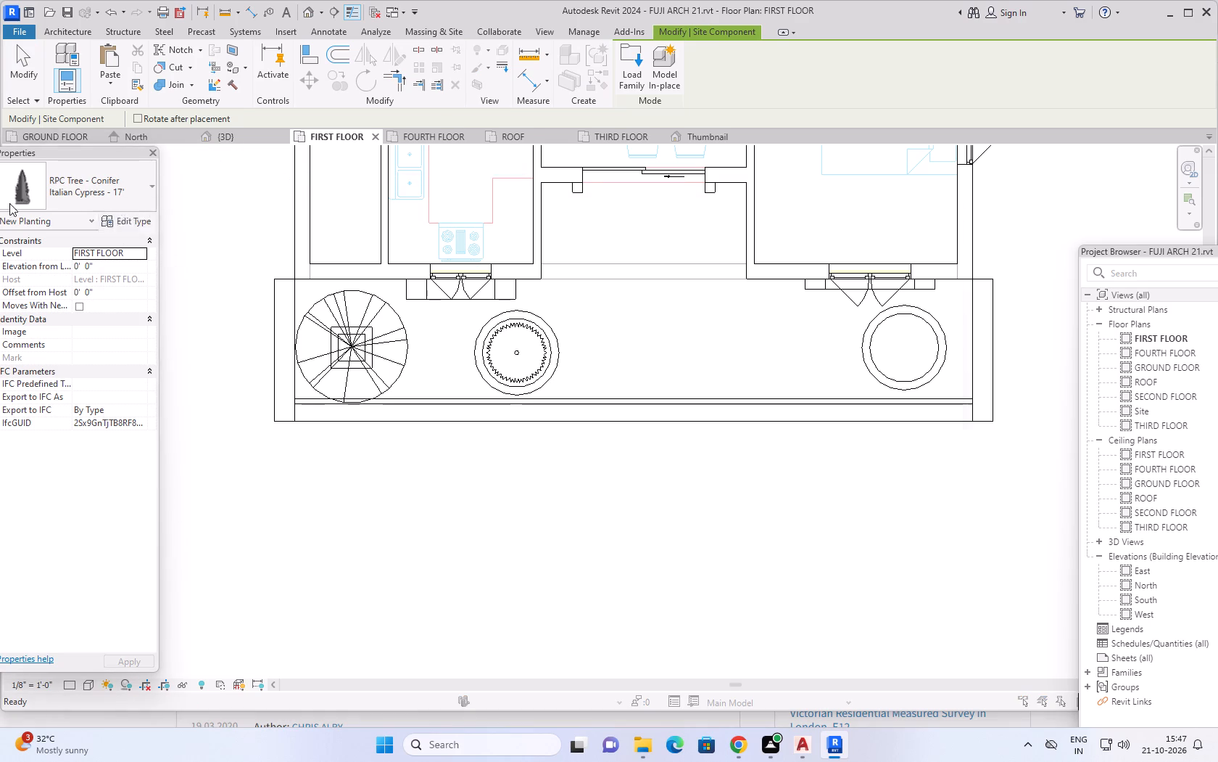
left_click(954, 229)
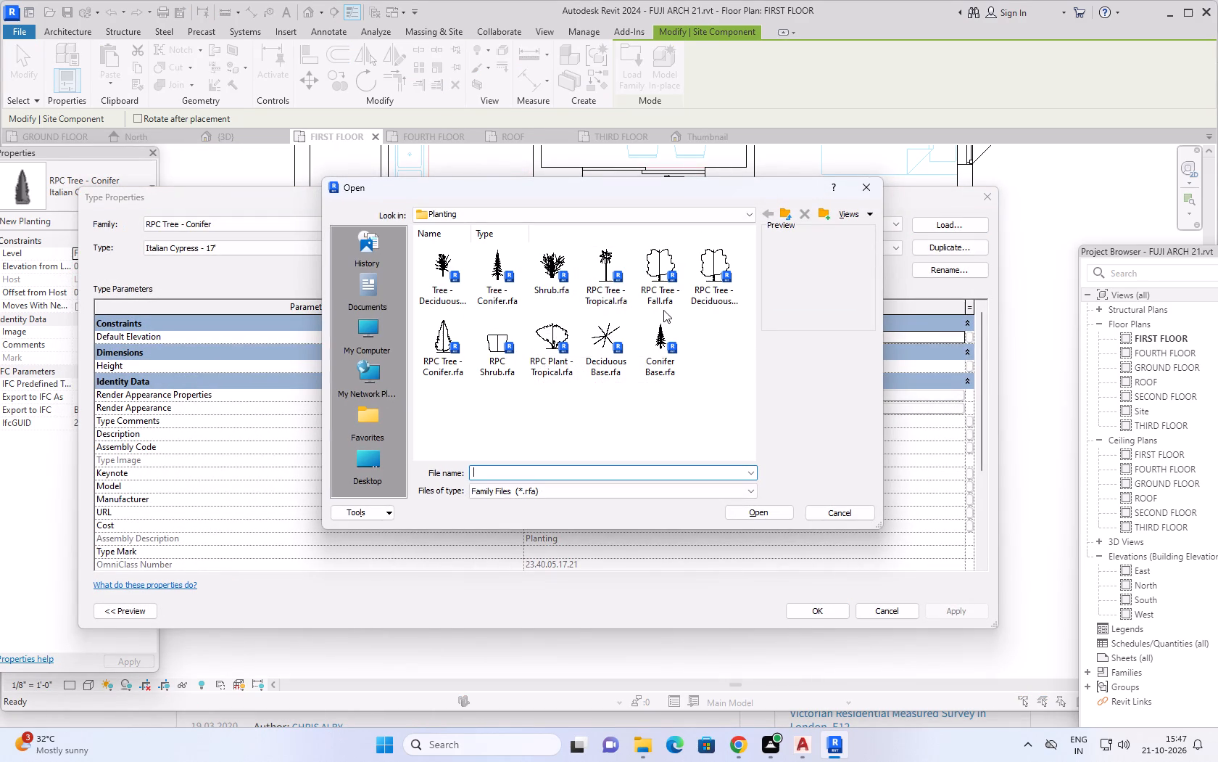
left_click(559, 269)
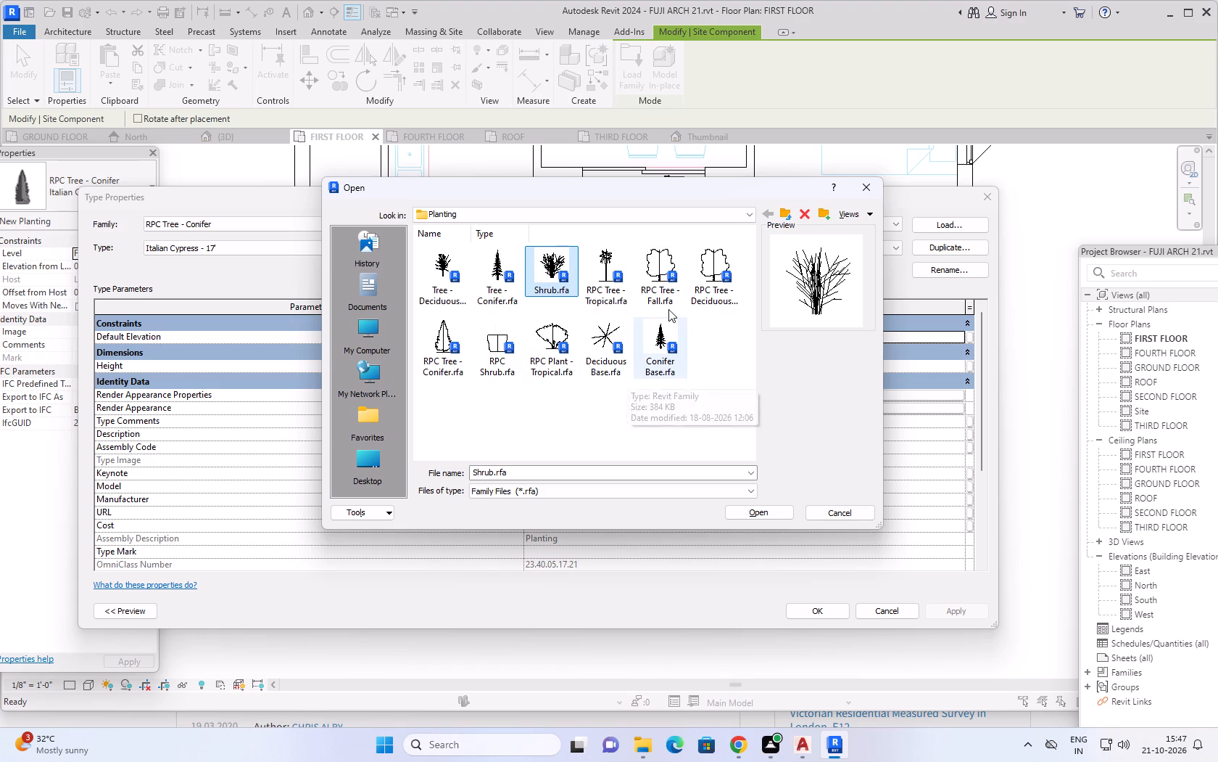
left_click(668, 273)
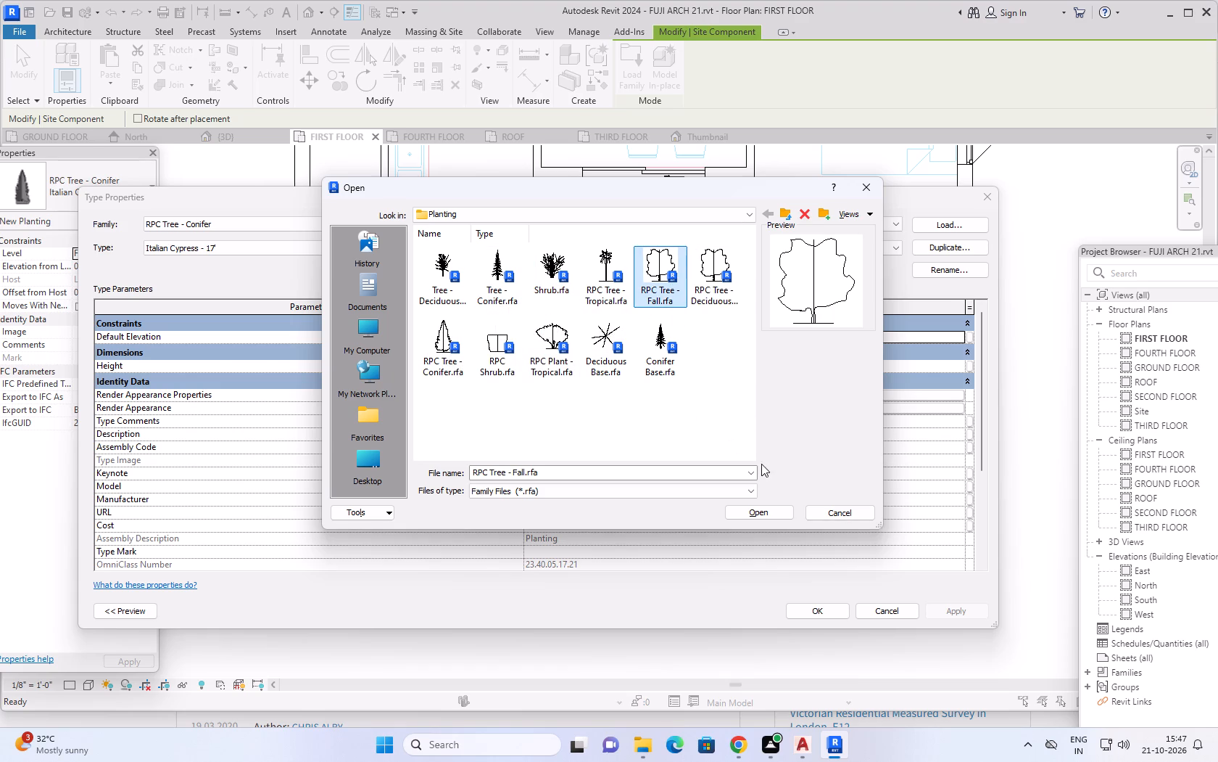
left_click(764, 509)
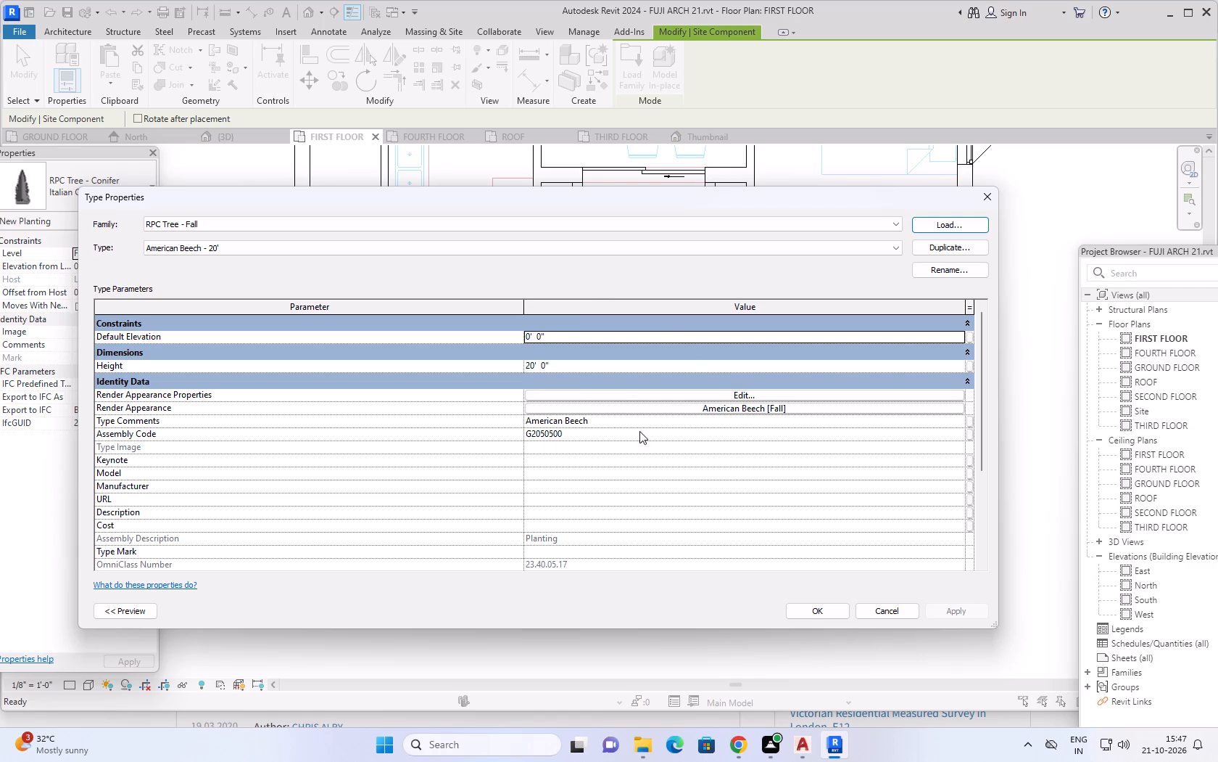
Set the type height of the American Beech - 20' fall tree to 7'.
left_click(582, 363)
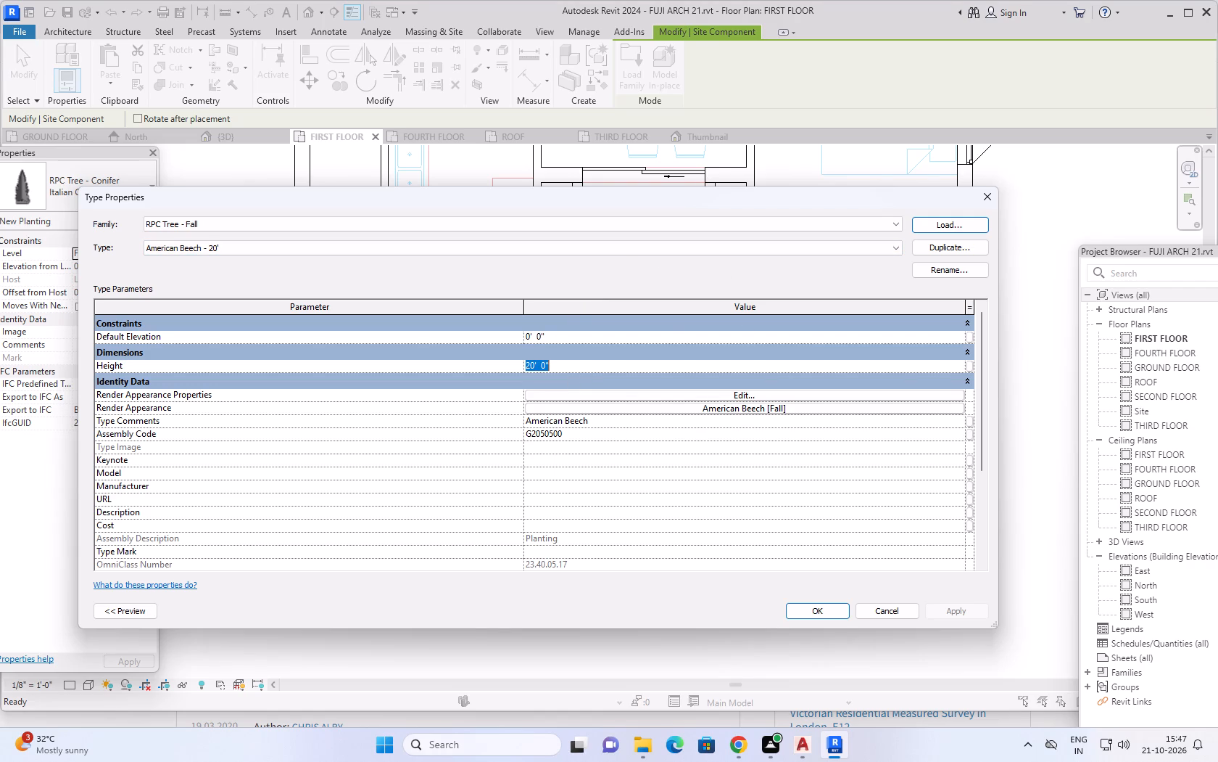
type("7'")
key("Return")
left_click(949, 613)
left_click(819, 610)
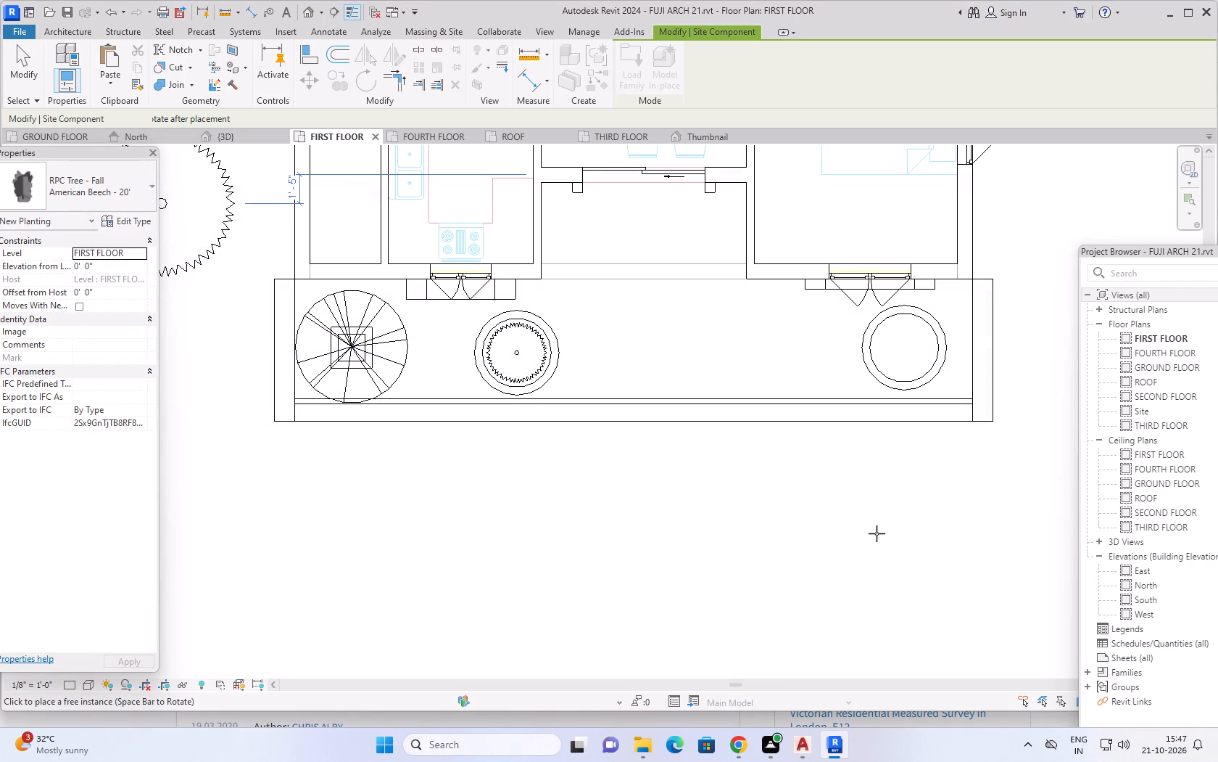
Place the American Beech - 20' fall tree centred in the empty urn outside the front bedroom and check it in the 3D view.
scroll(906, 344, "up", 6)
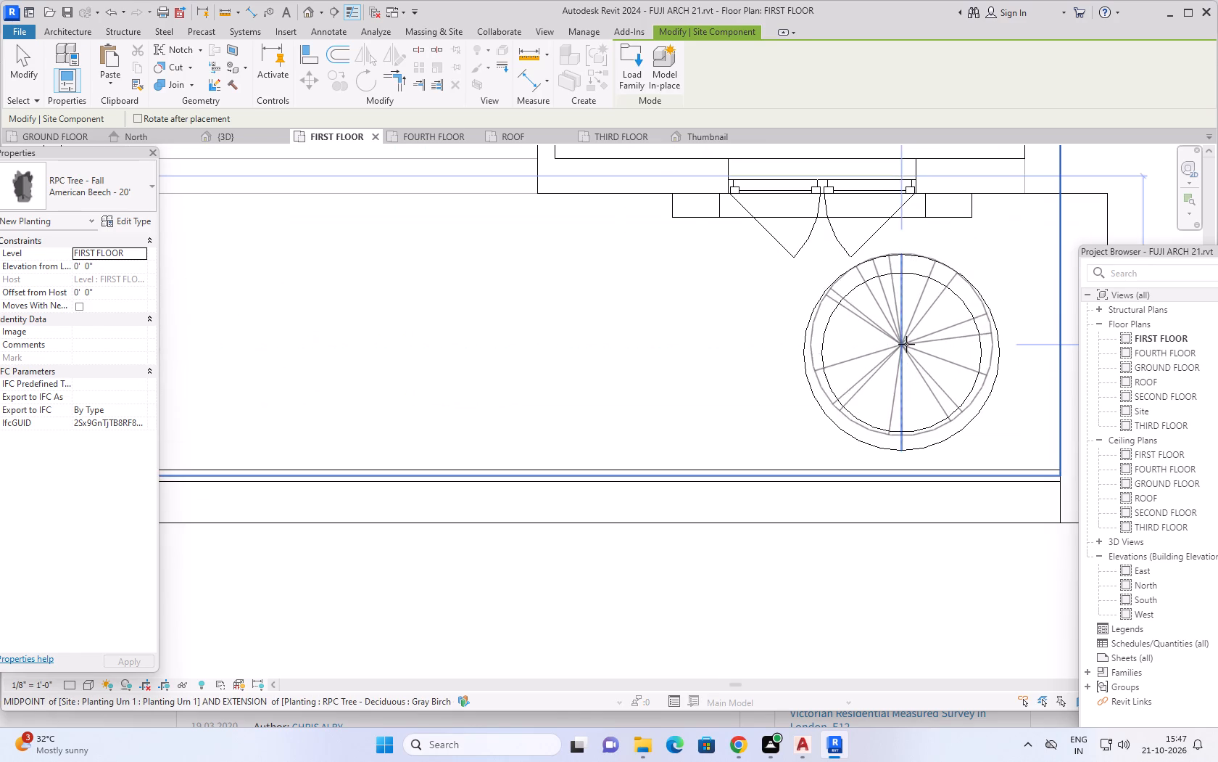
left_click(903, 351)
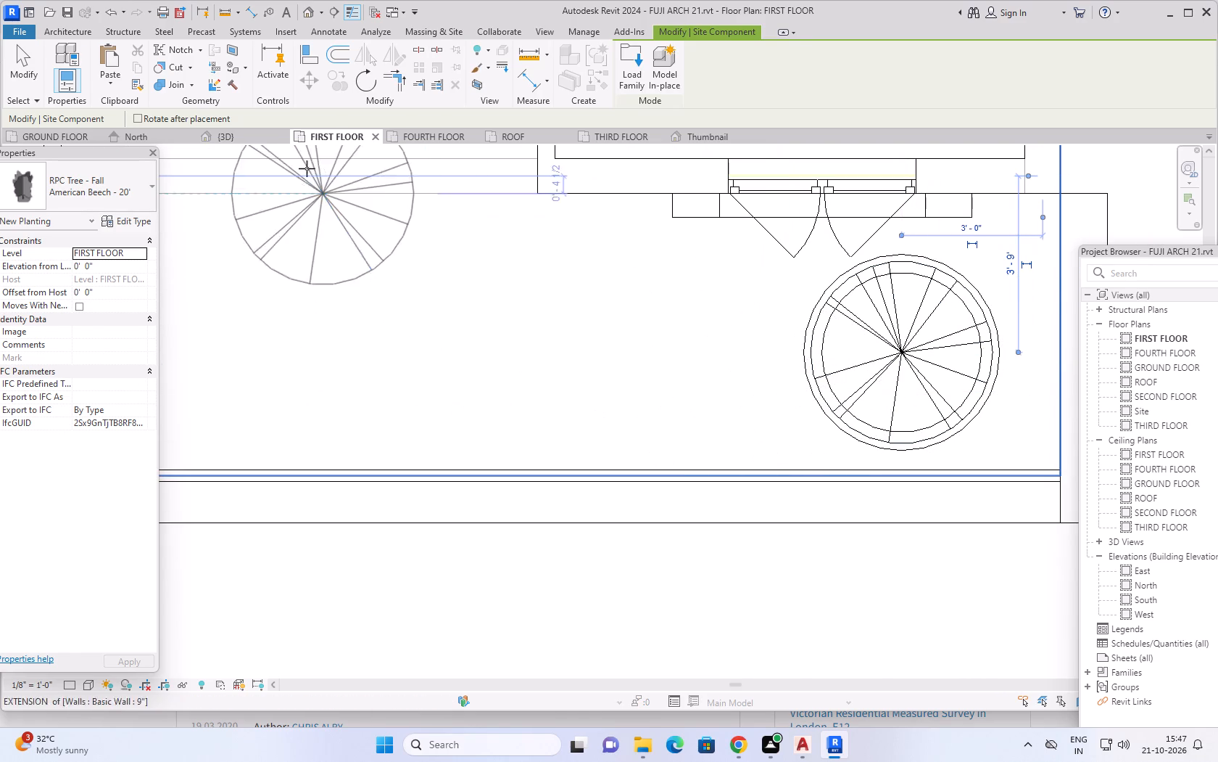
left_click(246, 136)
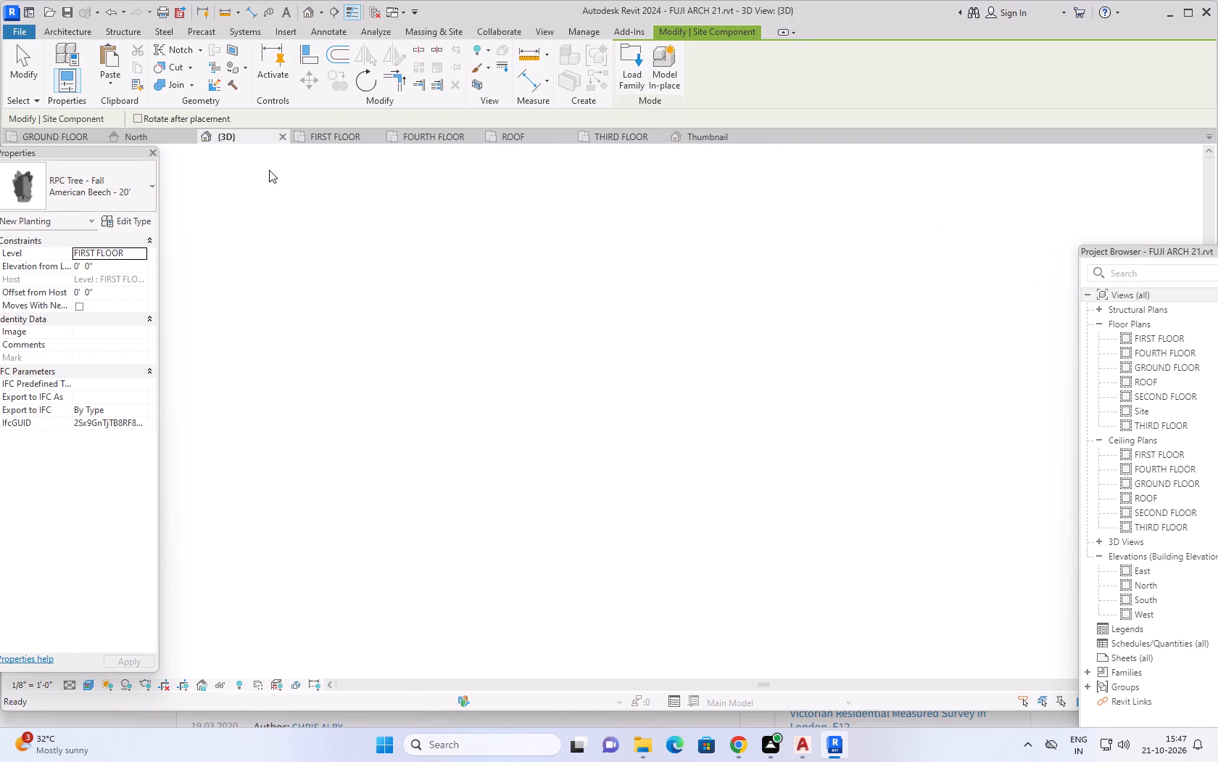
scroll(745, 417, "down", 1)
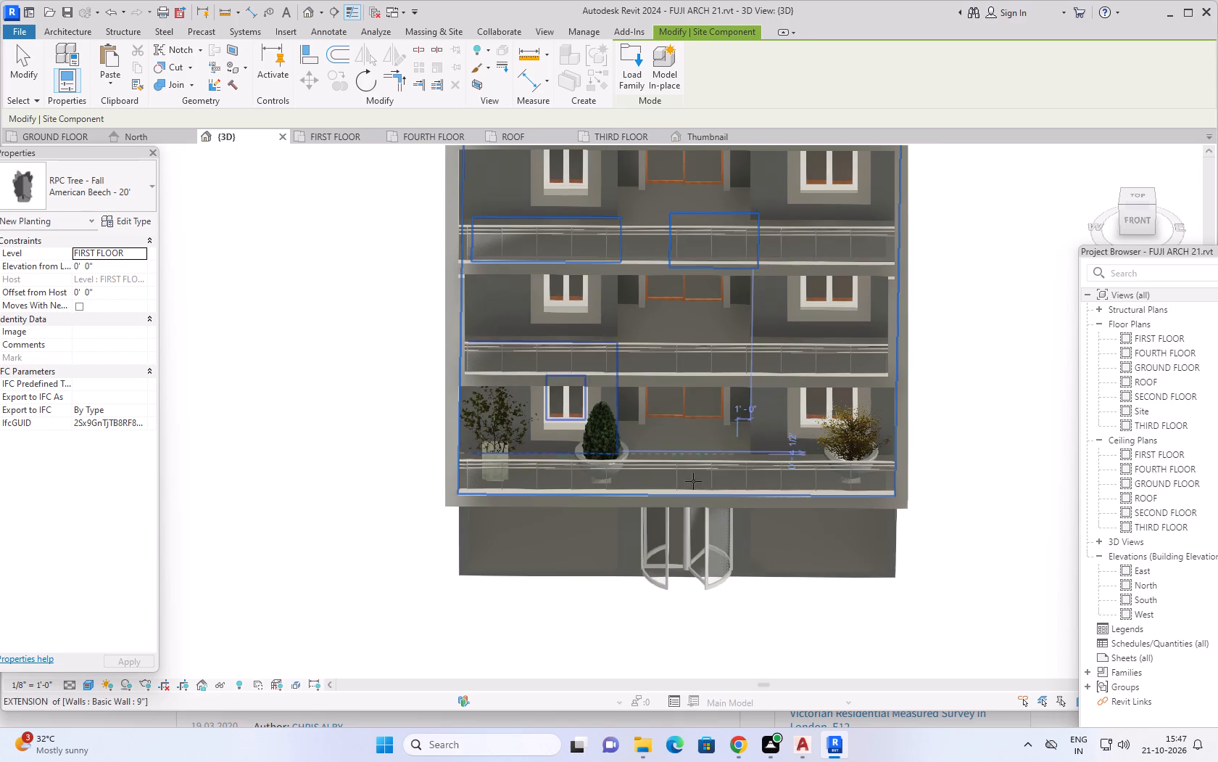
key("Escape")
key("Escape")
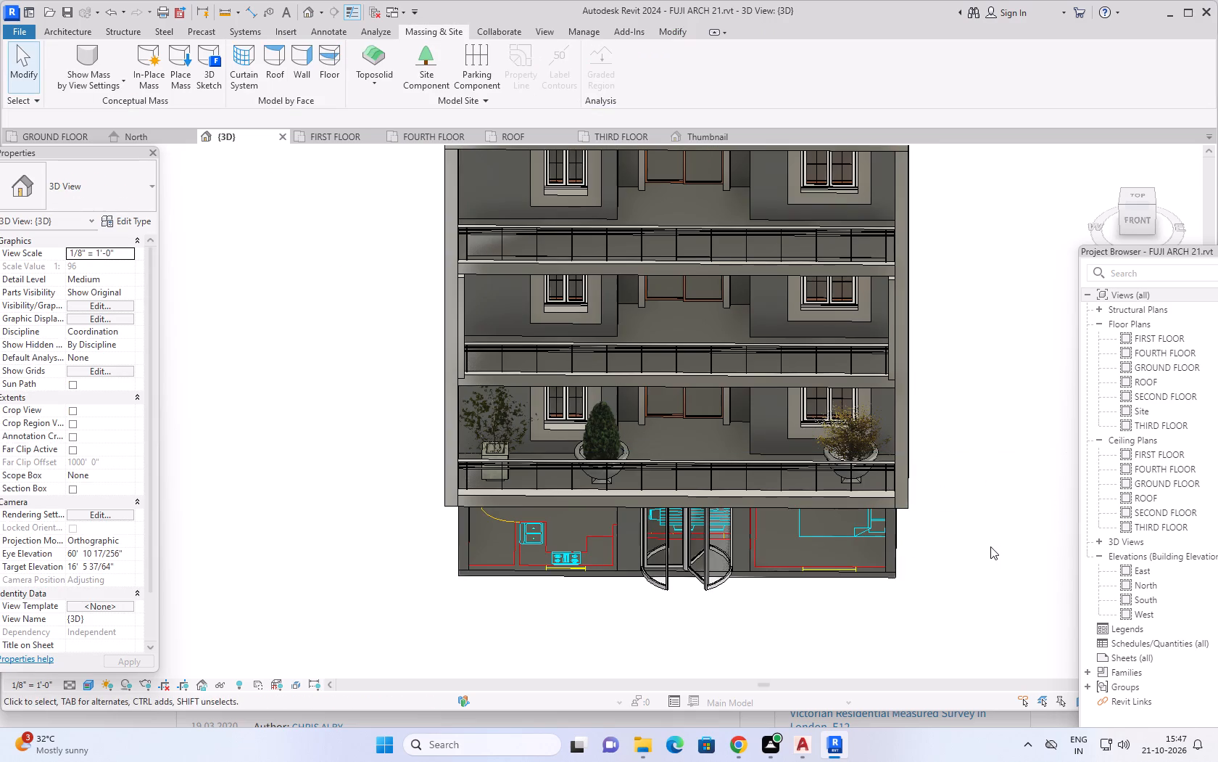
middle_click_drag(985, 509, 971, 405, "shift")
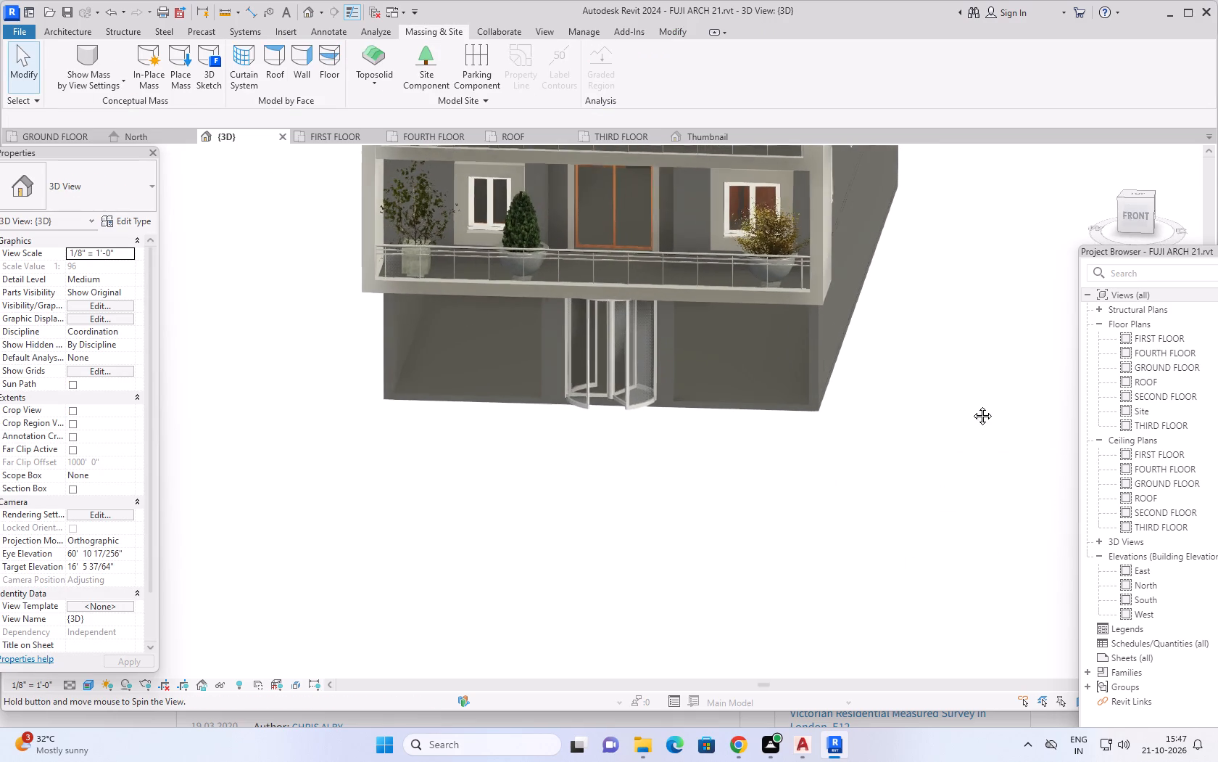
middle_click_drag(971, 405, 974, 405, "shift")
scroll(974, 409, "up", 1)
middle_click_drag(592, 493, 597, 651)
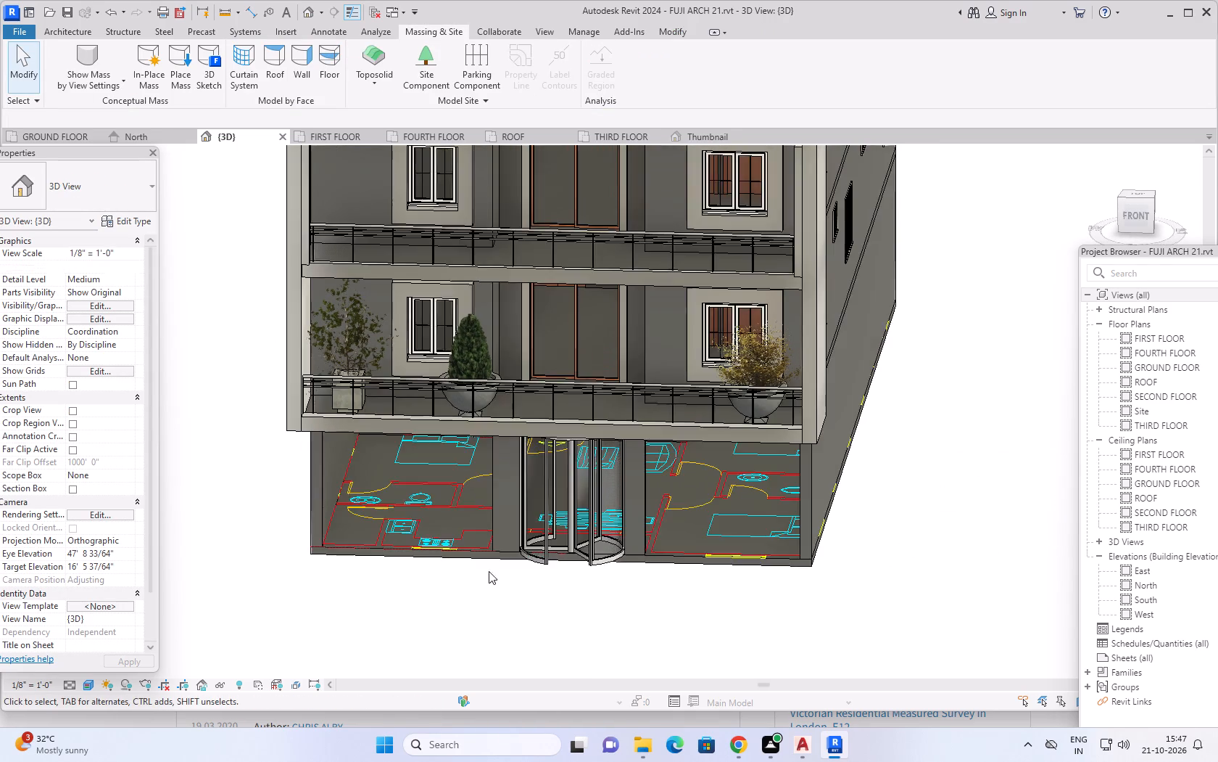
scroll(510, 583, "down", 1)
middle_click_drag(445, 573, 459, 583, "shift")
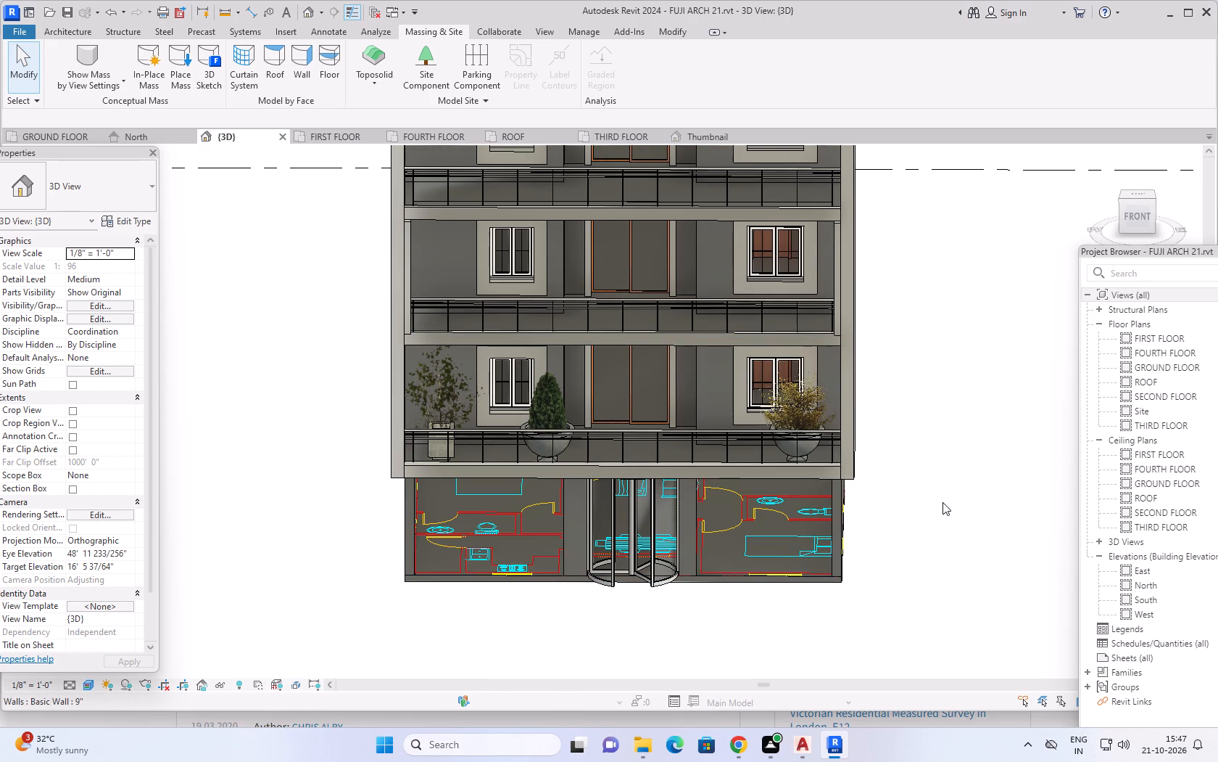
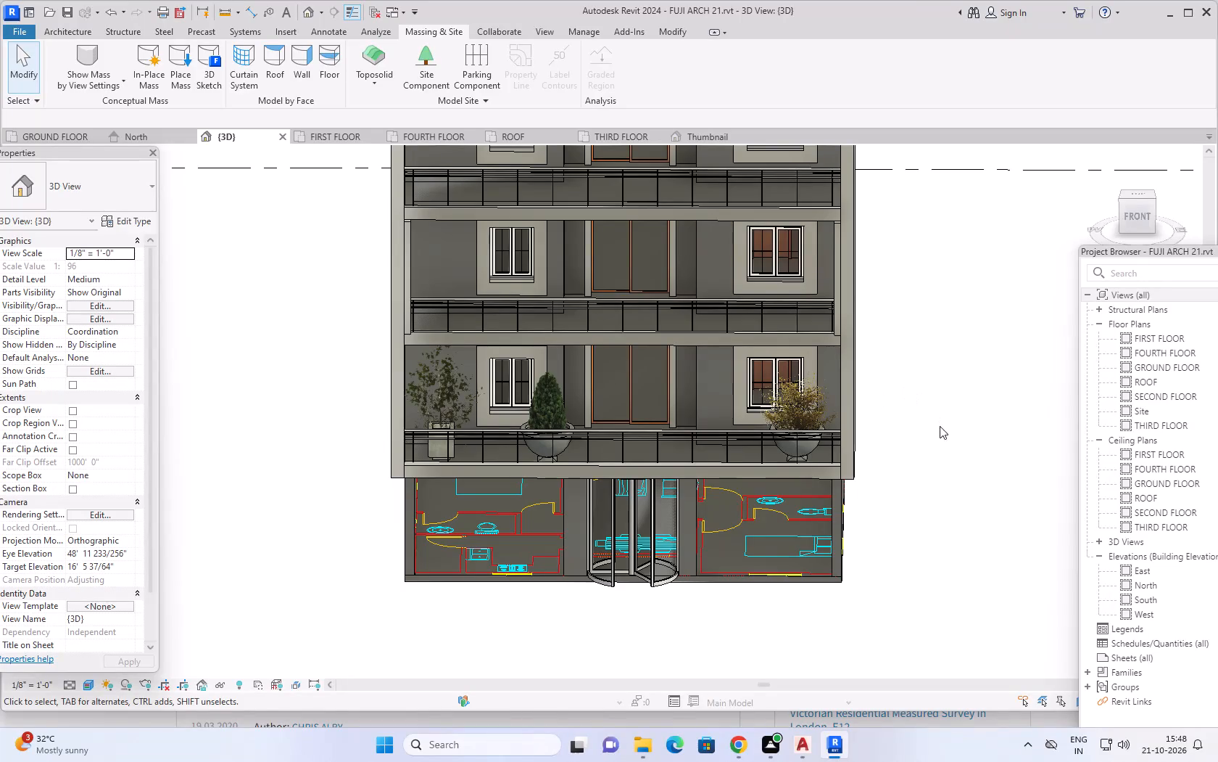
Examine the planted first-floor balcony and the front facade in the 3D view from the front and from an angle.
middle_click_drag(927, 417, 909, 433)
middle_click_drag(920, 412, 924, 451)
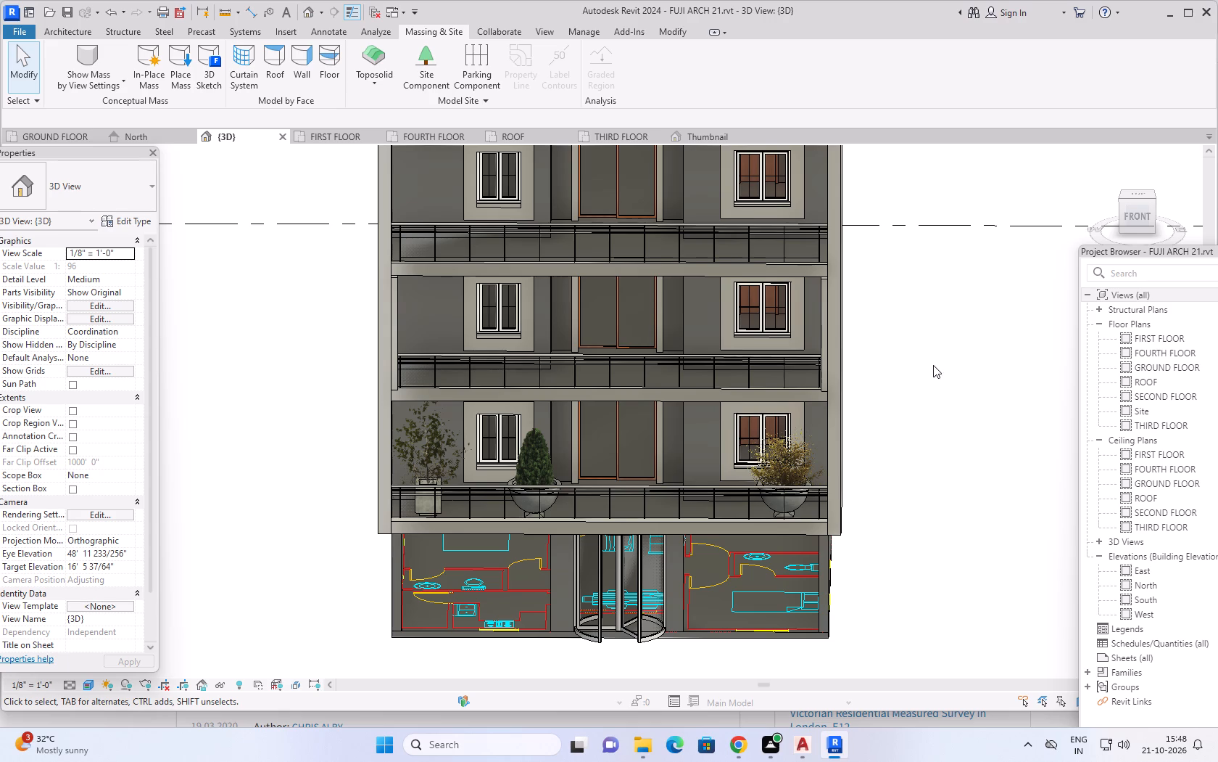
scroll(931, 365, "down", 1)
scroll(929, 366, "up", 1)
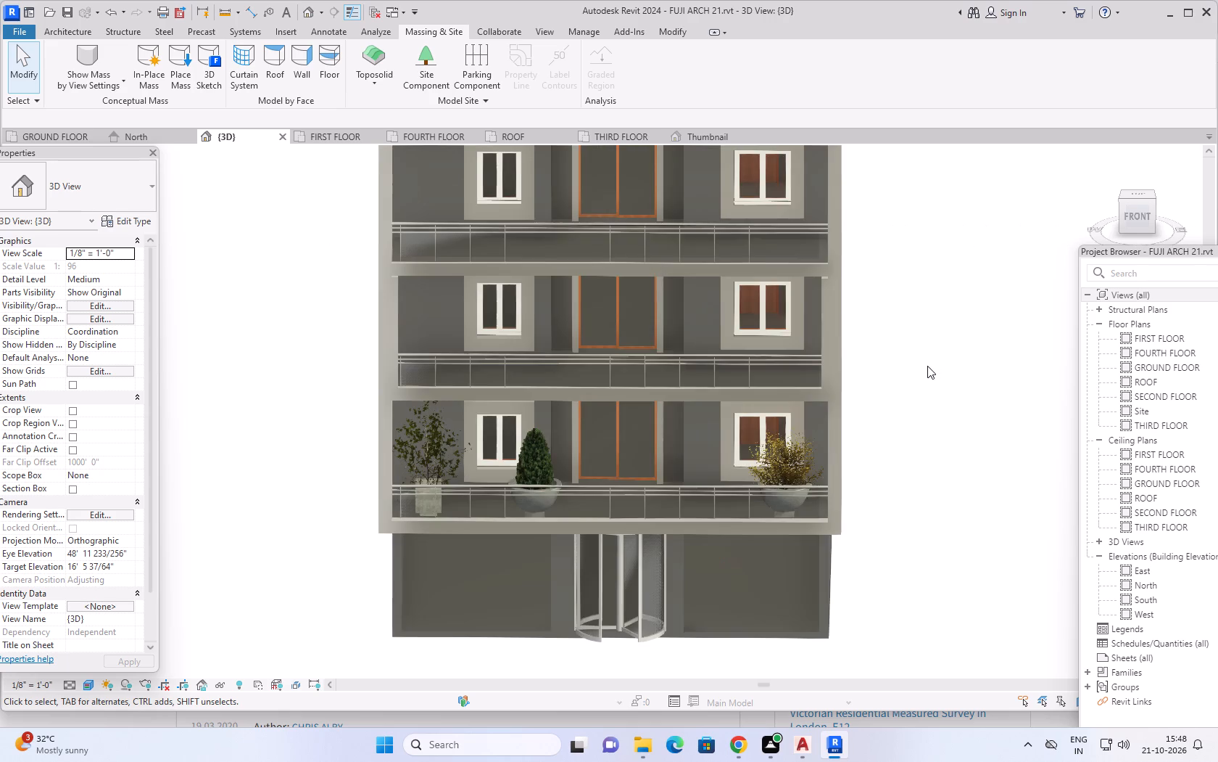
scroll(927, 366, "down", 1)
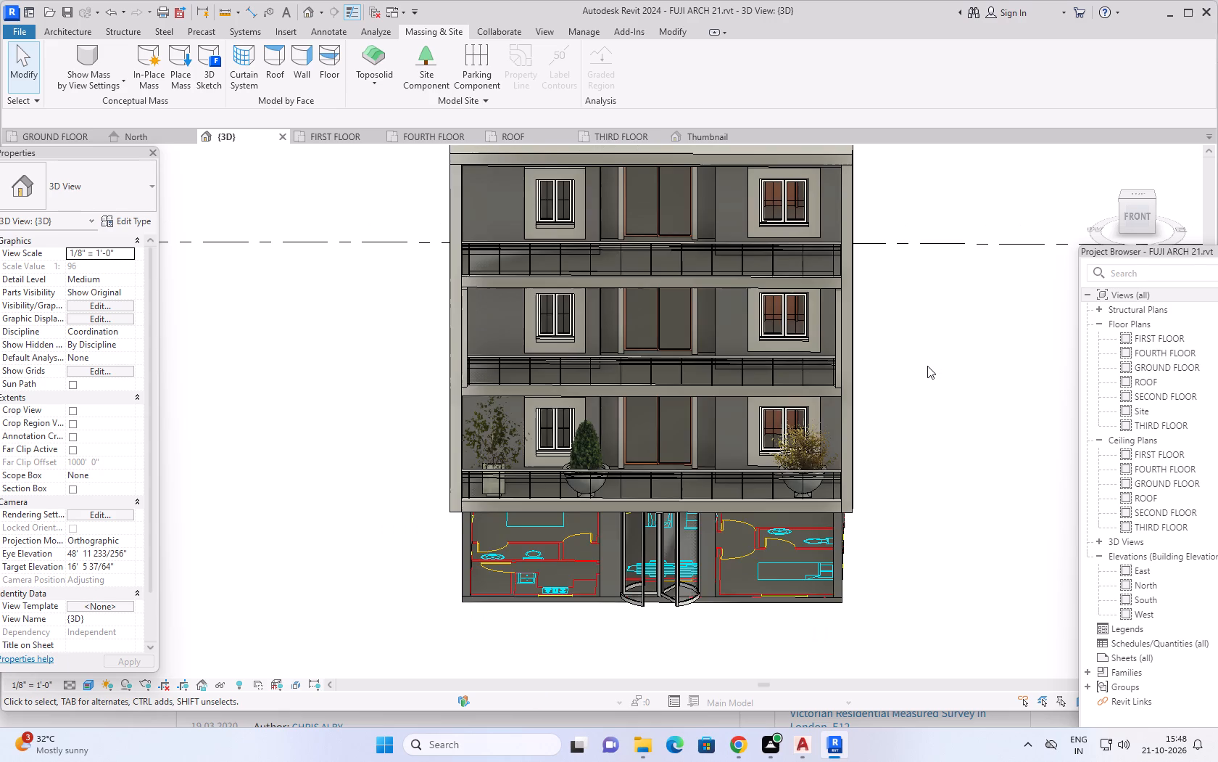
scroll(927, 366, "up", 1)
scroll(915, 383, "down", 1)
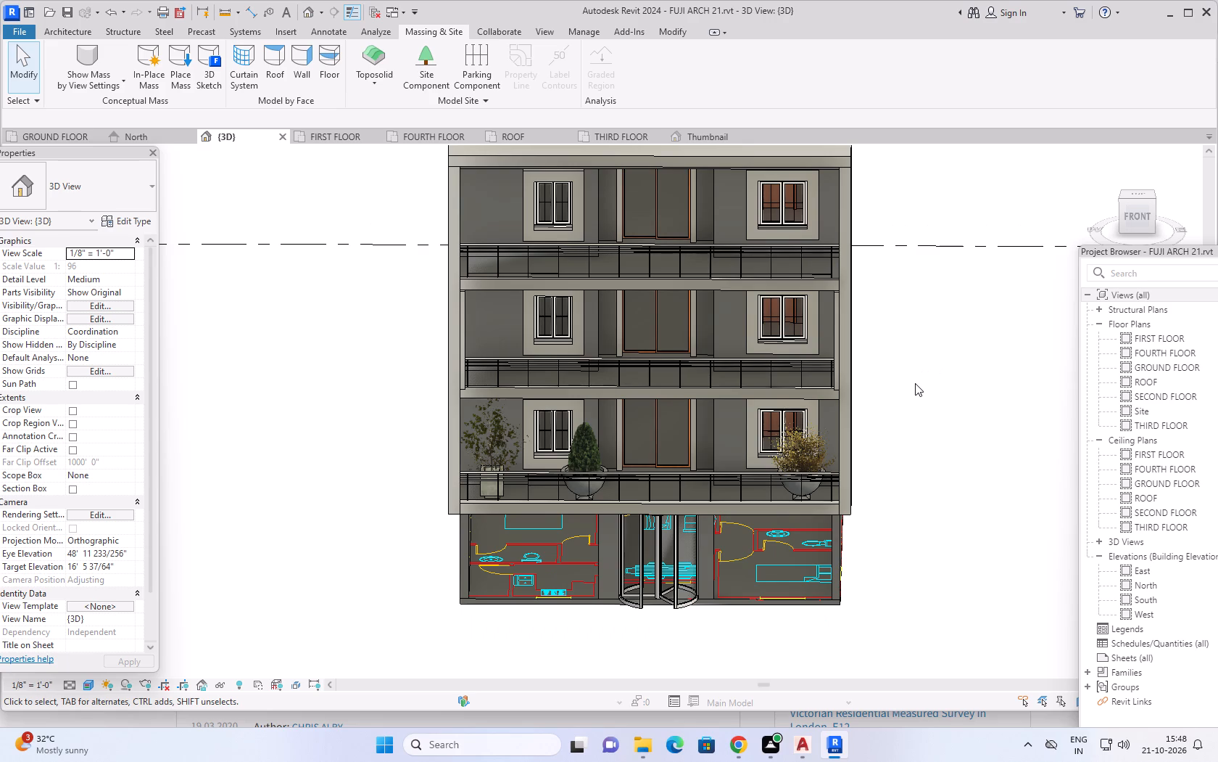
scroll(928, 356, "down", 2)
middle_click_drag(966, 323, 906, 379)
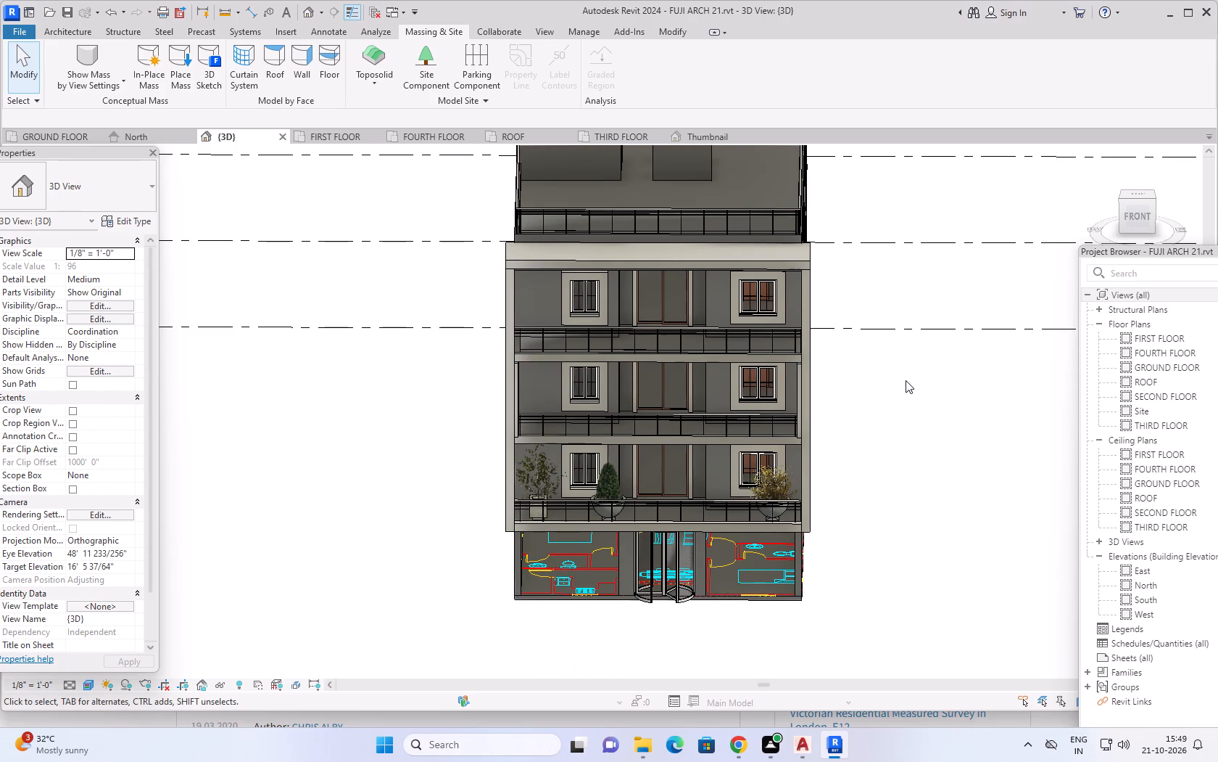
middle_click_drag(862, 276, 811, 242)
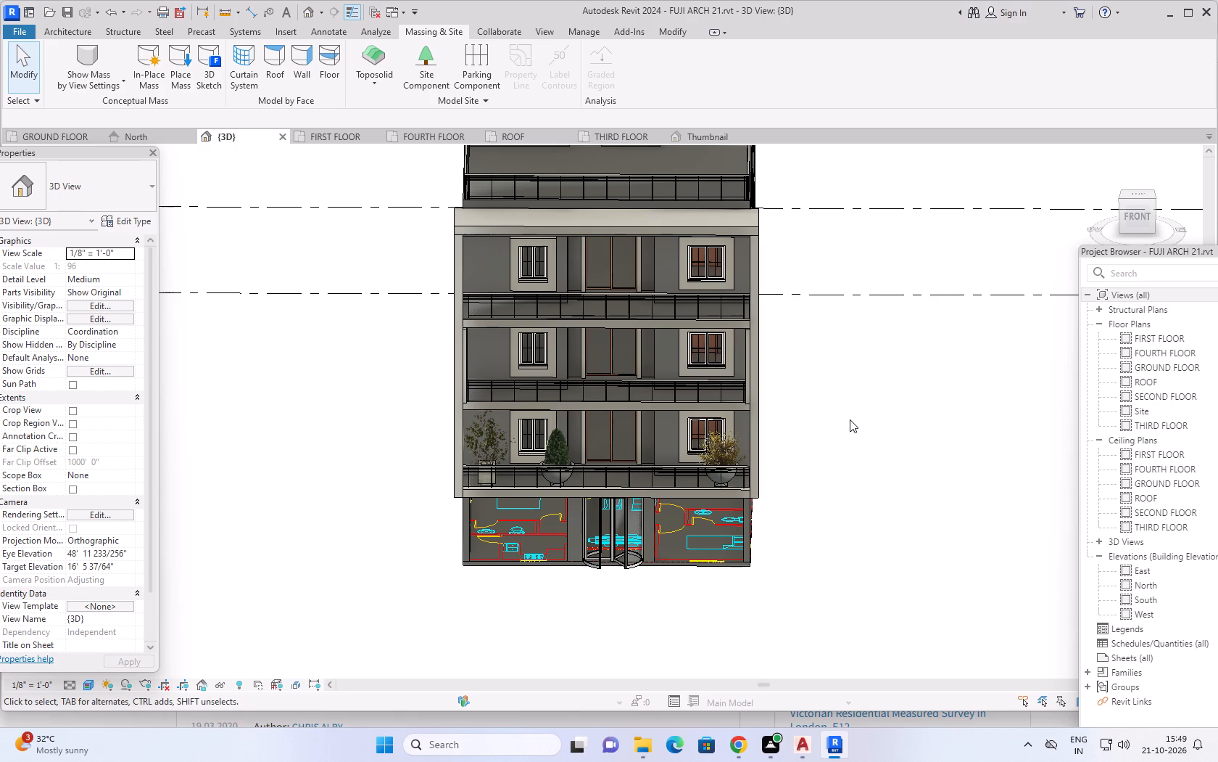
middle_click_drag(850, 433, 865, 406, "shift")
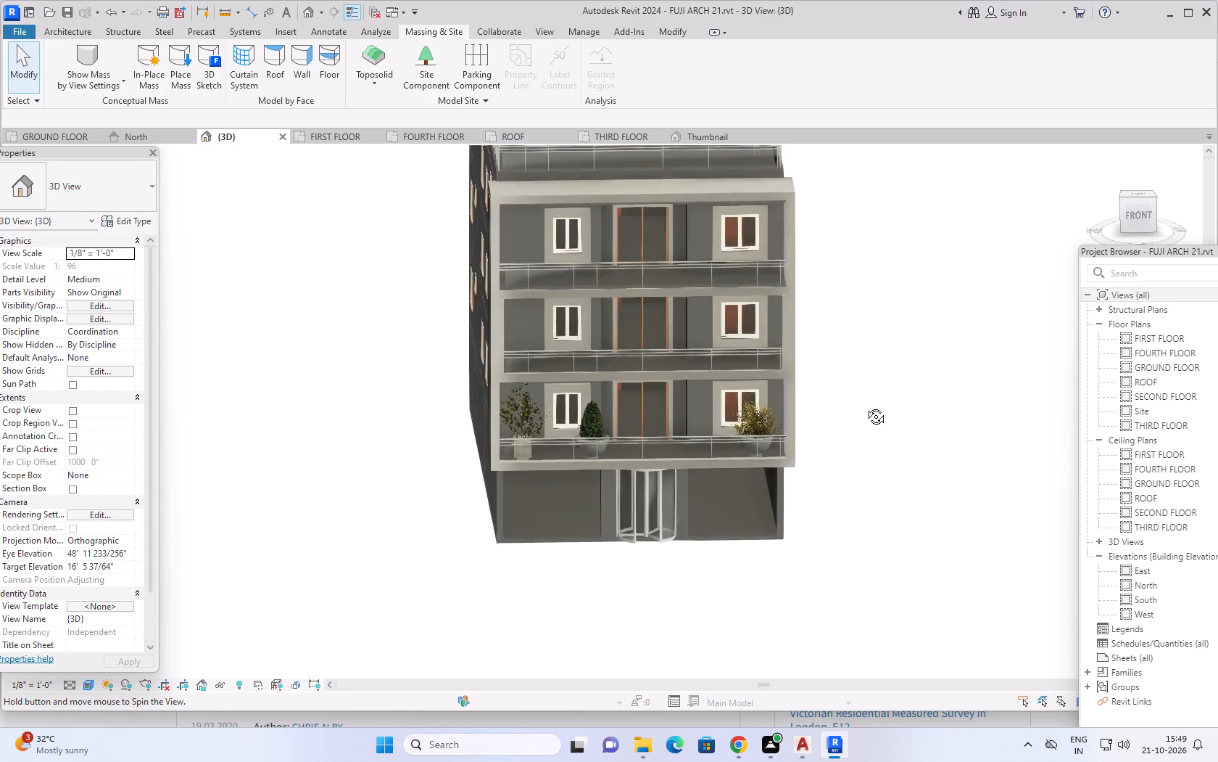
middle_click_drag(865, 406, 832, 477, "shift")
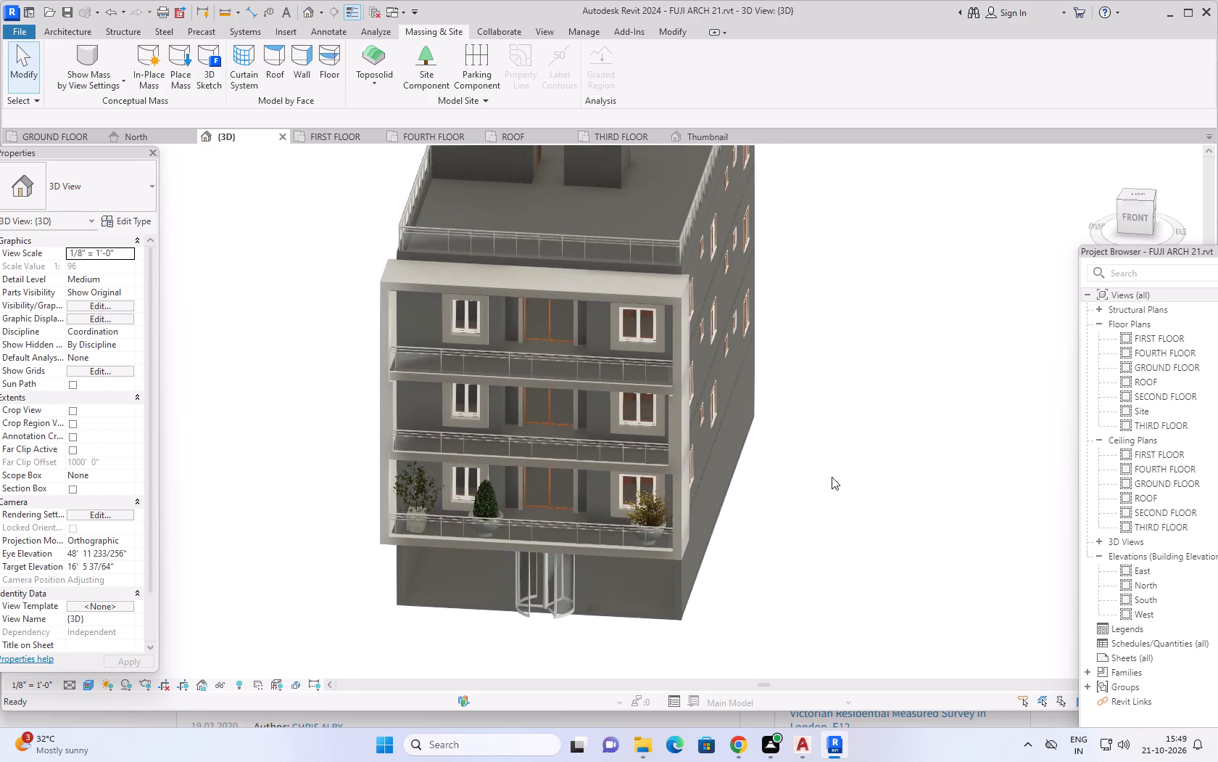
In the first-floor plan, start a new site component and open the family library for loading.
left_click(336, 134)
scroll(709, 358, "down", 8)
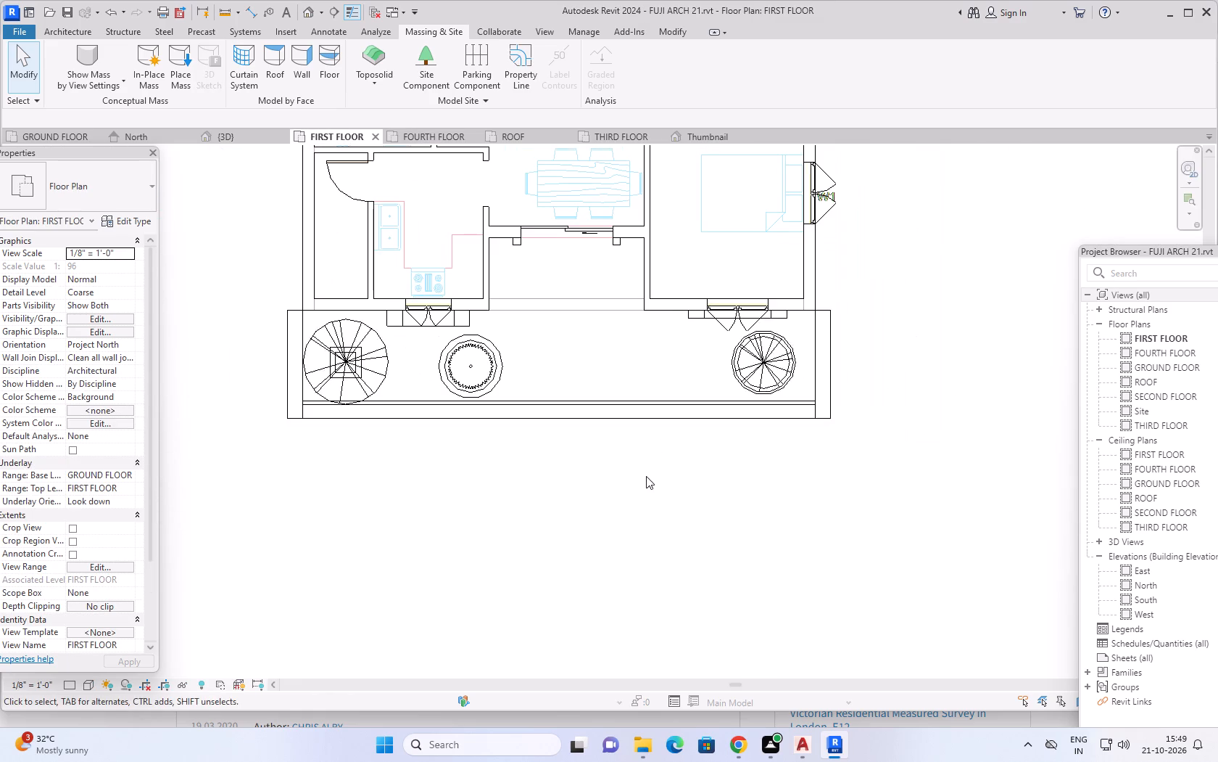
middle_click_drag(646, 476, 684, 475)
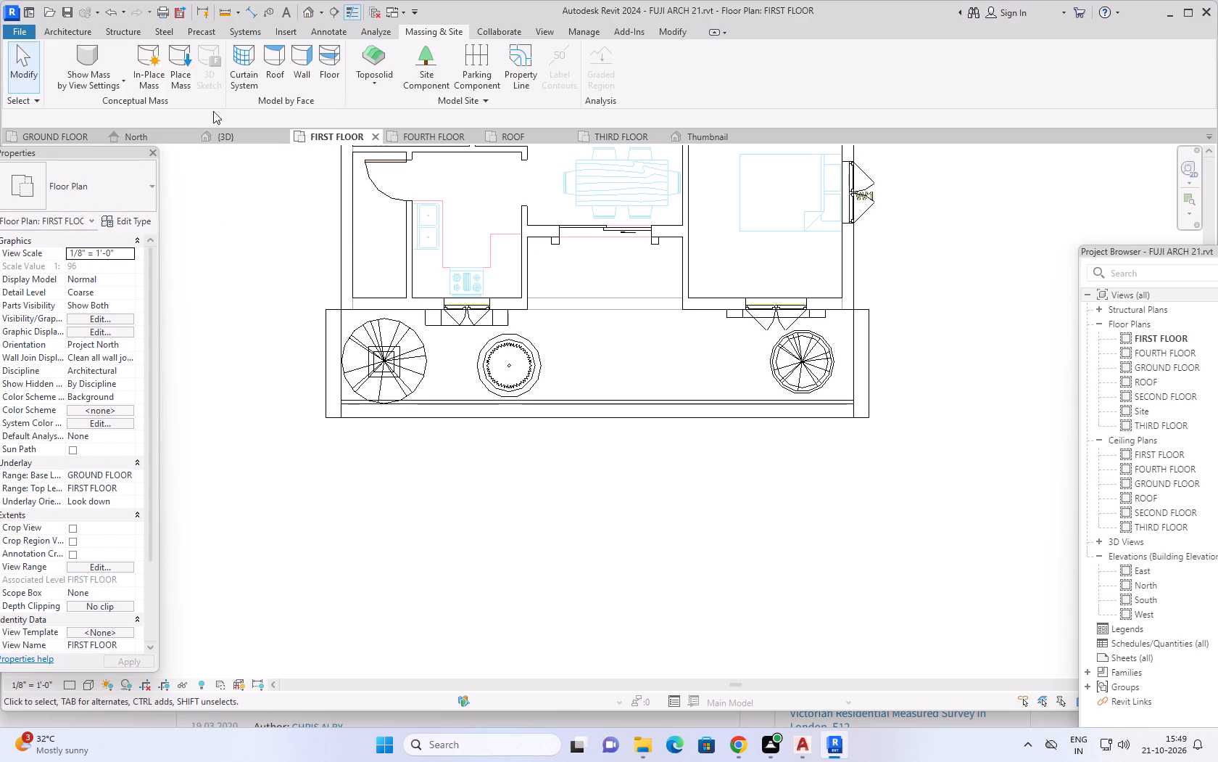
left_click(67, 26)
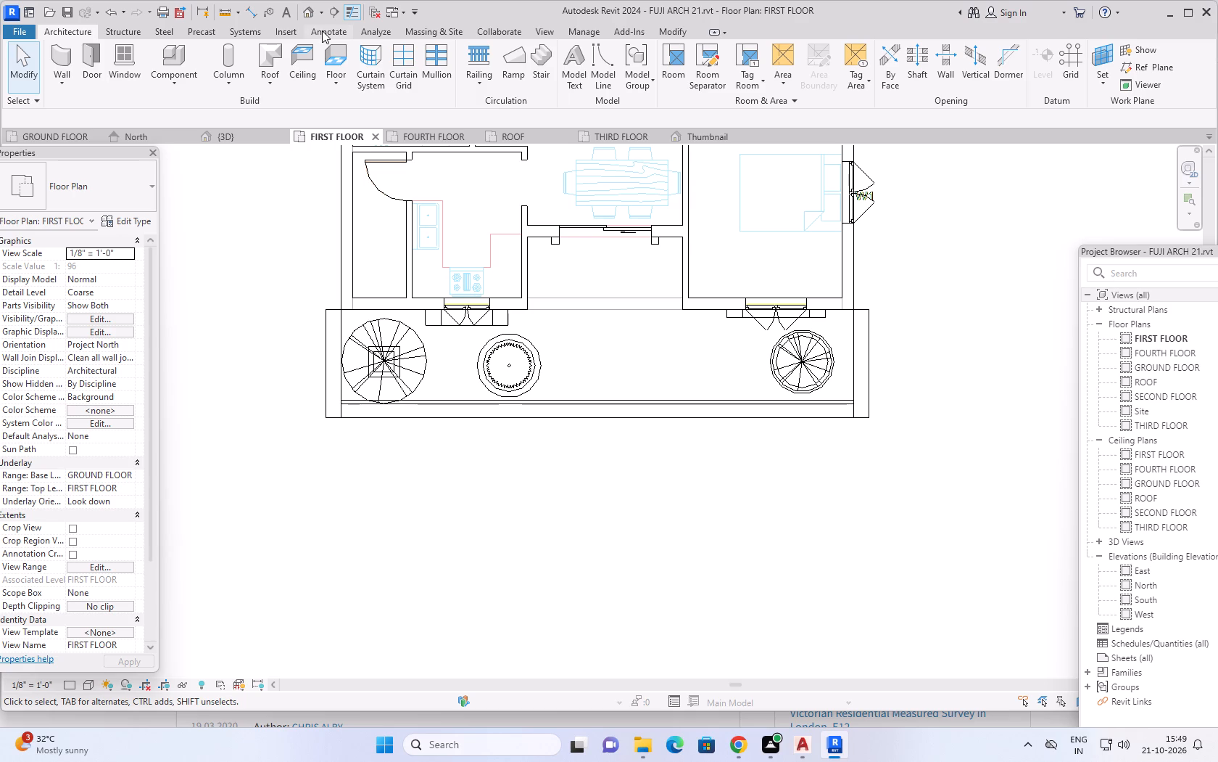
left_click(296, 28)
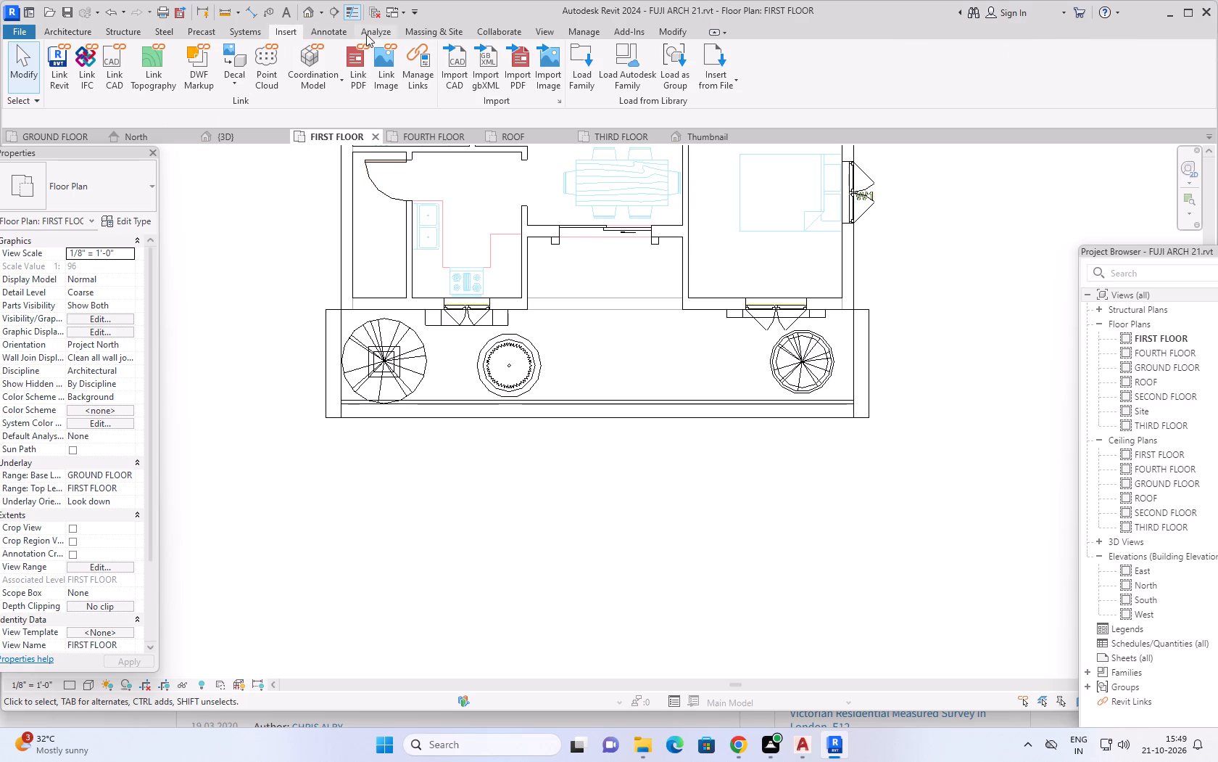
left_click(432, 25)
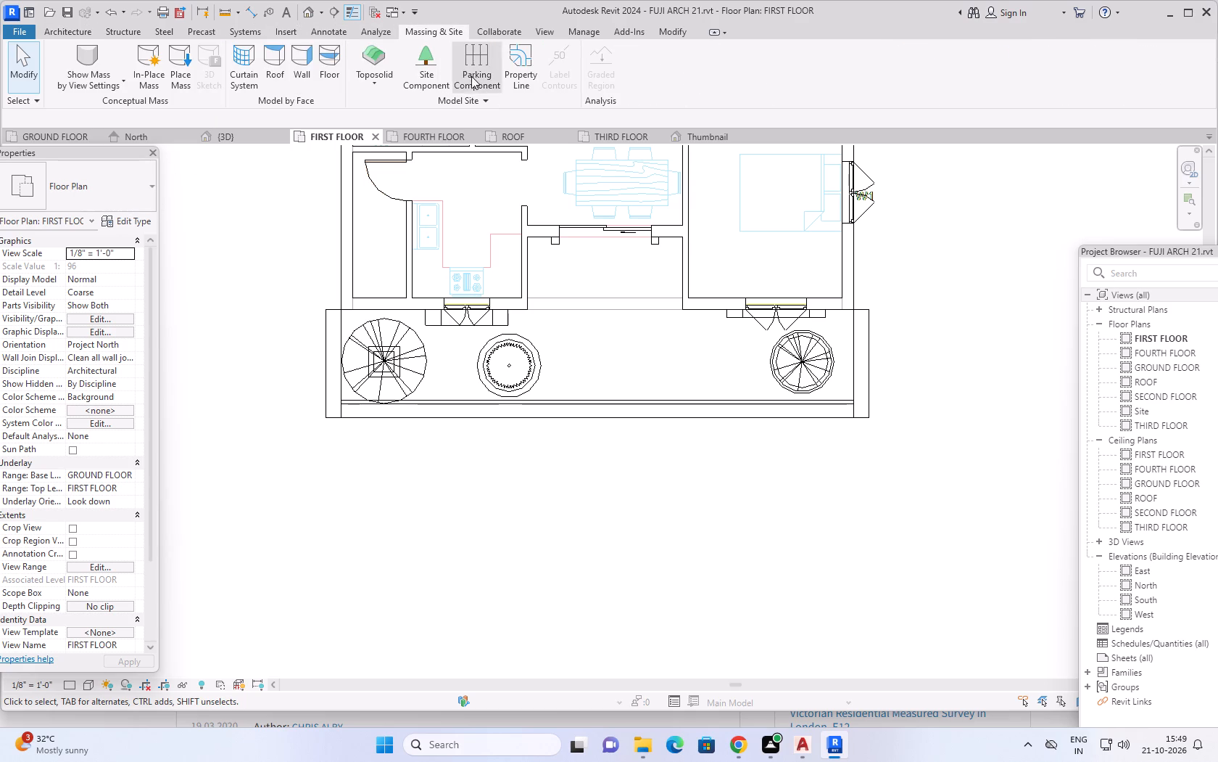
left_click(420, 60)
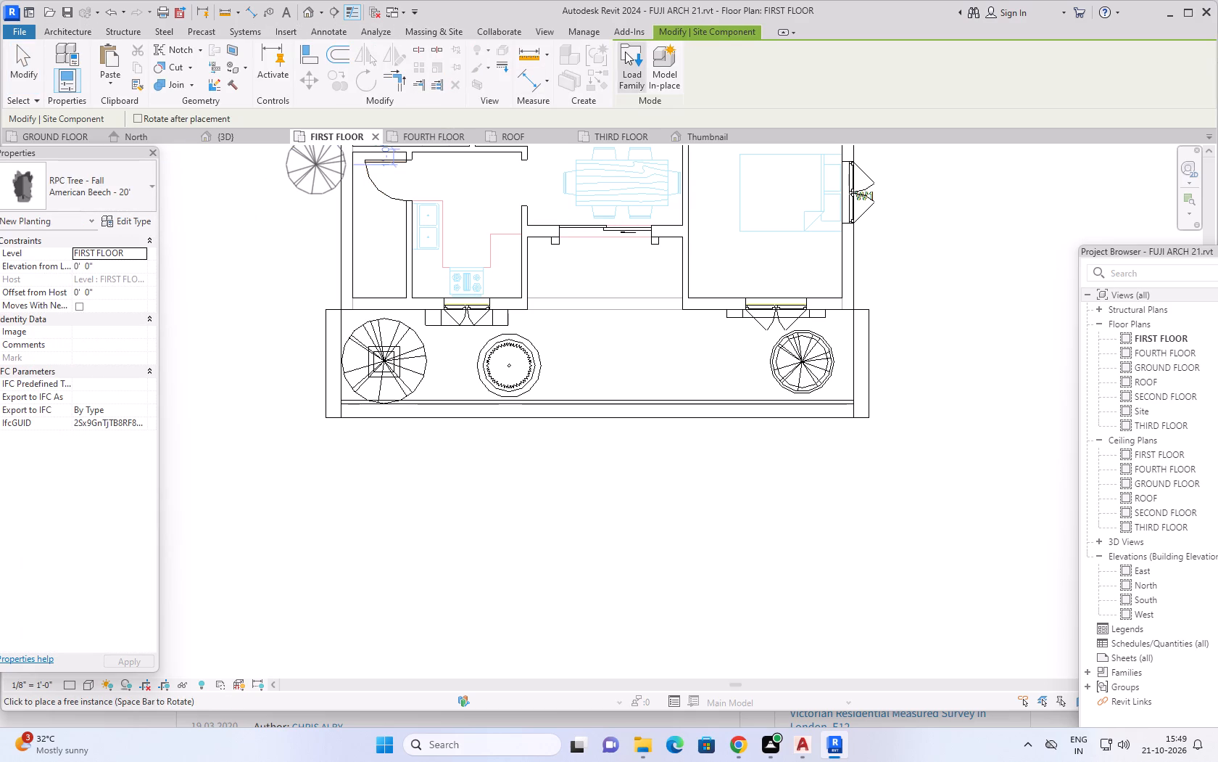
left_click(625, 52)
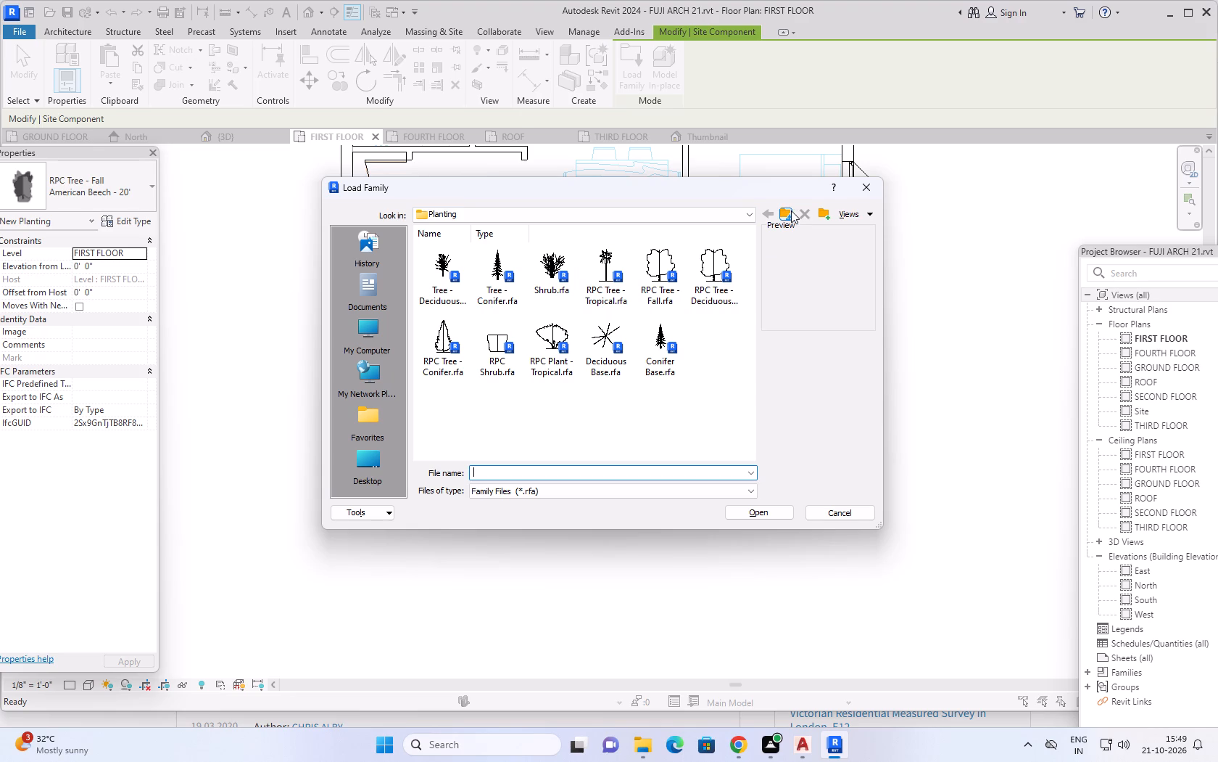
Look through the Utilities and Parking families in the library's Site folder.
left_click(790, 210)
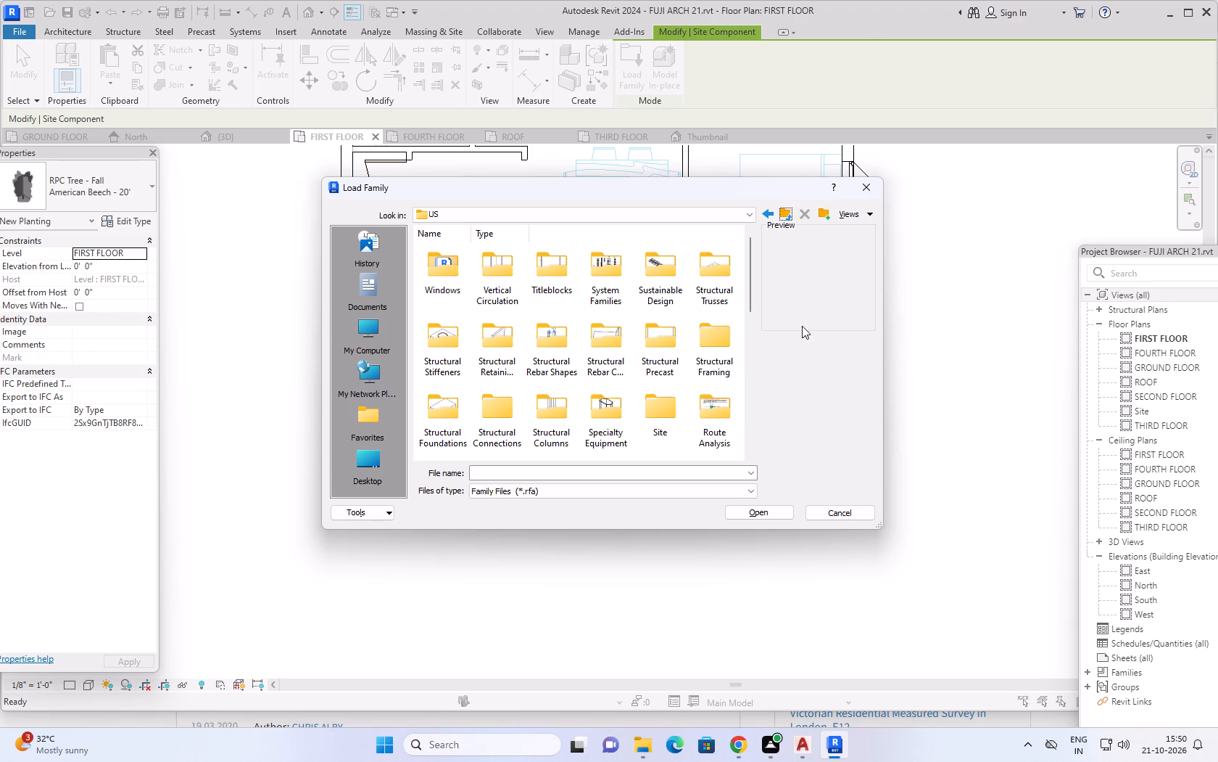
scroll(654, 396, "down", 1)
double_click(657, 316)
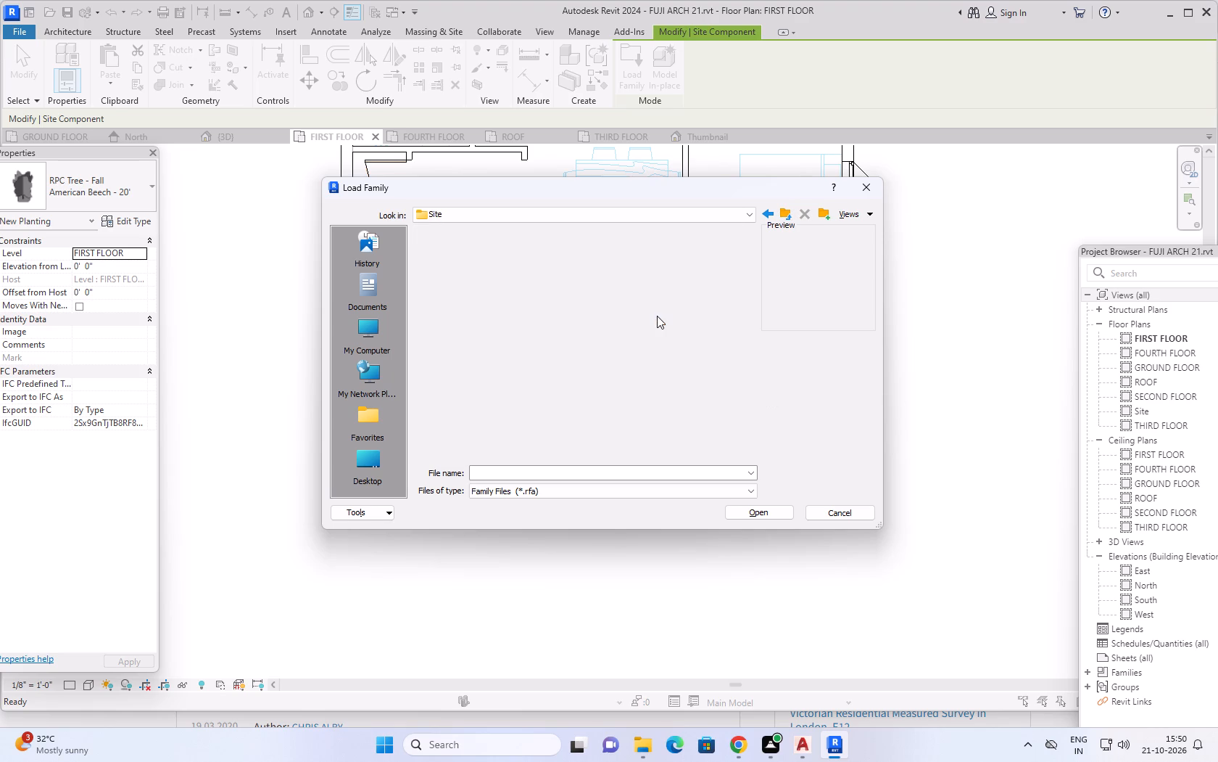
double_click(447, 270)
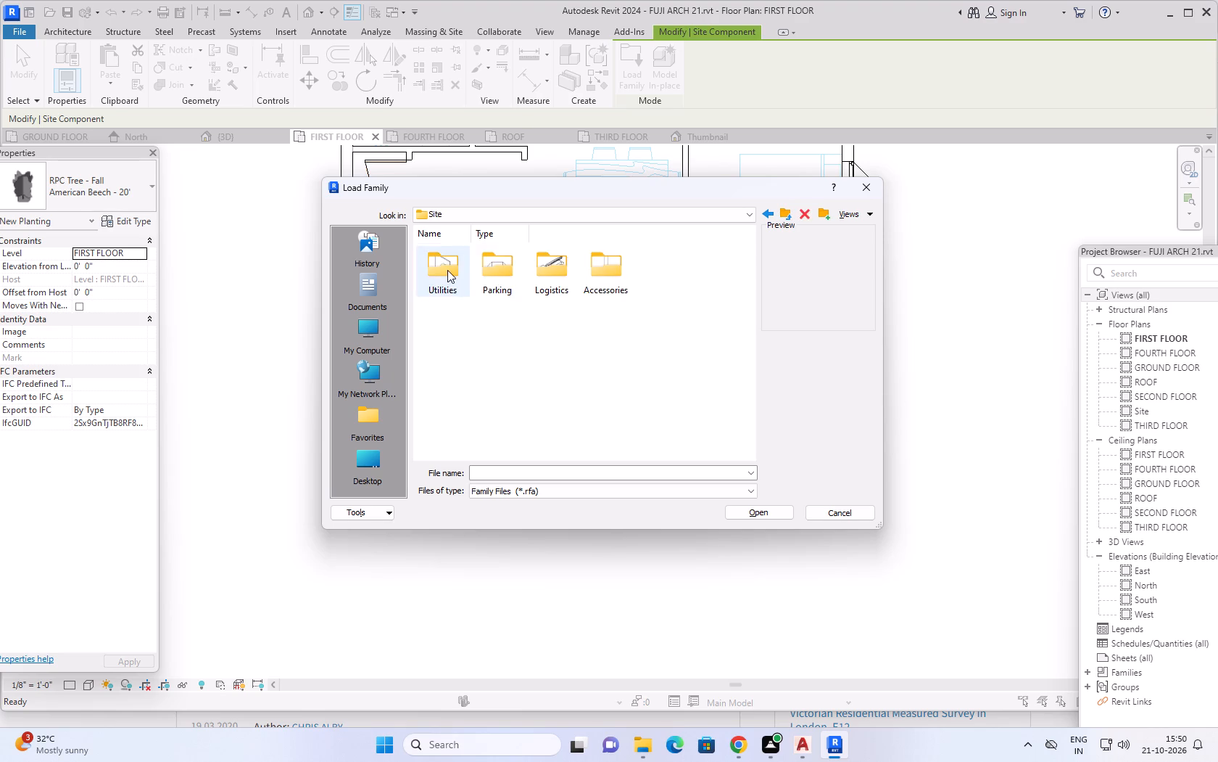
scroll(565, 323, "down", 4)
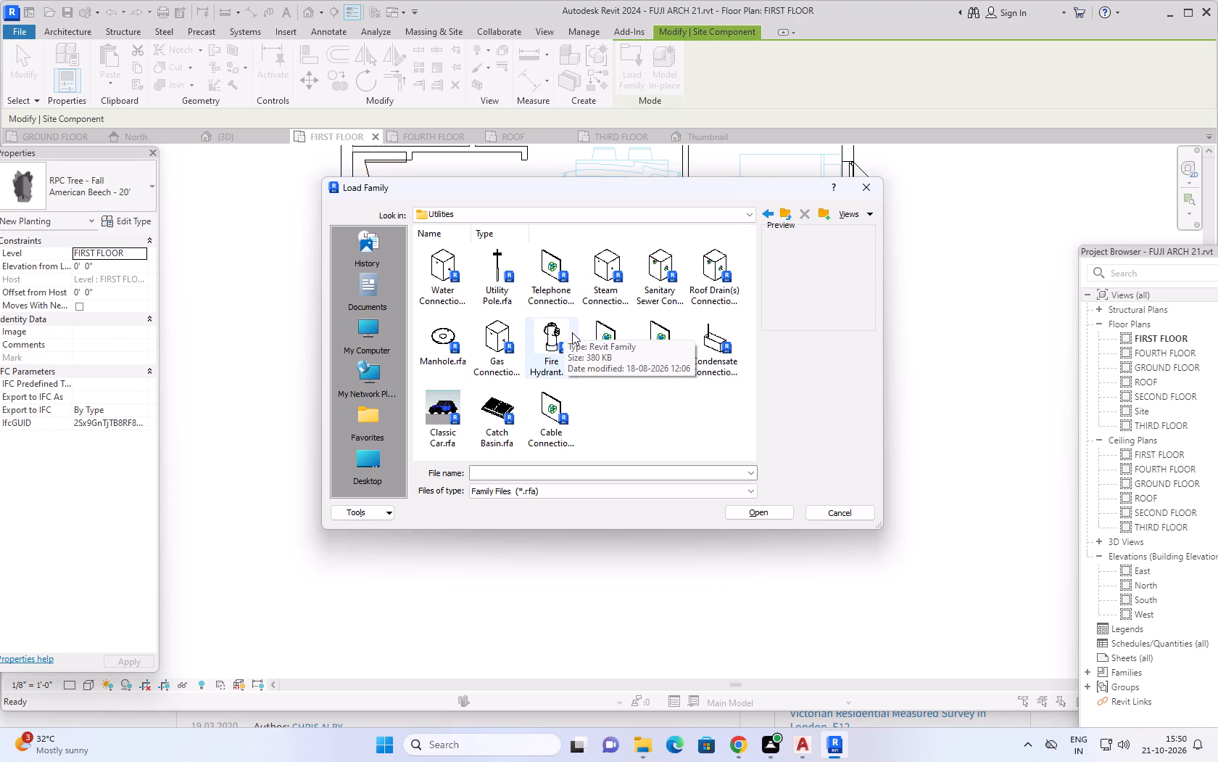
left_click(790, 210)
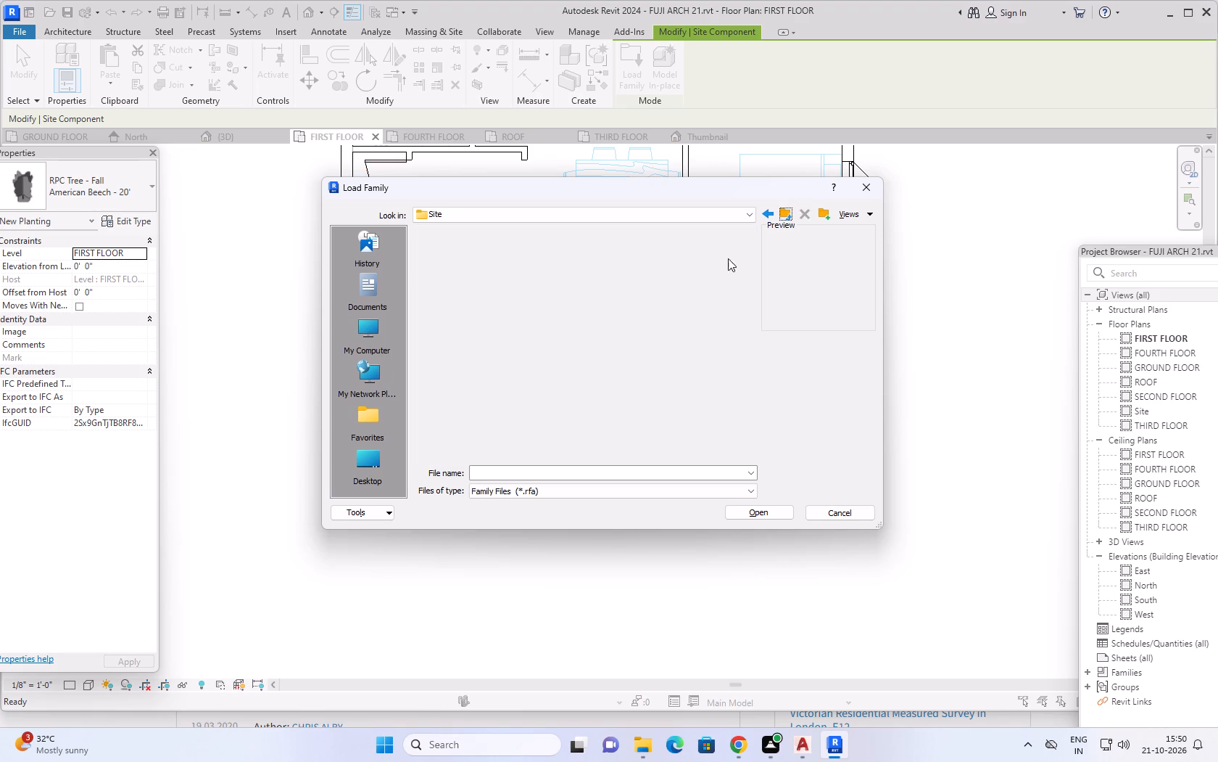
double_click(500, 266)
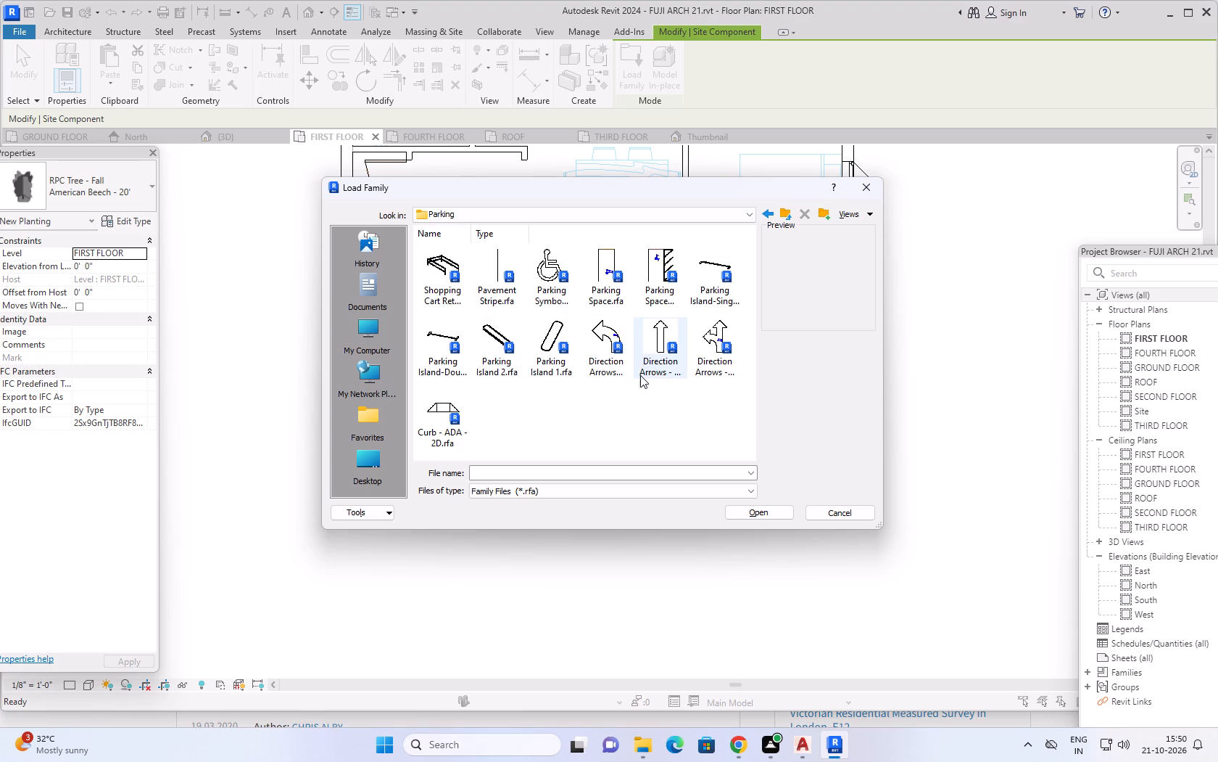
scroll(629, 412, "down", 2)
scroll(627, 413, "up", 1)
left_click(790, 209)
Look through the Logistics and Accessories families in the library's Site folder.
double_click(544, 269)
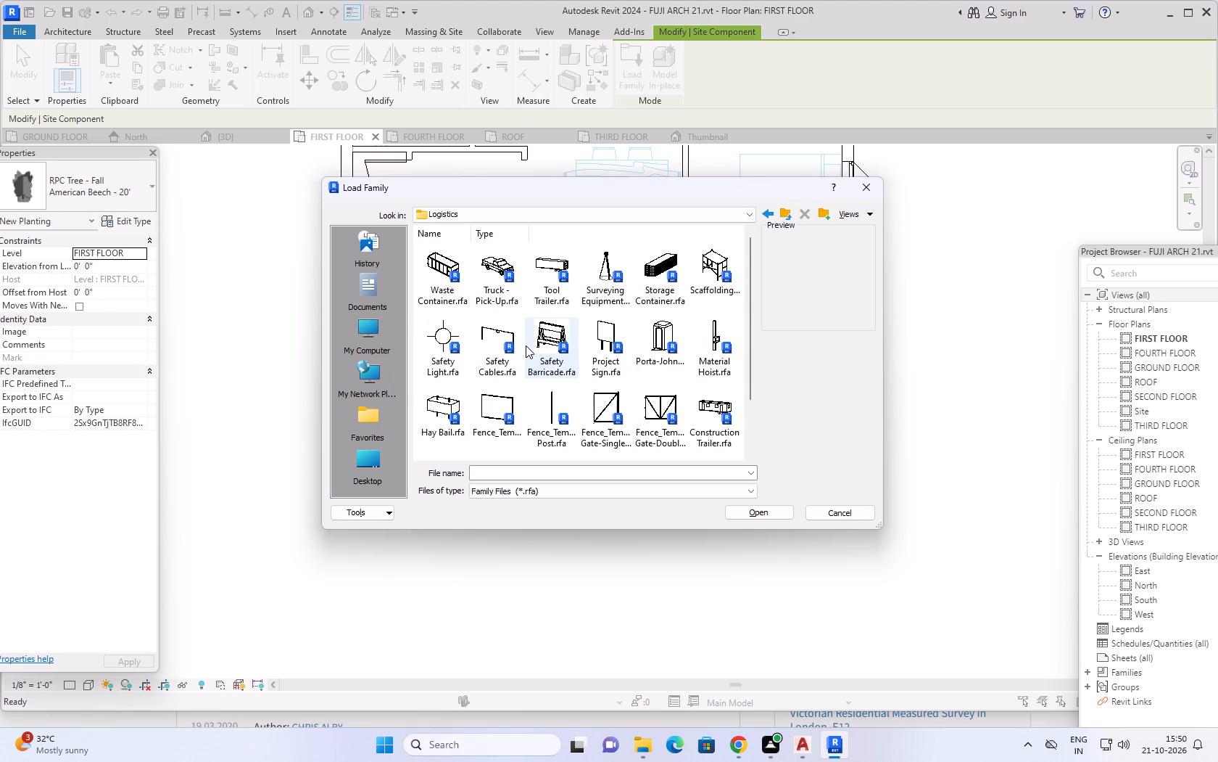
scroll(578, 321, "down", 4)
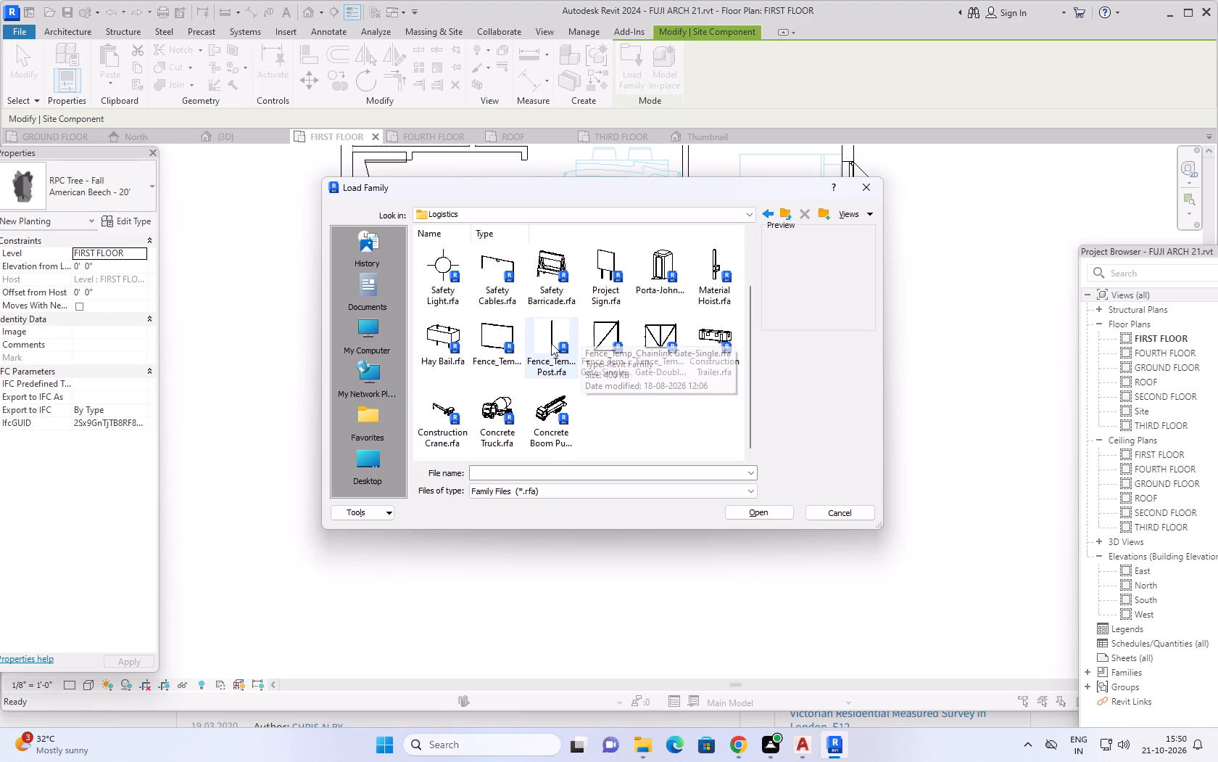
left_click(785, 209)
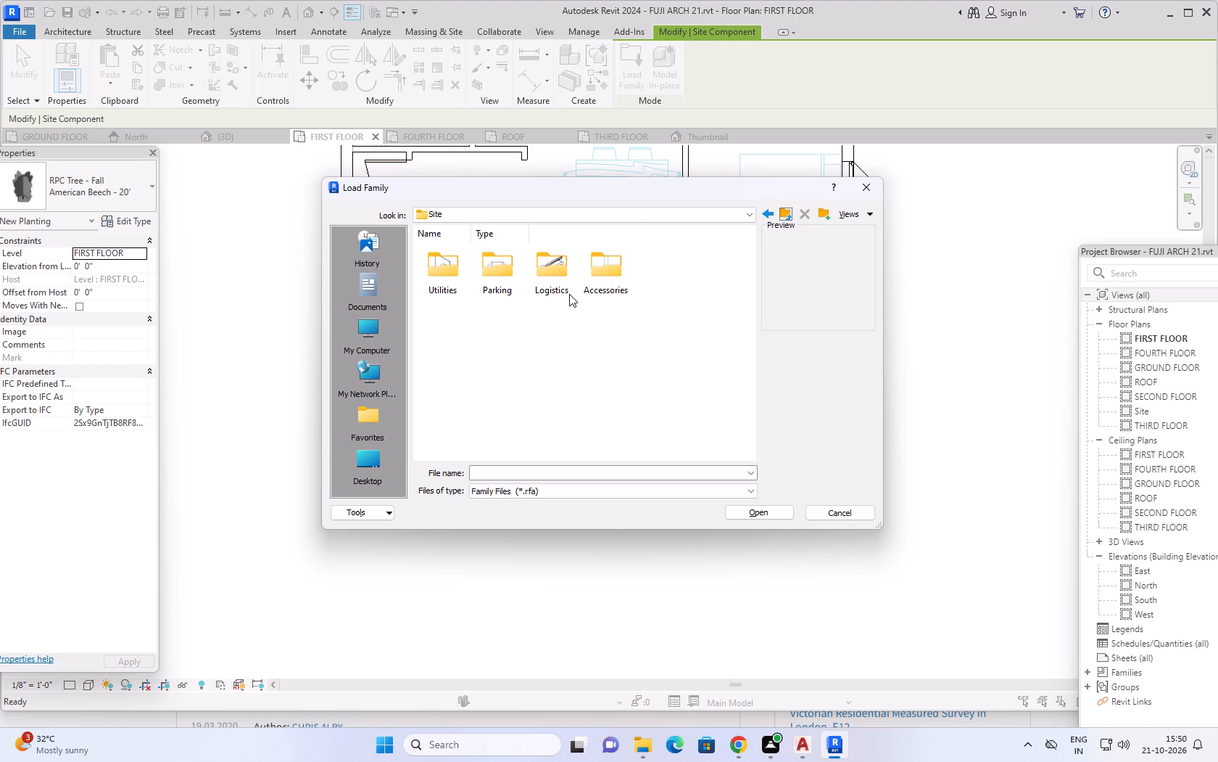
double_click(560, 279)
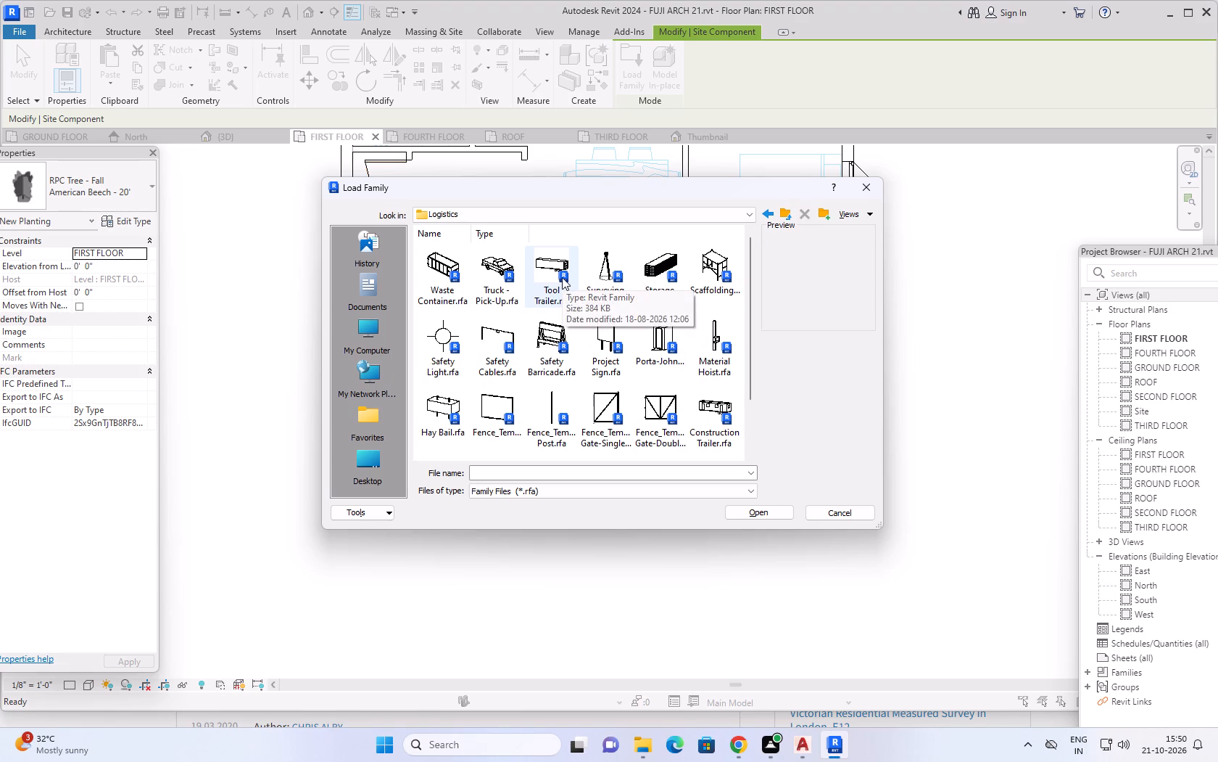
left_click(782, 218)
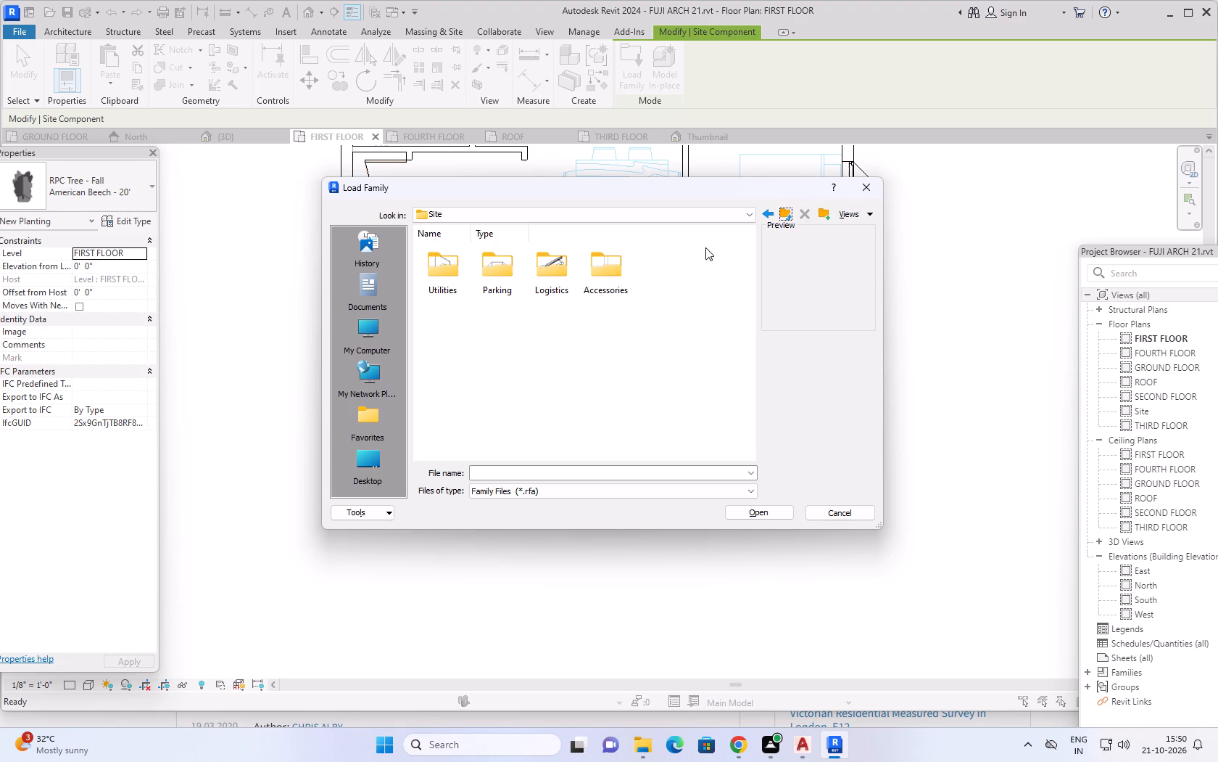
double_click(580, 270)
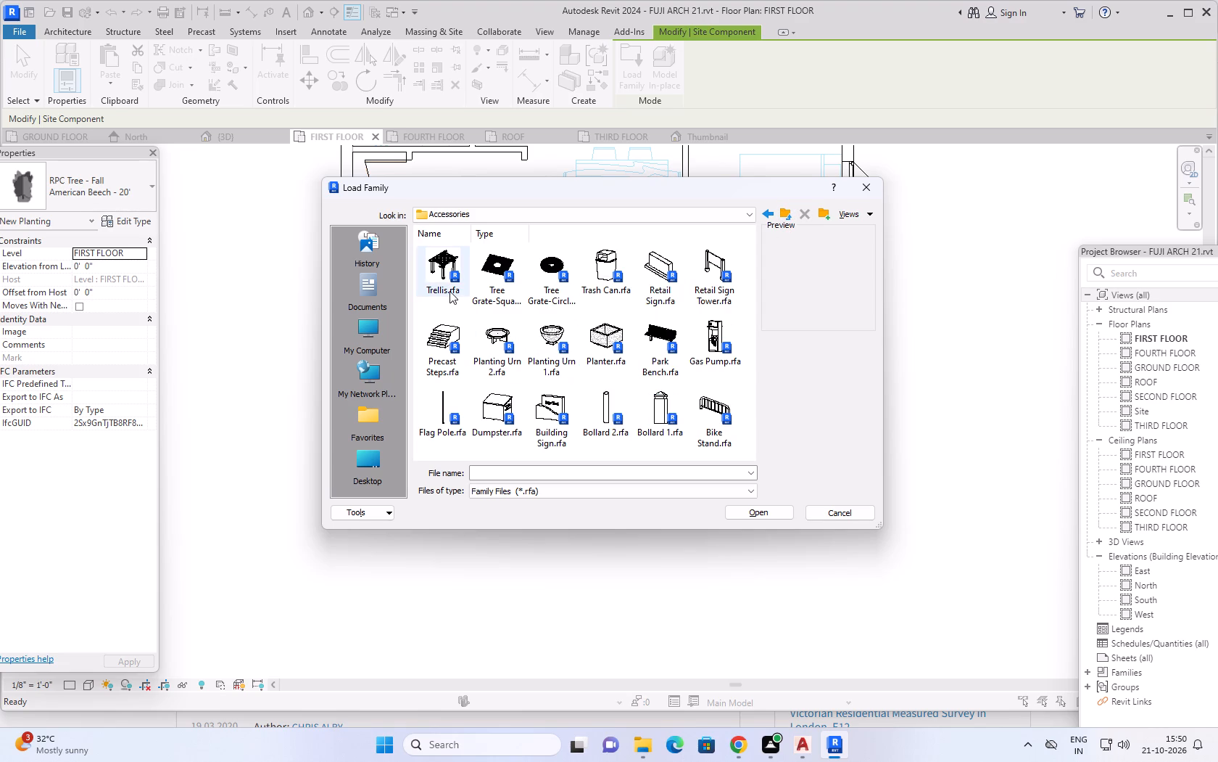
scroll(449, 290, "up", 4)
scroll(507, 369, "down", 6)
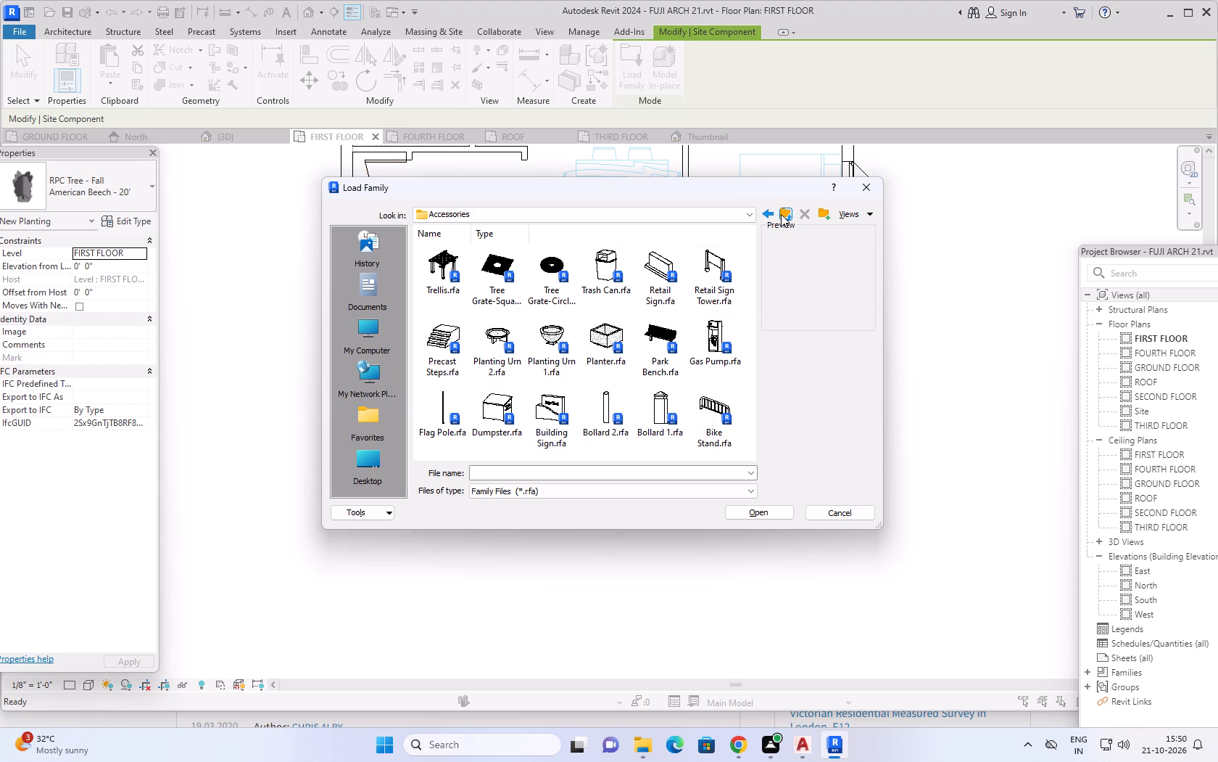
Go back up to the library's US folder and look through its category folders.
left_click(781, 214)
left_click(782, 213)
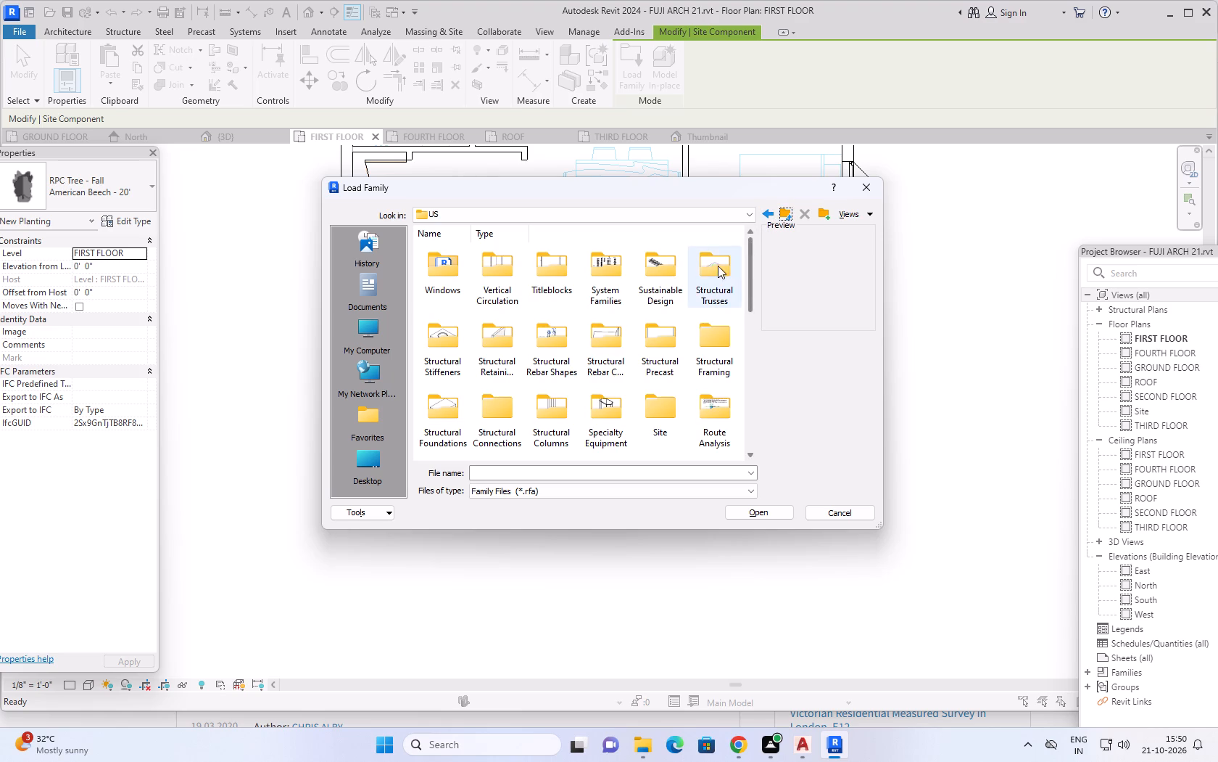
scroll(629, 327, "down", 1)
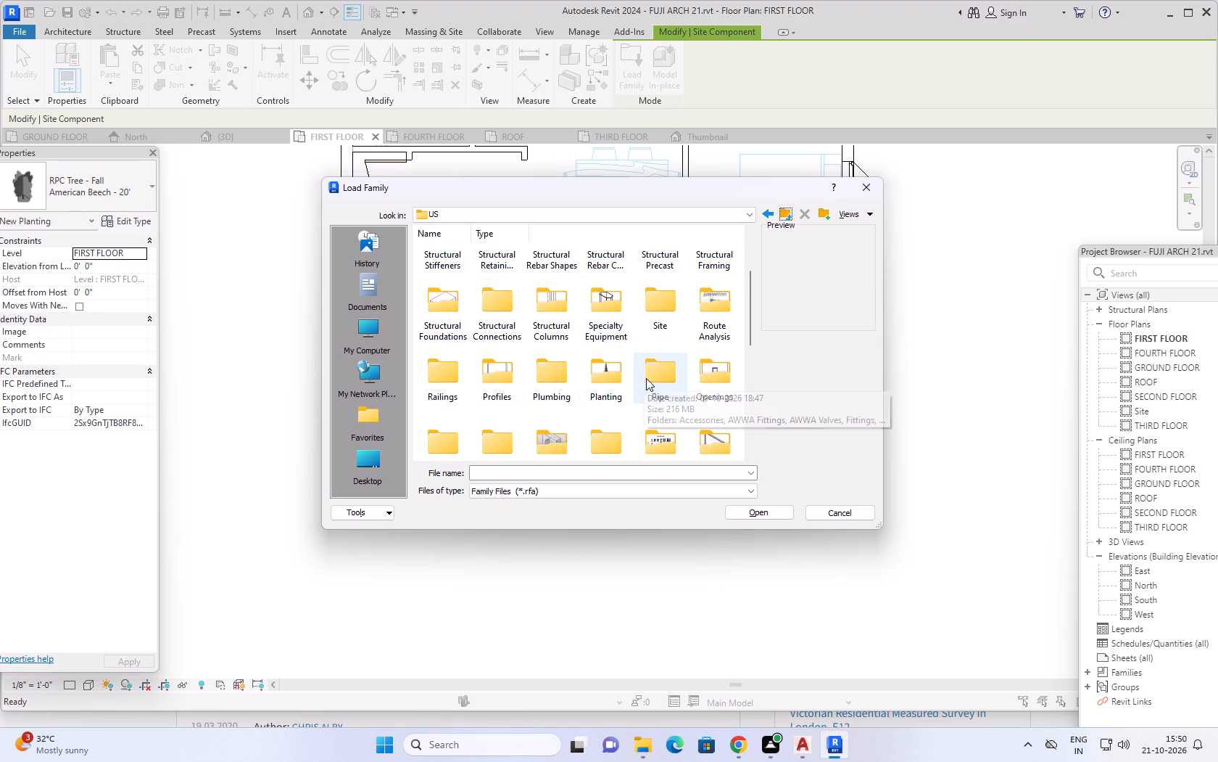
scroll(658, 378, "down", 1)
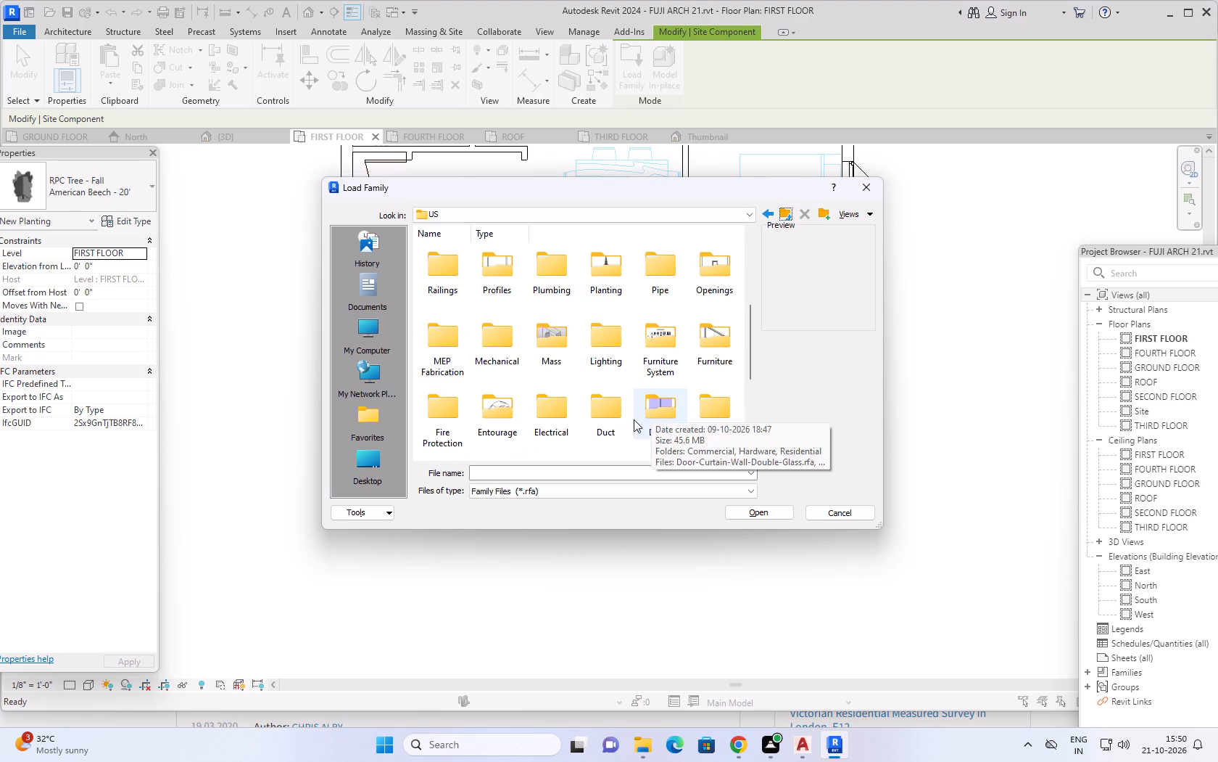
scroll(621, 398, "down", 2)
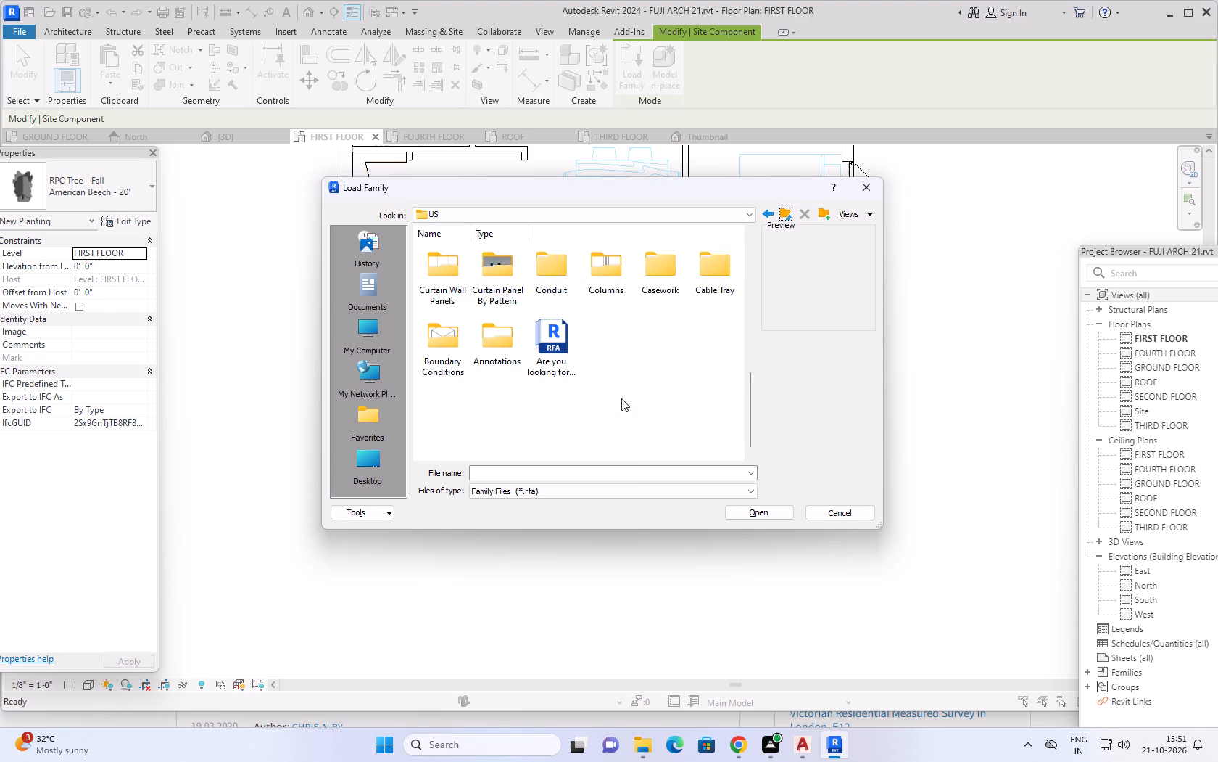
scroll(633, 394, "down", 1)
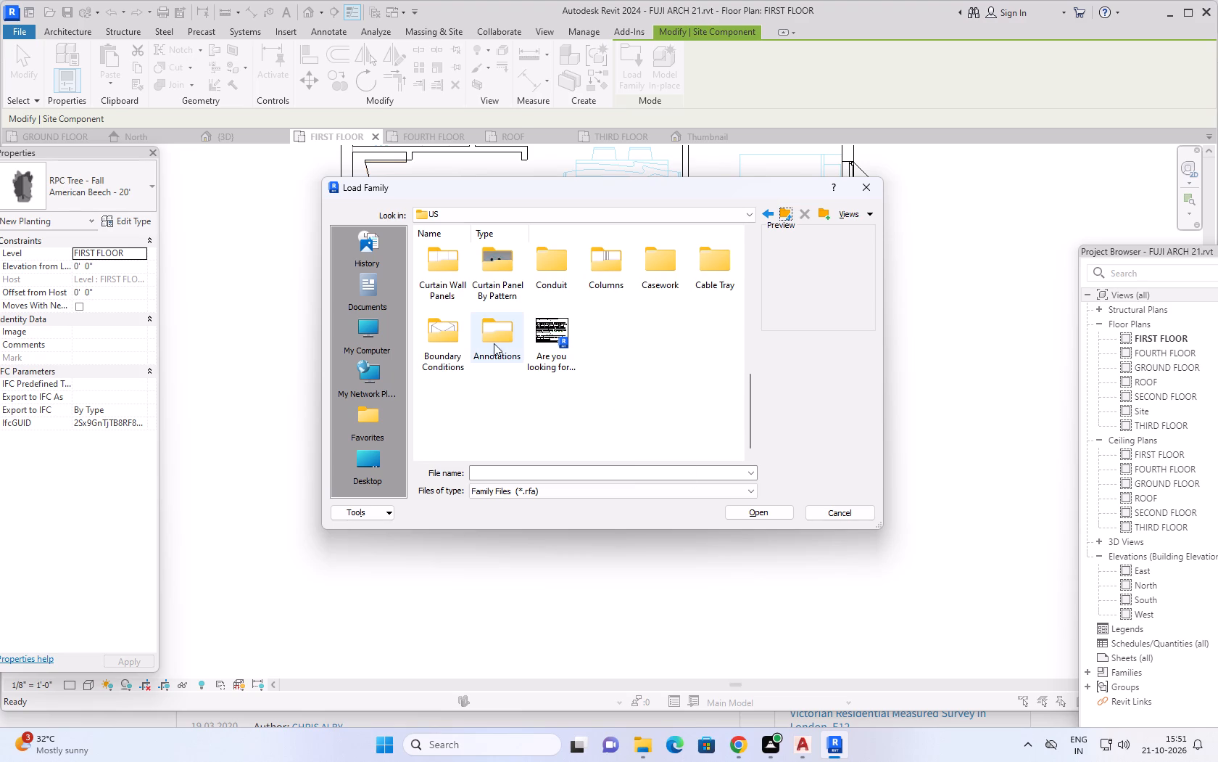
Look through the Annotations families in the US library, including the Architectural tags subfolder.
double_click(479, 335)
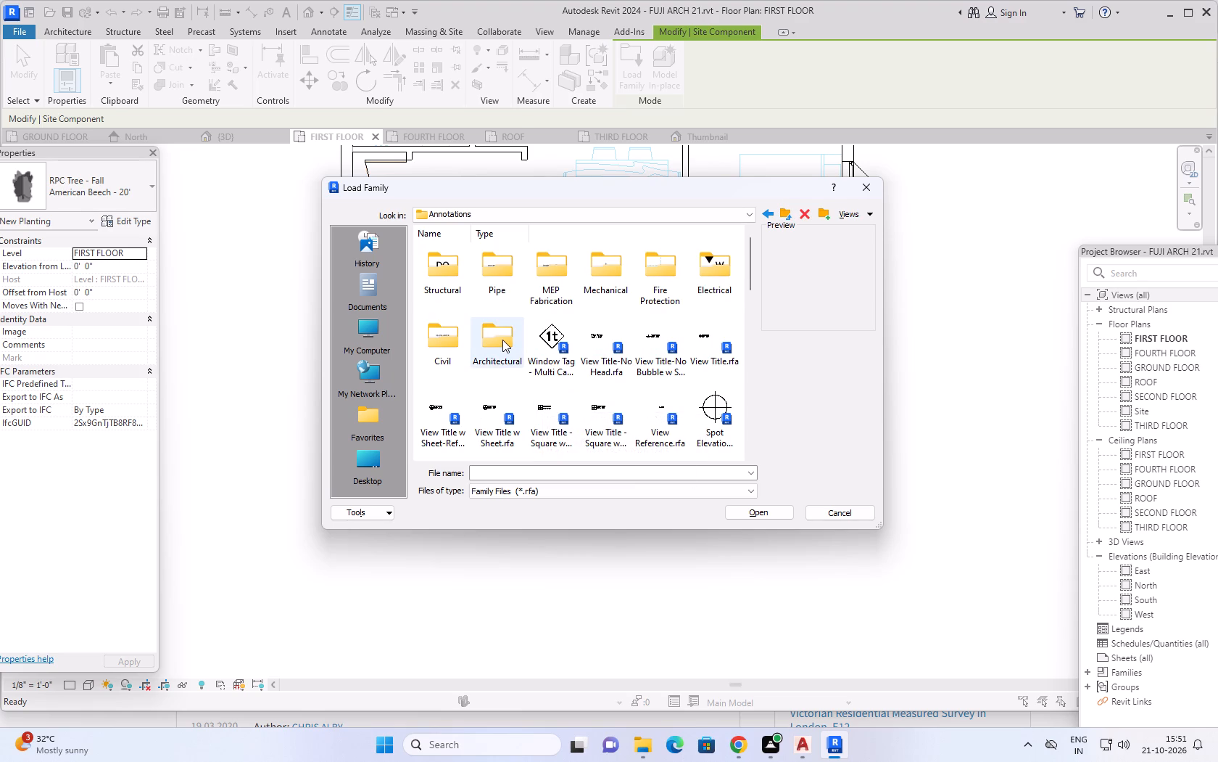
left_click(502, 340)
double_click(502, 340)
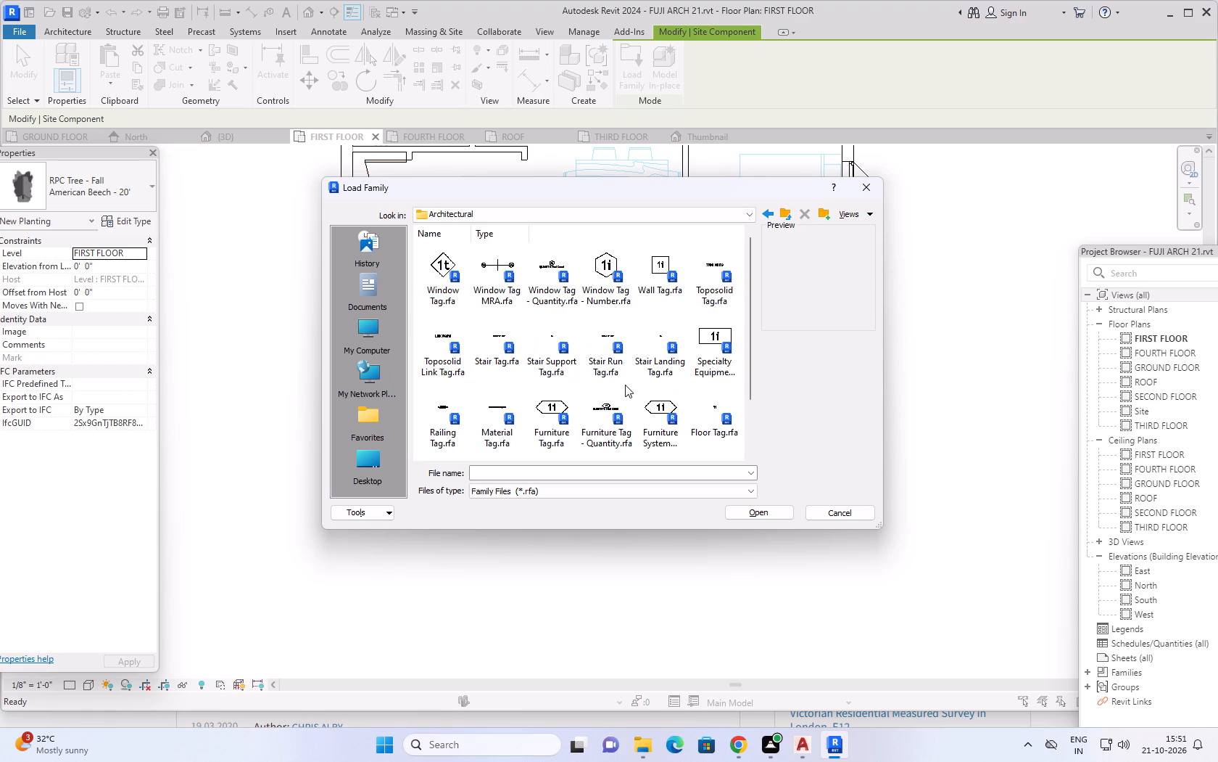
scroll(502, 338, "down", 6)
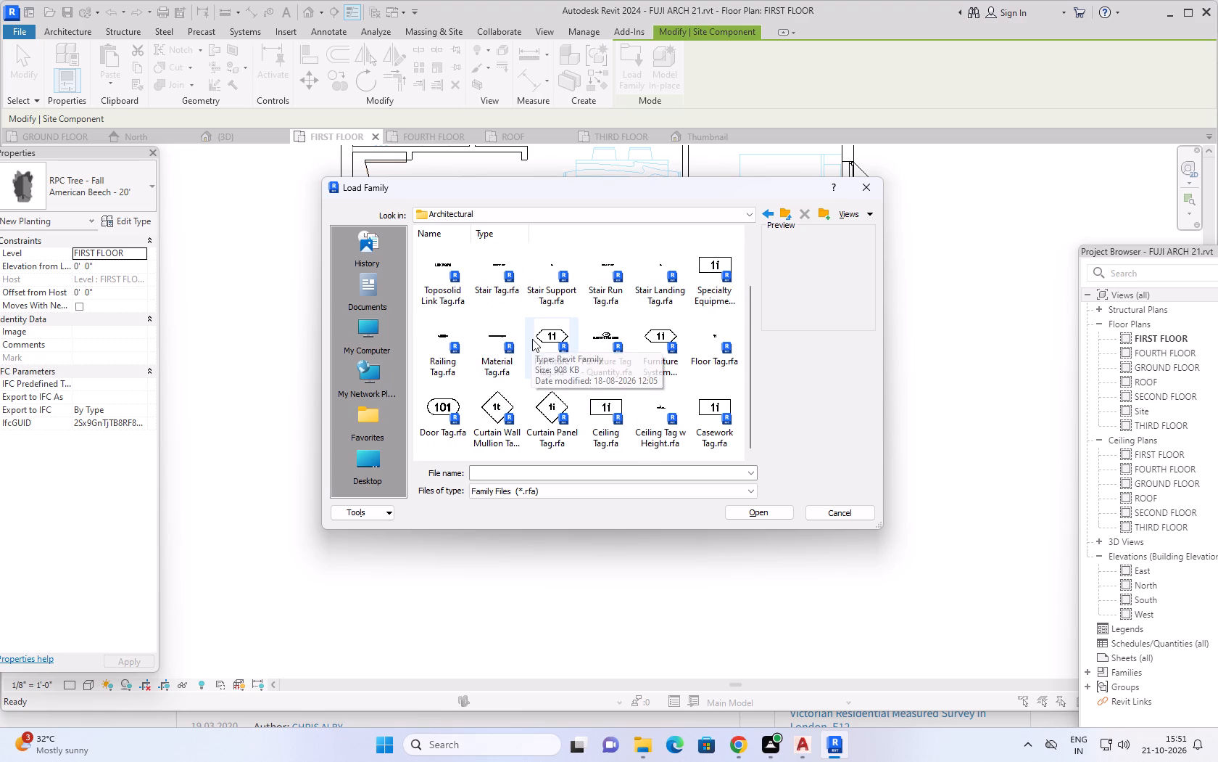
scroll(532, 339, "down", 1)
scroll(537, 339, "up", 2)
left_click(780, 208)
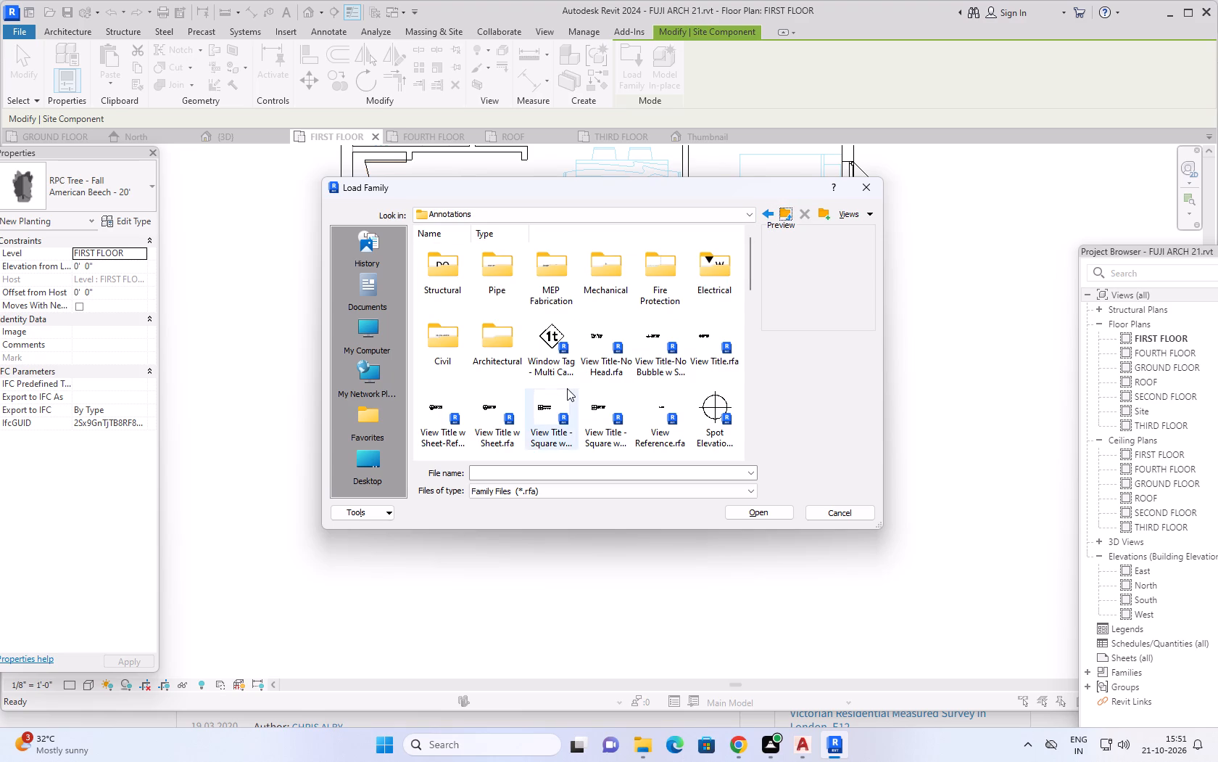
scroll(558, 389, "down", 6)
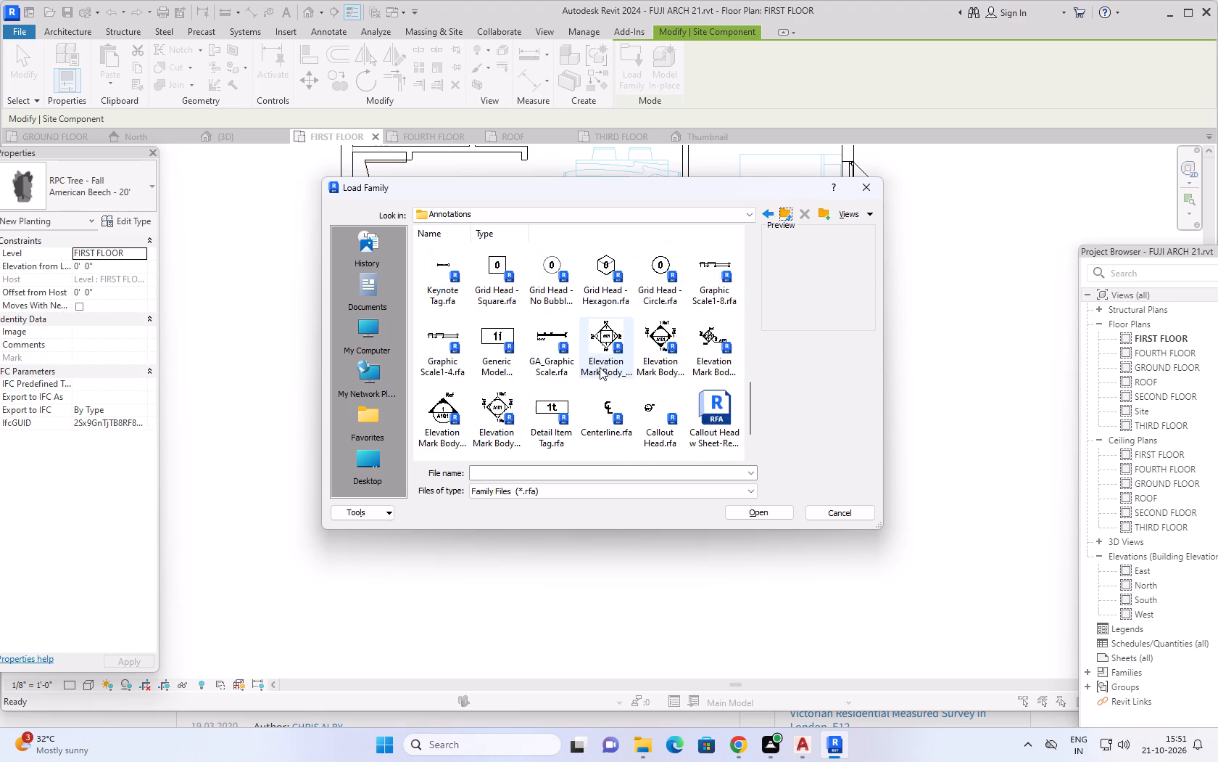
scroll(595, 372, "down", 3)
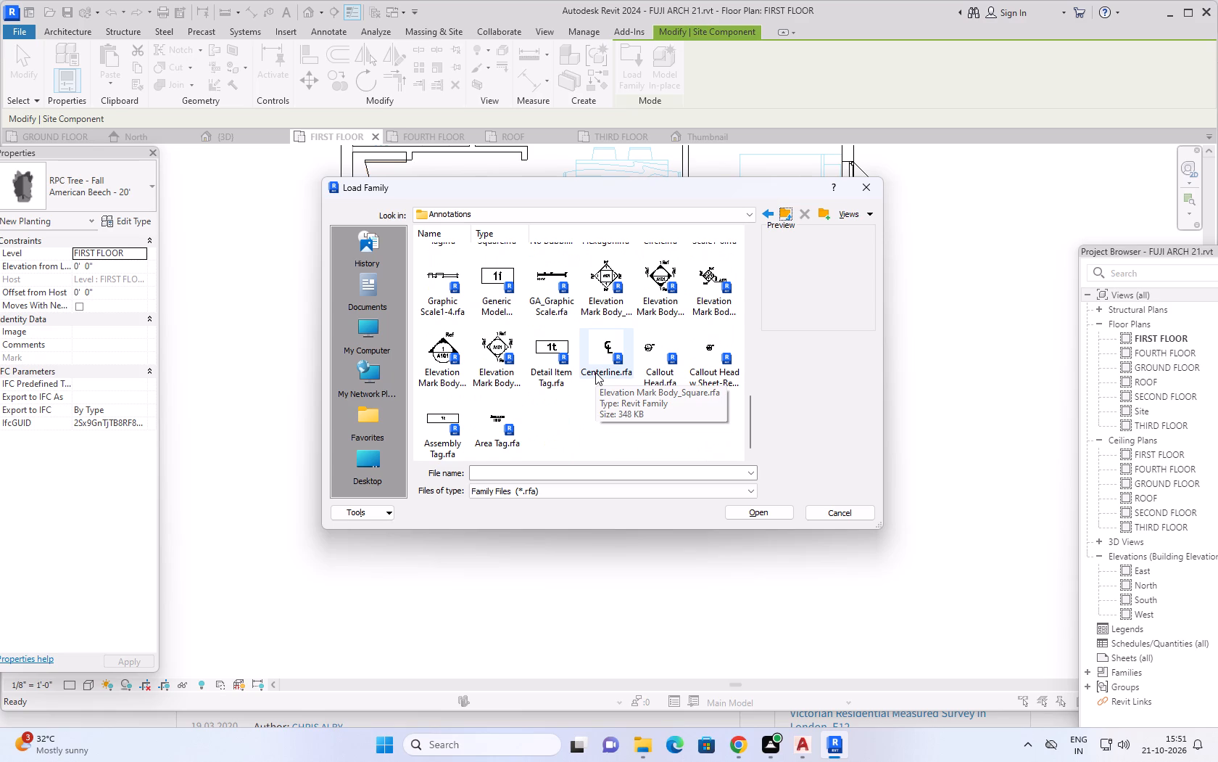
left_click(787, 211)
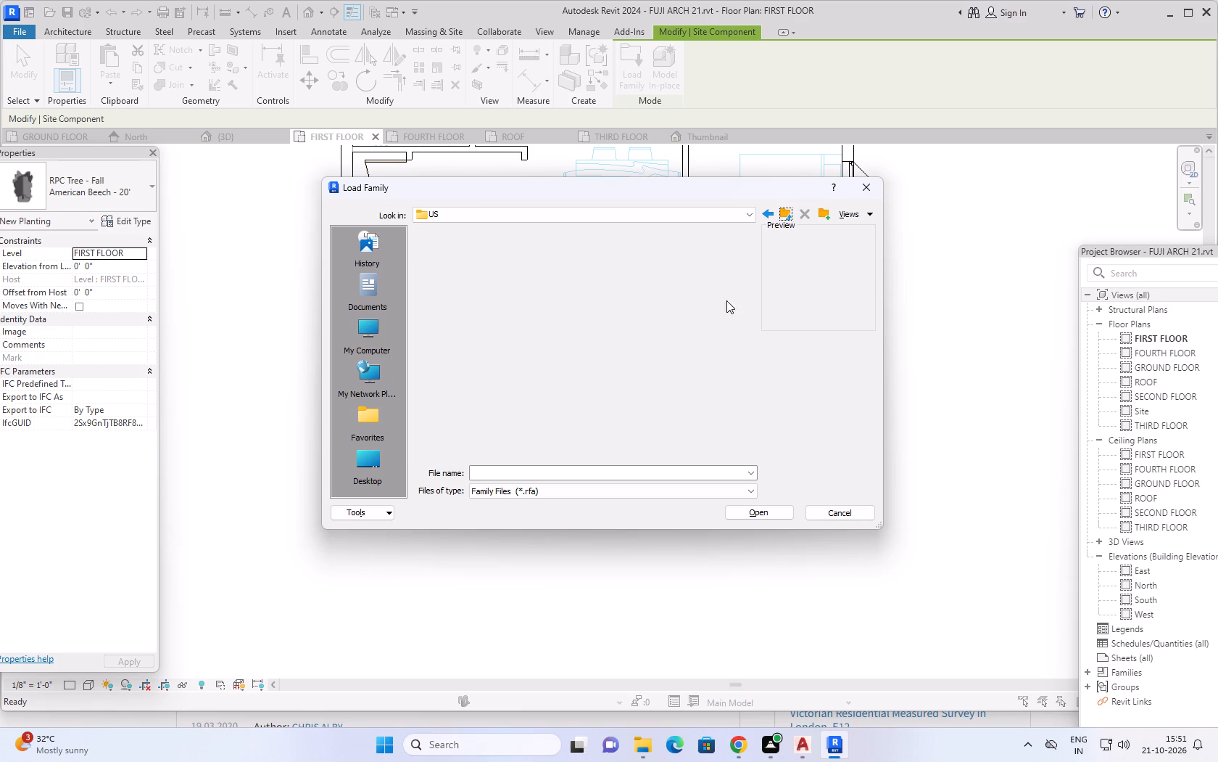
Look through the Boundary Conditions families and the Cable Tray Fittings families in the US library.
scroll(638, 377, "down", 5)
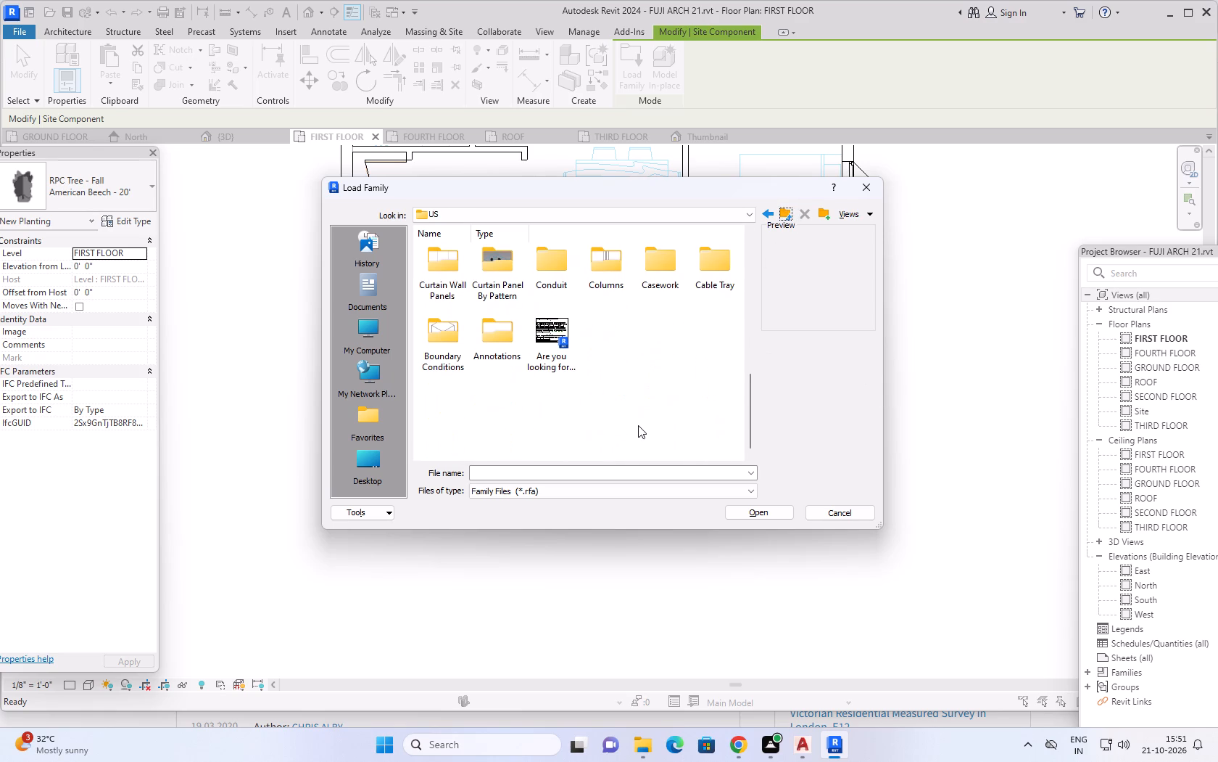
double_click(449, 352)
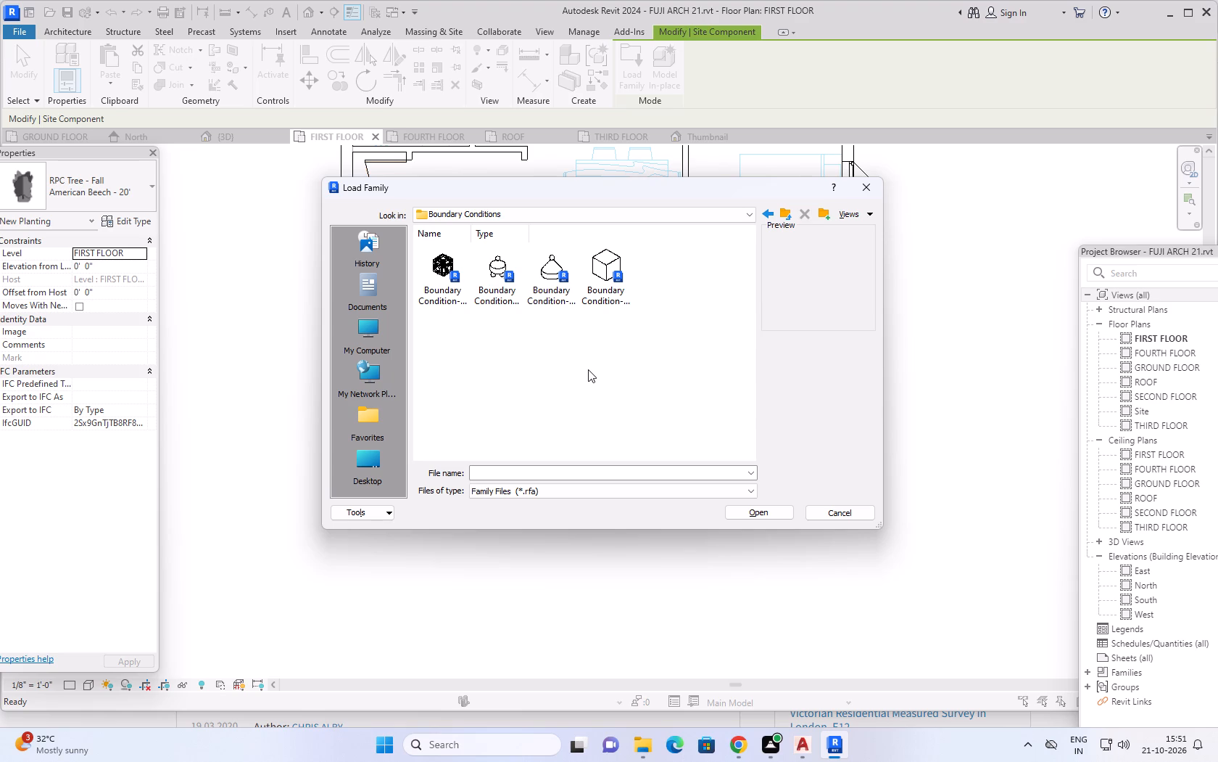
left_click(789, 210)
scroll(649, 377, "down", 7)
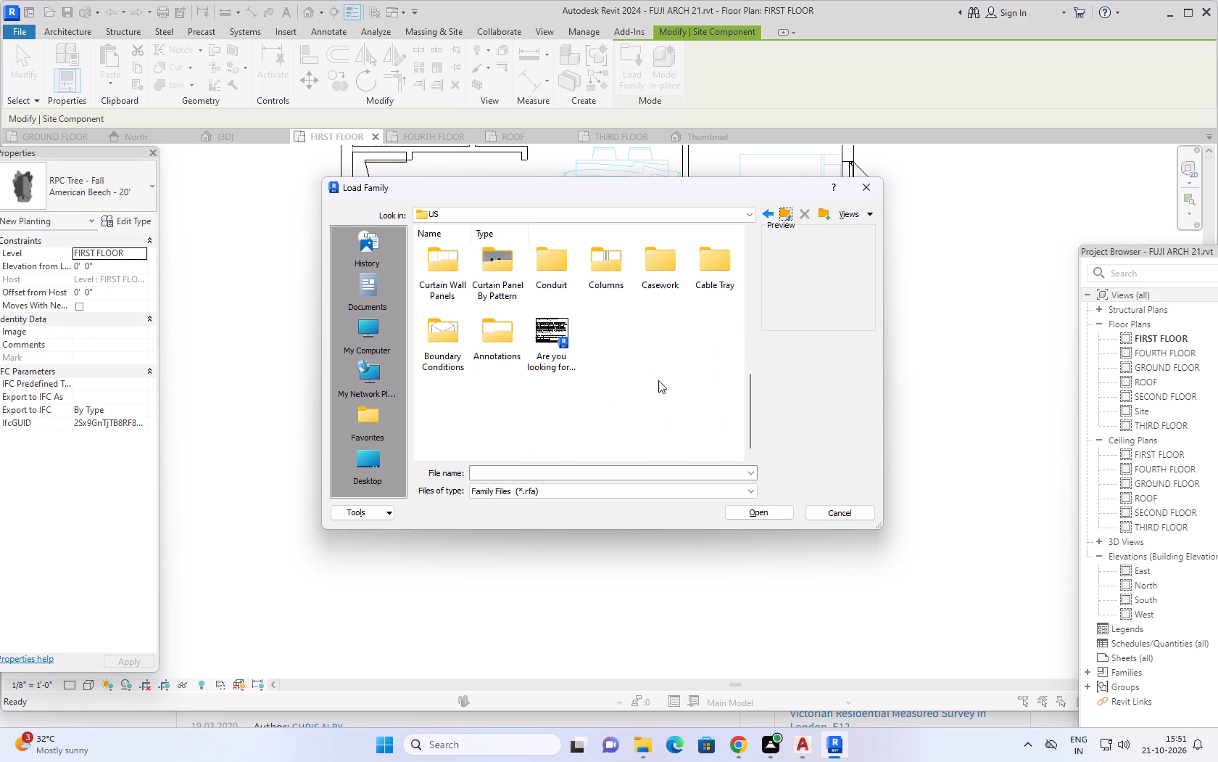
double_click(722, 282)
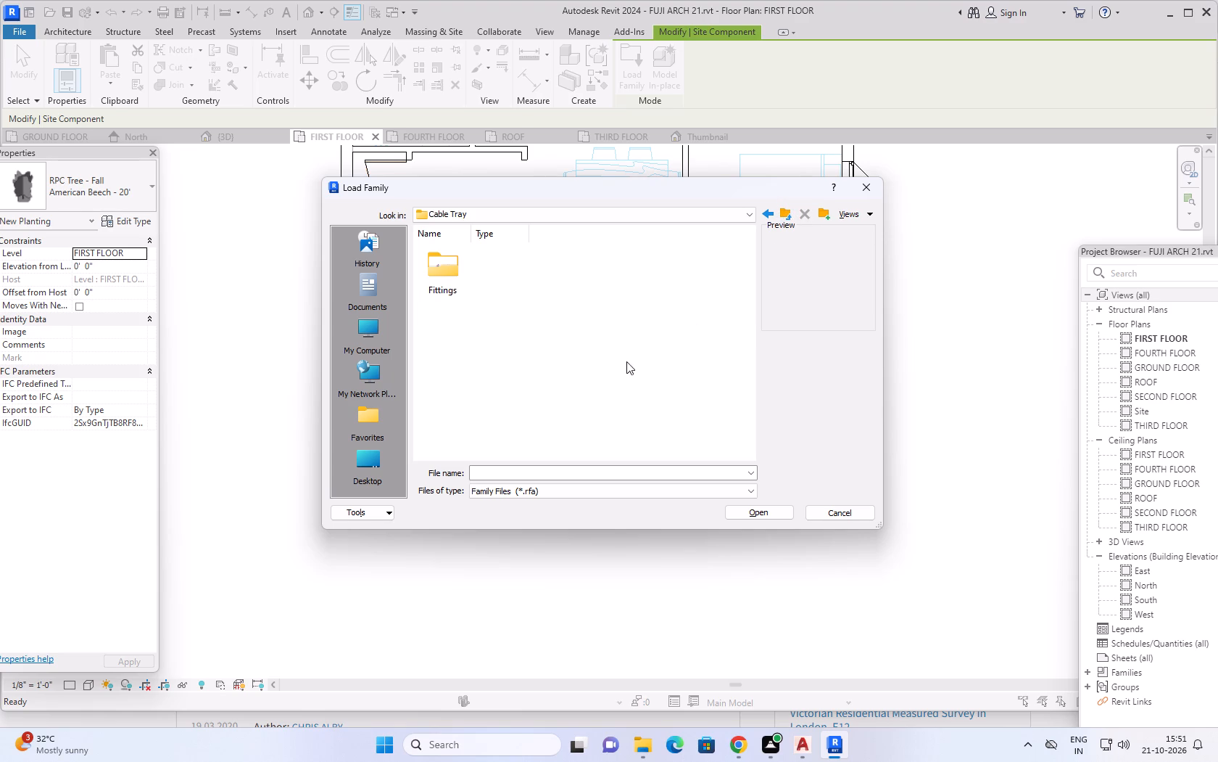
double_click(441, 273)
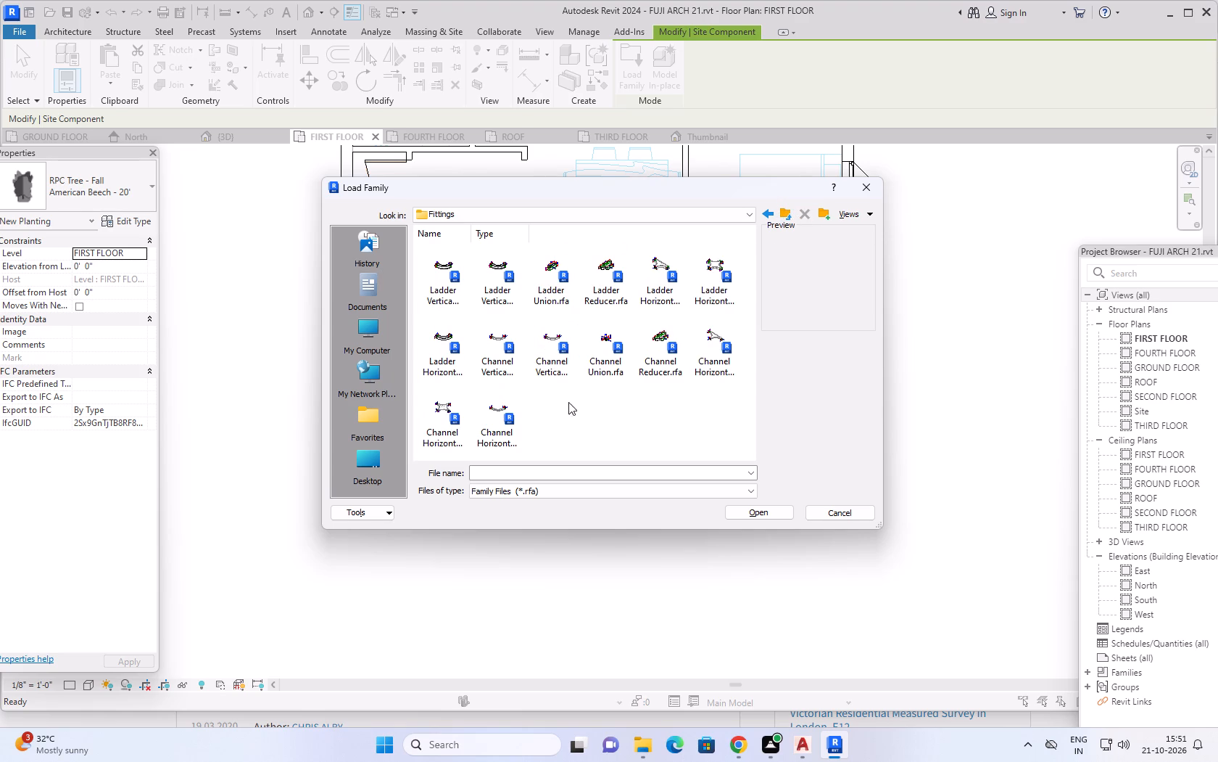
scroll(600, 406, "down", 2)
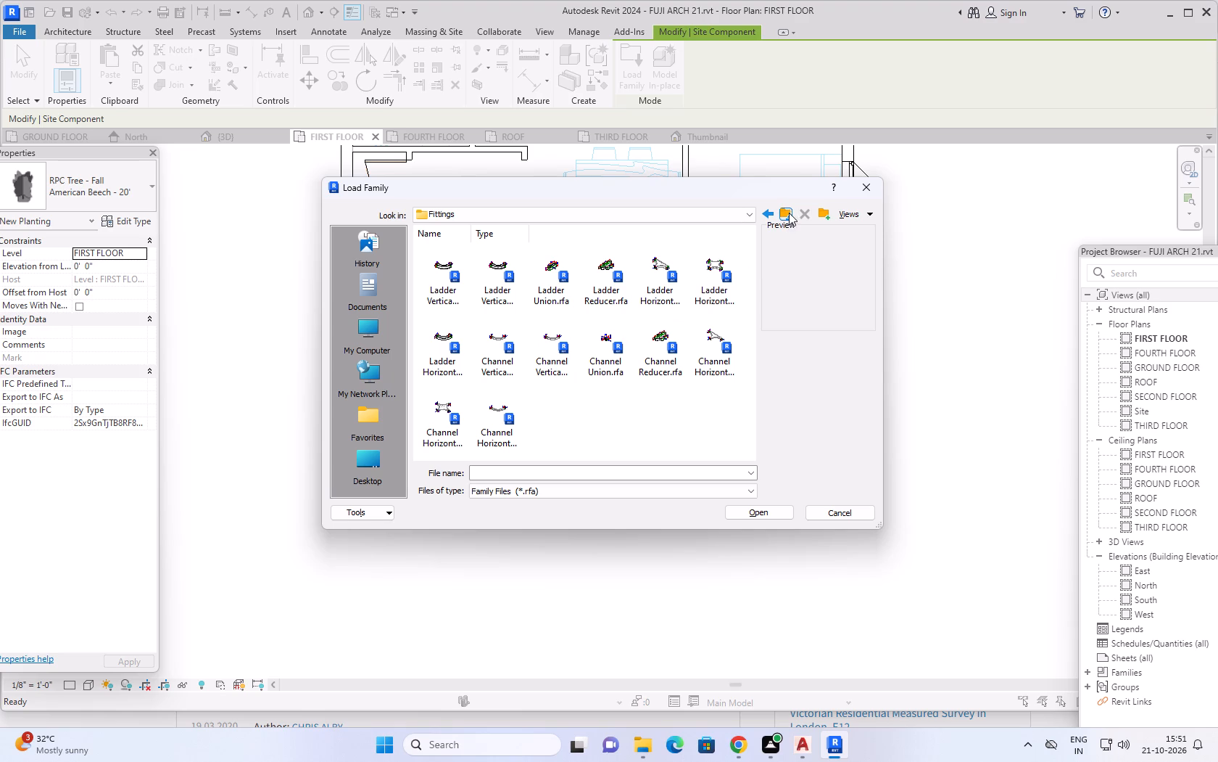
left_click(789, 213)
left_click(792, 213)
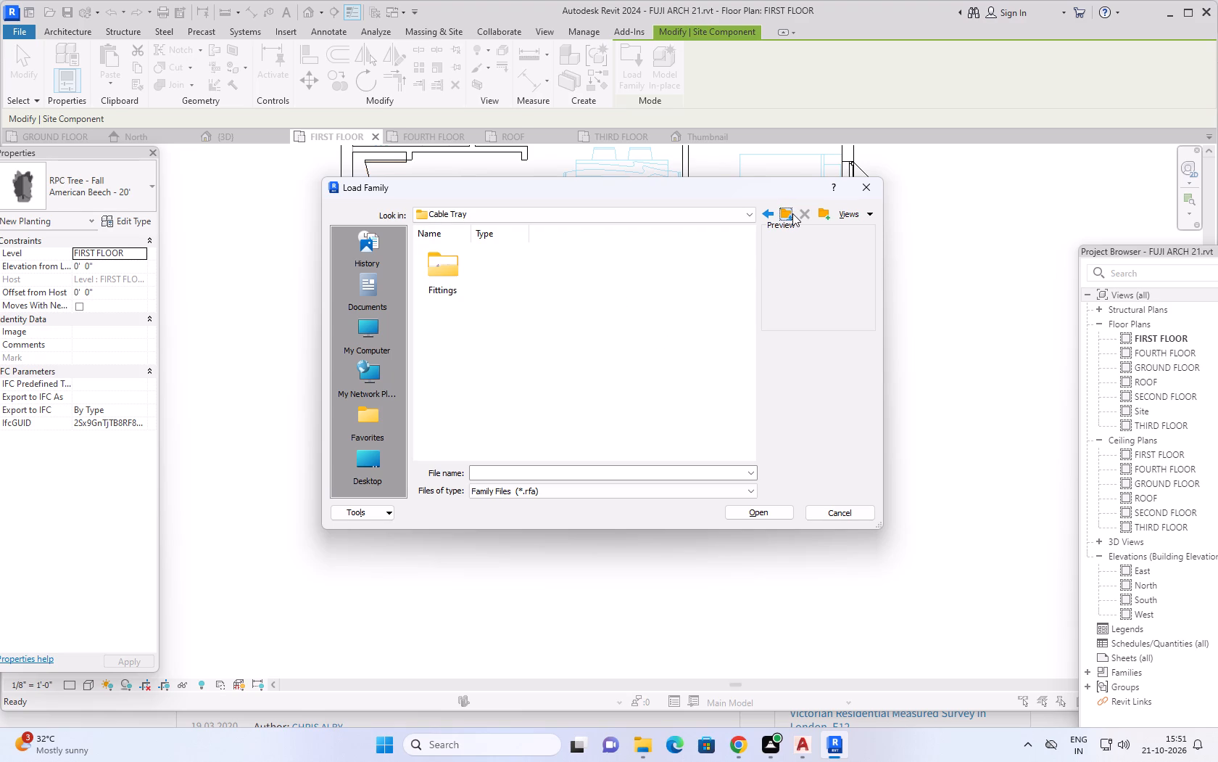
Look through the Wall Cabinets families in the library's Casework folder.
scroll(665, 404, "down", 5)
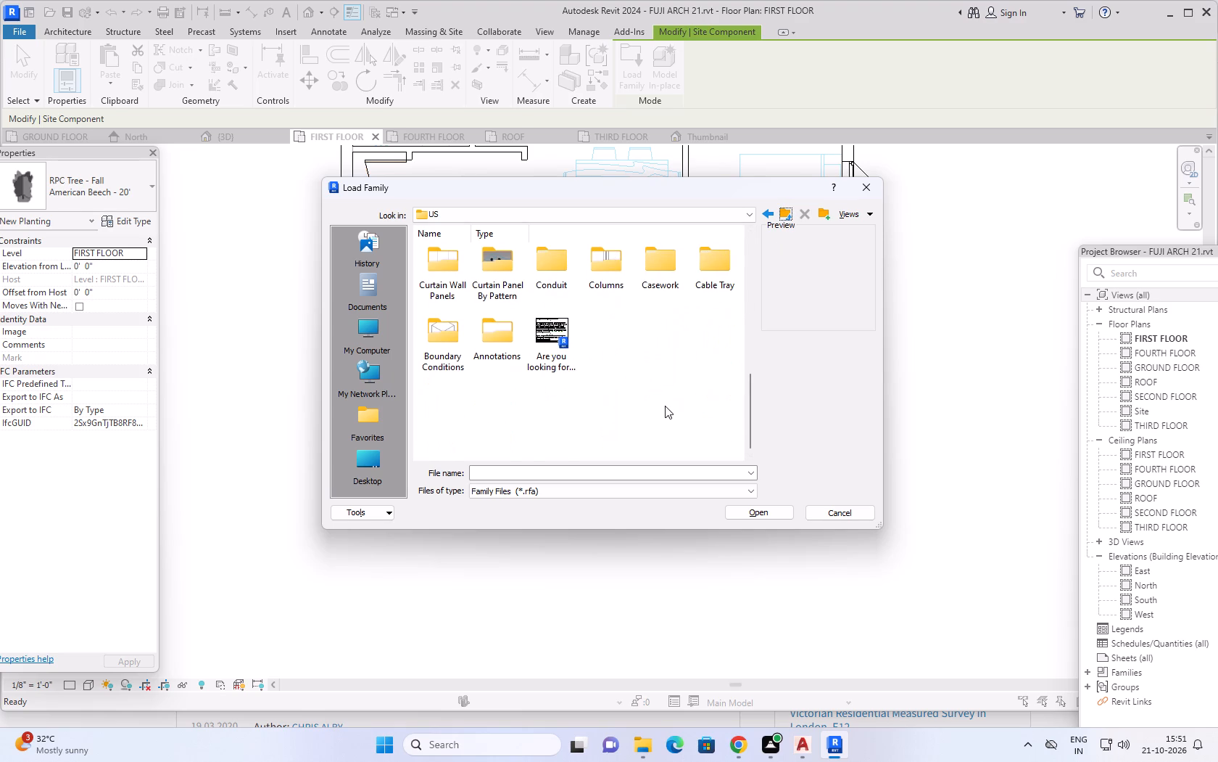
double_click(674, 287)
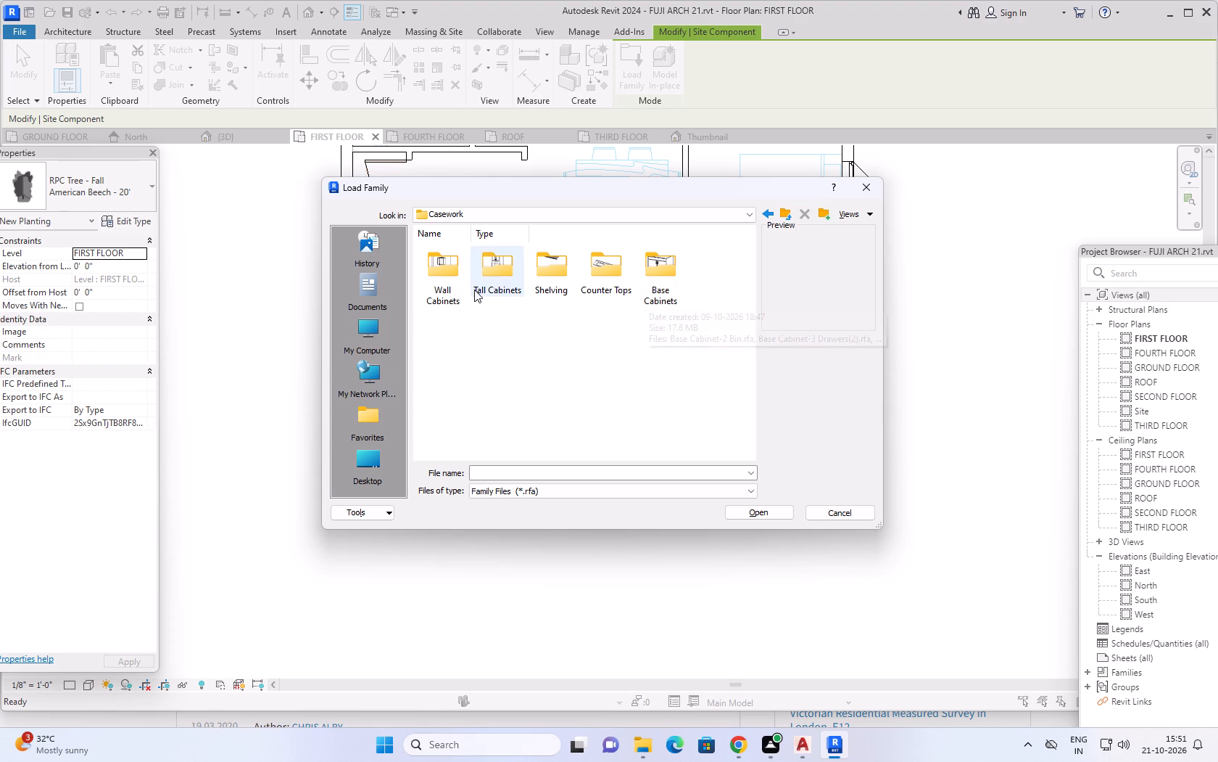
double_click(444, 276)
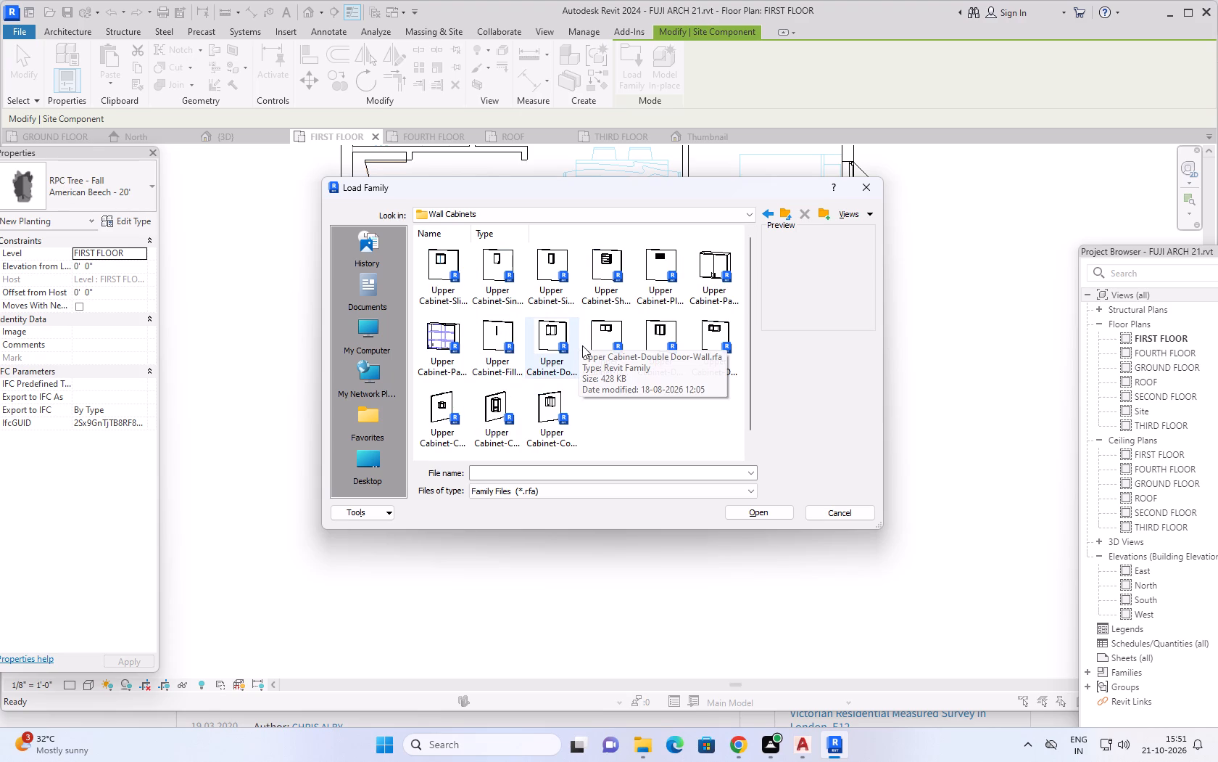
scroll(581, 347, "down", 2)
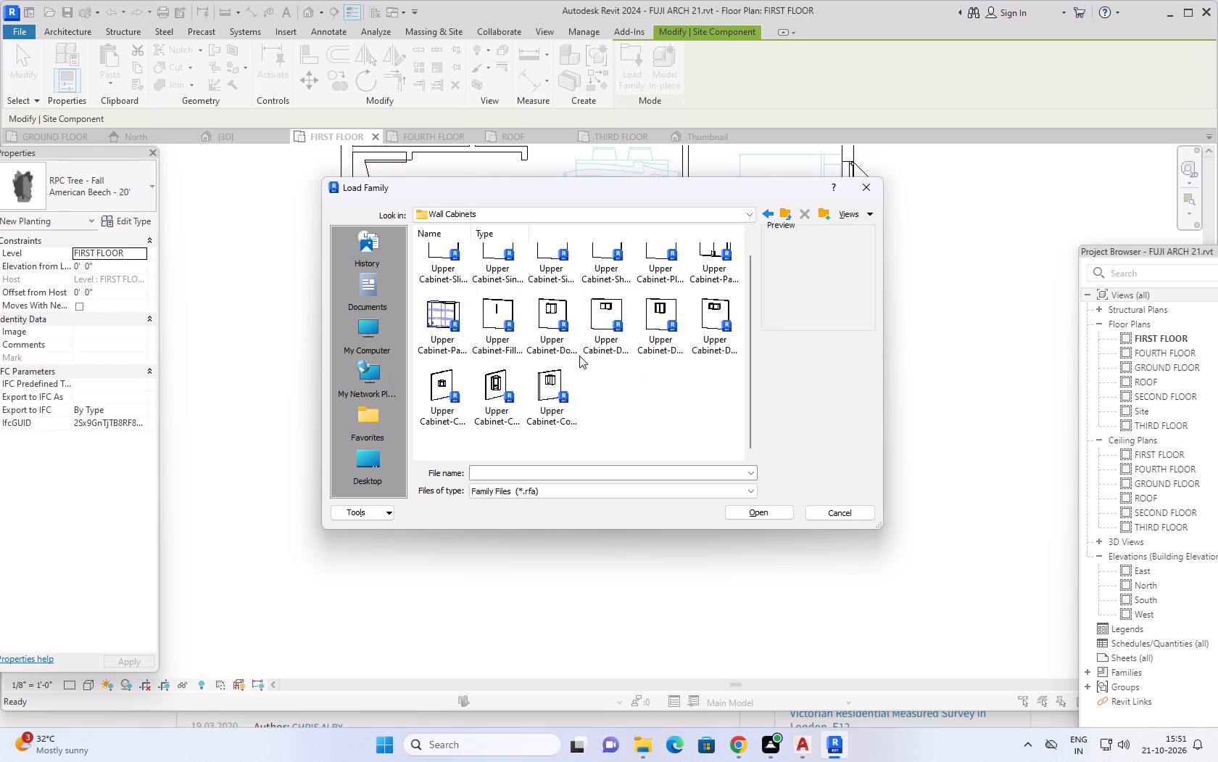
scroll(579, 356, "down", 2)
scroll(604, 410, "up", 5)
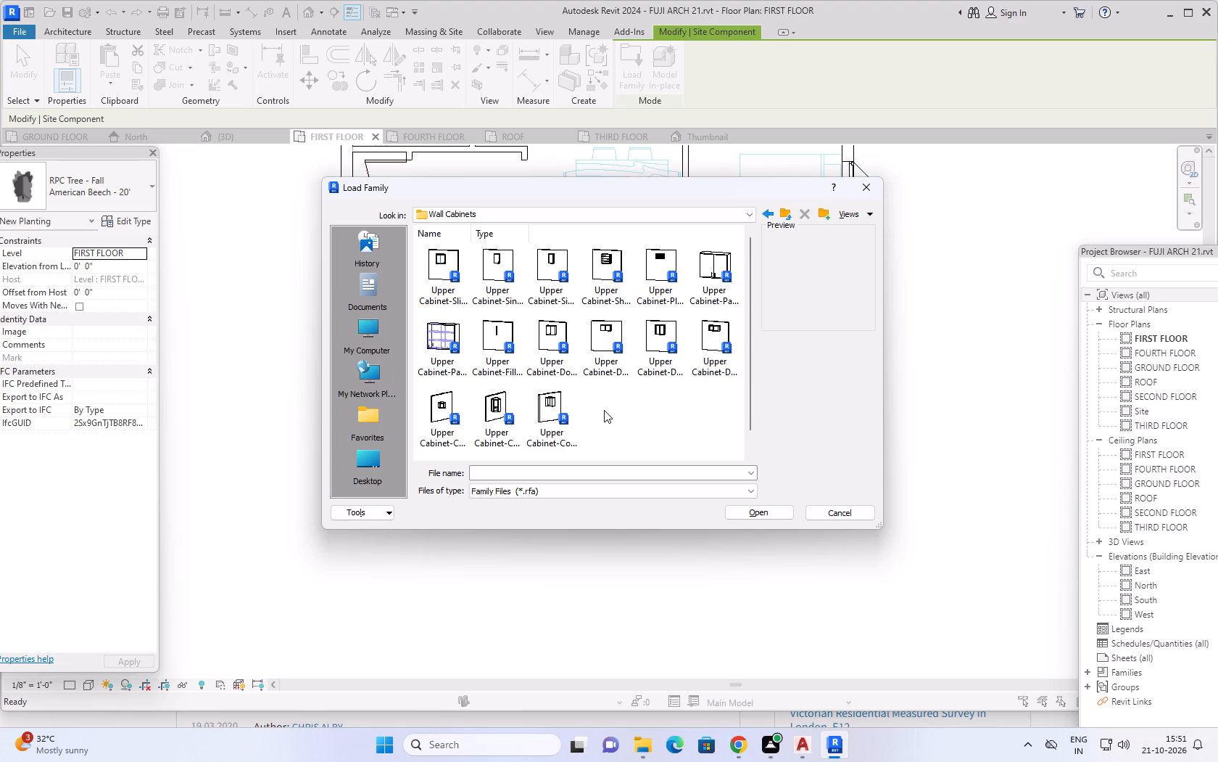
scroll(604, 410, "down", 4)
left_click(784, 211)
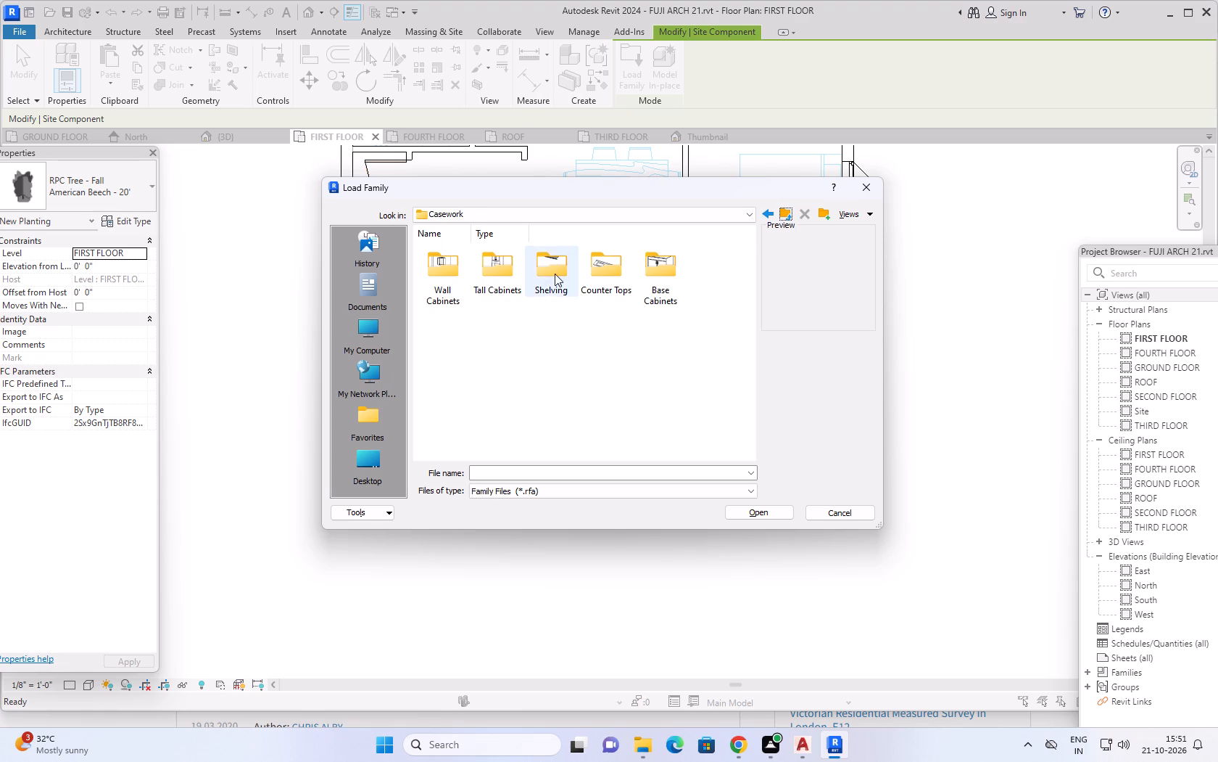
Look through the Shelving, Wall Cabinets and Base Cabinets families in the Casework folder.
double_click(555, 274)
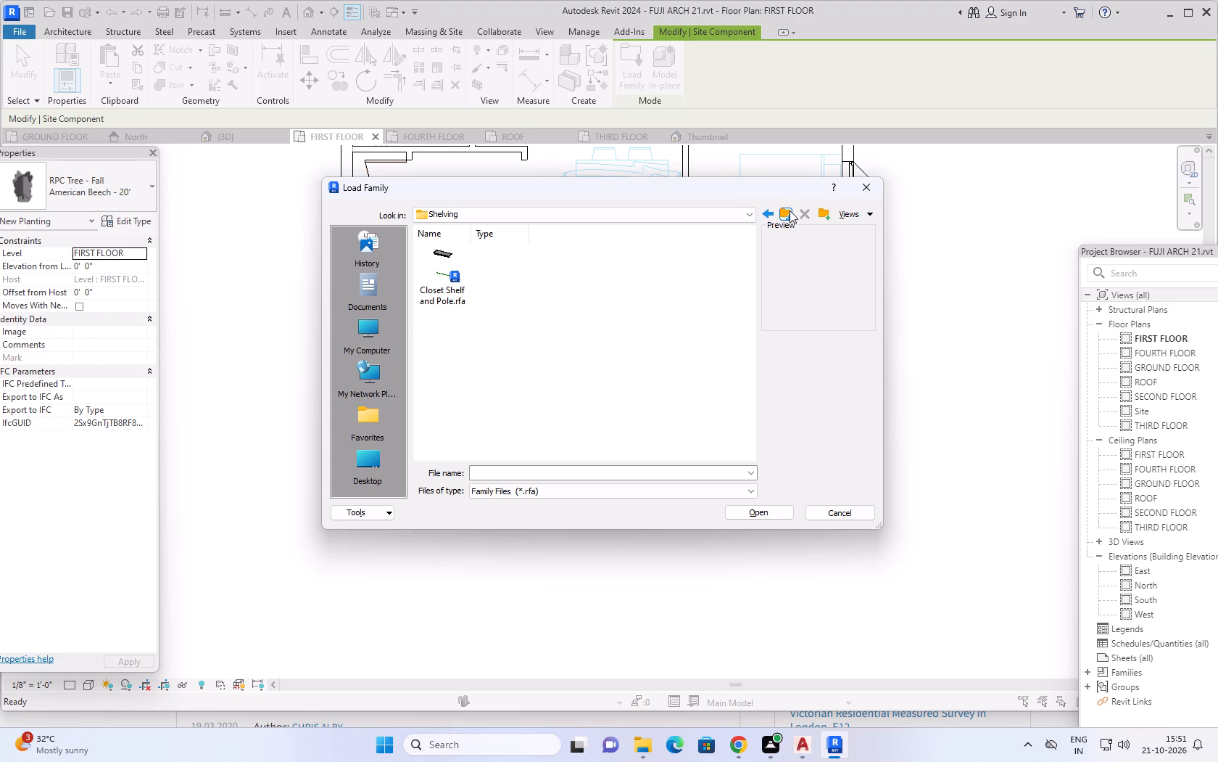
left_click(790, 208)
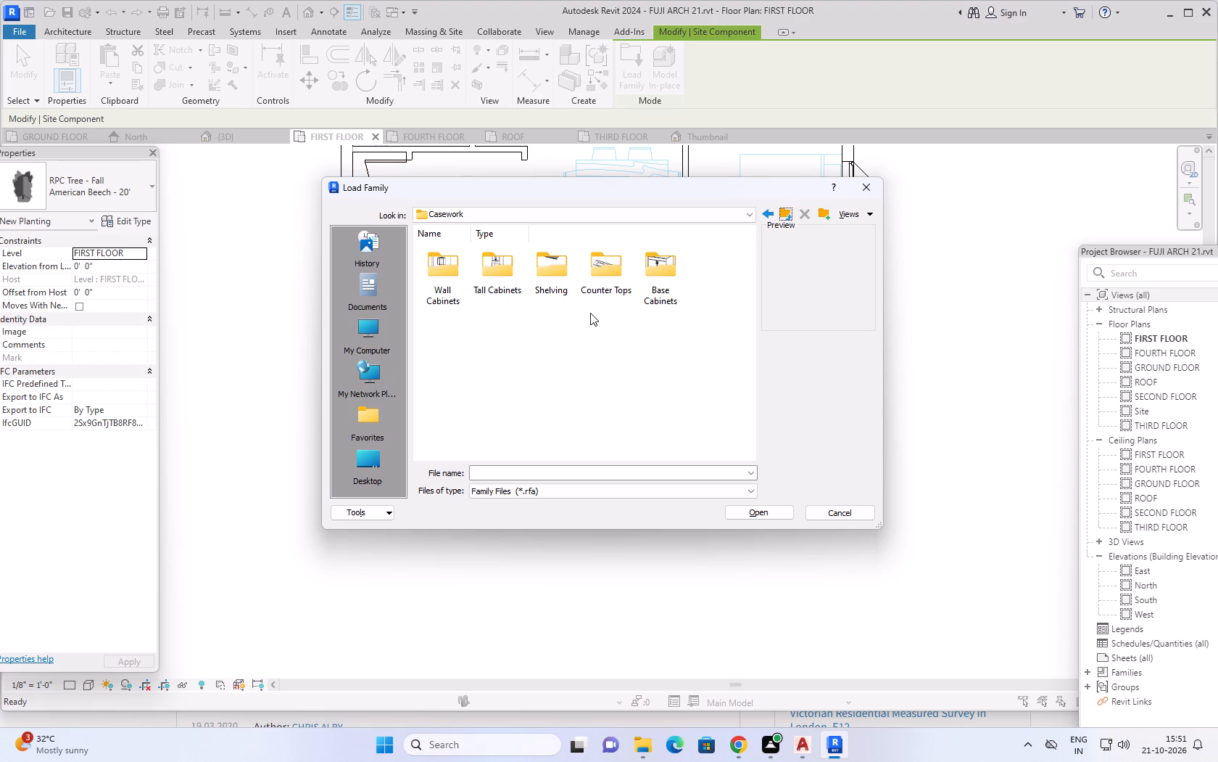
double_click(460, 275)
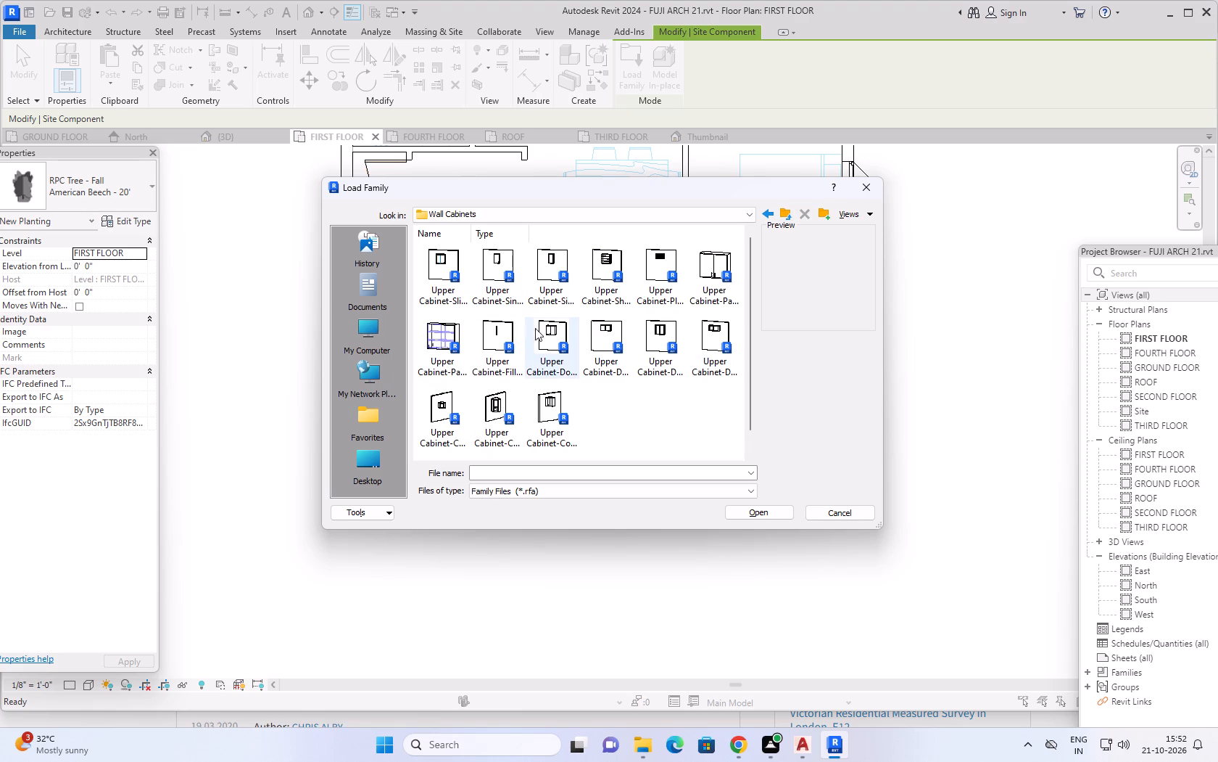
scroll(710, 409, "down", 2)
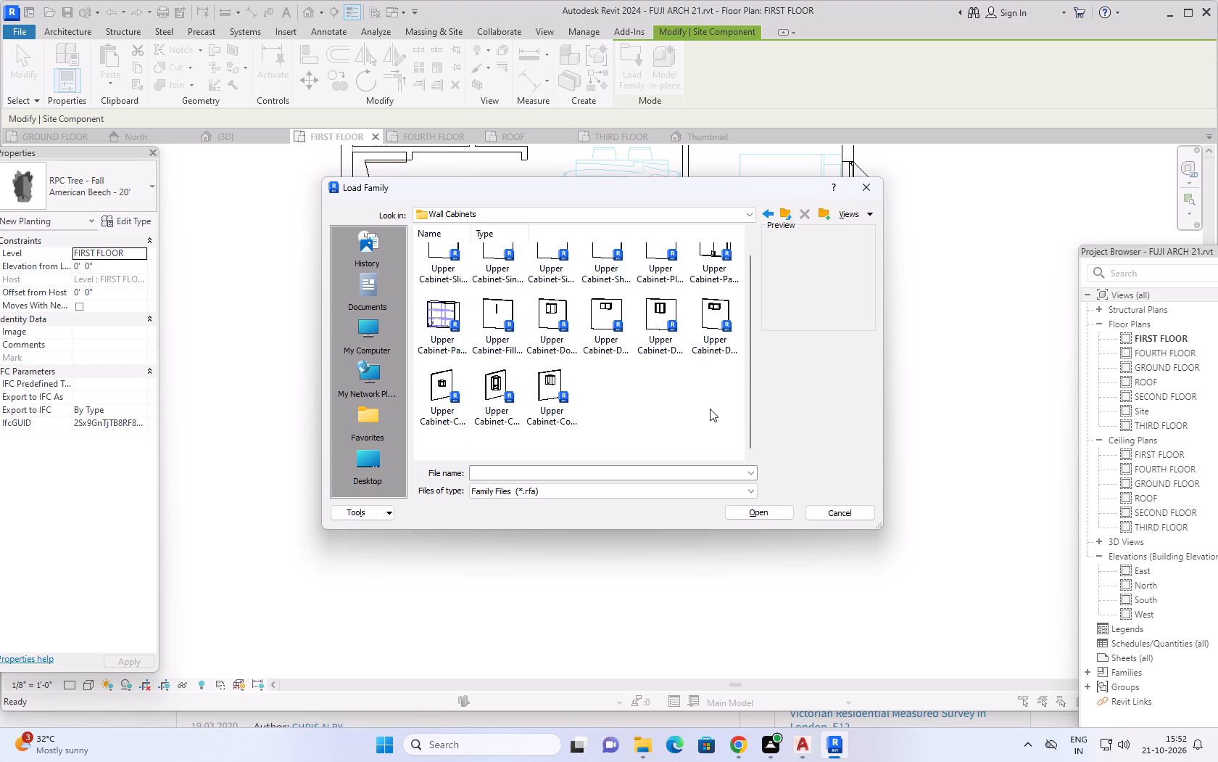
left_click(789, 216)
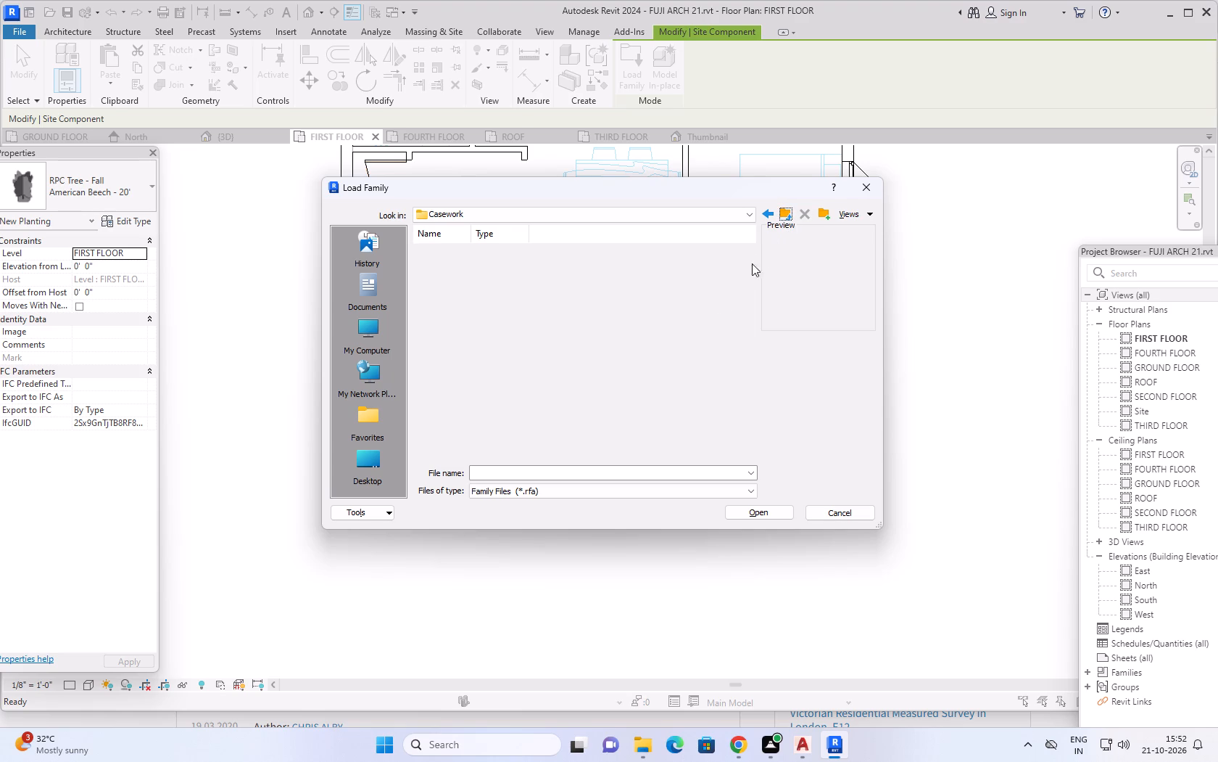
double_click(651, 259)
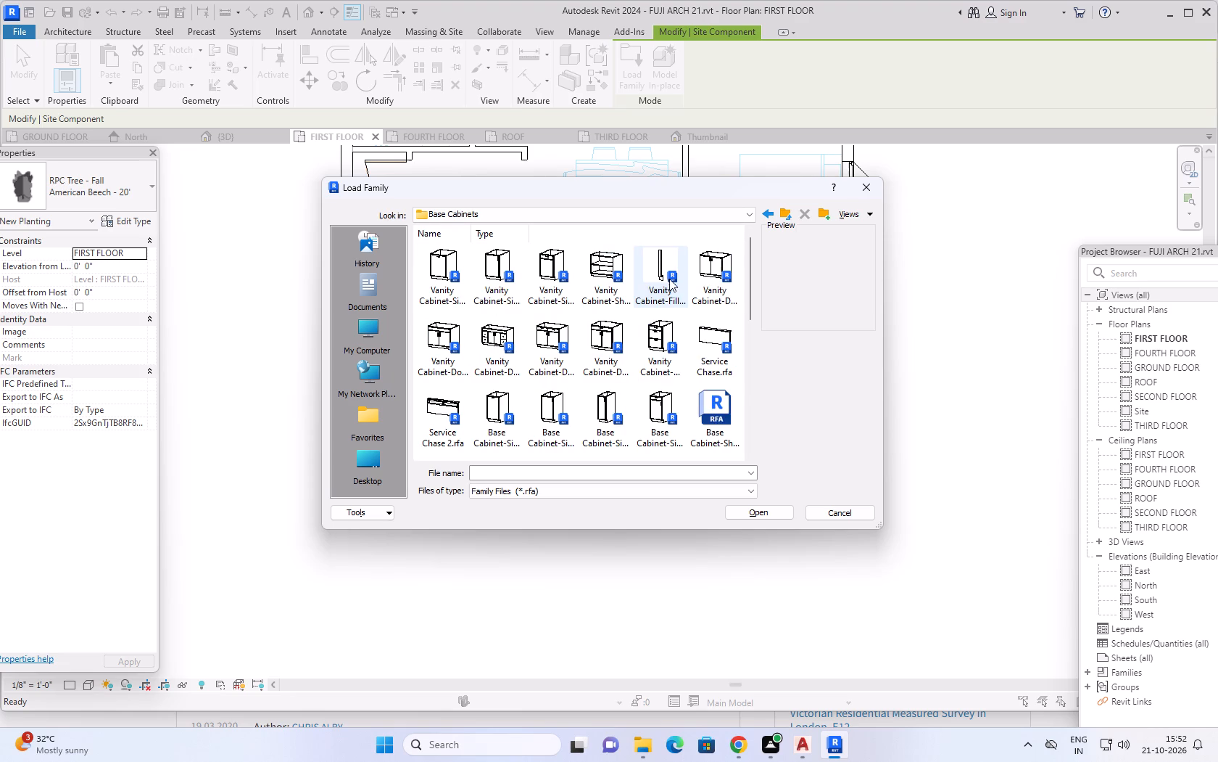
scroll(563, 323, "down", 4)
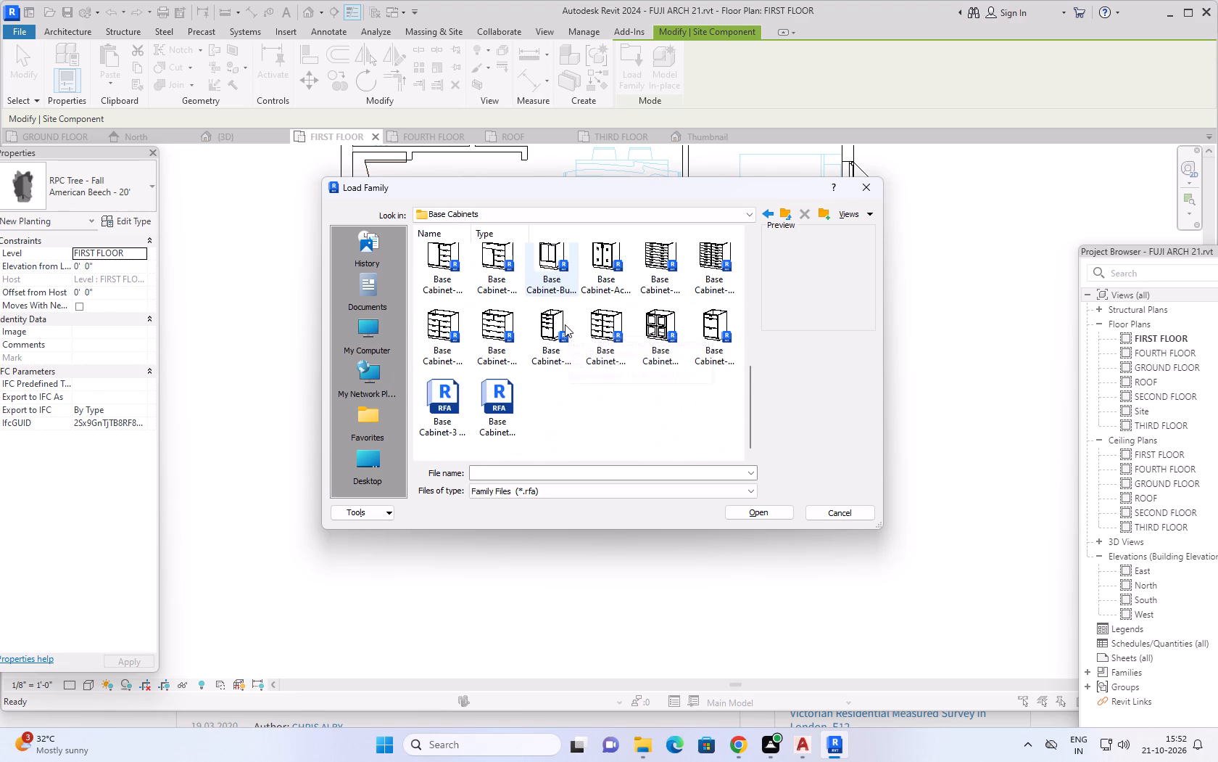
scroll(565, 327, "down", 2)
scroll(587, 392, "up", 8)
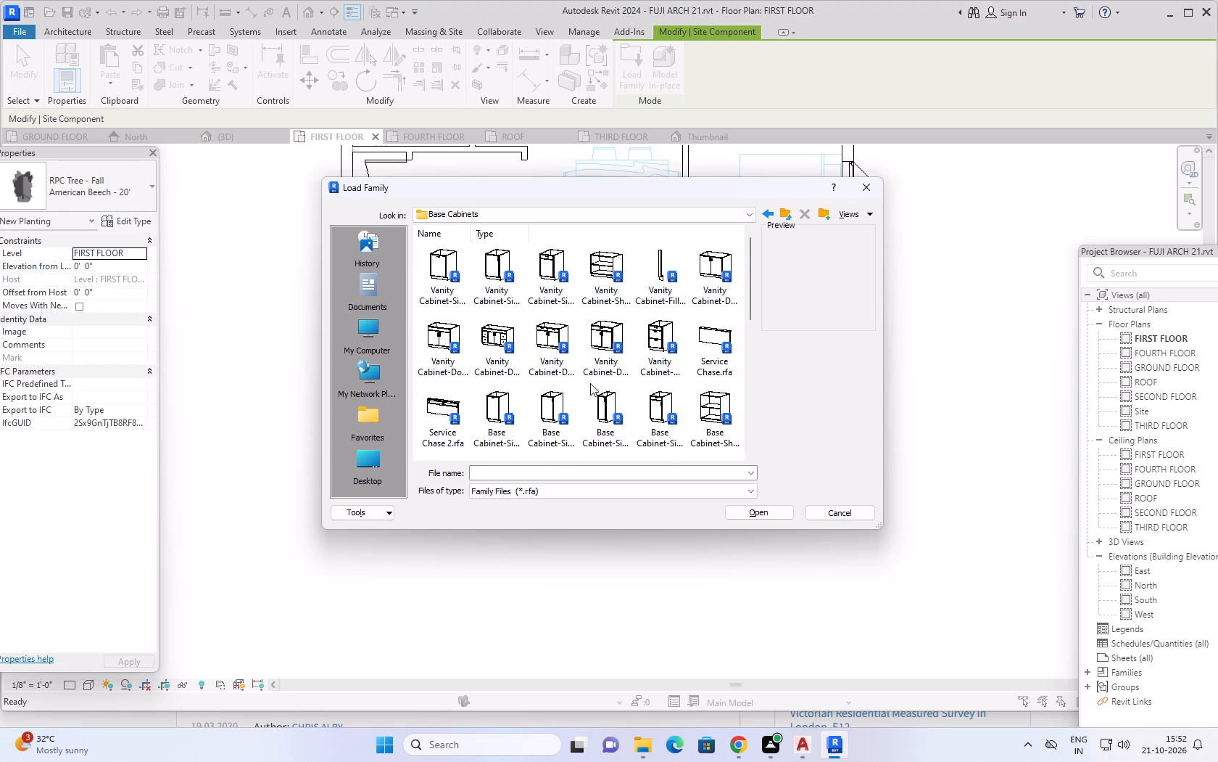
Look through the Counter Tops and Shelving families in the library's Casework folder.
left_click(790, 213)
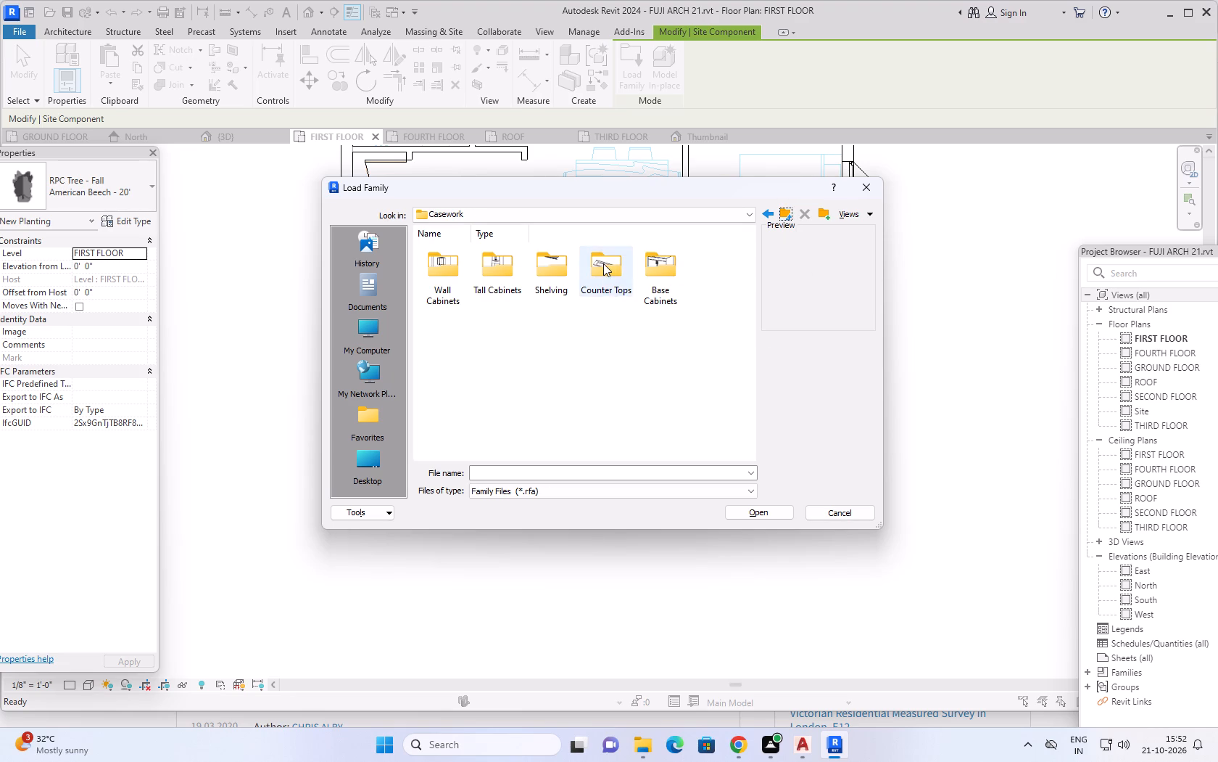
double_click(603, 263)
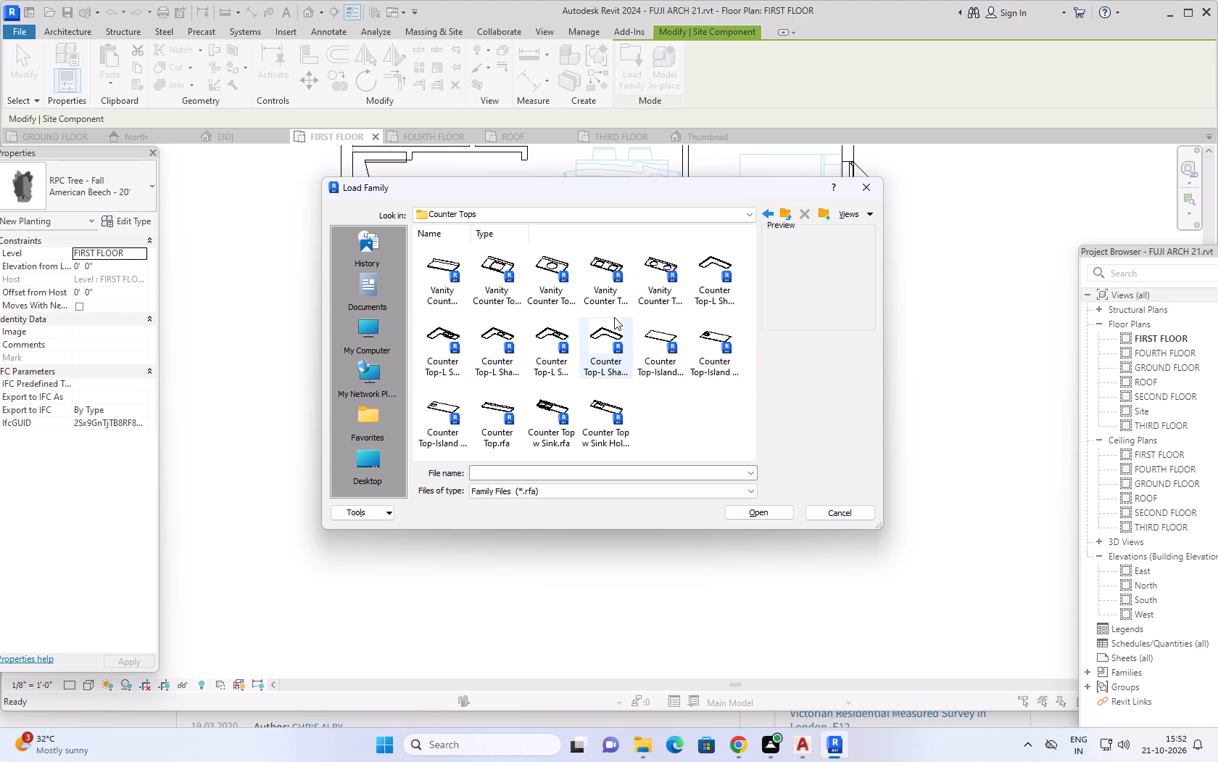
scroll(614, 316, "down", 2)
left_click(787, 211)
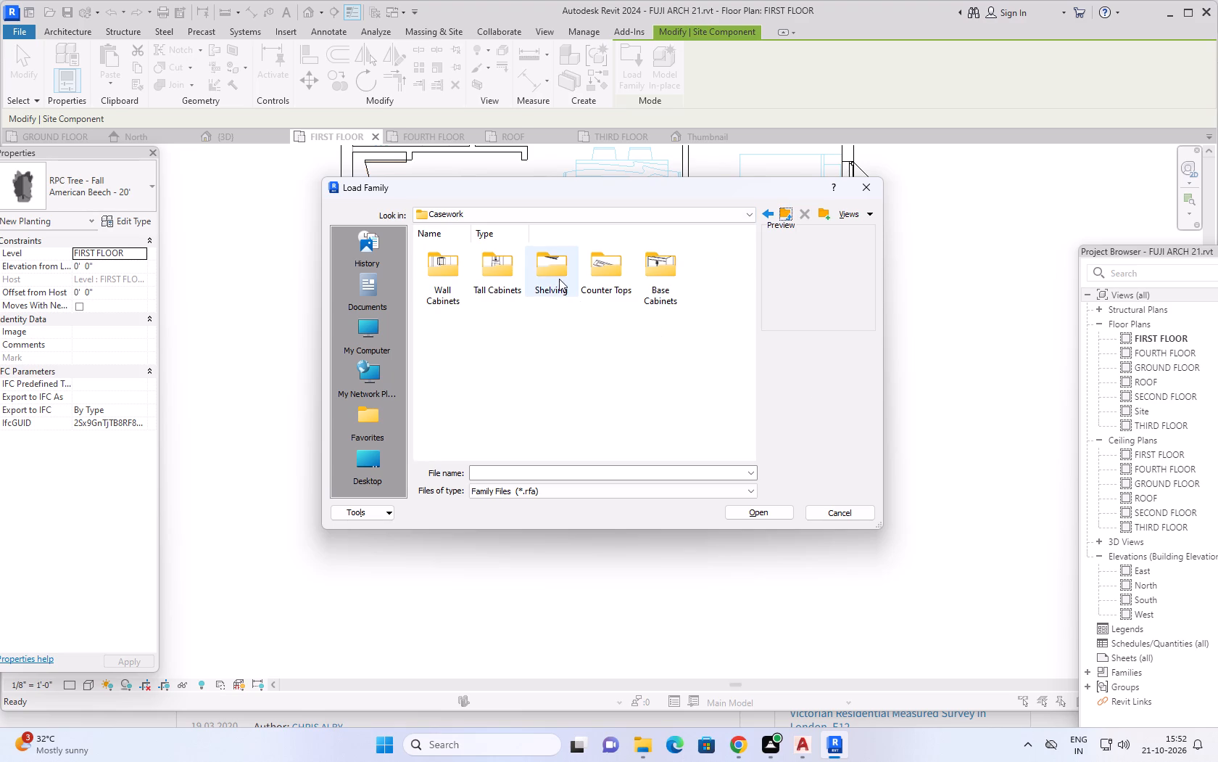
double_click(559, 279)
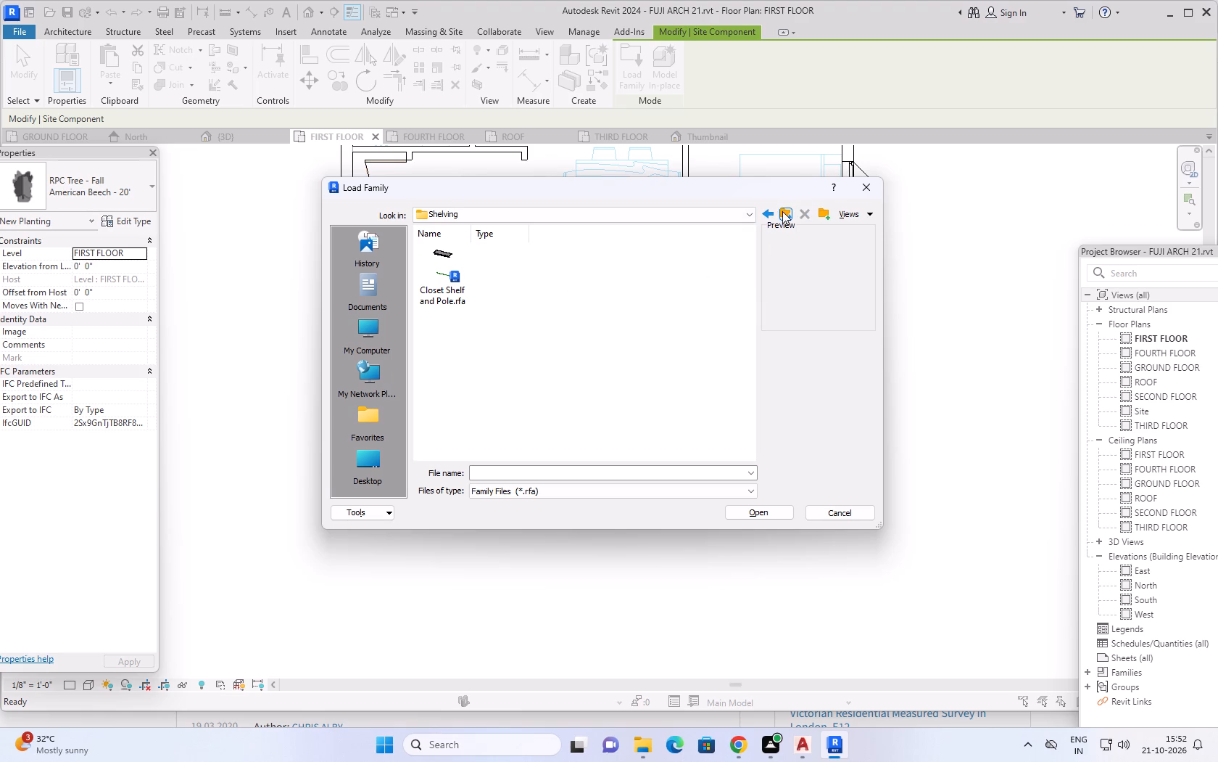
left_click(782, 212)
Look through the Tall Cabinets and Wall Cabinets families in the Casework folder, then return to the US library.
double_click(498, 276)
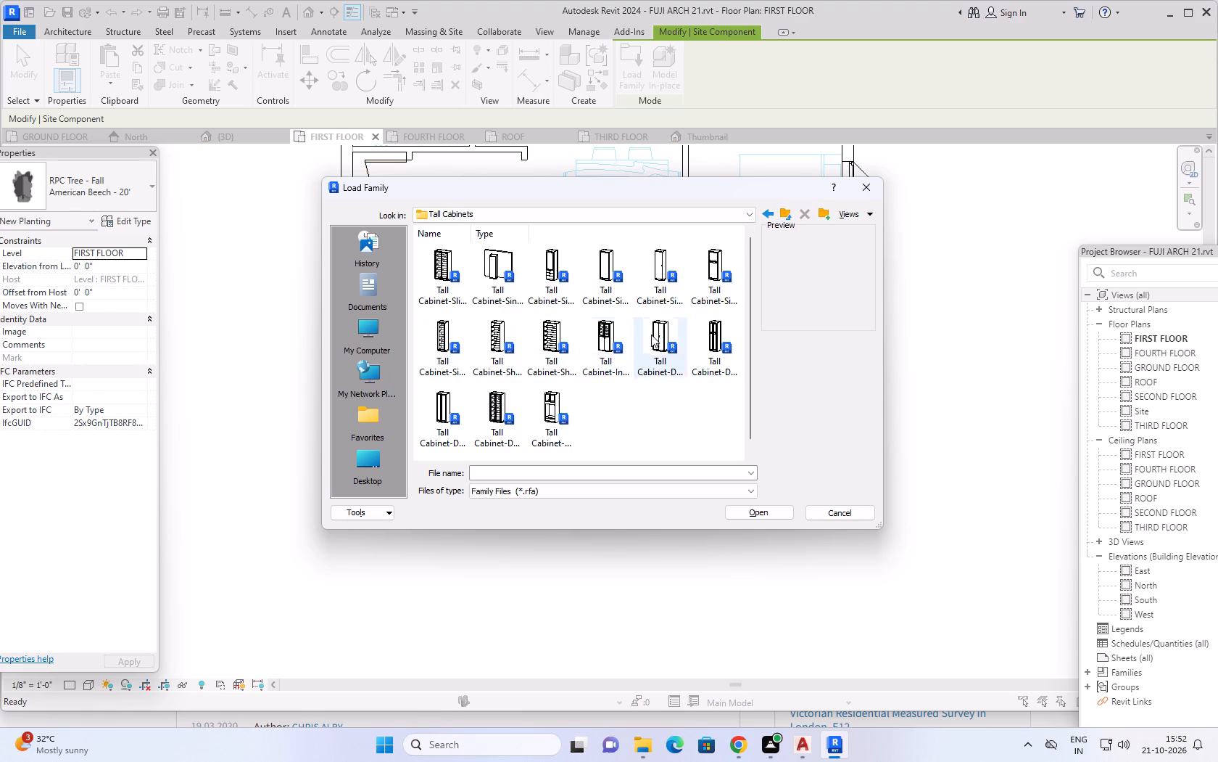
scroll(653, 386, "down", 4)
scroll(653, 386, "up", 5)
left_click(784, 209)
double_click(451, 271)
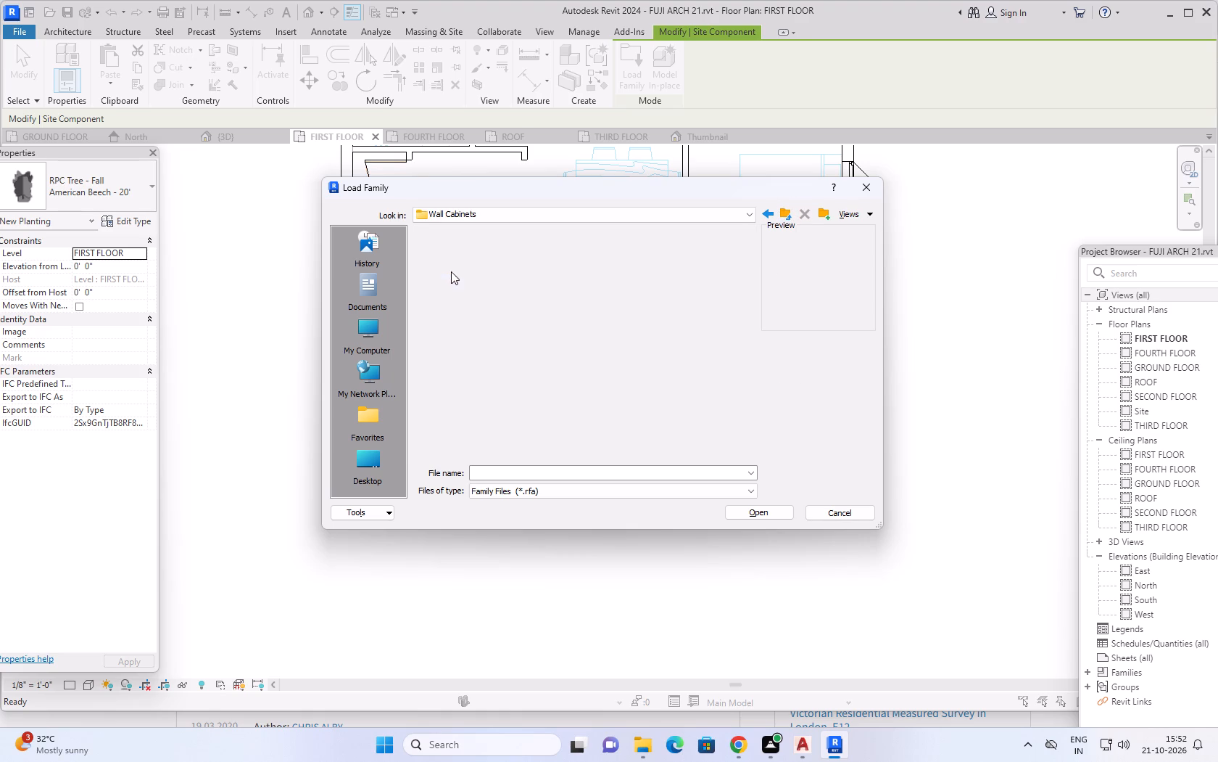
scroll(682, 367, "down", 6)
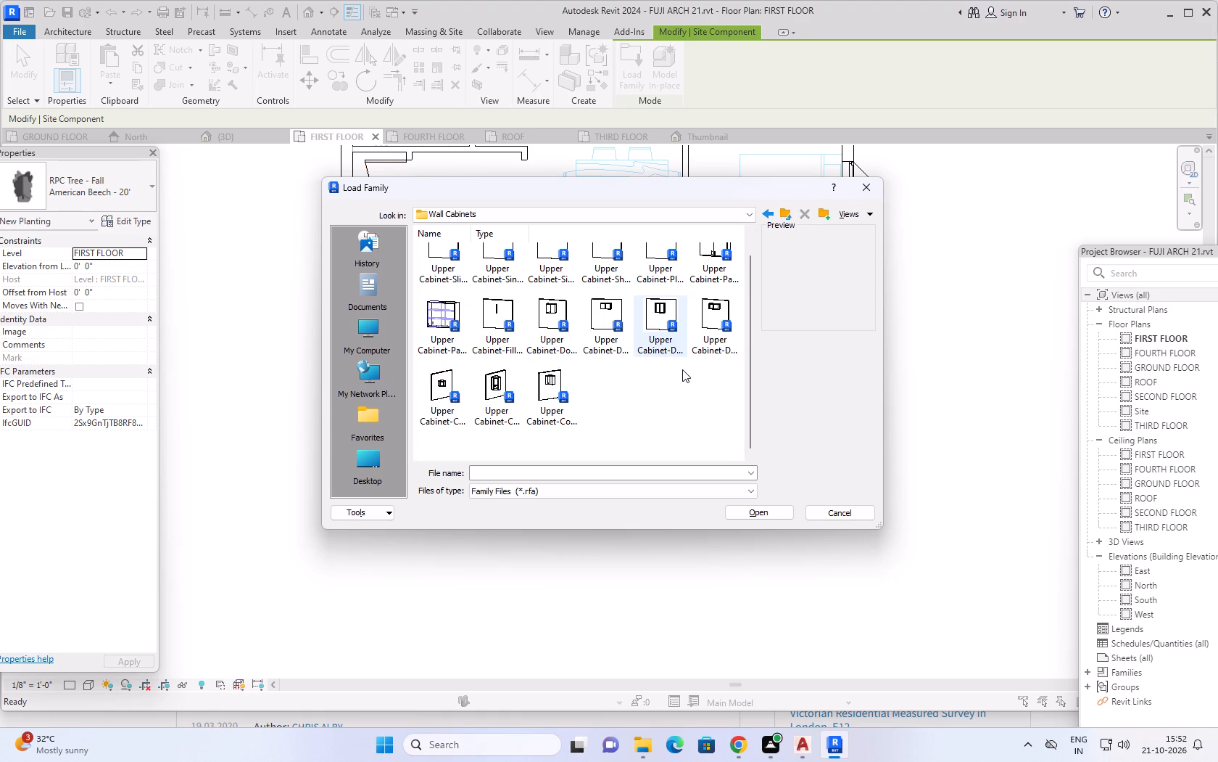
scroll(682, 369, "up", 4)
scroll(682, 369, "down", 2)
left_click(783, 208)
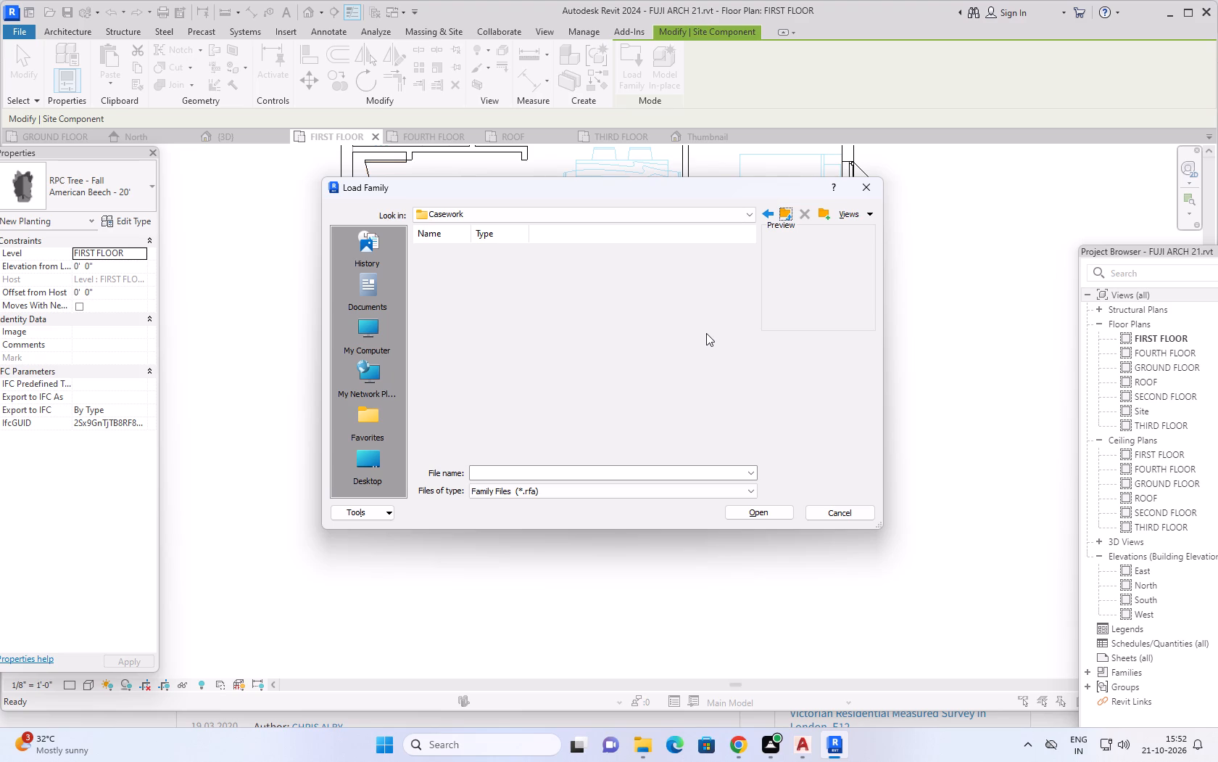
left_click(788, 210)
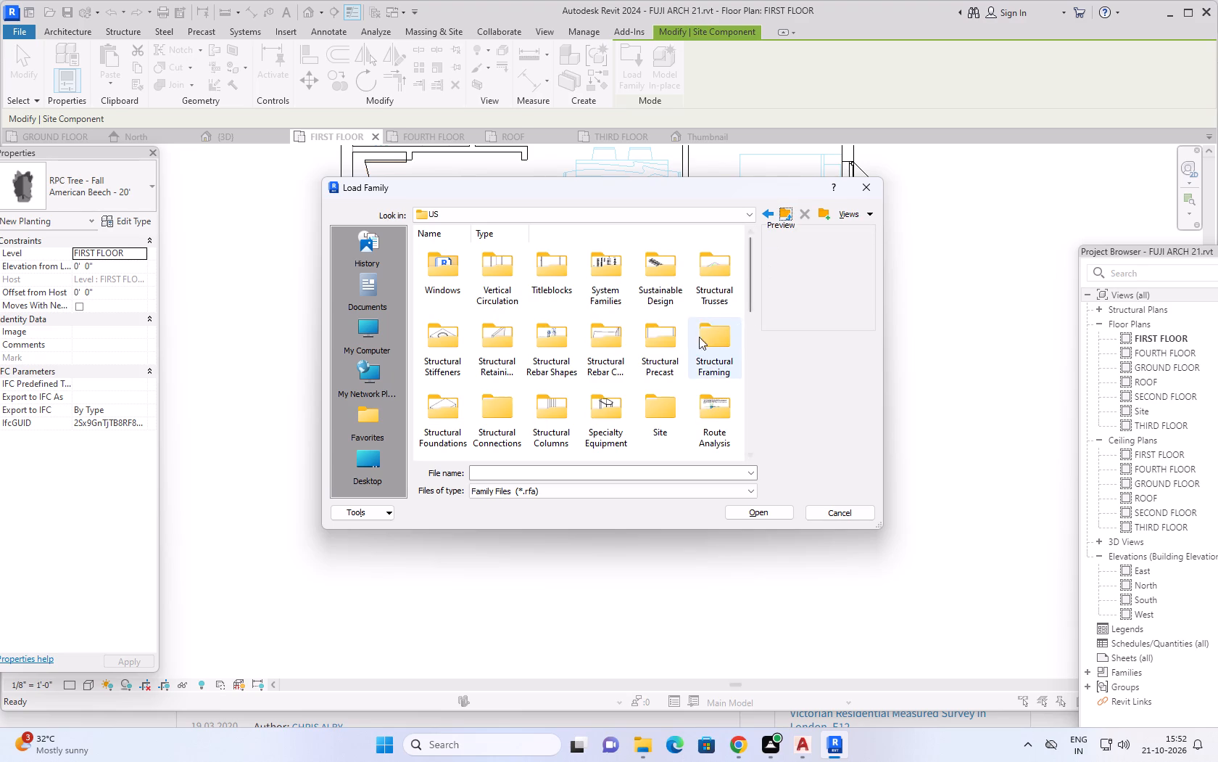
Scan the US library's folders and look at the Boundary Conditions families.
scroll(604, 329, "down", 8)
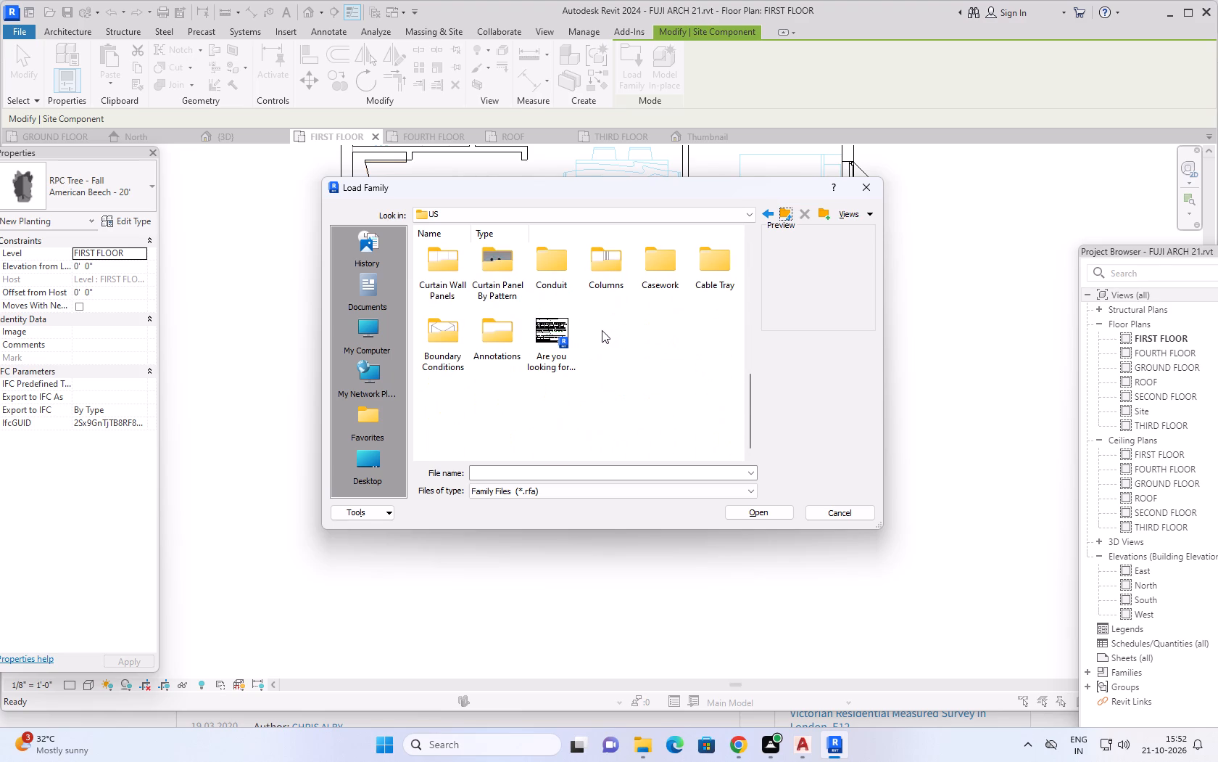
scroll(602, 330, "down", 1)
scroll(618, 346, "up", 1)
scroll(625, 360, "down", 5)
scroll(623, 367, "up", 5)
scroll(623, 367, "down", 7)
double_click(444, 338)
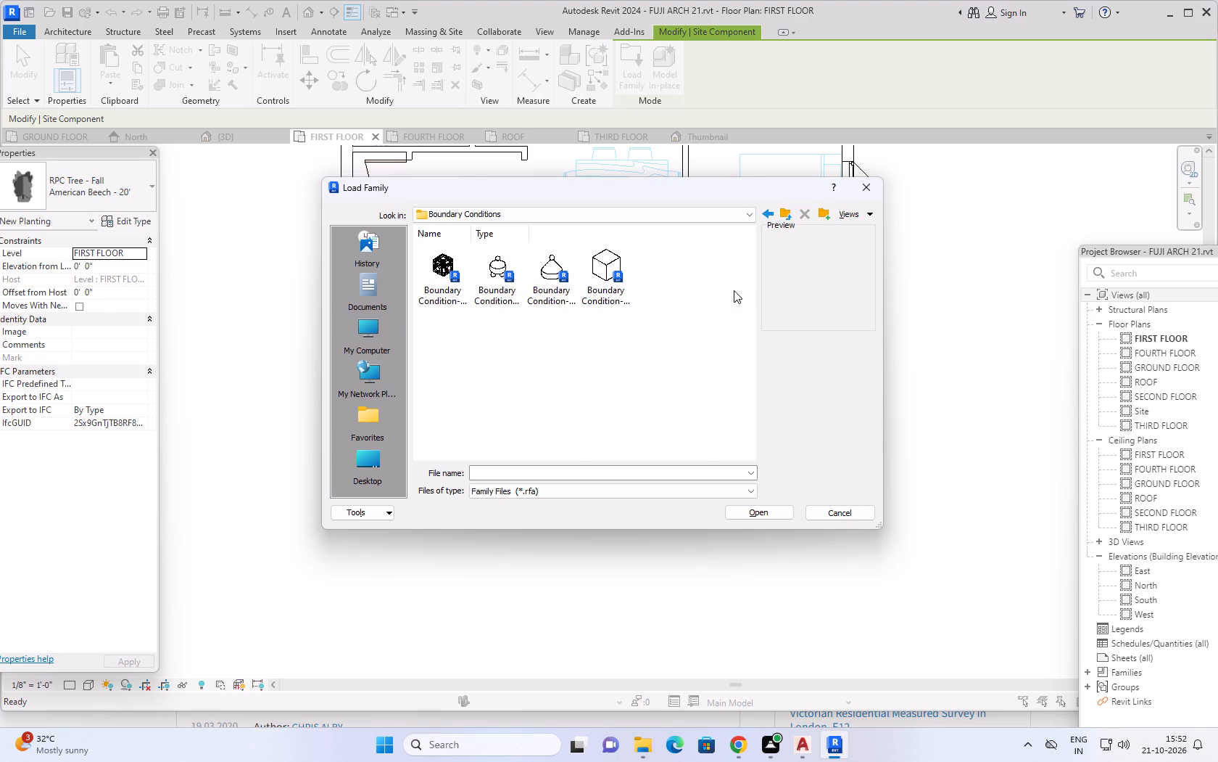
left_click(784, 213)
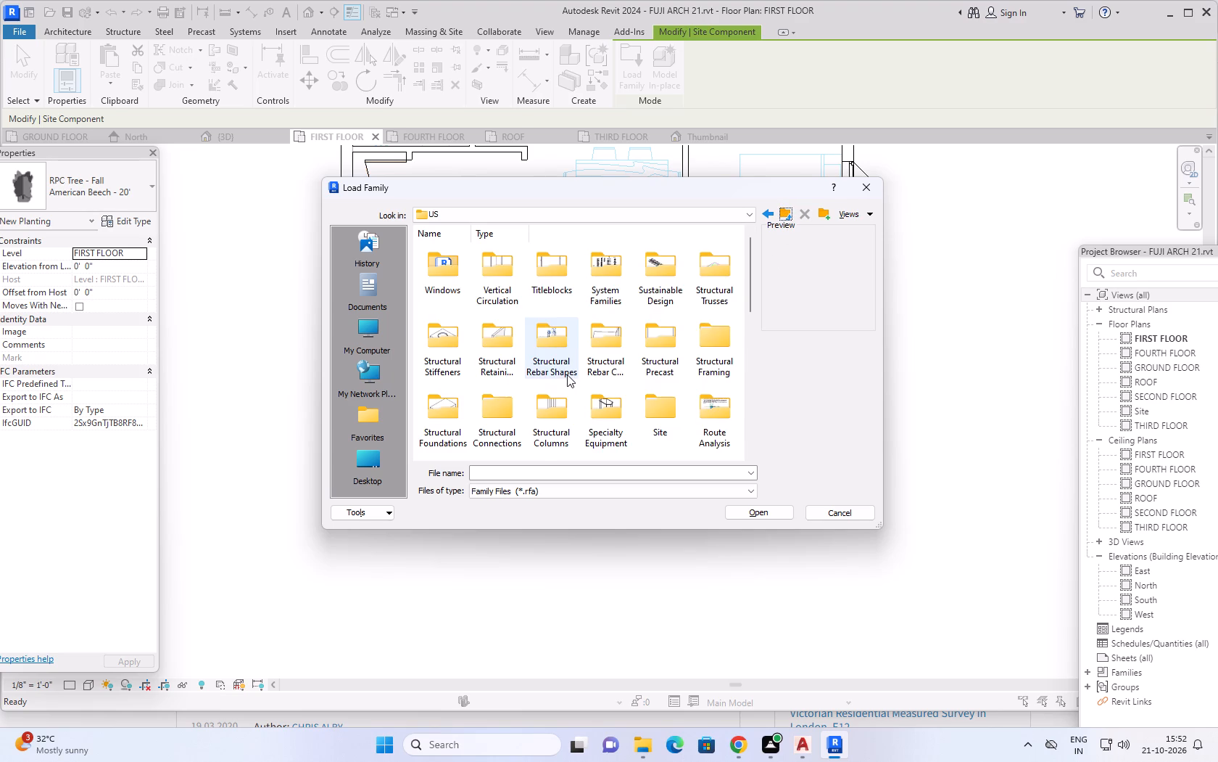
Look through the Fittings families in the US library's Cable Tray folder.
scroll(572, 374, "down", 7)
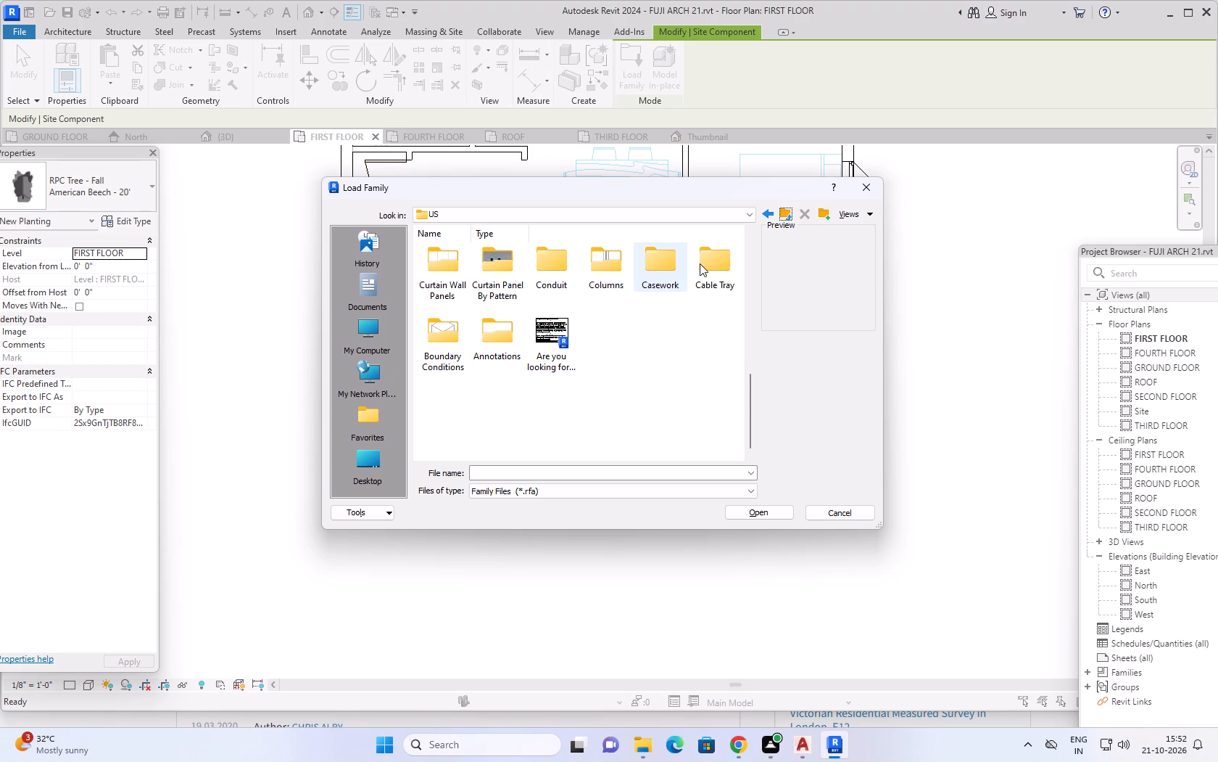
double_click(707, 267)
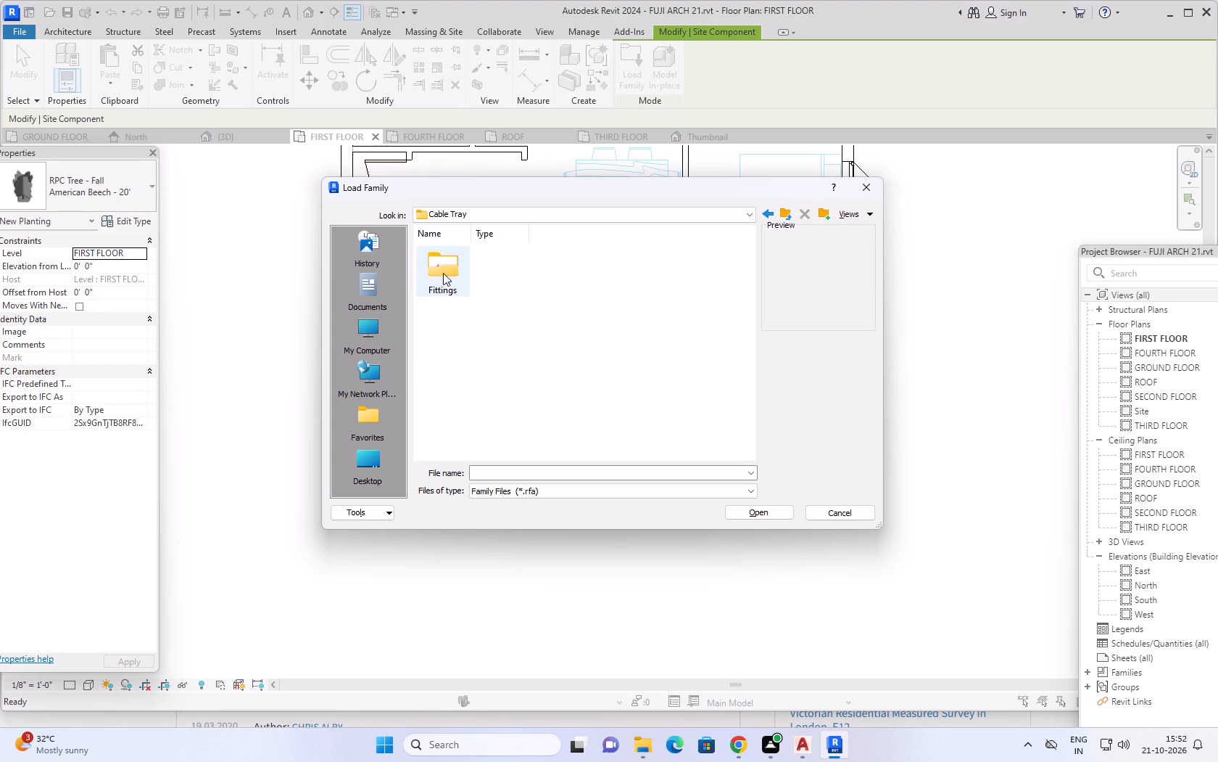
double_click(440, 266)
scroll(655, 335, "down", 3)
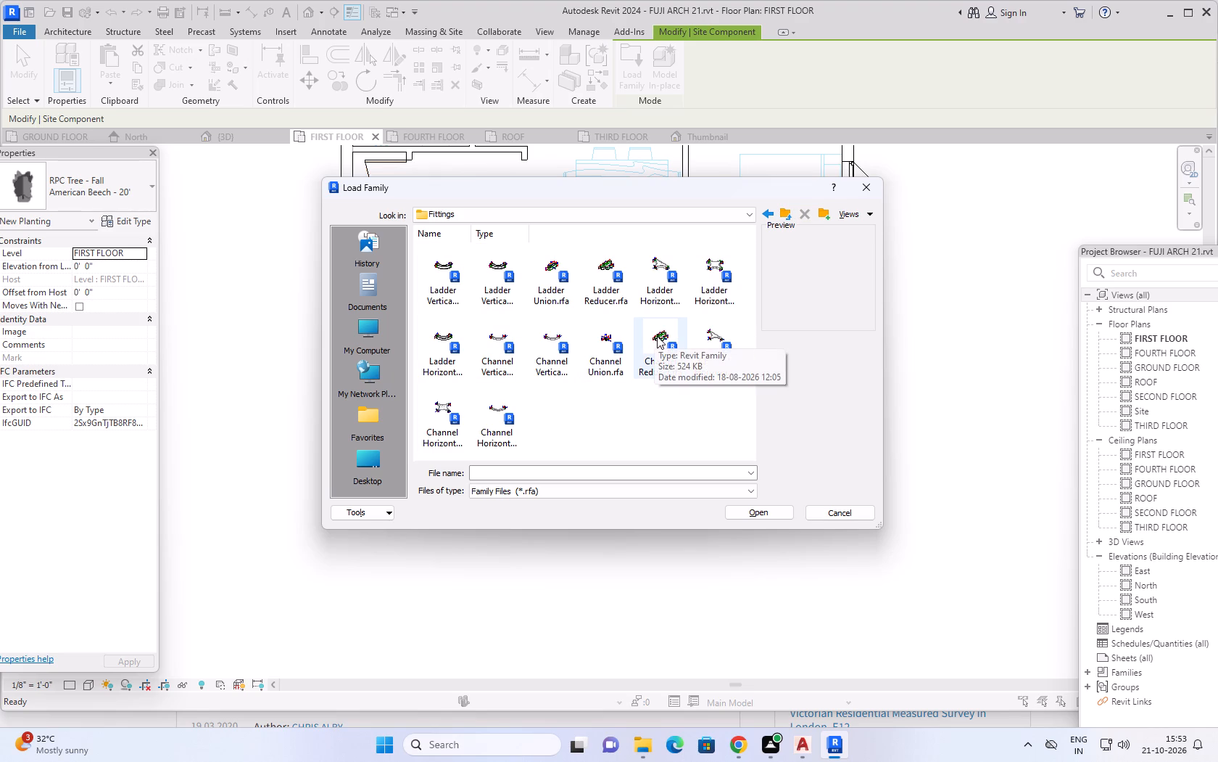
scroll(657, 336, "down", 3)
scroll(659, 356, "up", 5)
left_click(784, 211)
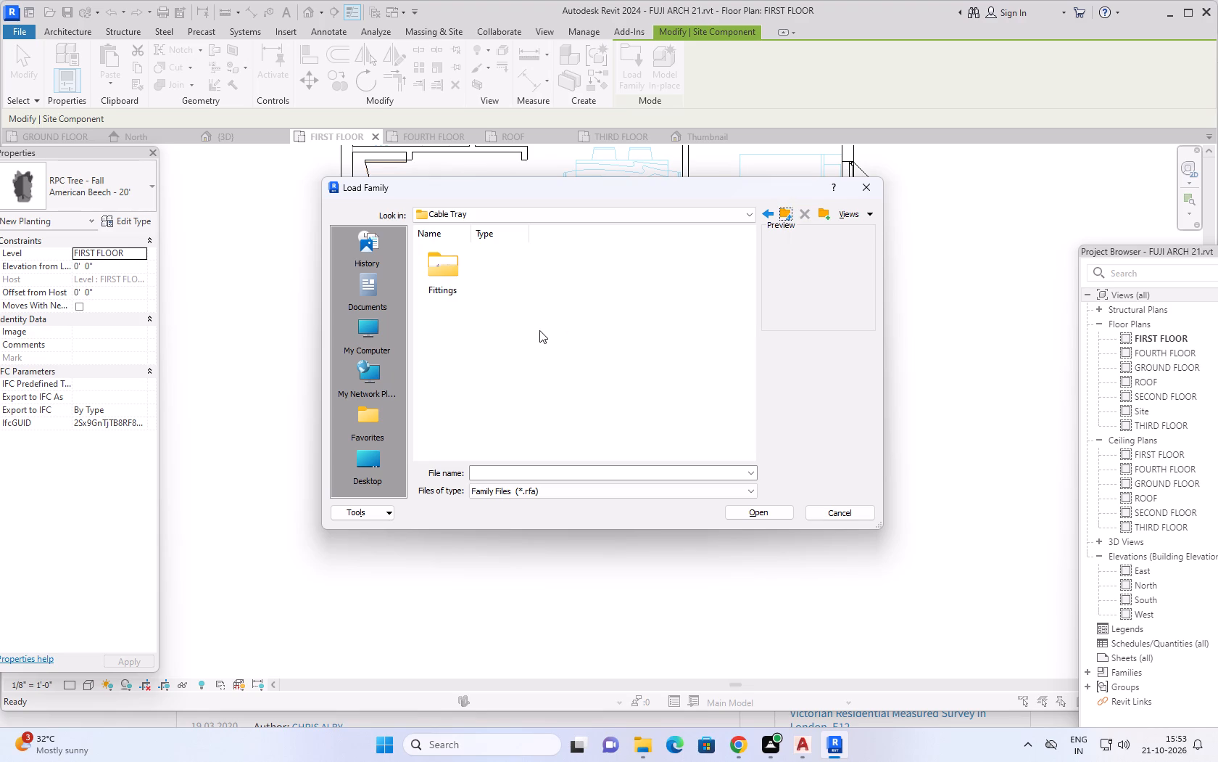
scroll(539, 330, "down", 3)
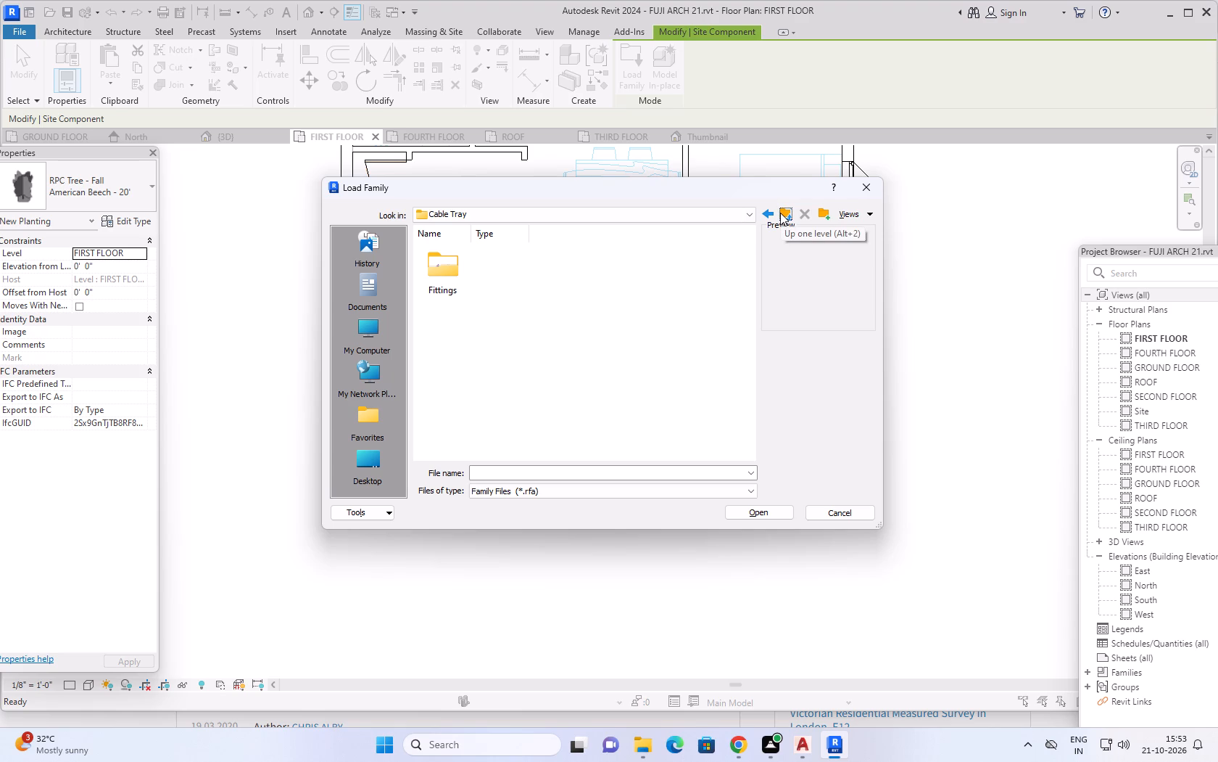
Scan the US library's folders and look at the Openings families.
left_click(780, 213)
scroll(594, 364, "down", 7)
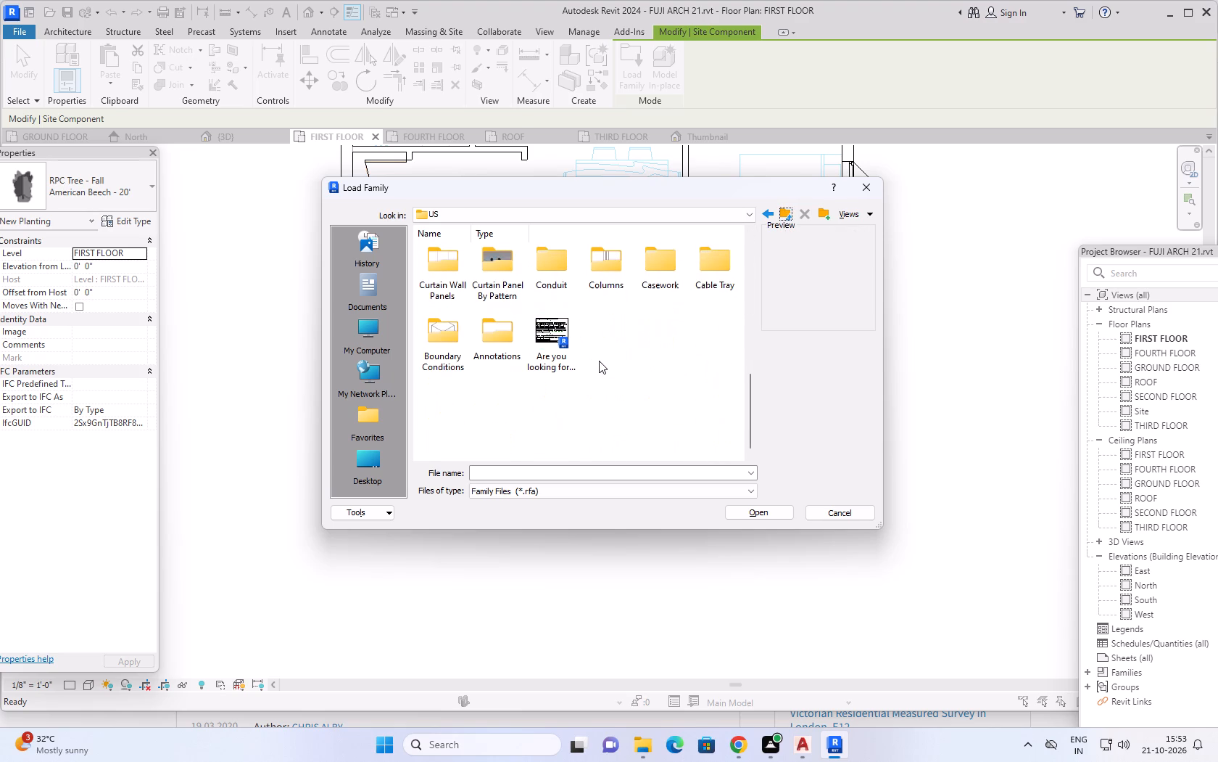
scroll(636, 355, "up", 1)
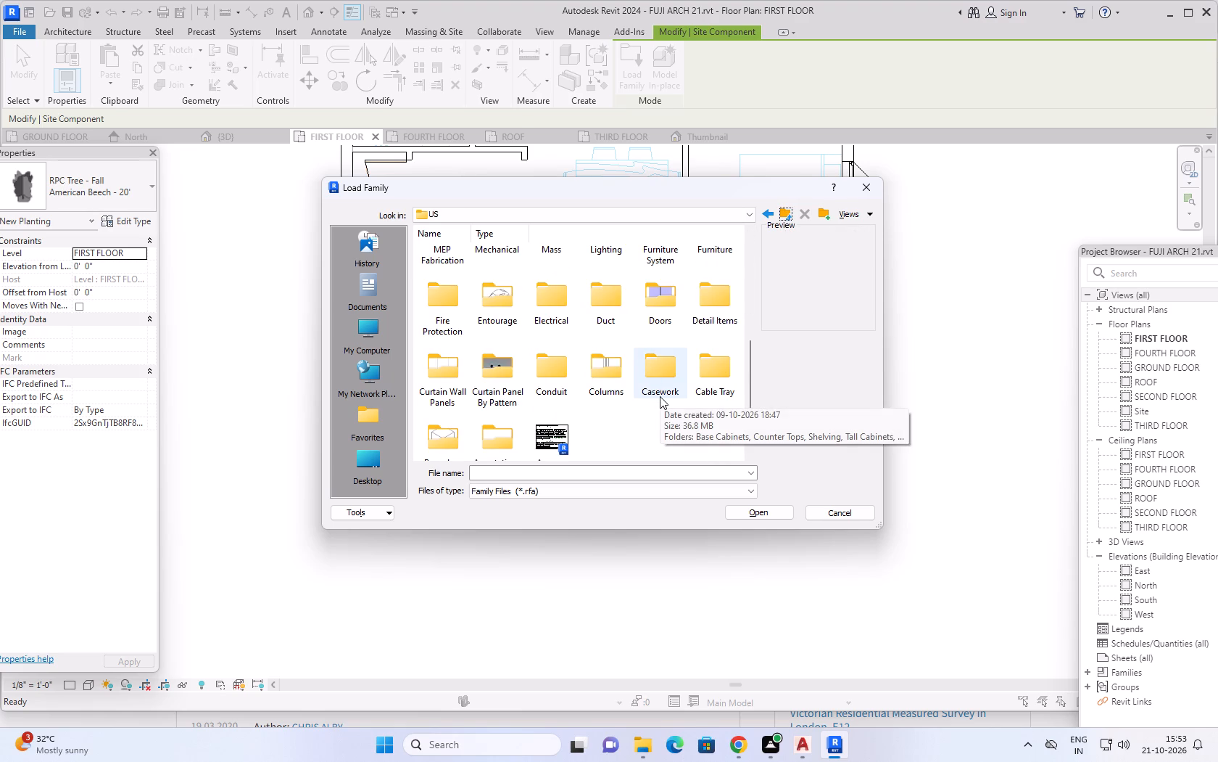
scroll(660, 396, "down", 1)
scroll(664, 377, "up", 1)
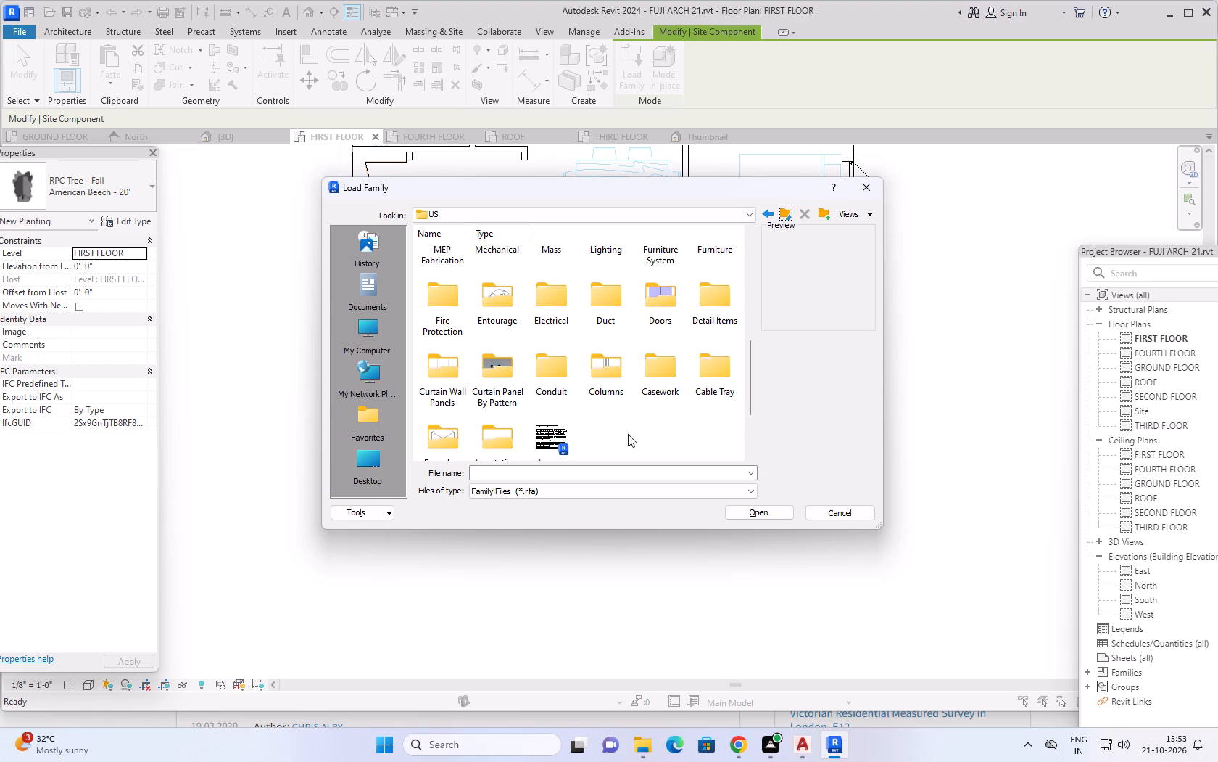
scroll(522, 369, "up", 1)
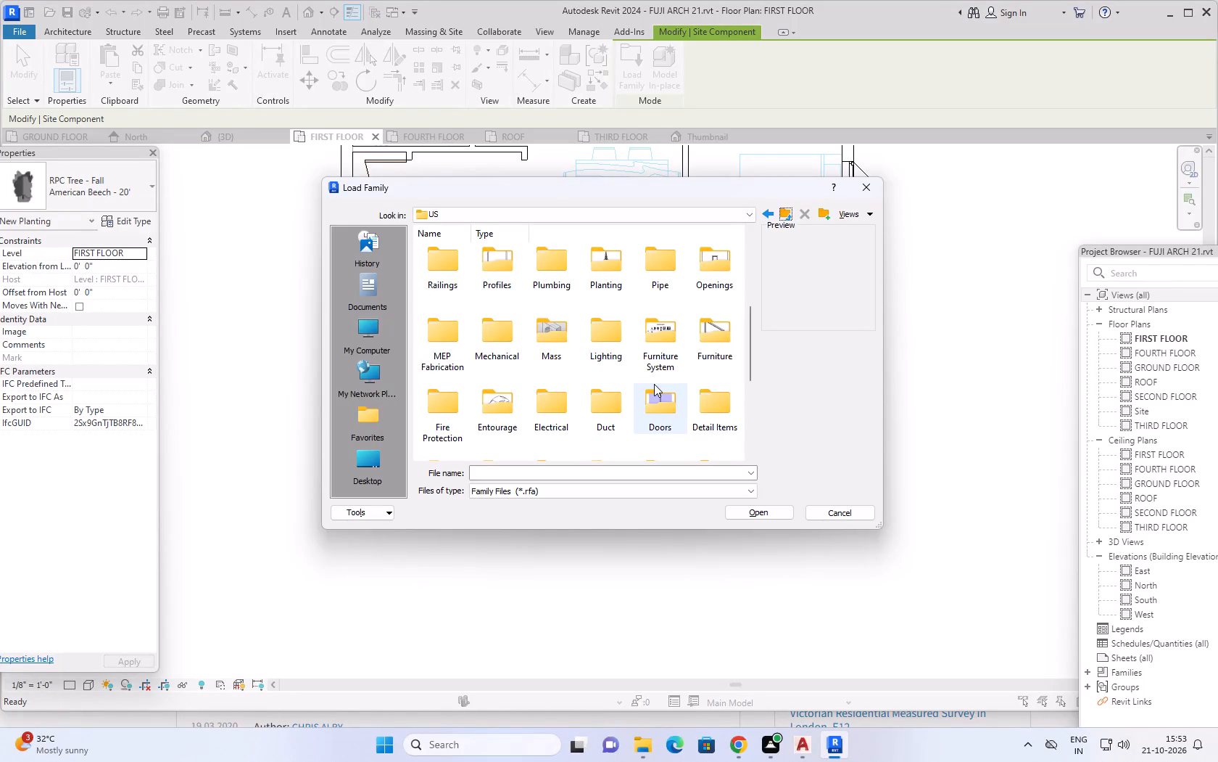
double_click(715, 272)
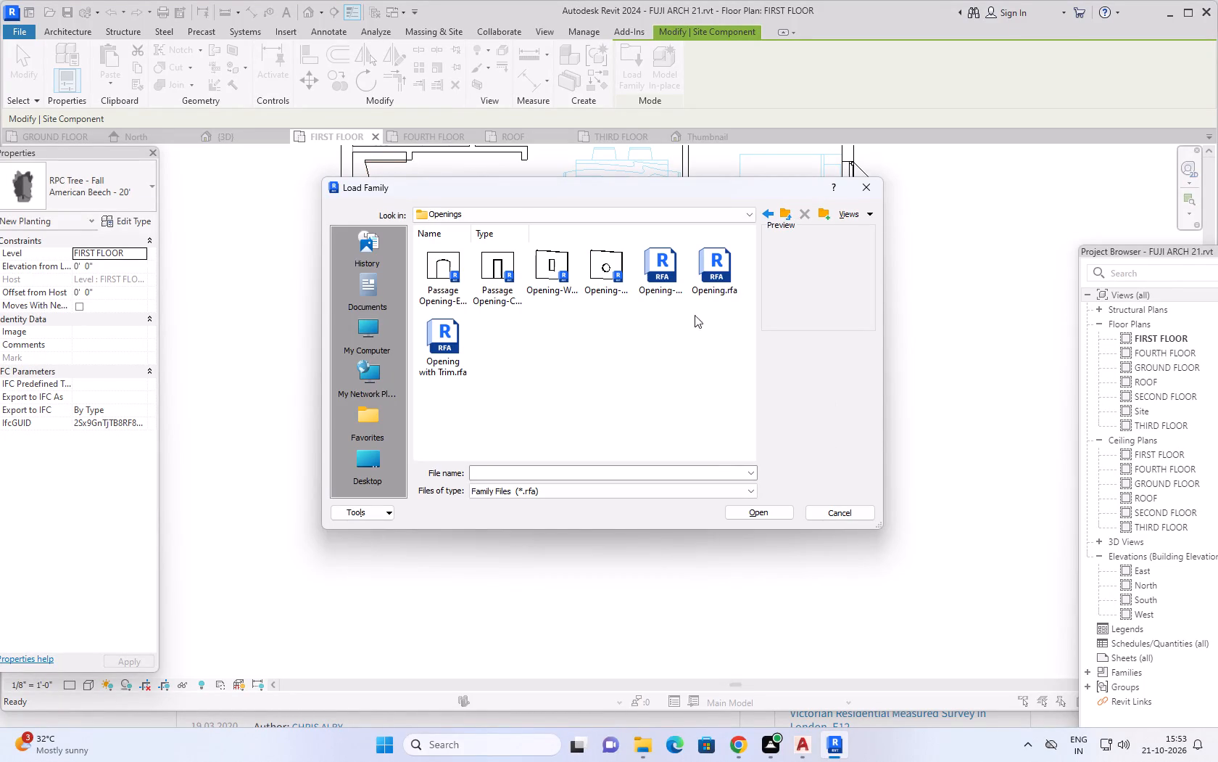
left_click(792, 215)
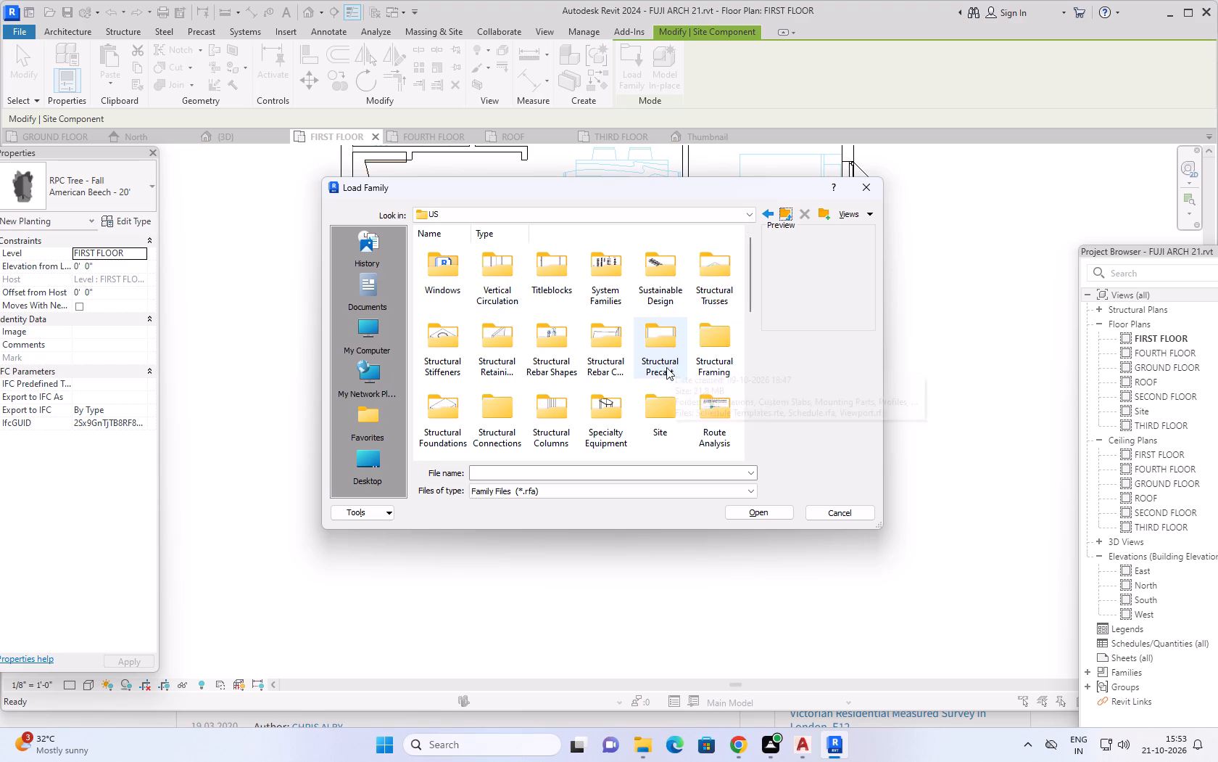
Look at the Sustainable Design families and the Vertical Circulation folder in the US library.
scroll(592, 362, "up", 8)
double_click(649, 271)
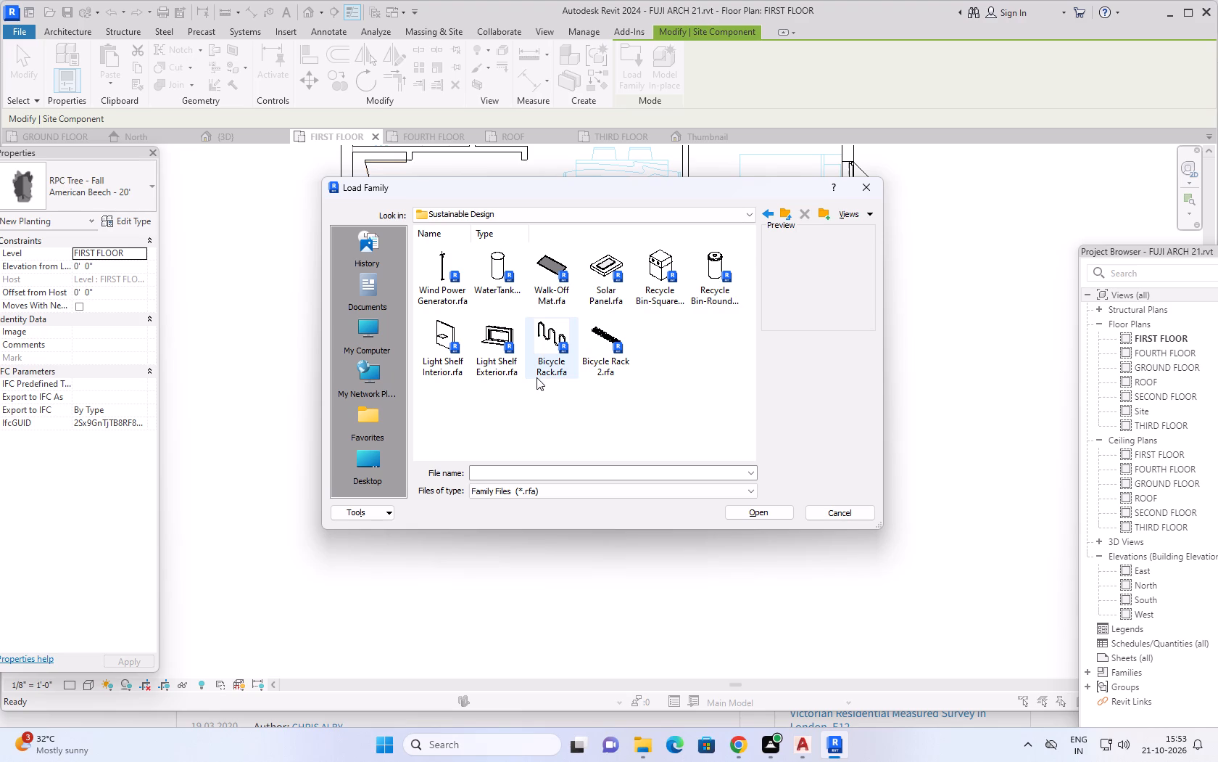
left_click(782, 214)
double_click(481, 280)
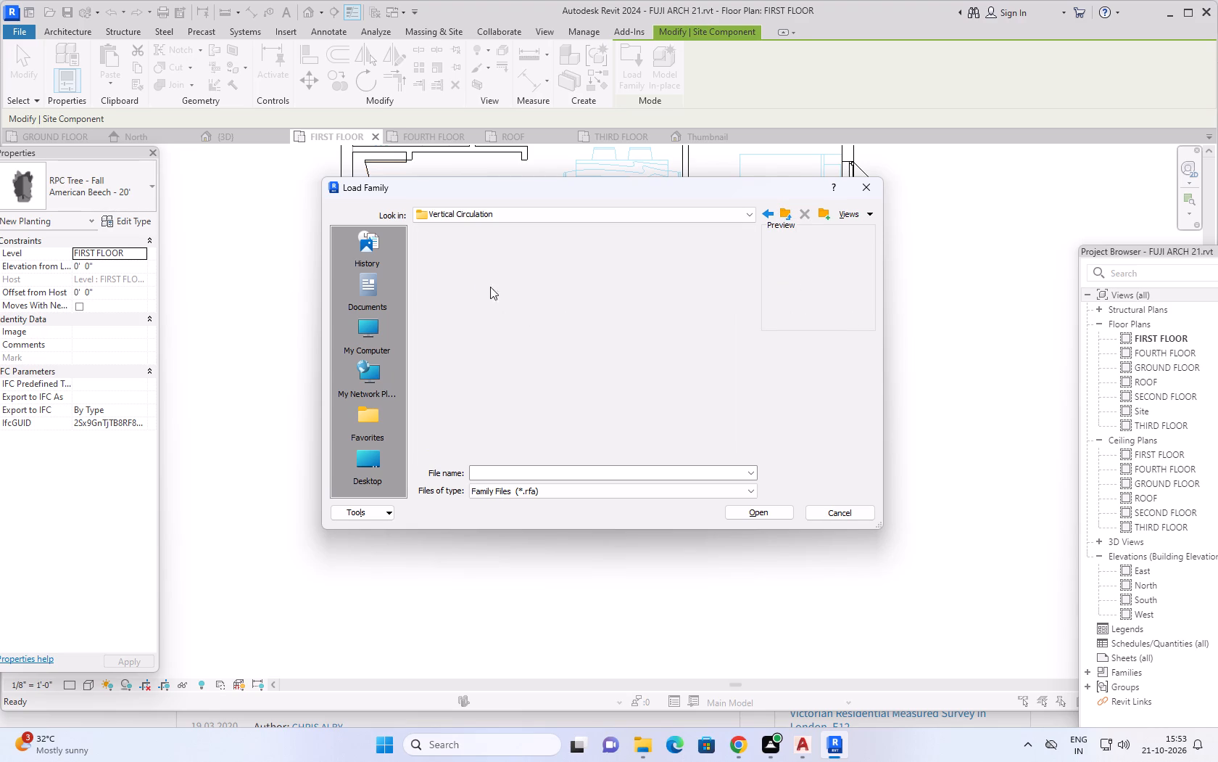
left_click(787, 213)
Look through the Titleblocks and Structural Trusses families in the US library.
double_click(558, 274)
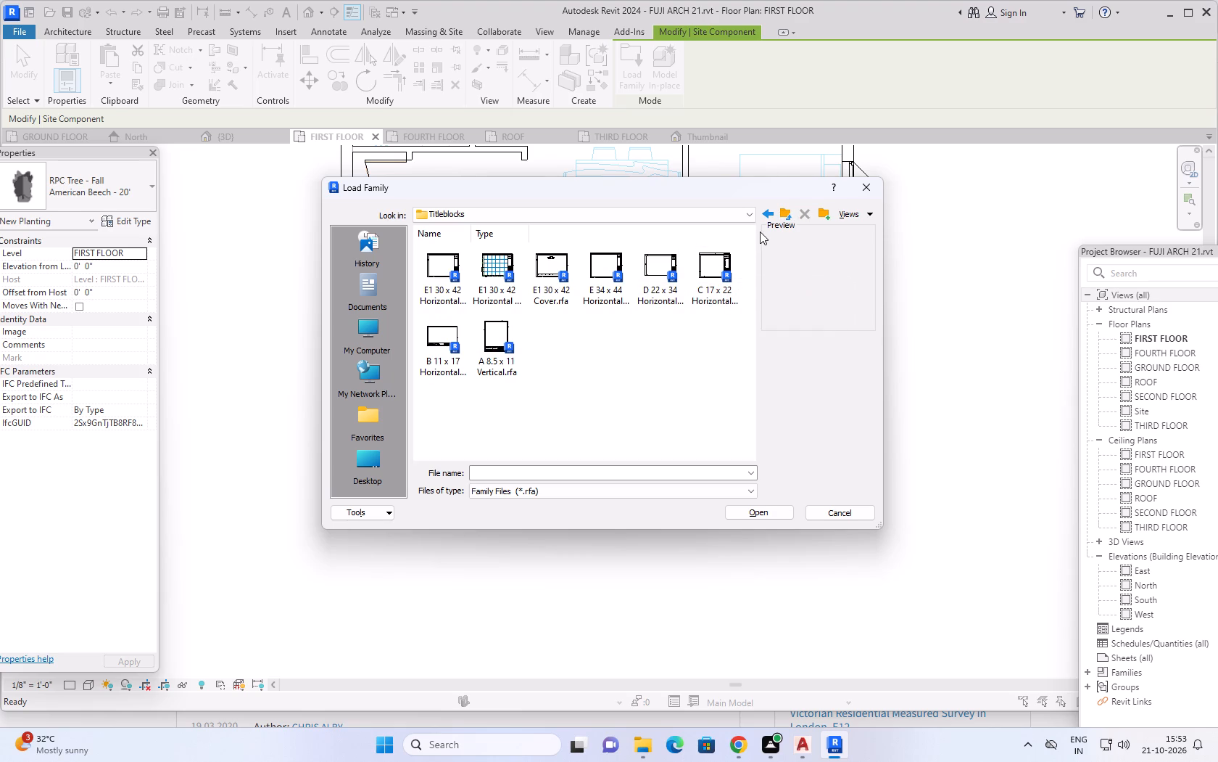
left_click(784, 214)
double_click(714, 275)
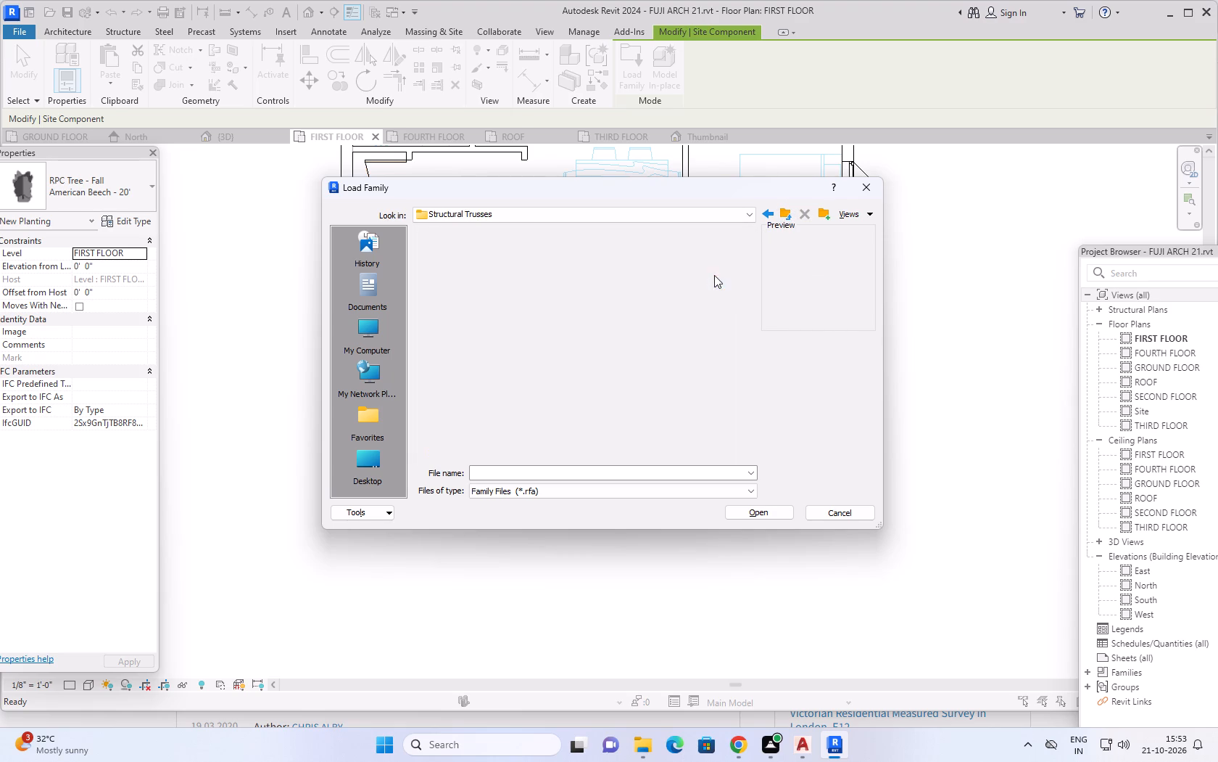
scroll(584, 311, "down", 6)
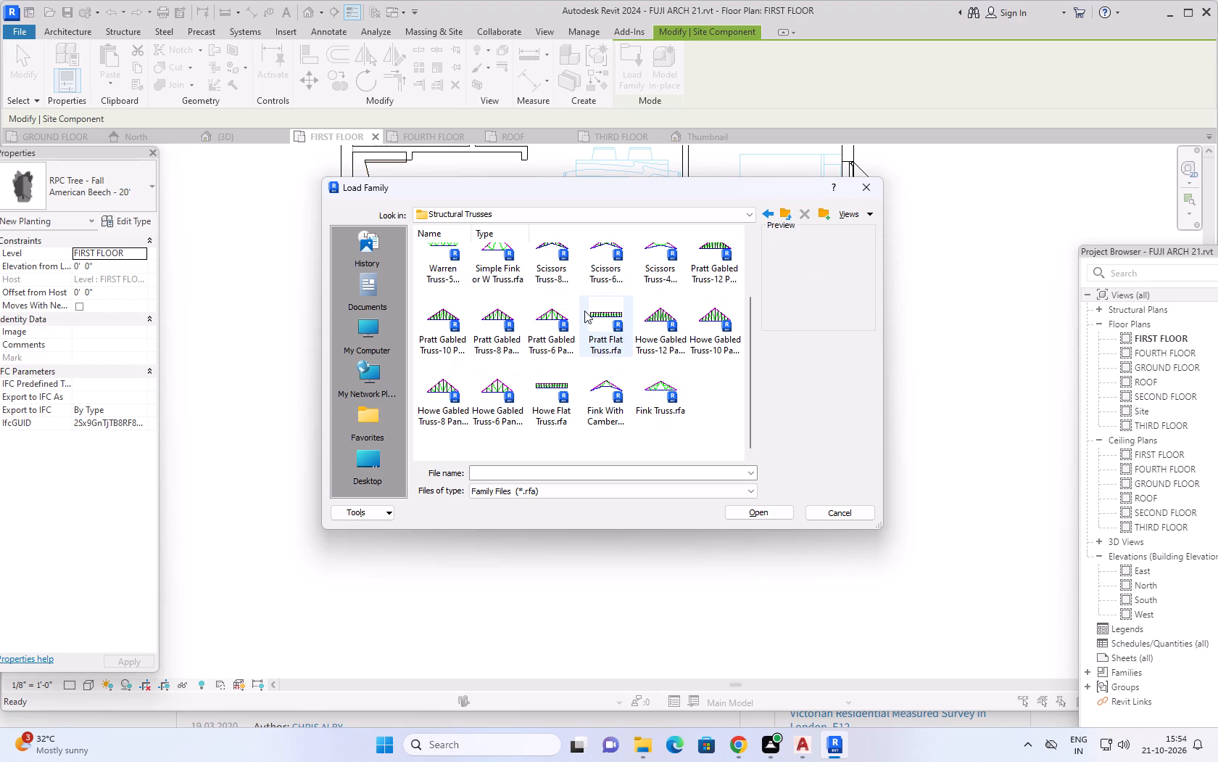
scroll(649, 303, "up", 2)
left_click(781, 213)
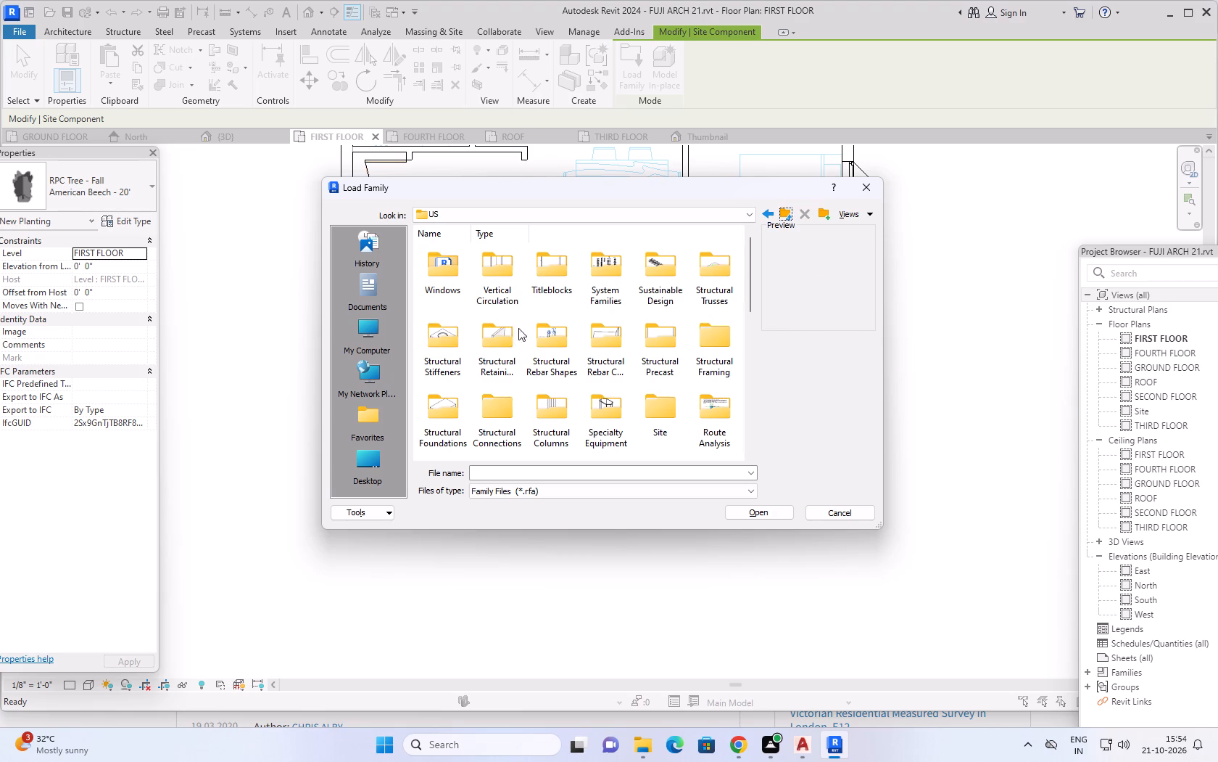
Look at the Structural Stiffeners families and the Office Equipment families under Specialty Equipment in the US library.
double_click(429, 332)
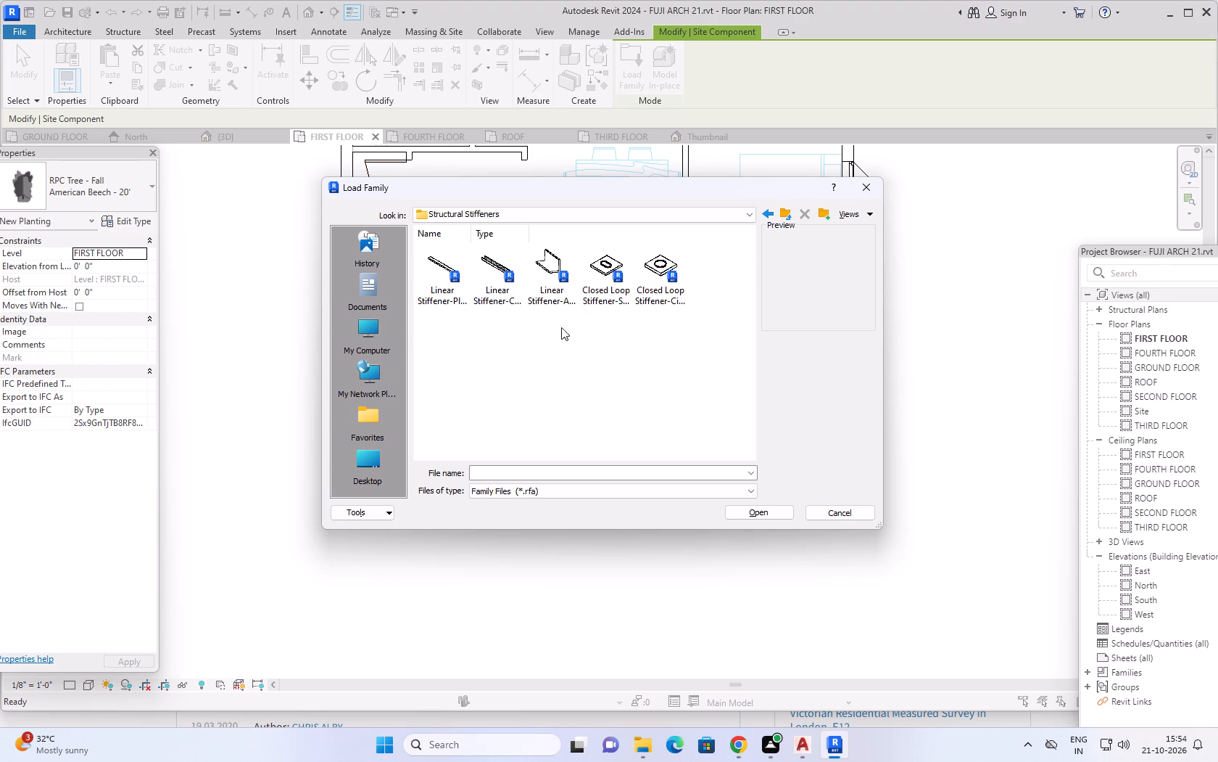
left_click(792, 213)
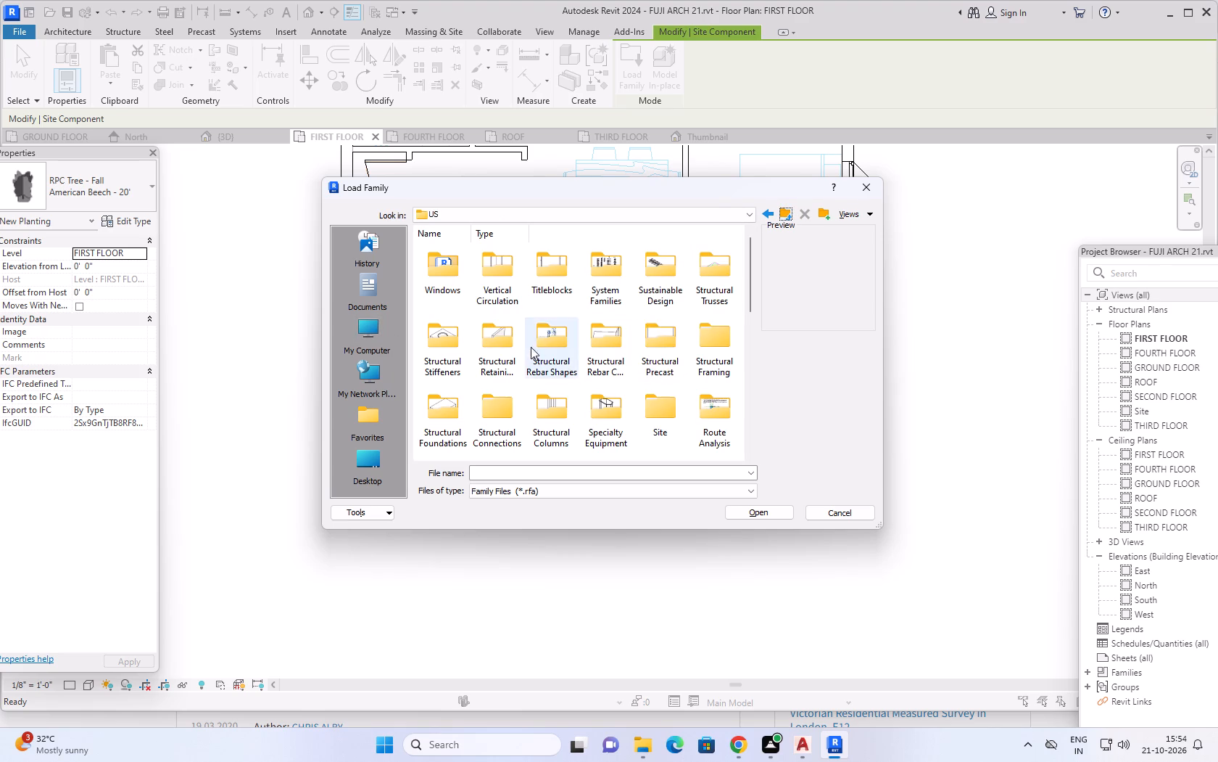
scroll(647, 353, "down", 1)
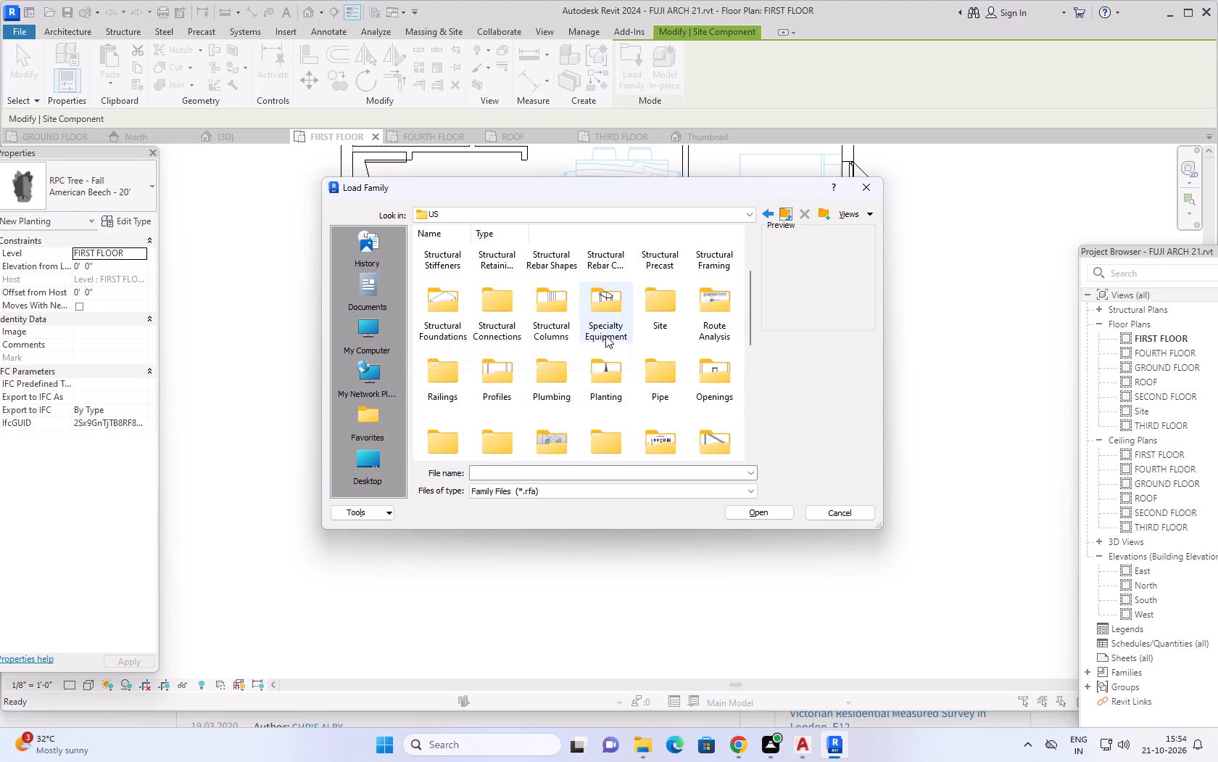
double_click(607, 297)
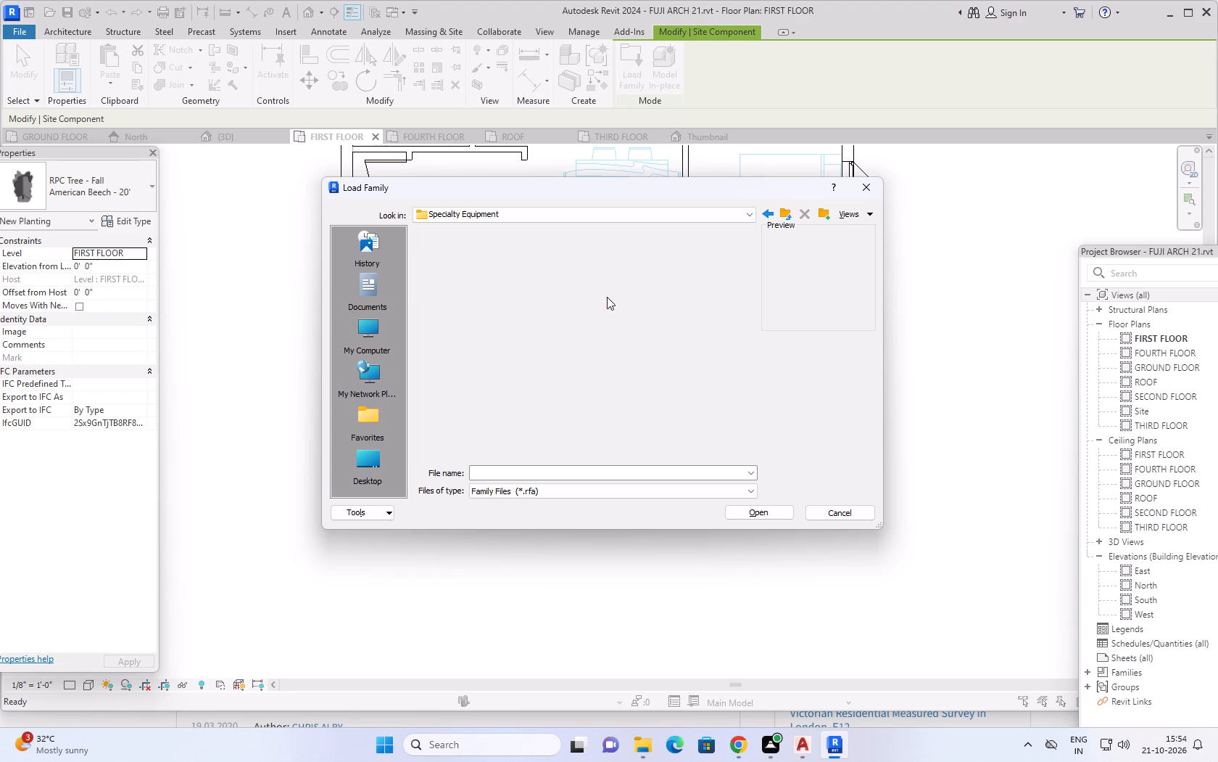
scroll(478, 312, "down", 4)
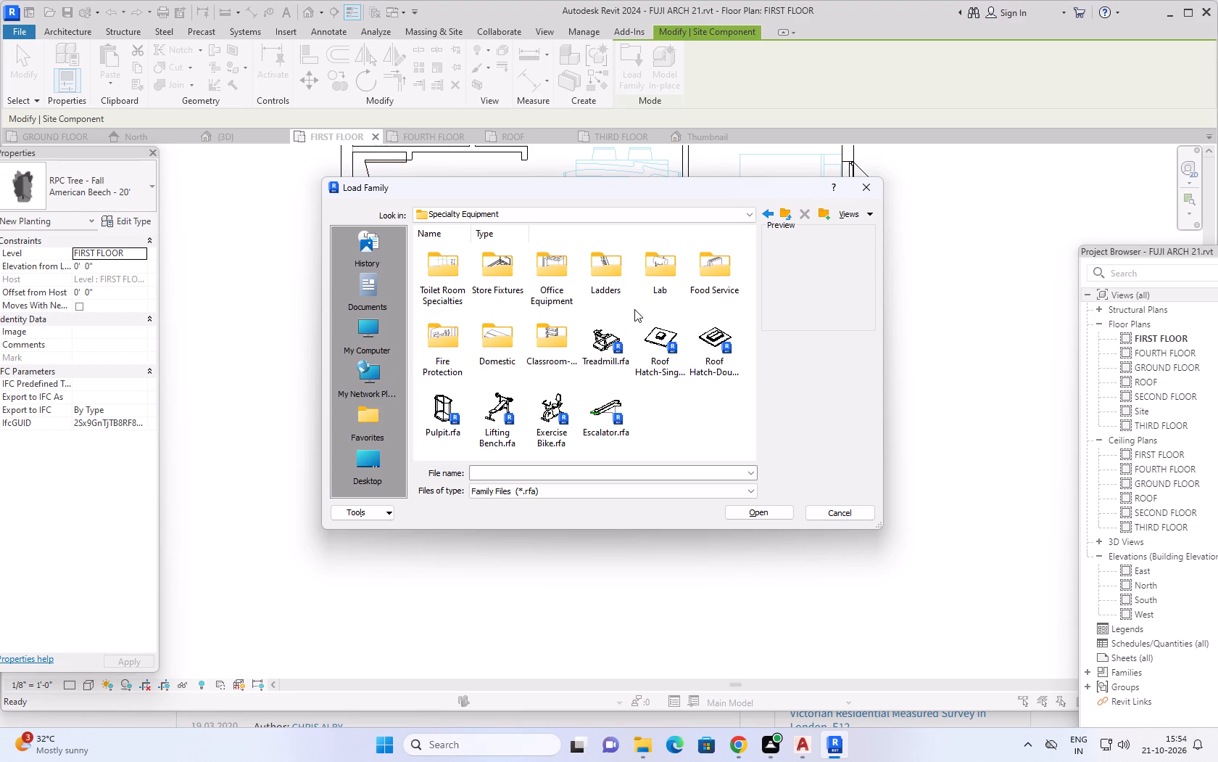
scroll(626, 370, "down", 3)
double_click(528, 266)
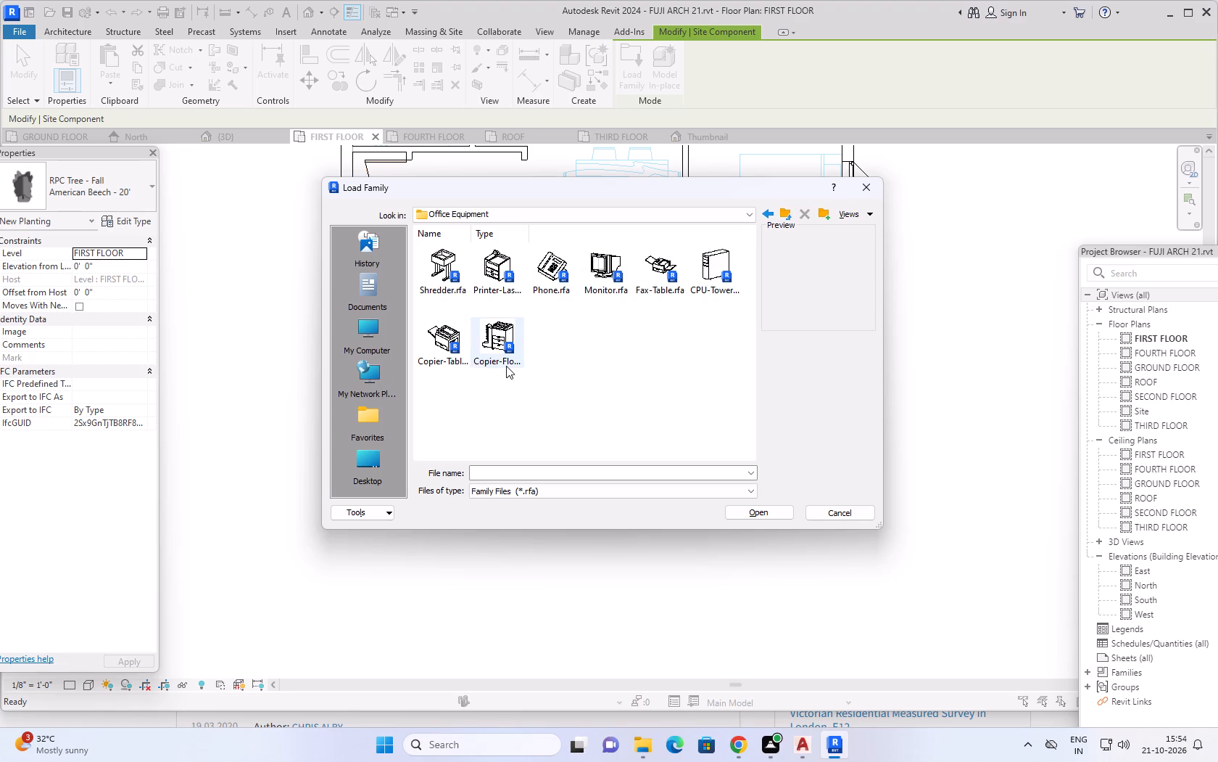
left_click(779, 211)
Look through the Store Fixtures families in the Specialty Equipment folder.
double_click(490, 275)
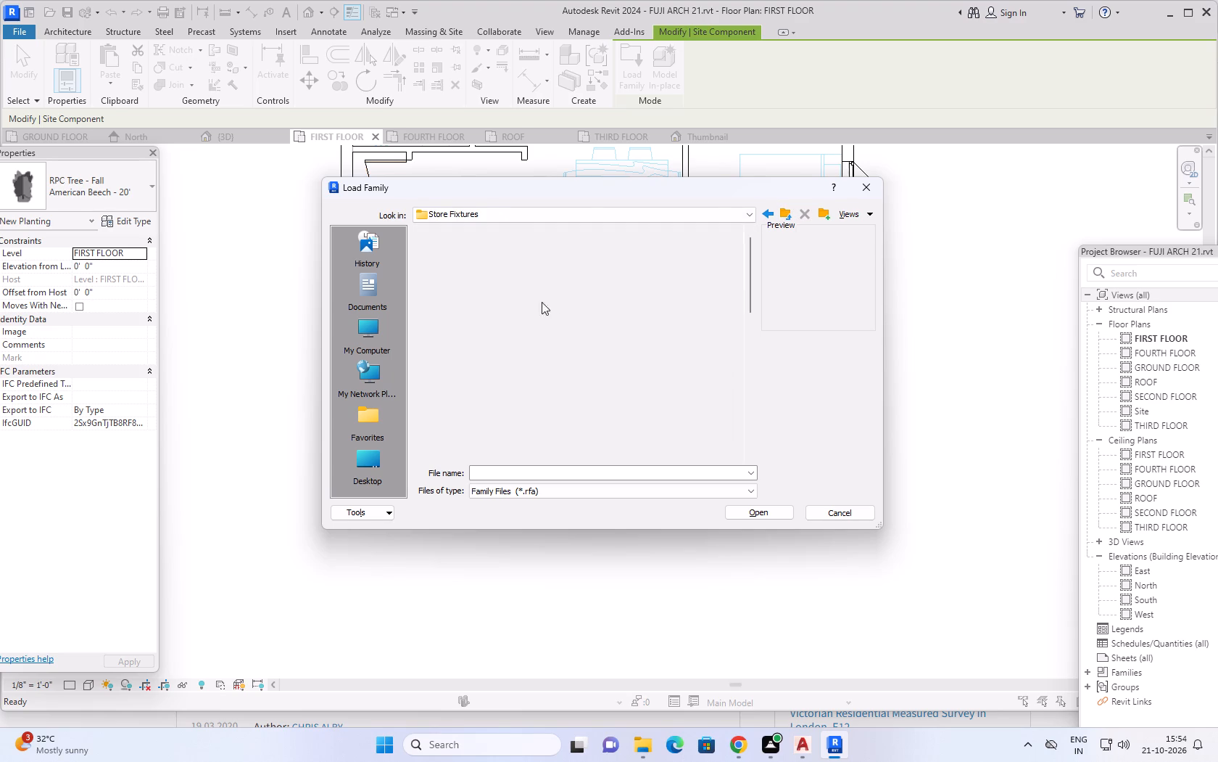
scroll(572, 329, "down", 6)
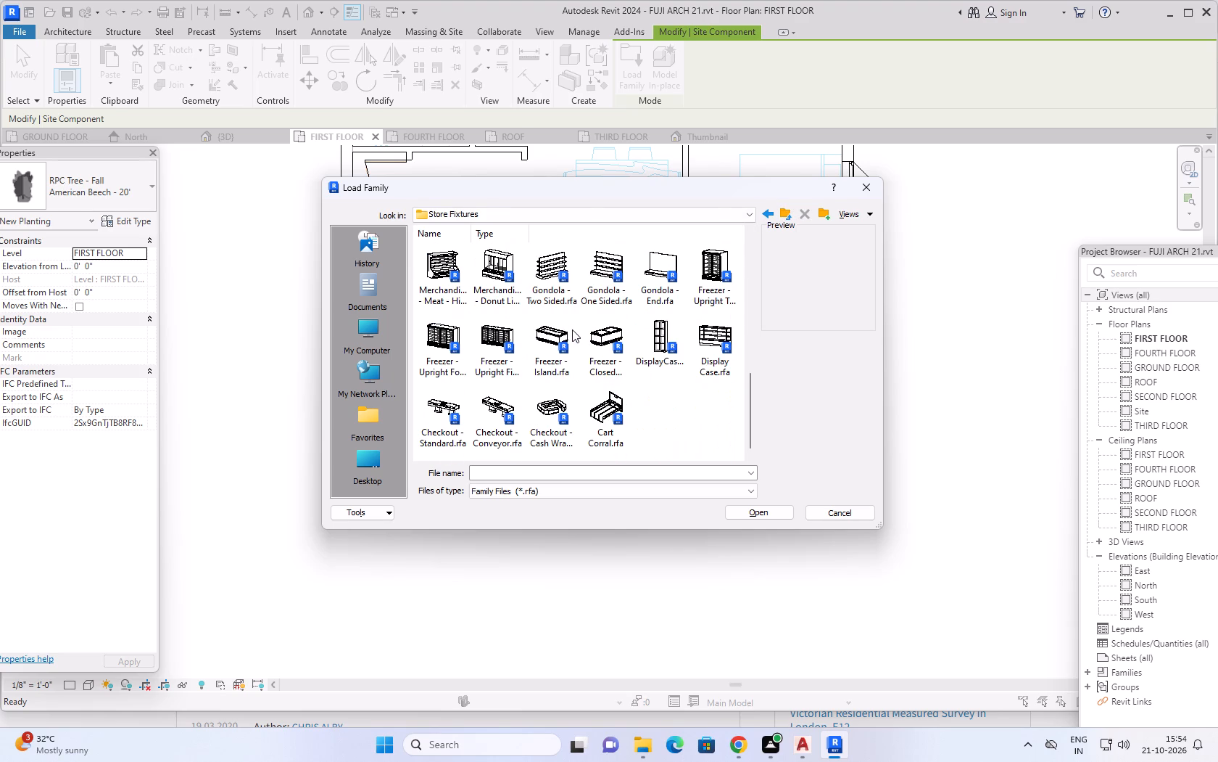
scroll(572, 329, "down", 3)
scroll(674, 421, "up", 2)
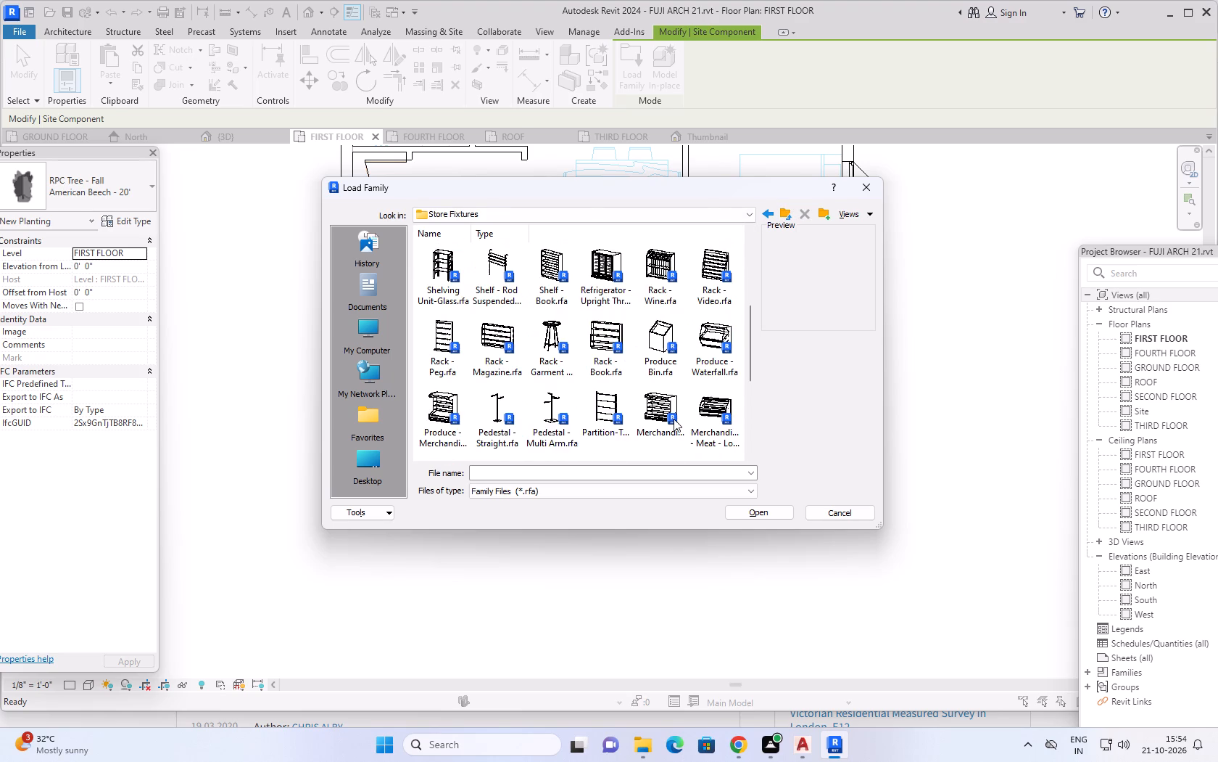
scroll(674, 419, "up", 7)
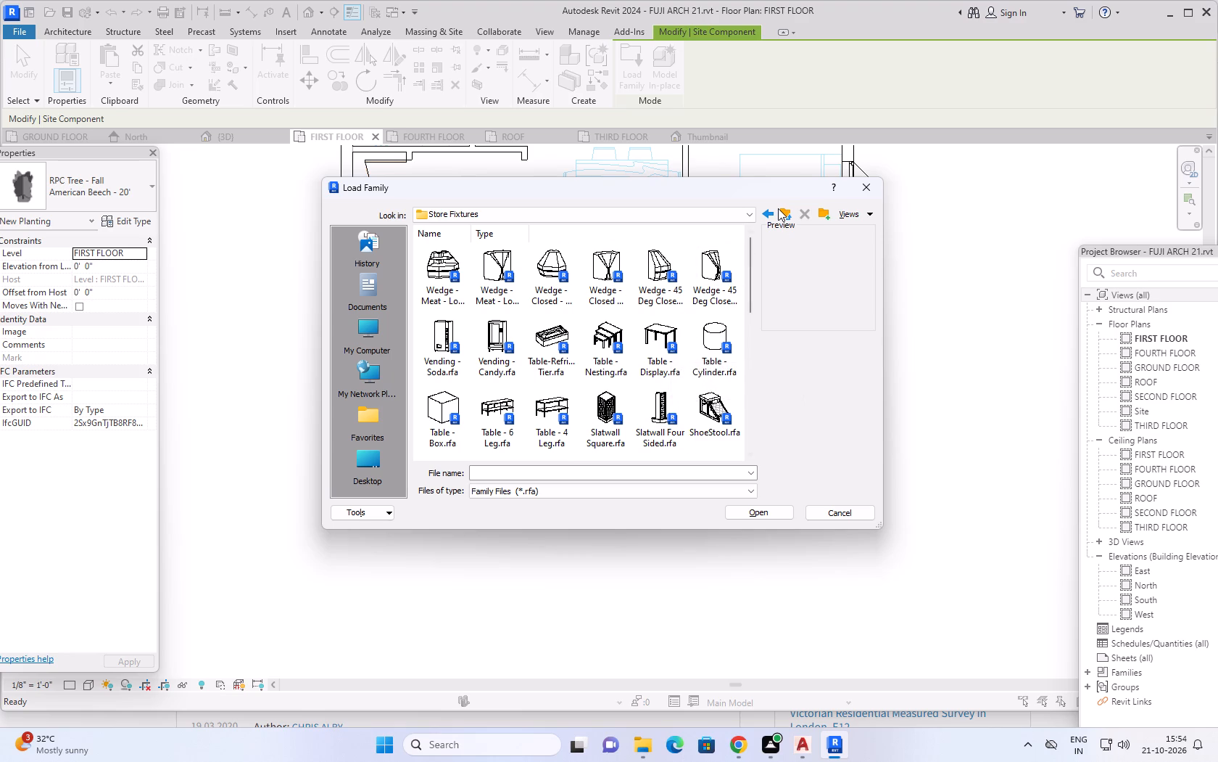
left_click(778, 208)
left_click(778, 210)
left_click(785, 211)
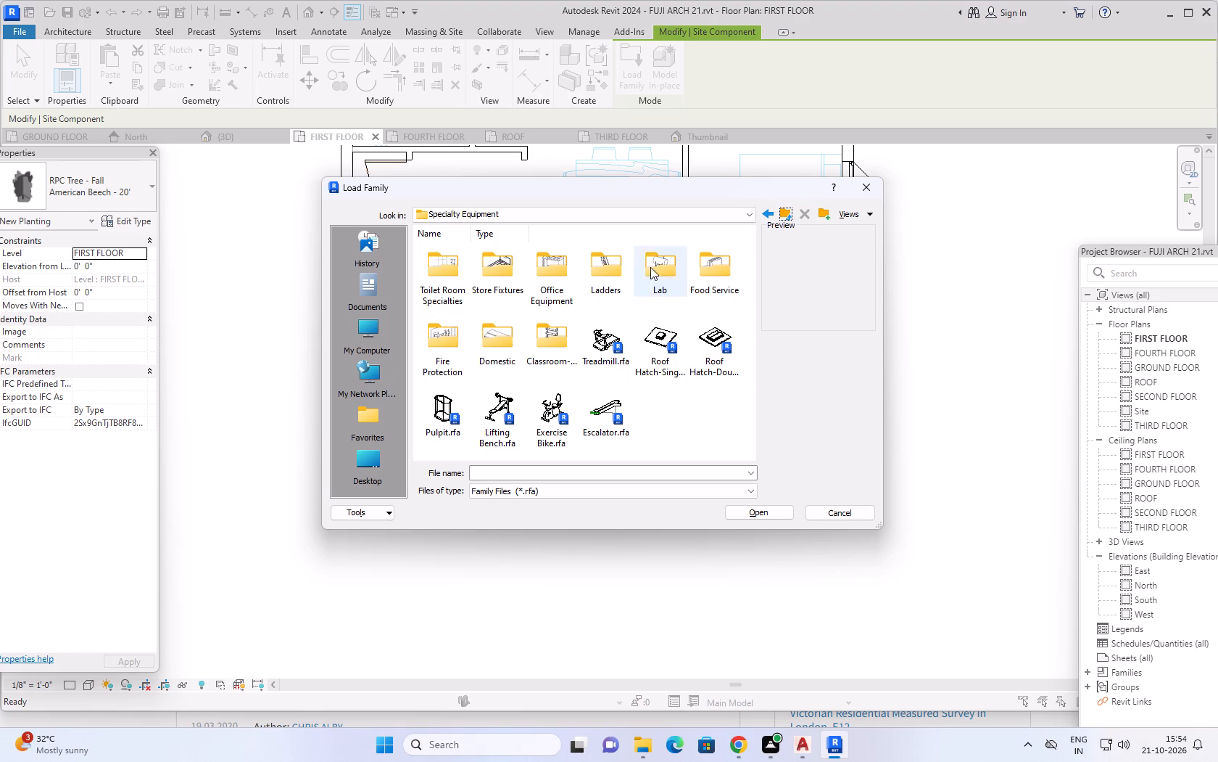
scroll(523, 319, "up", 4)
Look at the Toilet Room Specialties and Ladders families in the Specialty Equipment folder.
double_click(459, 287)
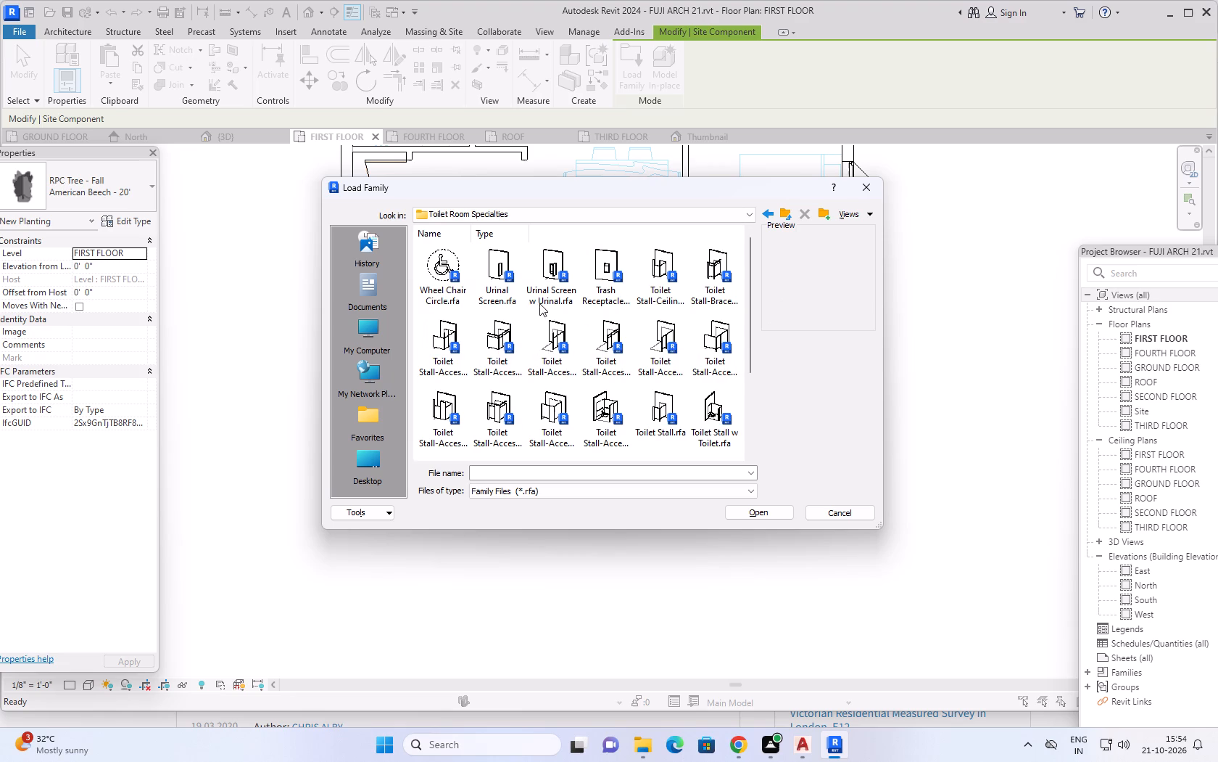
scroll(584, 327, "down", 4)
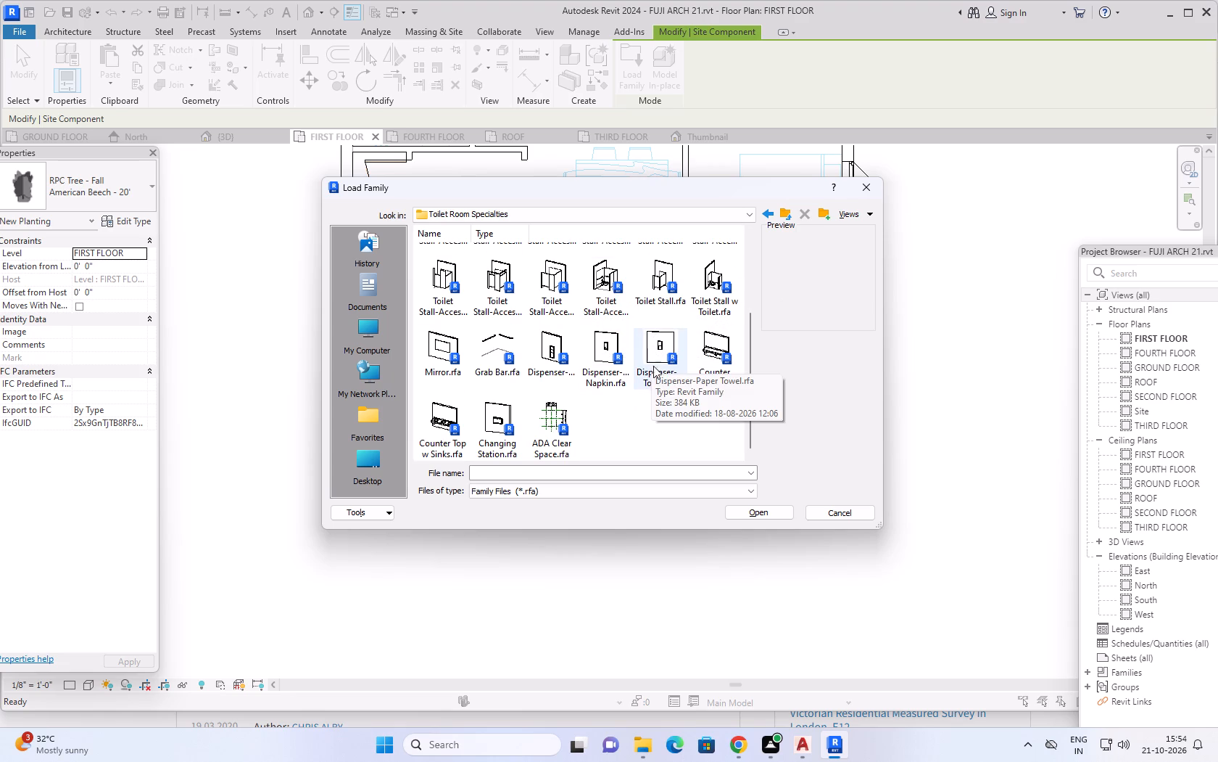
left_click(787, 213)
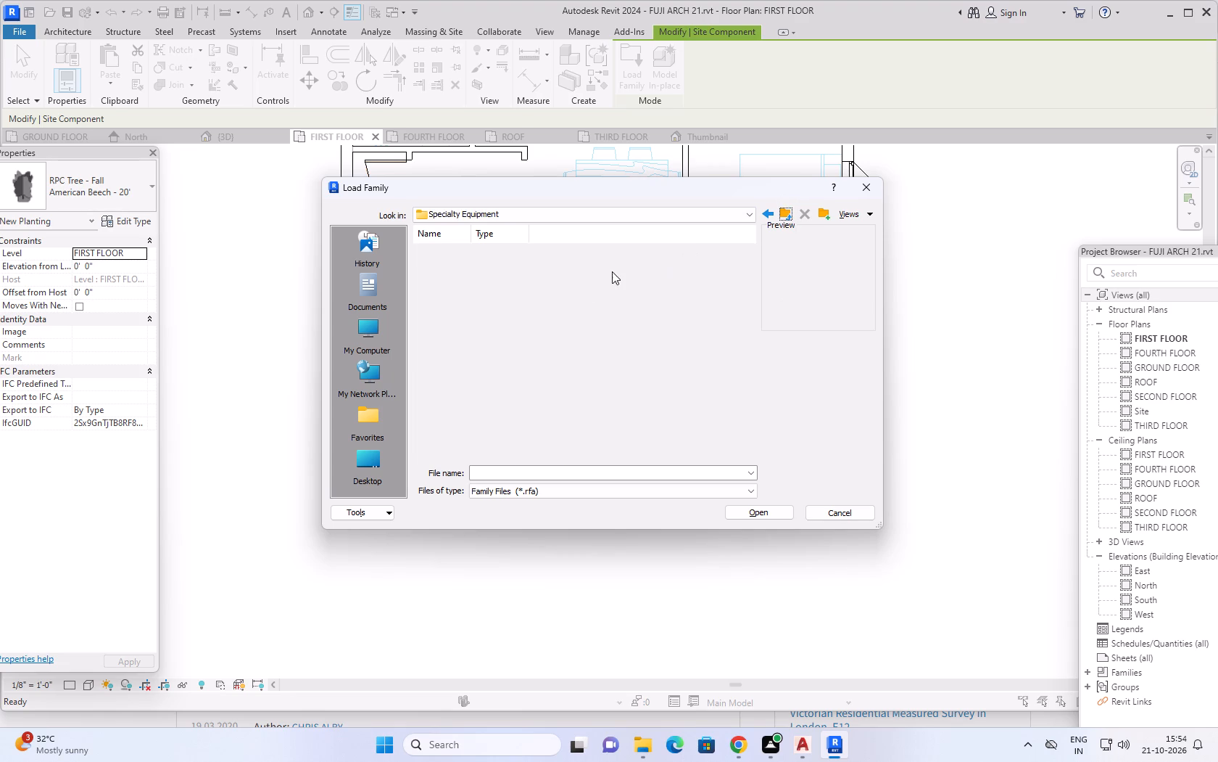
double_click(600, 276)
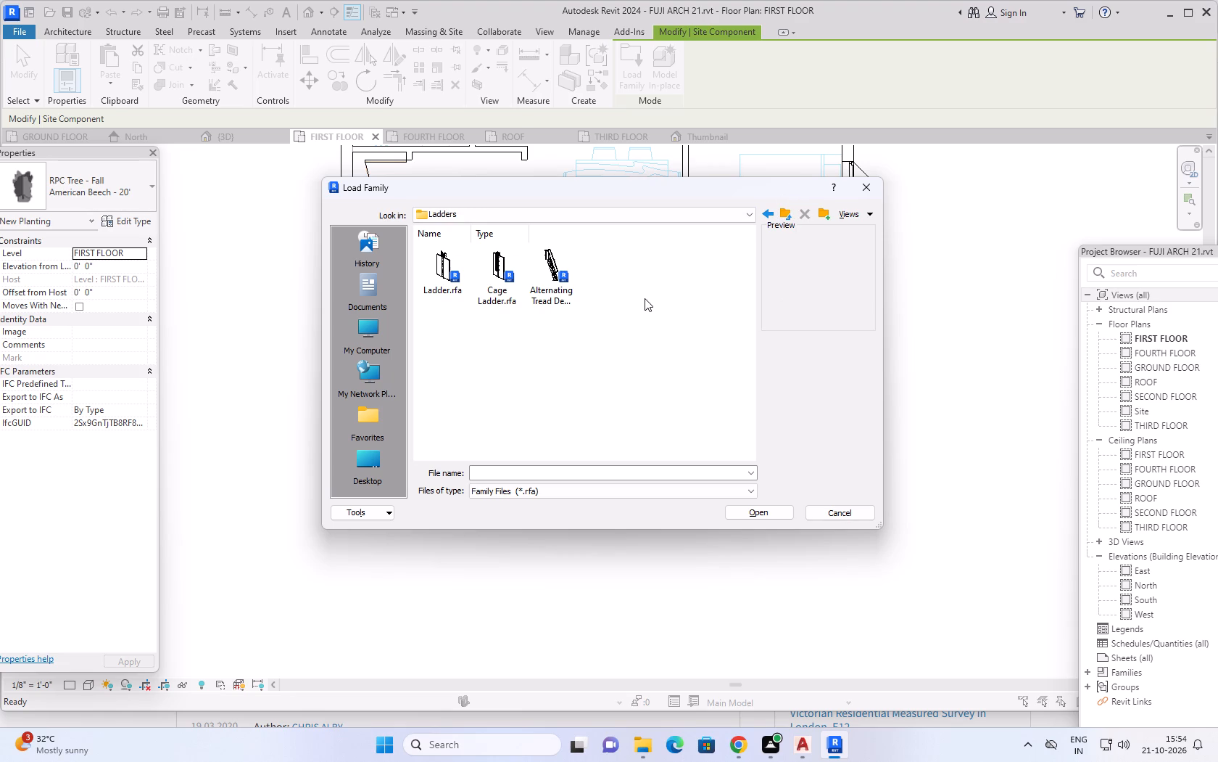
left_click(788, 212)
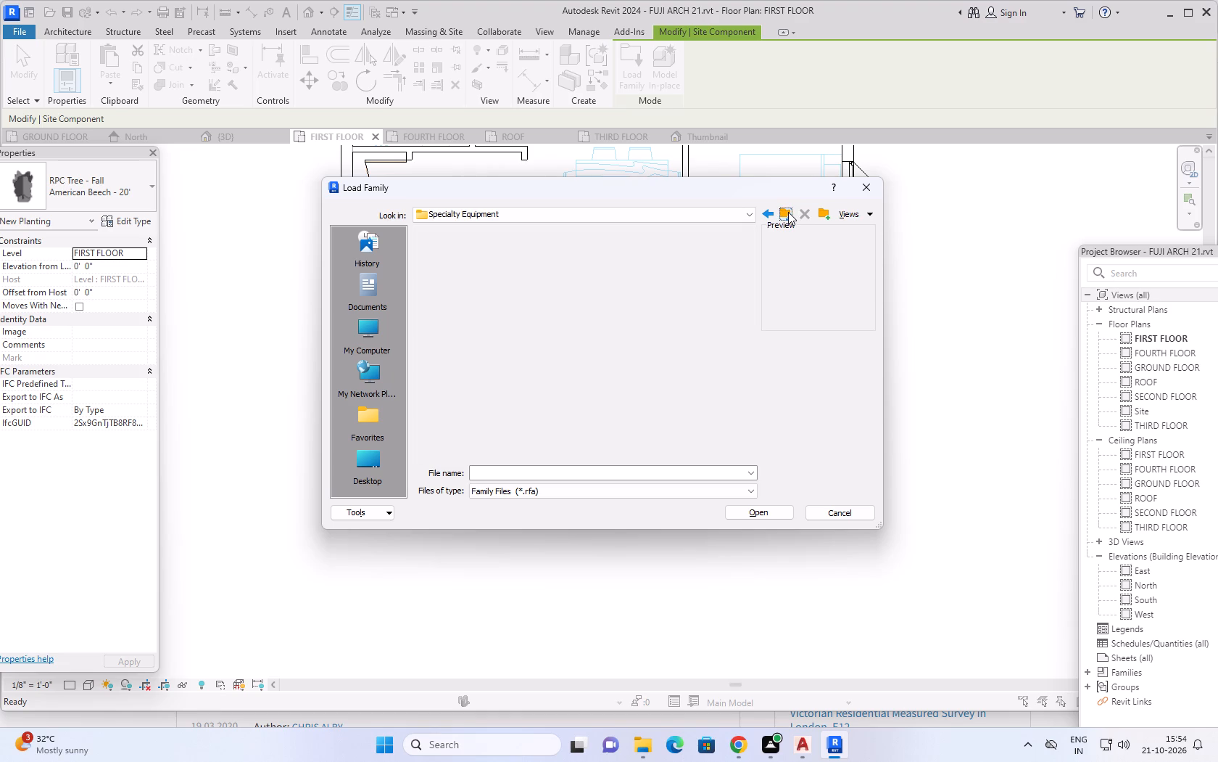
Look through the Lab and Food Service families in the Specialty Equipment folder.
double_click(658, 273)
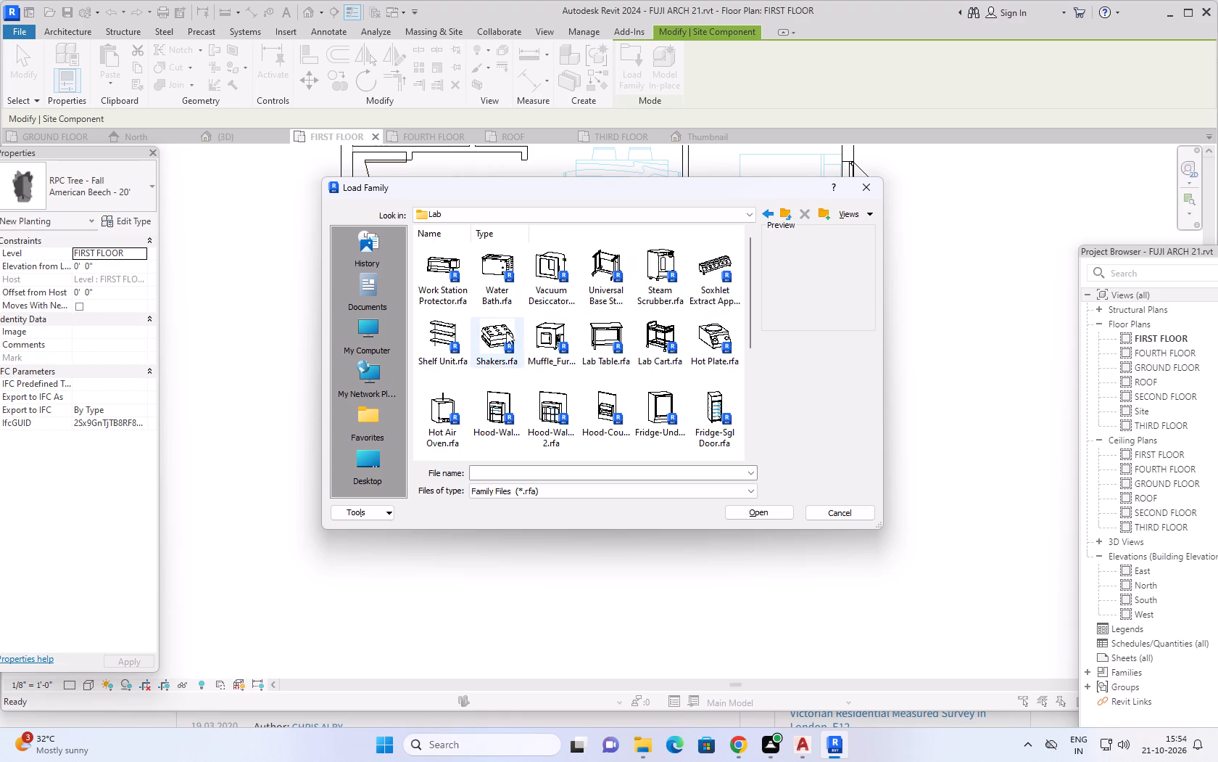
scroll(540, 320, "down", 2)
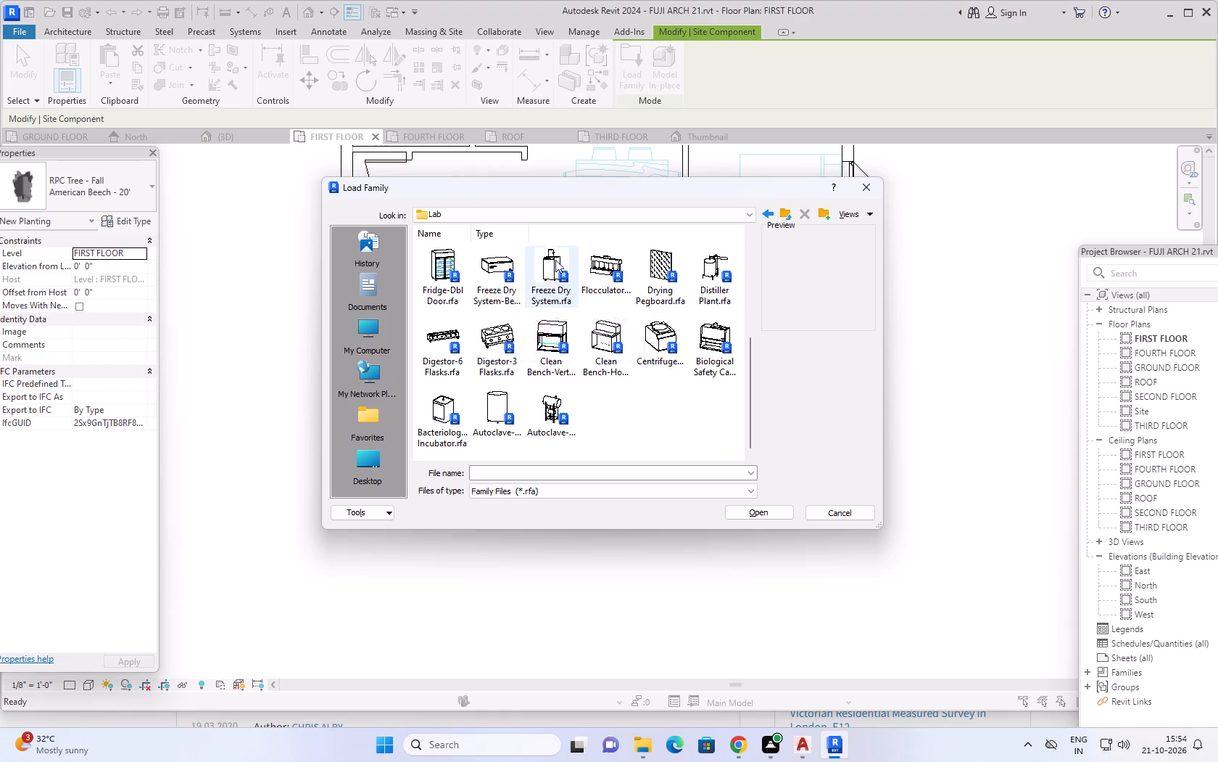
scroll(539, 370, "down", 3)
left_click(788, 207)
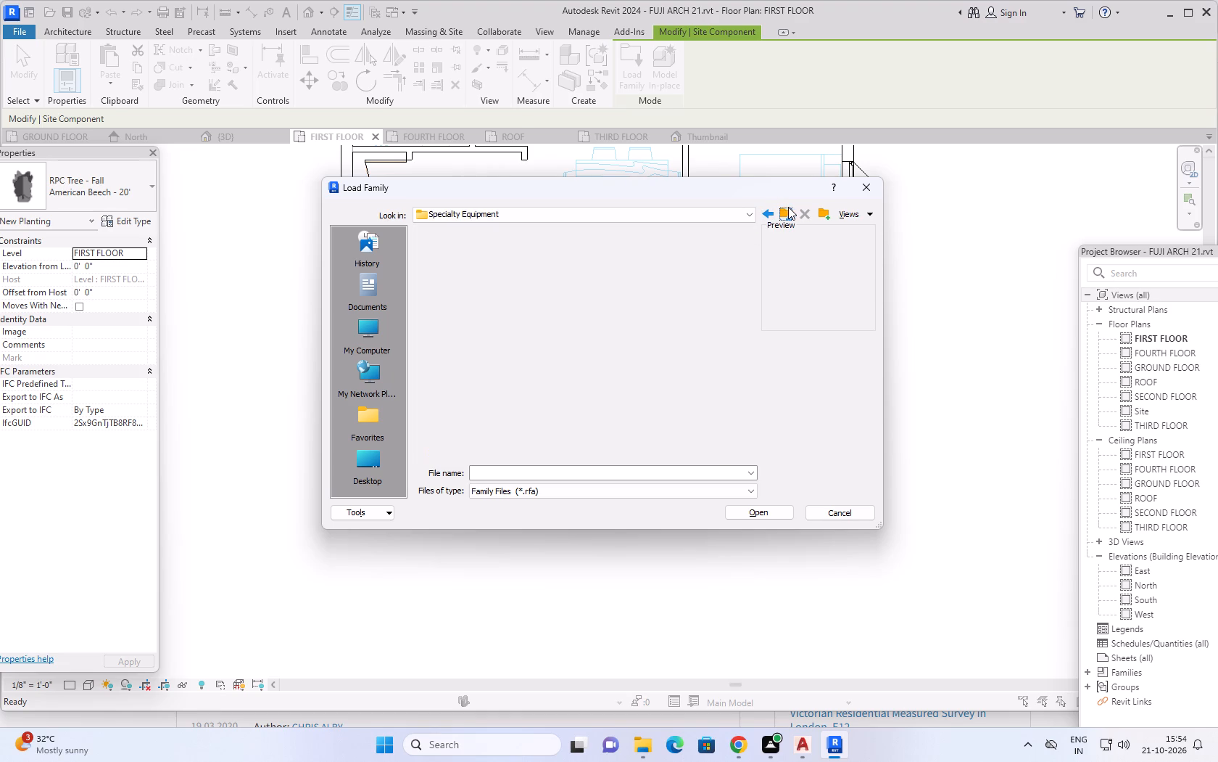
double_click(712, 269)
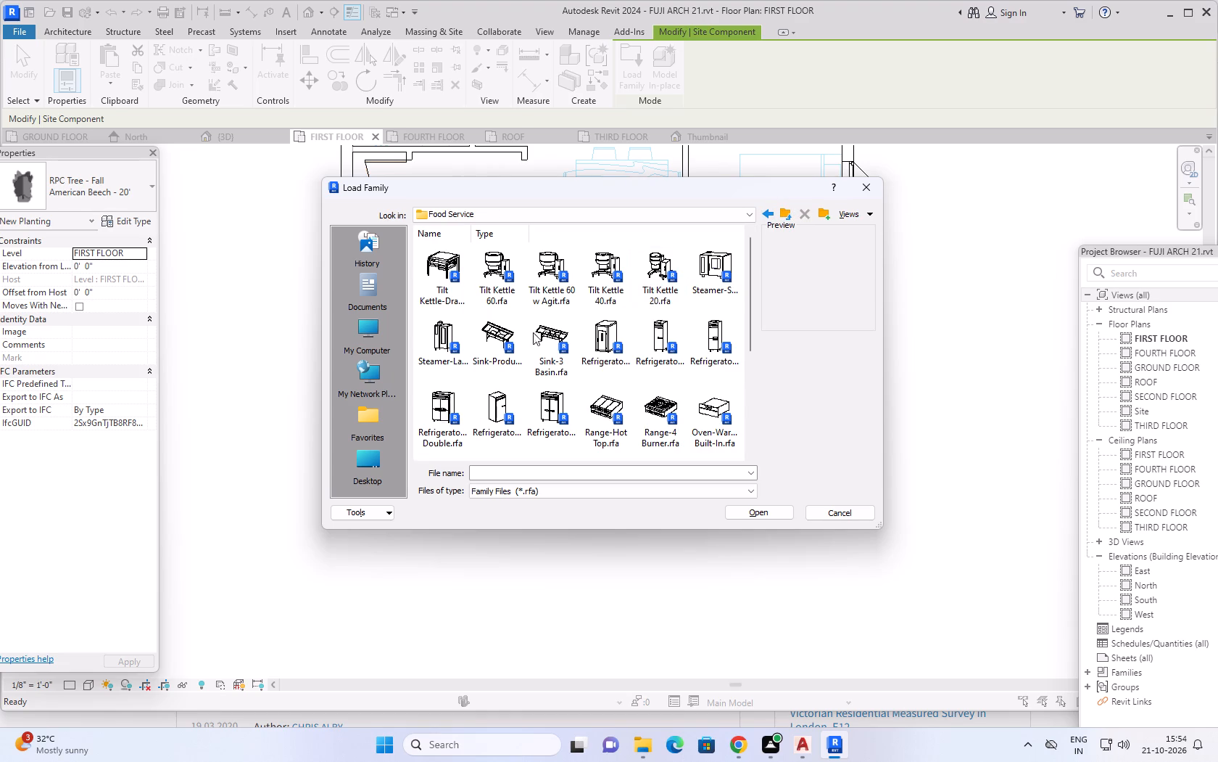
scroll(517, 330, "down", 6)
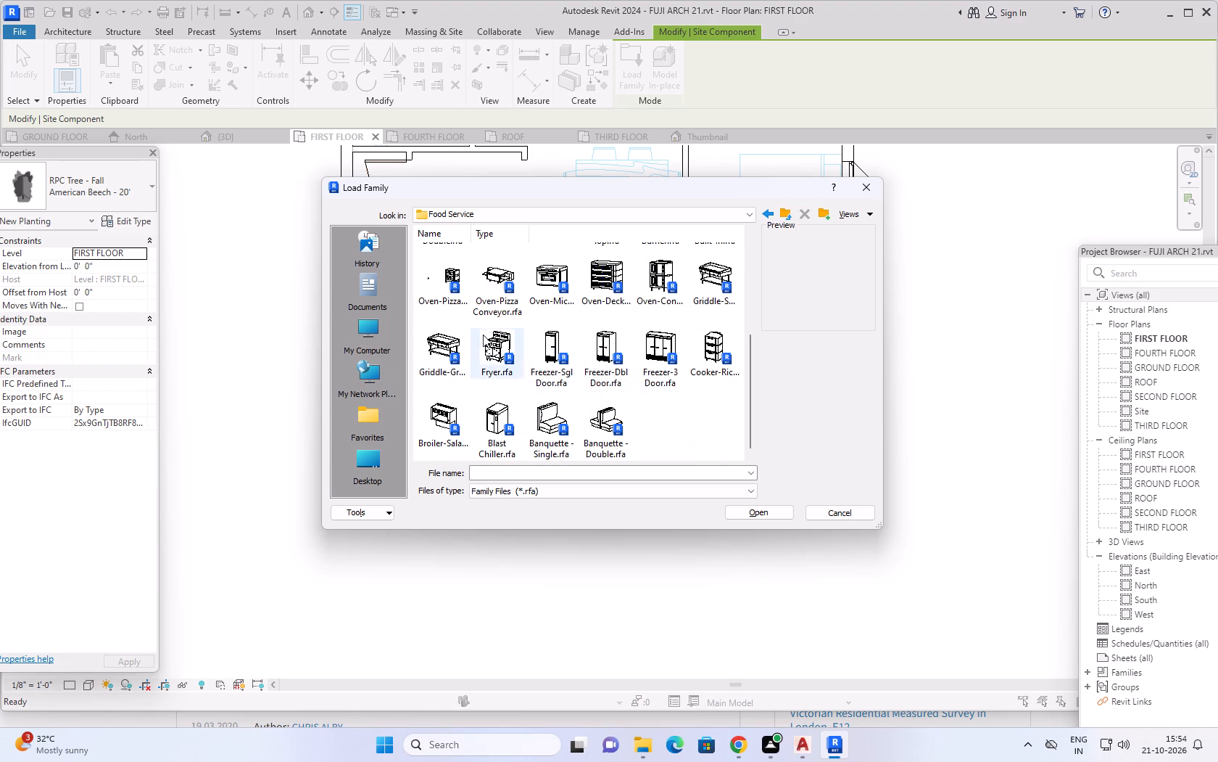
left_click(784, 213)
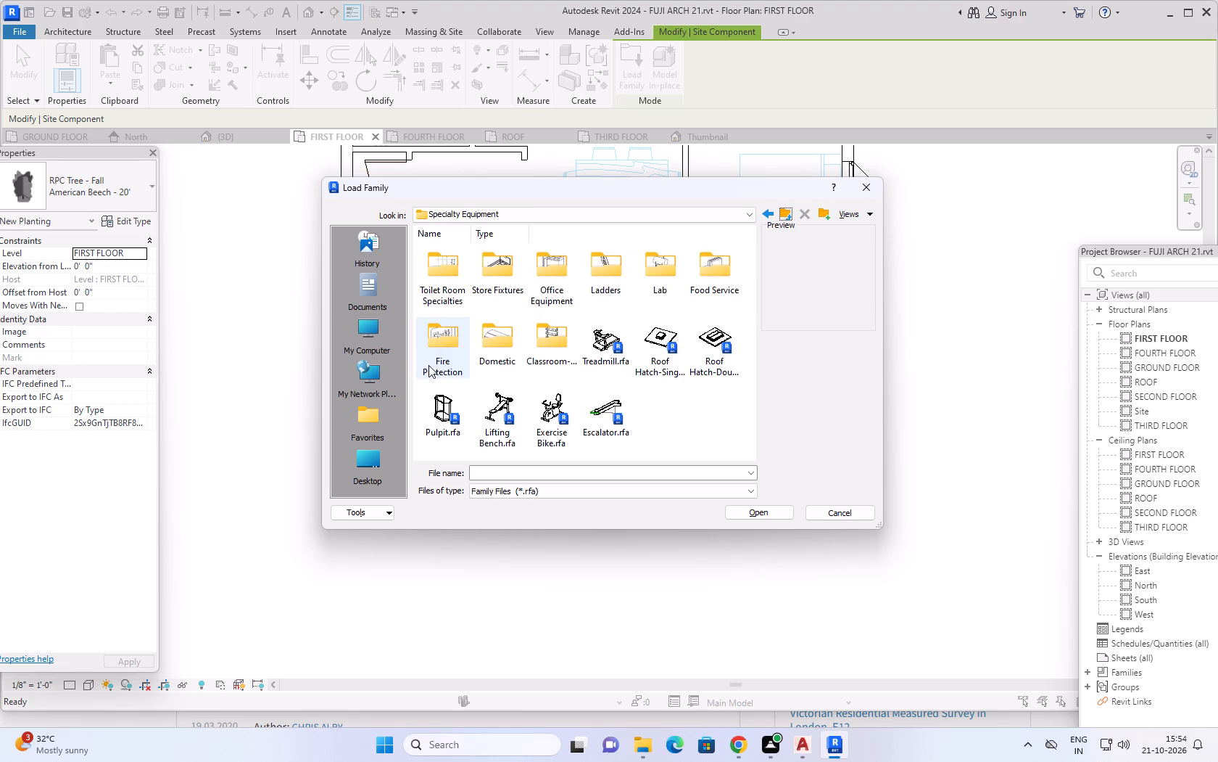
Look at the Fire Protection families and scan the Domestic appliance families in the Specialty Equipment folder.
double_click(444, 337)
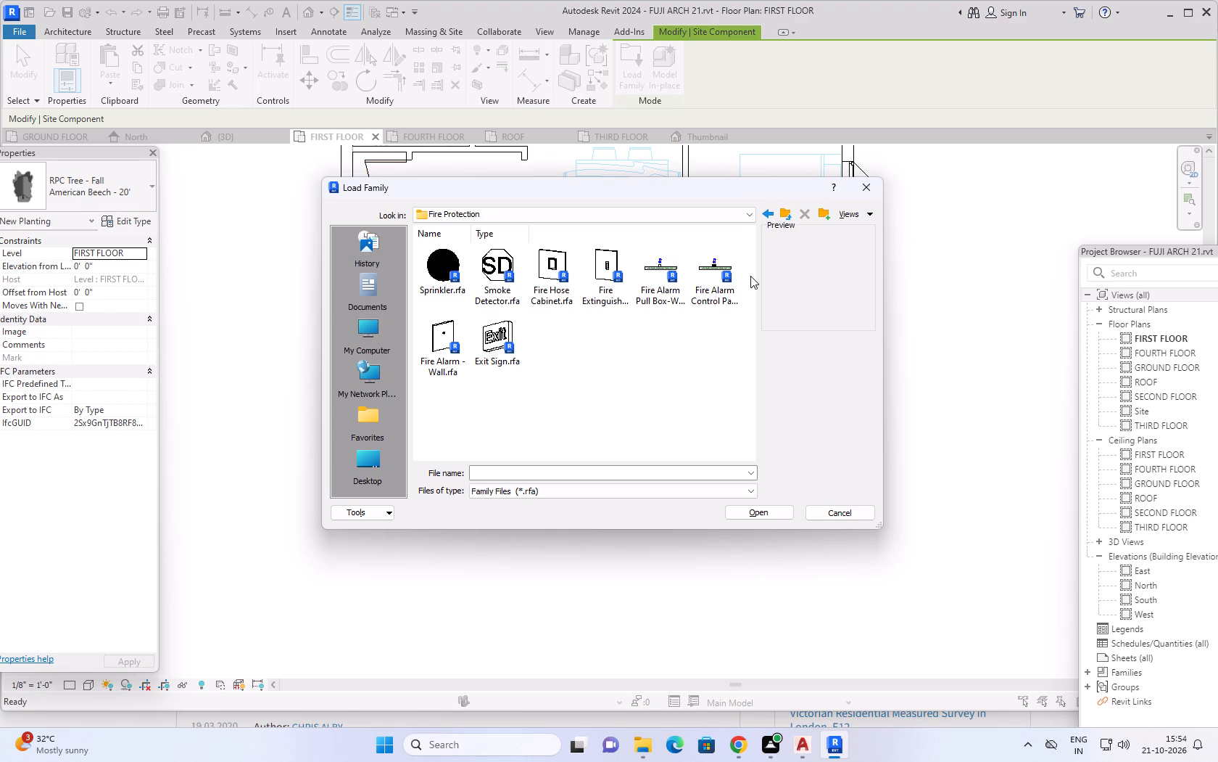
left_click(789, 216)
double_click(510, 345)
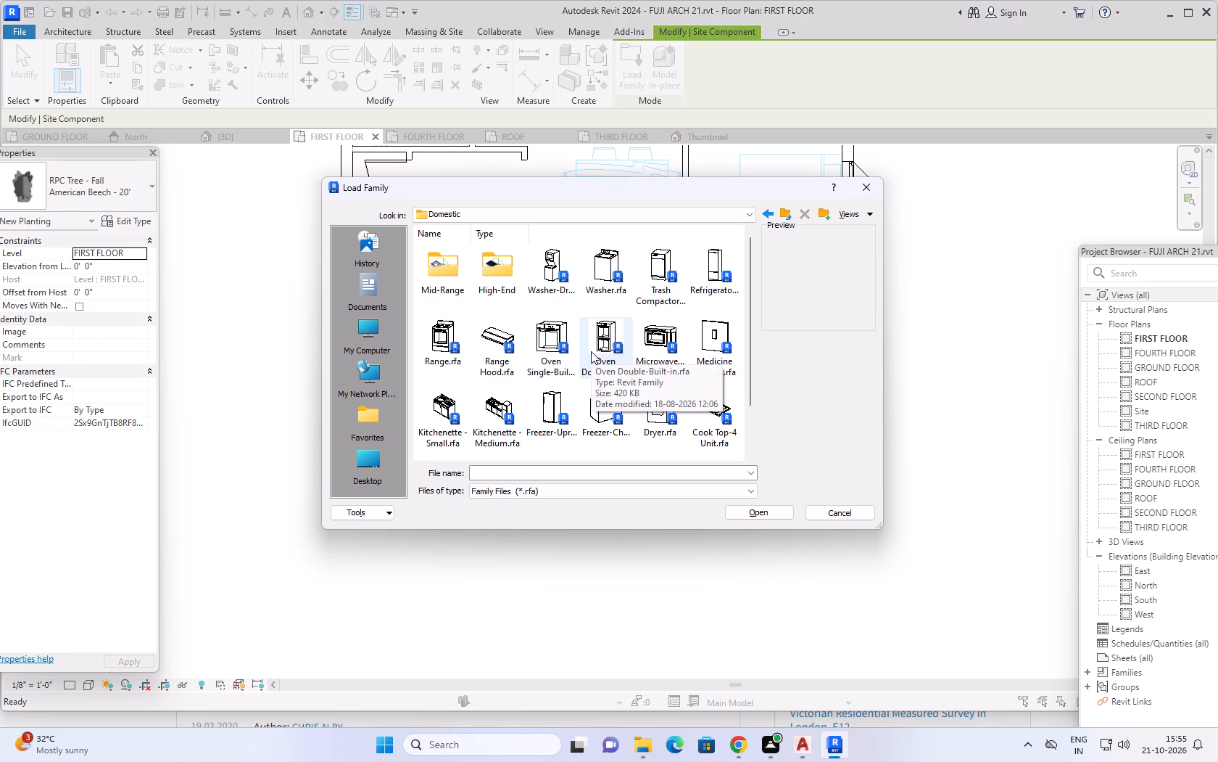
scroll(594, 352, "down", 2)
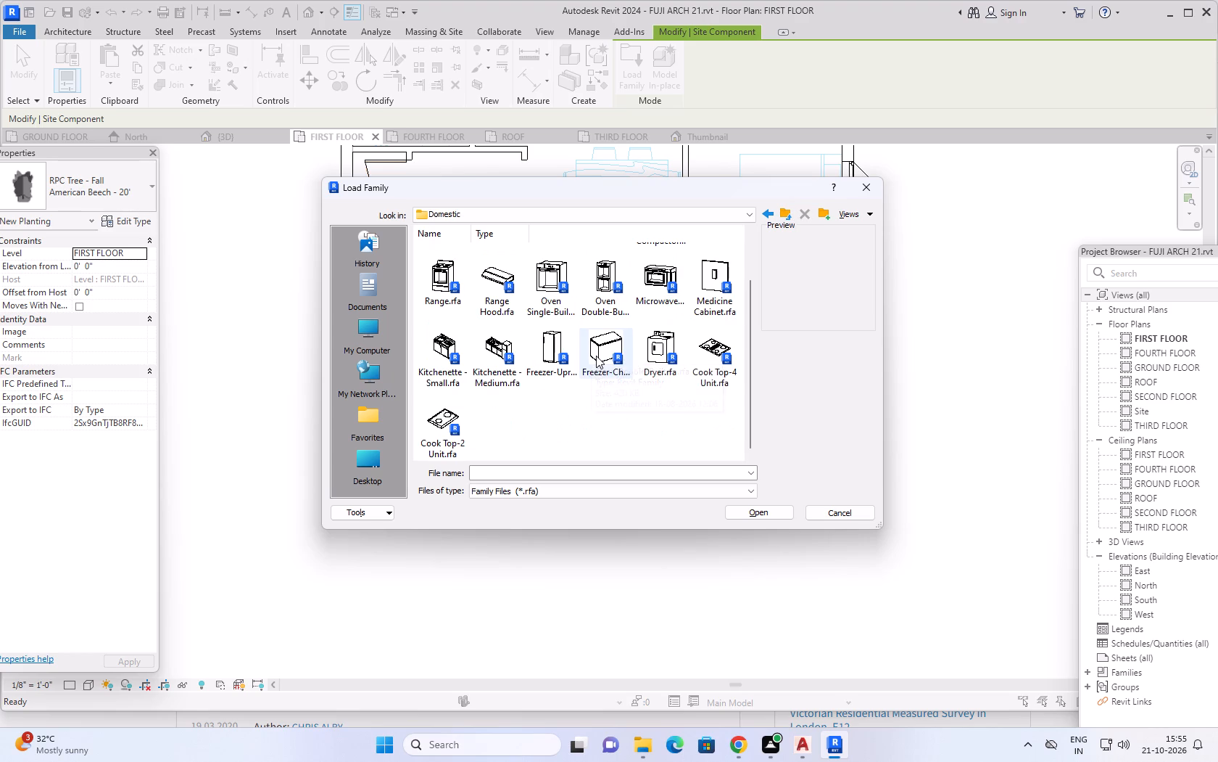
scroll(596, 356, "down", 2)
scroll(610, 392, "up", 7)
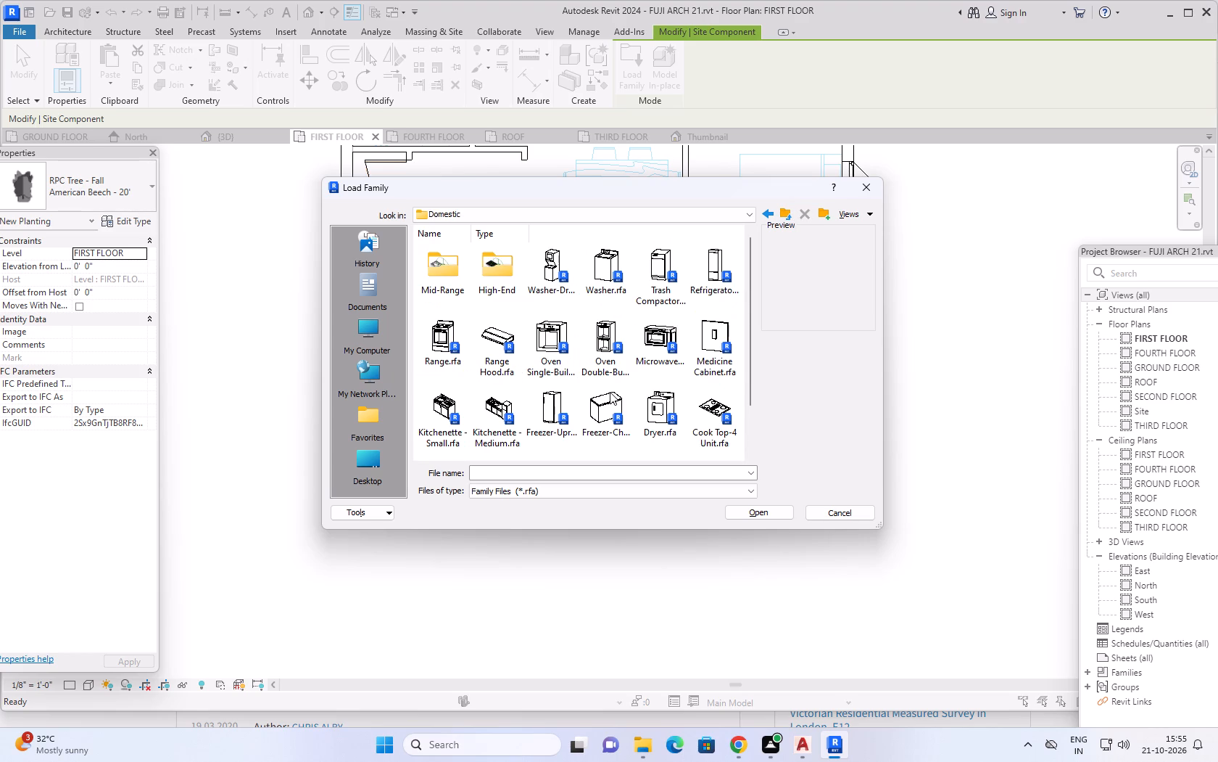
scroll(610, 392, "up", 3)
Look through the Mid-Range and High-End appliance families in the Domestic folder, and recheck the general Domestic families.
double_click(435, 271)
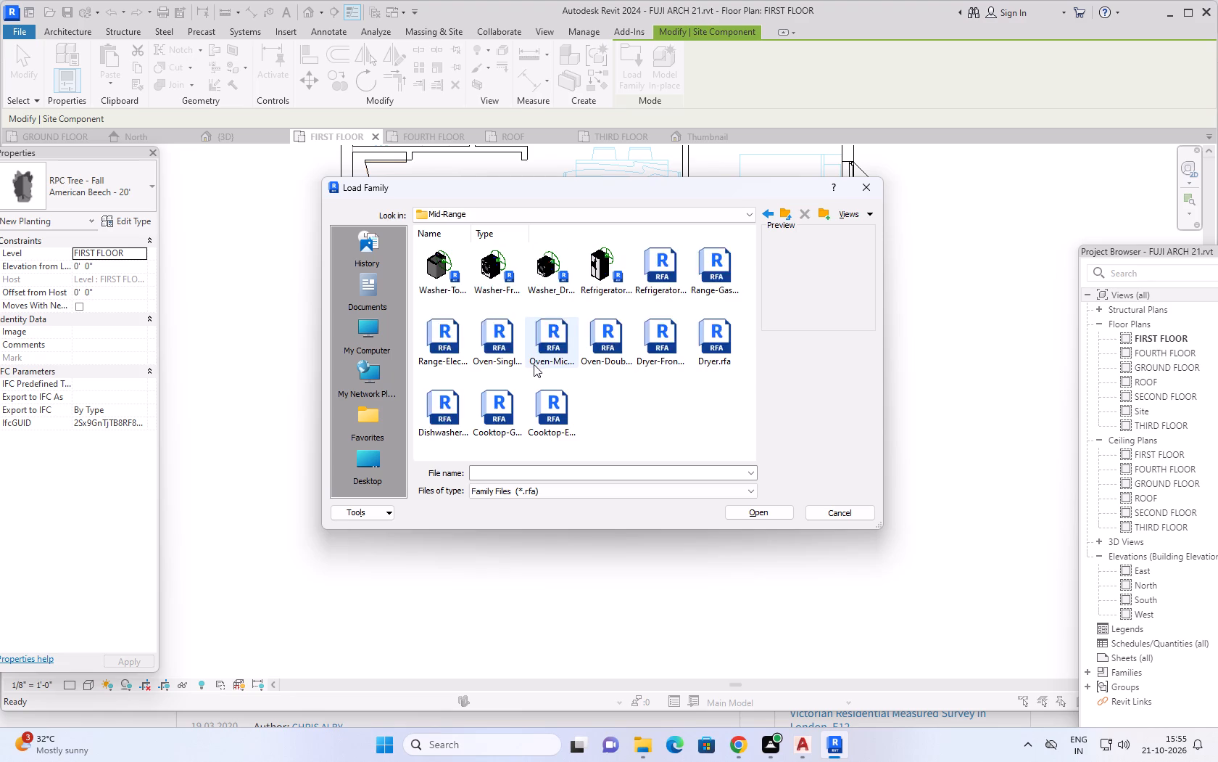
scroll(602, 390, "down", 3)
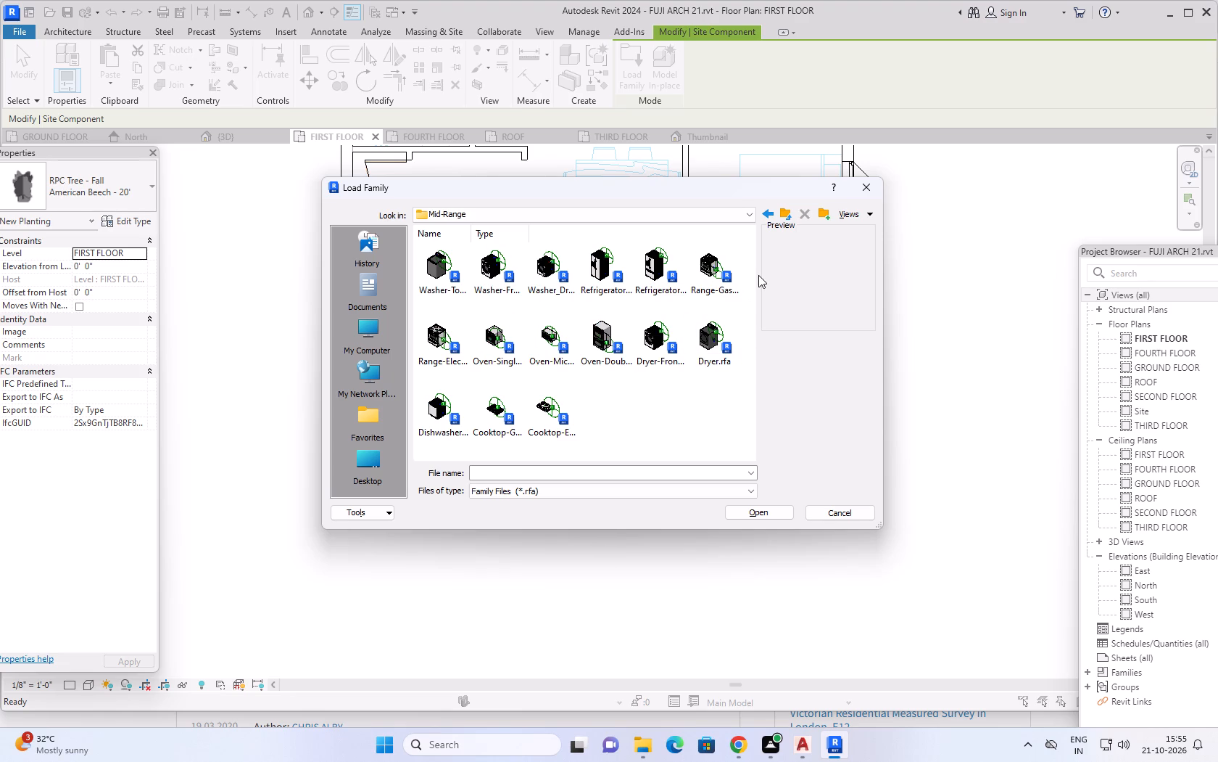
left_click(782, 212)
double_click(485, 264)
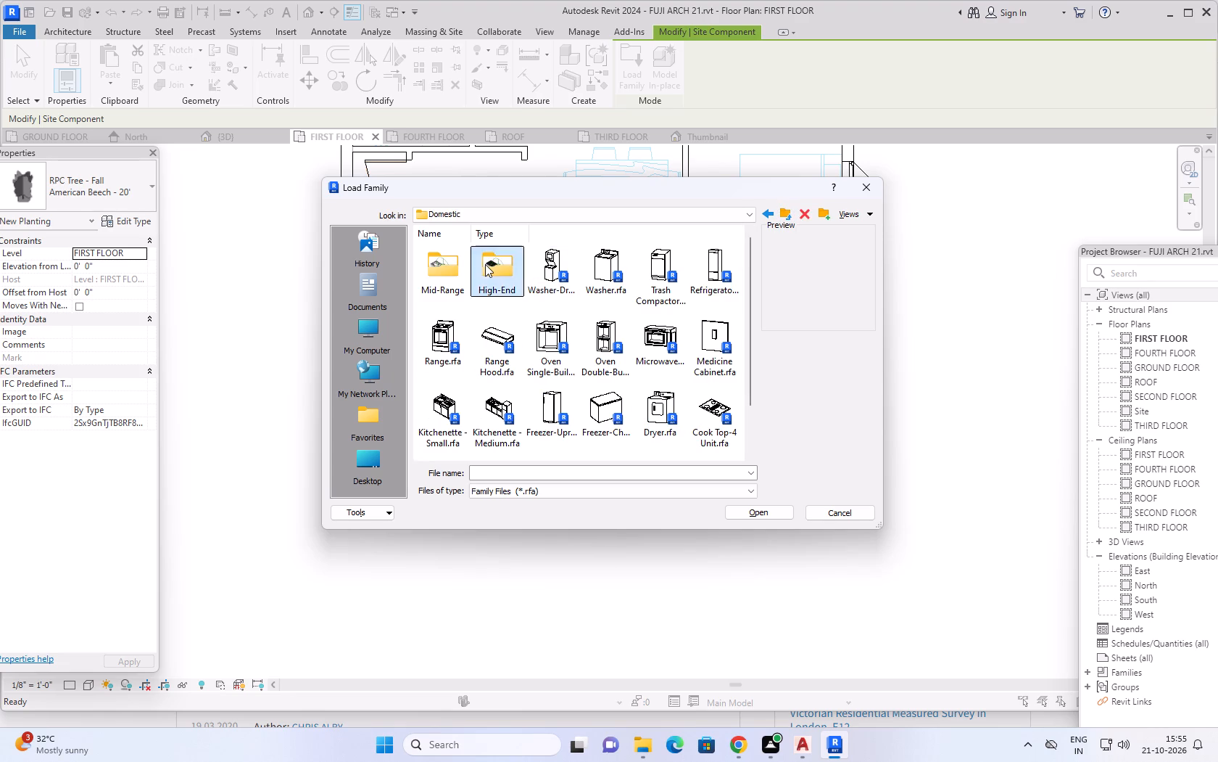
scroll(521, 327, "down", 8)
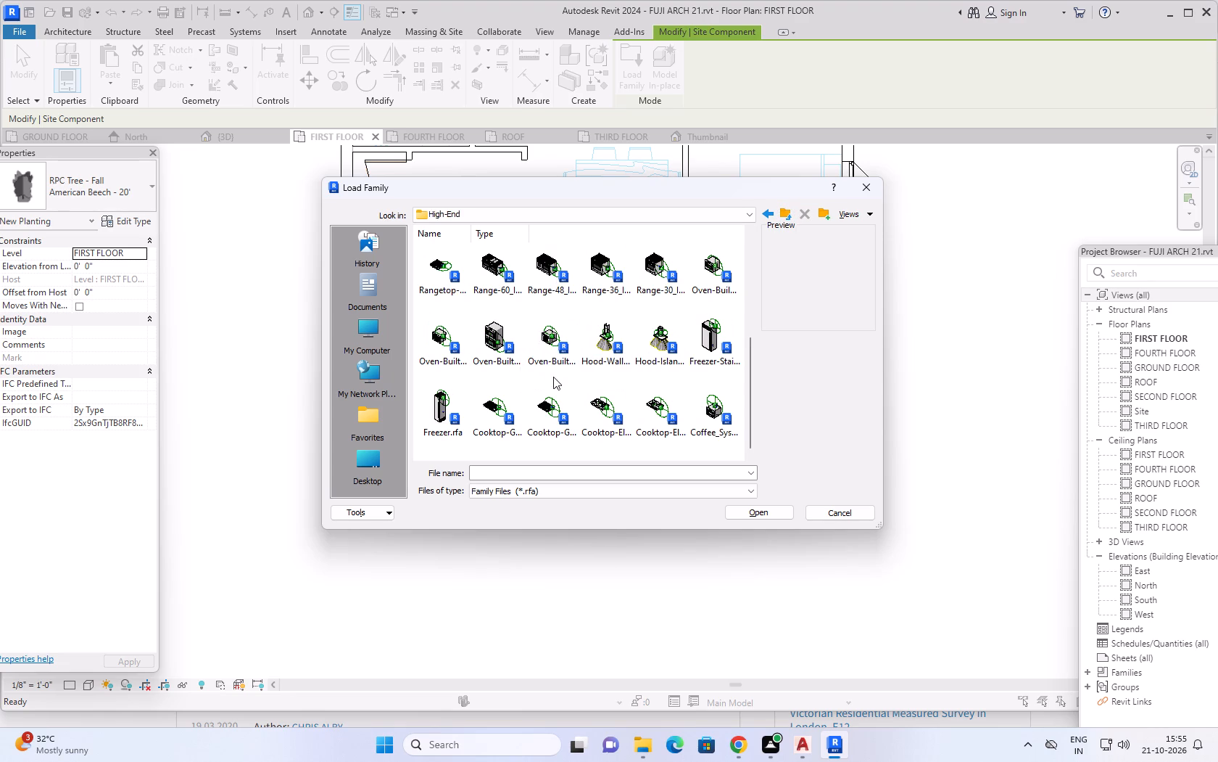
left_click(784, 210)
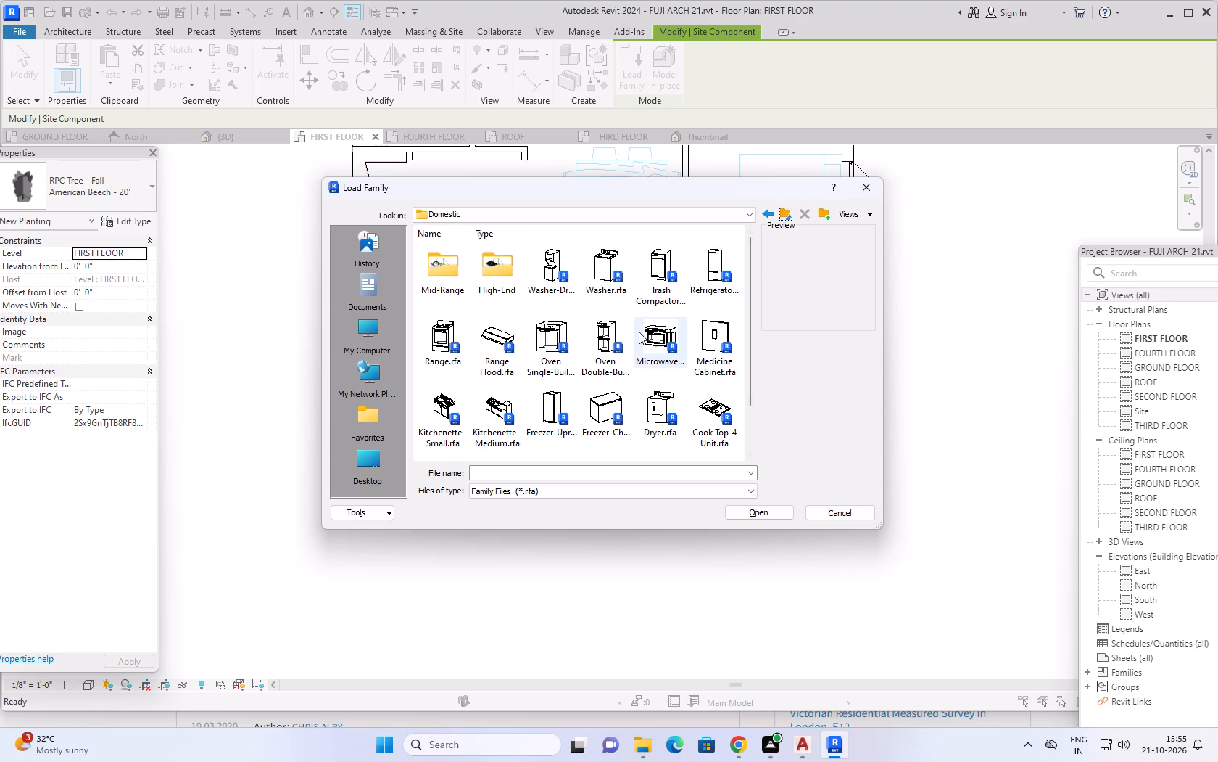
scroll(636, 332, "down", 4)
scroll(636, 332, "up", 6)
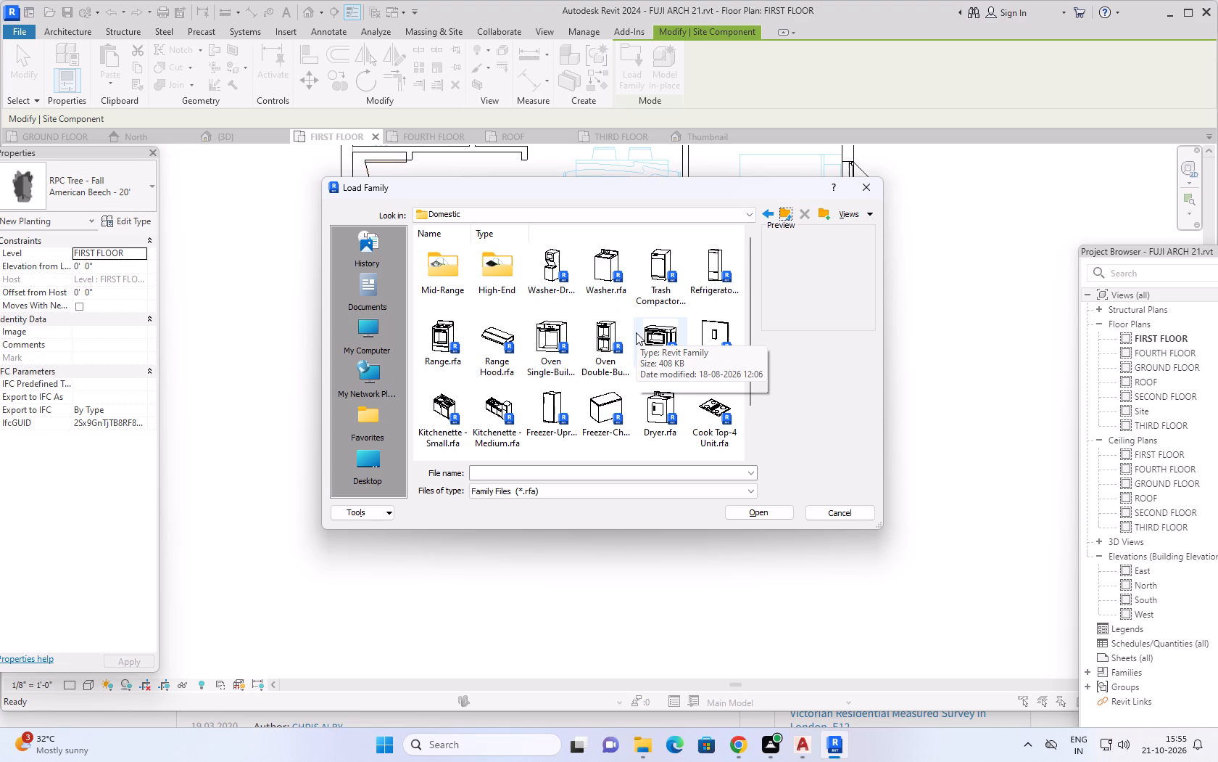
Look through the Classroom-Library families and the loose families in the Specialty Equipment folder.
left_click(787, 217)
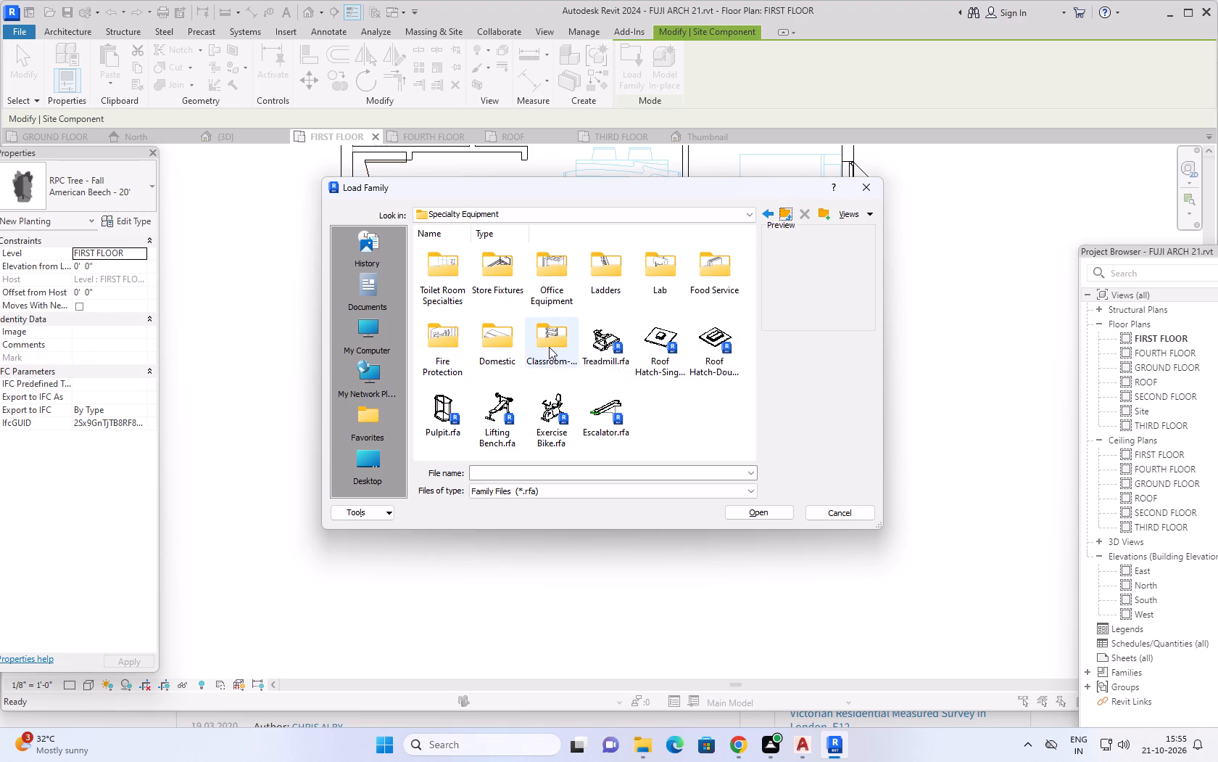
double_click(554, 337)
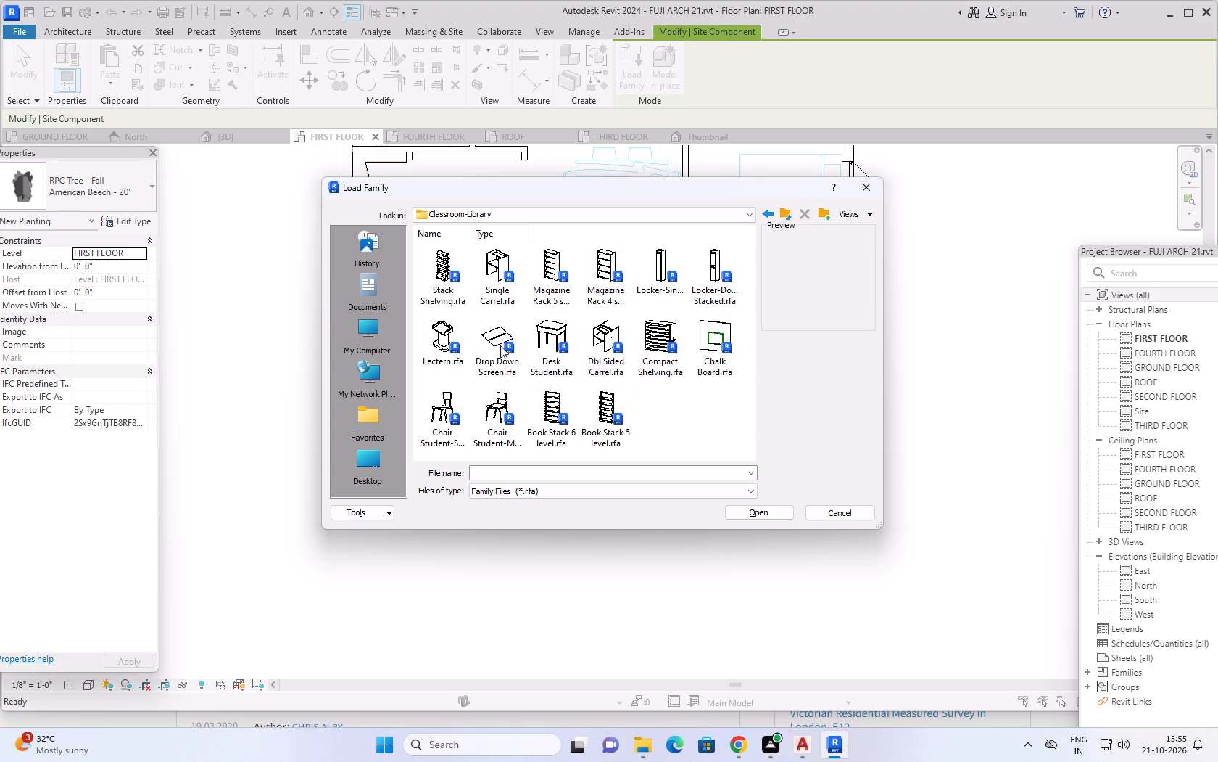
scroll(486, 325, "down", 3)
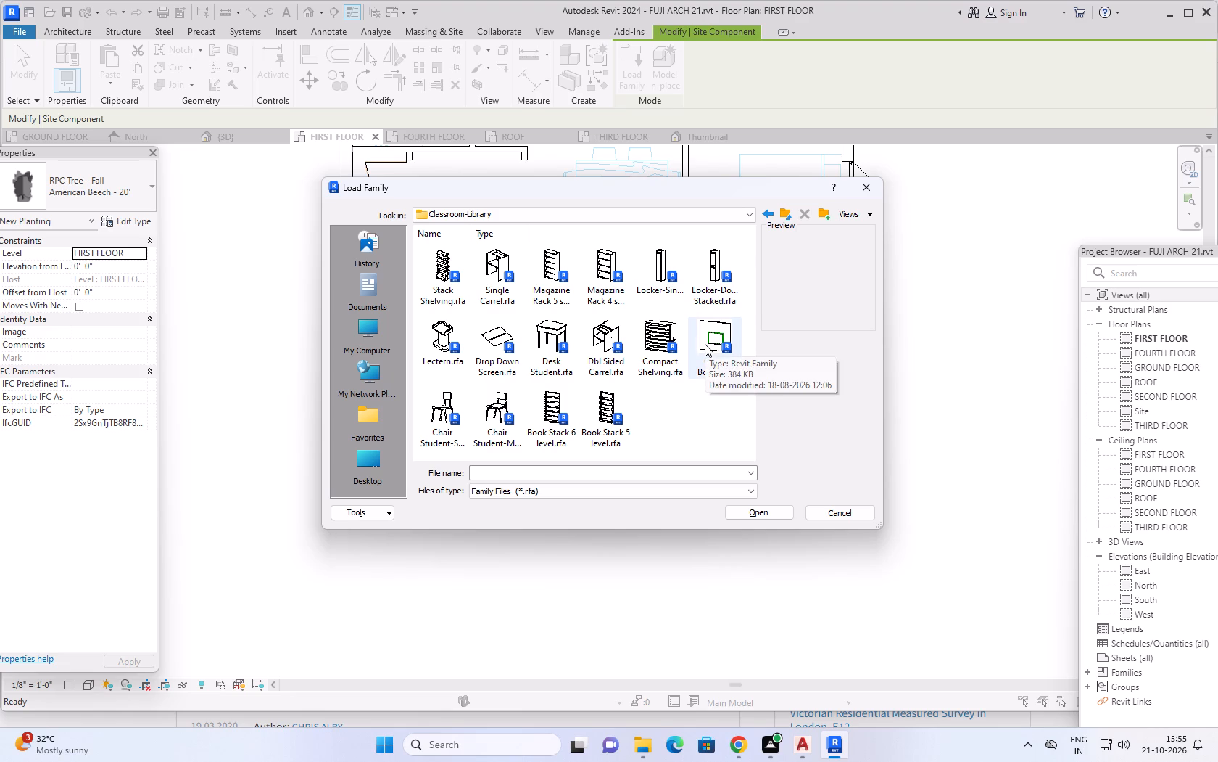
left_click(784, 212)
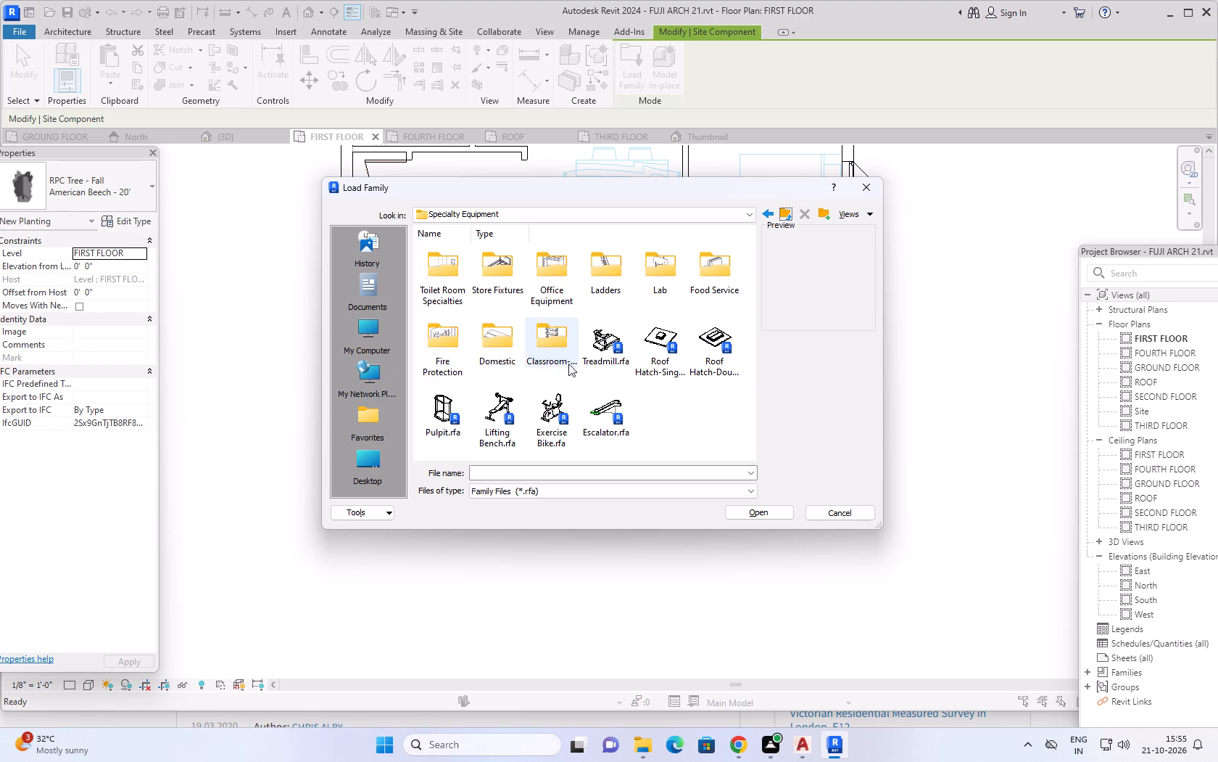
double_click(552, 353)
scroll(591, 390, "down", 2)
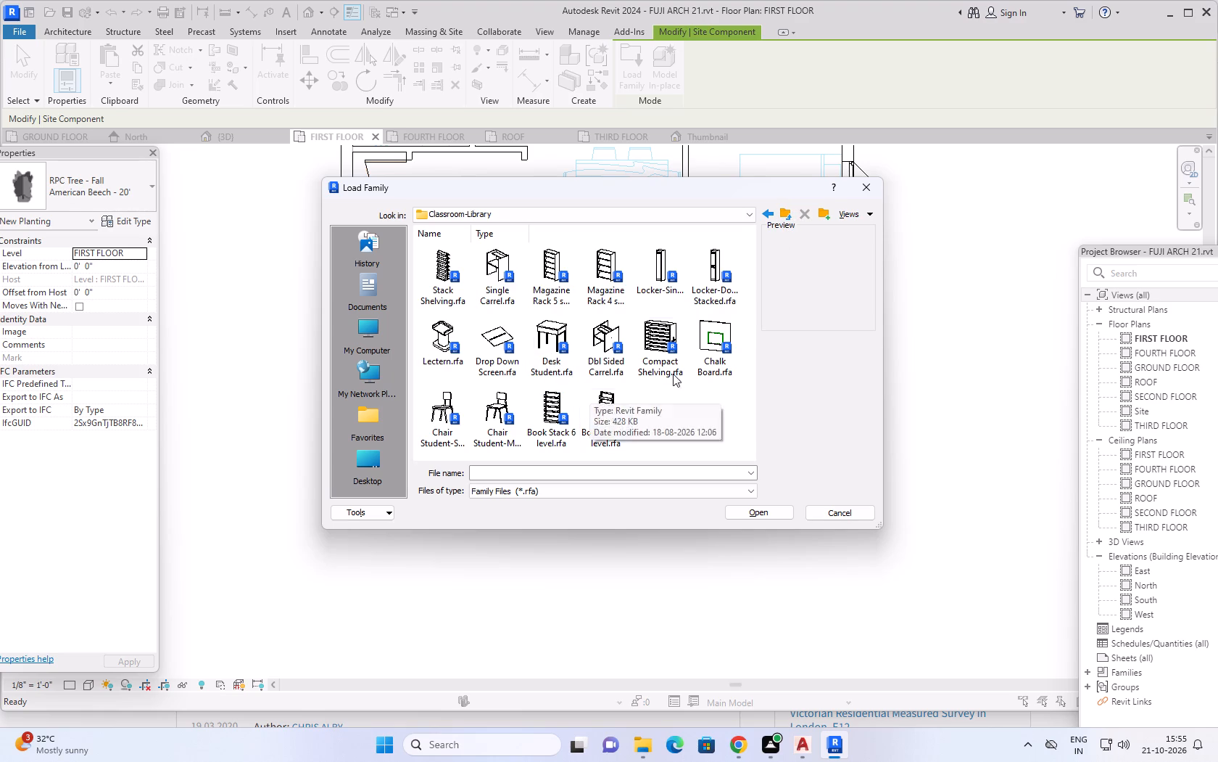
left_click(793, 212)
left_click(787, 216)
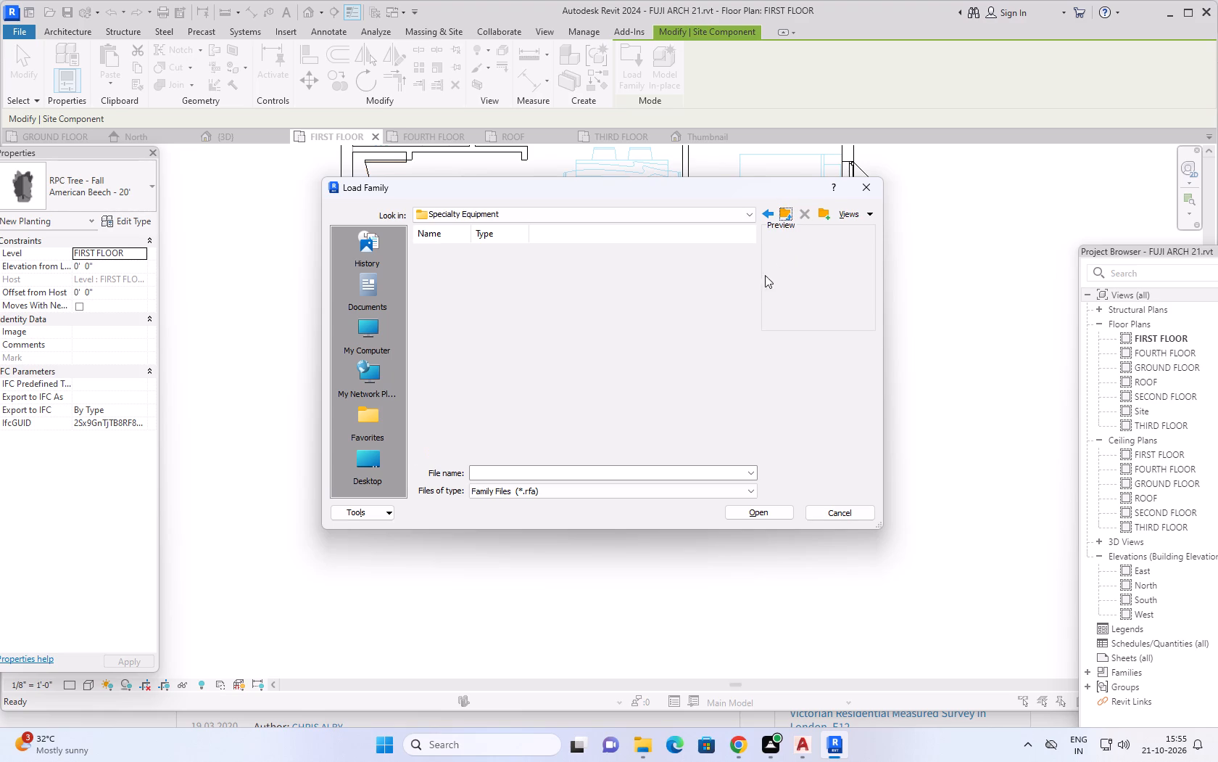
scroll(638, 395, "down", 1)
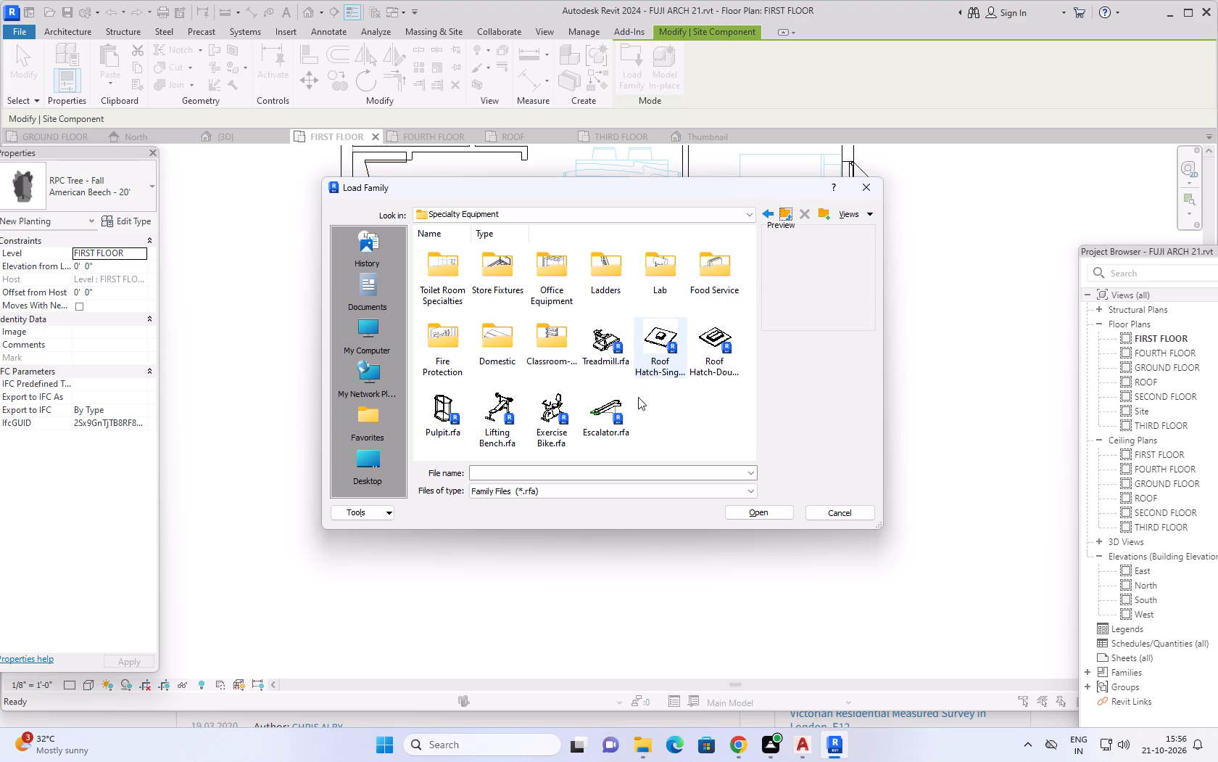
scroll(638, 397, "down", 2)
Look through the Accessories families in the Site folder and the Route Analysis families of the US library.
left_click(787, 208)
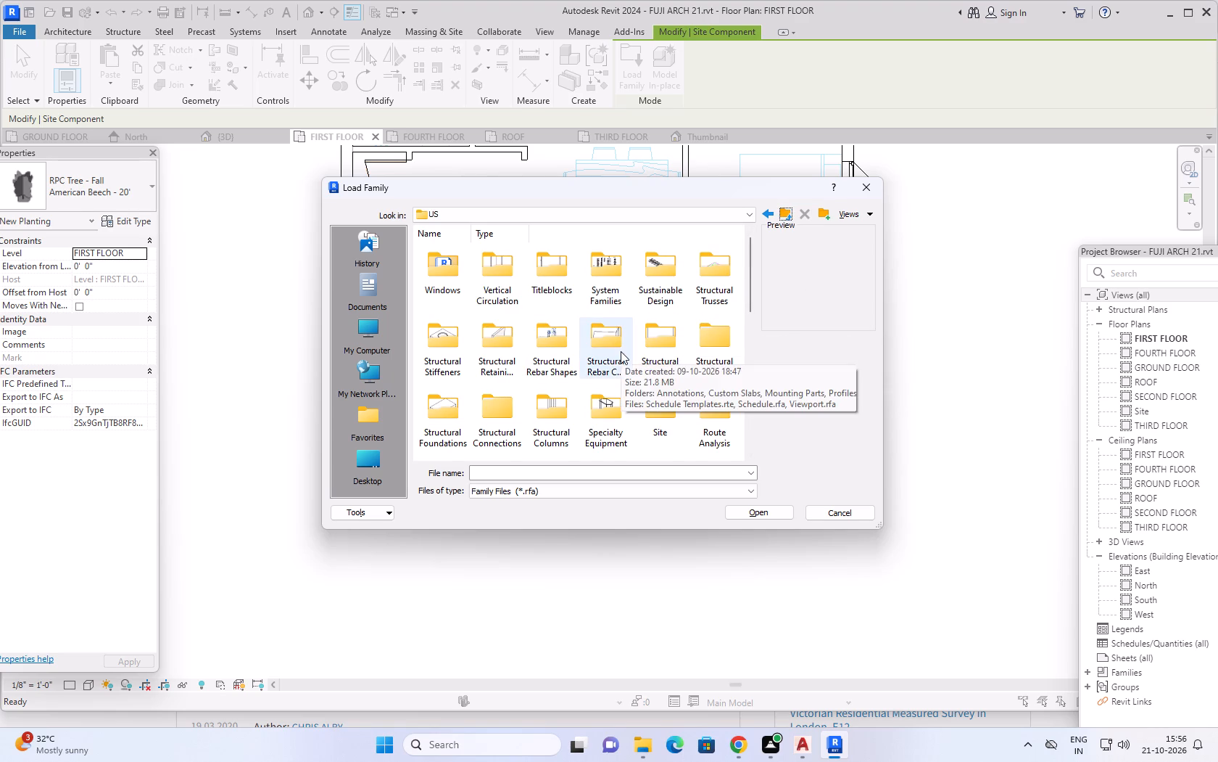
scroll(621, 359, "down", 1)
double_click(663, 308)
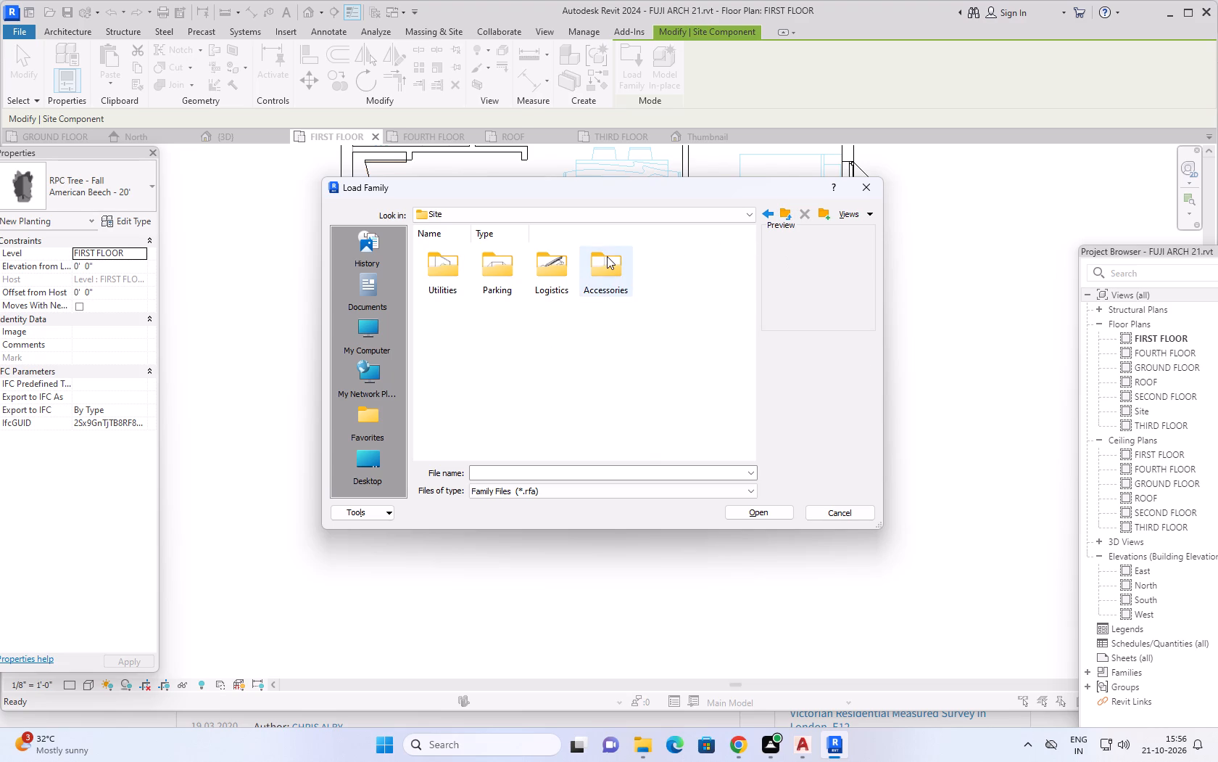
double_click(605, 258)
scroll(574, 304, "up", 3)
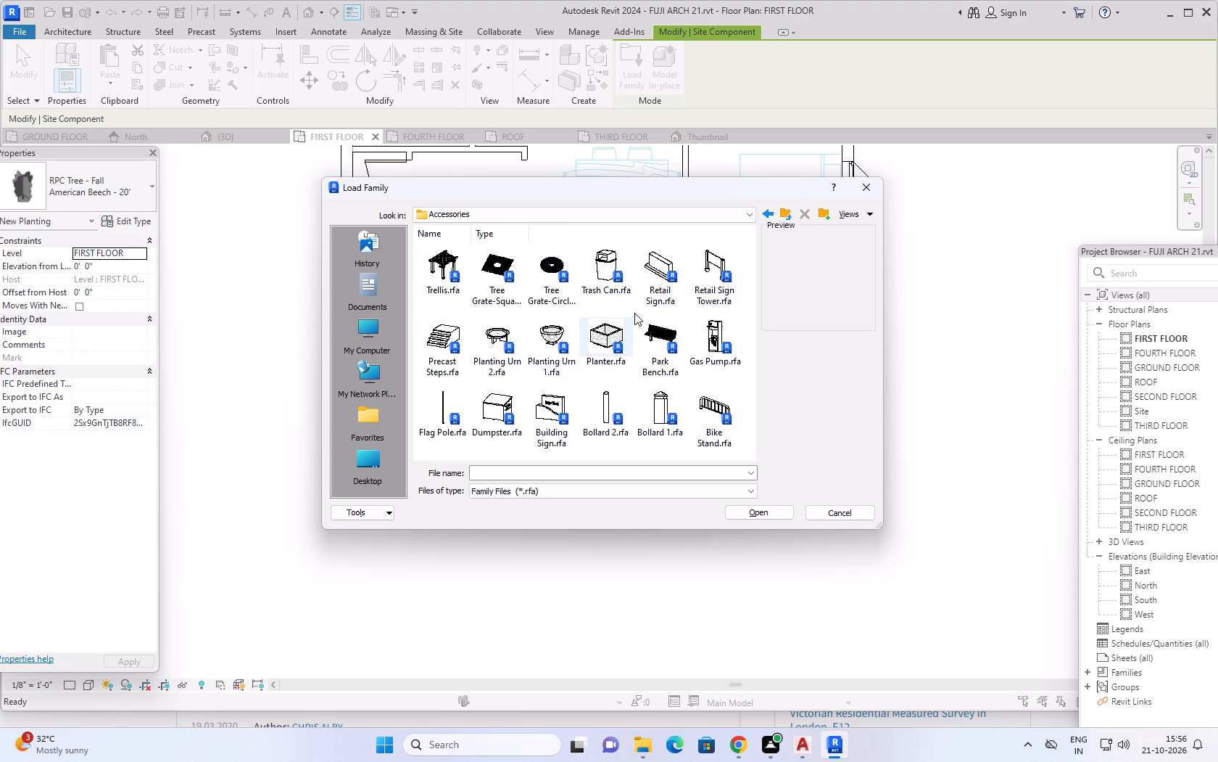
scroll(636, 314, "down", 2)
left_click(779, 214)
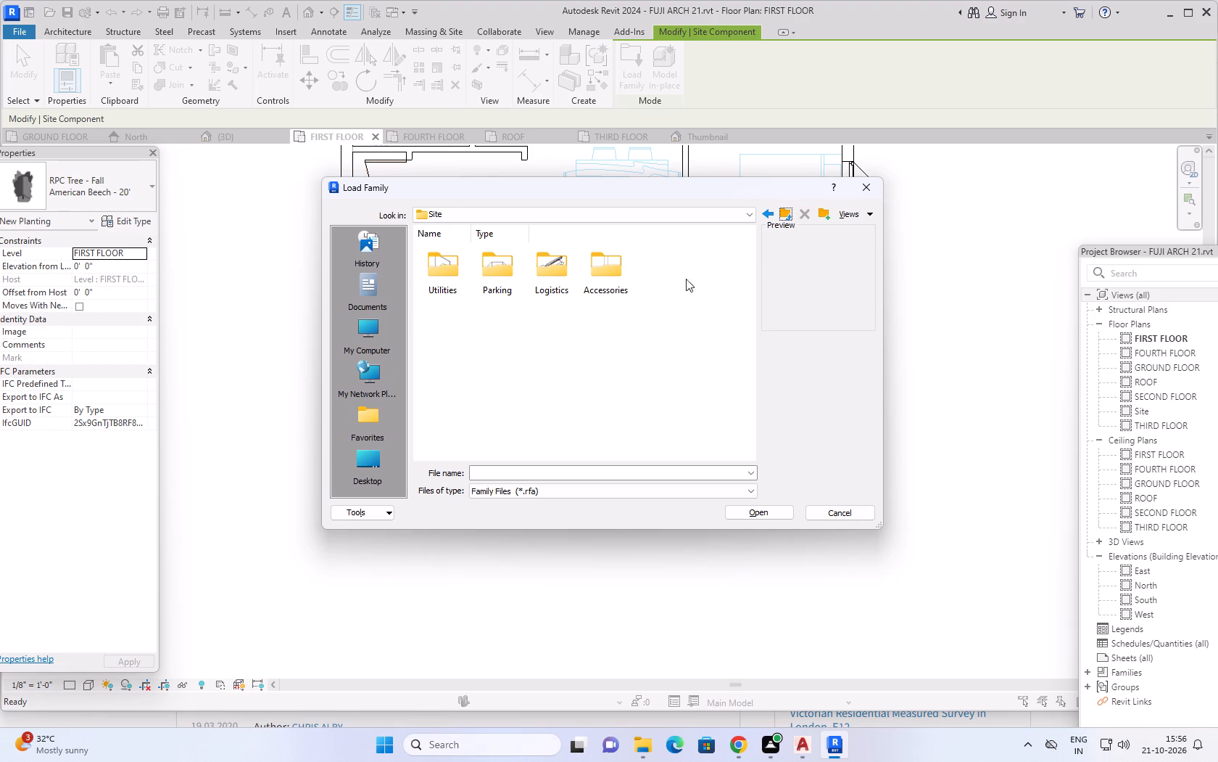
left_click(788, 212)
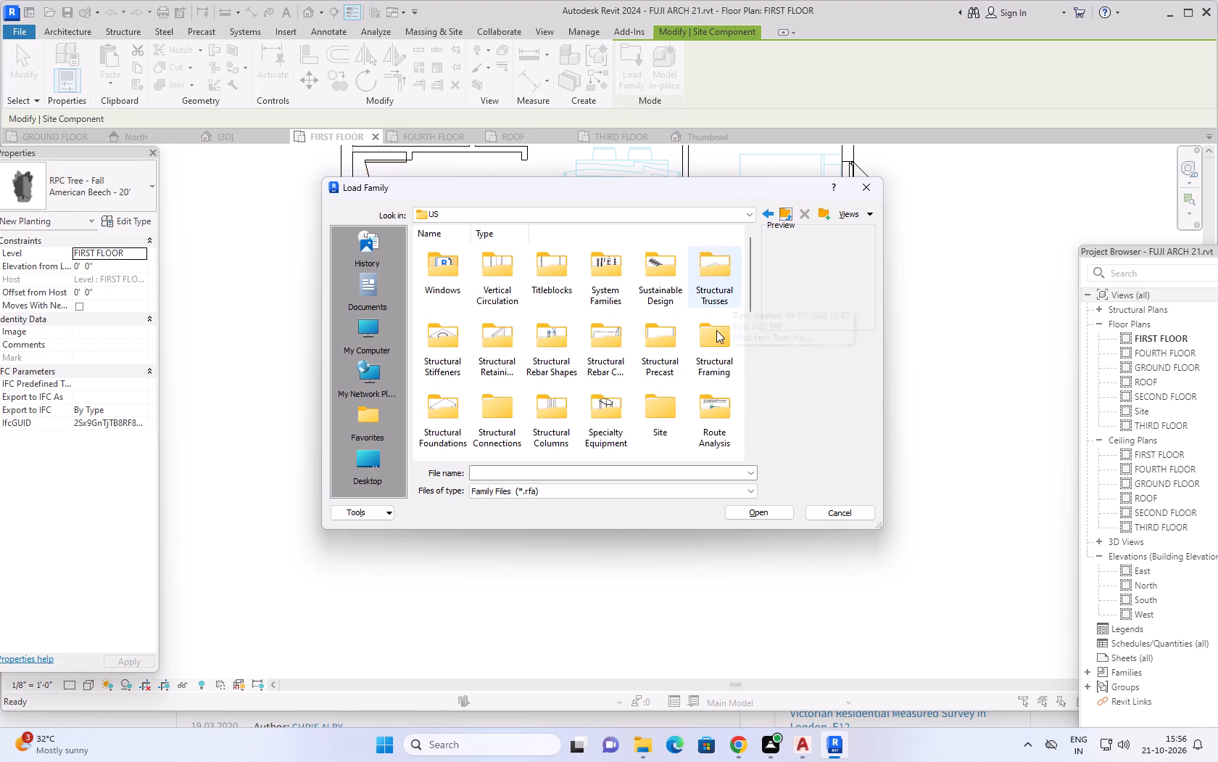
scroll(695, 385, "down", 1)
double_click(701, 327)
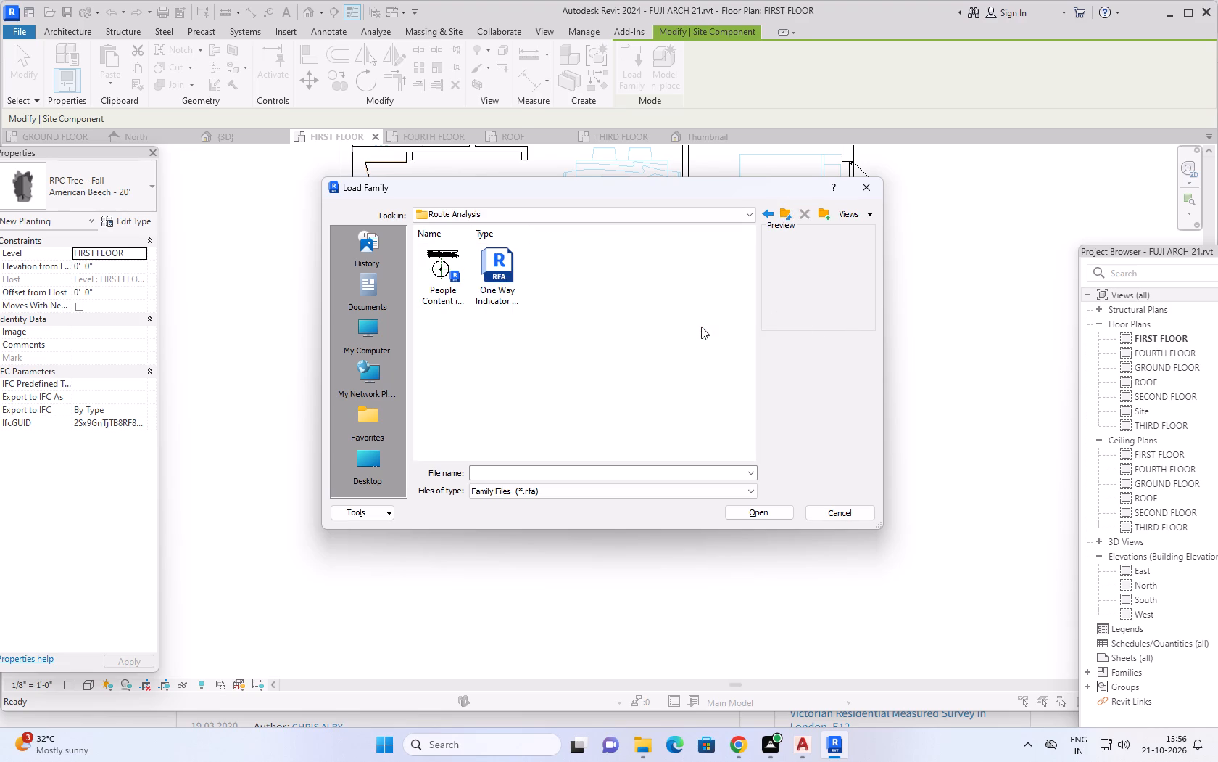
left_click(785, 215)
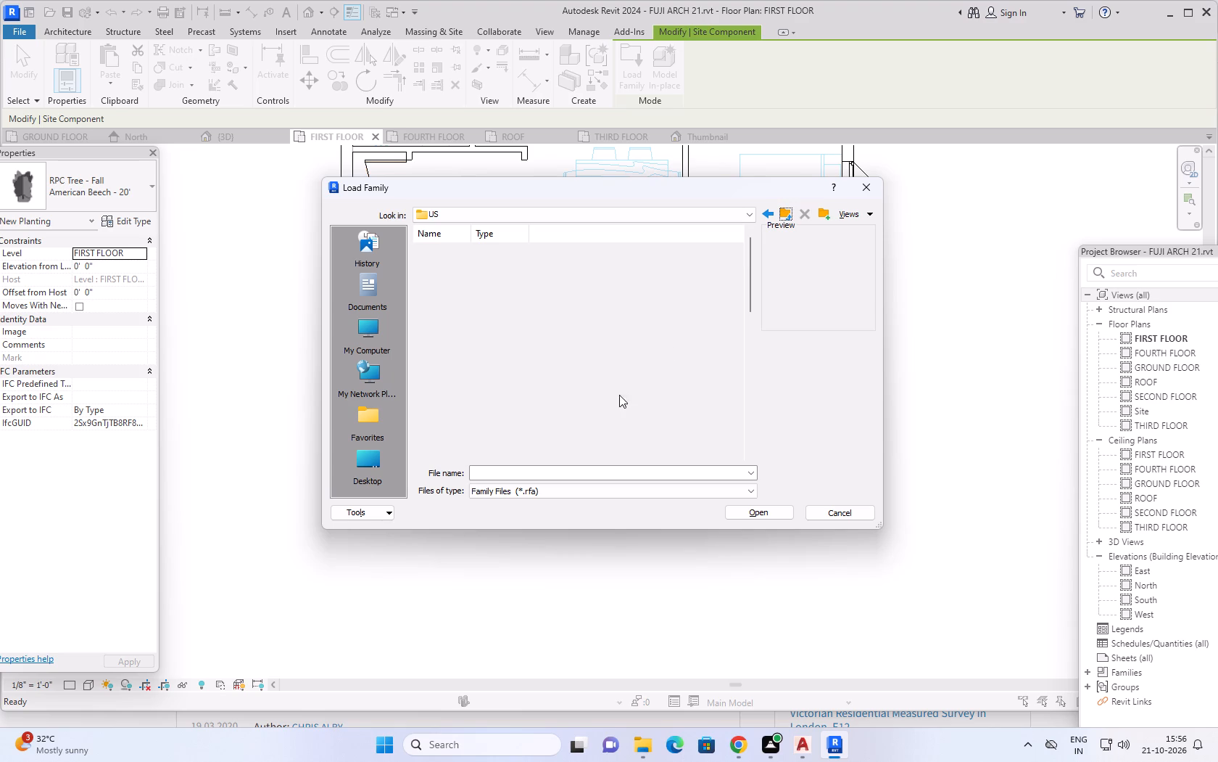
Look through the Finish Carpentry families in the Profiles folder of the US library.
scroll(605, 396, "down", 1)
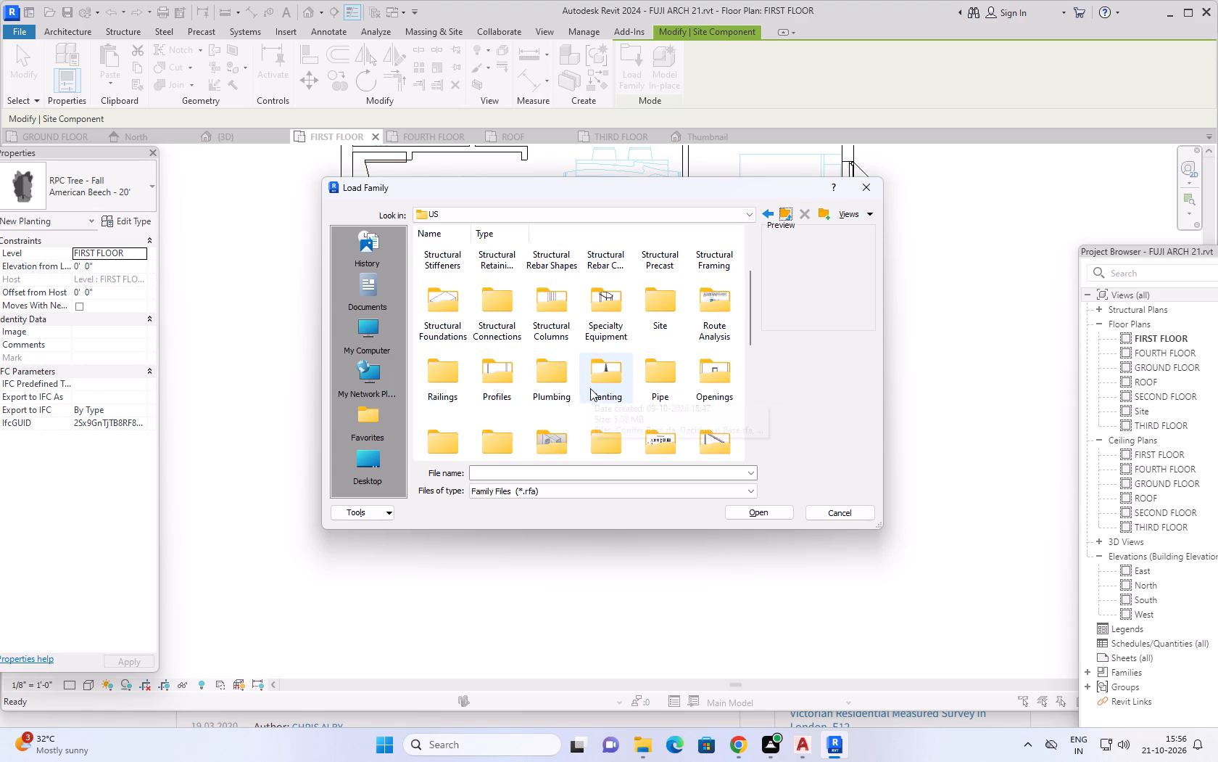
double_click(507, 372)
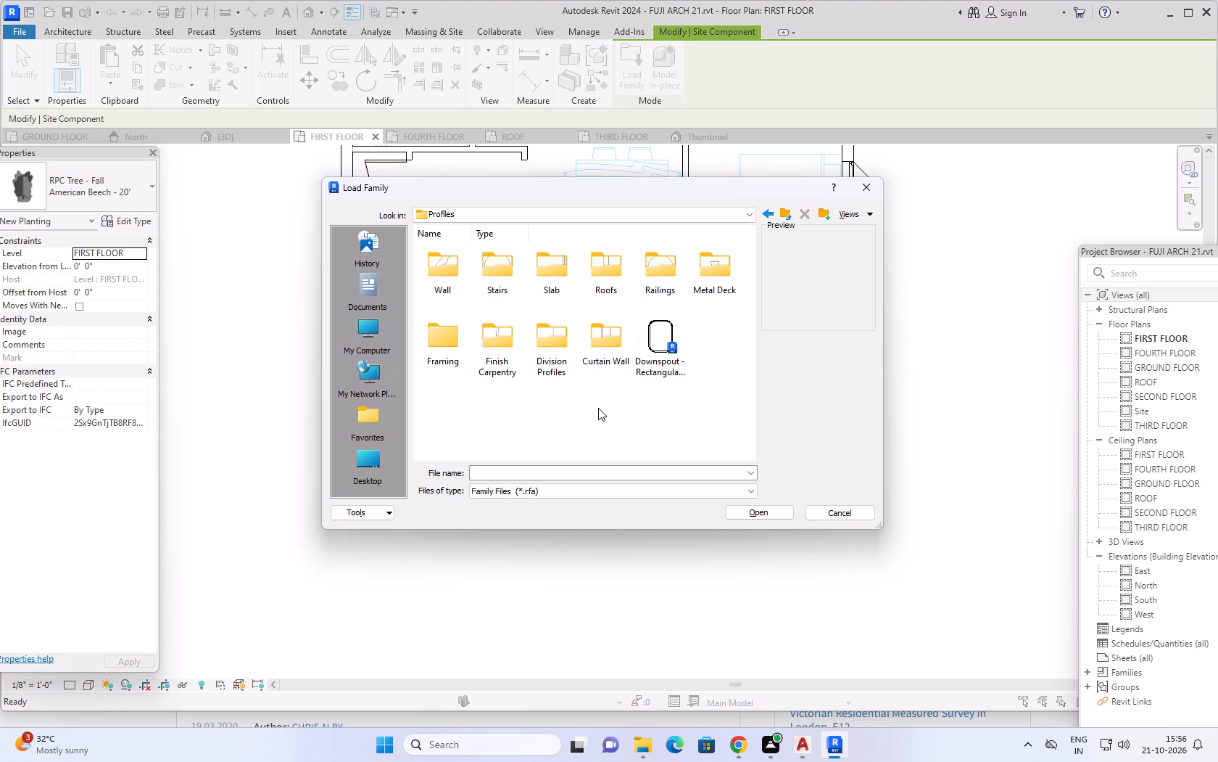
double_click(501, 352)
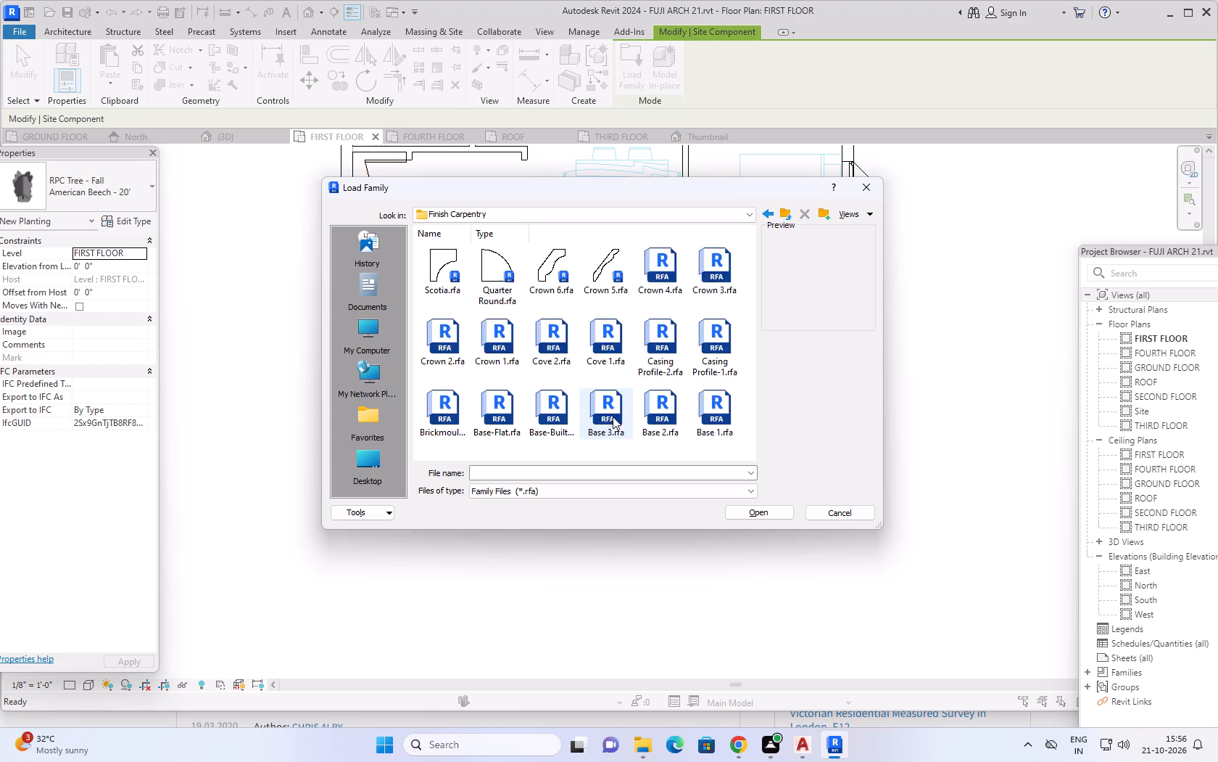
scroll(561, 333, "down", 7)
scroll(531, 339, "up", 2)
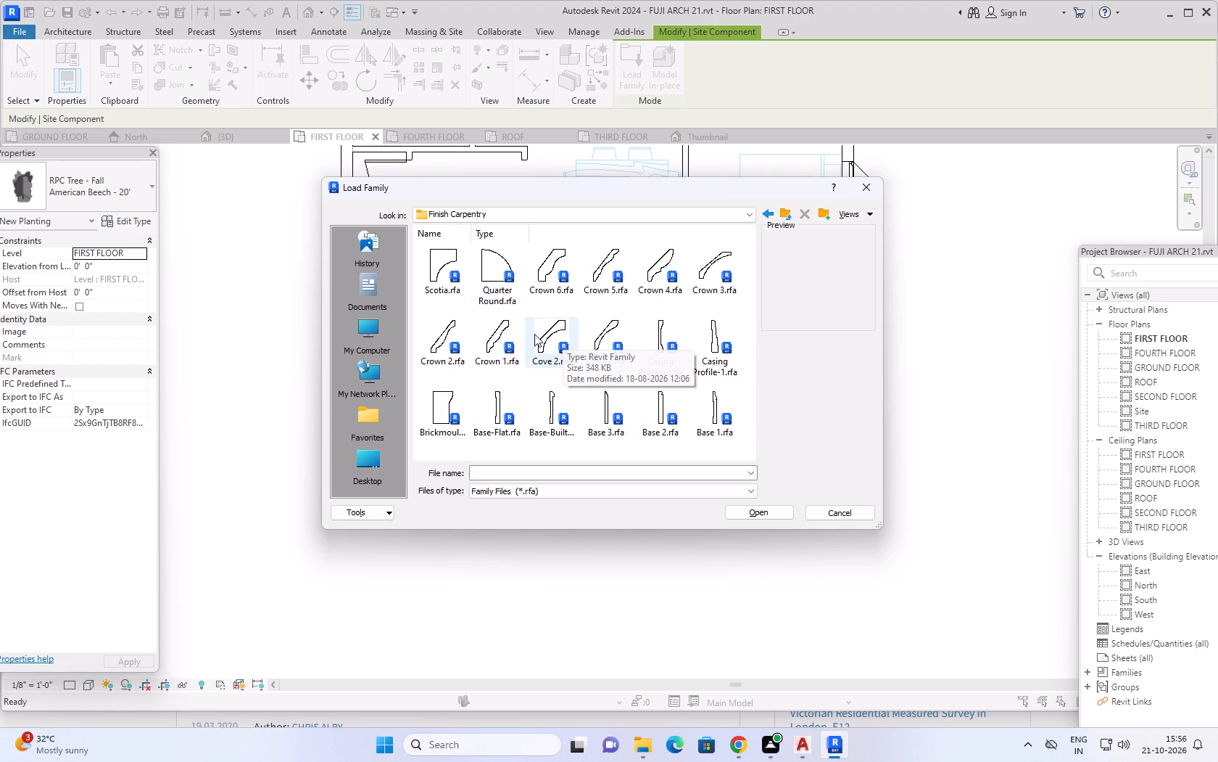
scroll(534, 334, "up", 2)
left_click(787, 210)
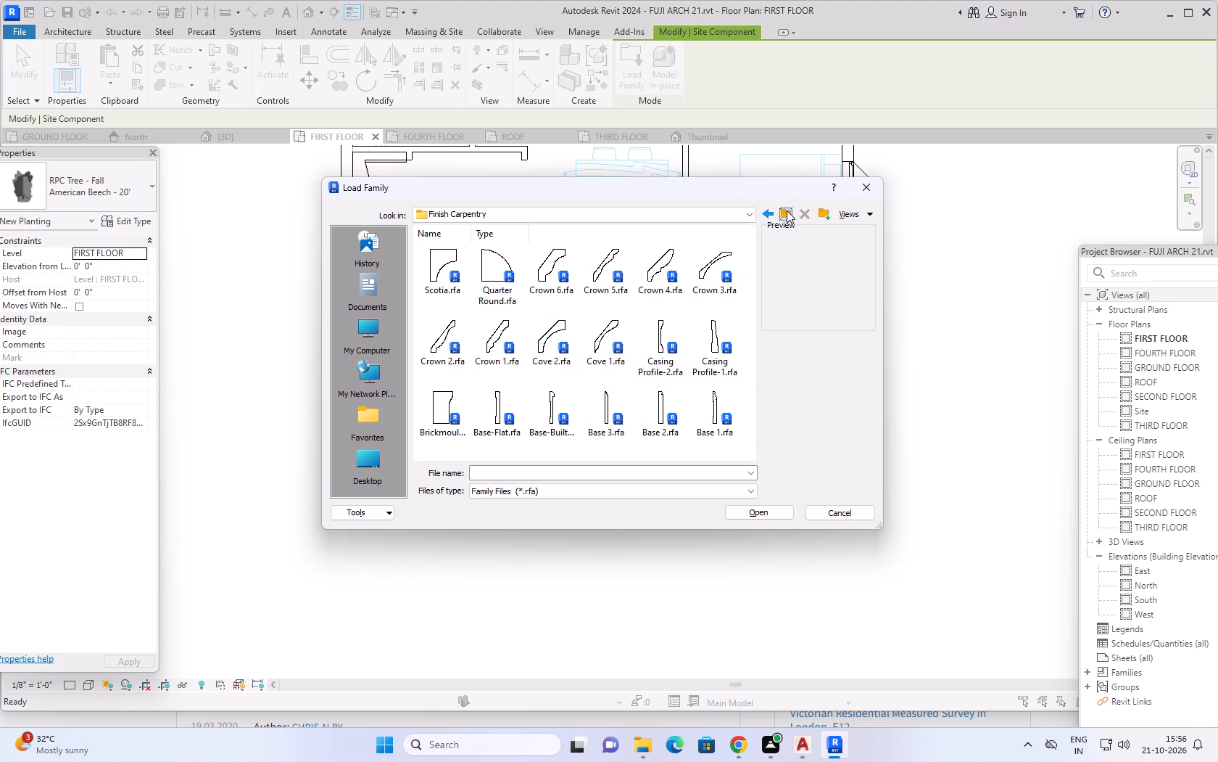
Look through the Wood and Steel framing profiles and the Division Profiles in the Profiles folder.
double_click(448, 334)
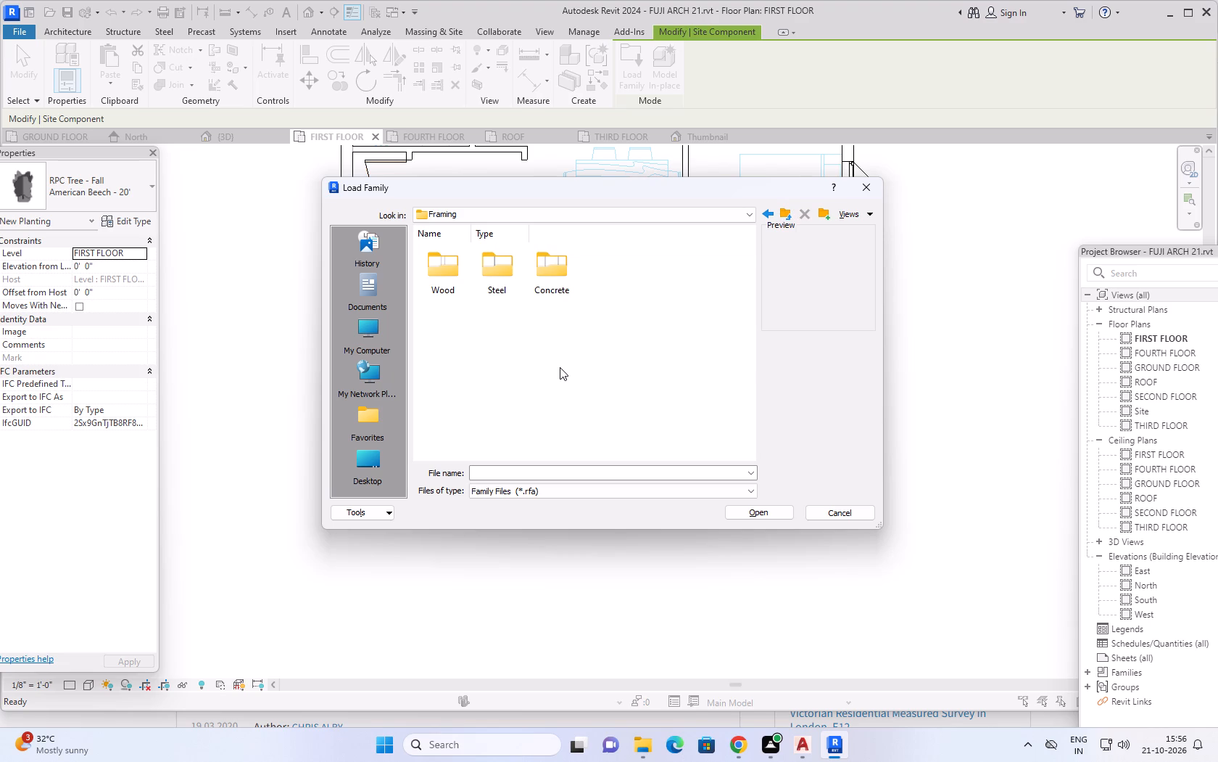
double_click(446, 271)
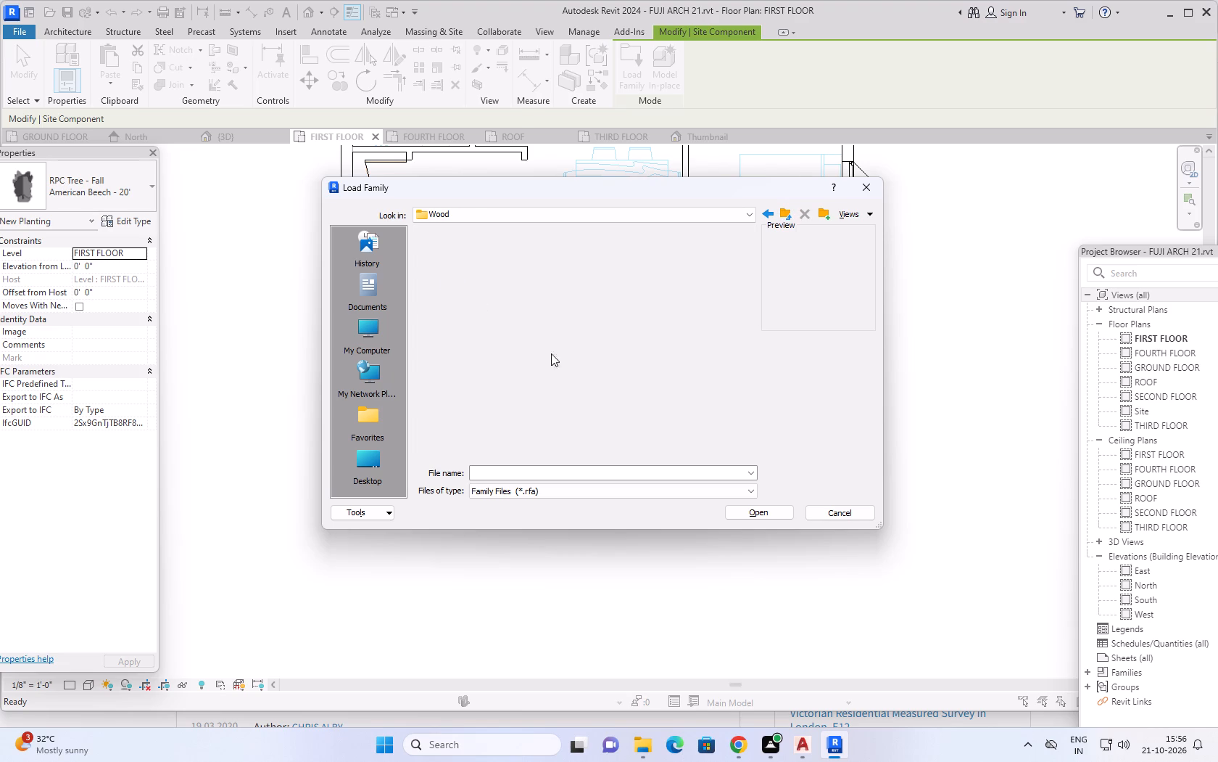
left_click(785, 213)
double_click(492, 265)
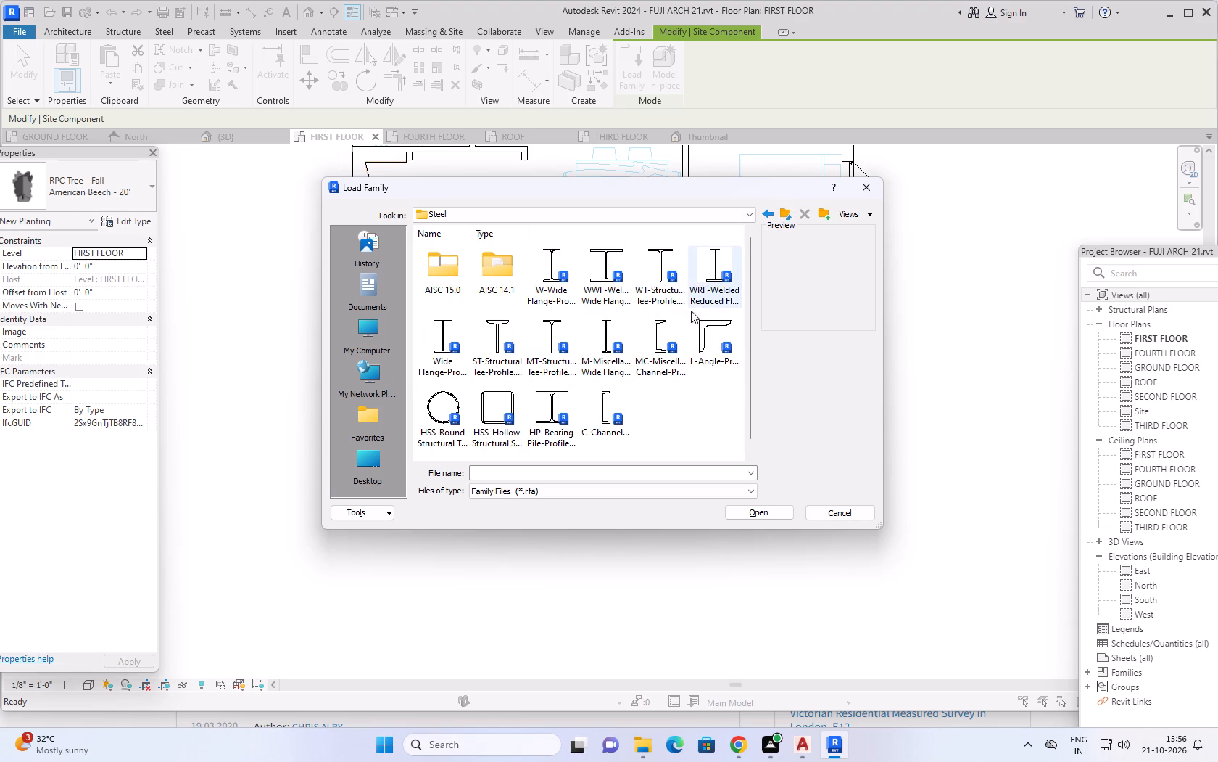
scroll(608, 310, "down", 3)
scroll(621, 333, "up", 5)
left_click(784, 217)
left_click(784, 217)
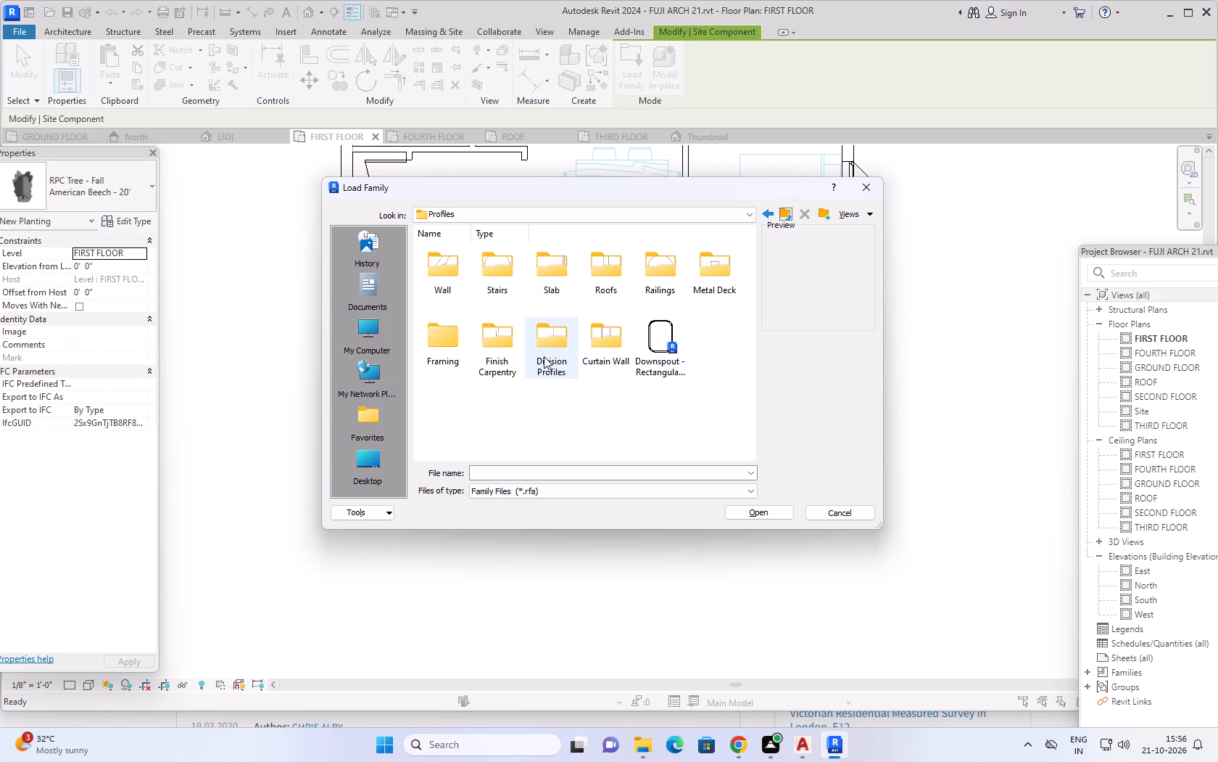
double_click(544, 356)
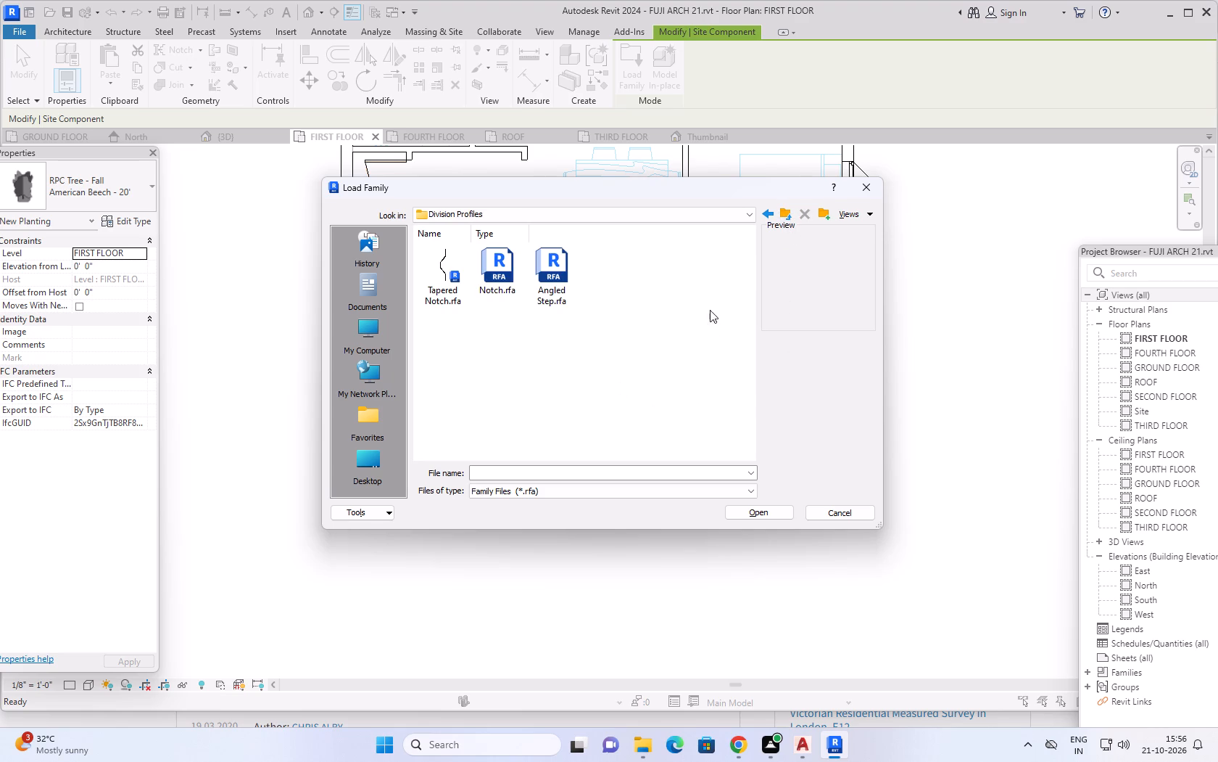
left_click(786, 213)
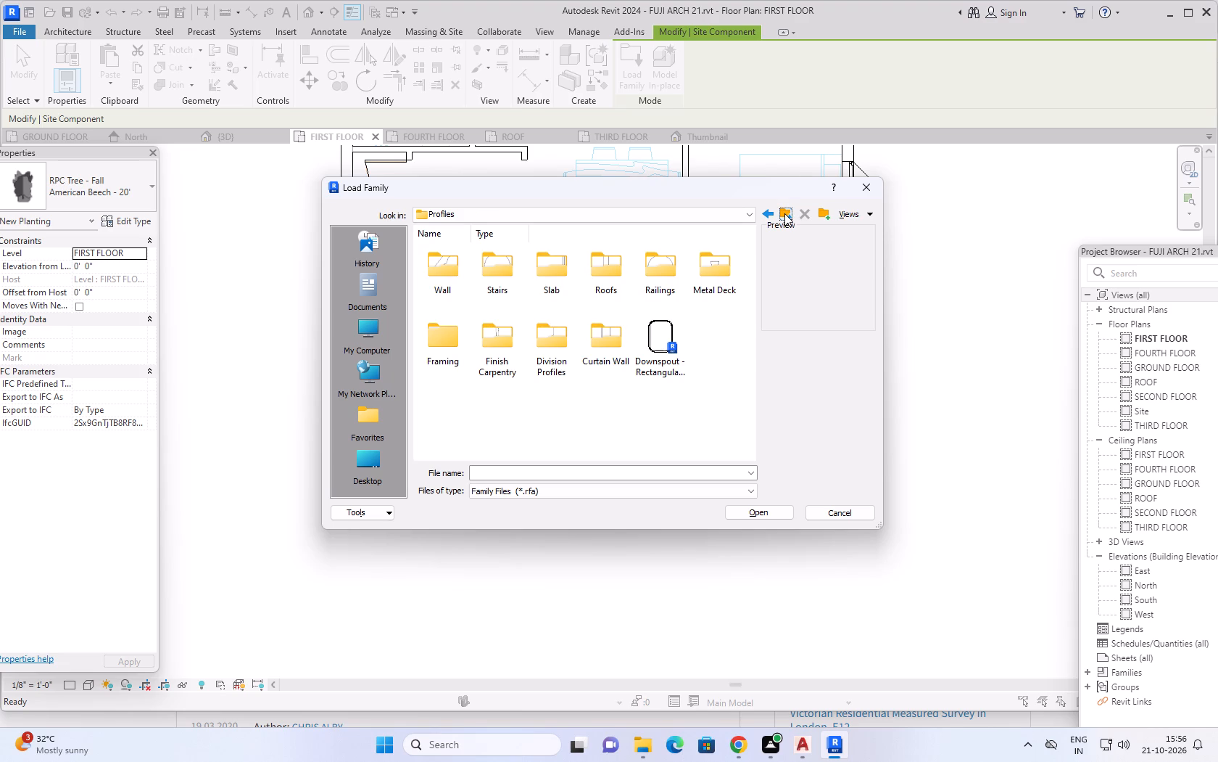
Look over the category folders of the US family library, including the subfolders of the Site folder.
left_click(784, 213)
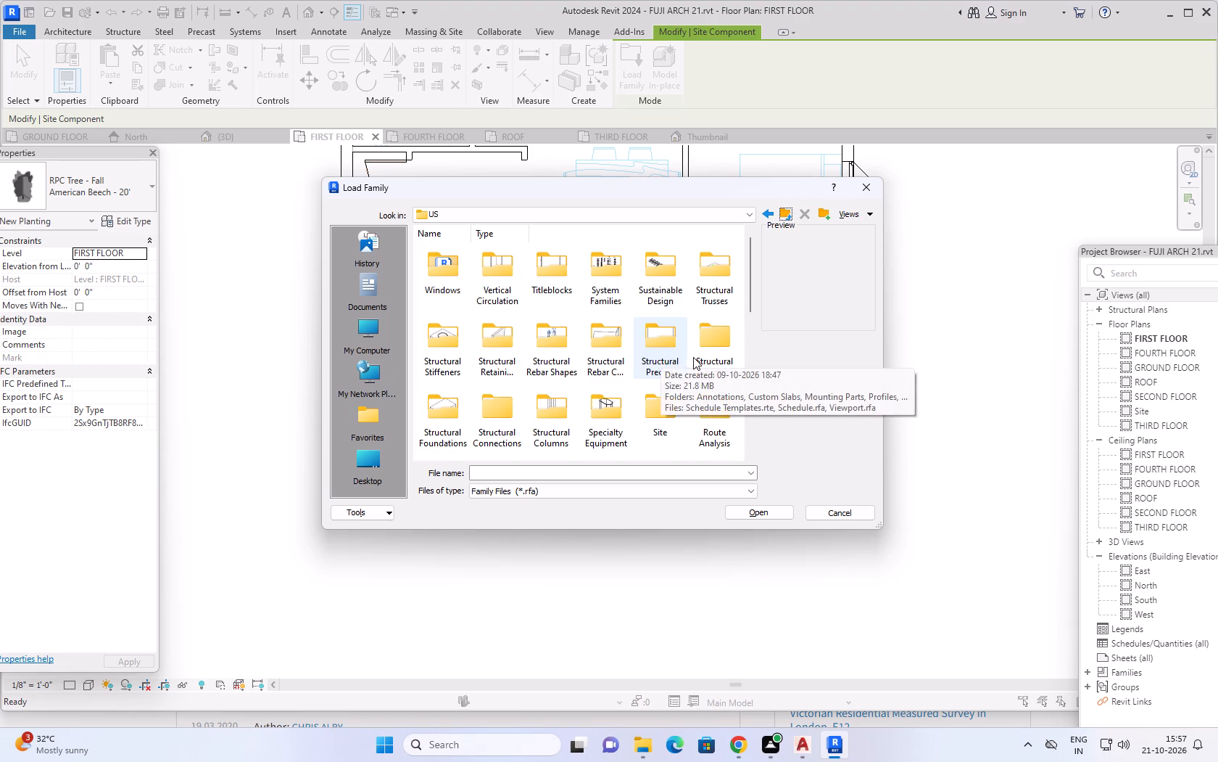
scroll(695, 356, "down", 1)
scroll(671, 370, "up", 1)
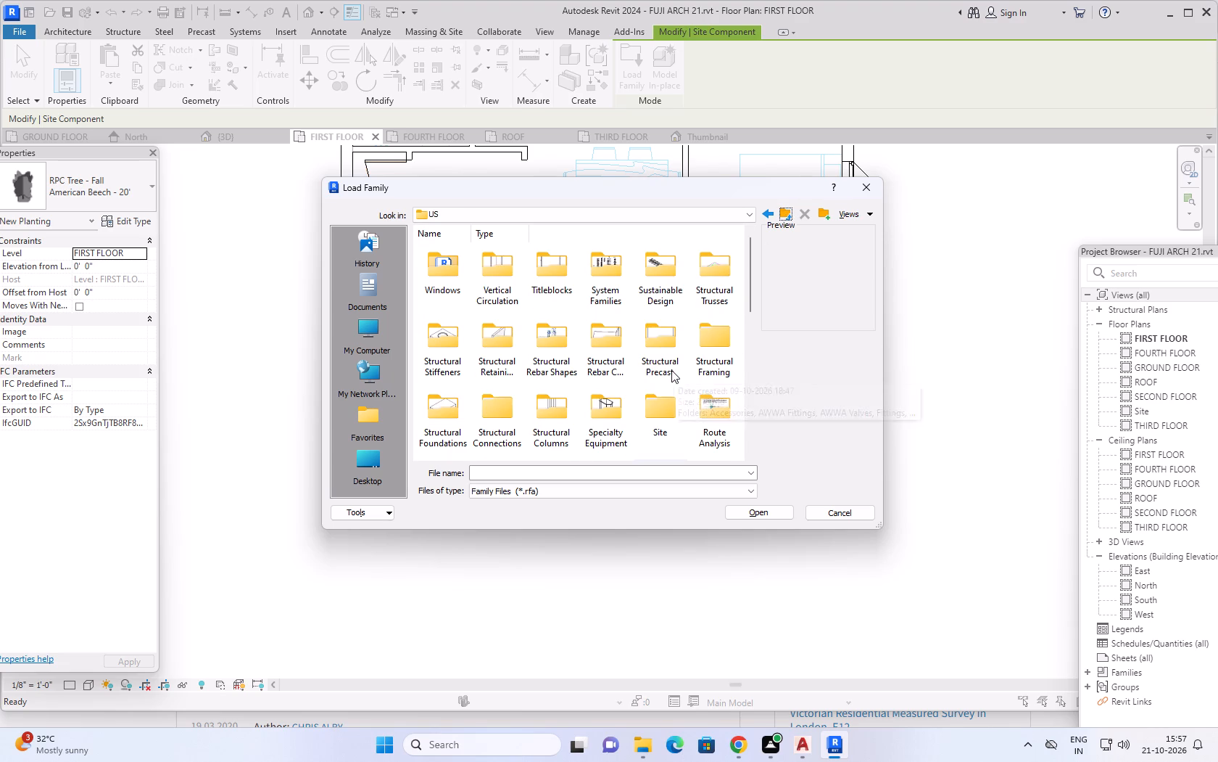
scroll(655, 359, "up", 3)
double_click(663, 406)
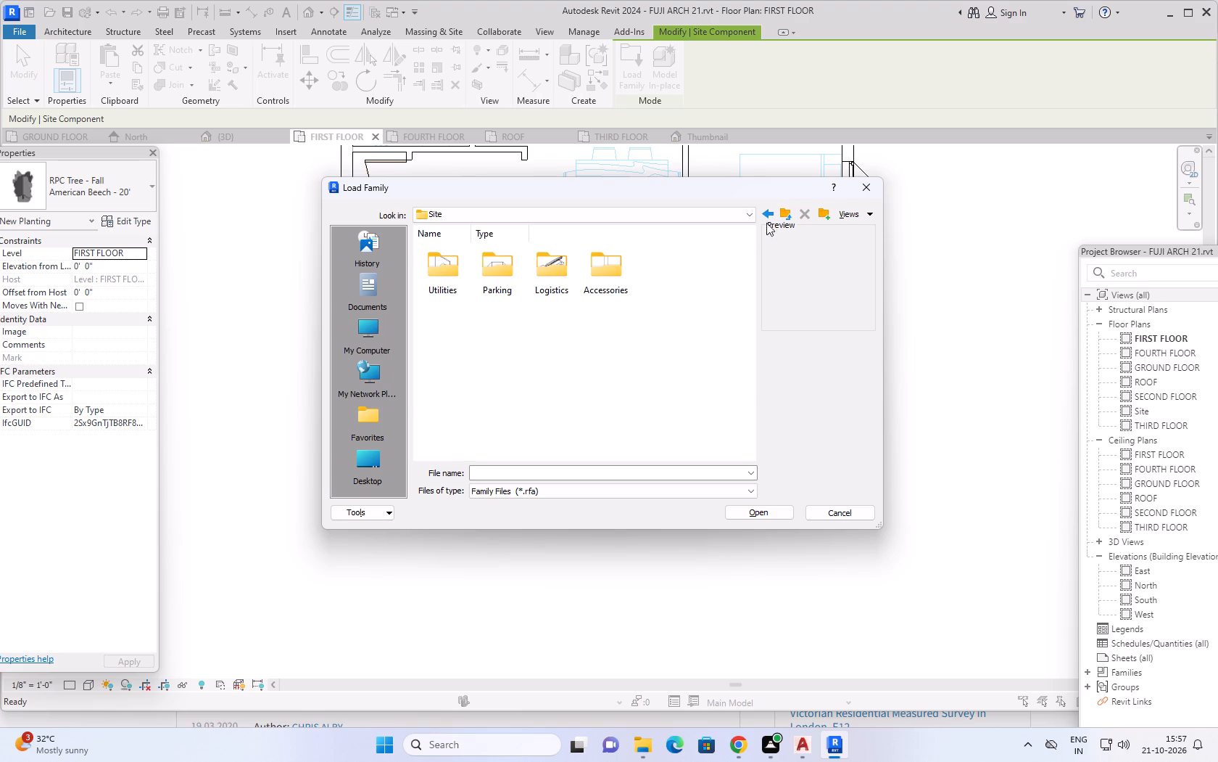
left_click(786, 213)
scroll(680, 335, "down", 2)
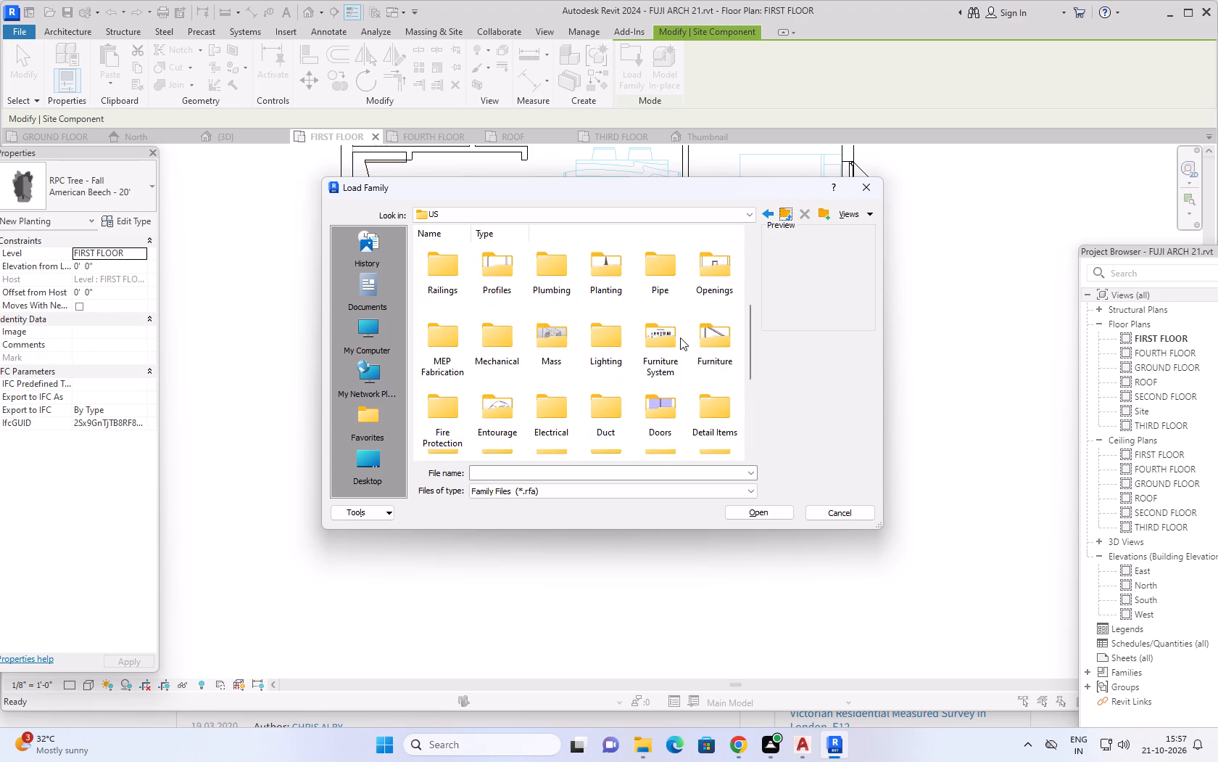
scroll(680, 337, "down", 2)
scroll(680, 338, "up", 3)
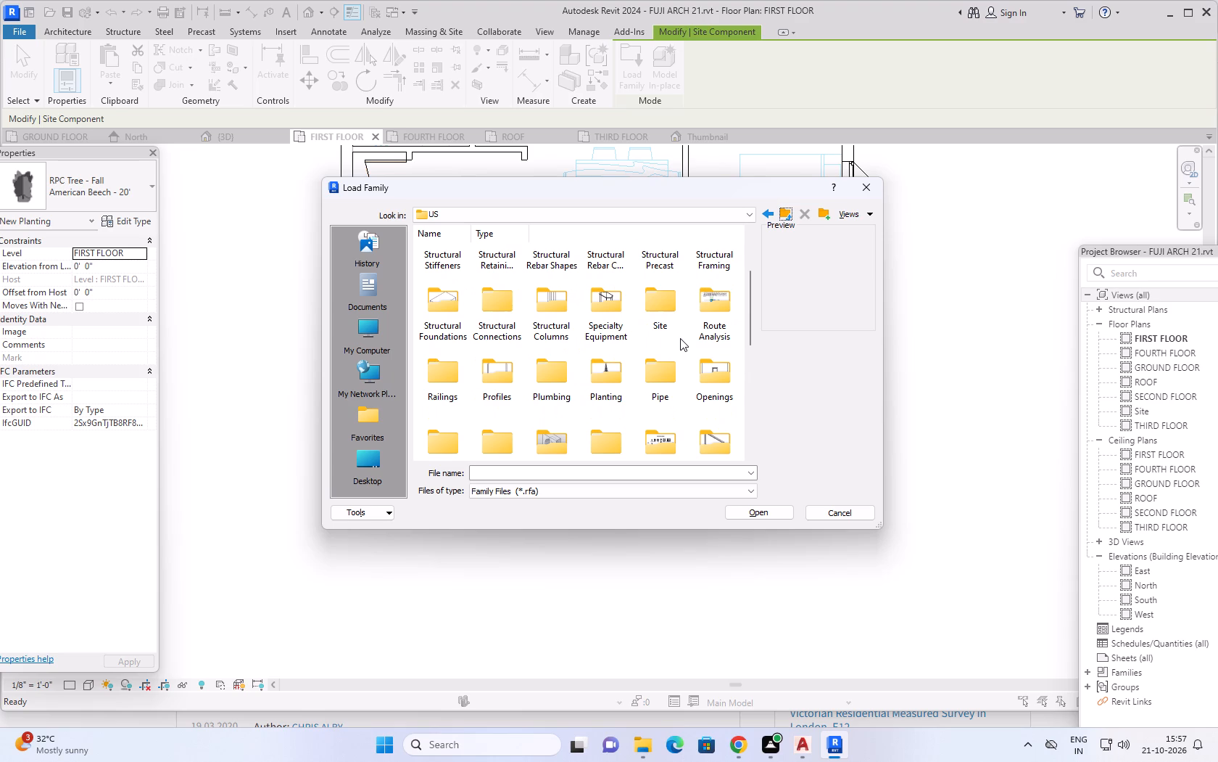
scroll(692, 359, "down", 1)
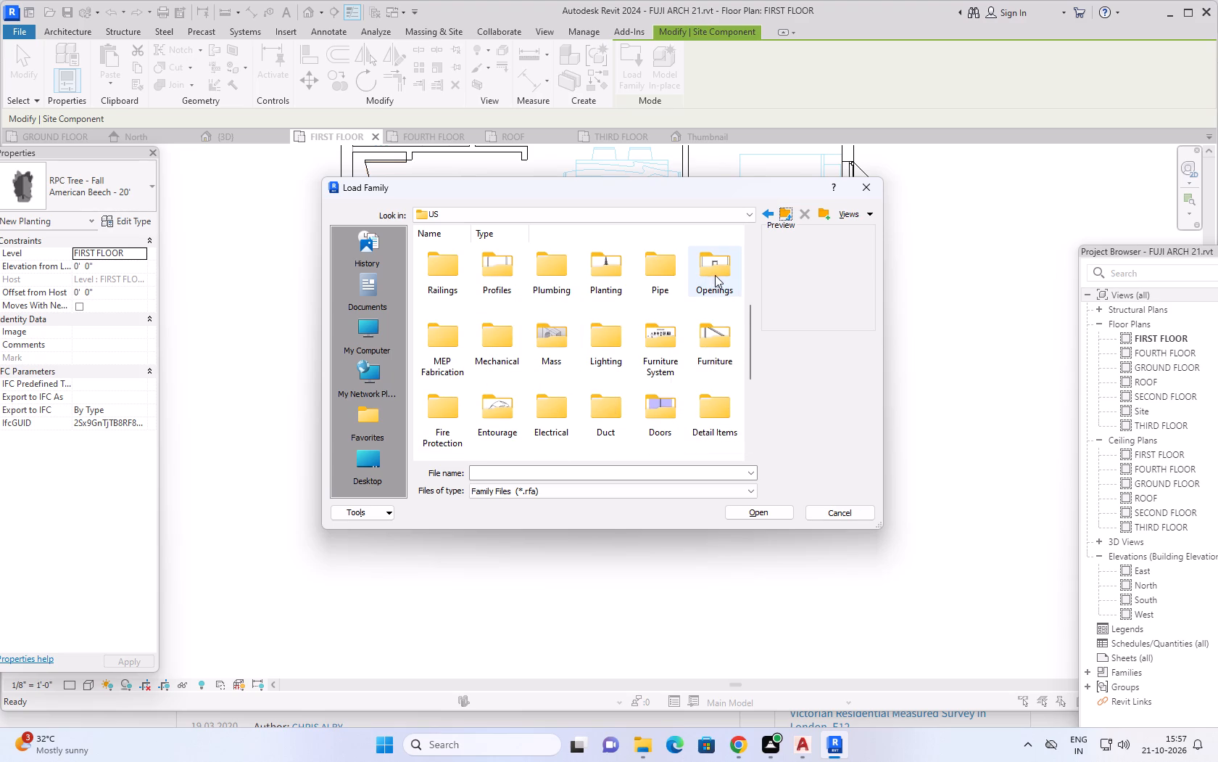
scroll(606, 318, "down", 5)
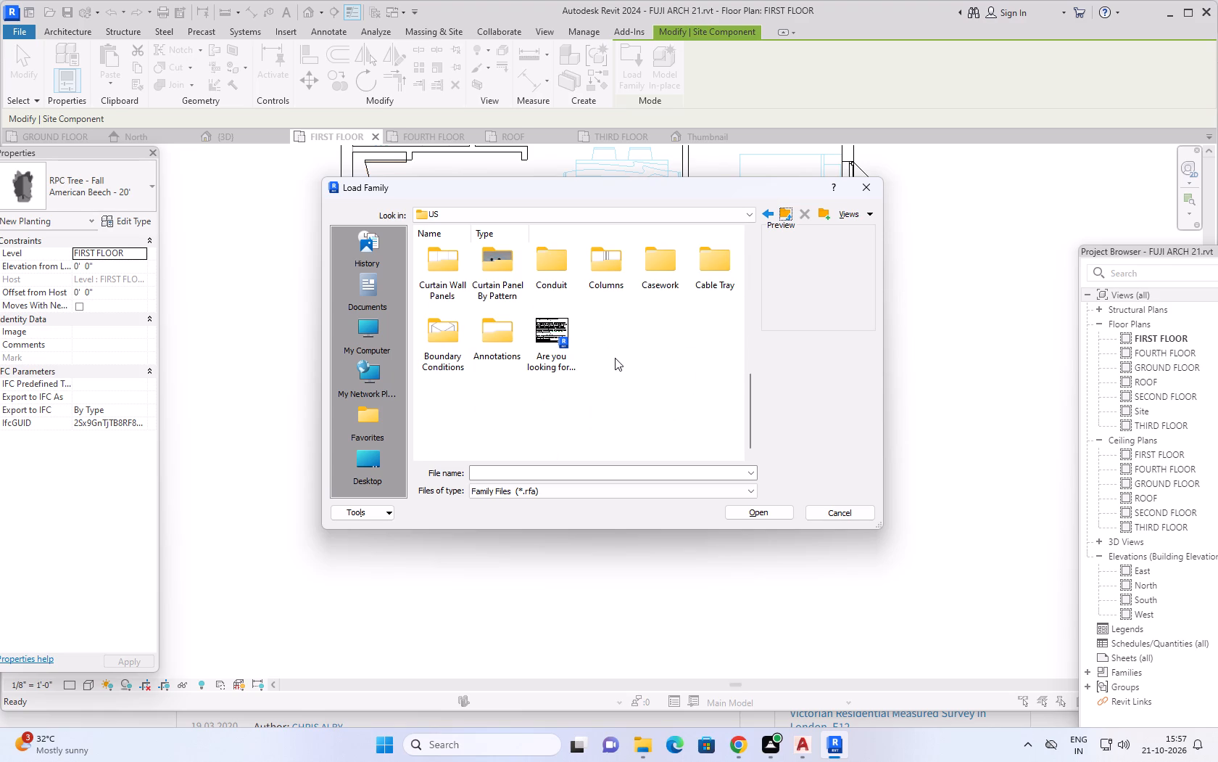
Look through the duct fitting Profiles and the round duct Taps families in the Duct folder of the US library.
scroll(615, 359, "up", 1)
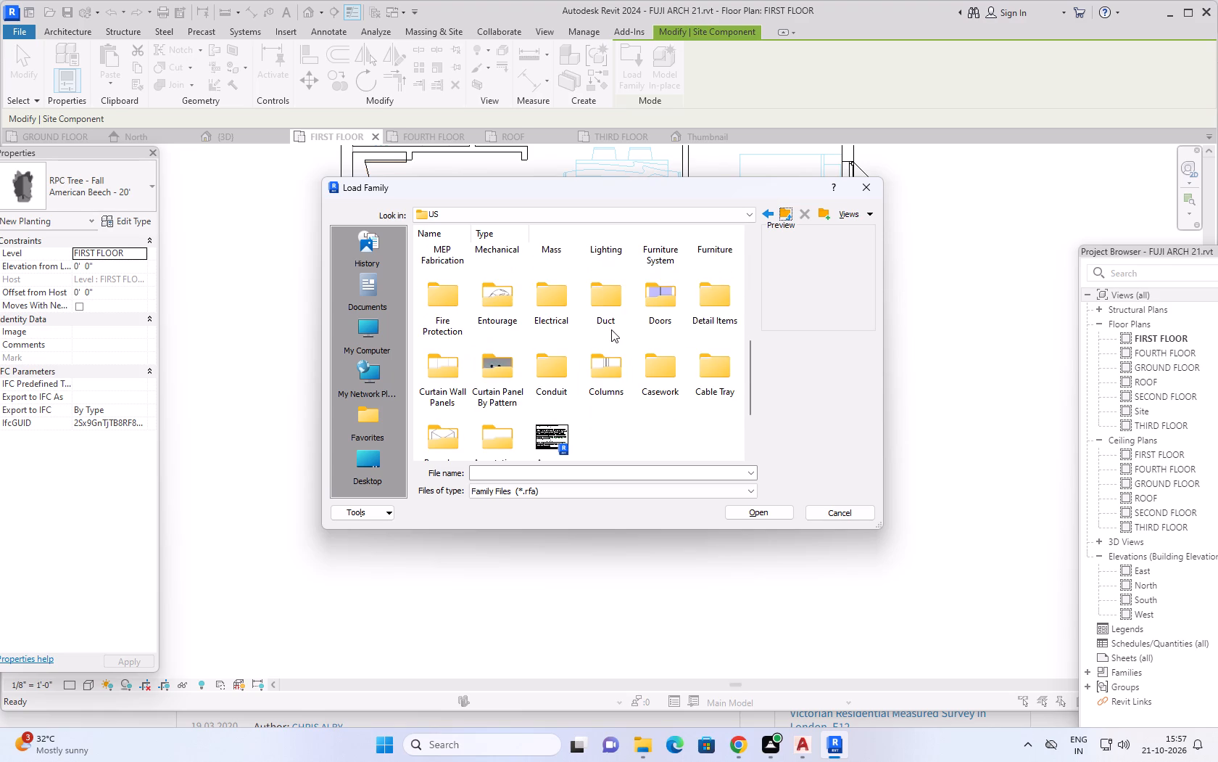
double_click(610, 317)
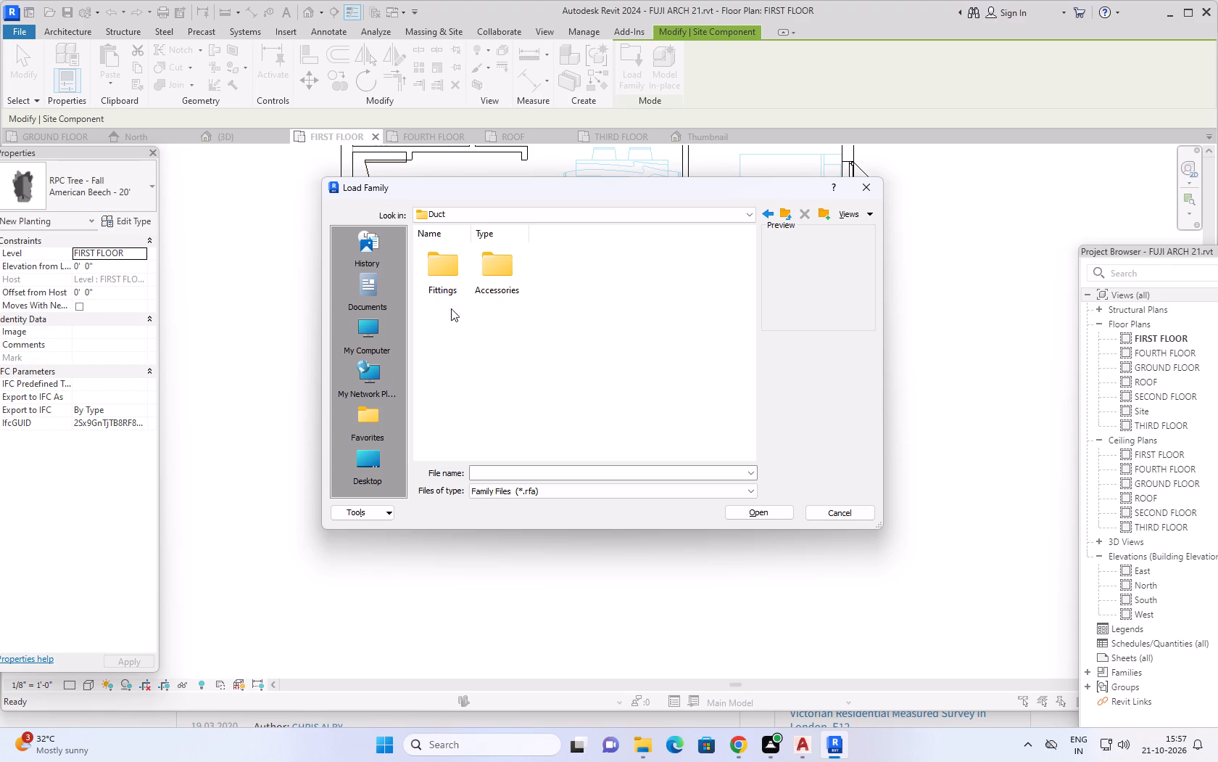
double_click(438, 279)
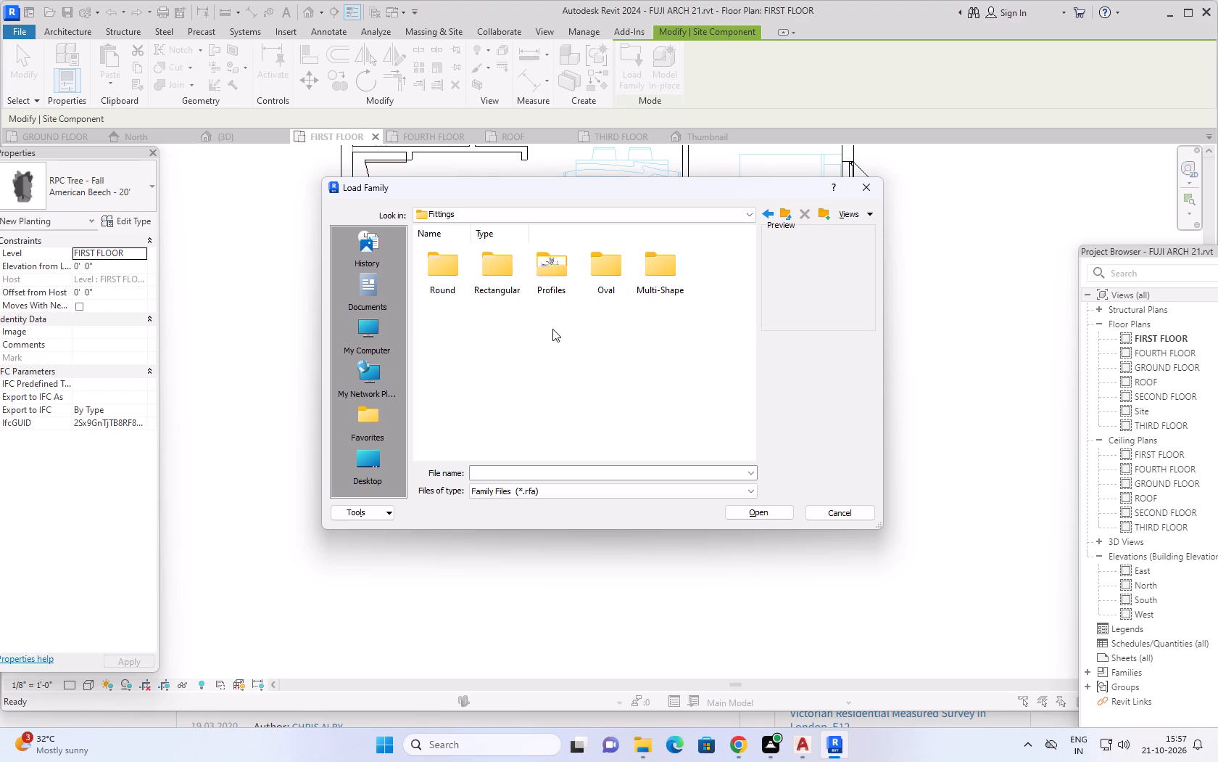
double_click(553, 279)
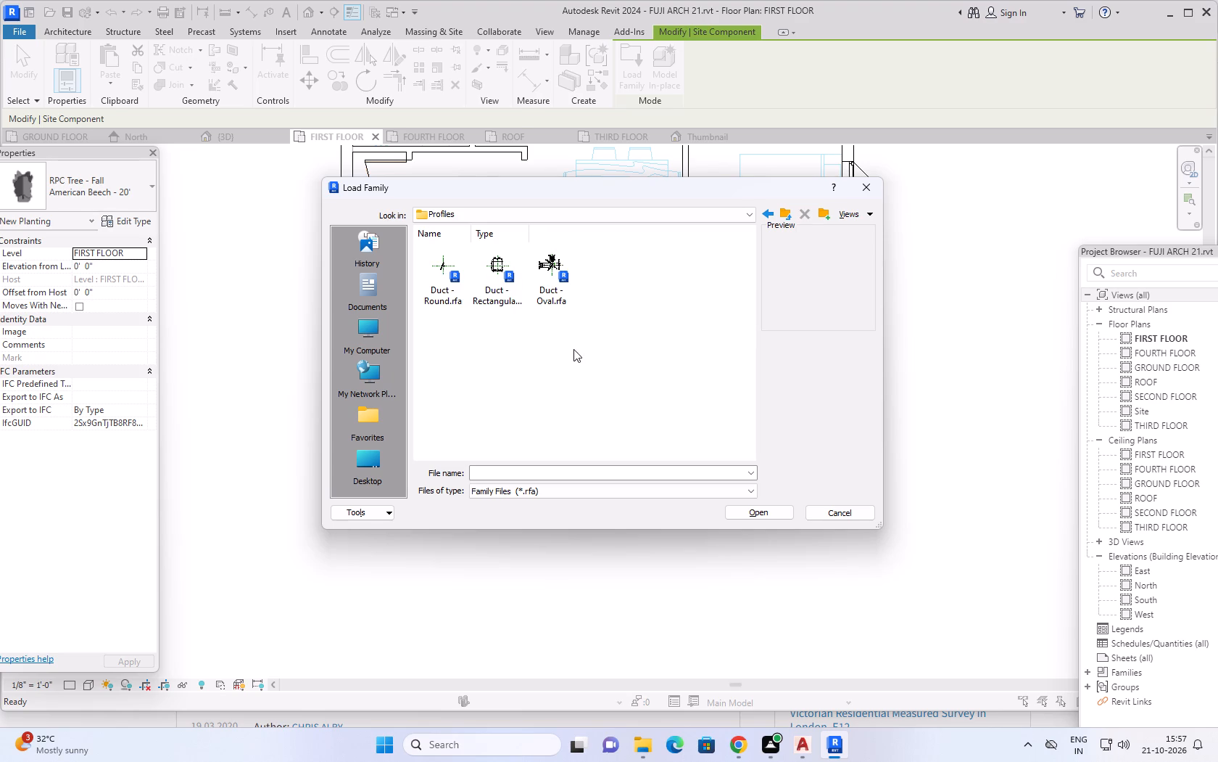
left_click(785, 216)
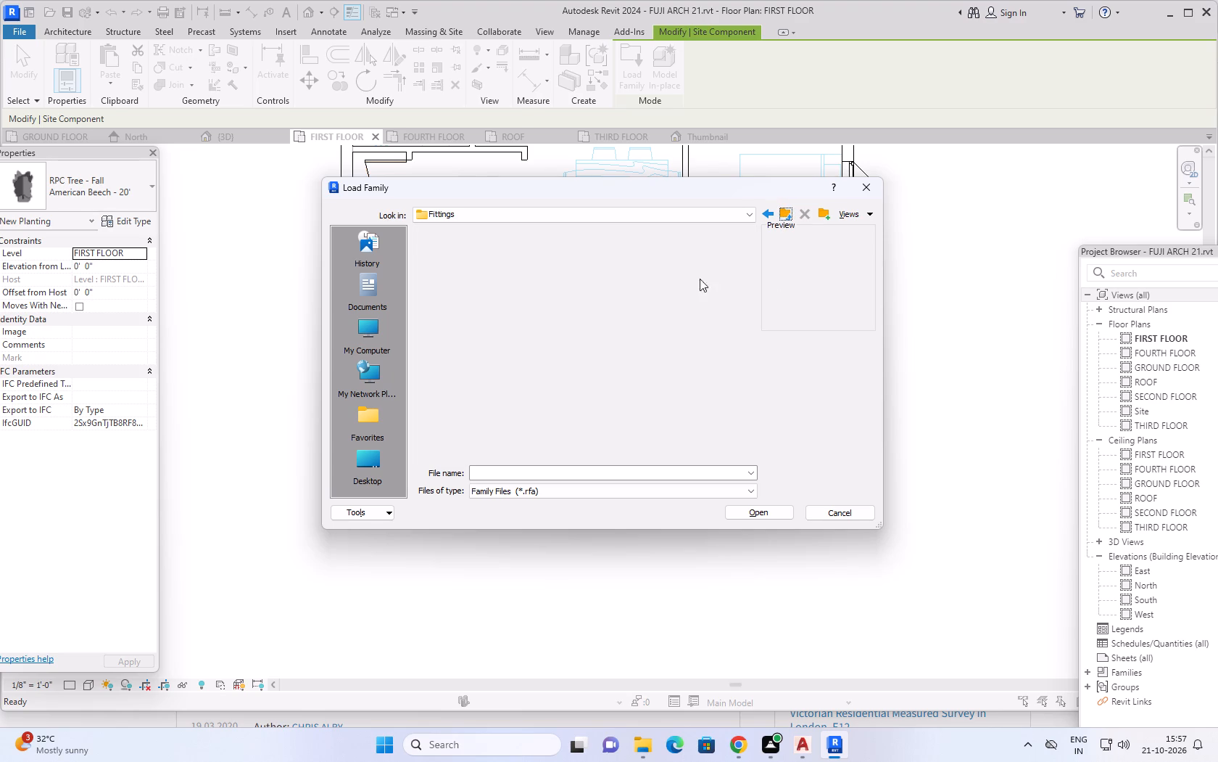
double_click(441, 280)
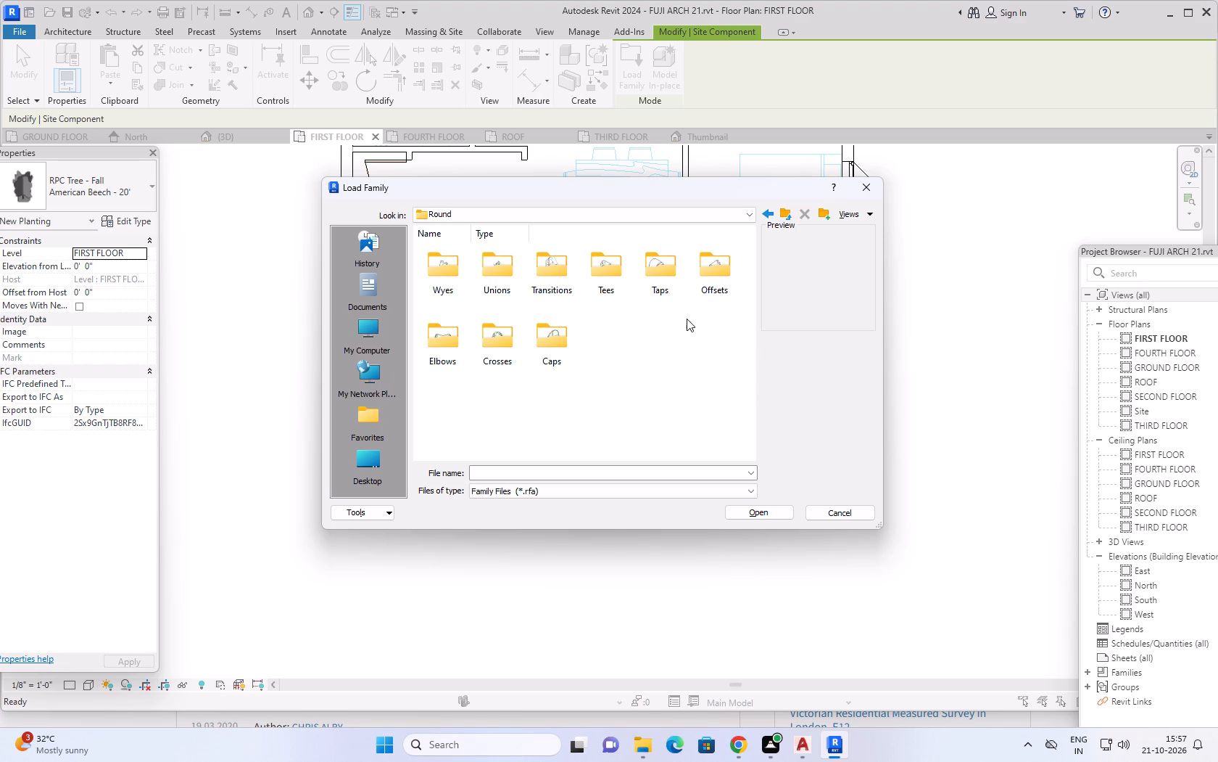
double_click(655, 269)
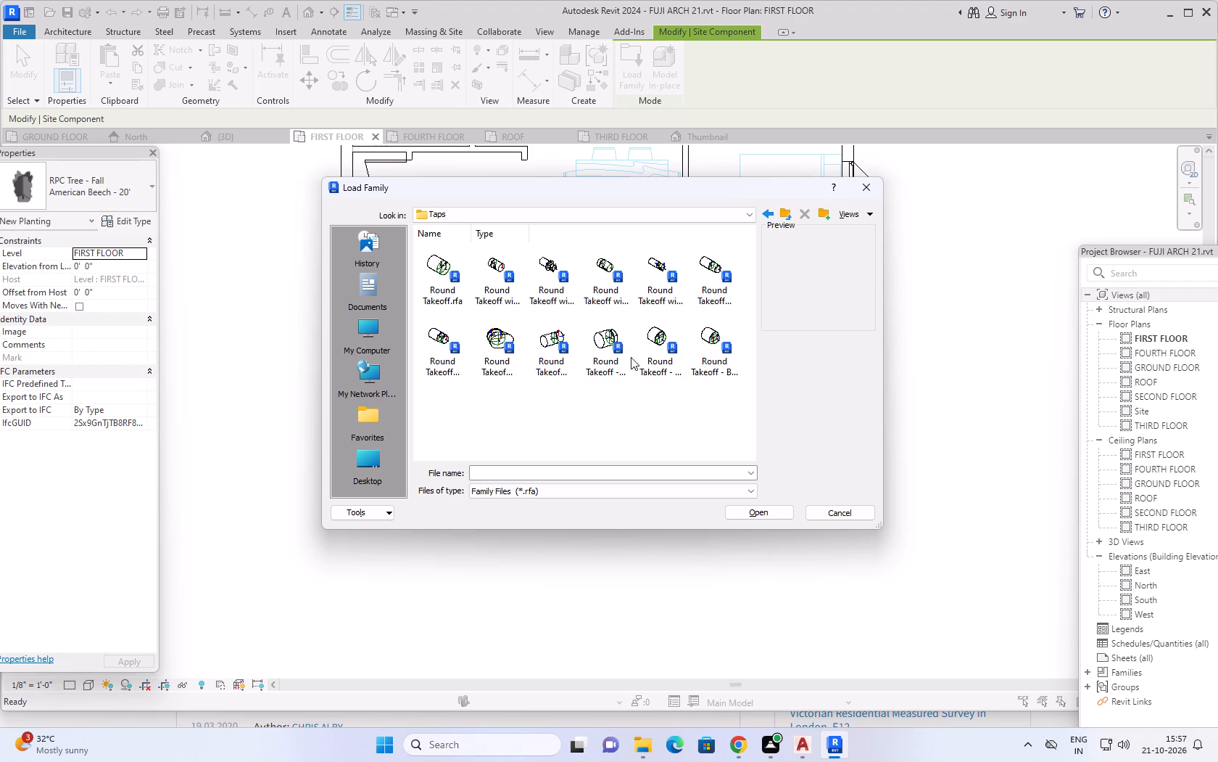
left_click(780, 217)
left_click(780, 217)
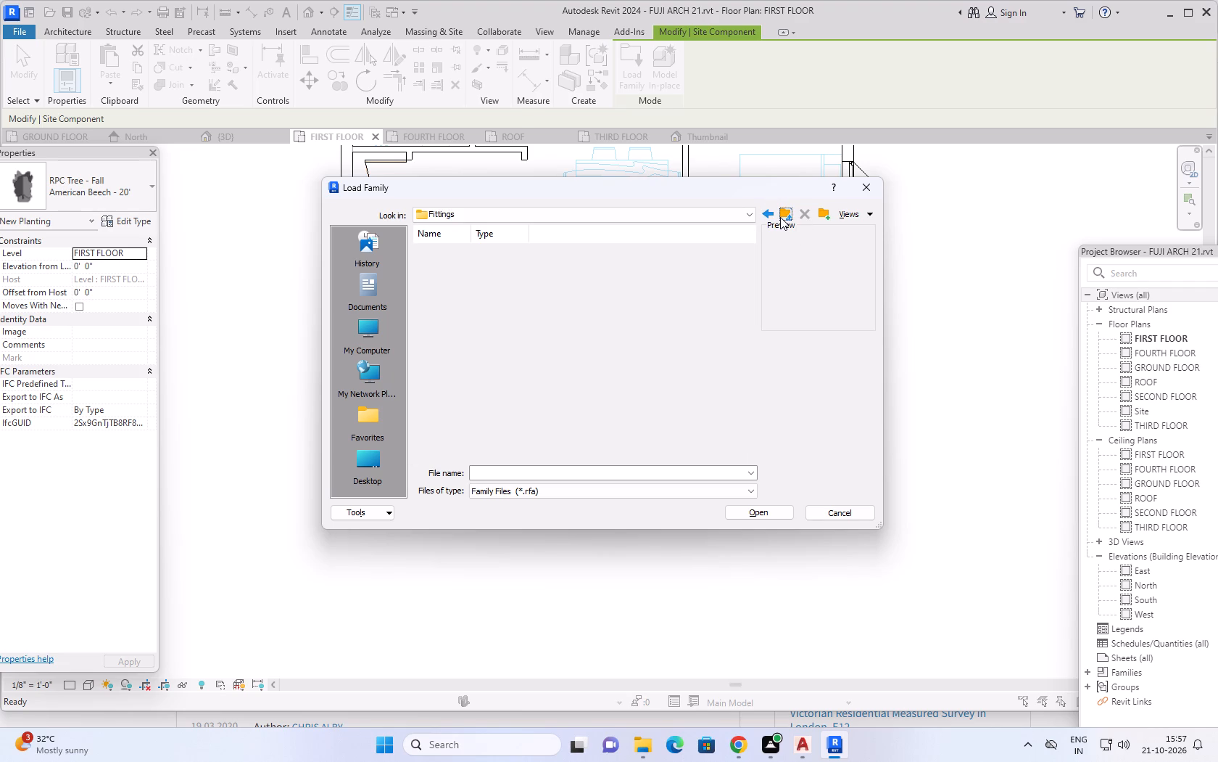
left_click(780, 217)
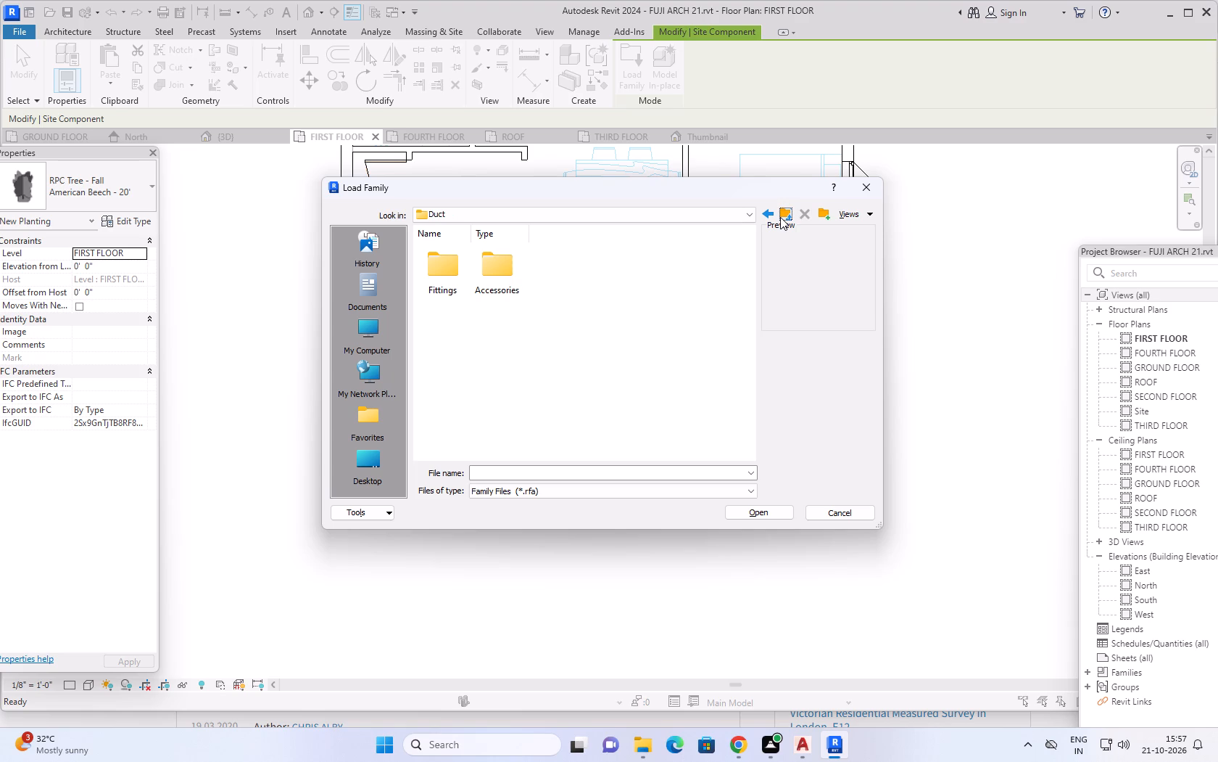
left_click(780, 217)
Look through the Metal Deck and Railings families in the Profiles folder of the US library.
scroll(674, 386, "down", 1)
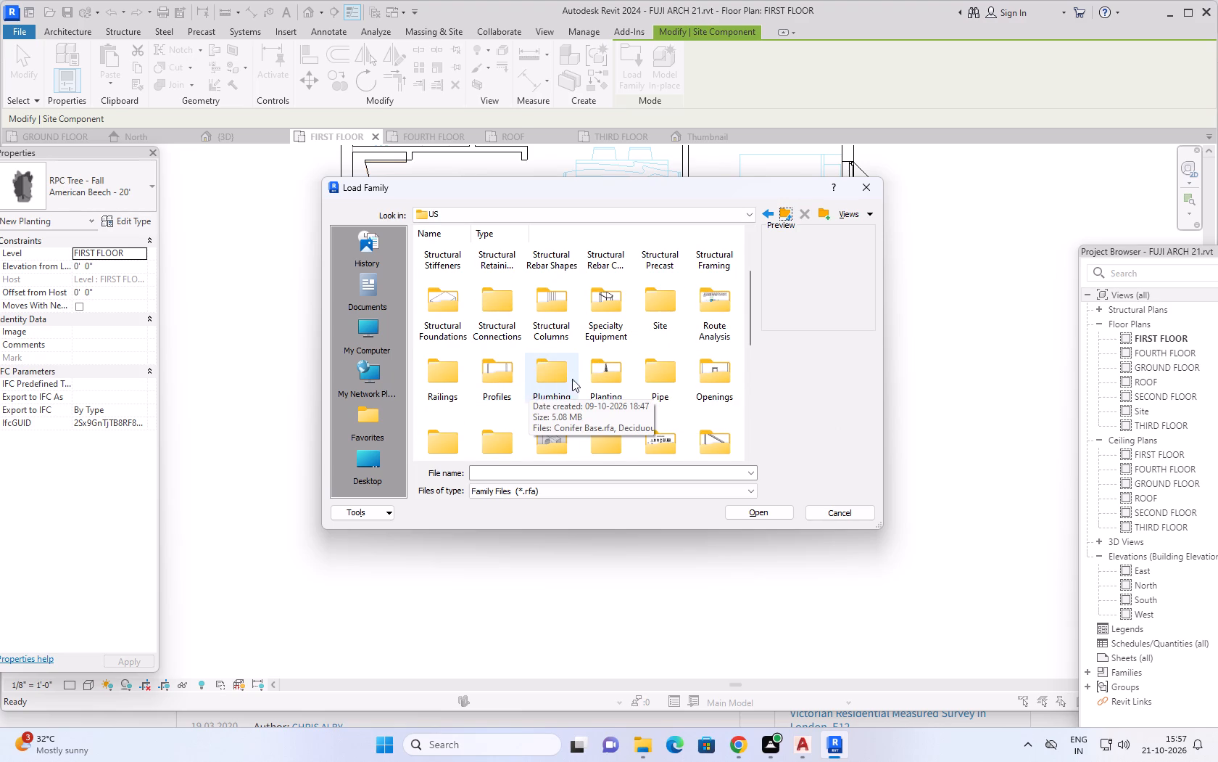
double_click(482, 388)
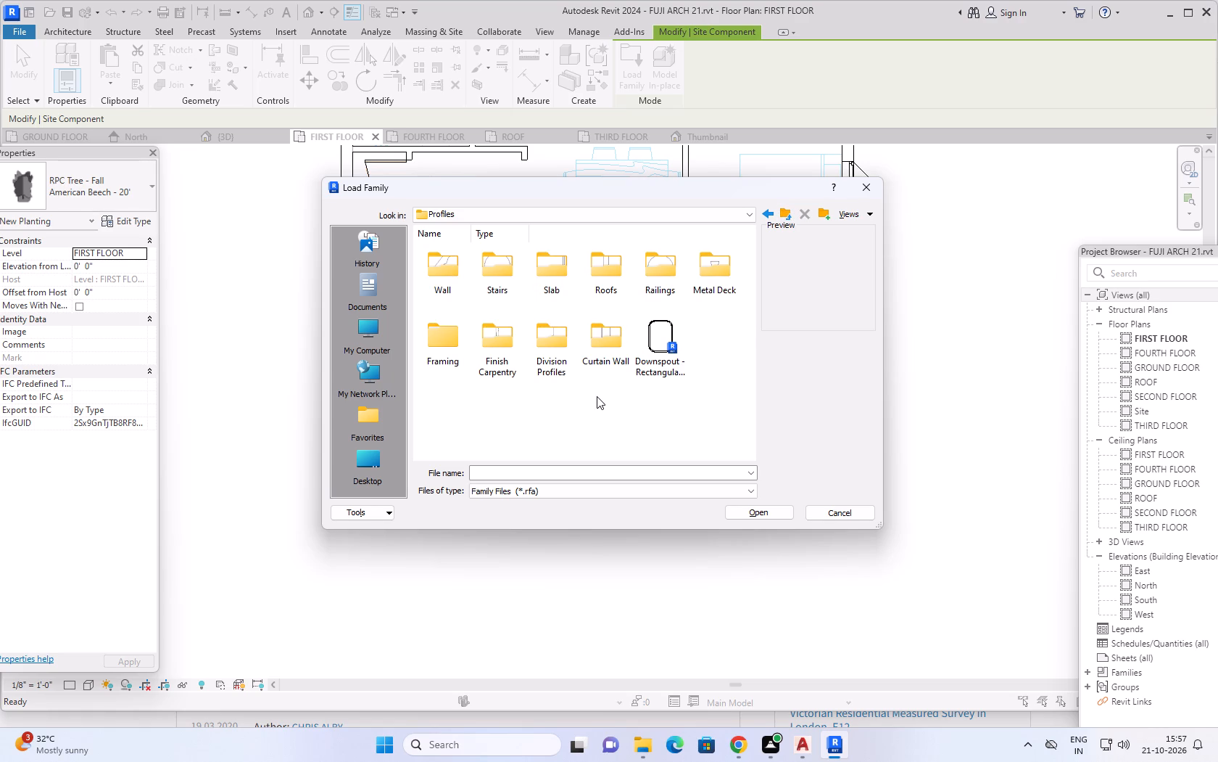
double_click(715, 276)
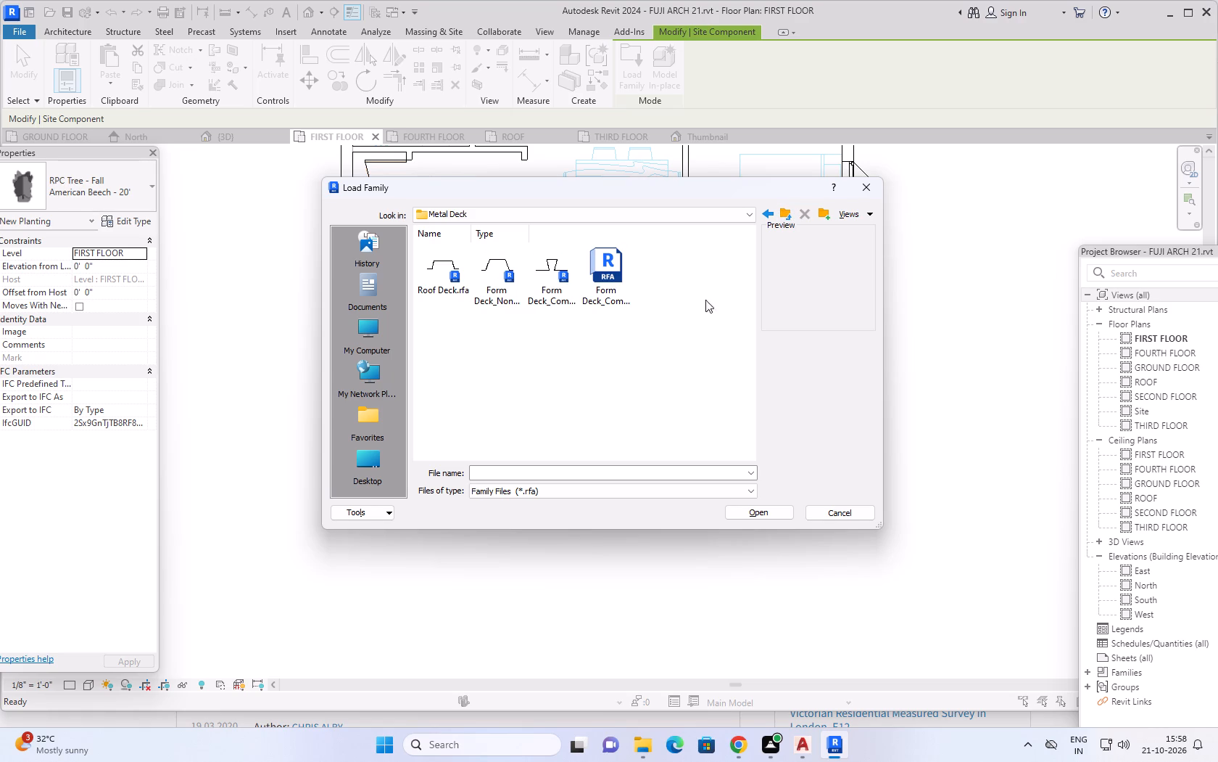
left_click(781, 218)
double_click(652, 279)
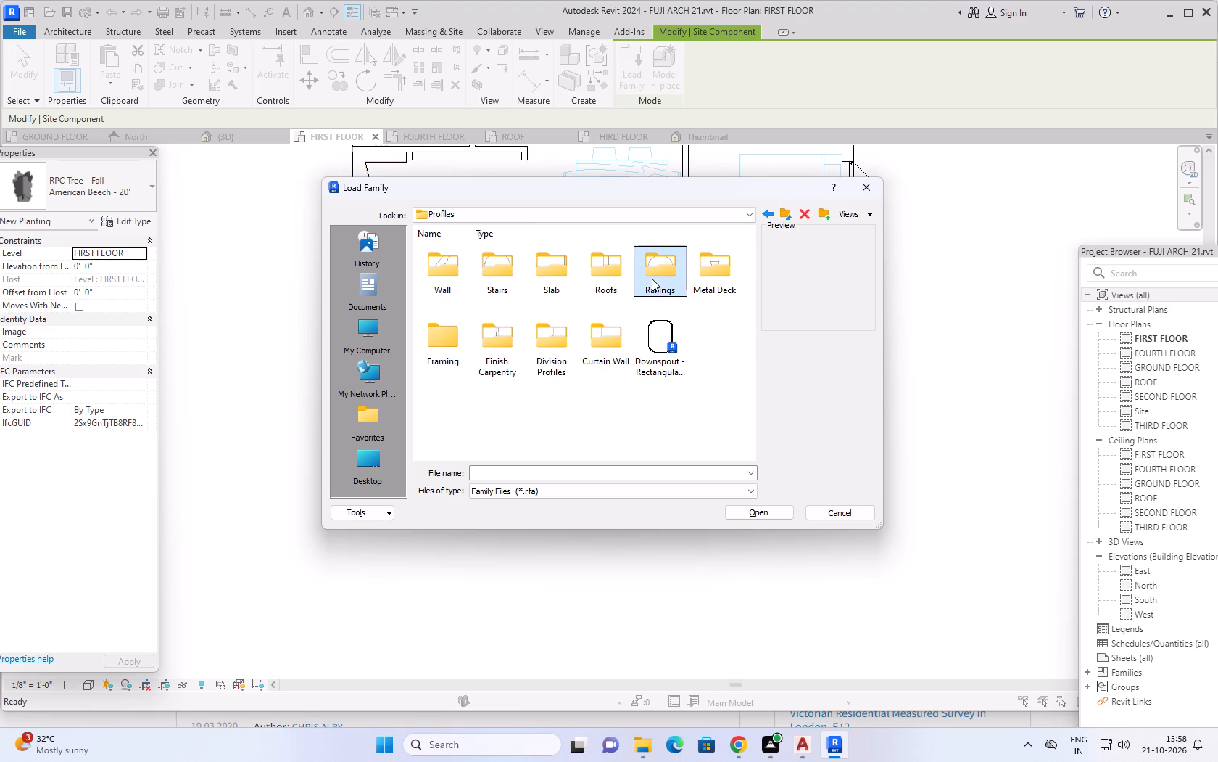
left_click(783, 211)
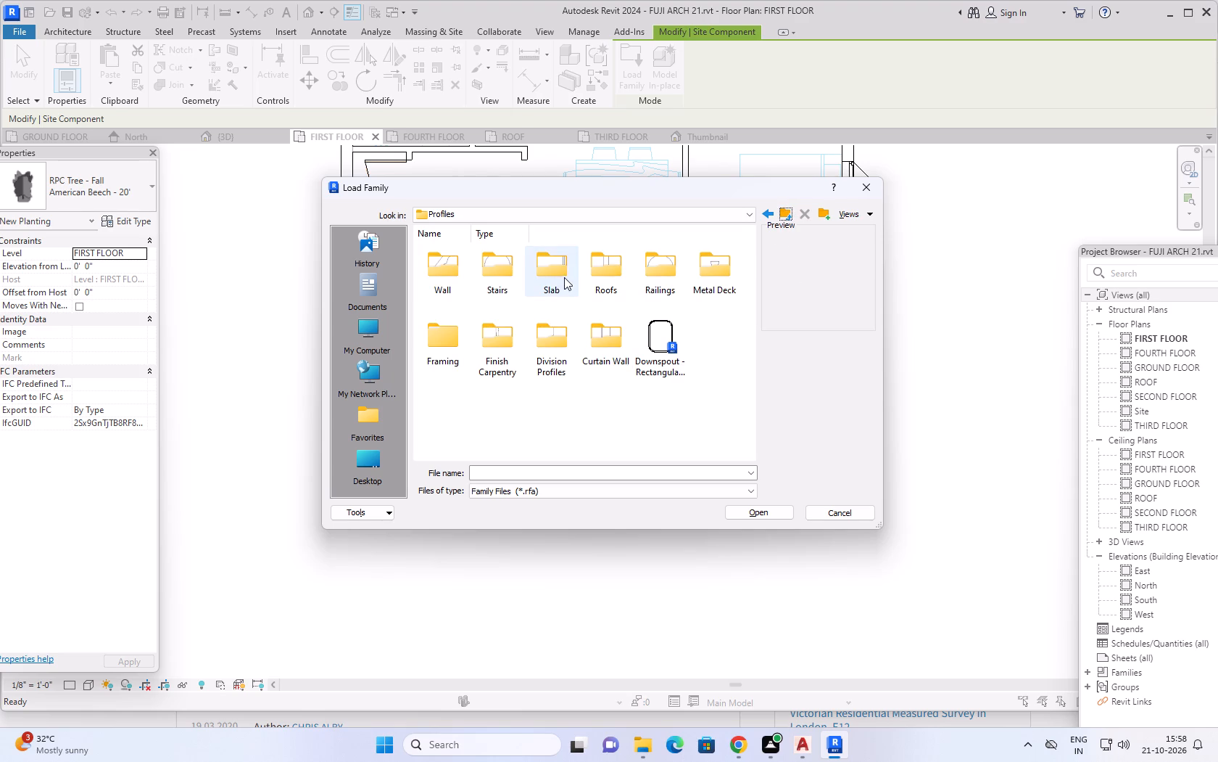
left_click(787, 214)
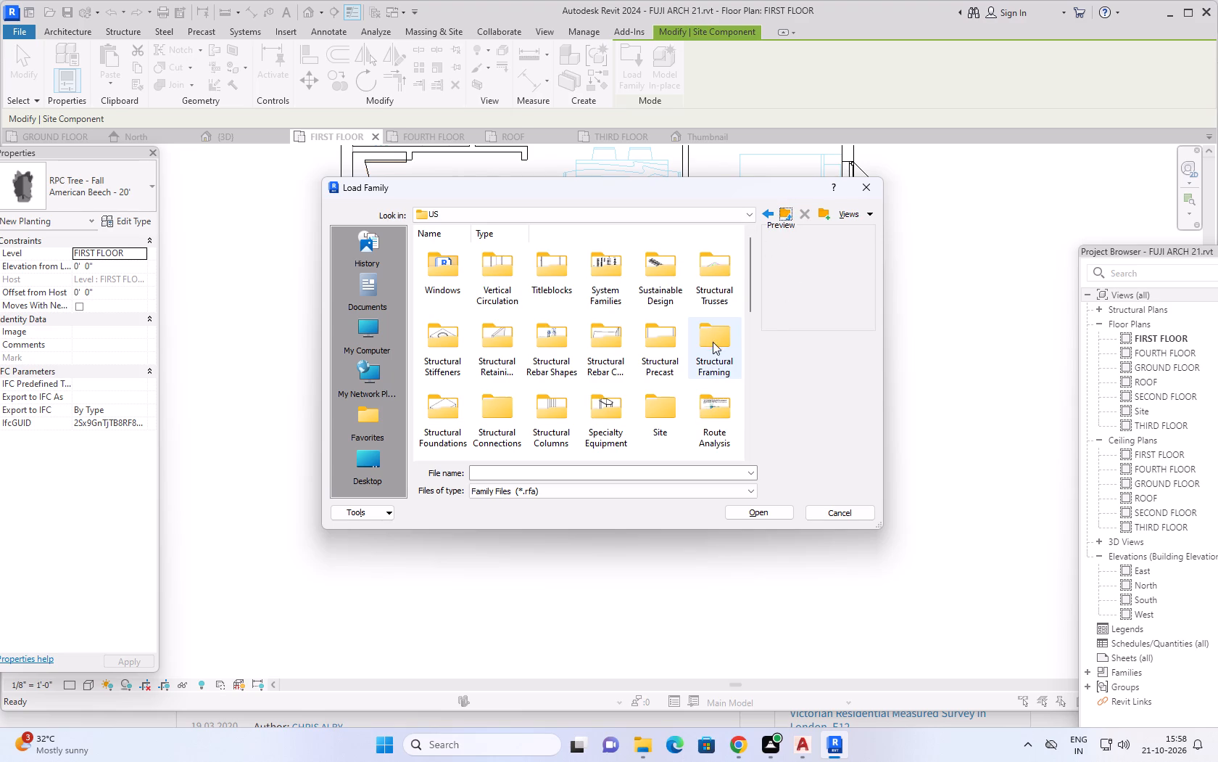
Look through the Shelving and Base Cabinets families in the Casework folder of the US library.
scroll(690, 376, "down", 5)
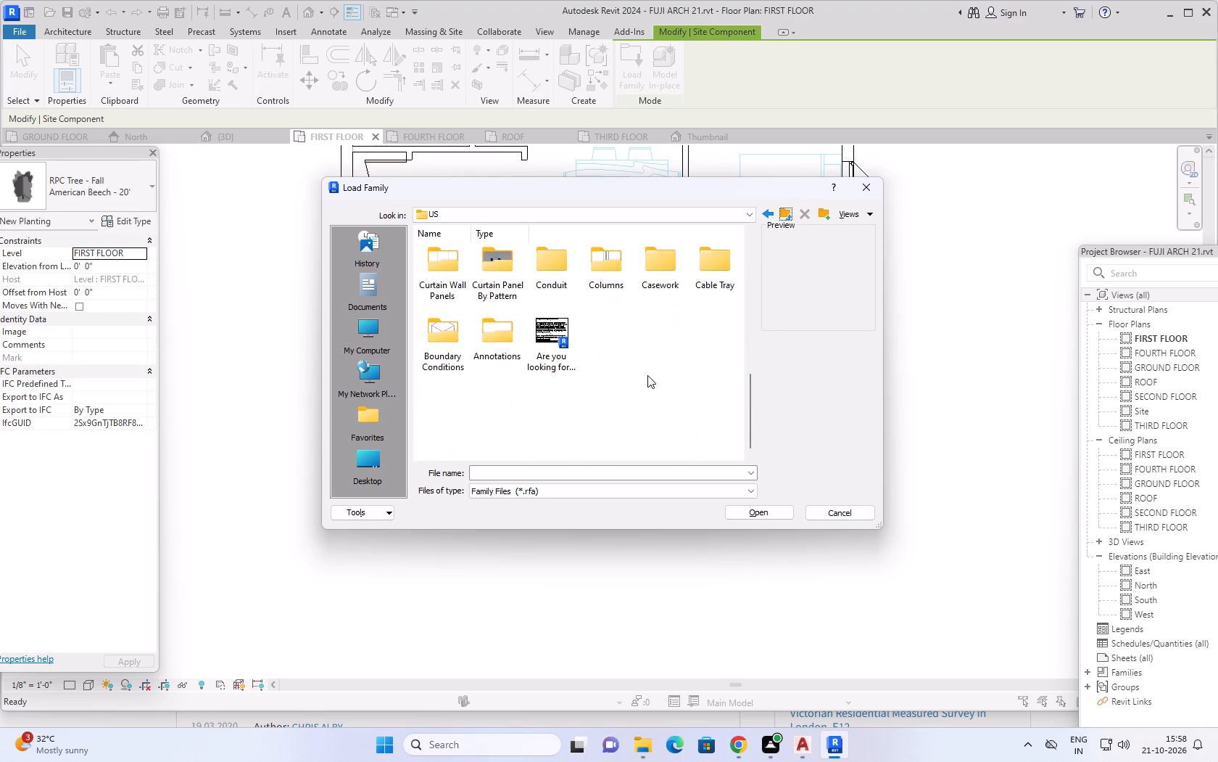
scroll(647, 375, "up", 1)
double_click(660, 366)
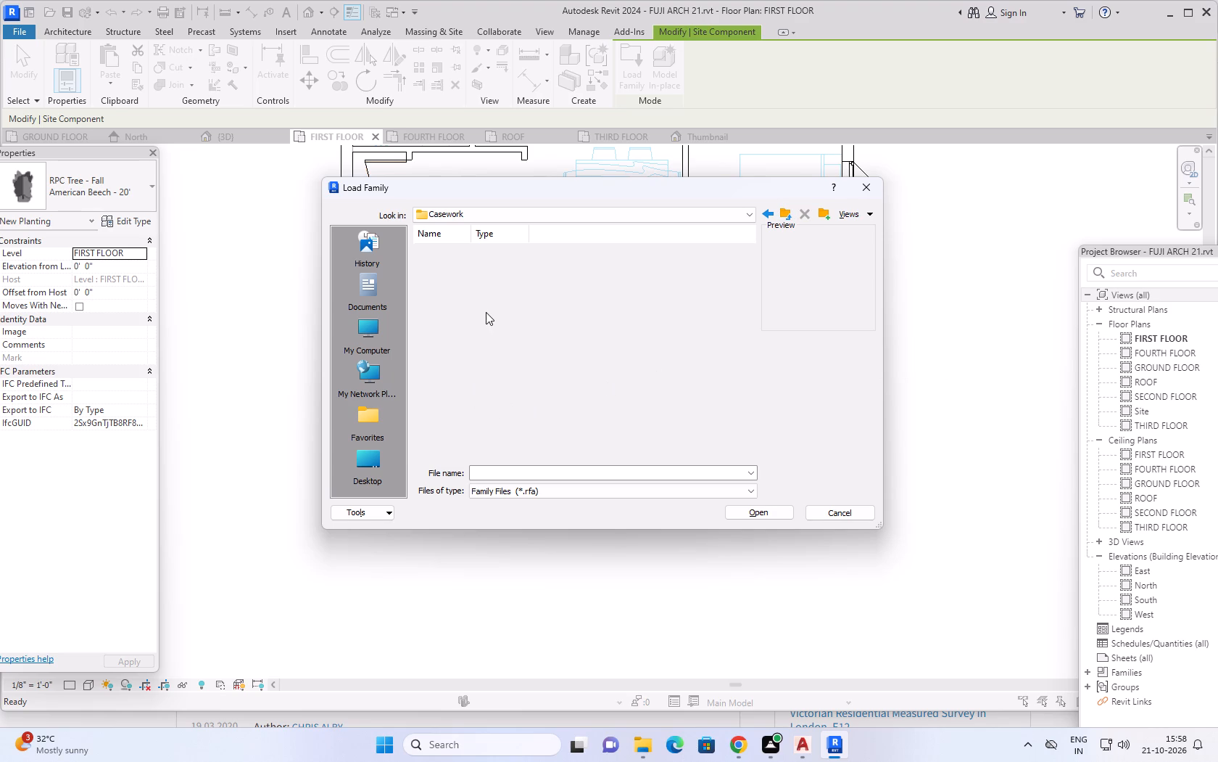
double_click(556, 284)
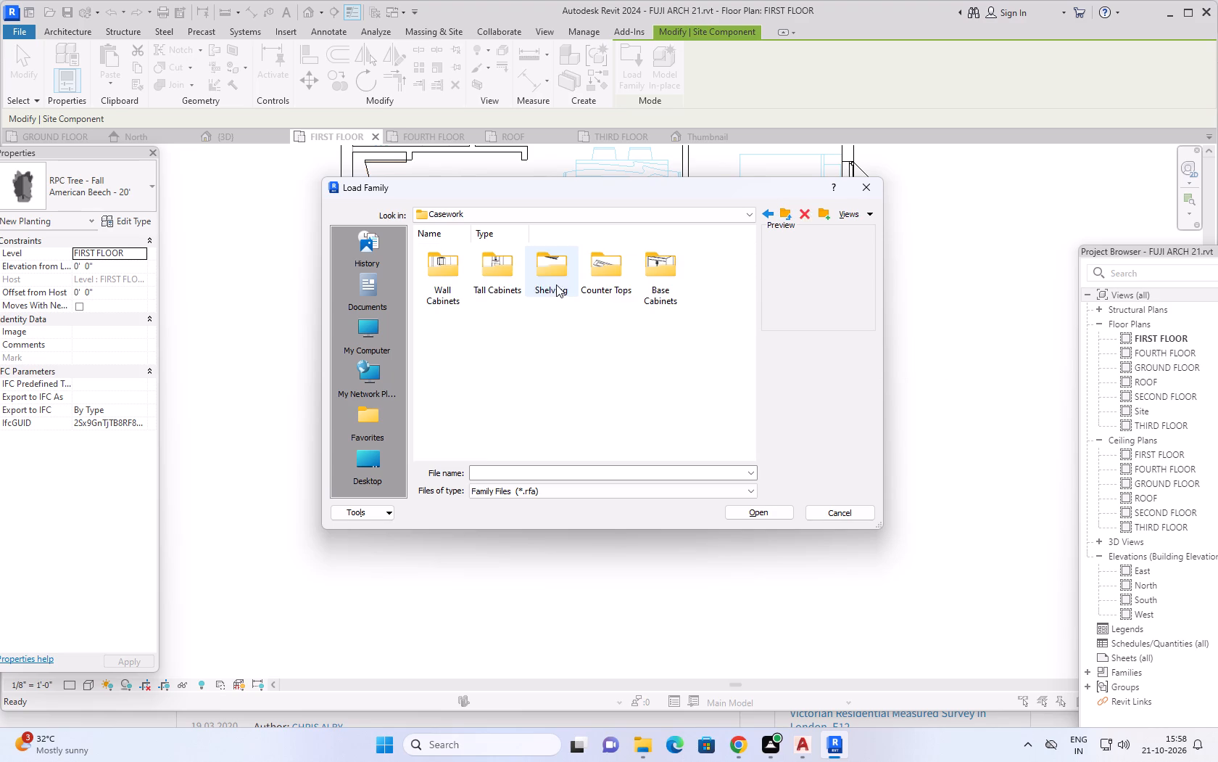
left_click(783, 214)
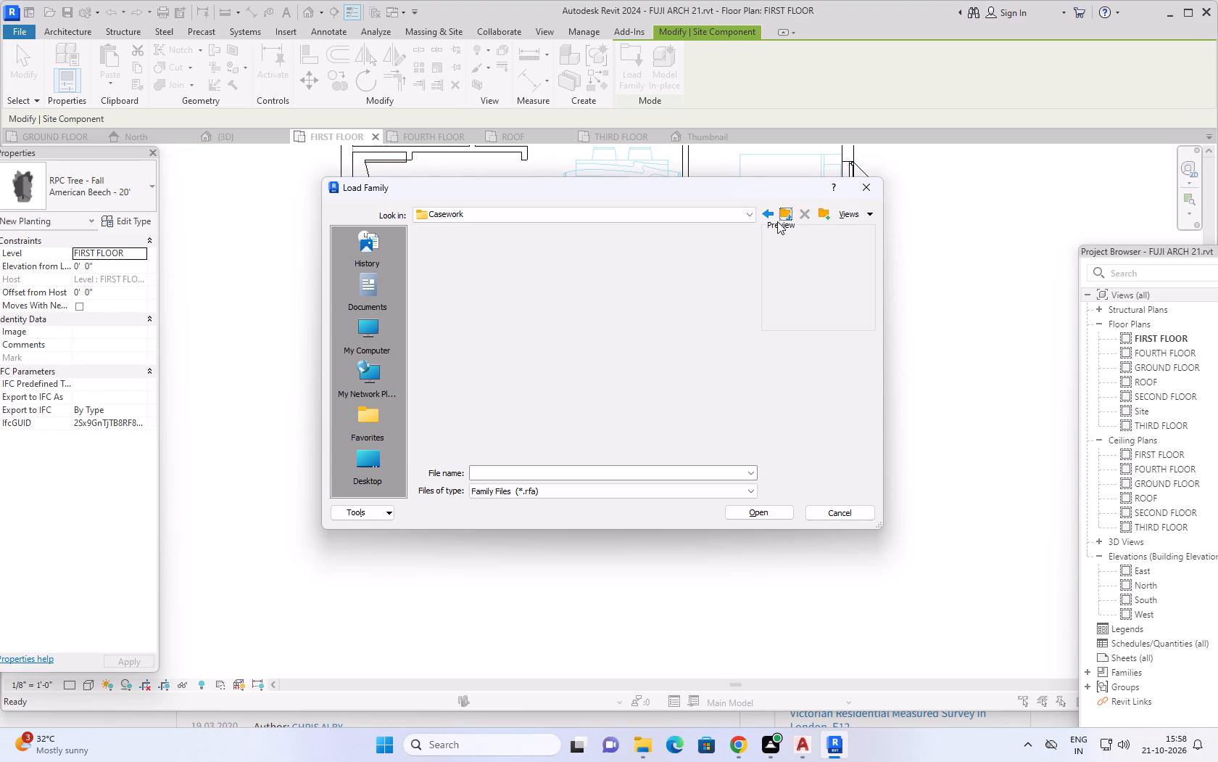
double_click(674, 274)
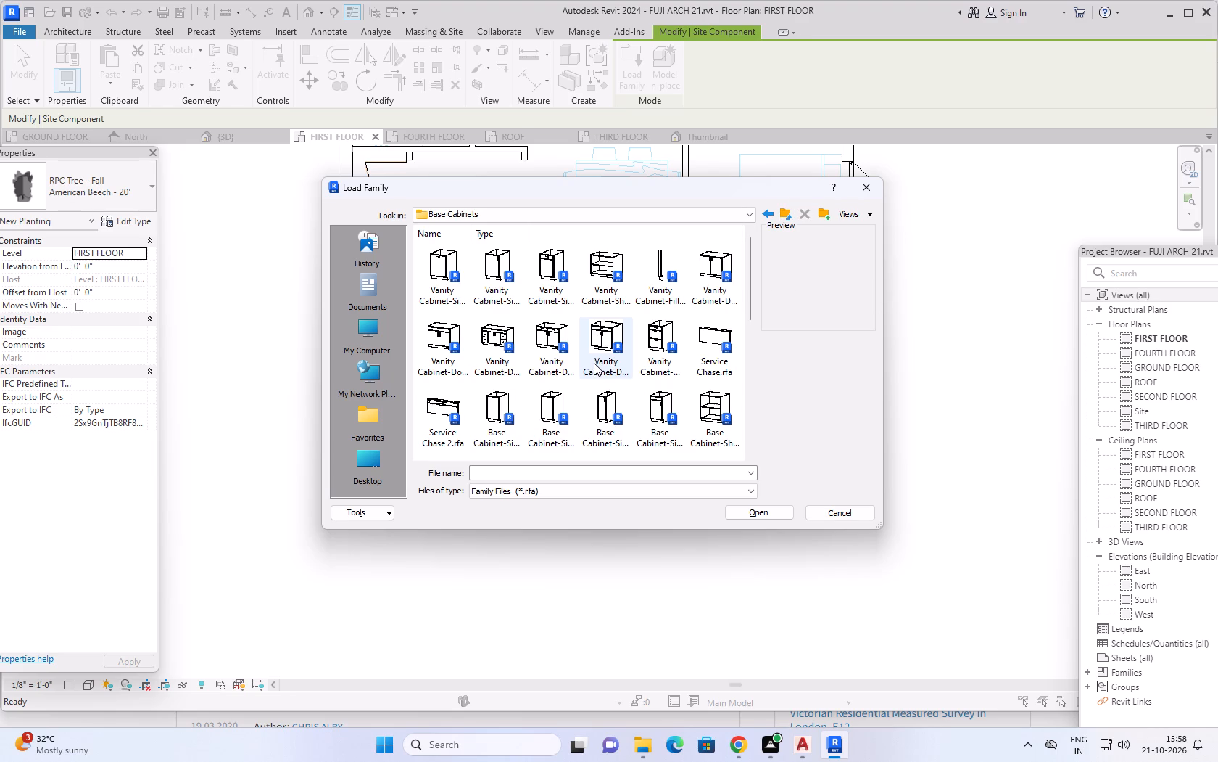
scroll(608, 356, "down", 6)
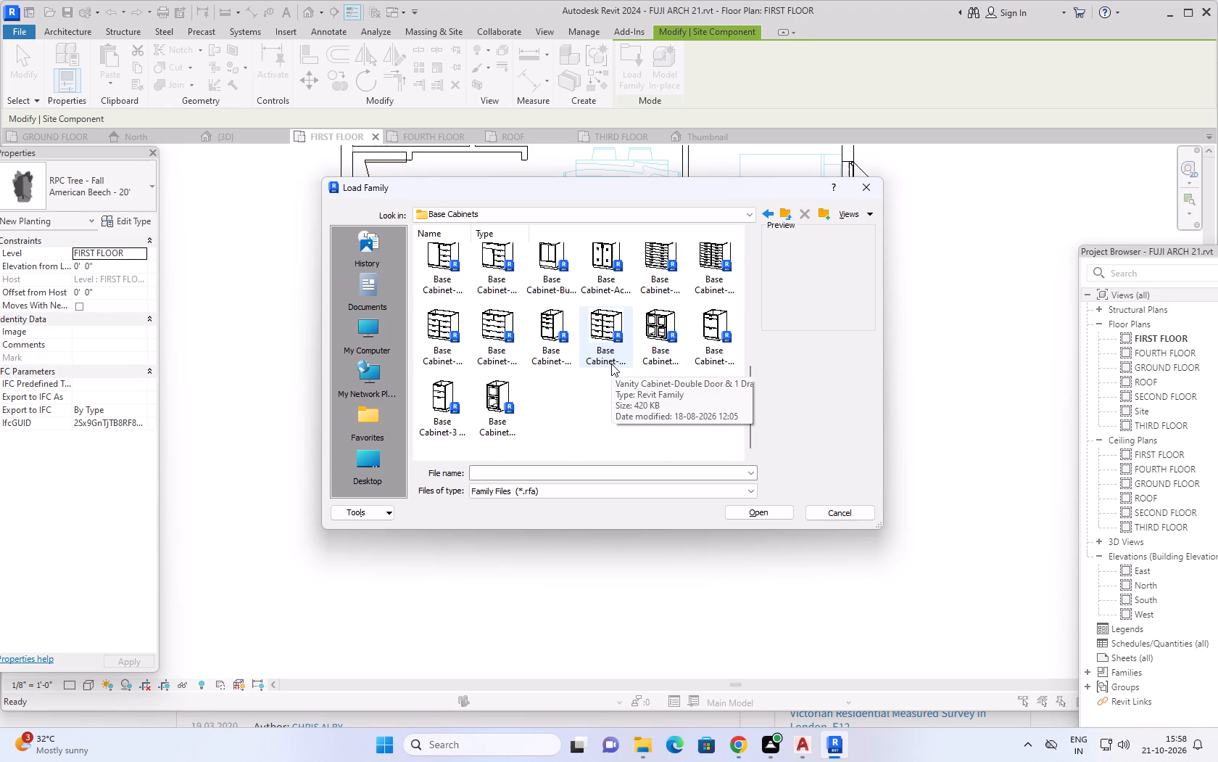
left_click(784, 220)
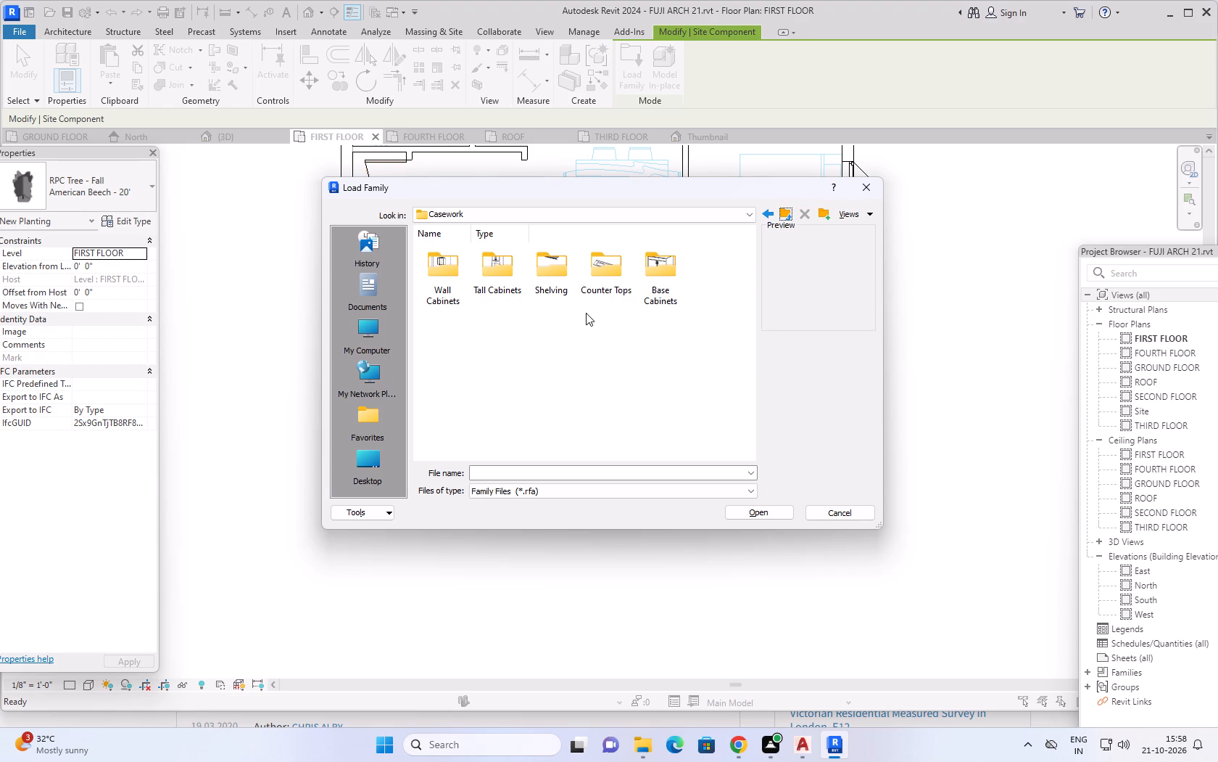
Look through the Counter Tops and Wall Cabinets families in the Casework folder.
double_click(611, 279)
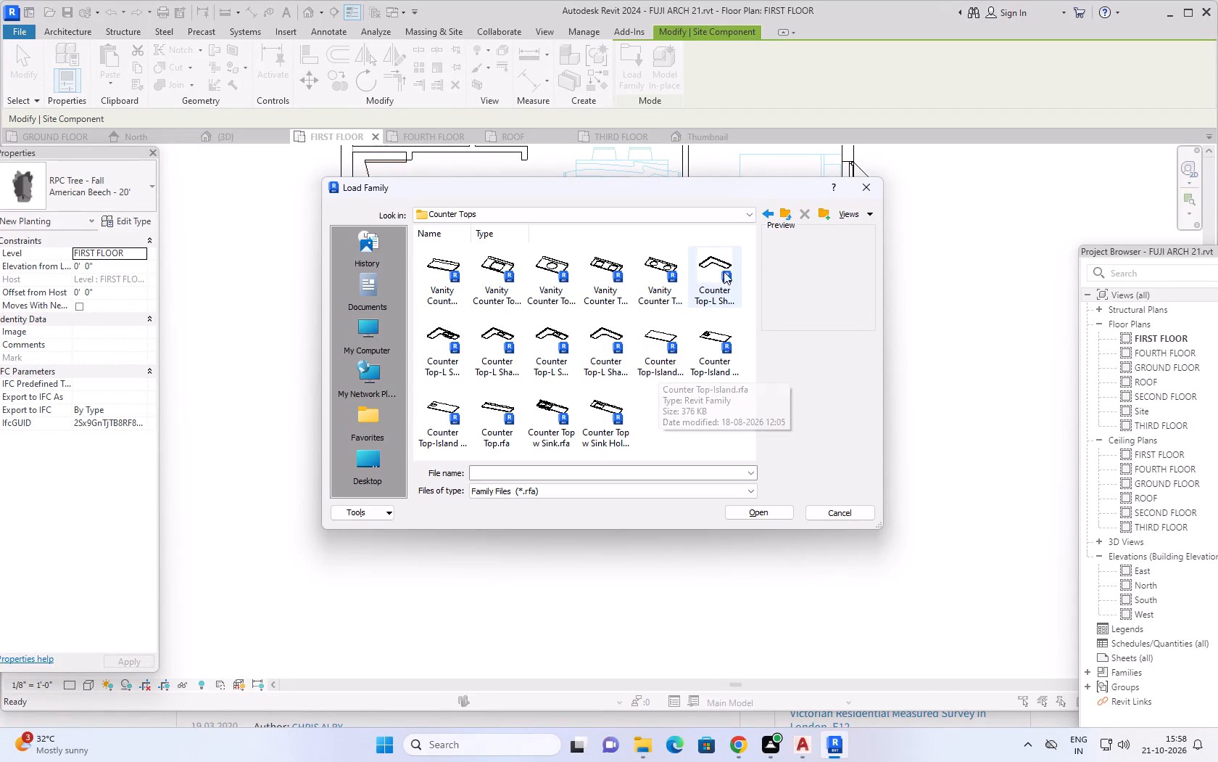
left_click(778, 213)
left_click(784, 214)
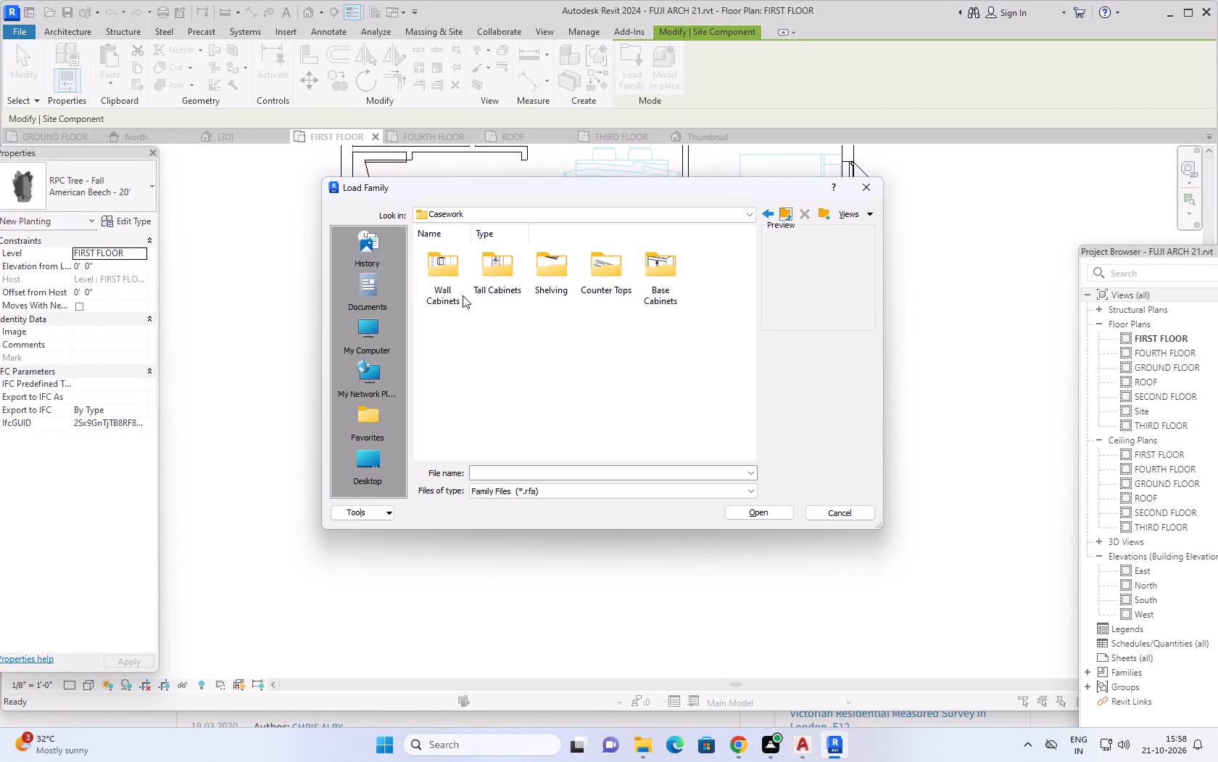
double_click(448, 286)
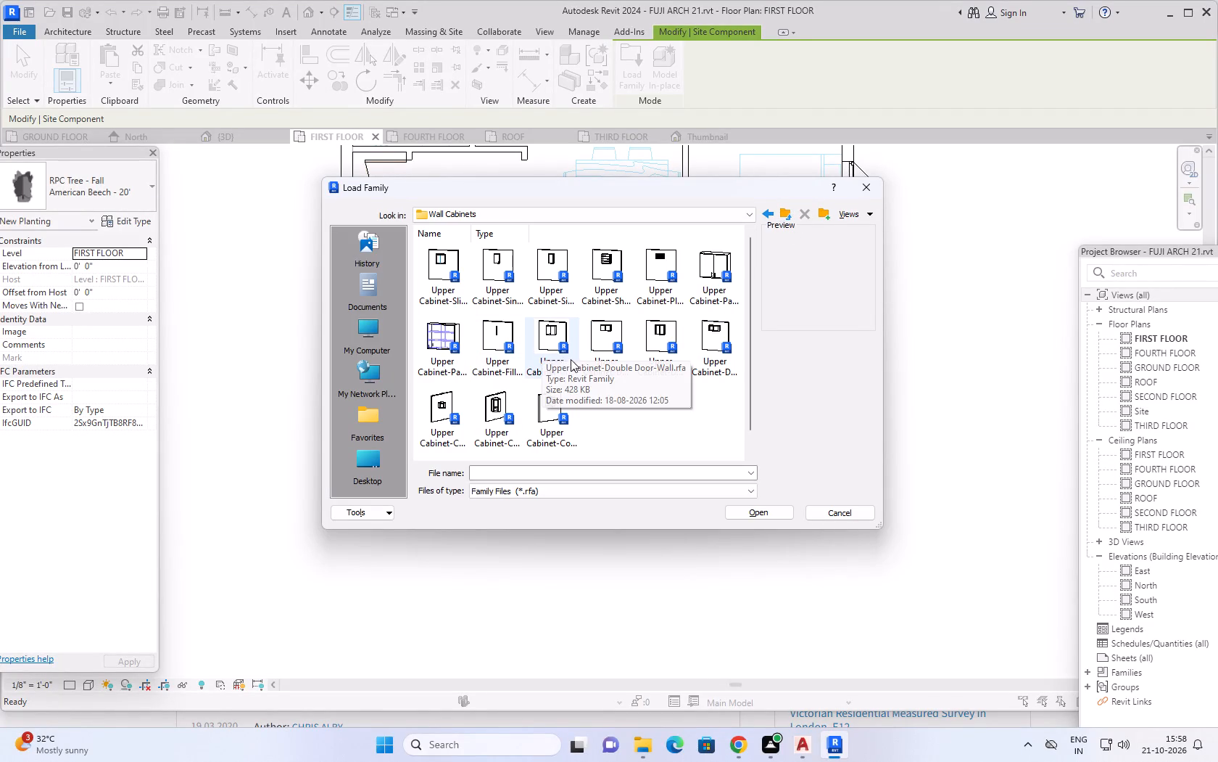
left_click(784, 218)
scroll(484, 356, "down", 1)
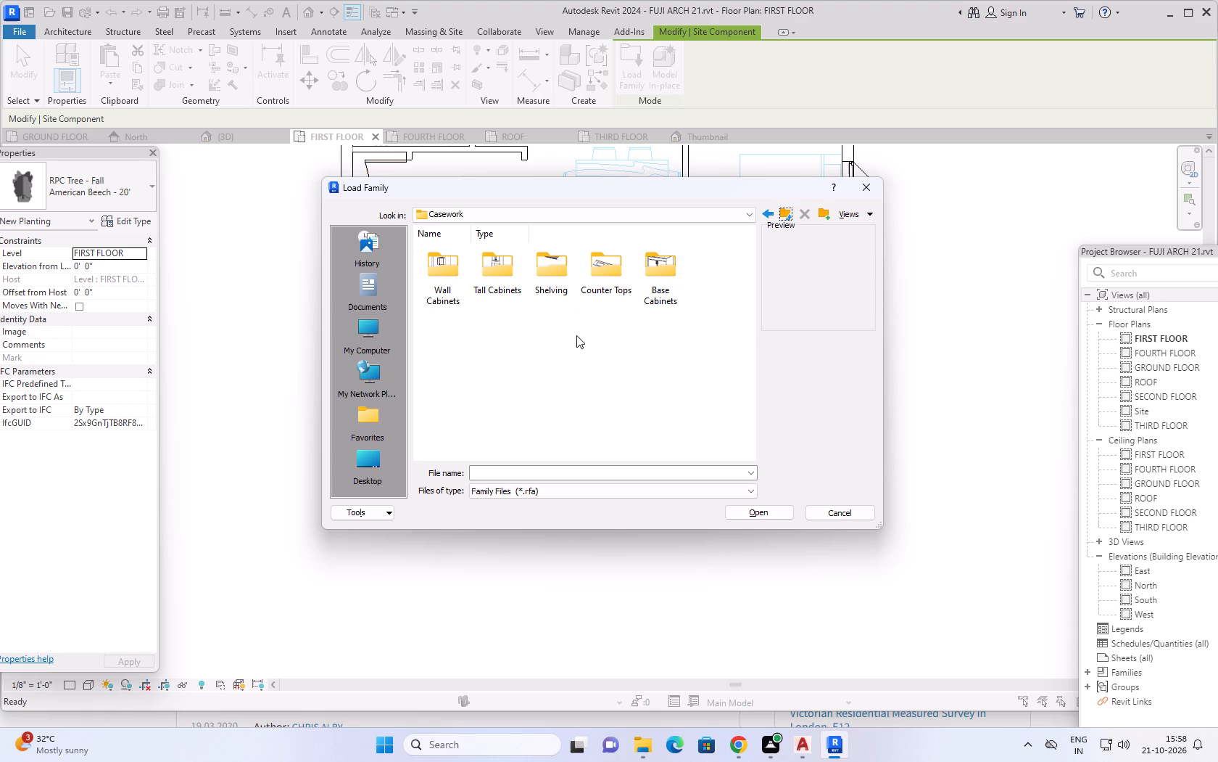
left_click(783, 213)
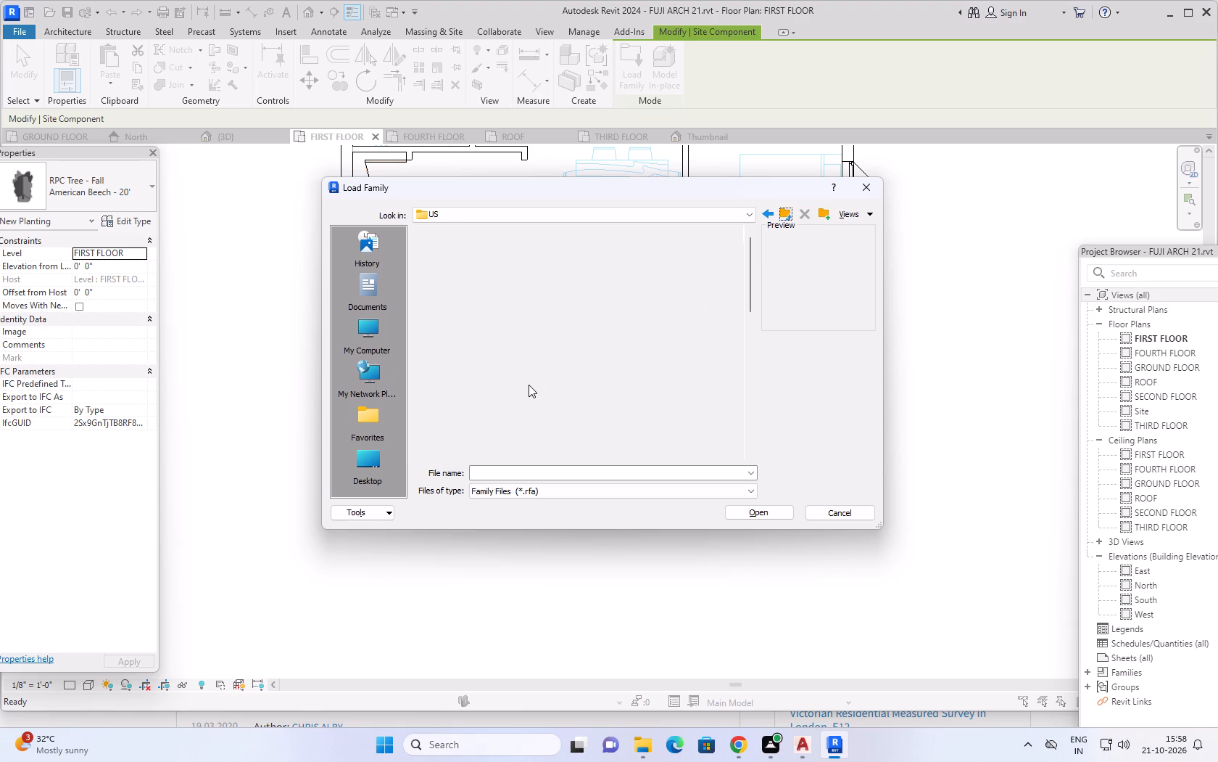
Look through the Curtain Wall Panels families in the US library.
scroll(510, 363, "down", 6)
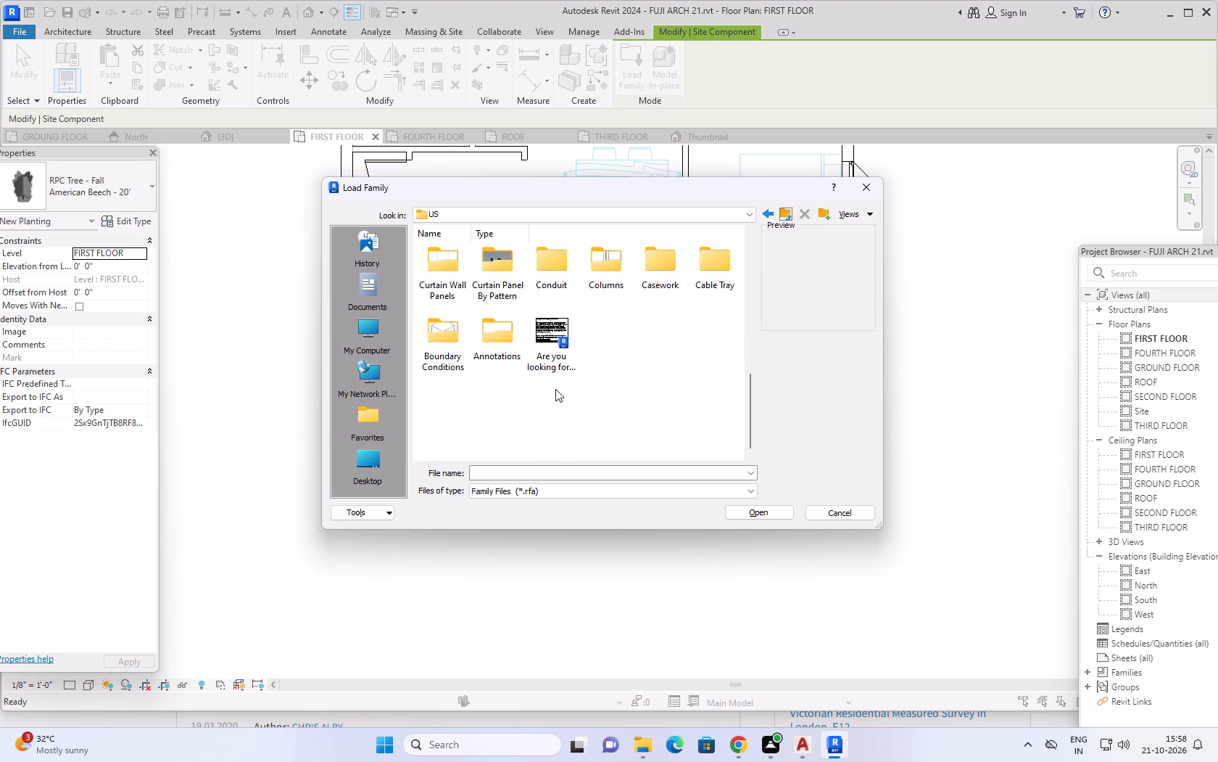
scroll(558, 390, "up", 1)
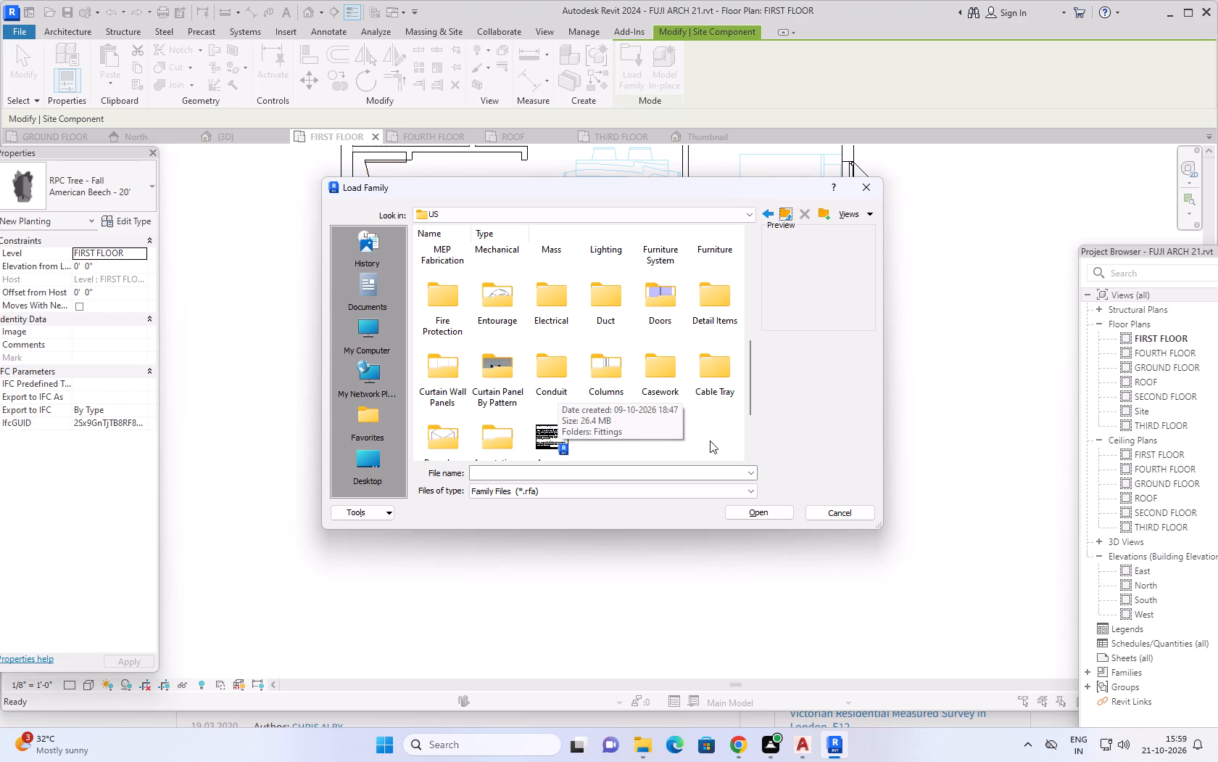
double_click(429, 389)
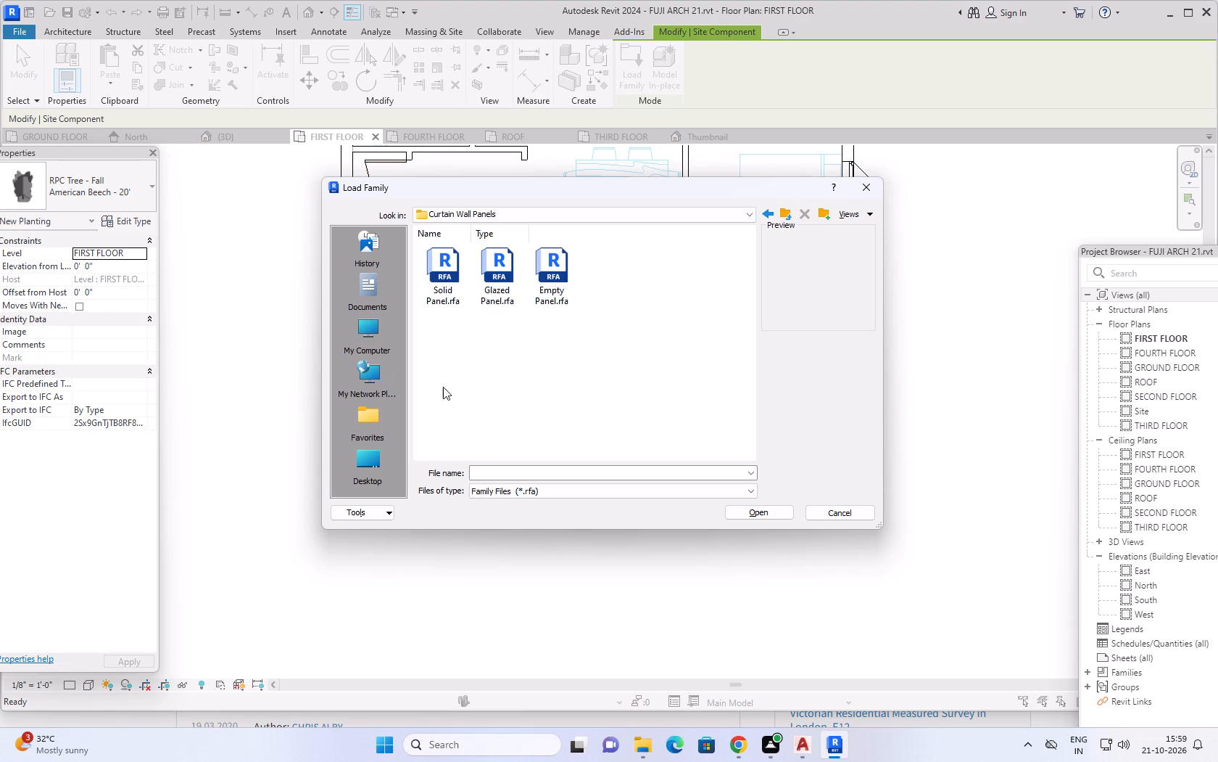
left_click(782, 218)
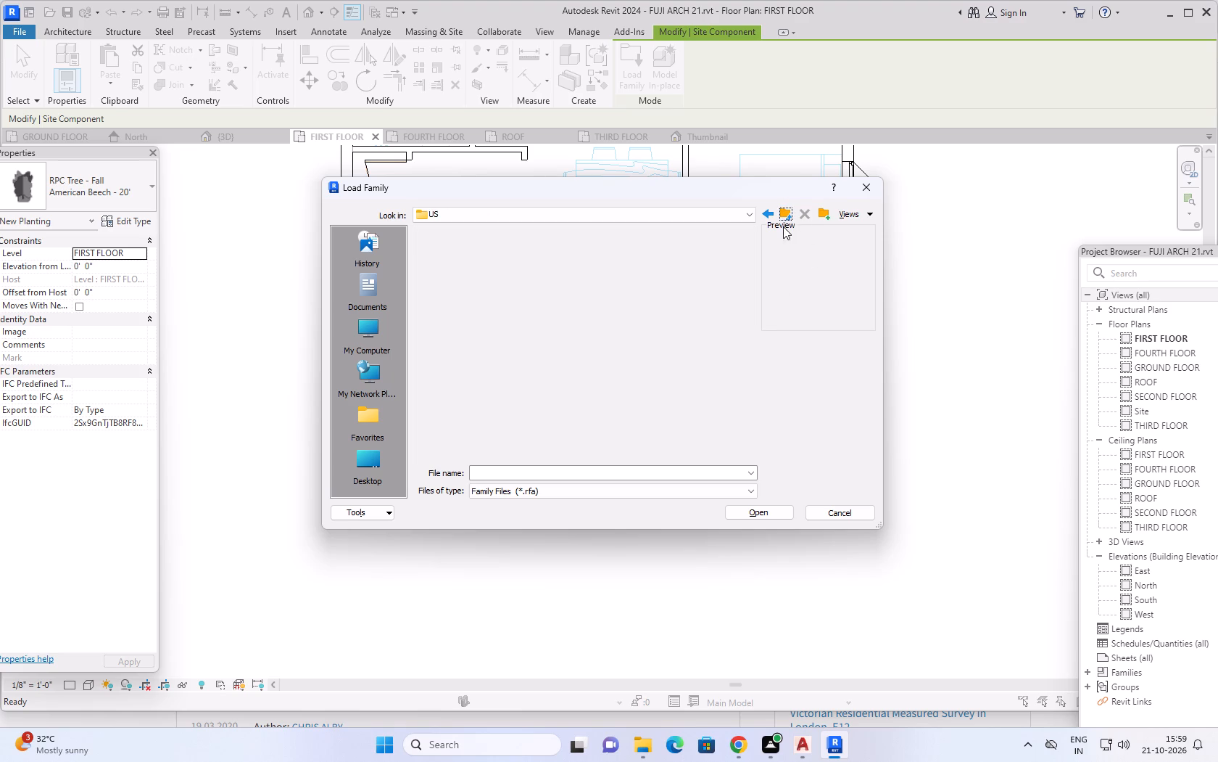
Look through the 334600-Subdrainage families under Div 33-Utilities in the Detail Items folder of the US library.
scroll(531, 399, "down", 3)
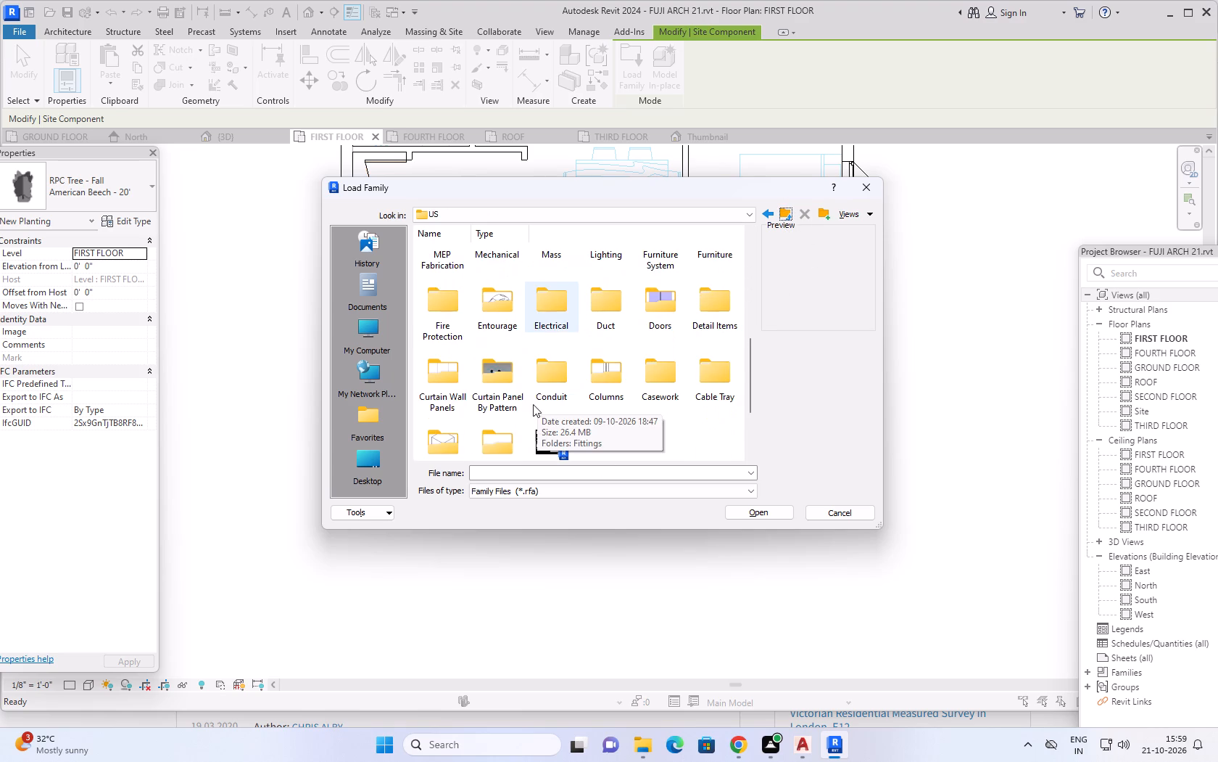
scroll(534, 396, "down", 2)
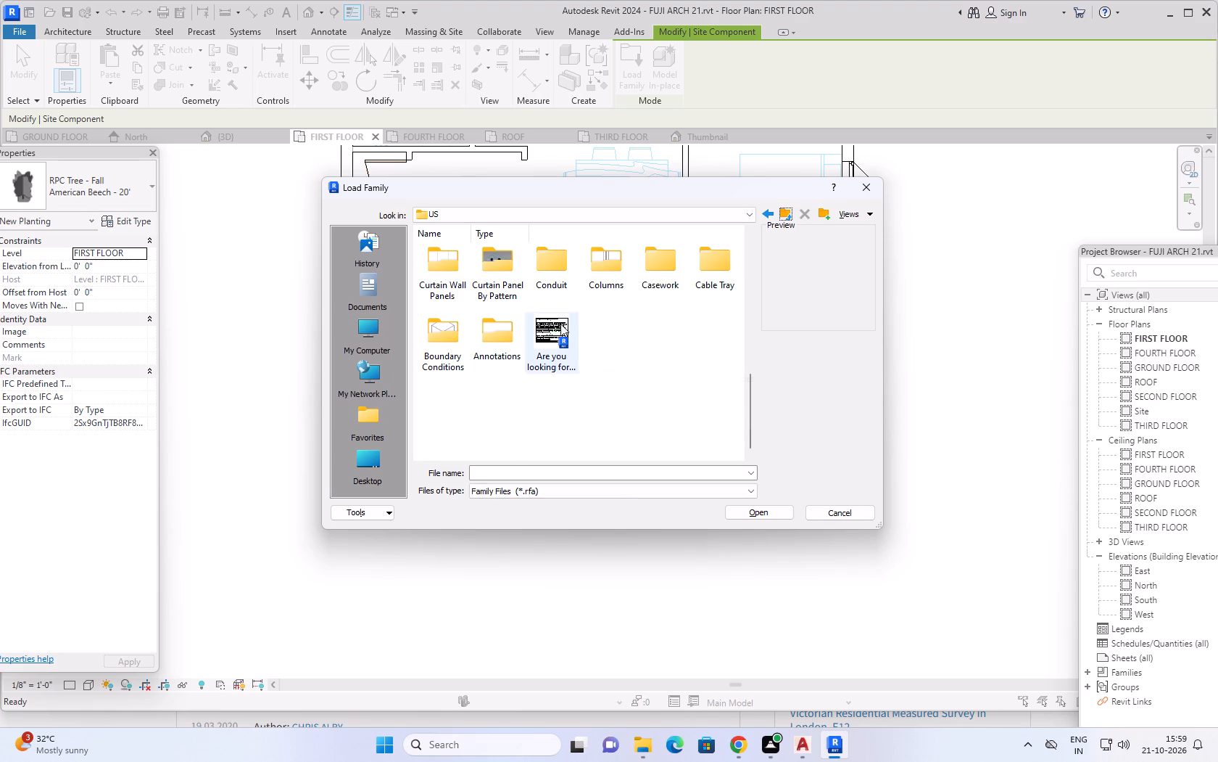
scroll(631, 302, "up", 1)
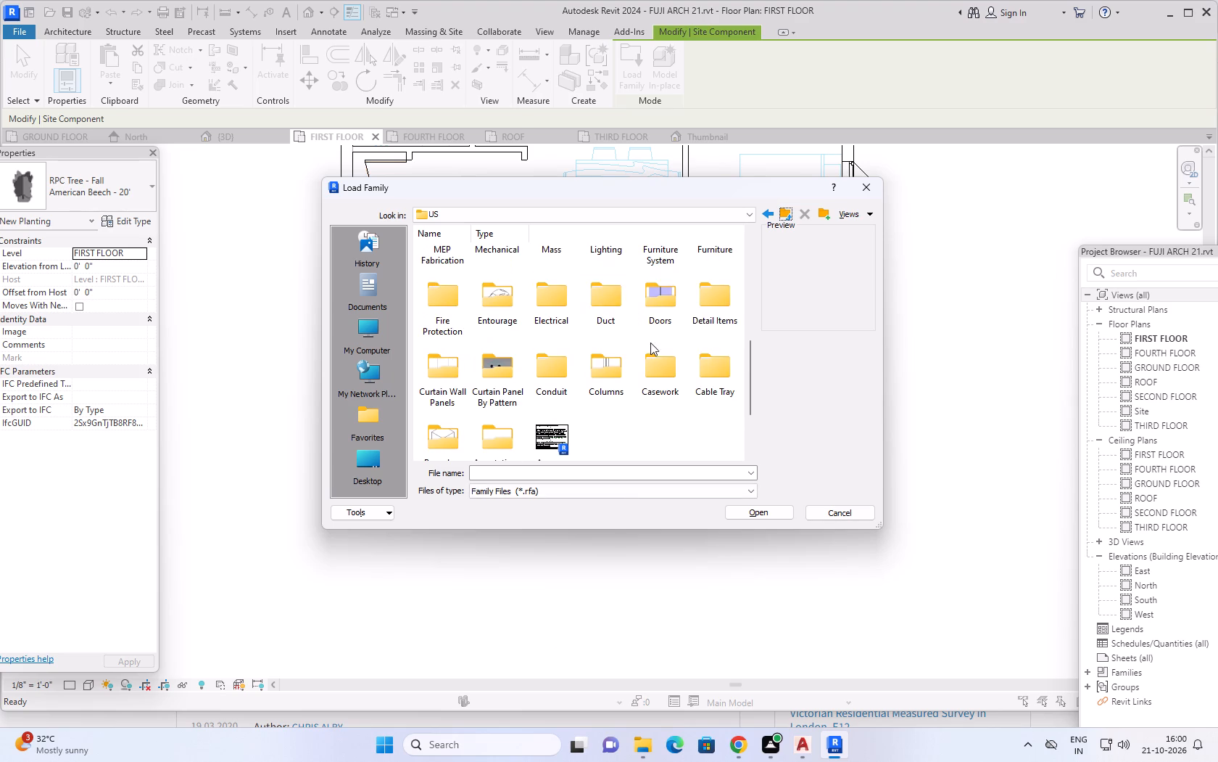
double_click(712, 308)
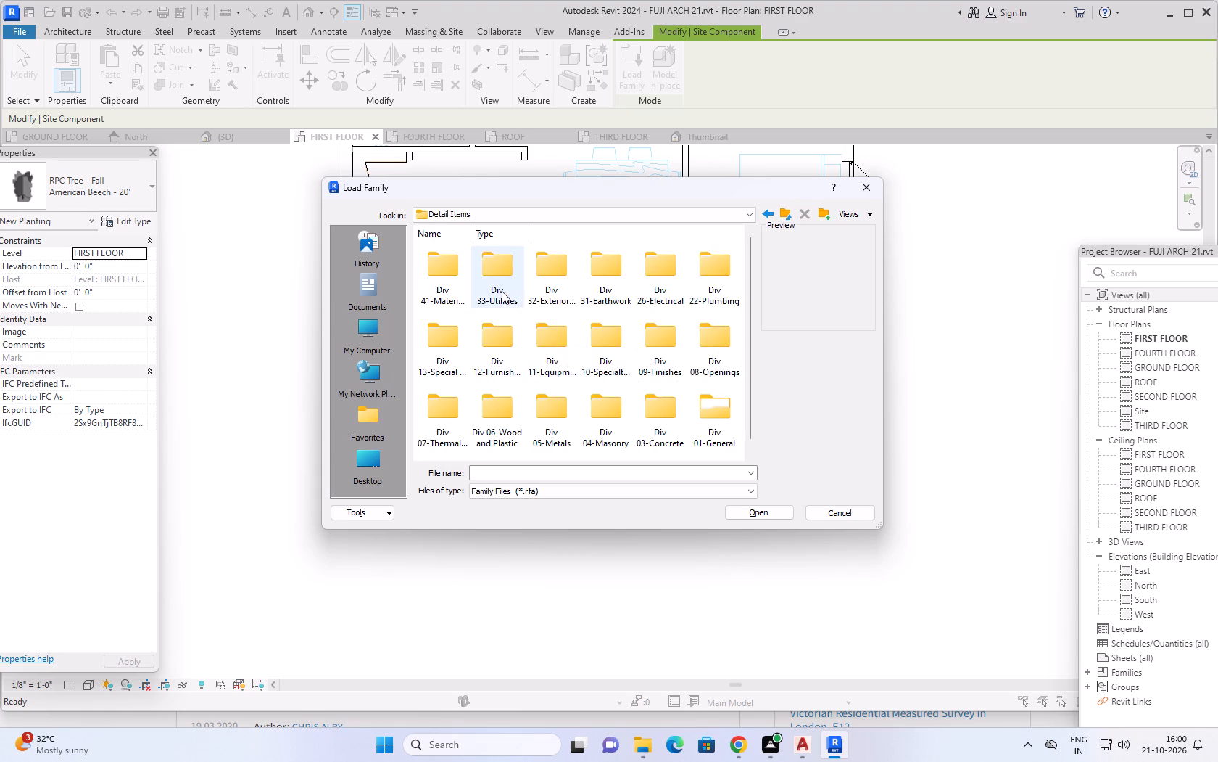
double_click(503, 284)
double_click(431, 265)
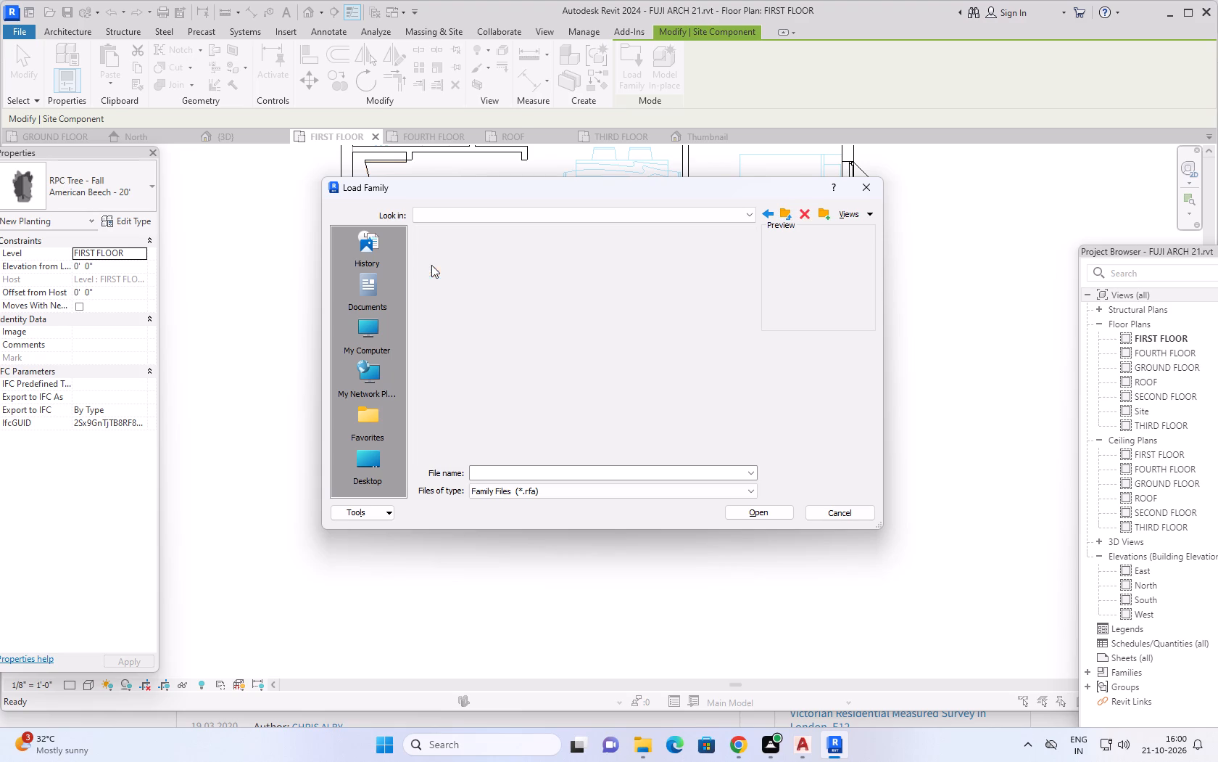
left_click(789, 216)
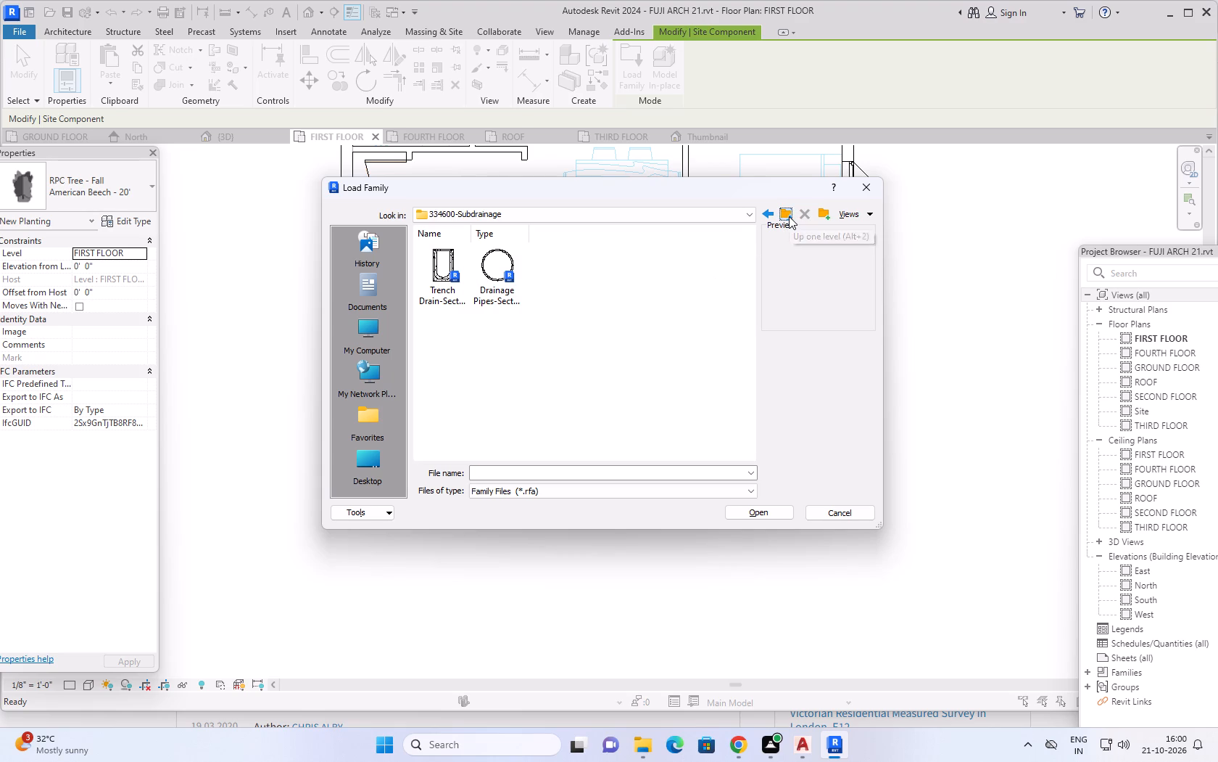
left_click(789, 216)
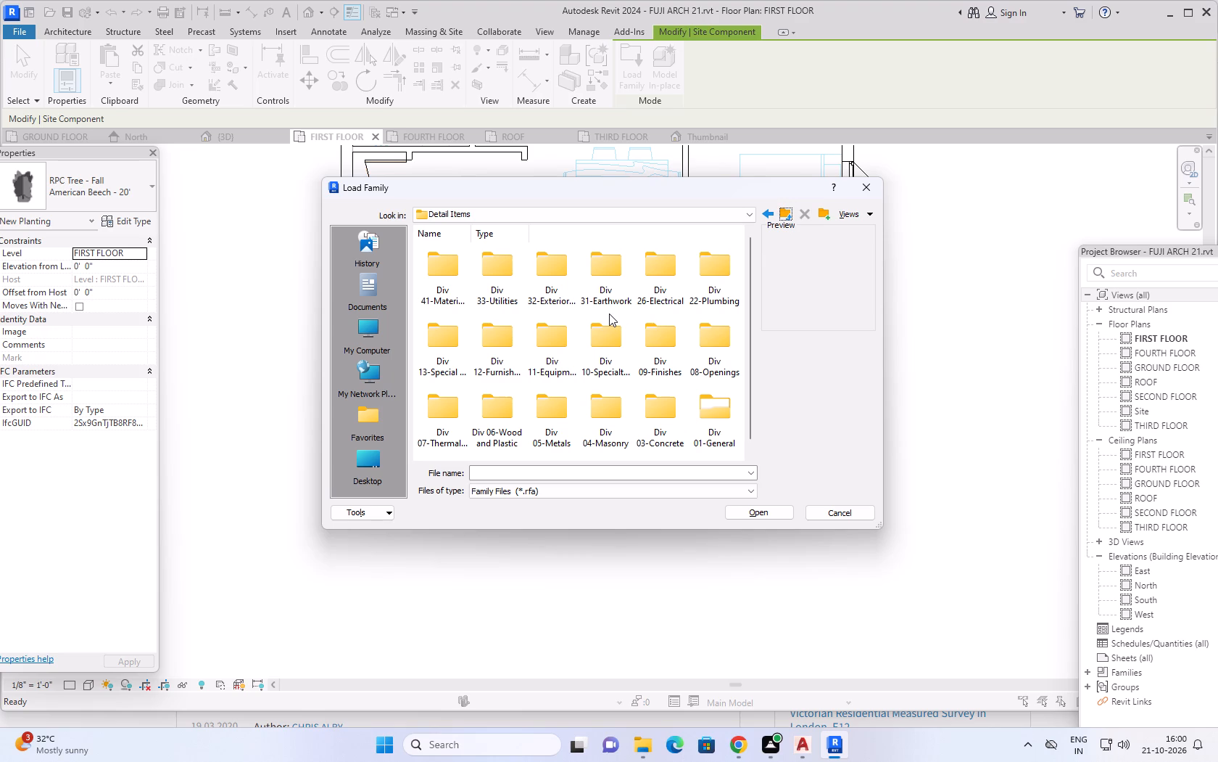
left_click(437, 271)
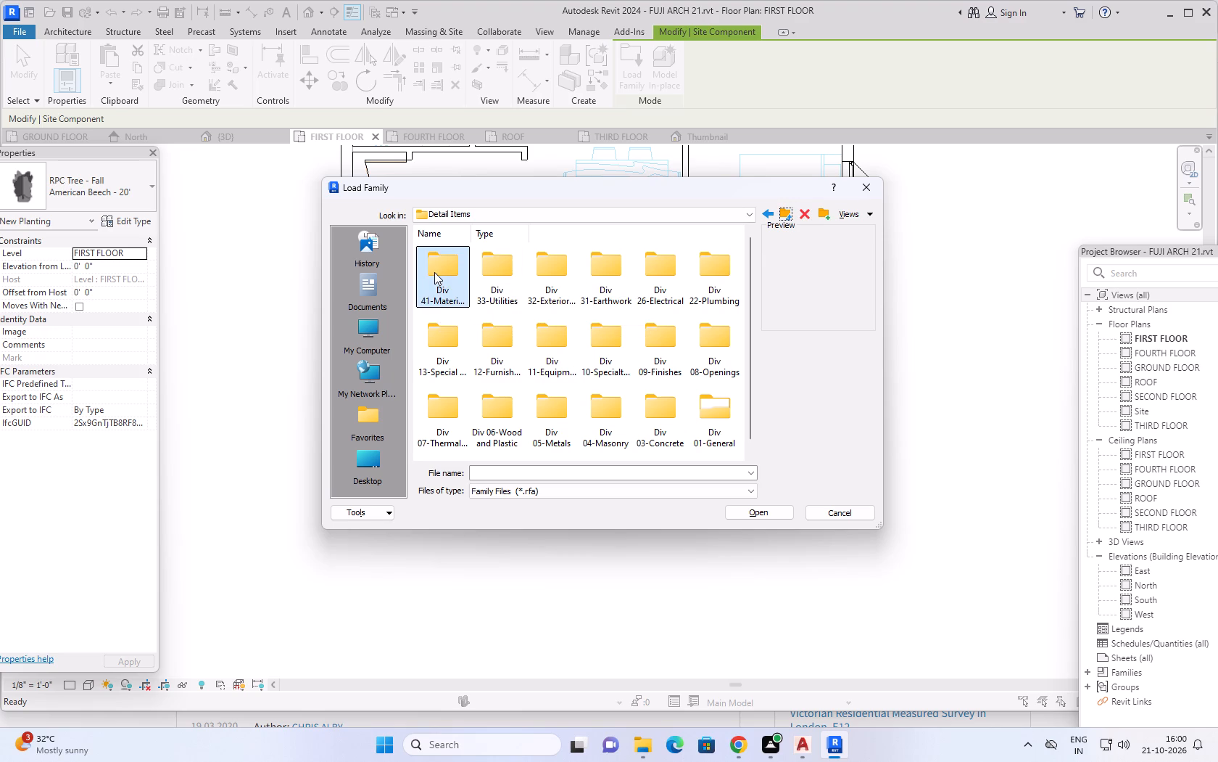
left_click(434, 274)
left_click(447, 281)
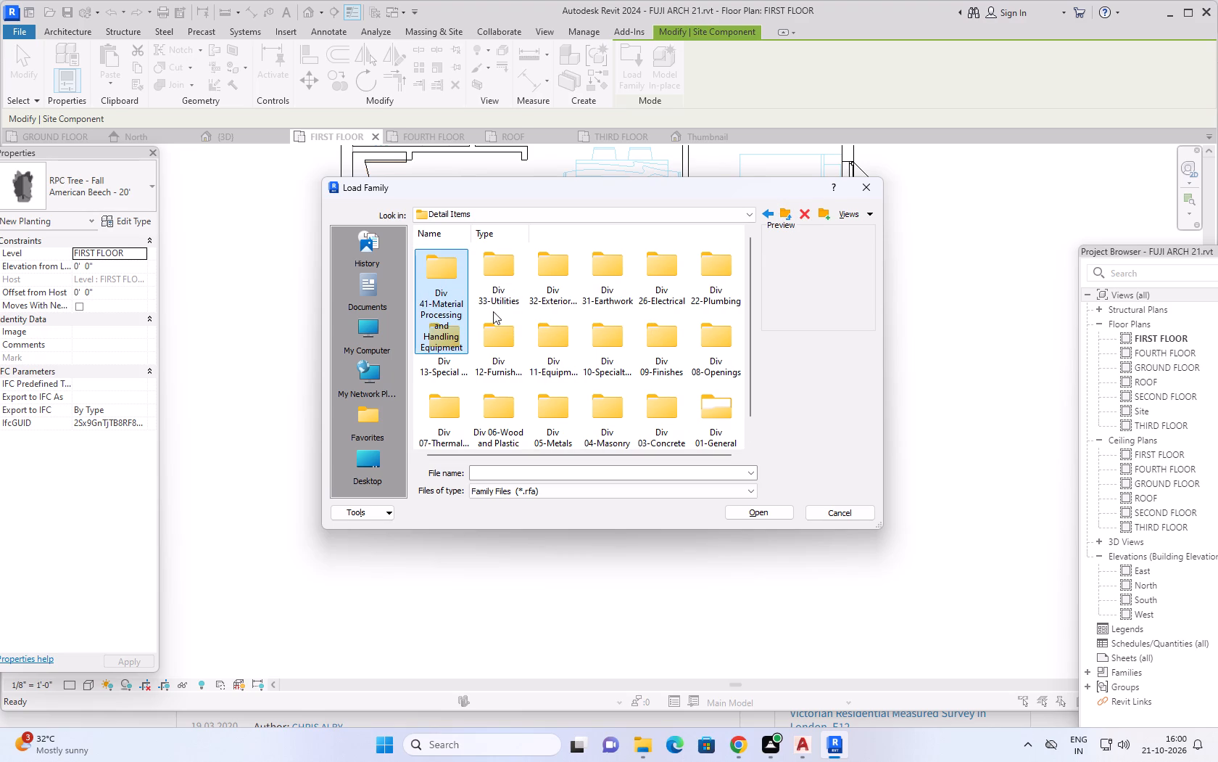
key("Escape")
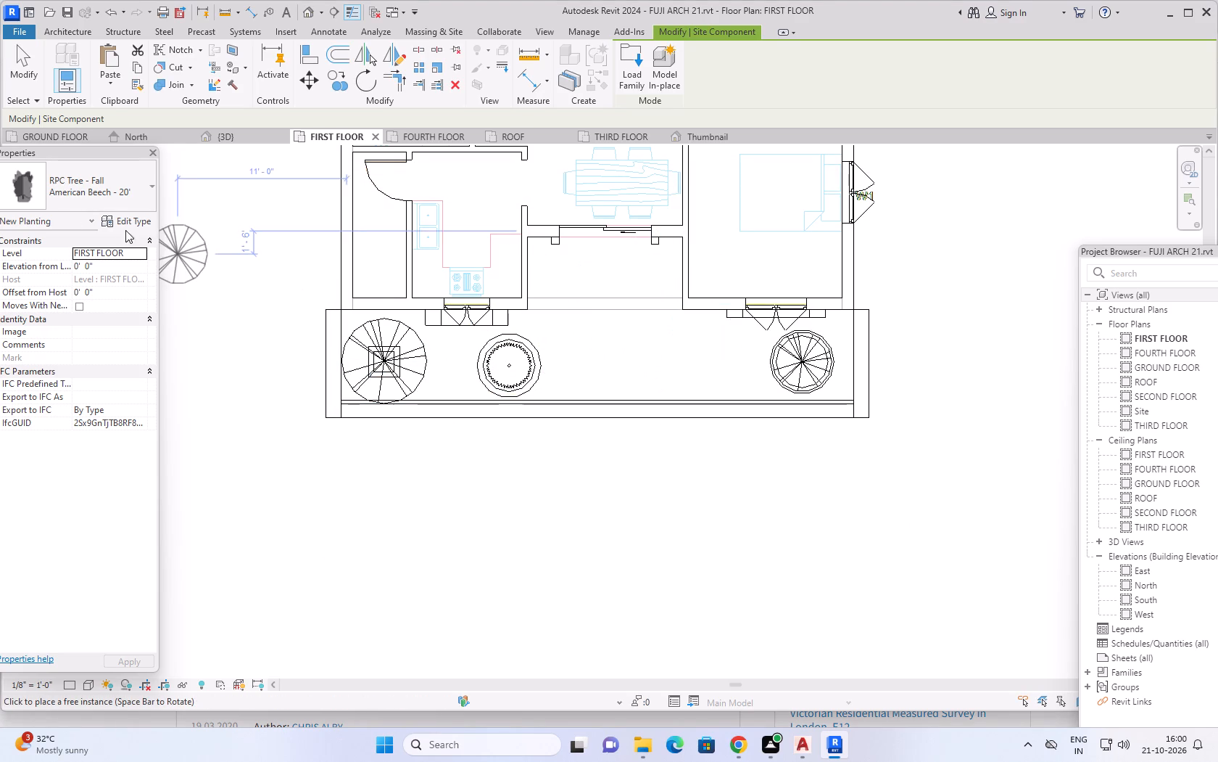
Reopen family loading and look through the 412213-Crane Rails families under Div 41-Material Processing and Handling Equipment in Detail Items.
left_click(630, 52)
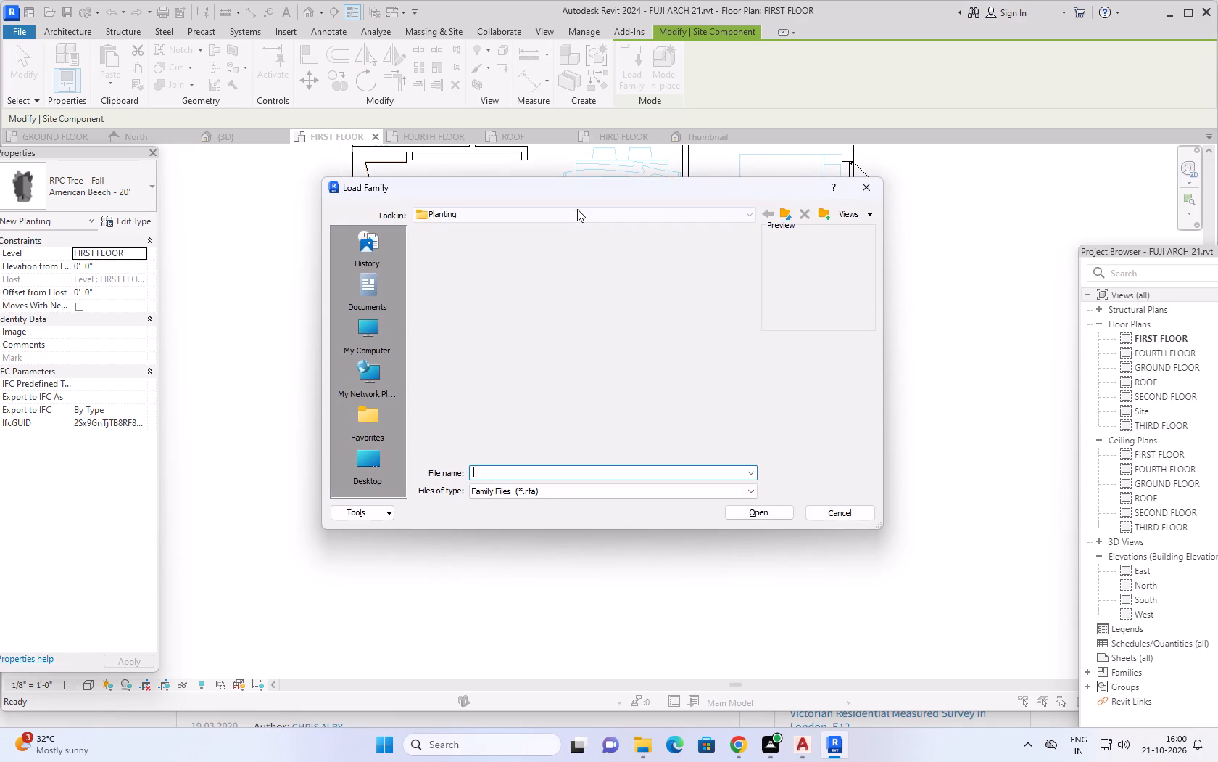
left_click(789, 209)
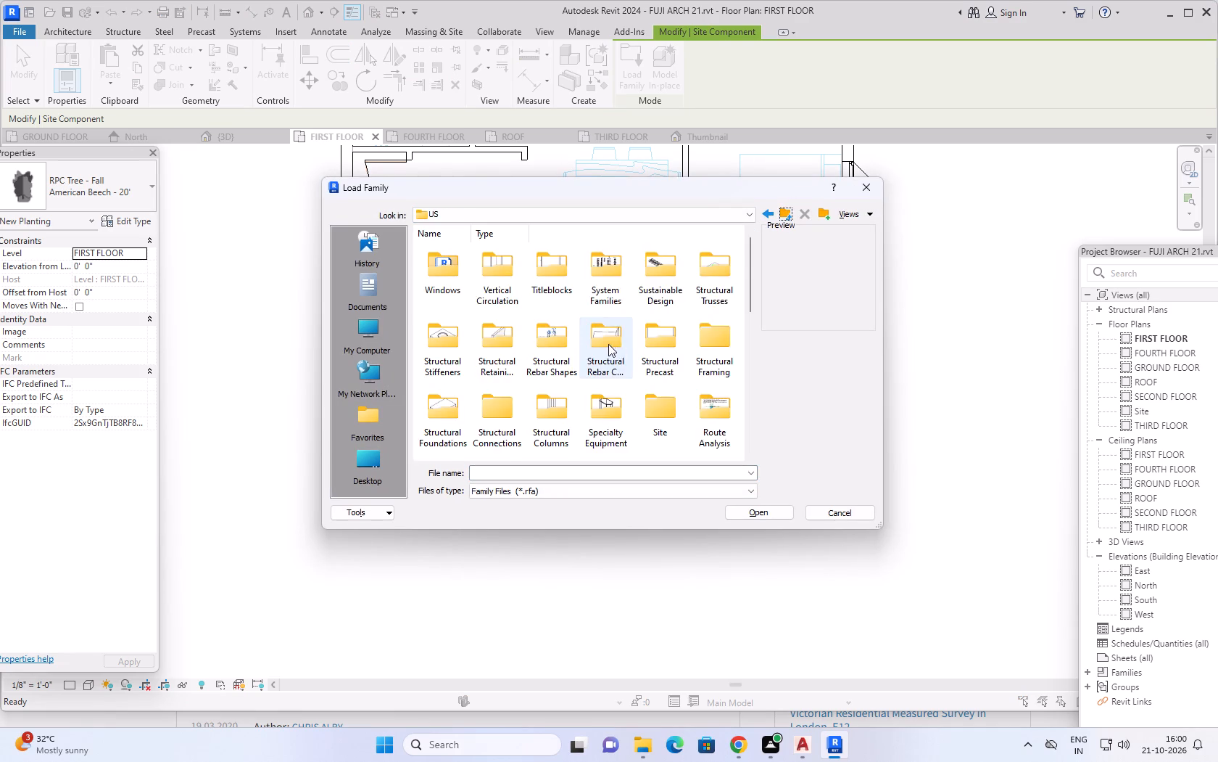
scroll(603, 338, "down", 6)
scroll(668, 346, "up", 1)
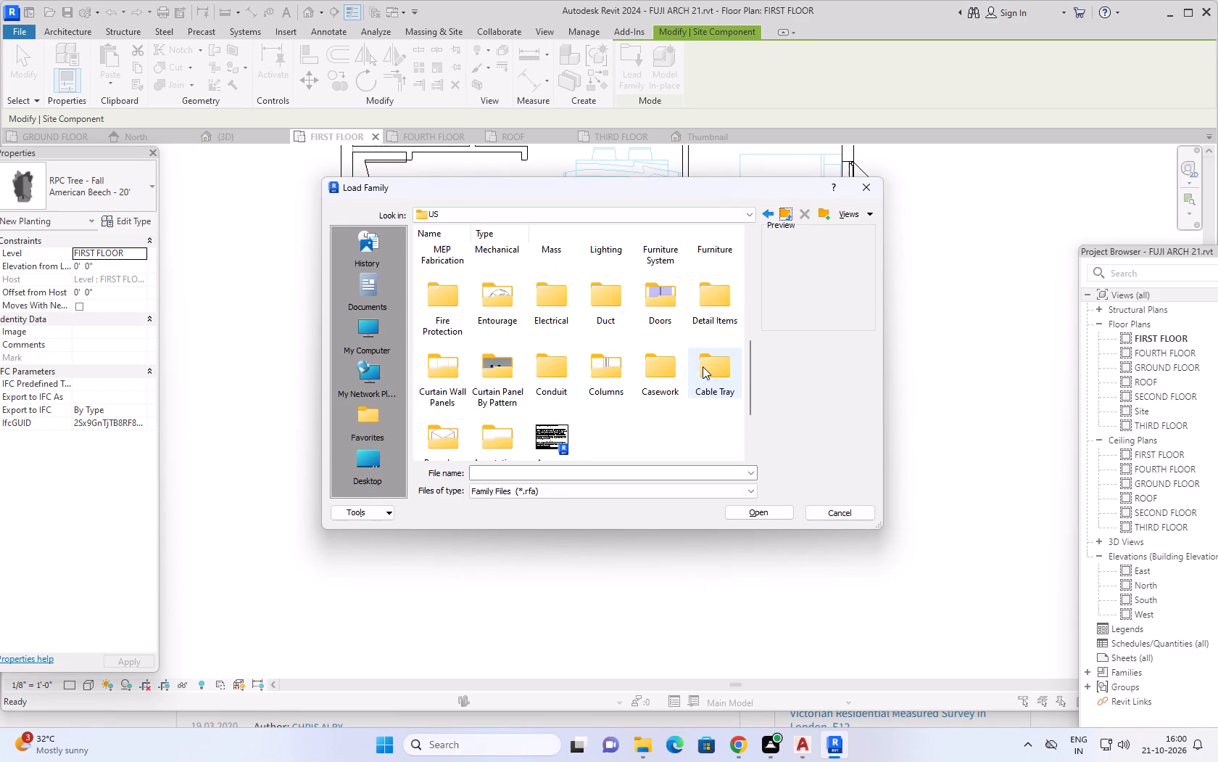
double_click(715, 300)
double_click(448, 271)
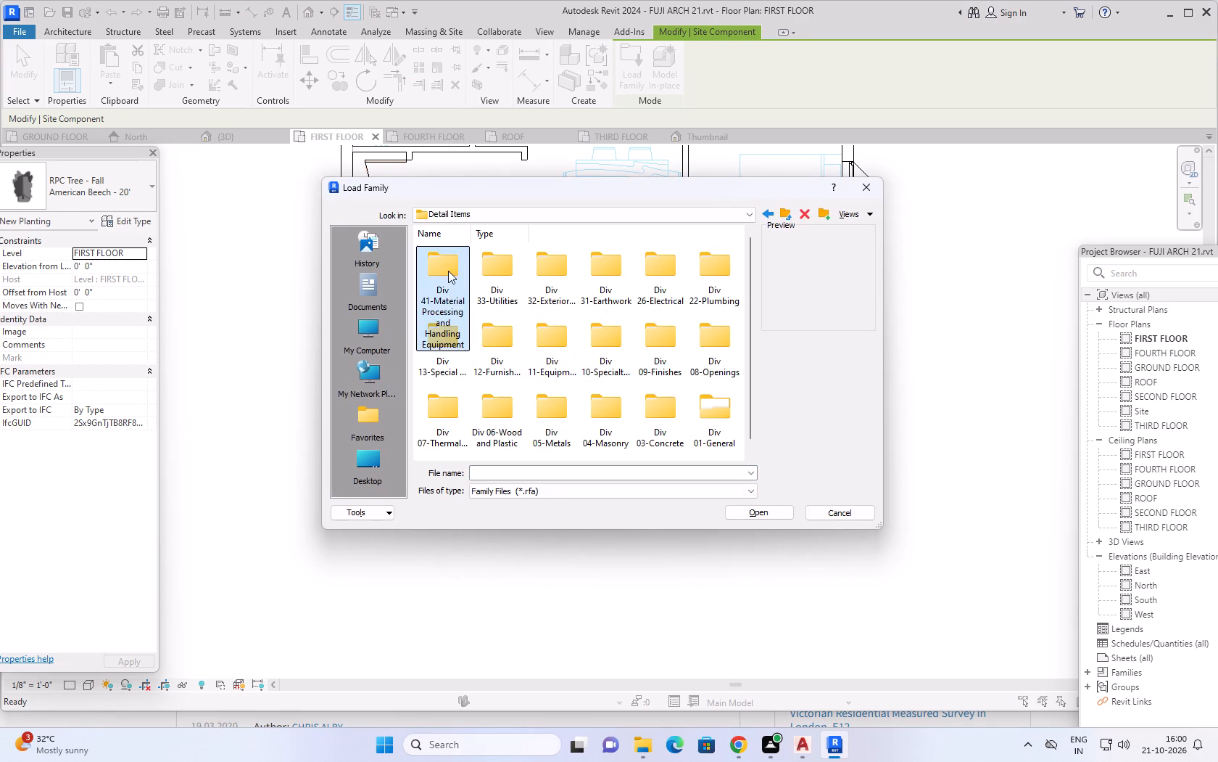
double_click(447, 269)
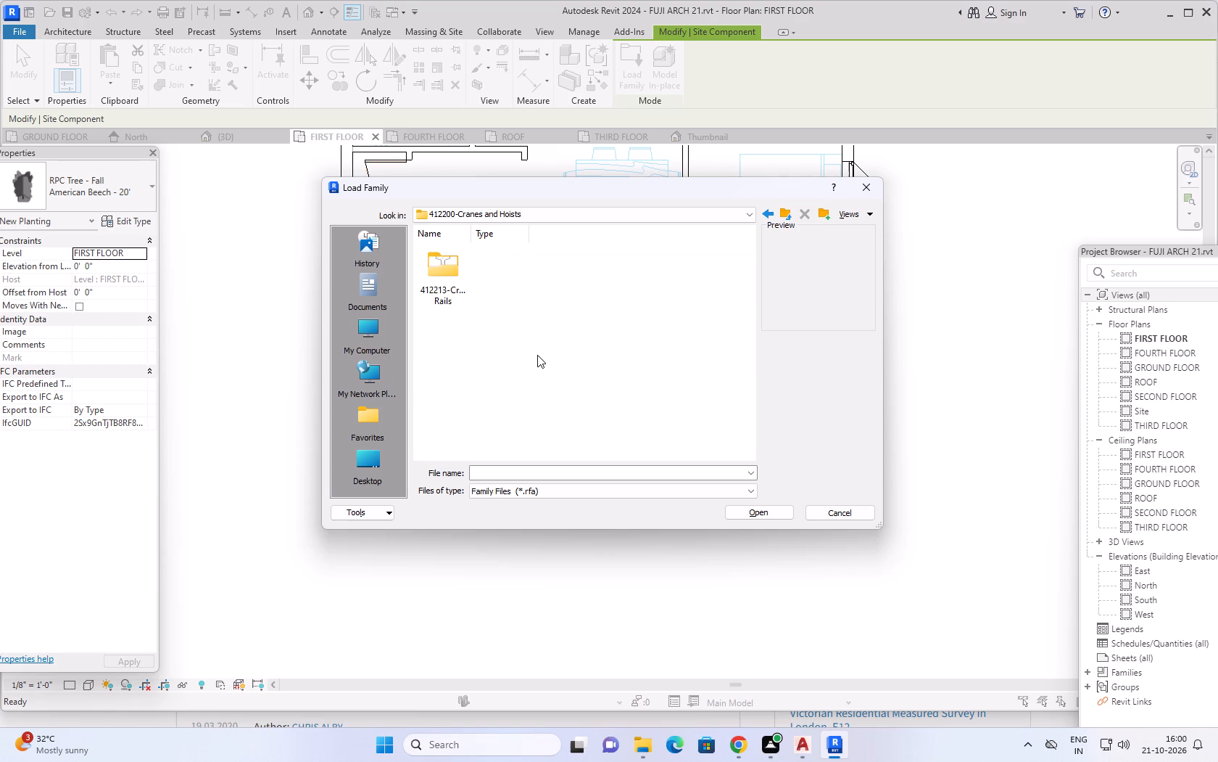
double_click(452, 282)
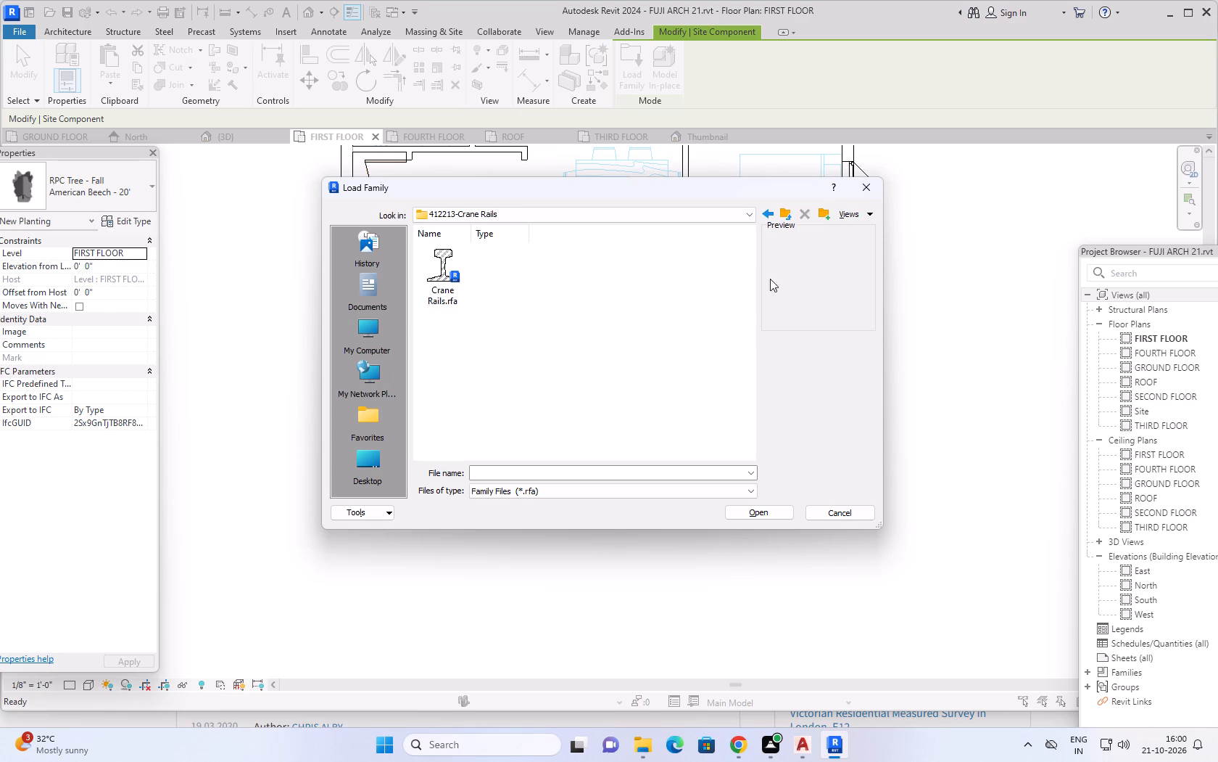
left_click(784, 221)
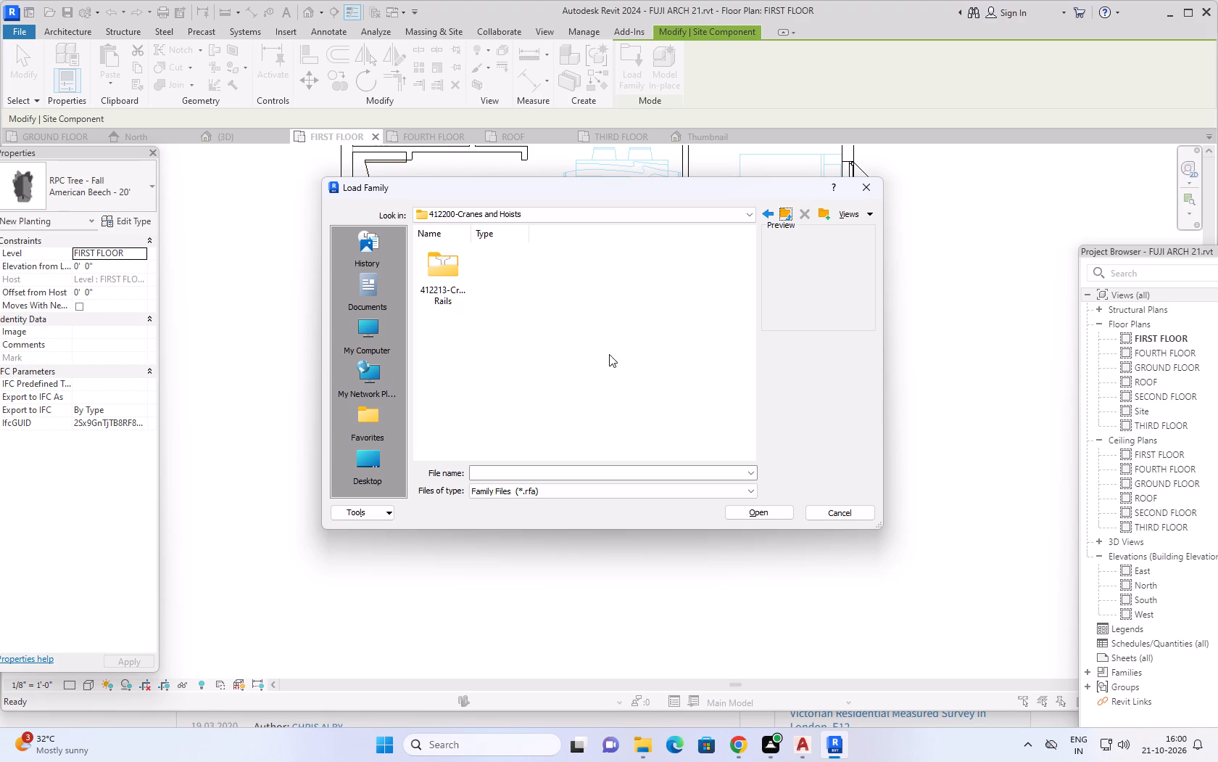
left_click(787, 217)
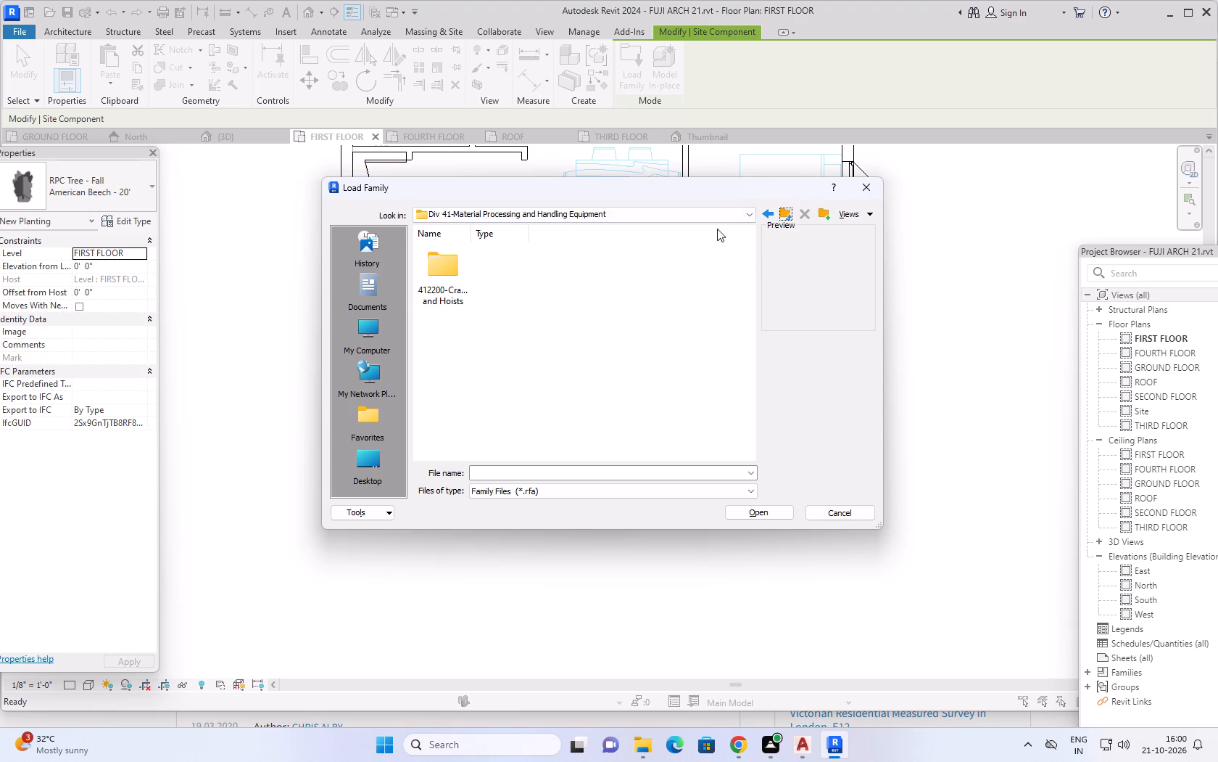
left_click(784, 213)
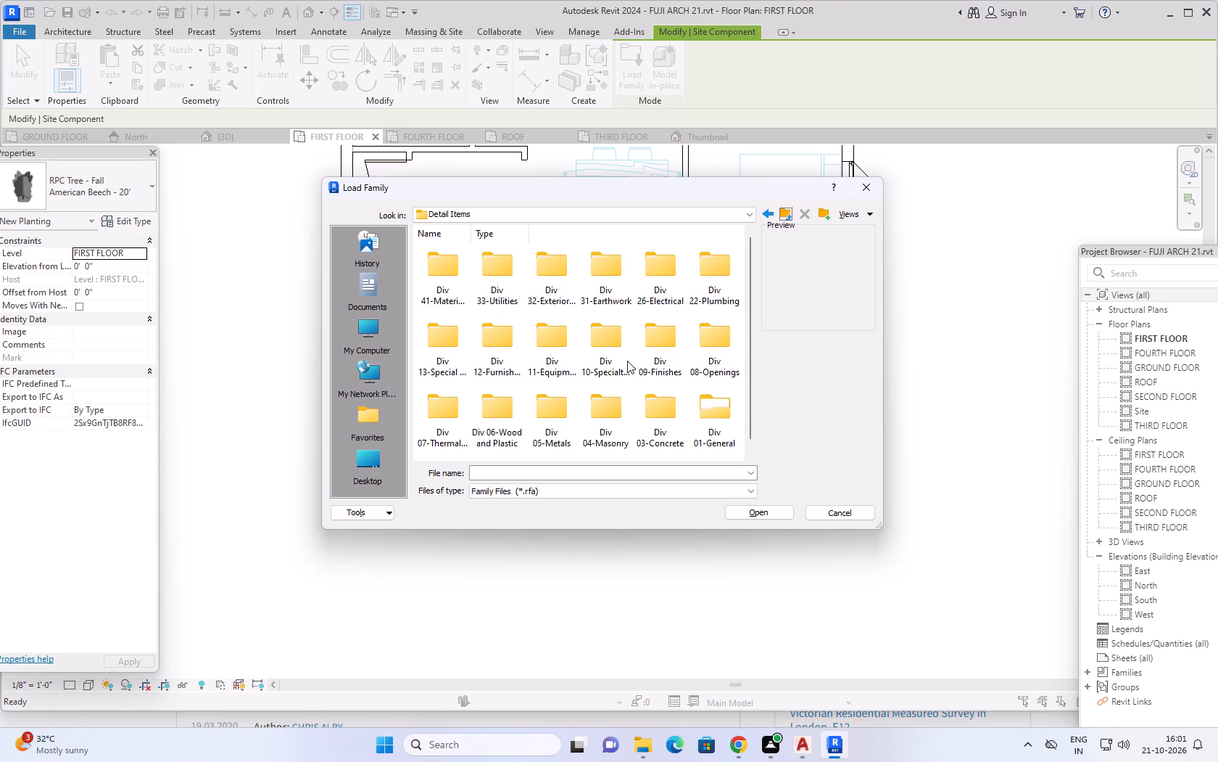
Look through the 064000-Architectural Woodwork contents under Div 06-Wood and Plastic in the Detail Items folder.
scroll(542, 309, "down", 2)
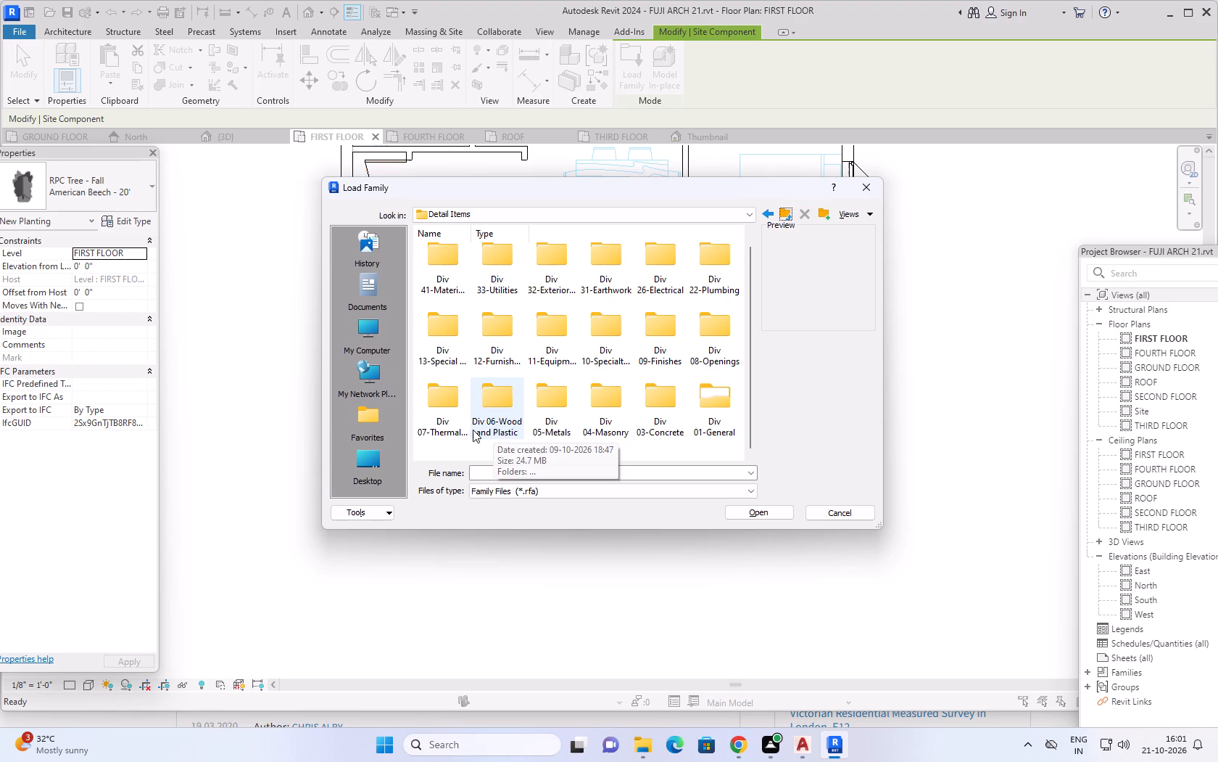
double_click(497, 410)
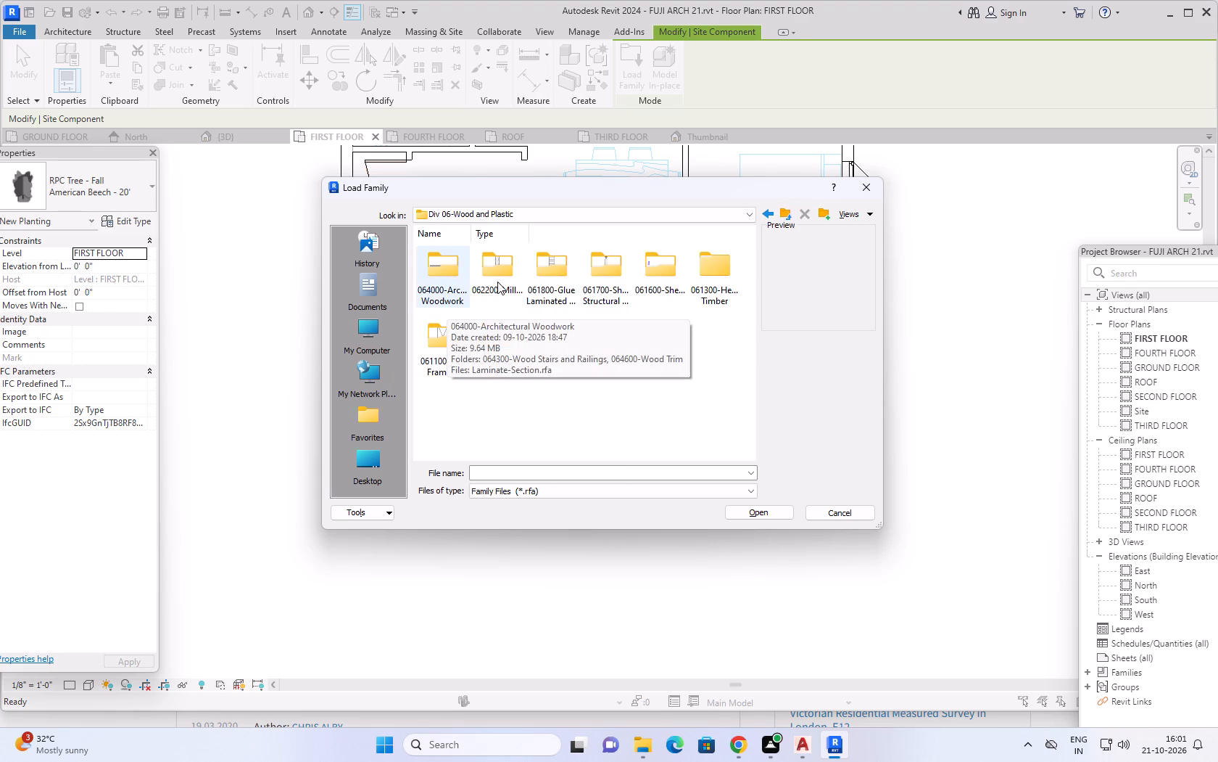
double_click(442, 280)
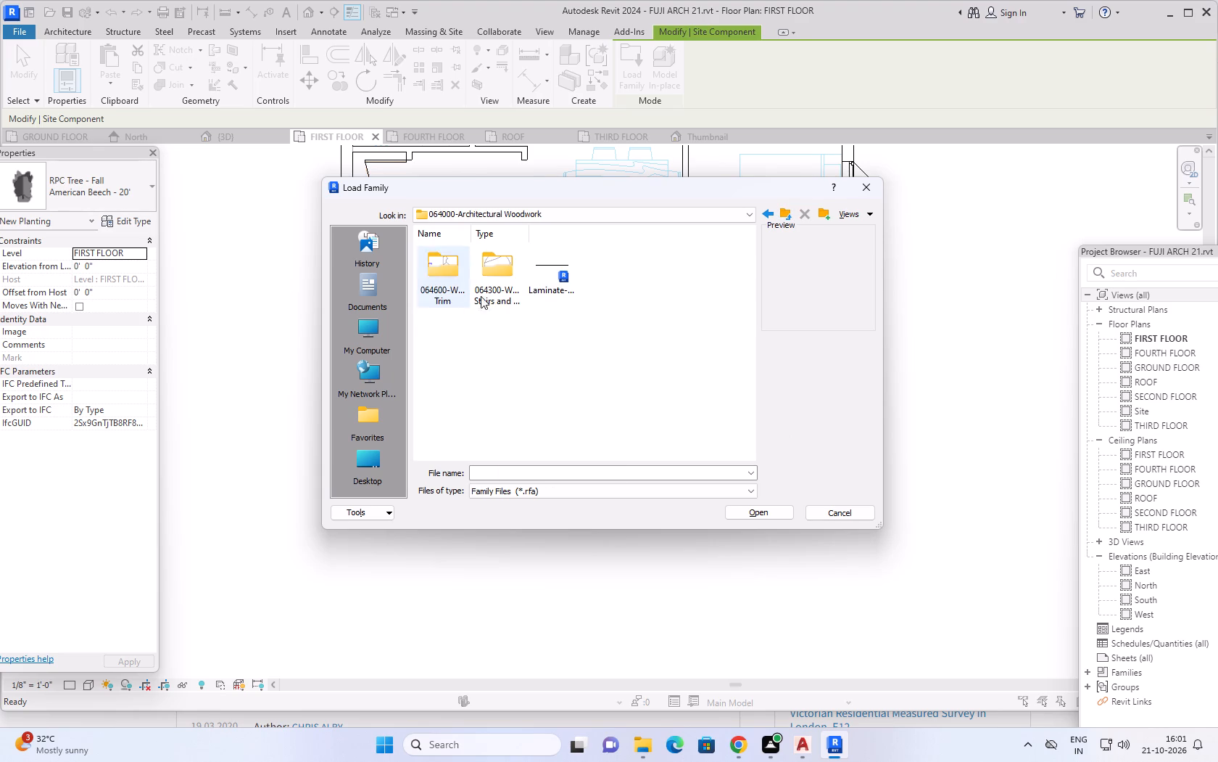
left_click(779, 211)
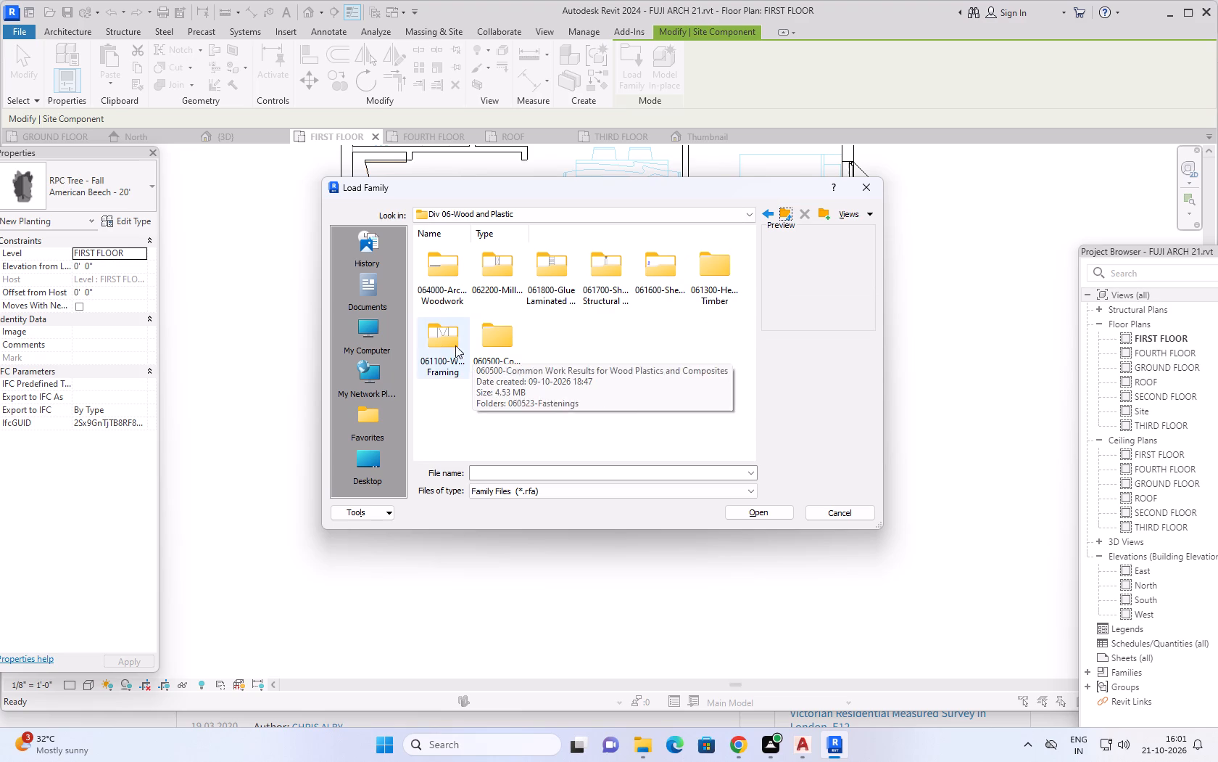
left_click(783, 216)
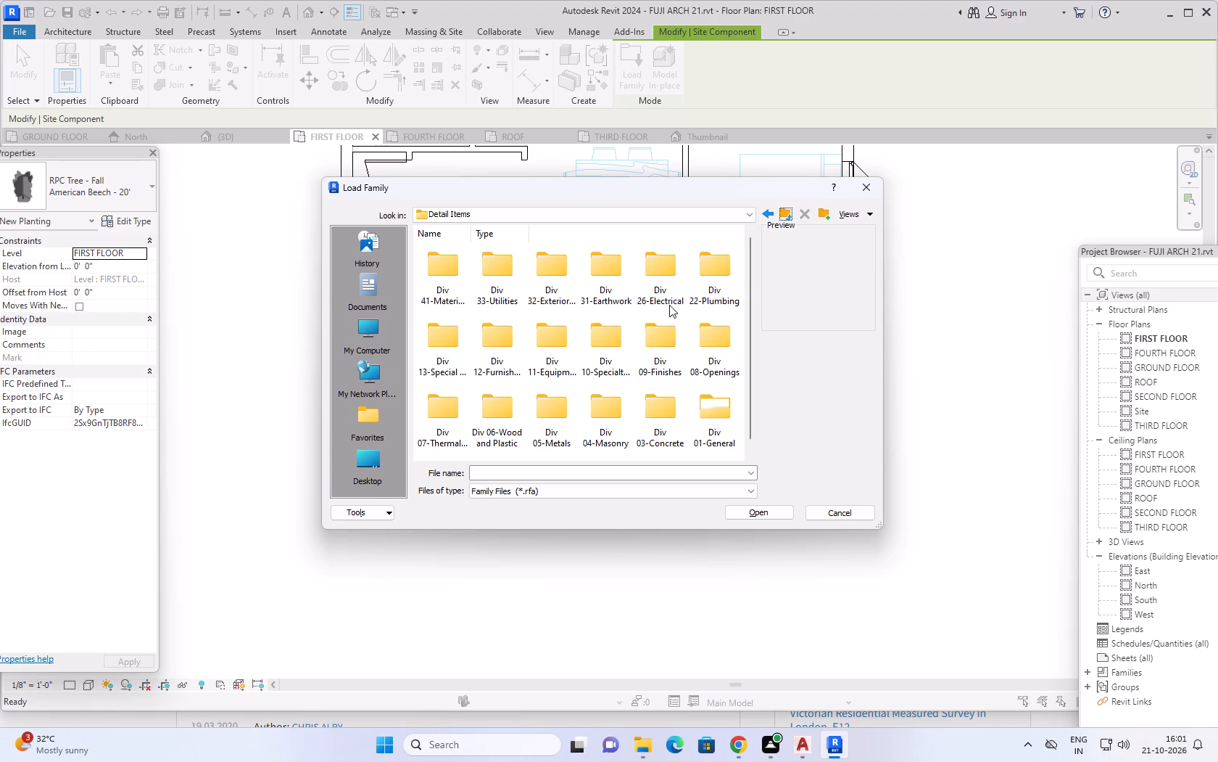
Look through the Div 01-General families and the Div 05-Metals subfolders, including 050500-Common Work Results for Metals, in Detail Items.
scroll(556, 349, "down", 3)
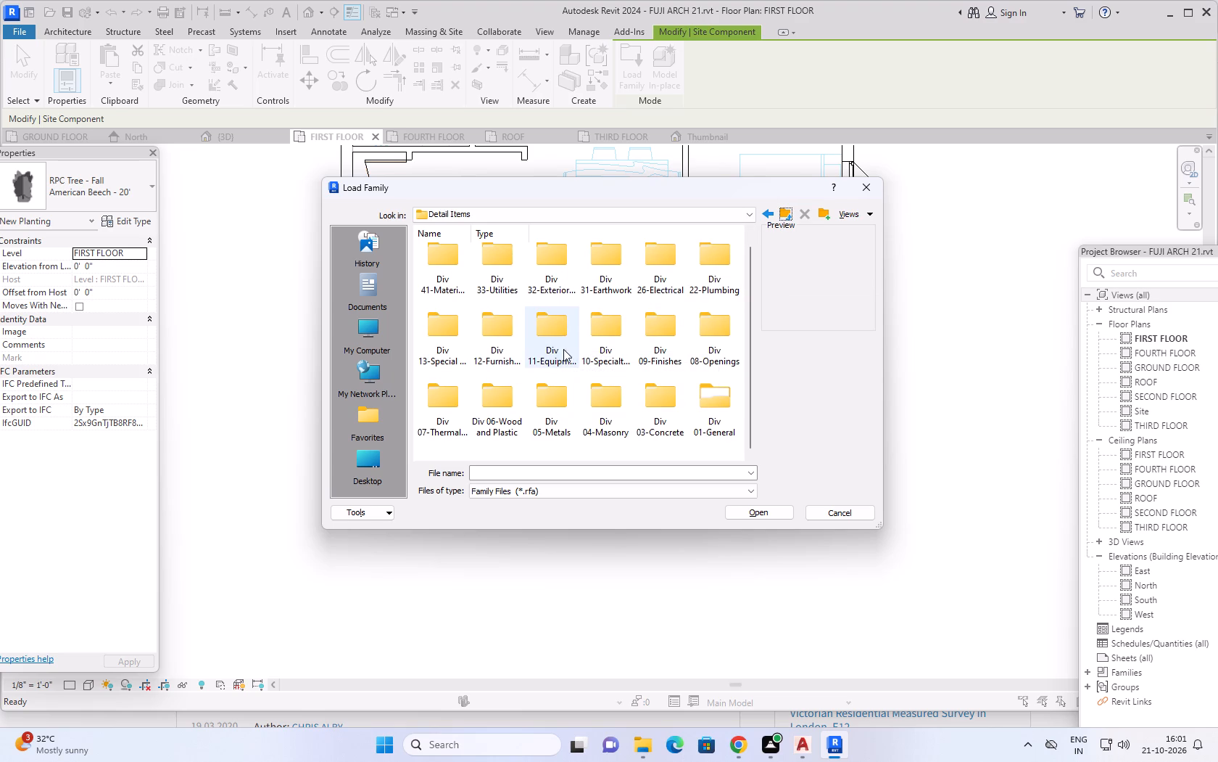
left_click(732, 397)
double_click(731, 397)
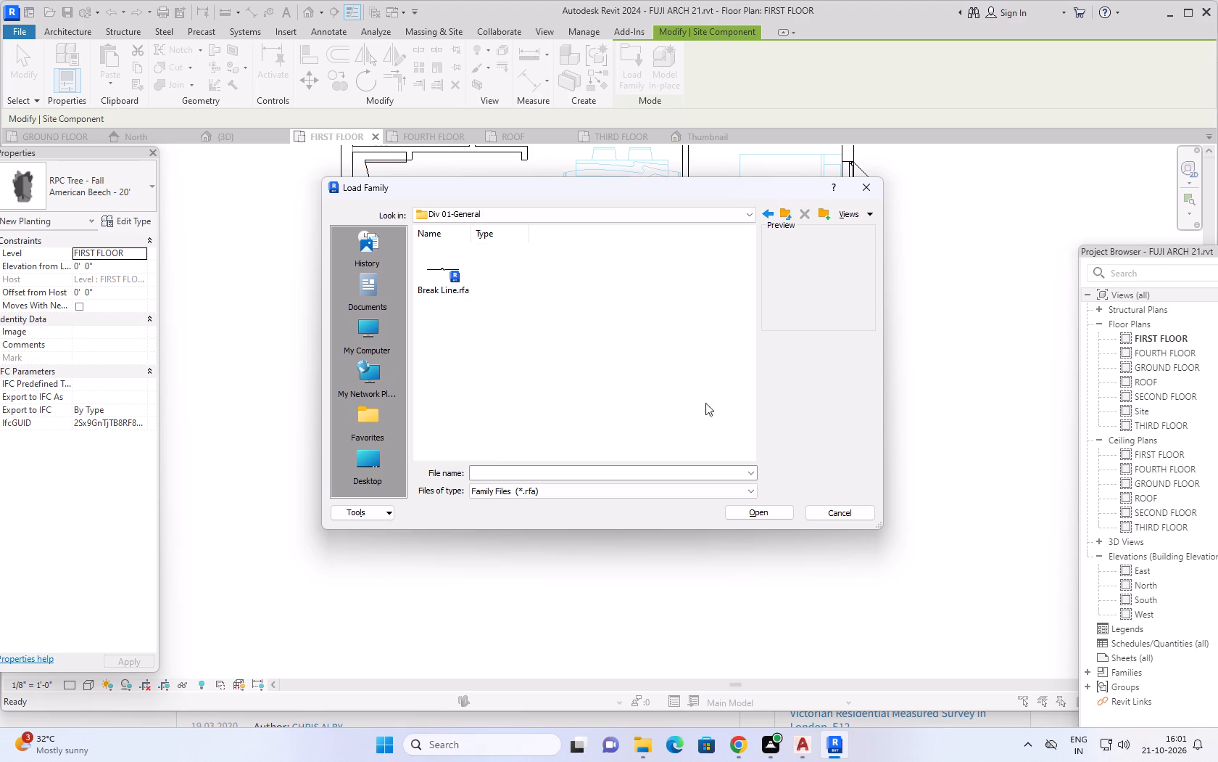
left_click(786, 210)
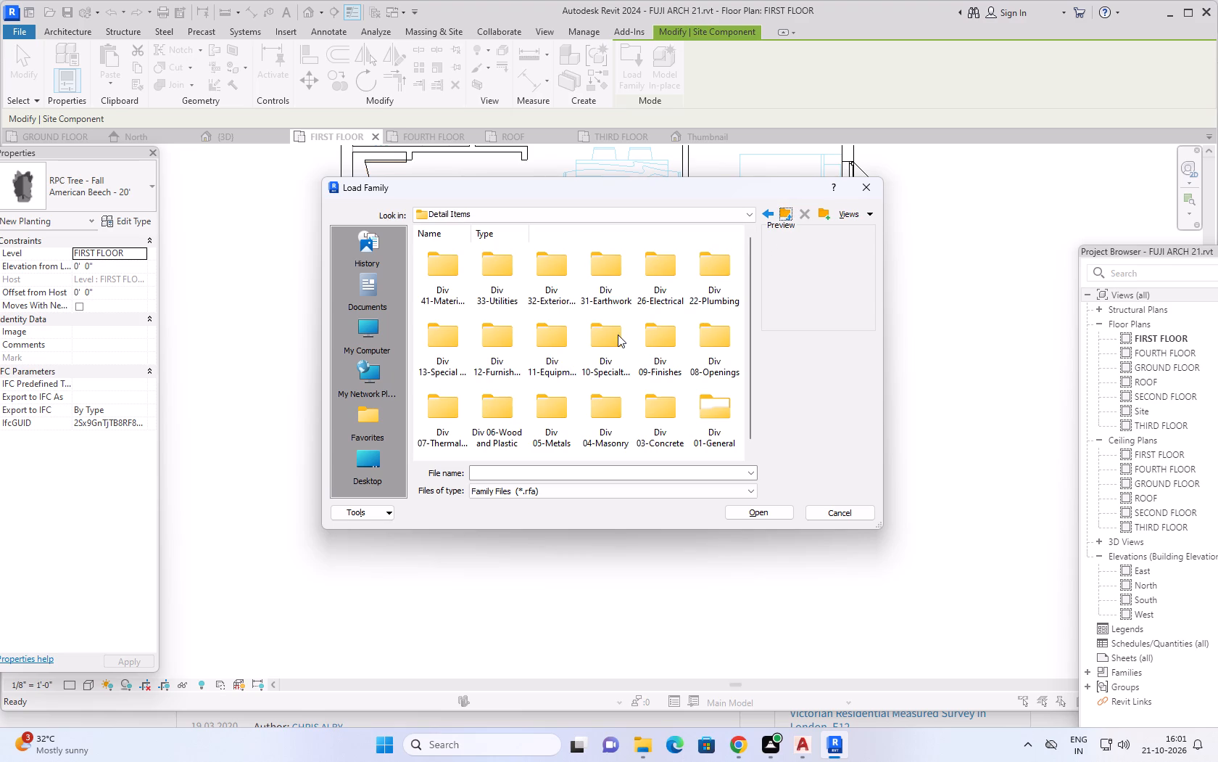
double_click(561, 398)
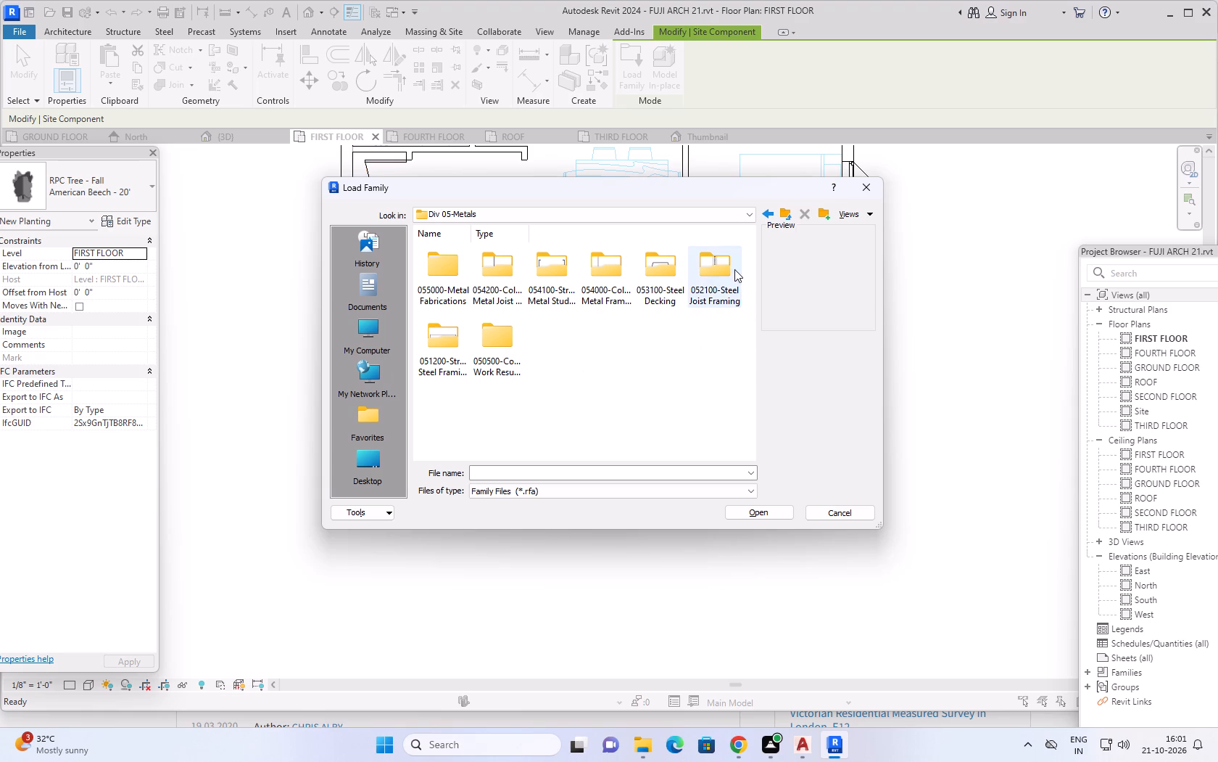
double_click(504, 337)
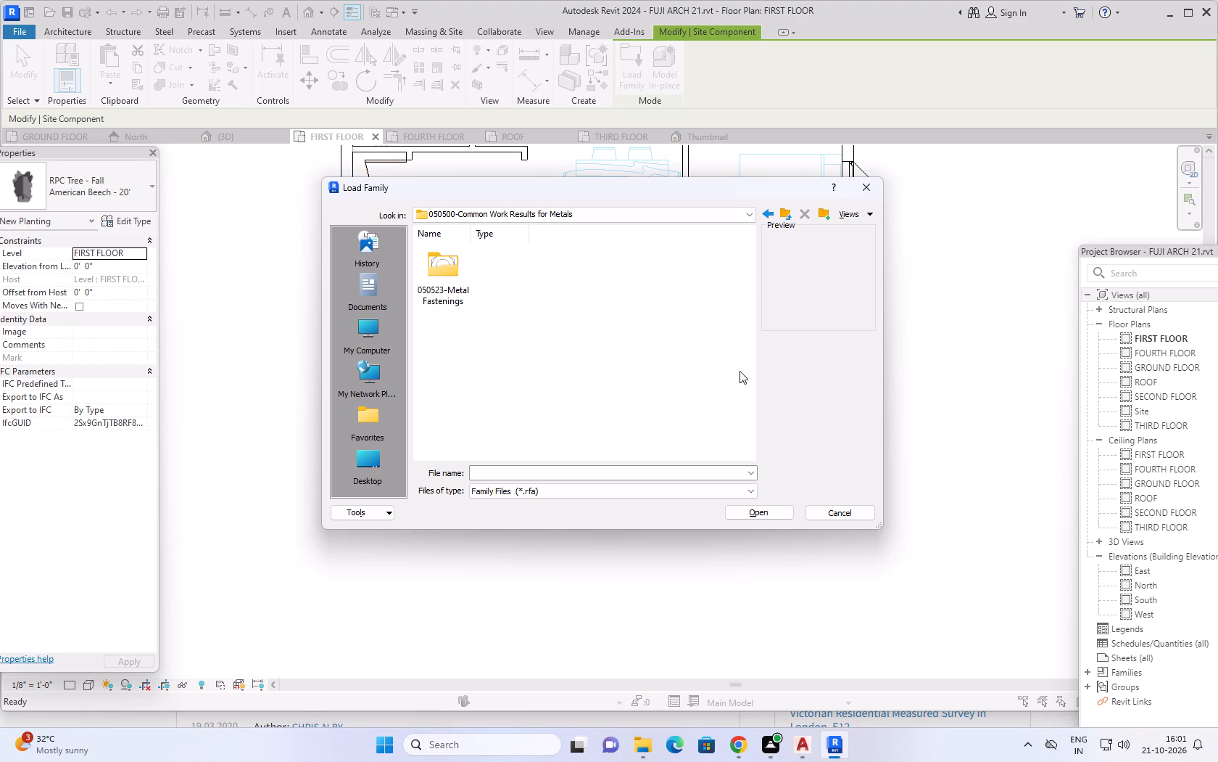
left_click(782, 209)
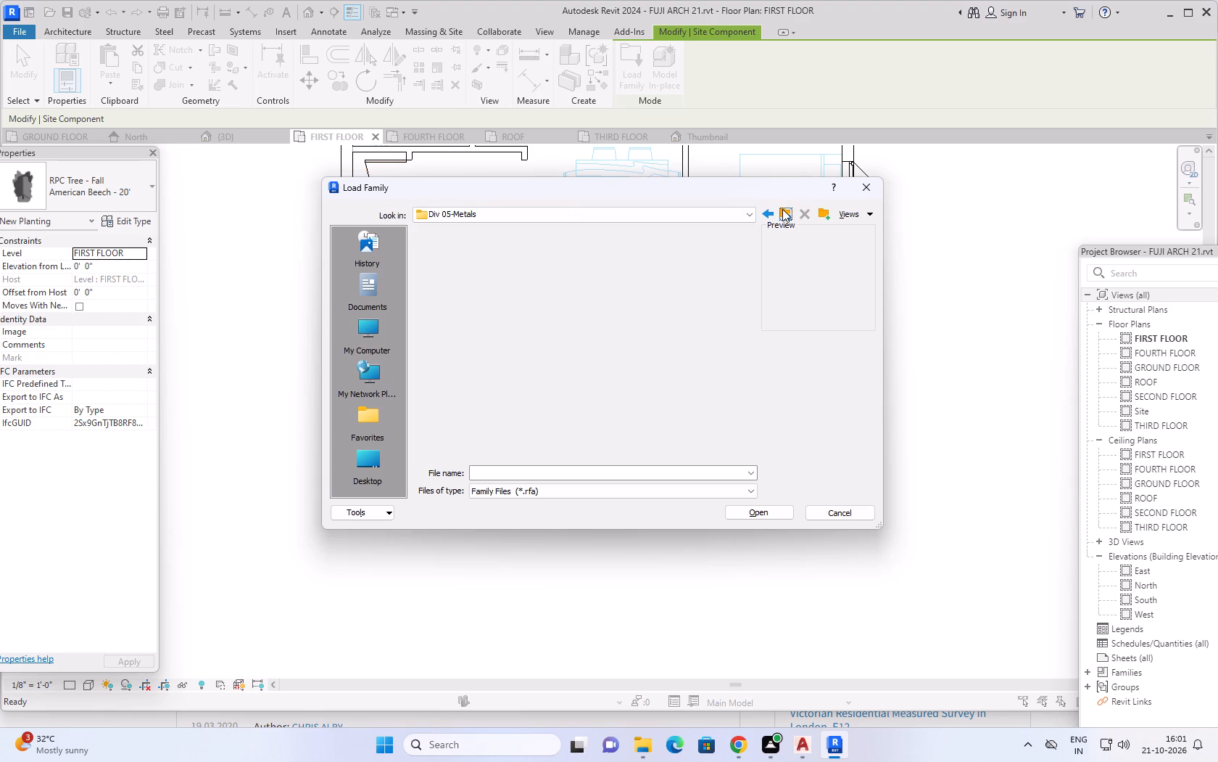
left_click(782, 209)
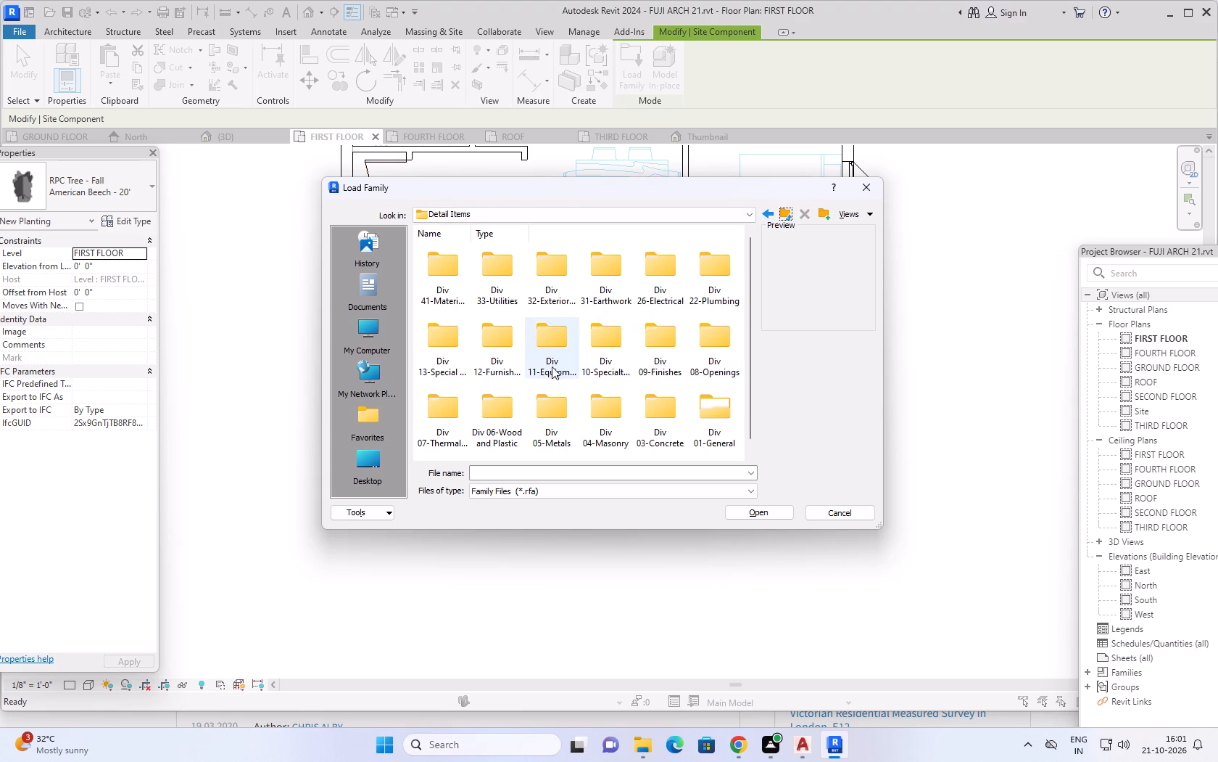
Look through the Base Cabinets, Shelving and Counter Tops families under Casework in the US library.
left_click(788, 211)
scroll(573, 388, "up", 3)
scroll(647, 373, "down", 2)
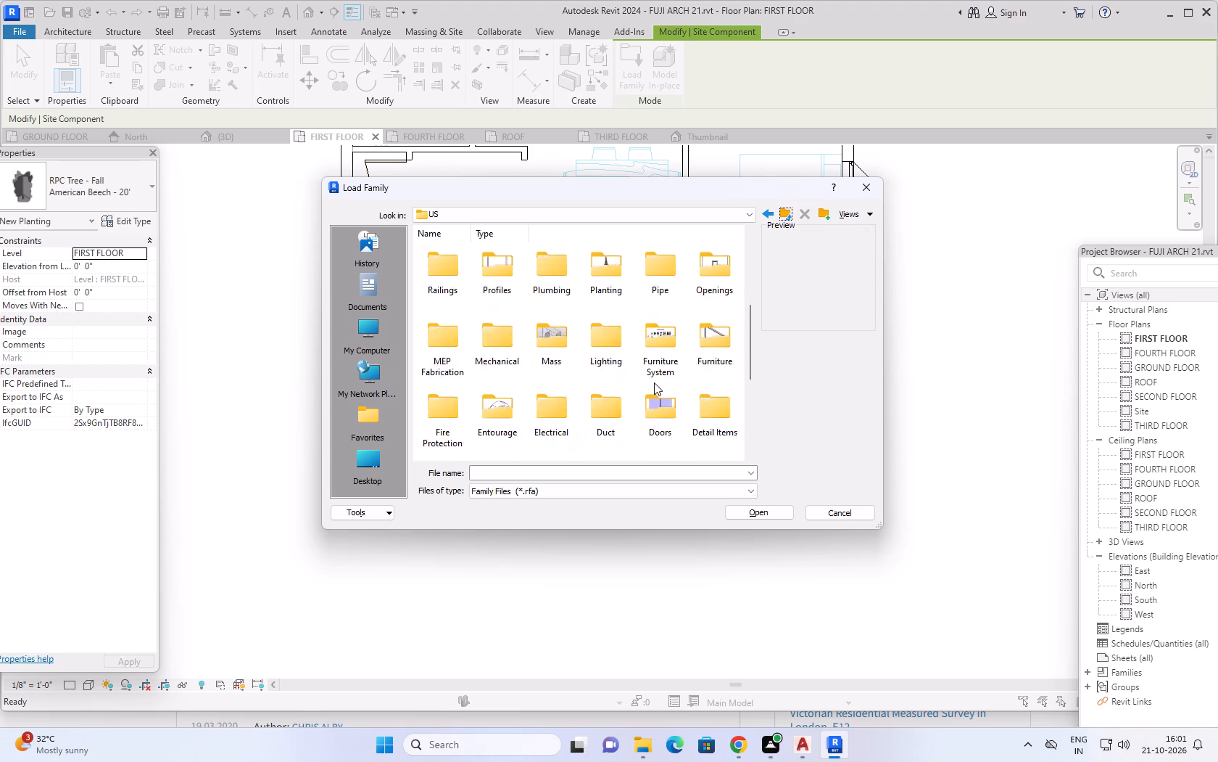
scroll(654, 382, "down", 4)
double_click(674, 271)
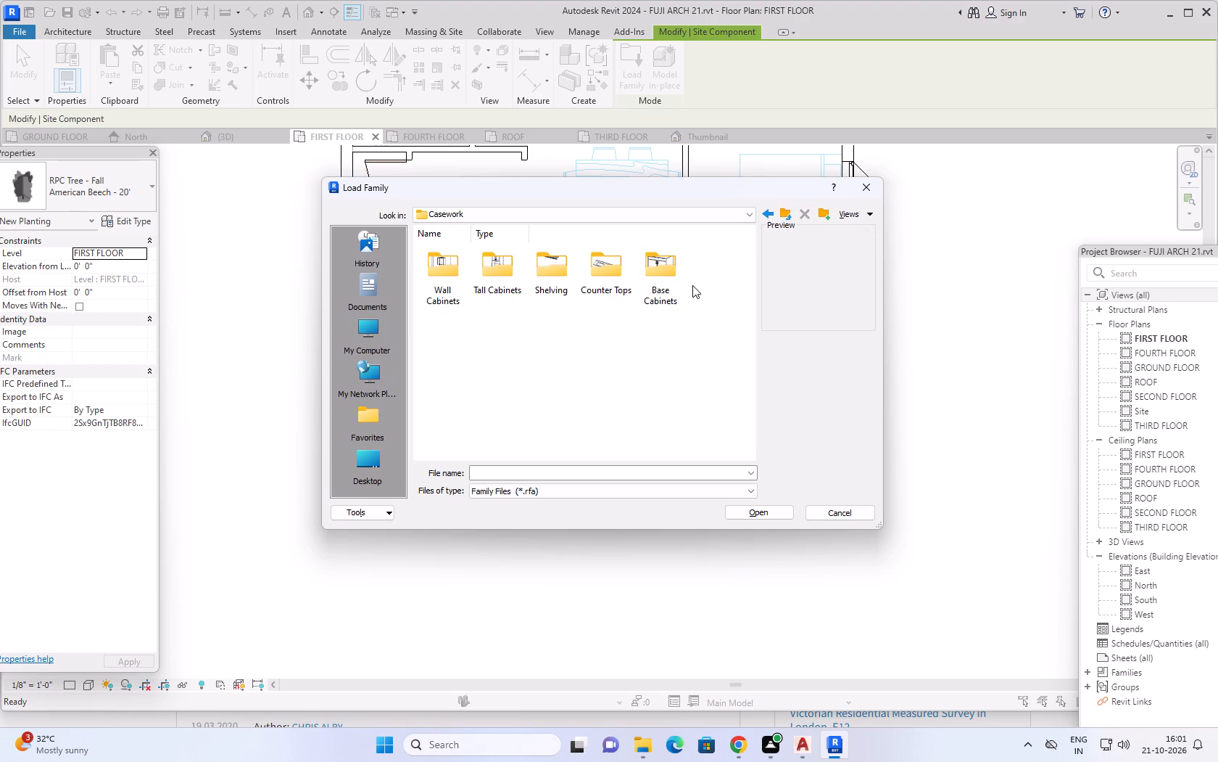
double_click(660, 271)
scroll(529, 300, "down", 2)
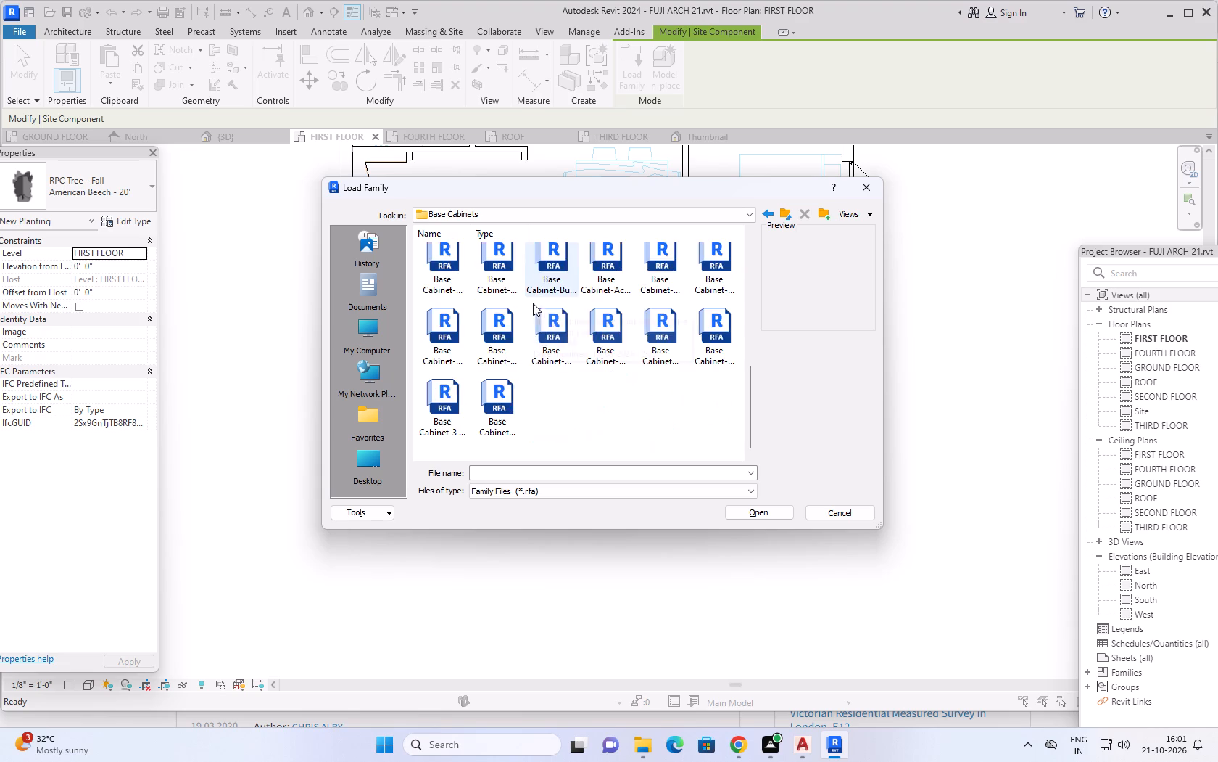
scroll(533, 303, "down", 6)
scroll(706, 319, "up", 5)
left_click(782, 207)
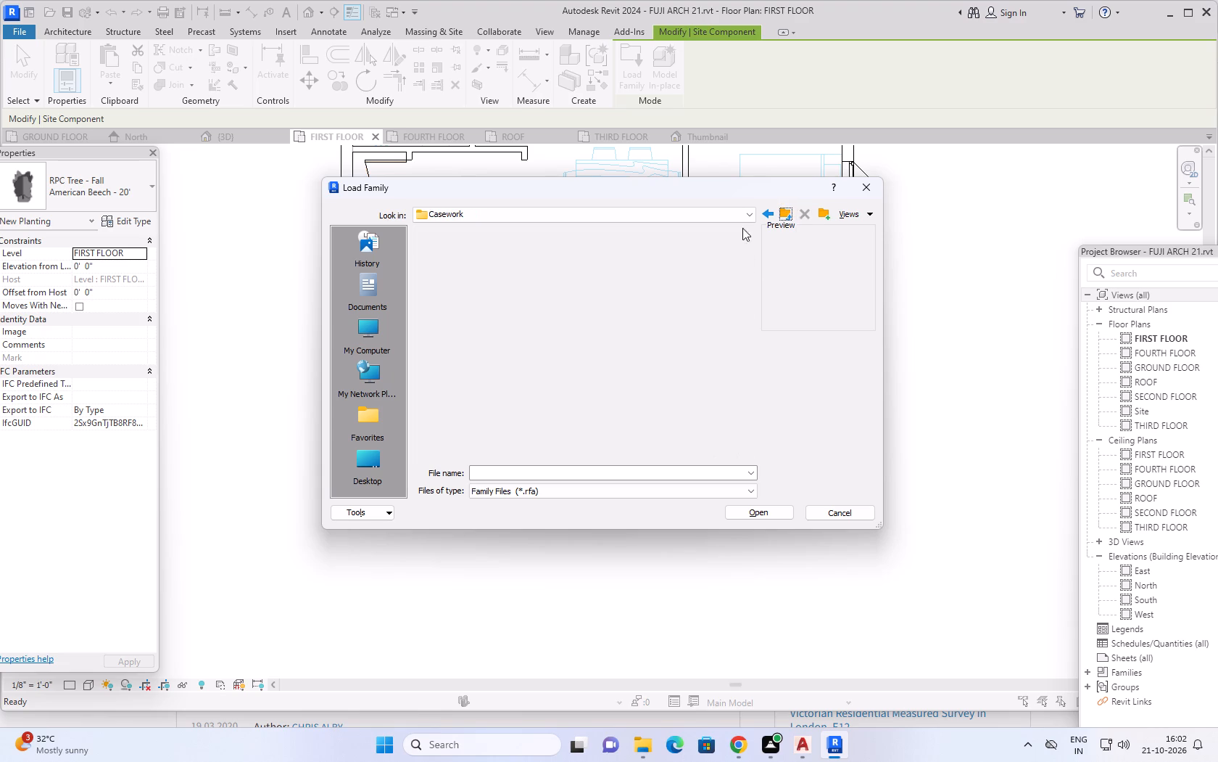
double_click(555, 270)
left_click(784, 213)
double_click(593, 267)
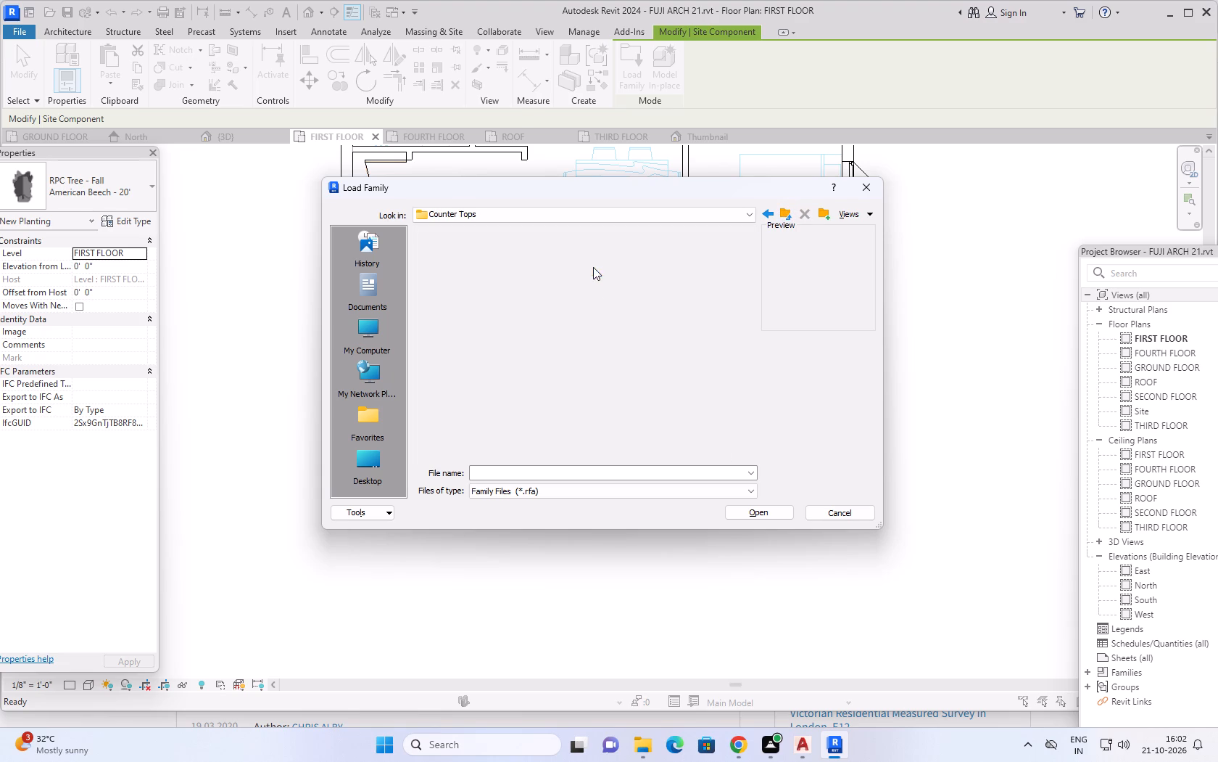
left_click(787, 217)
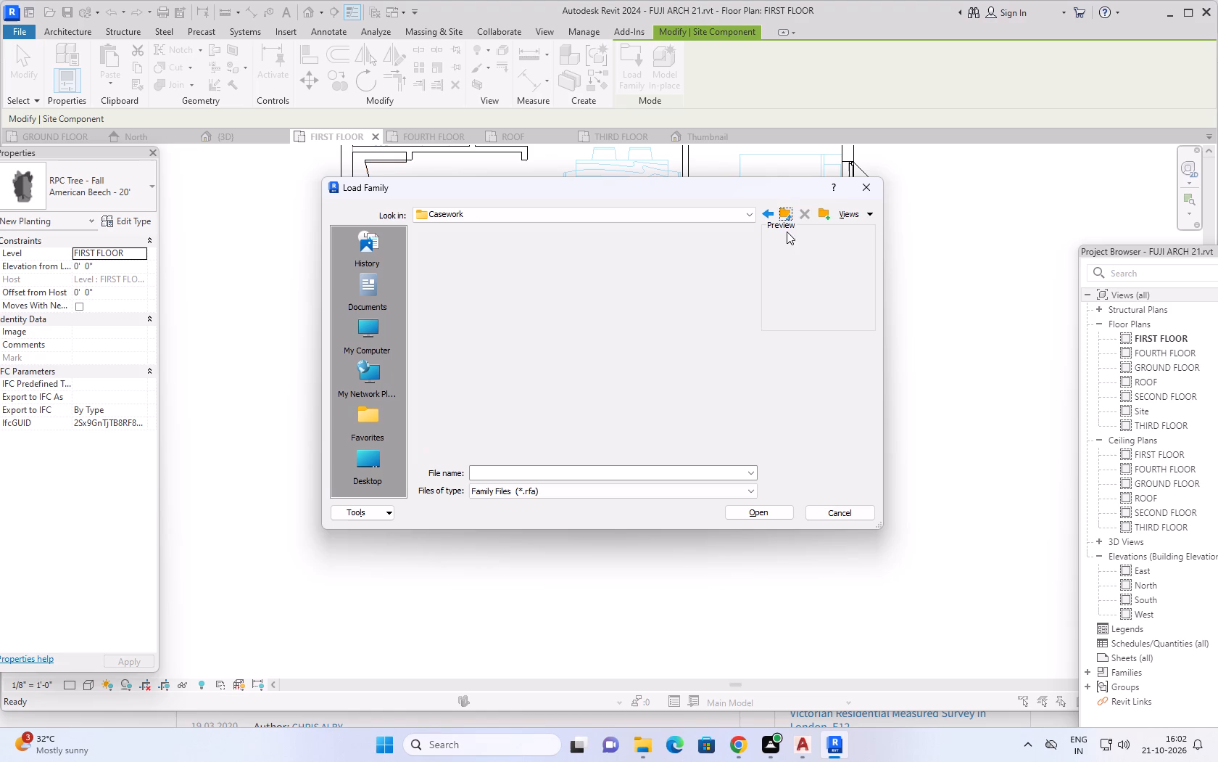
left_click(786, 220)
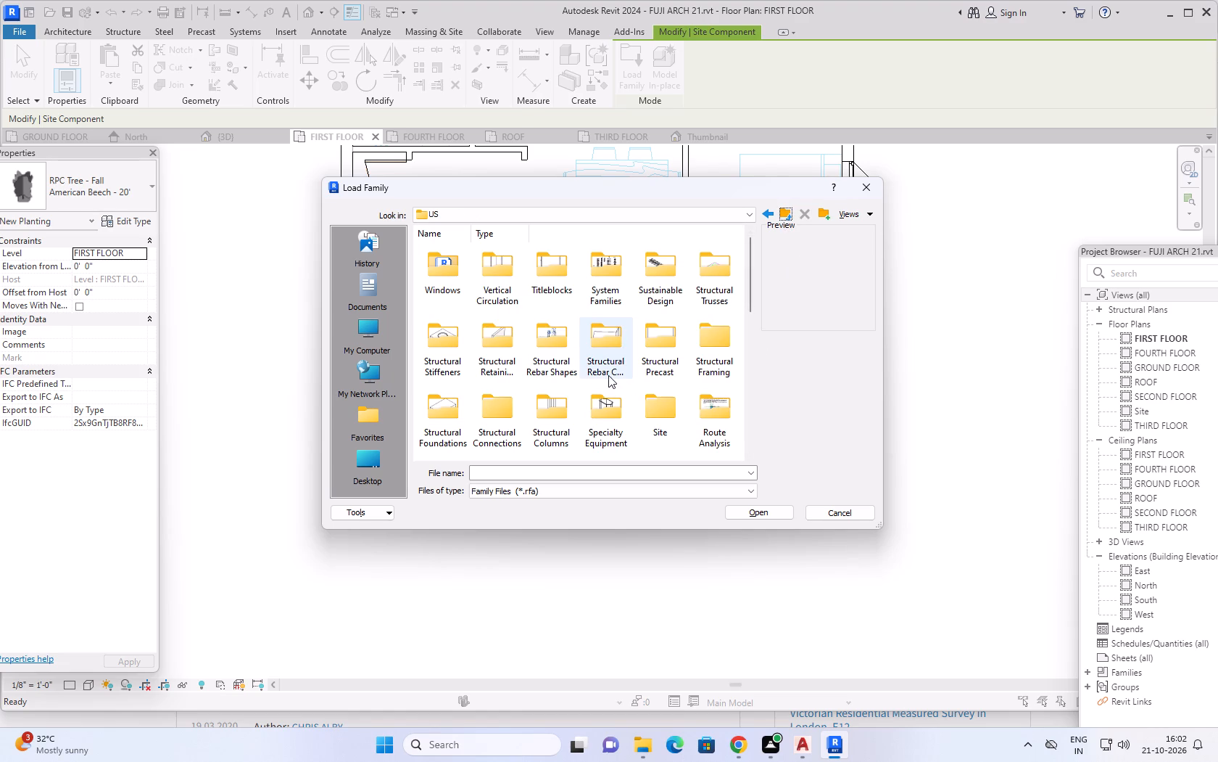
Look through the annotation families in the Annotations folder of the US library.
scroll(608, 372, "up", 4)
scroll(609, 368, "down", 6)
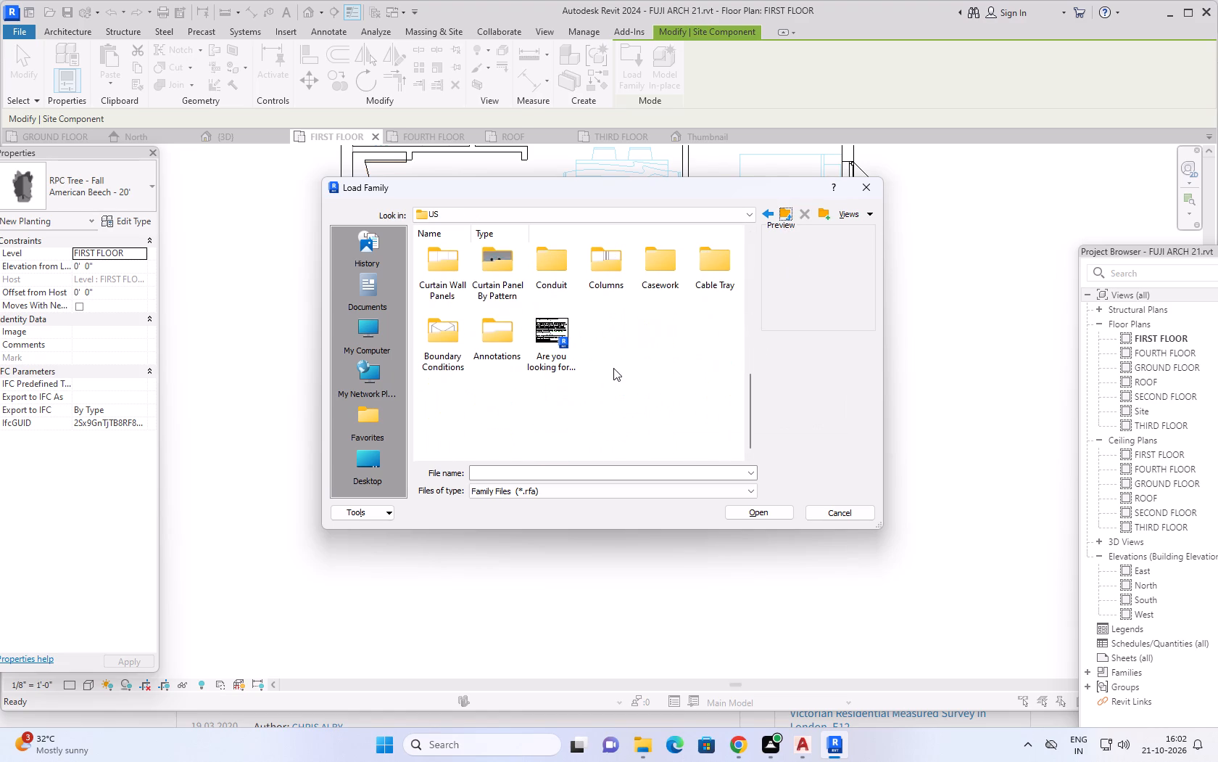
double_click(502, 341)
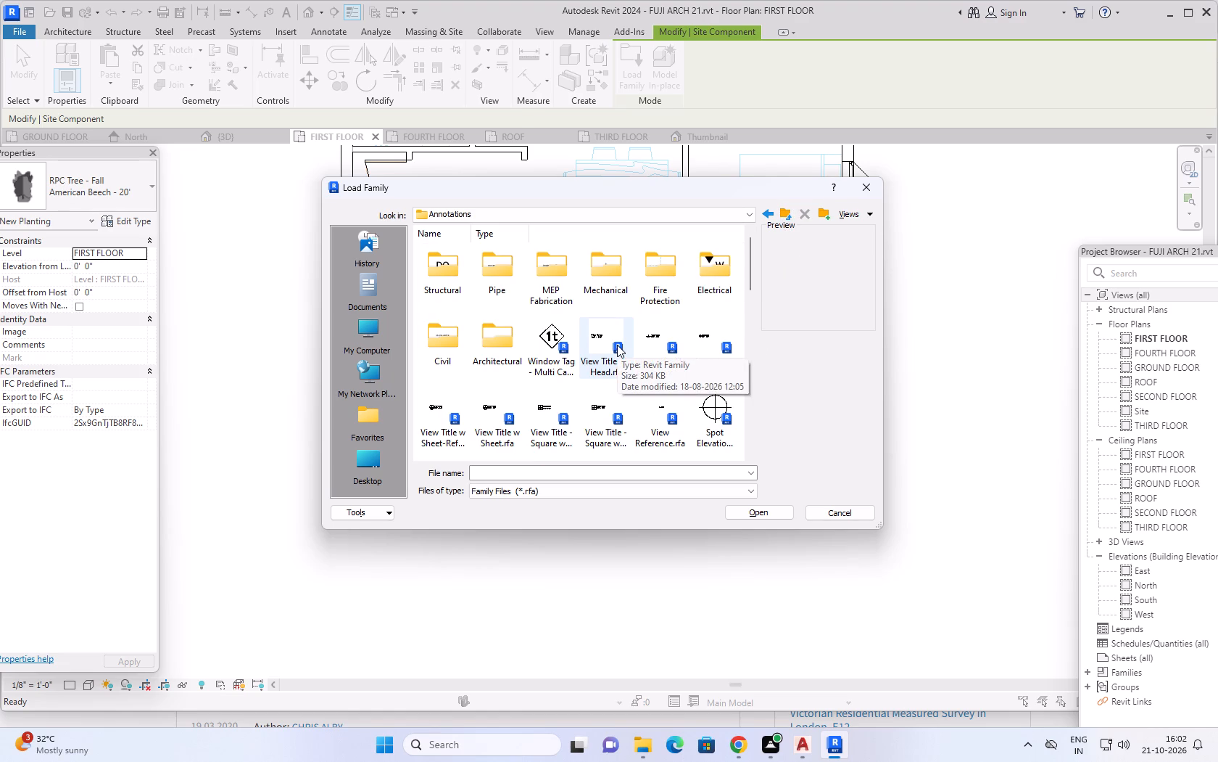
scroll(679, 322, "down", 5)
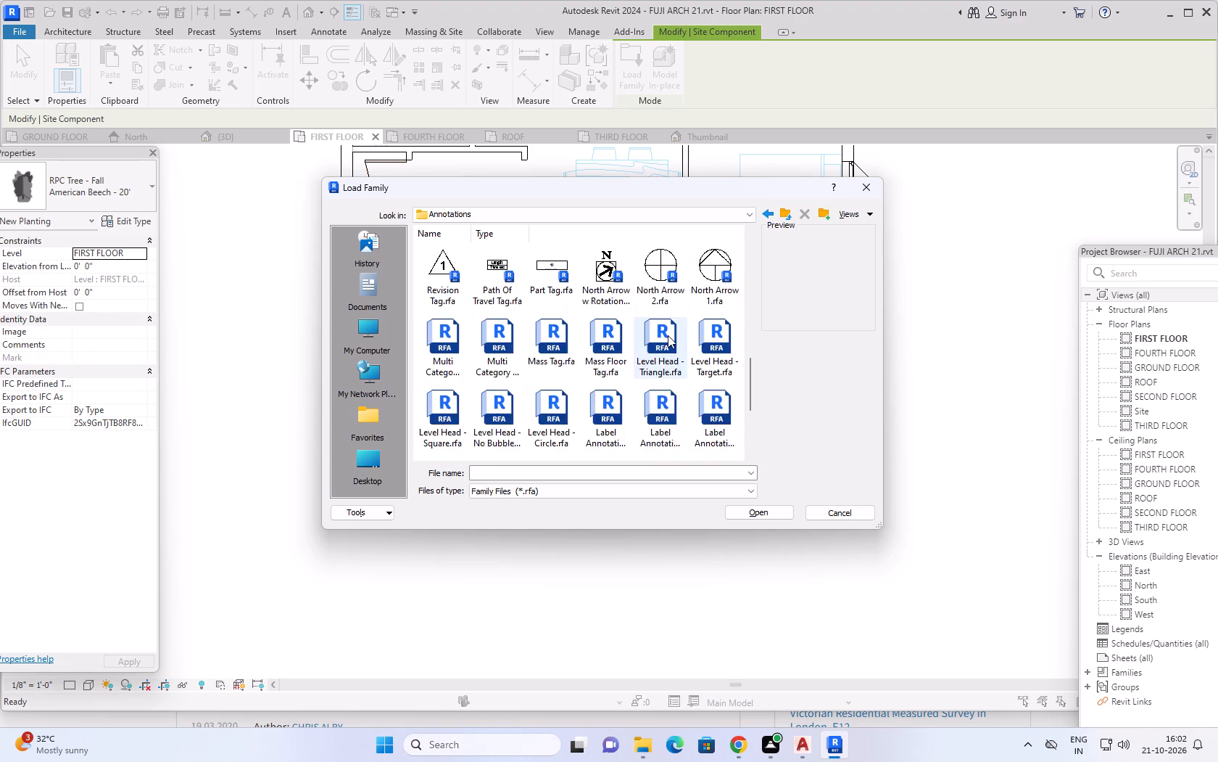
scroll(668, 335, "down", 5)
scroll(659, 396, "up", 8)
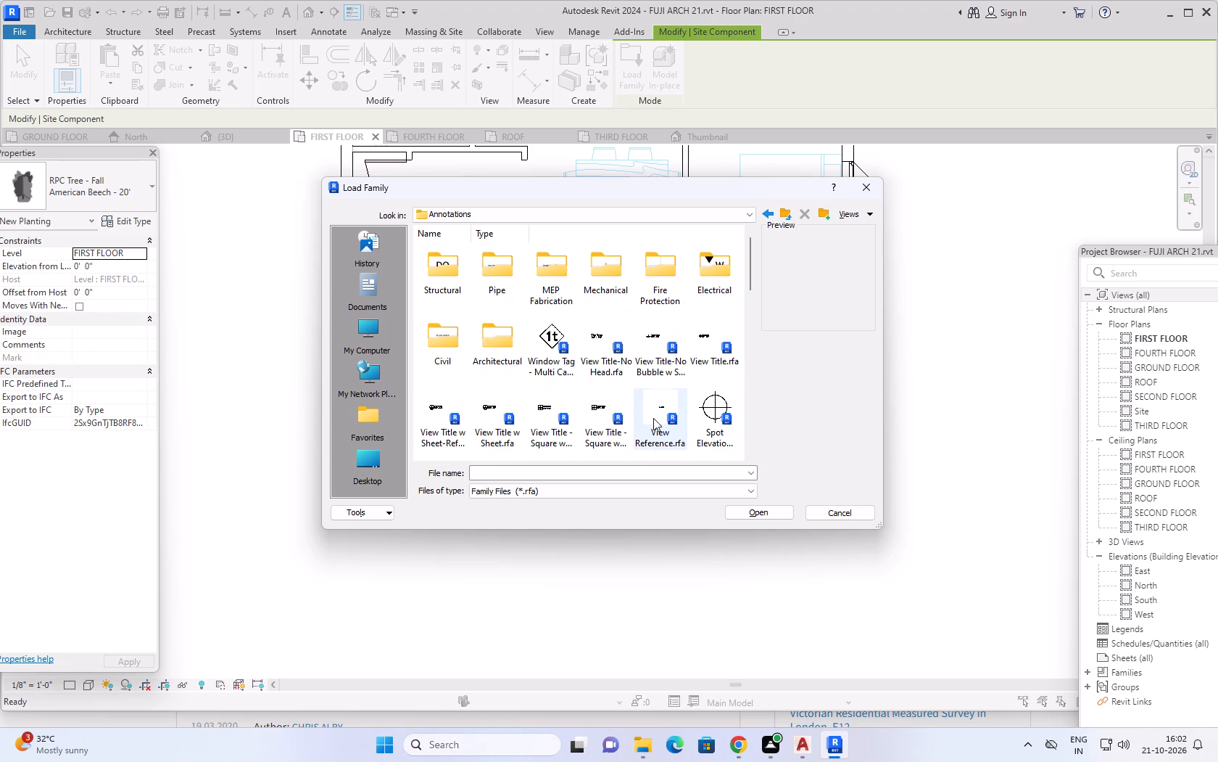
scroll(664, 337, "up", 2)
left_click(784, 216)
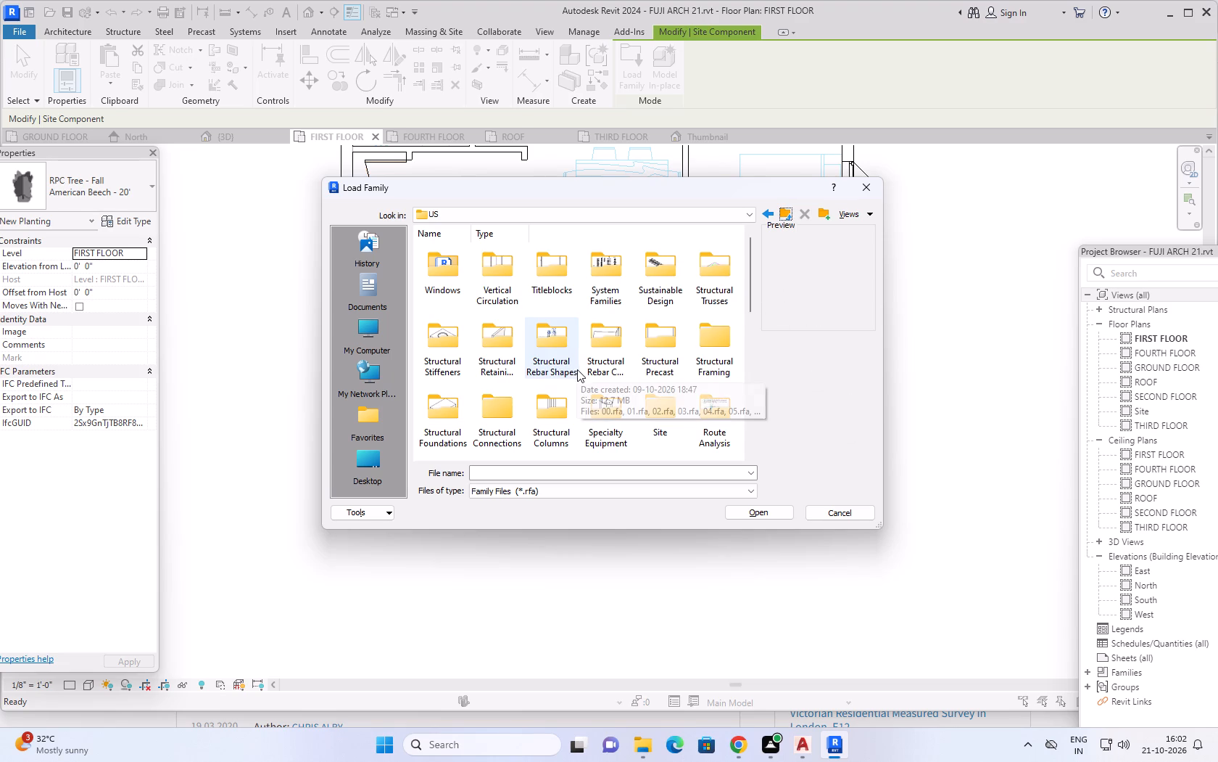
Look through the System Families and Sustainable Design folders of the US library.
double_click(614, 281)
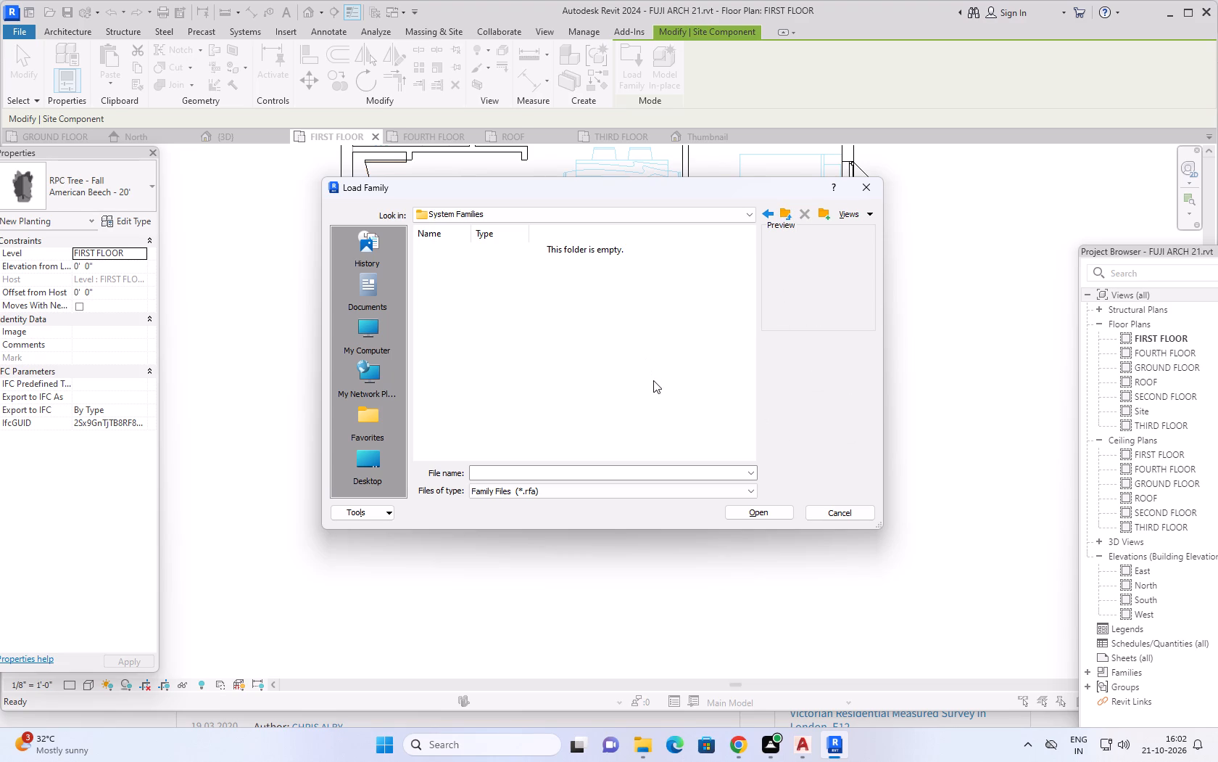
left_click(779, 215)
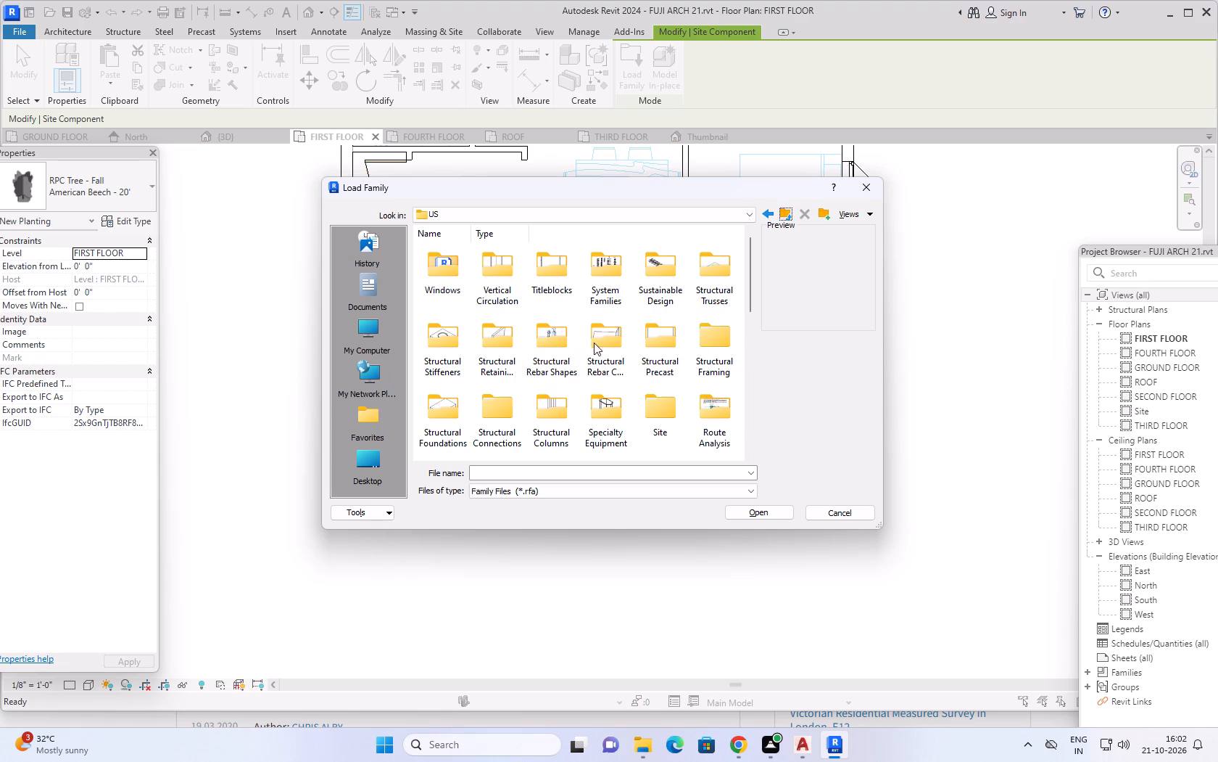
double_click(655, 288)
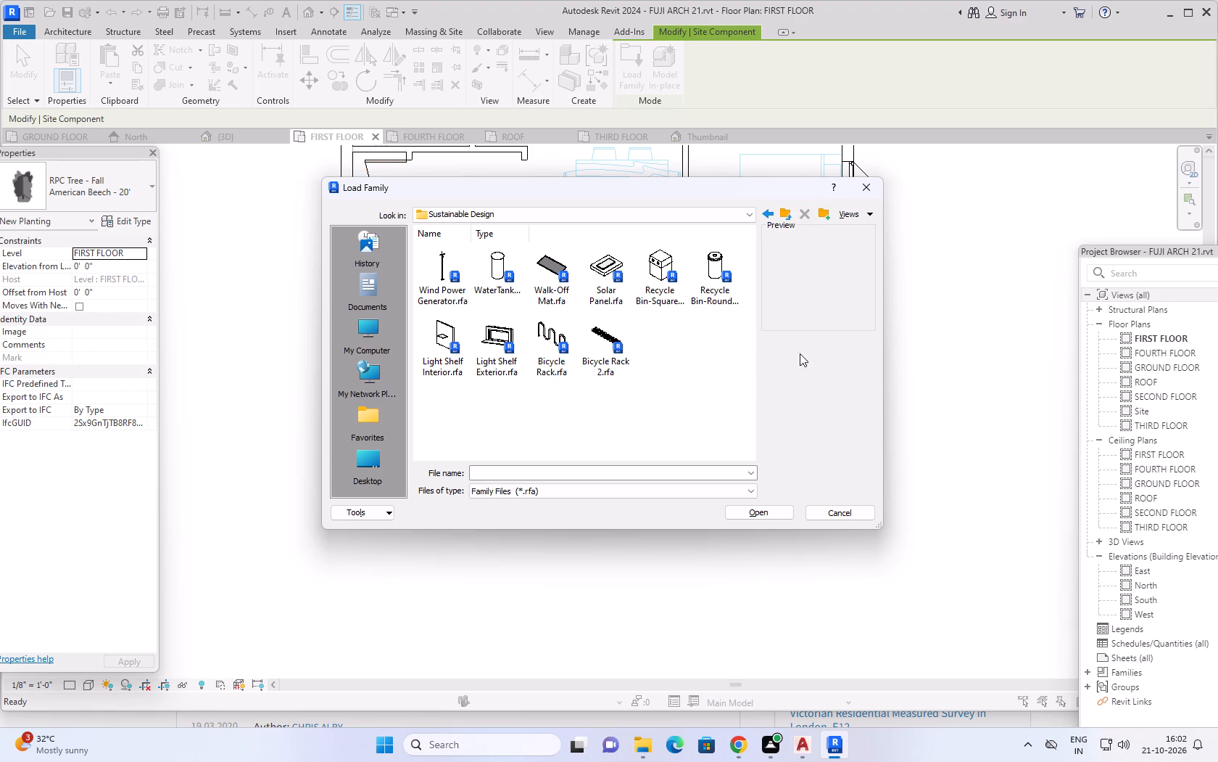
left_click(787, 210)
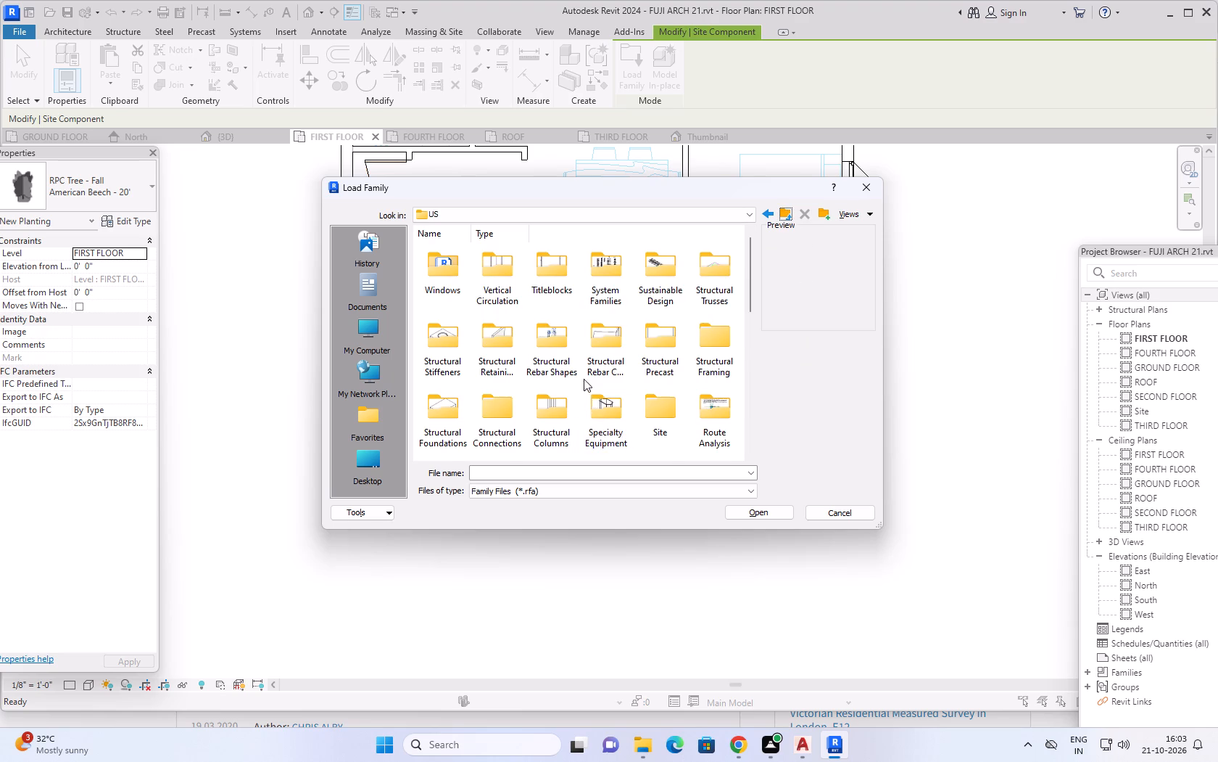
Load the RPC Chair family from the Entourage folder of the US library.
scroll(584, 379, "down", 4)
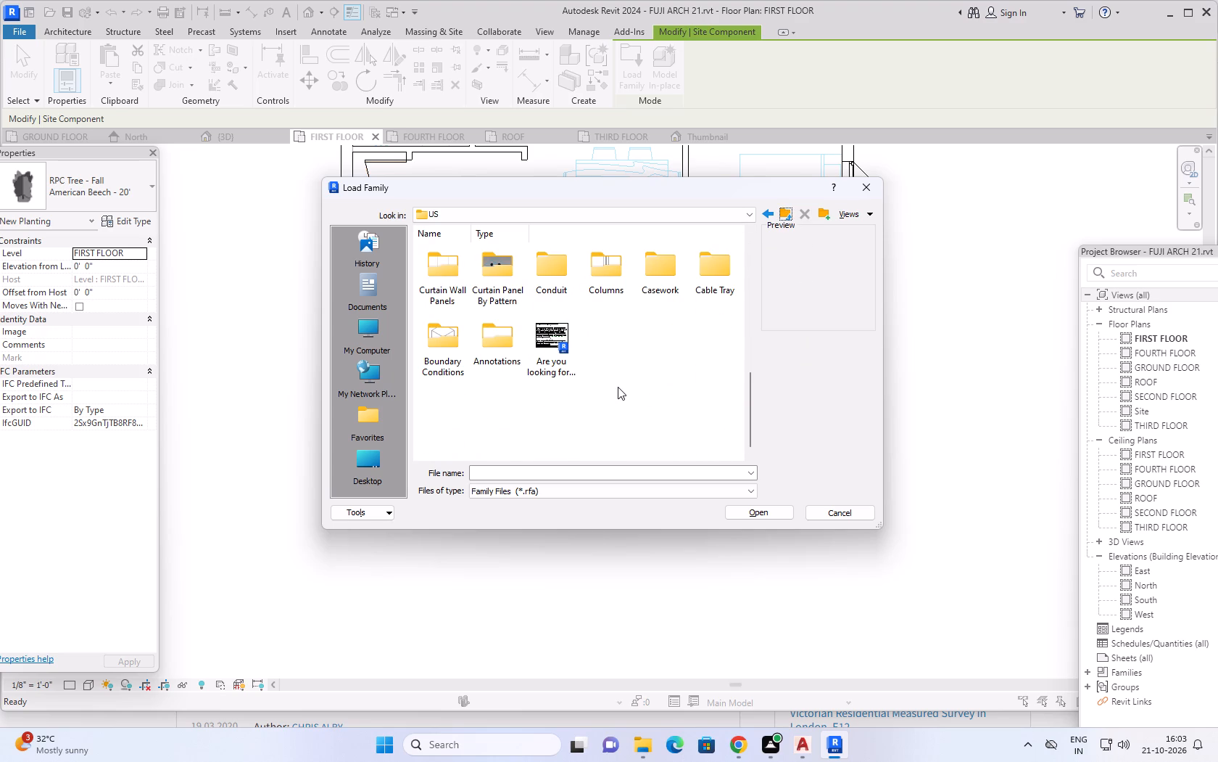
scroll(618, 387, "up", 1)
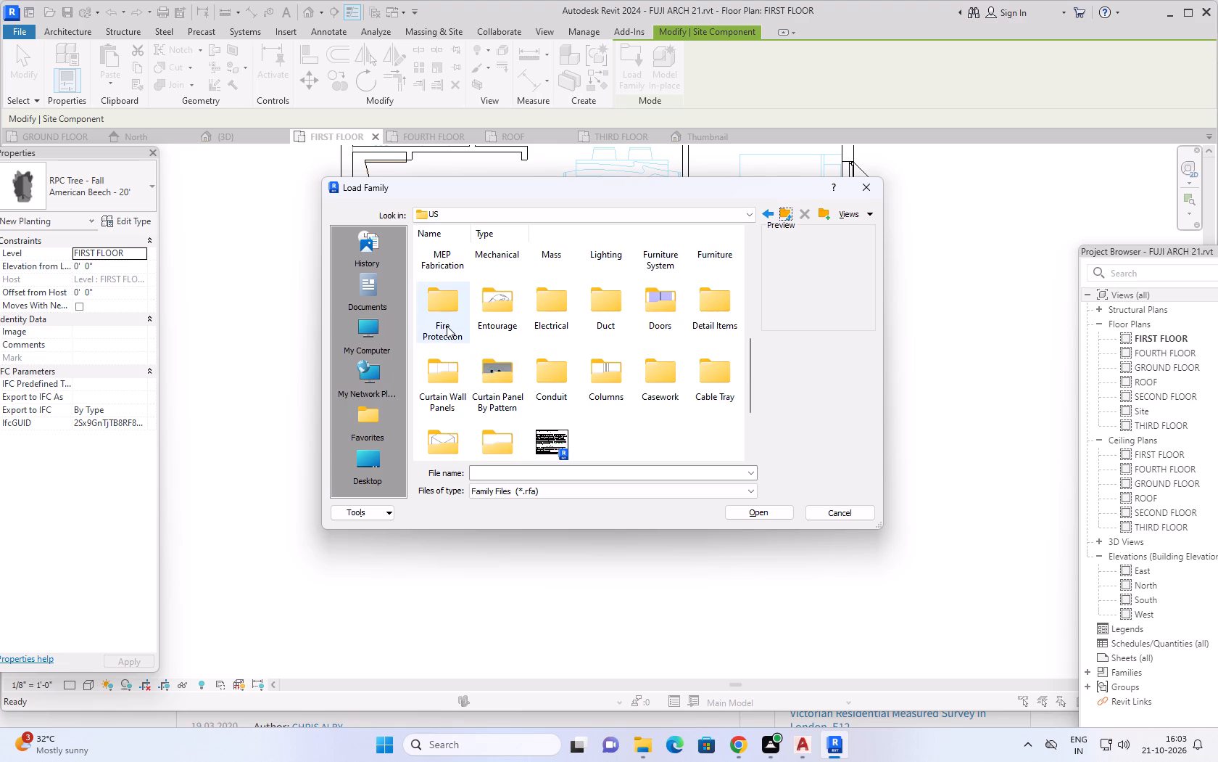
double_click(499, 315)
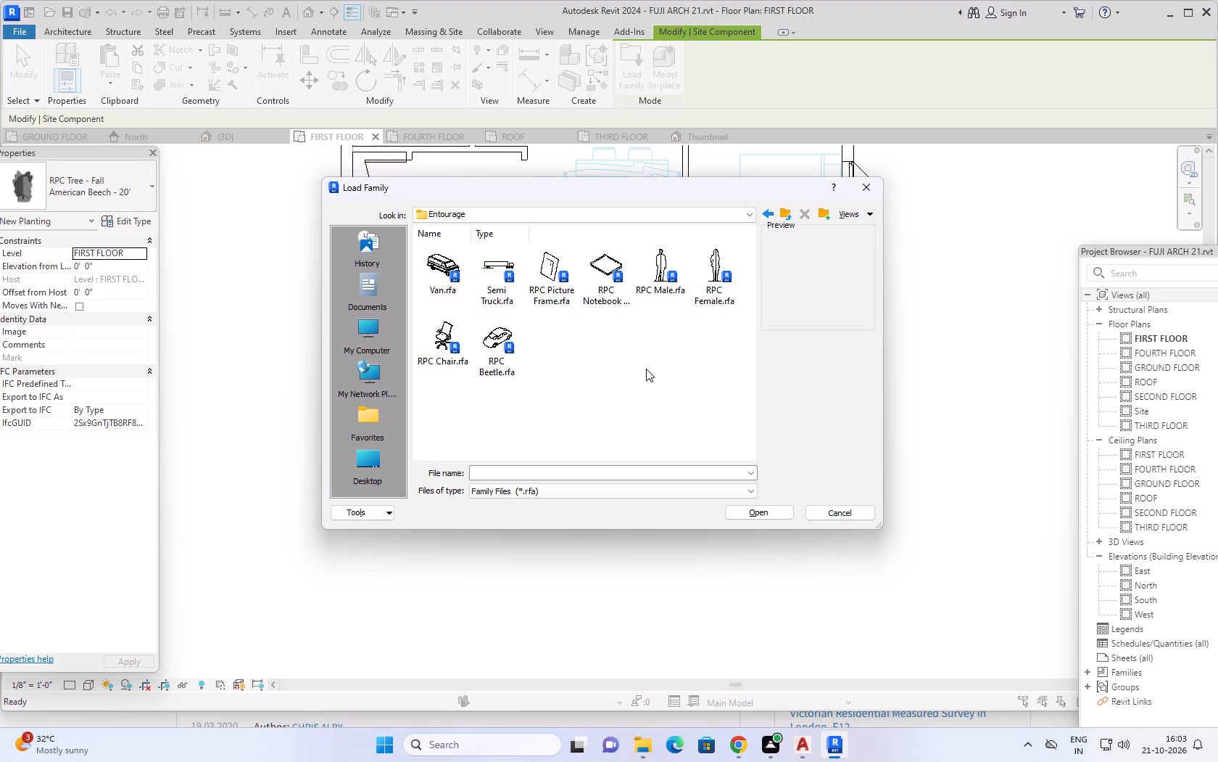
left_click(437, 339)
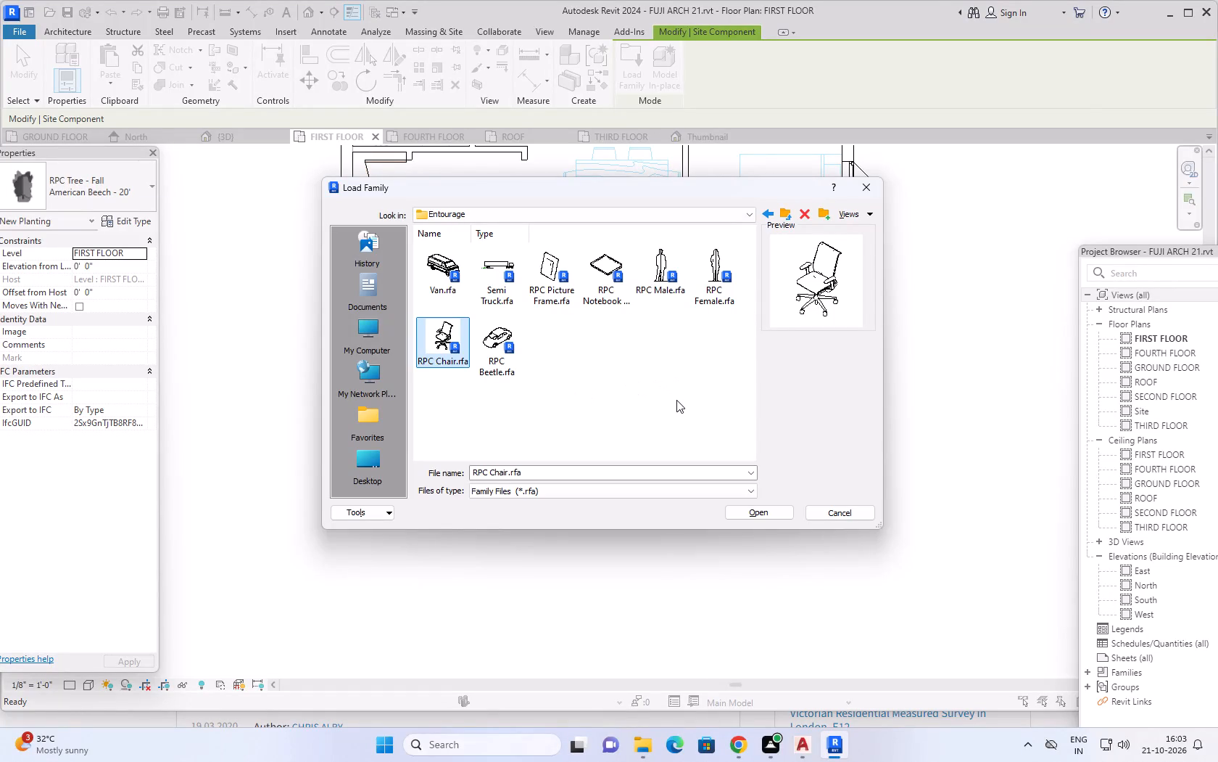
left_click(753, 513)
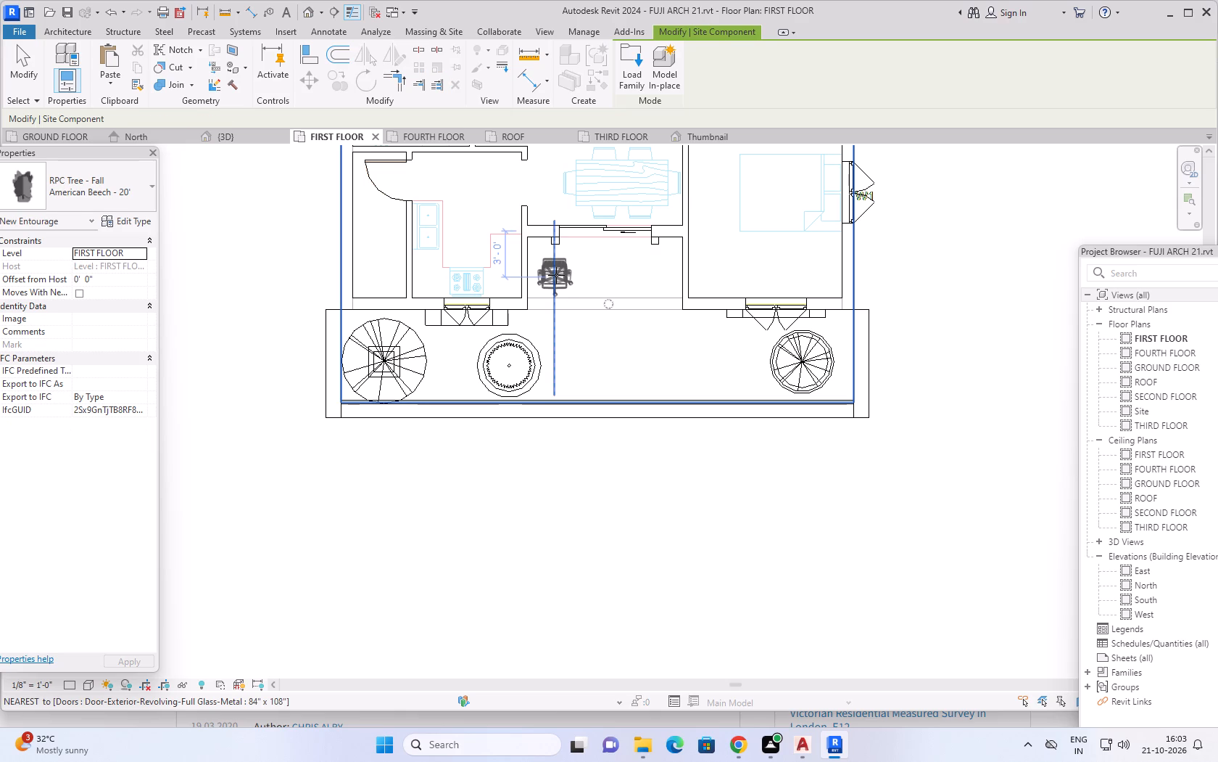
Place one RPC Steelcase Think Chair in the recessed part of the first-floor front balcony, about 3'-0" out from the glazed door's wall.
left_click(556, 275)
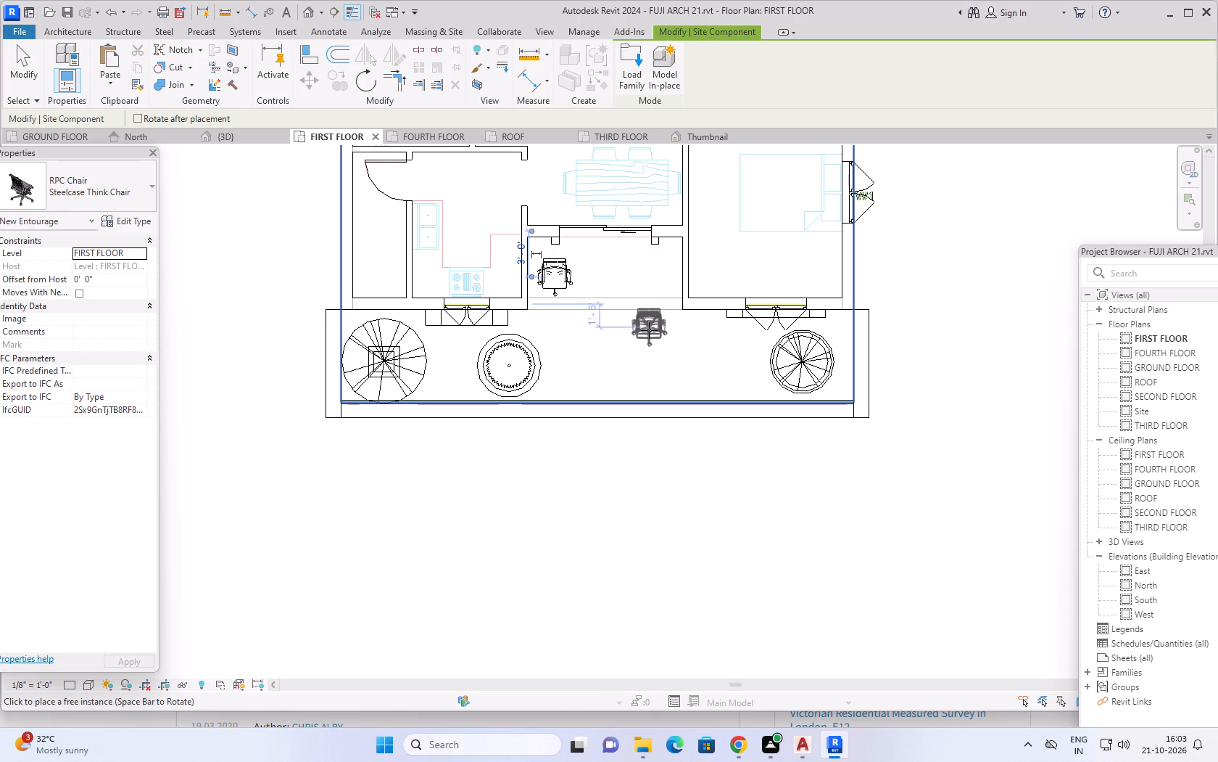
key("Escape")
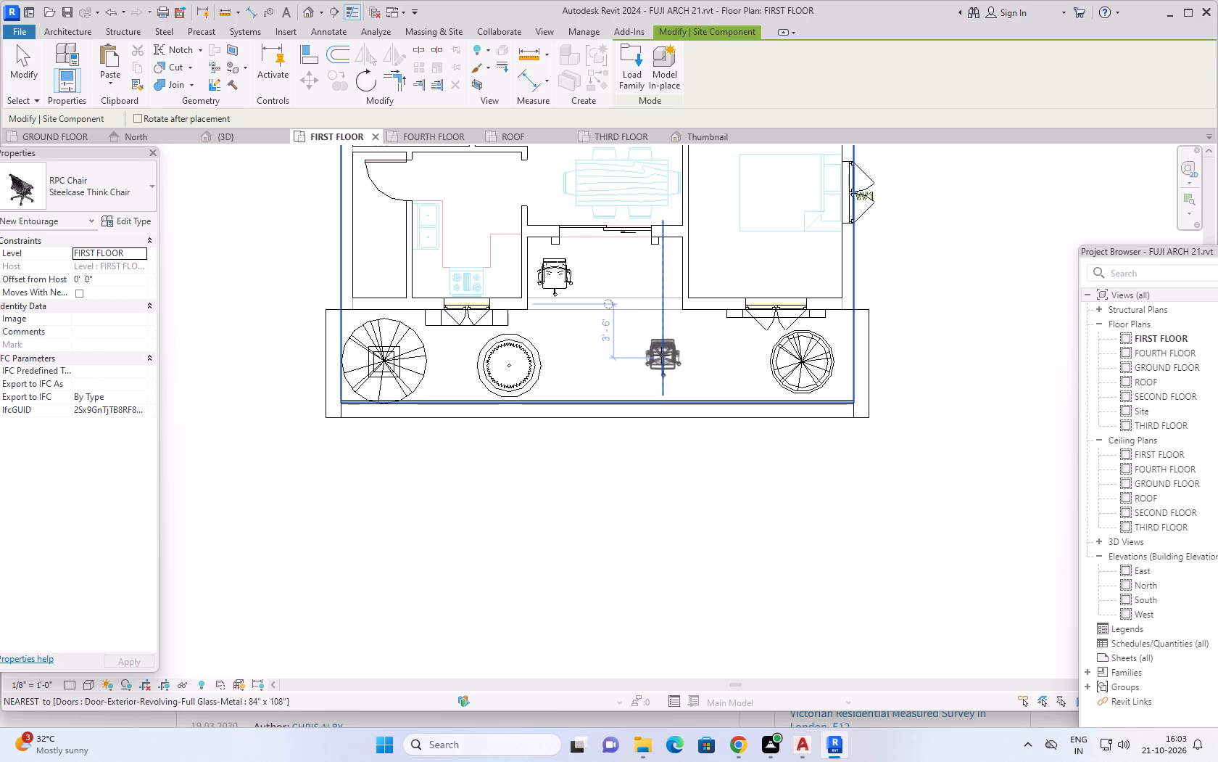
key("Escape")
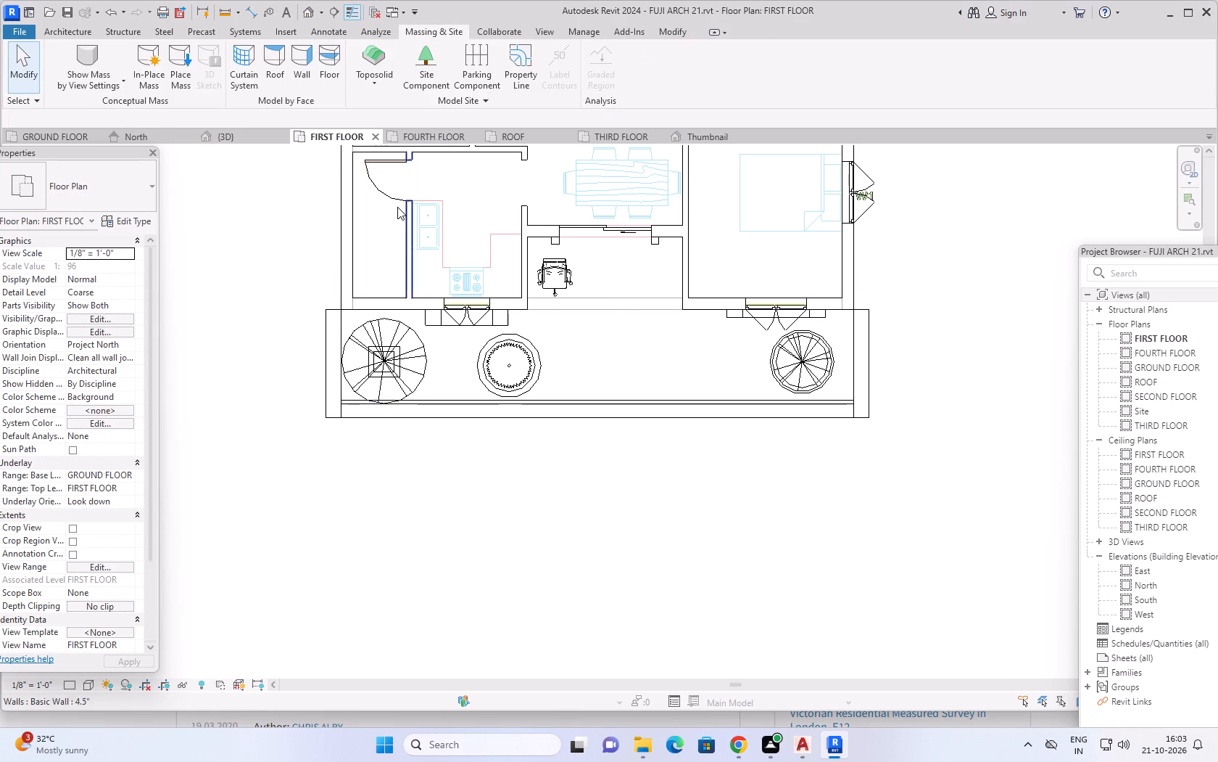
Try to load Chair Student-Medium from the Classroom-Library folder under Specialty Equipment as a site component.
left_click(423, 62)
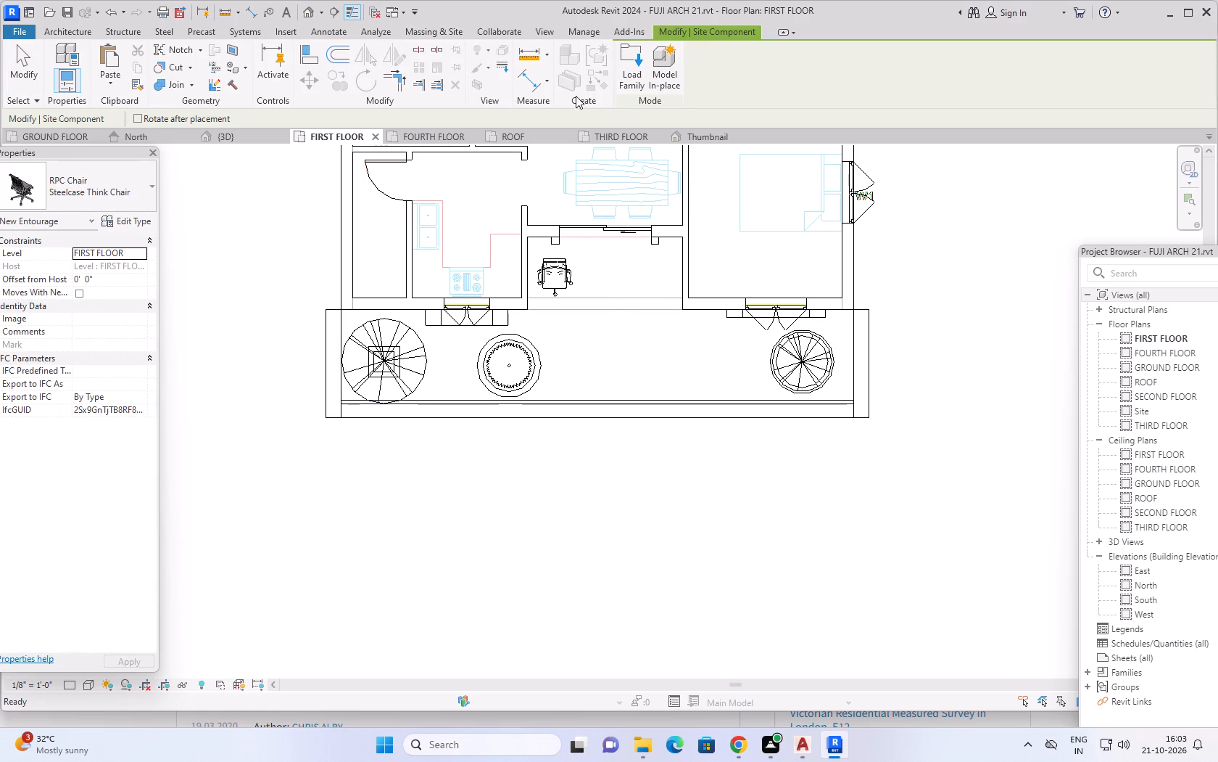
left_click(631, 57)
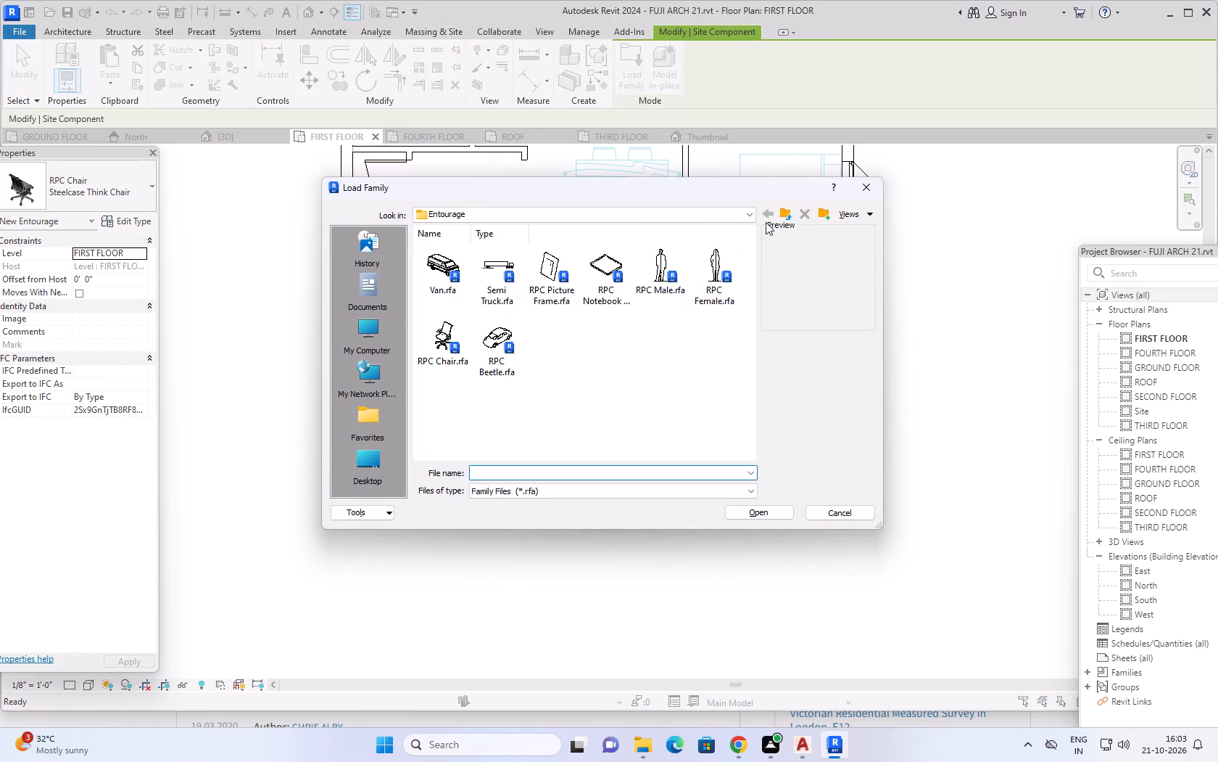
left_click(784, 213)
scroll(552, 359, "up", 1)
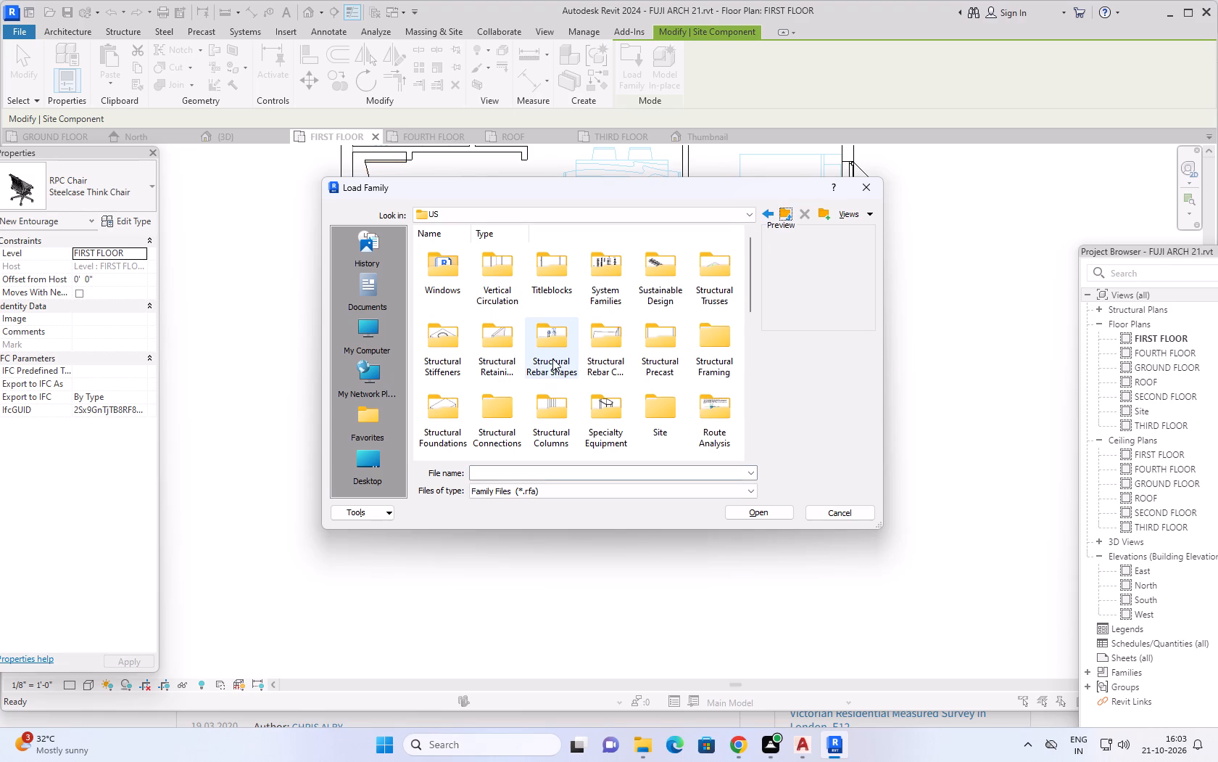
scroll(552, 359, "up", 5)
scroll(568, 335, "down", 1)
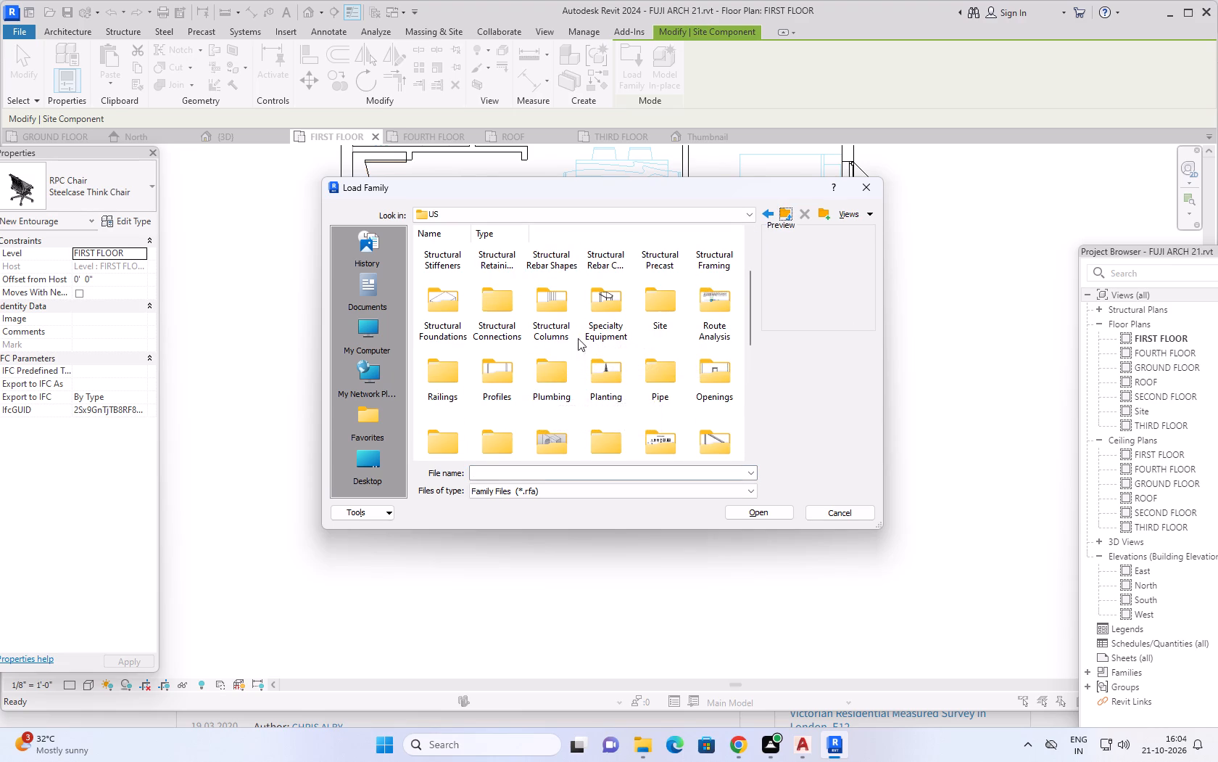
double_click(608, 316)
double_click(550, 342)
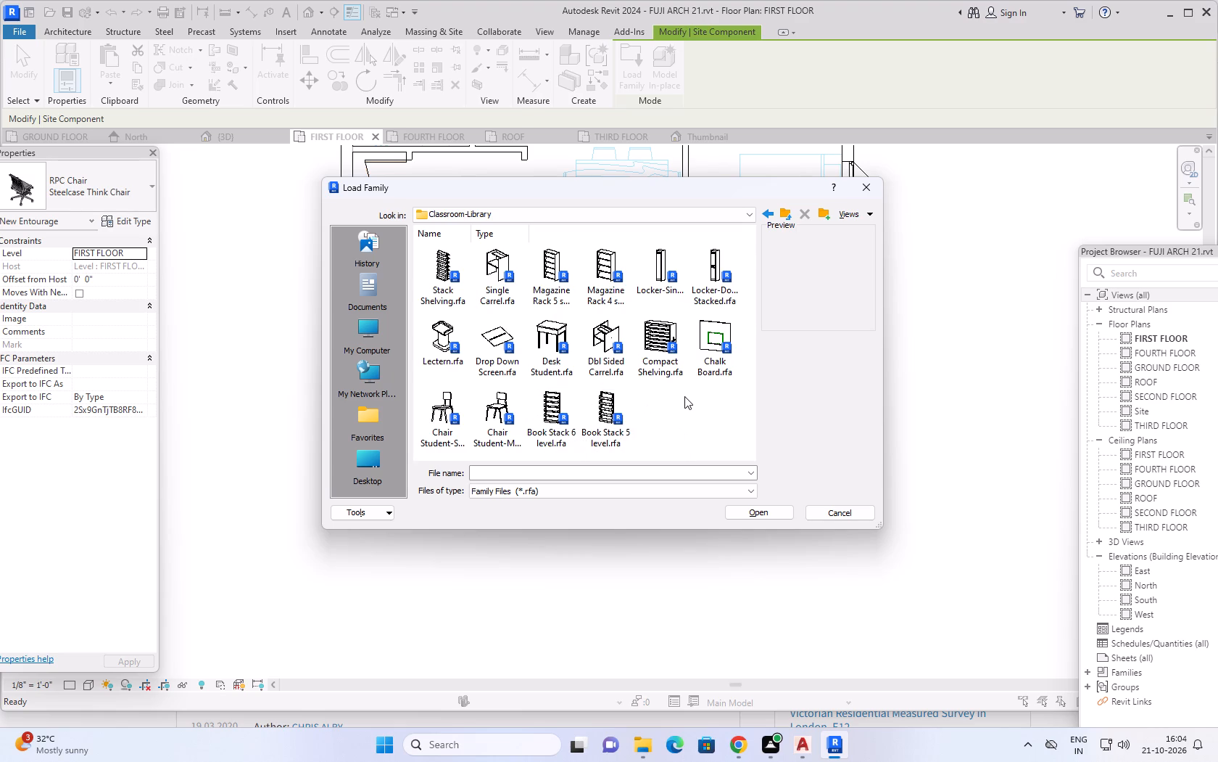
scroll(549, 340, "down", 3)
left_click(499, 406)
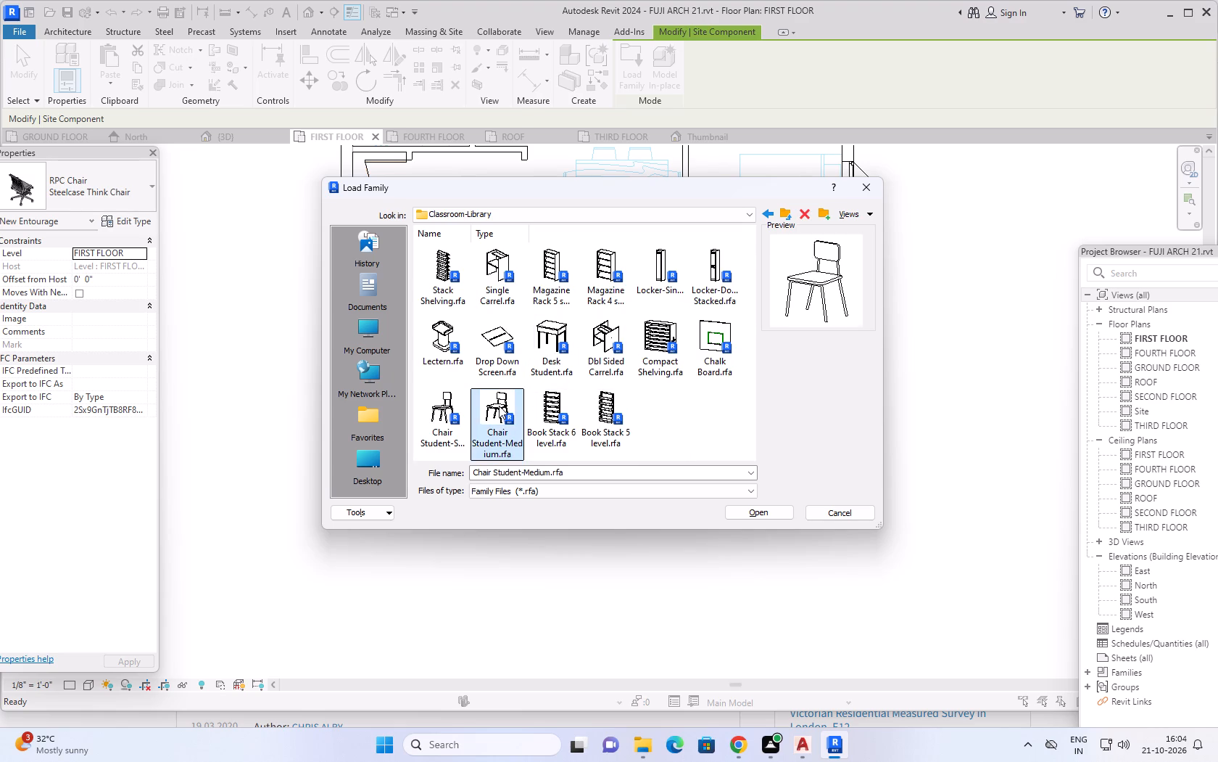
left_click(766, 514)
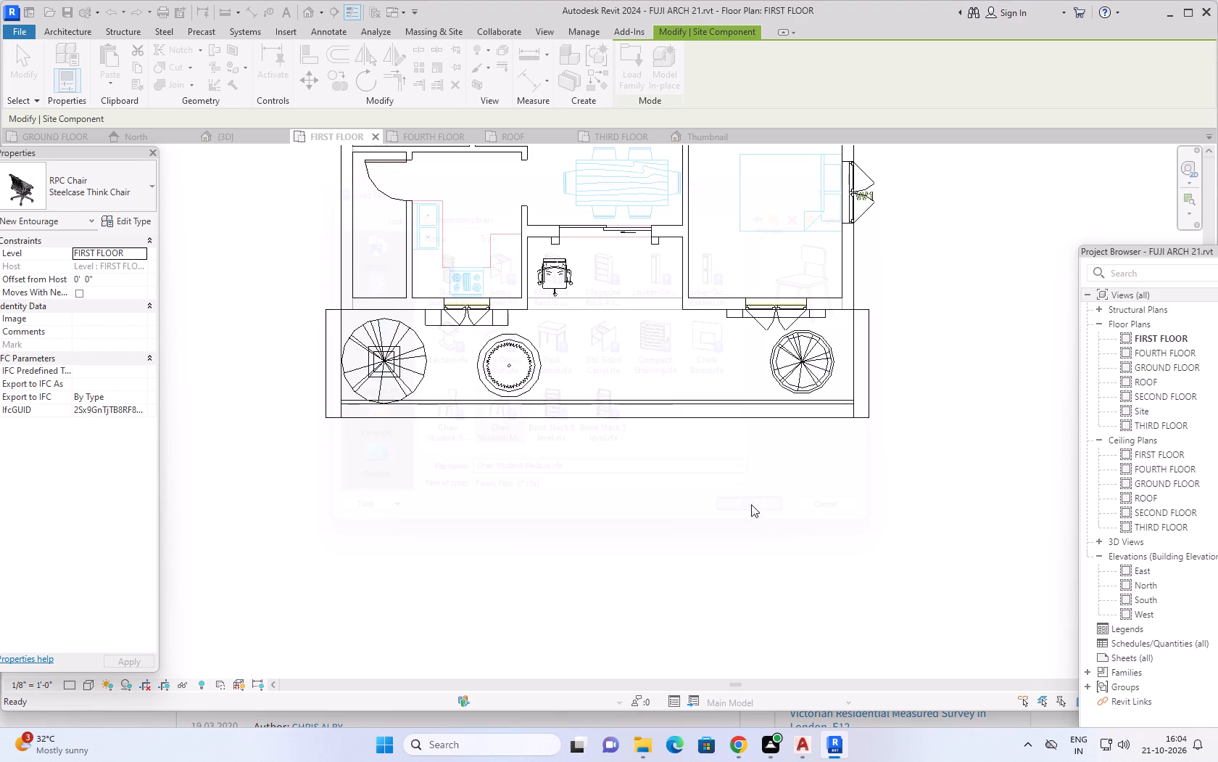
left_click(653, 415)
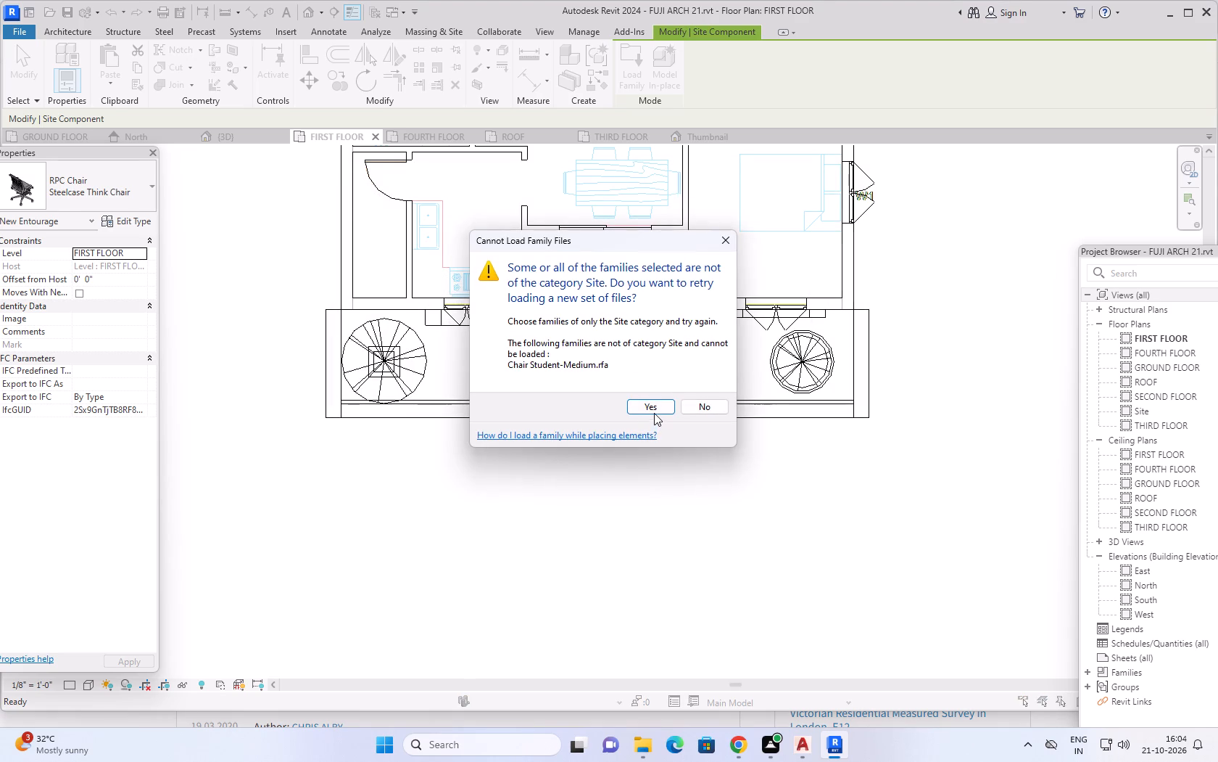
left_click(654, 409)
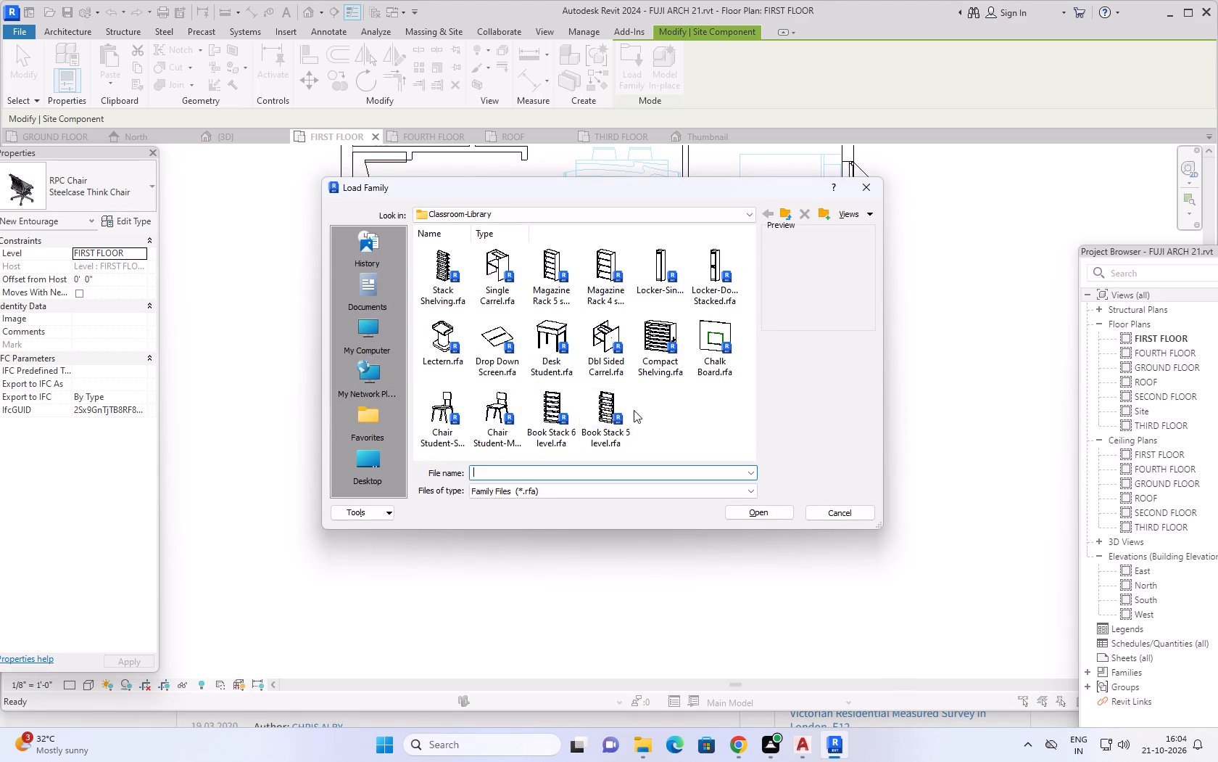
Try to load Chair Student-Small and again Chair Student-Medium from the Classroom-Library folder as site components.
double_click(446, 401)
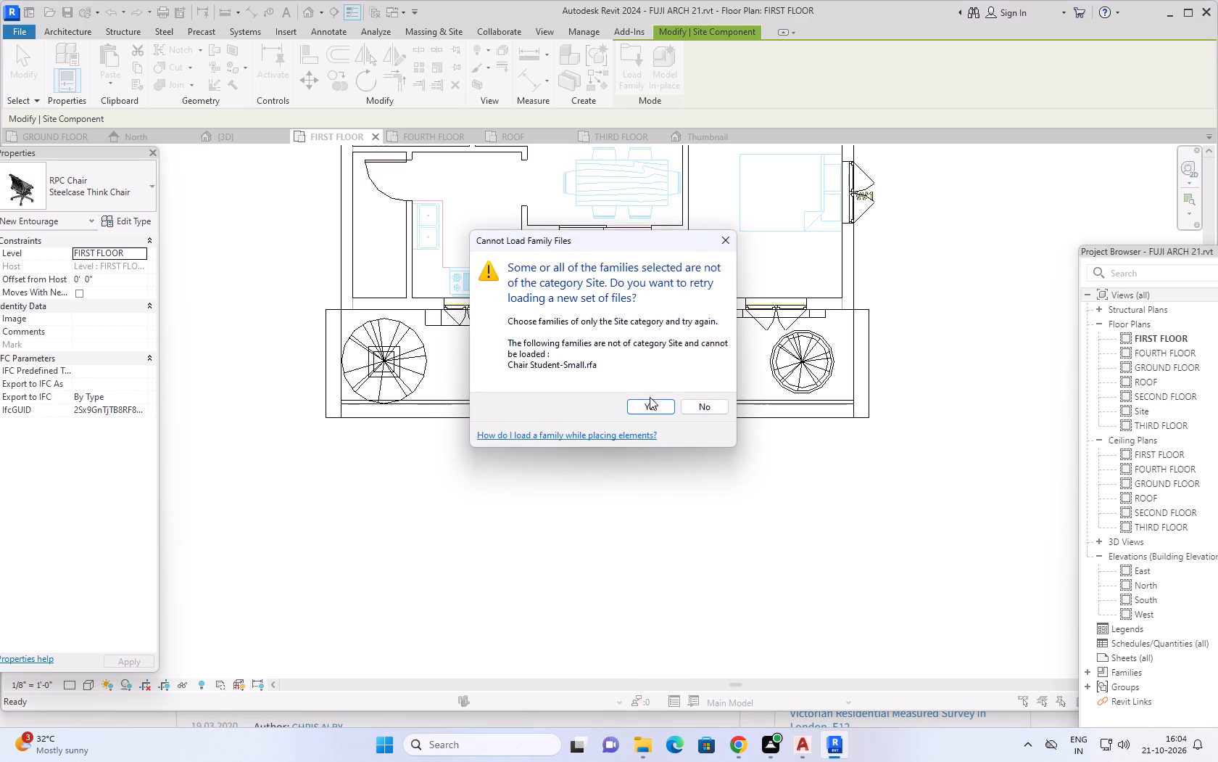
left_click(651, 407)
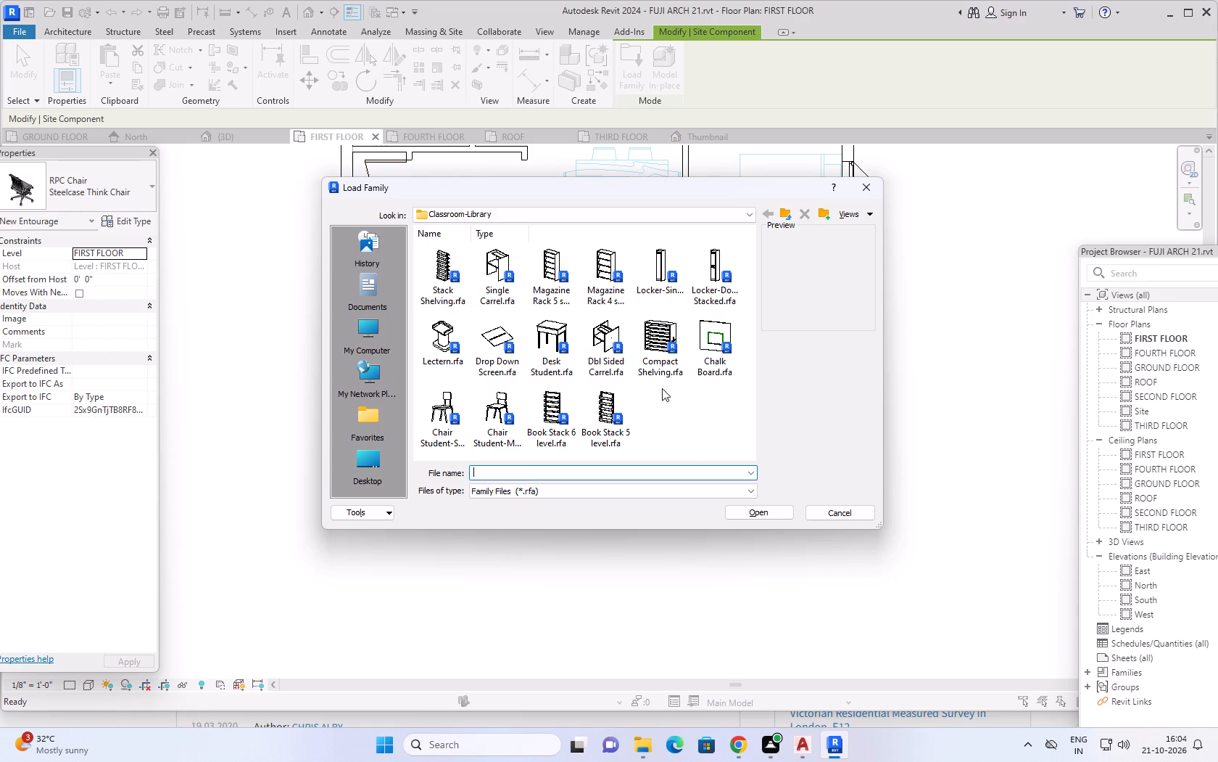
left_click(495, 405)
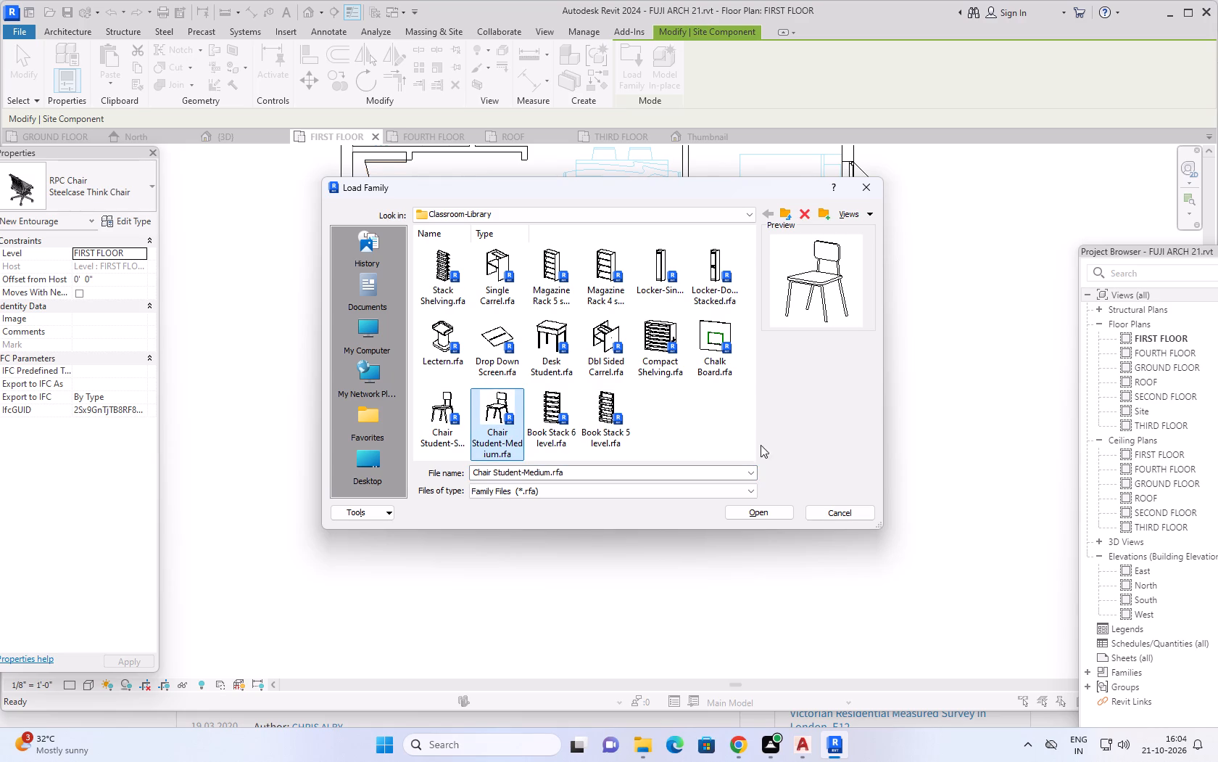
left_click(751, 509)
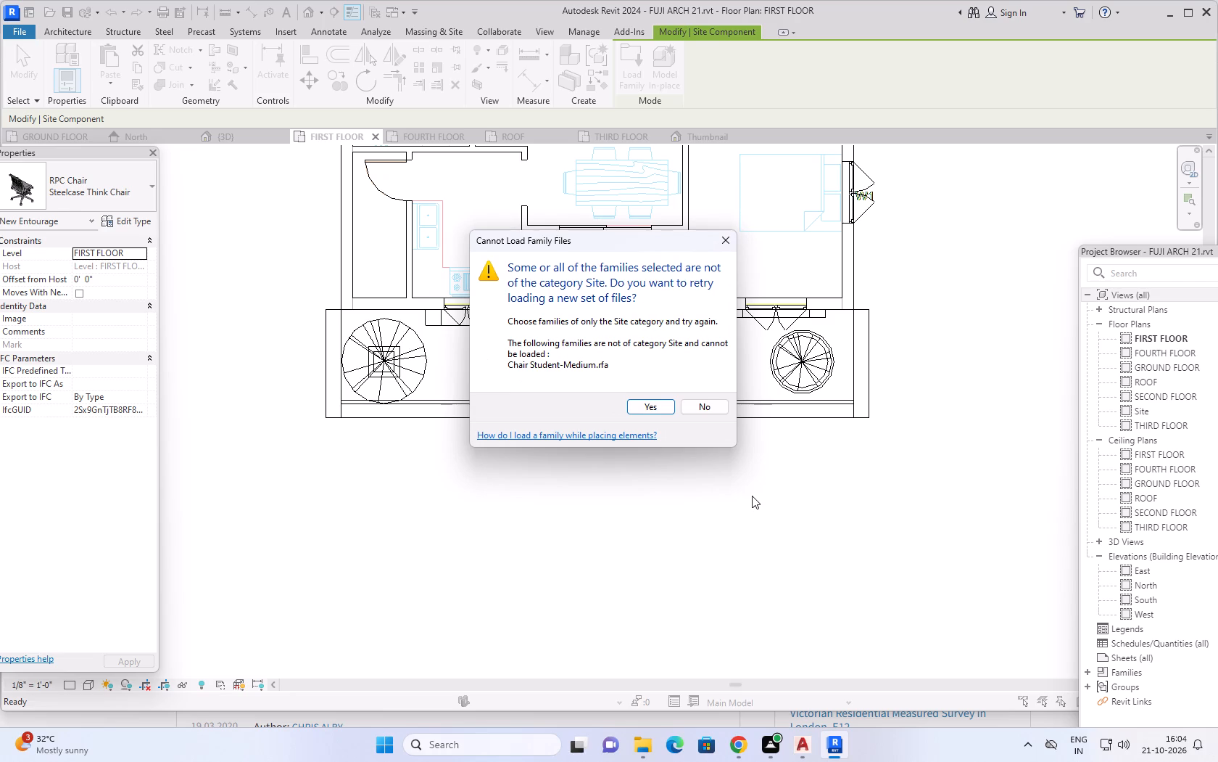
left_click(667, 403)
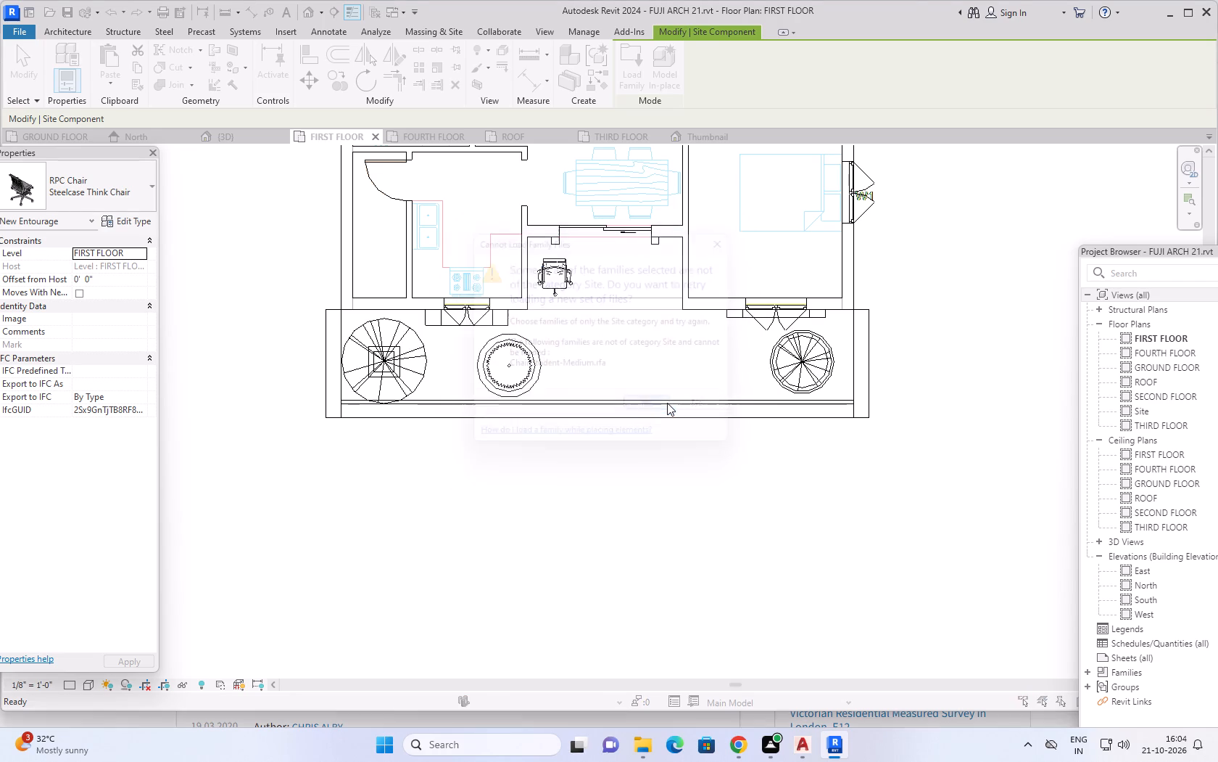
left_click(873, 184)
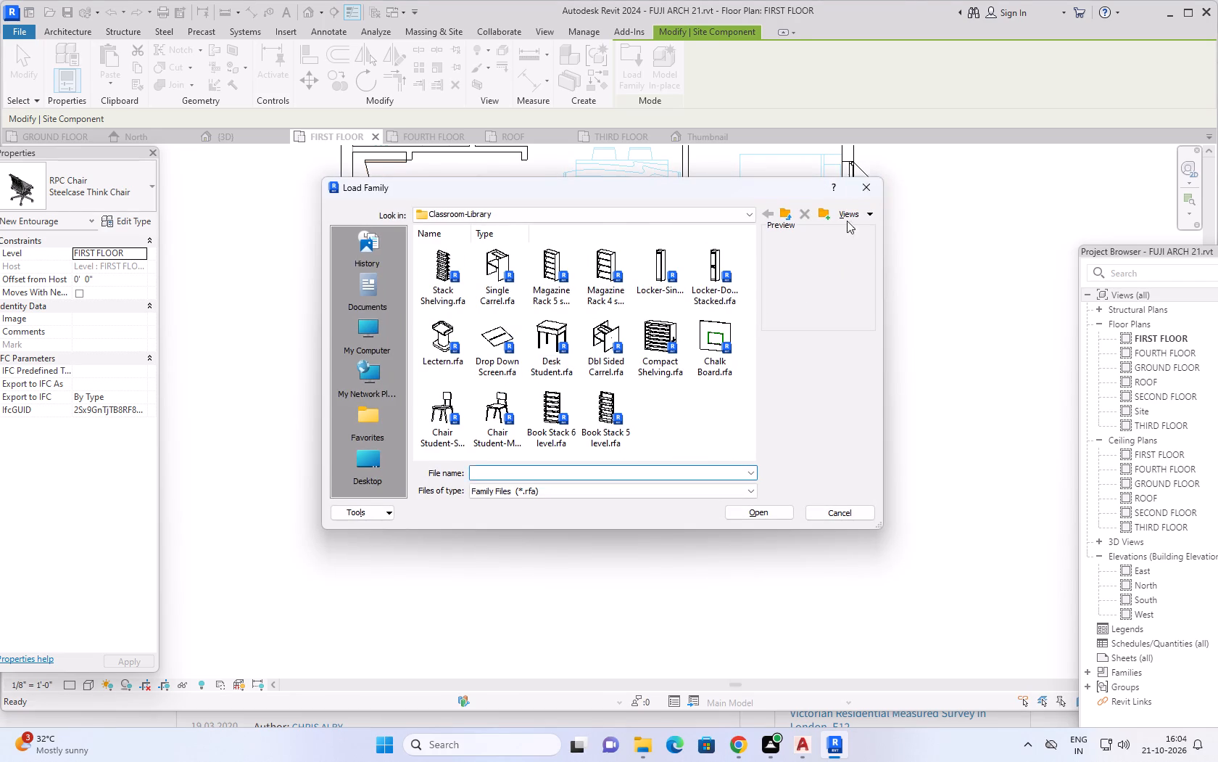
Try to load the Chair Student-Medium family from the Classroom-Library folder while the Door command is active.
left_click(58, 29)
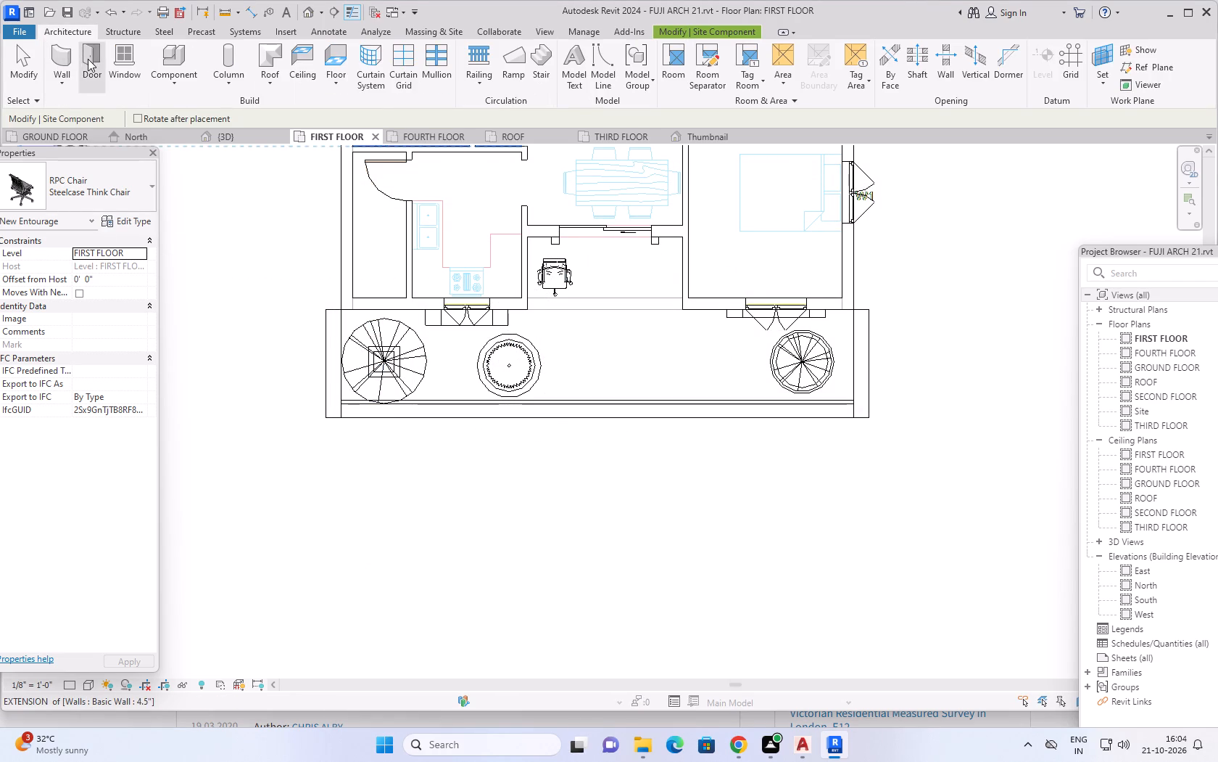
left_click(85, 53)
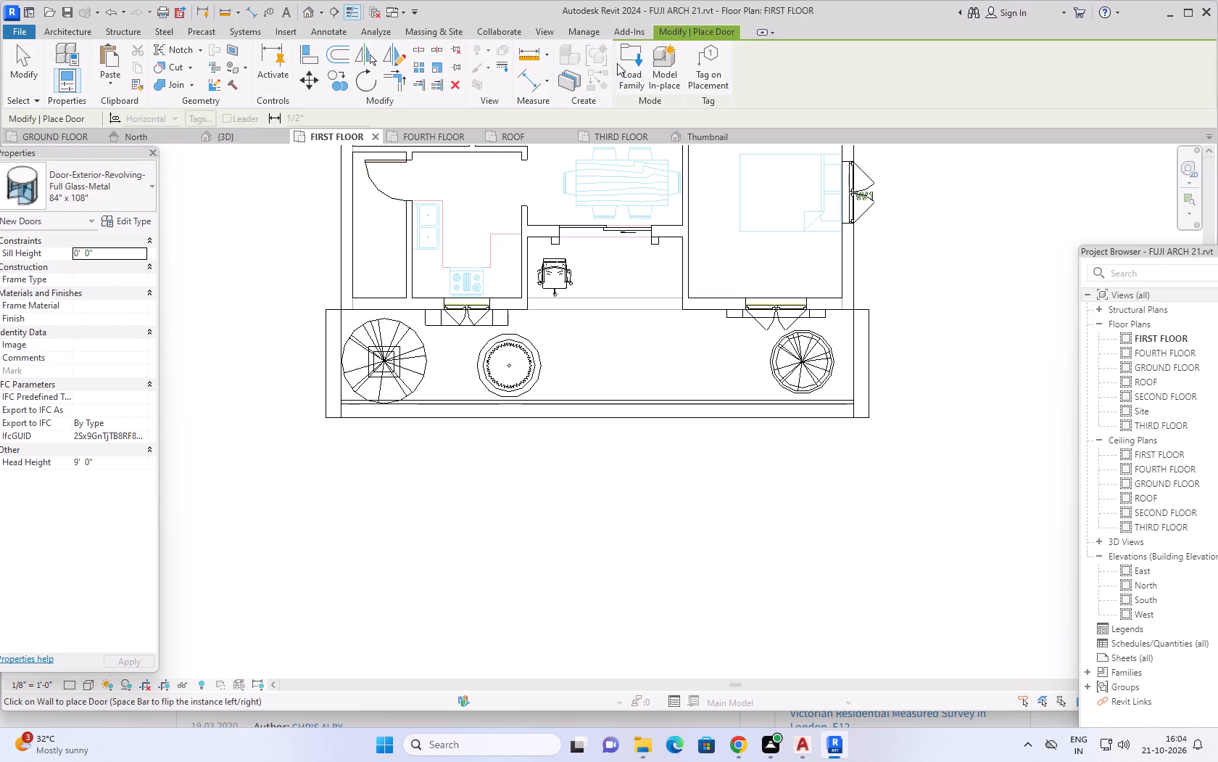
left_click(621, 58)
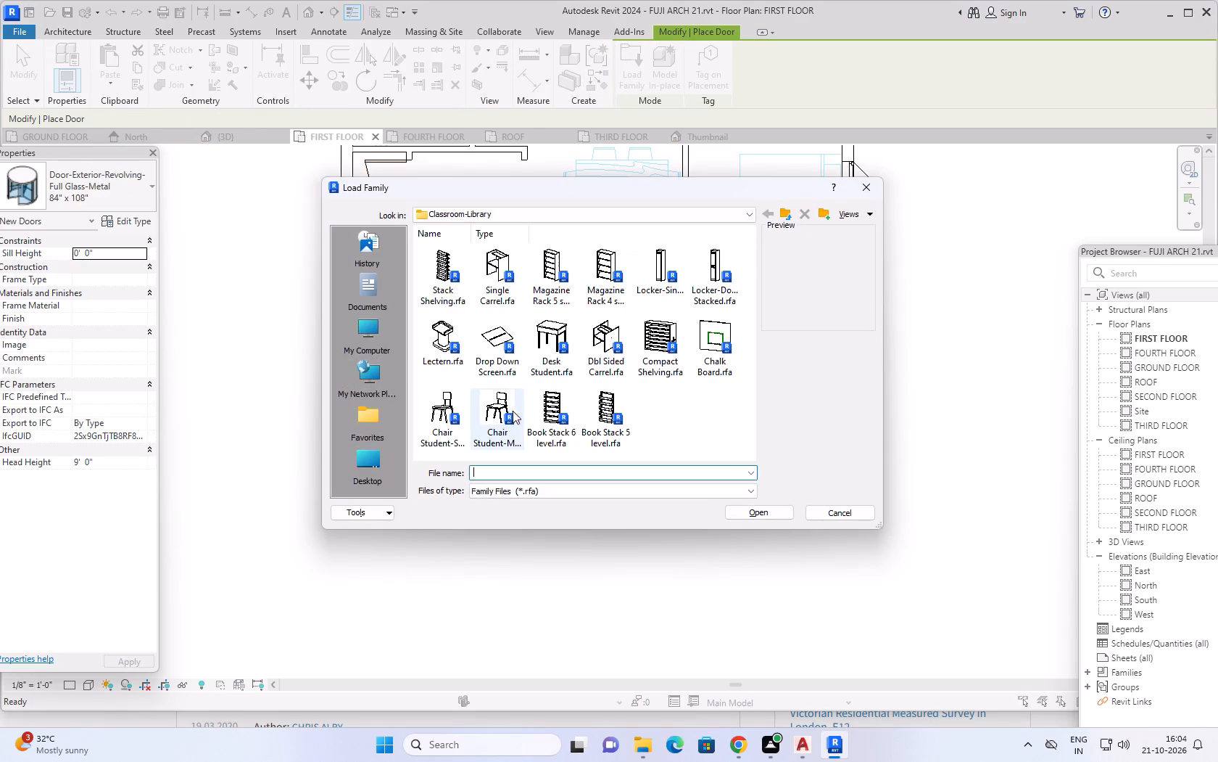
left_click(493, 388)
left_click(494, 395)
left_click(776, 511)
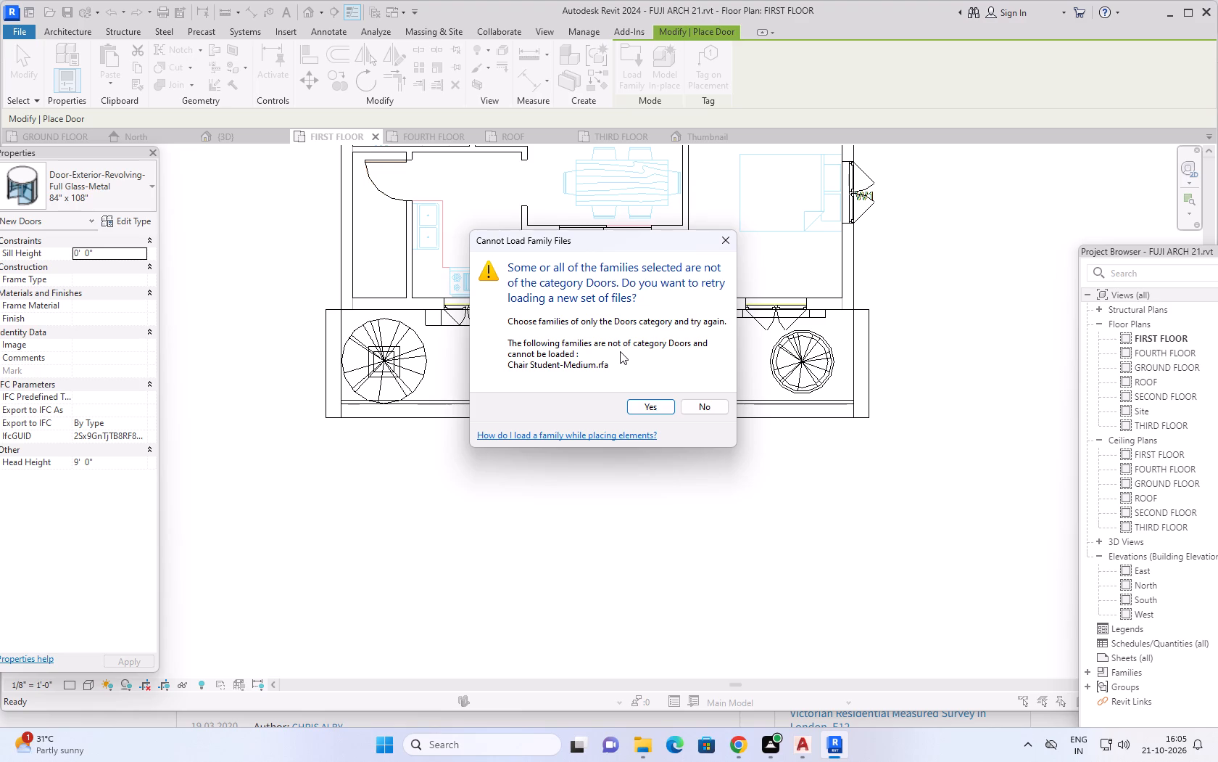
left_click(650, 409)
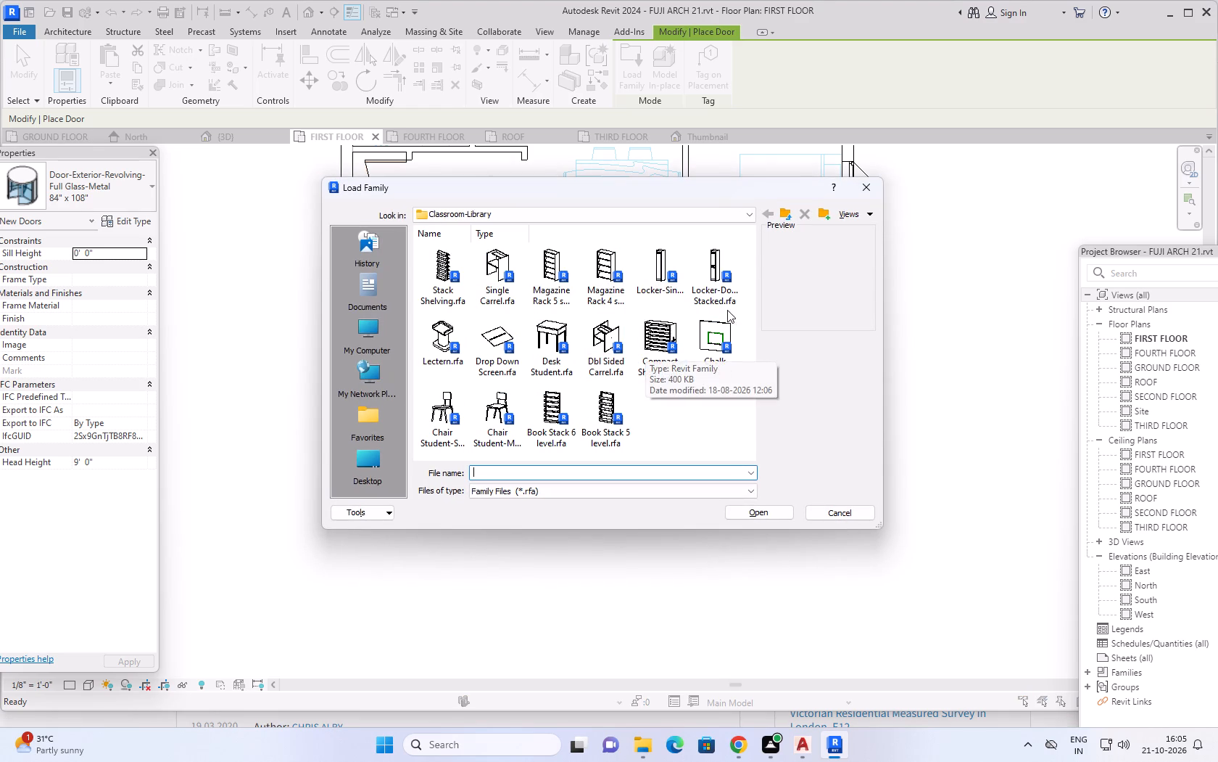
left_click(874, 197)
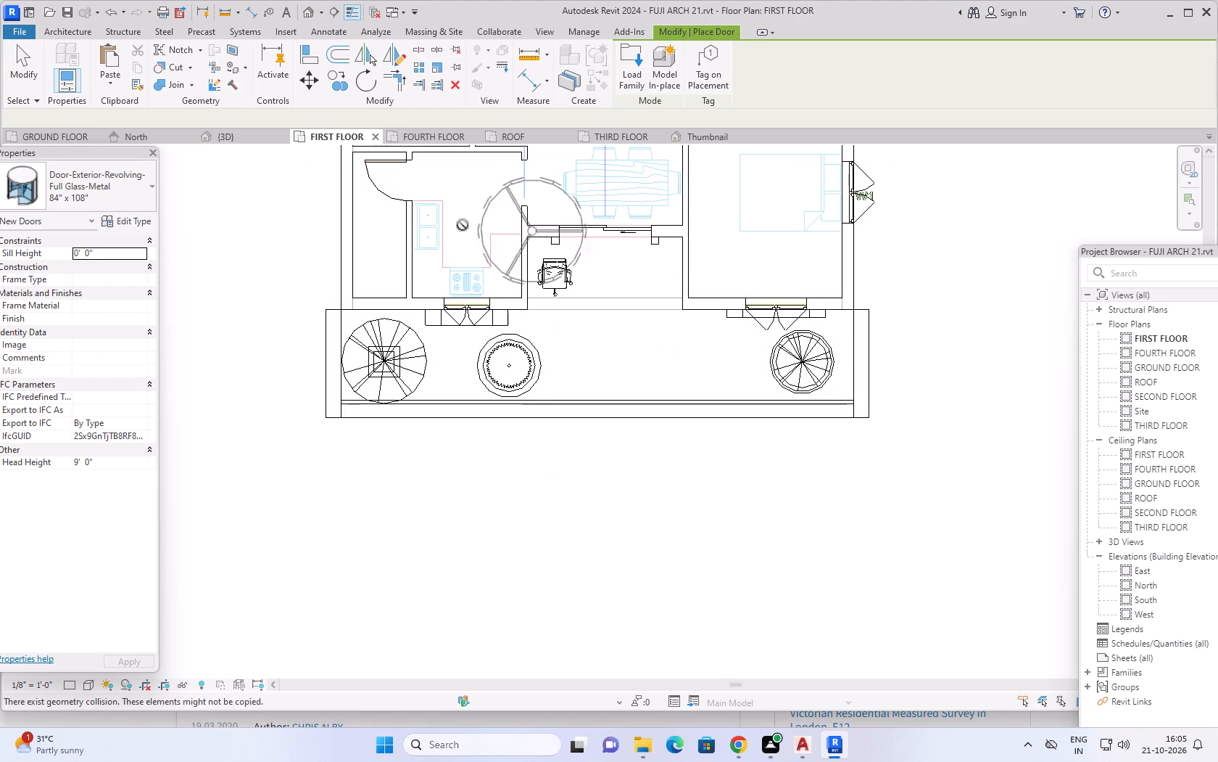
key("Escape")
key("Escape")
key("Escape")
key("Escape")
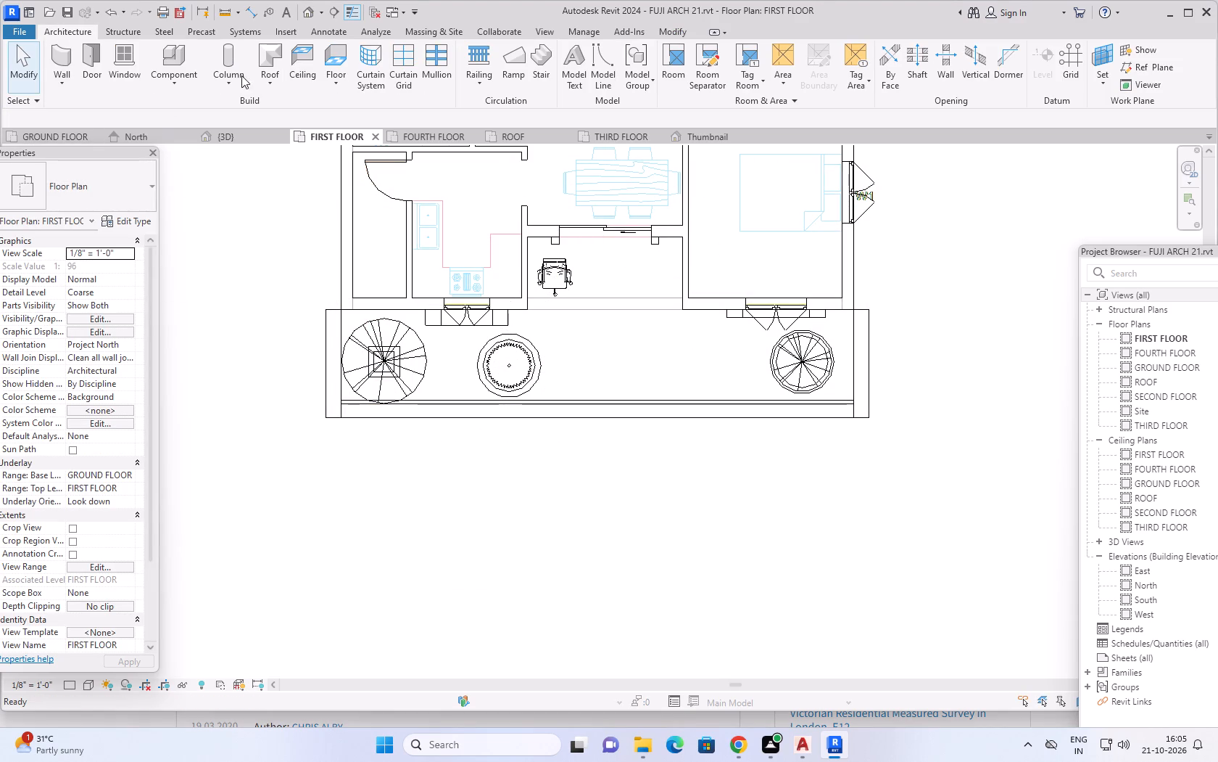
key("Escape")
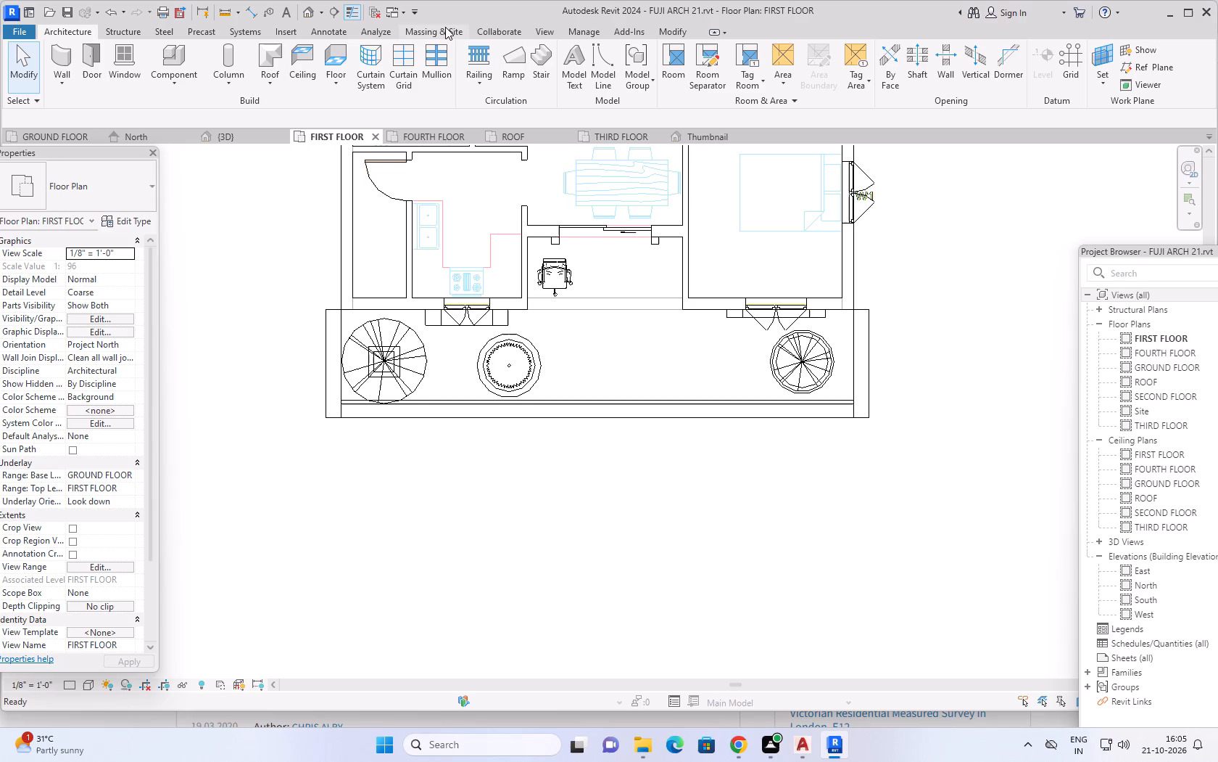
Load the Chair Student-Medium family from the Classroom-Library folder into the project with the general Load Family command.
left_click(289, 34)
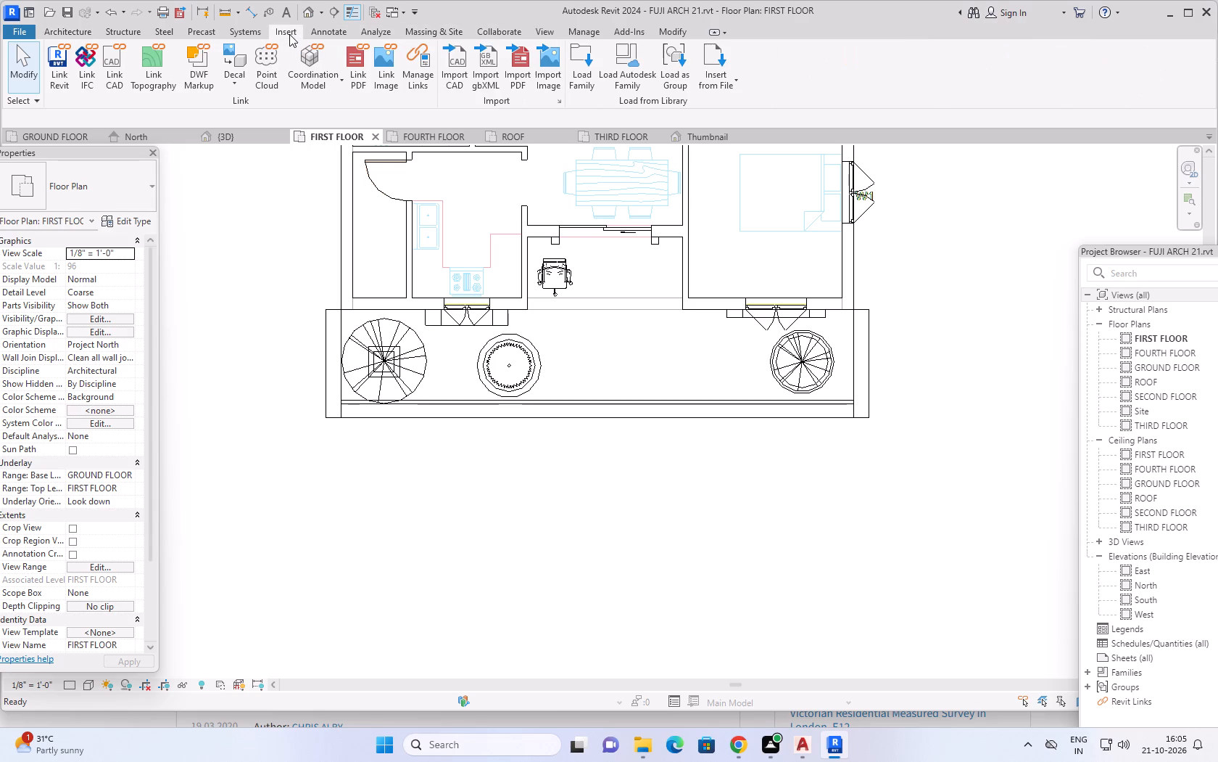
left_click(584, 56)
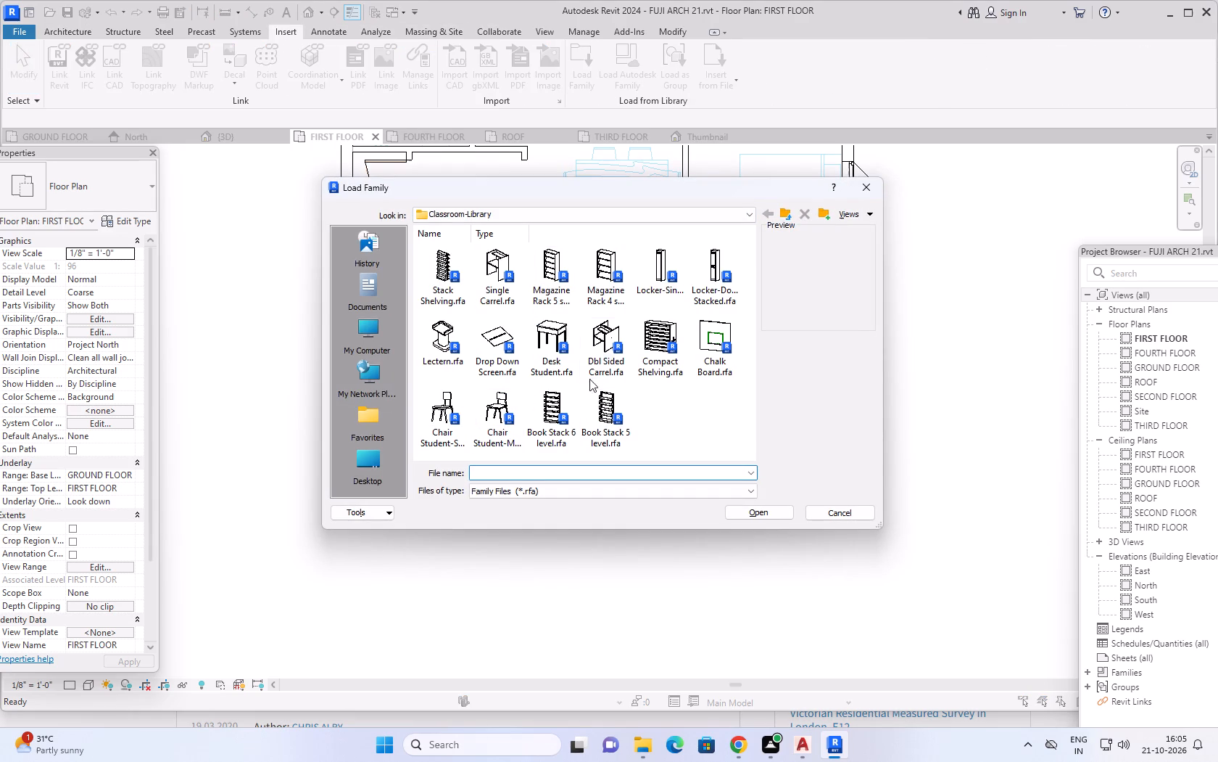
left_click(494, 393)
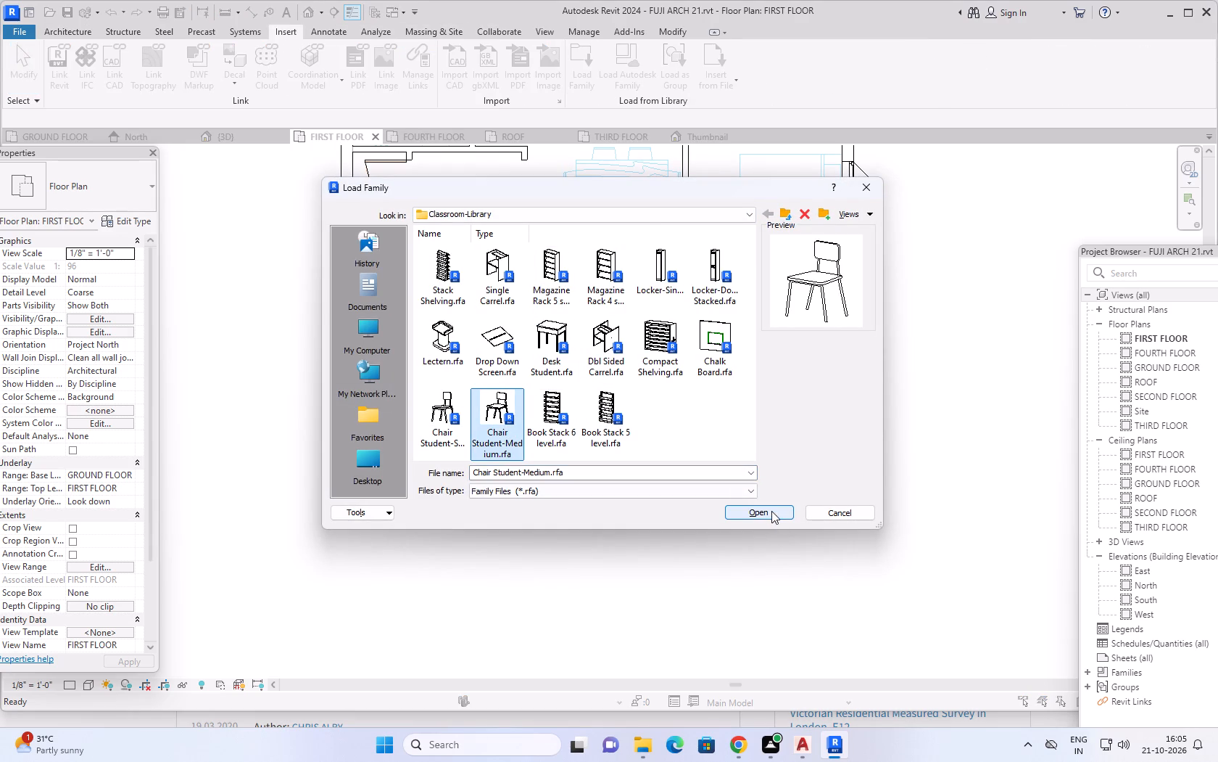
left_click(771, 511)
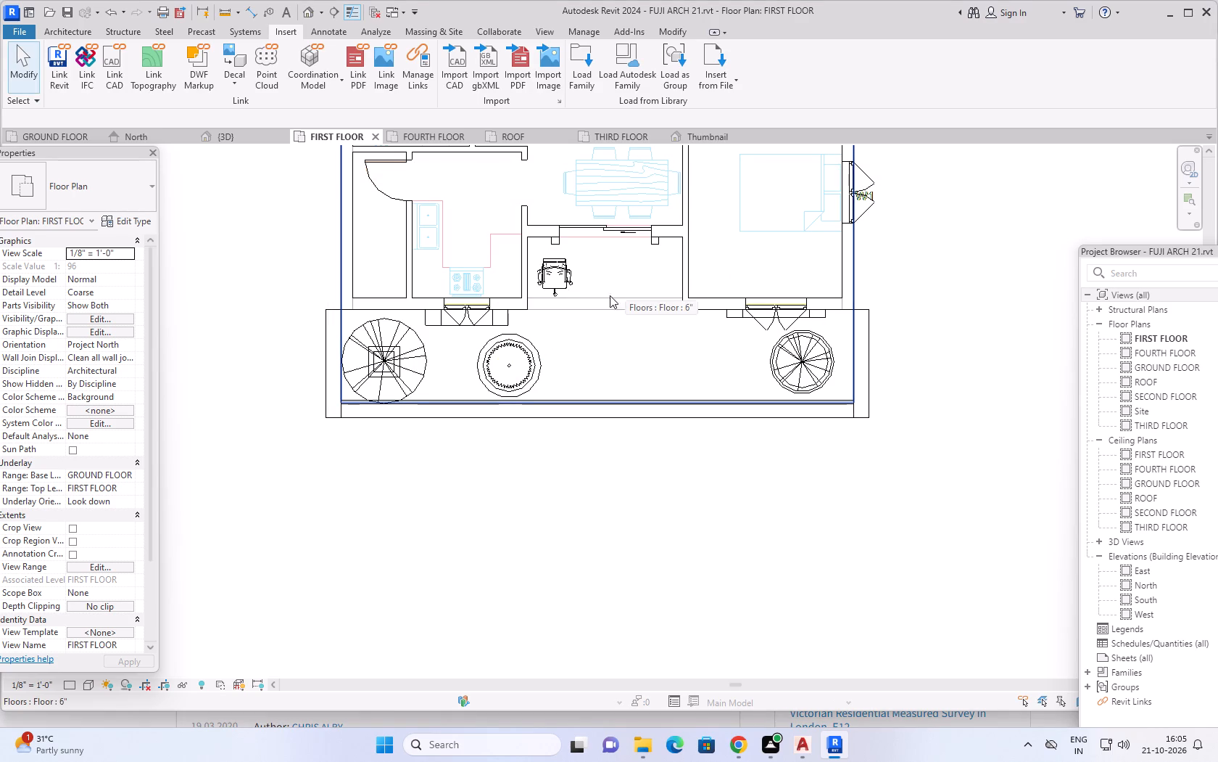
left_click(643, 275)
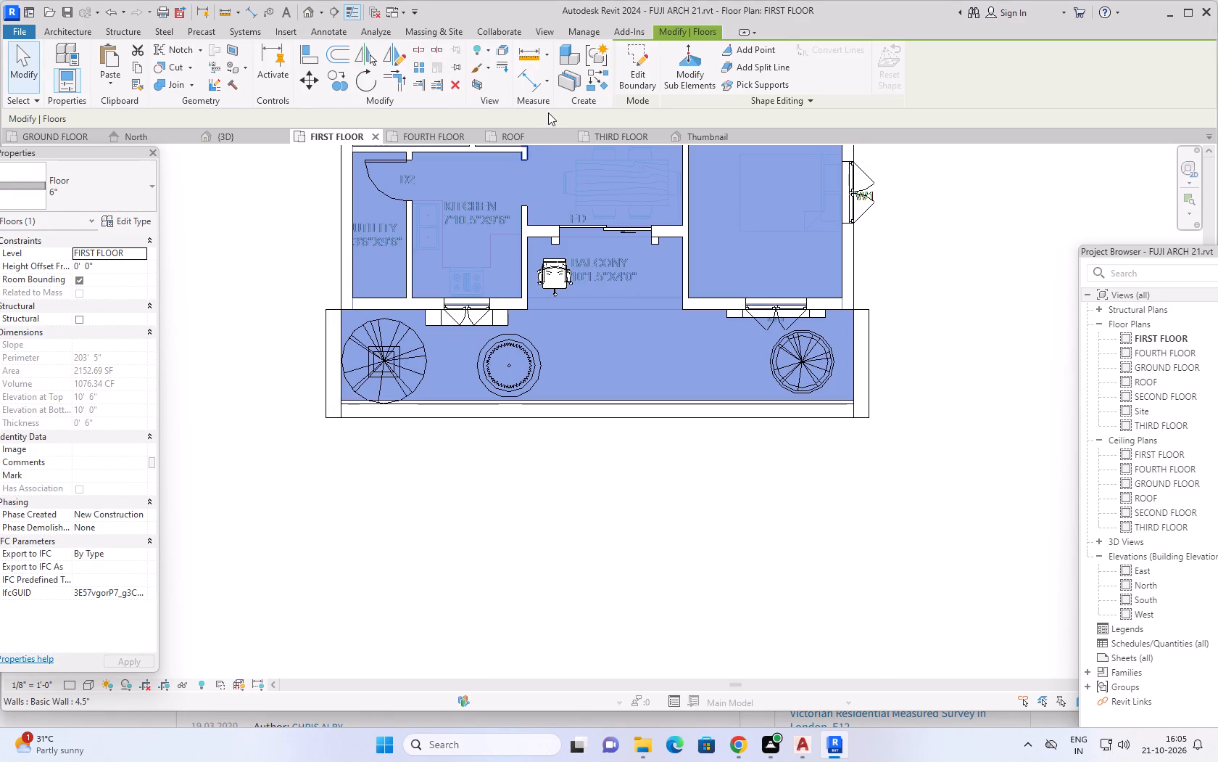
key("Escape")
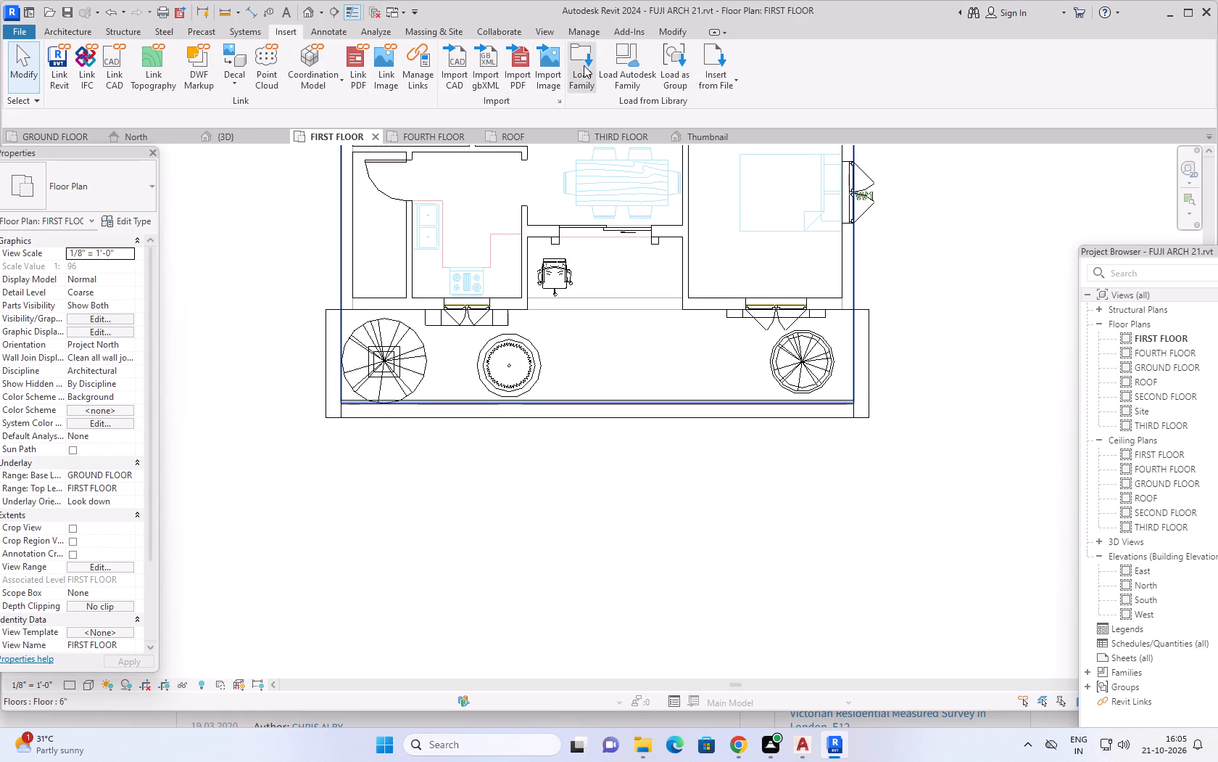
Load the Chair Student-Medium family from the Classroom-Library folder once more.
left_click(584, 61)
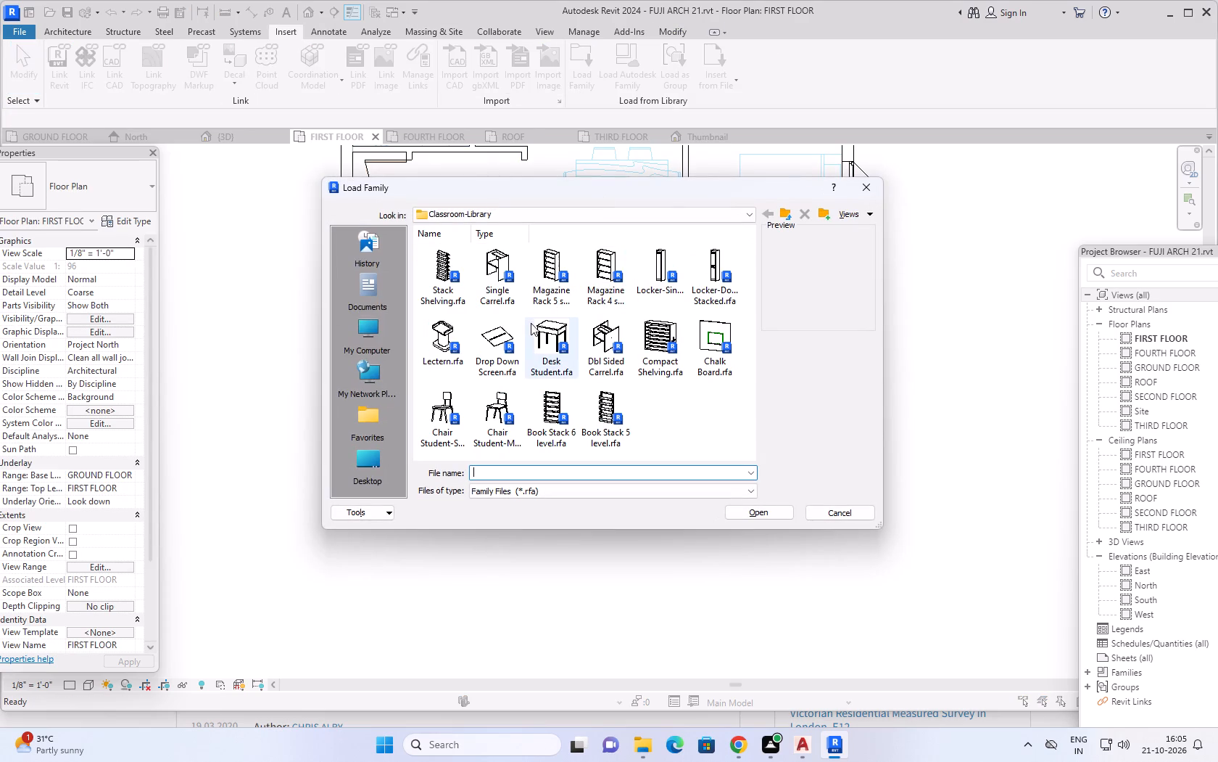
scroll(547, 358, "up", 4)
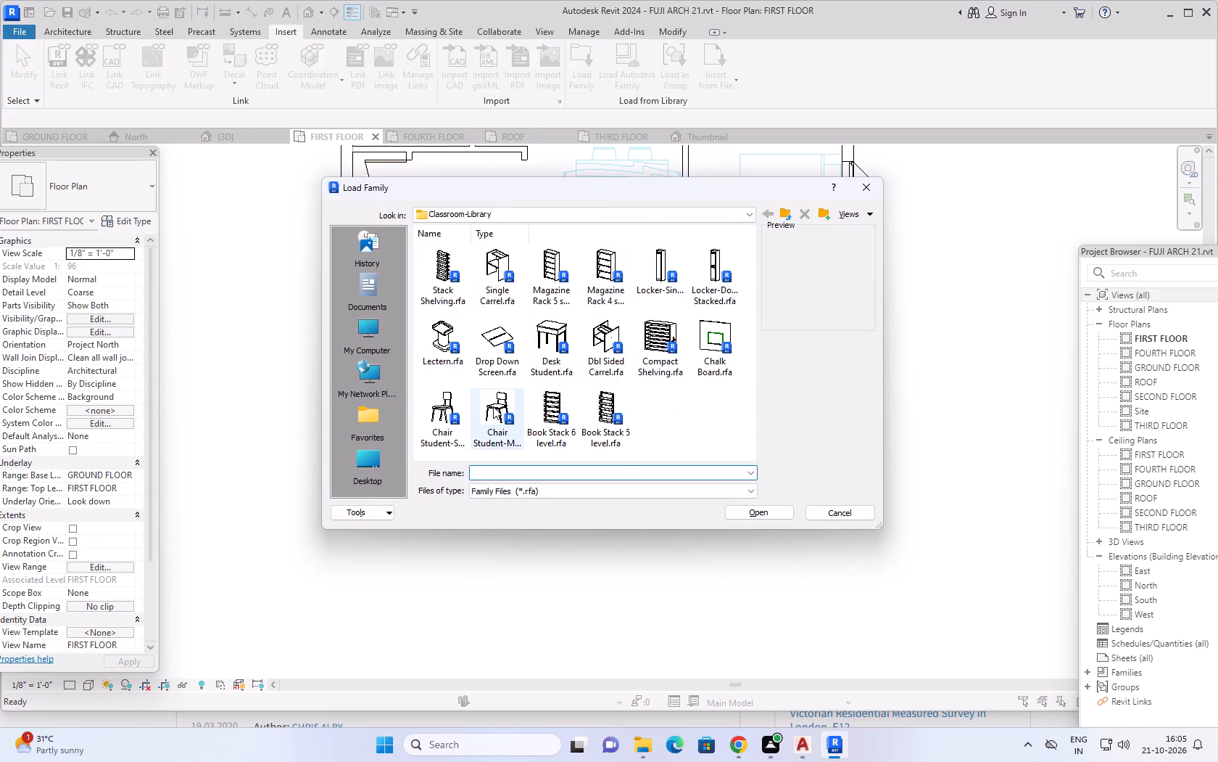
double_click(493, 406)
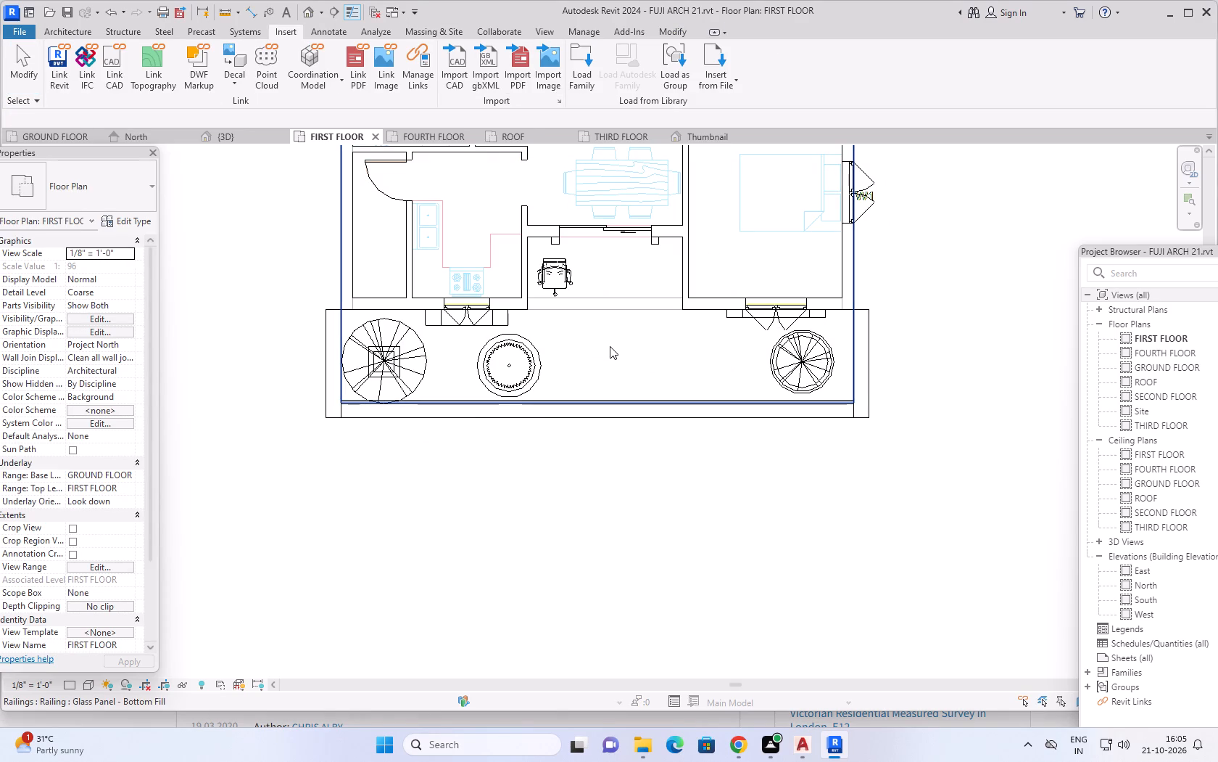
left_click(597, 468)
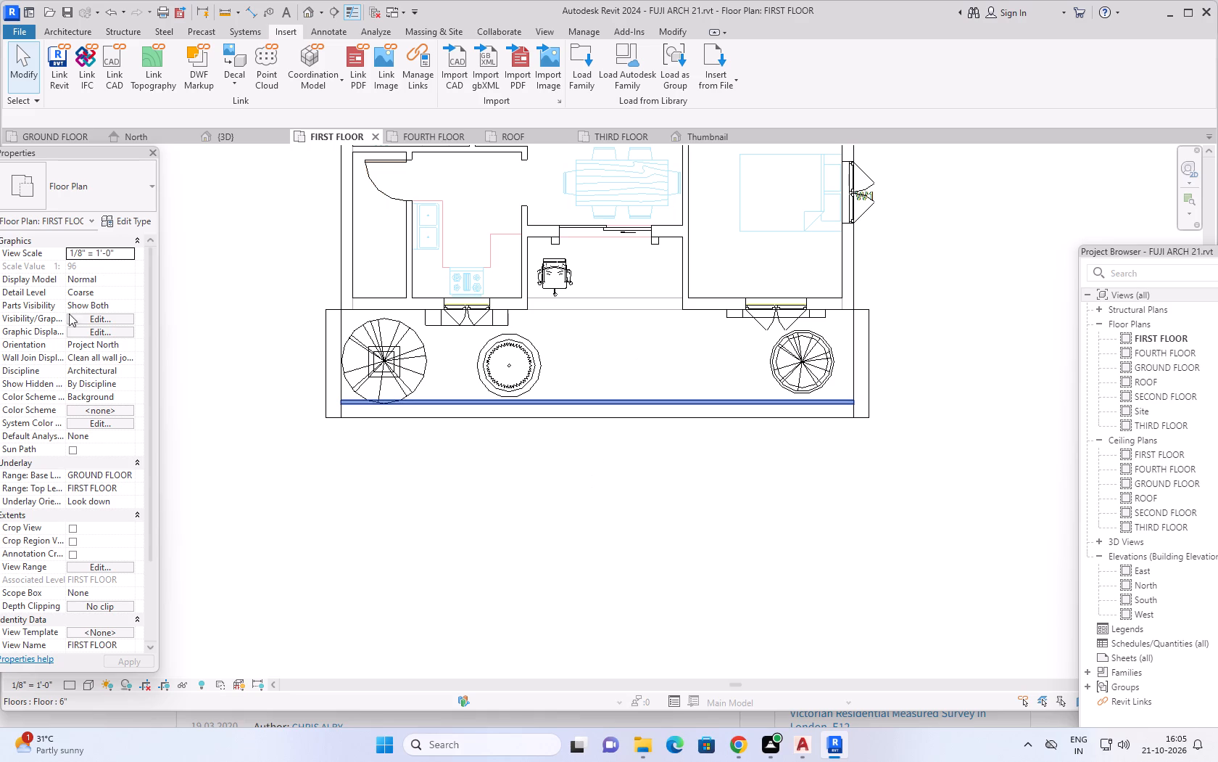
Examine the furnished first-floor front balcony in the 3D view from the front and side.
left_click(246, 137)
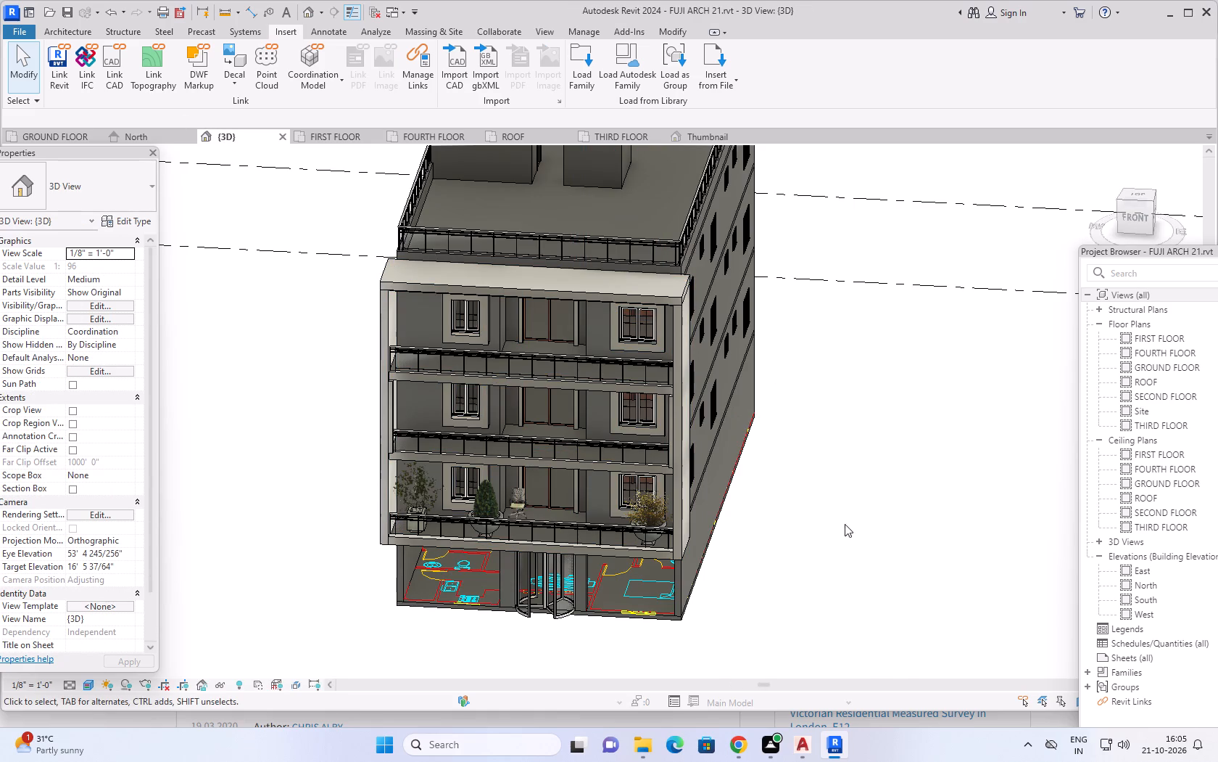
middle_click_drag(845, 524, 875, 477, "shift")
middle_click_drag(887, 453, 861, 496)
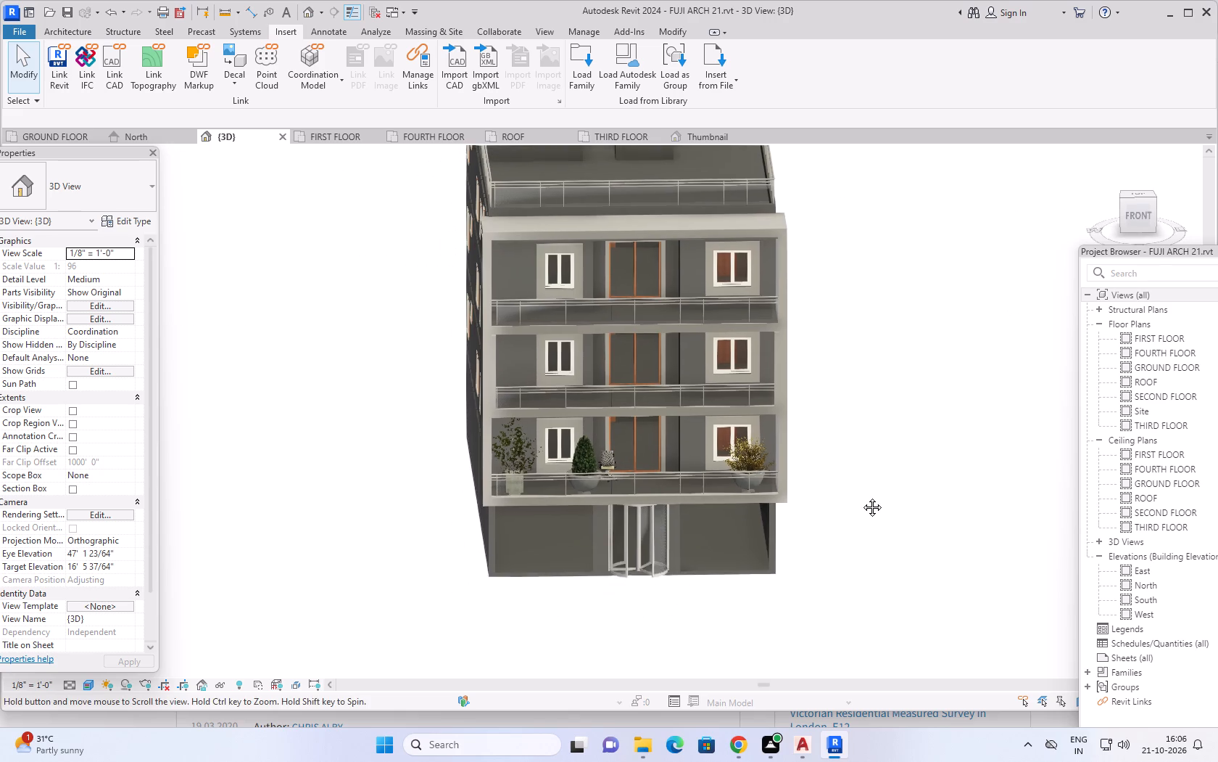
middle_click_drag(861, 496, 849, 506)
middle_click_drag(842, 503, 771, 504, "shift")
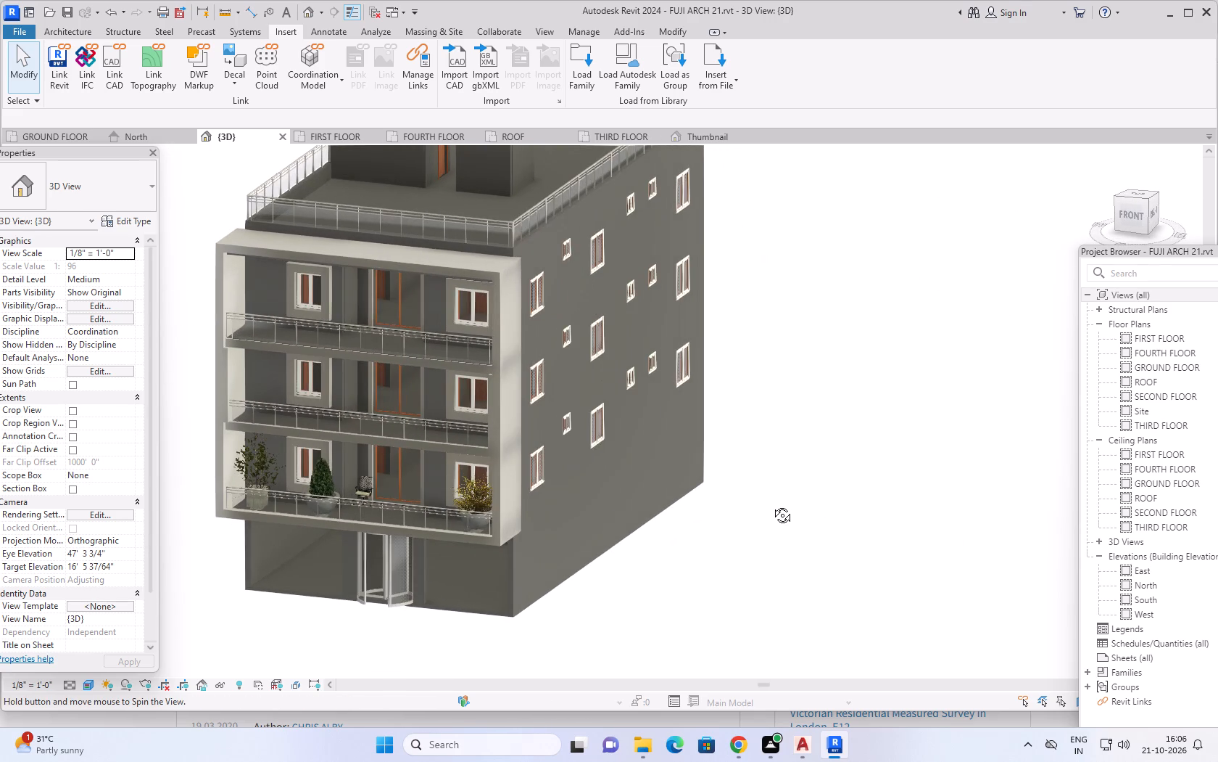
middle_click_drag(771, 504, 844, 483, "shift")
scroll(562, 578, "up", 4)
middle_click_drag(929, 506, 918, 510, "shift")
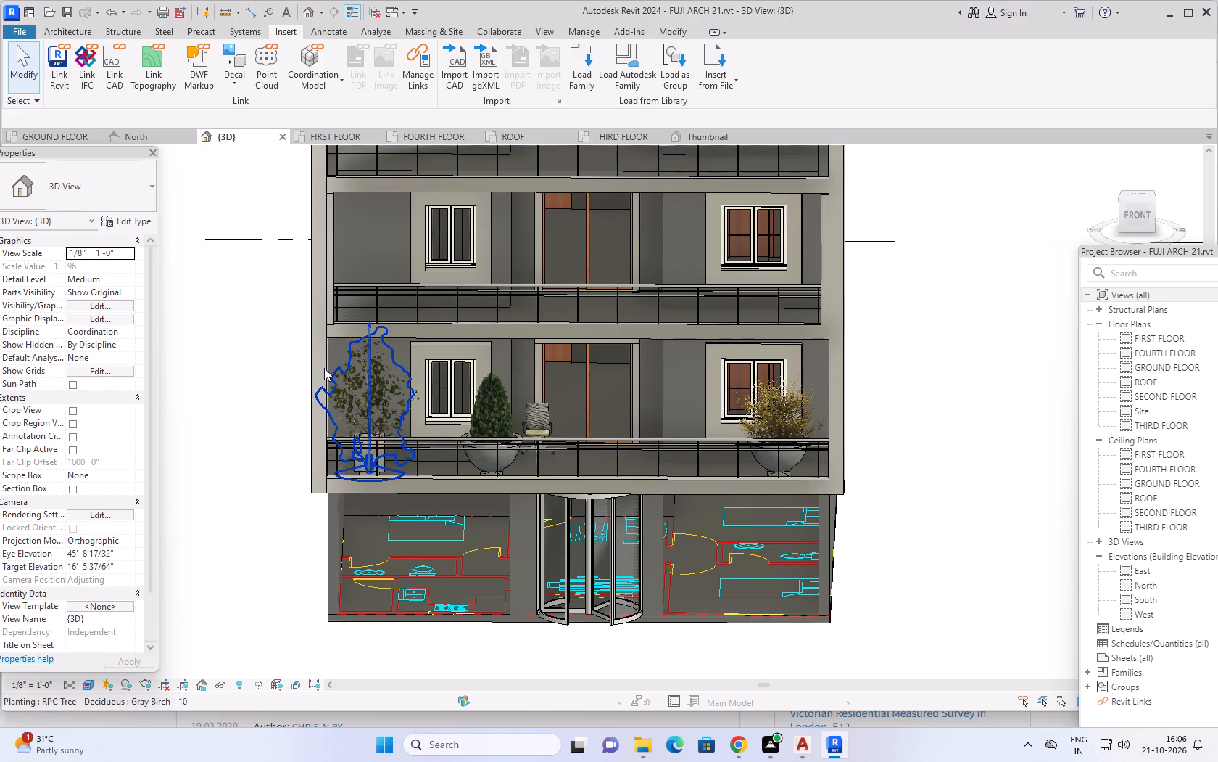
Place a 2'X2' Planter site component on the first-floor front balcony, between the planting urn and the American Beech tree.
left_click(321, 32)
left_click(433, 30)
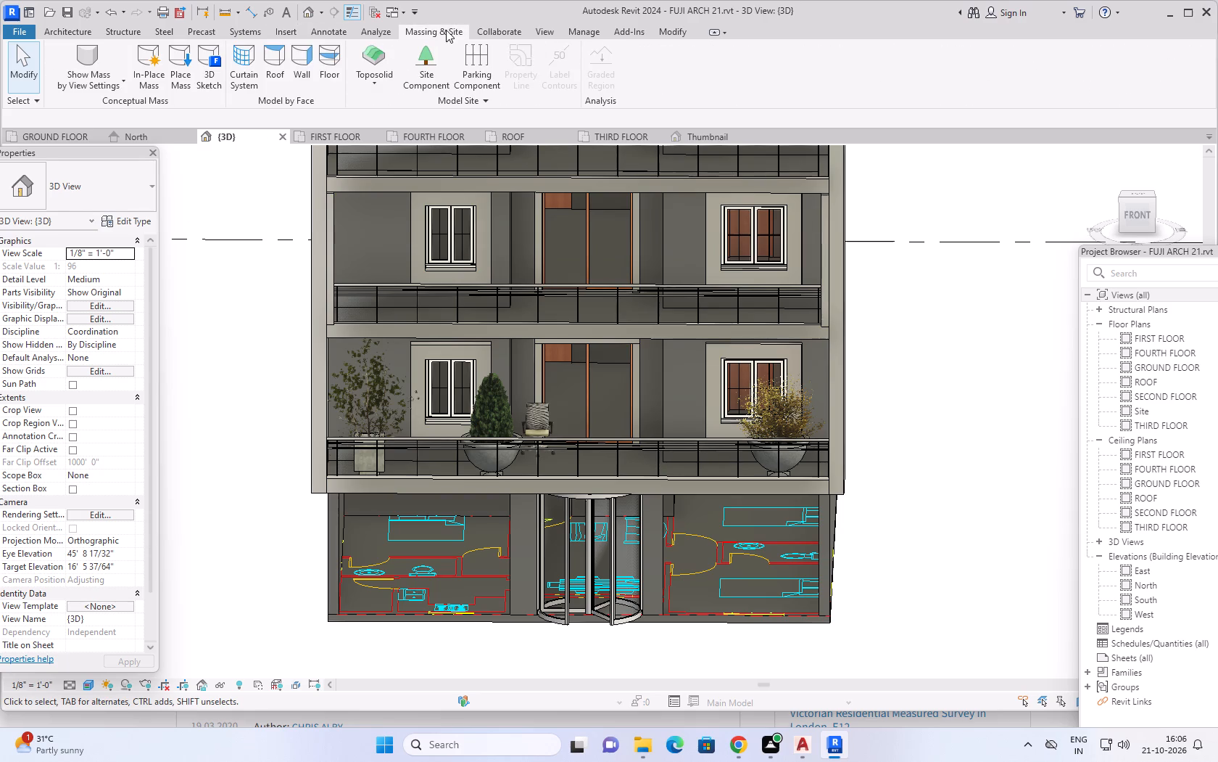
left_click(433, 59)
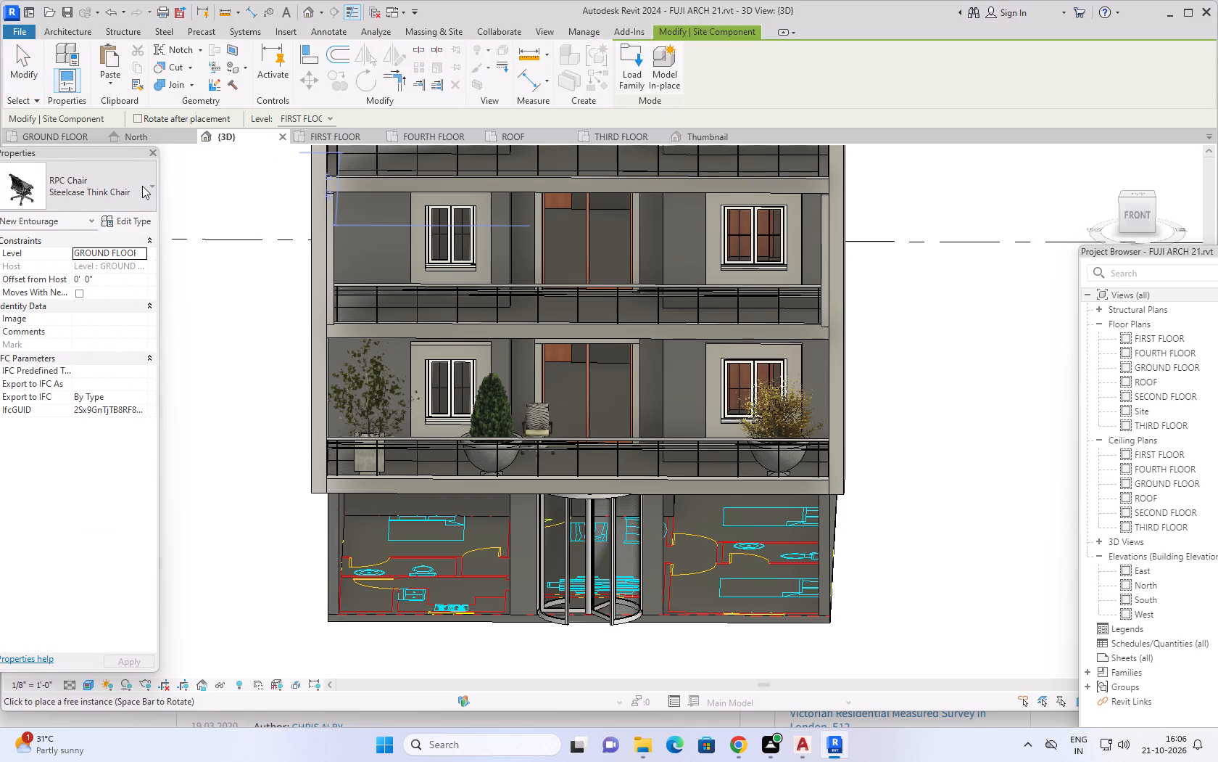
left_click(142, 186)
scroll(83, 385, "up", 4)
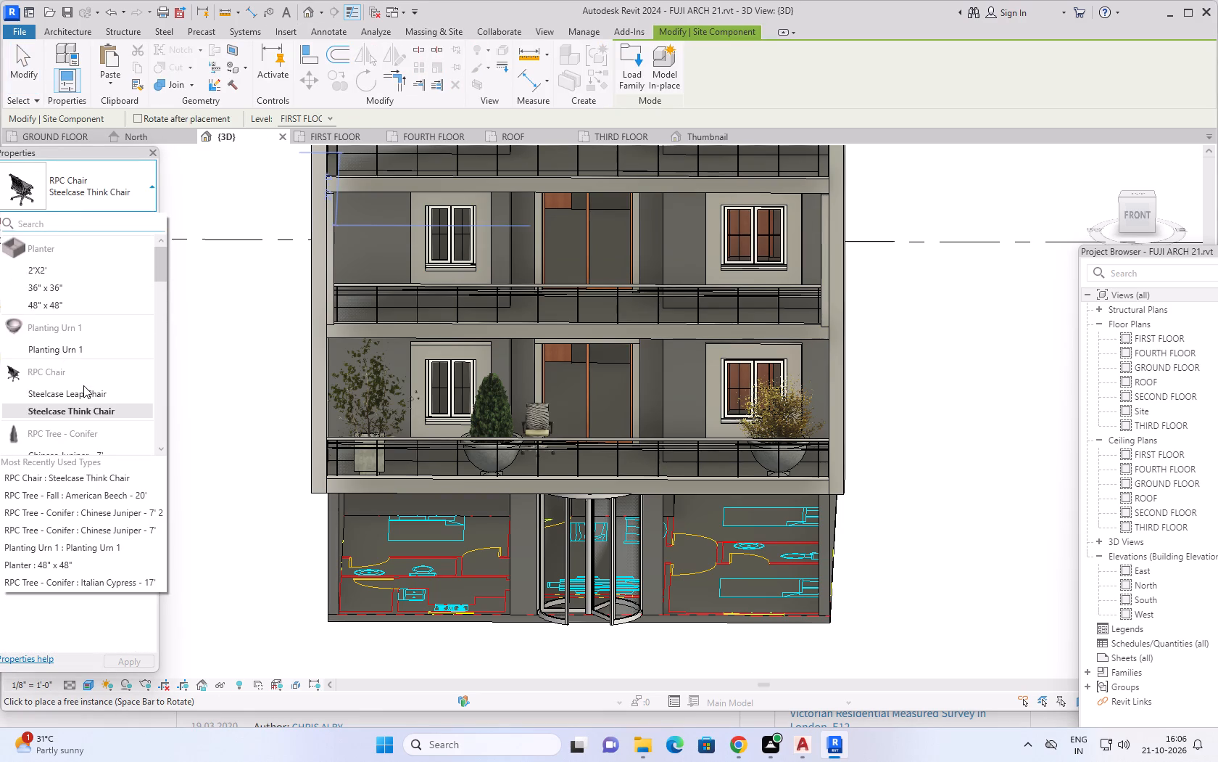
scroll(83, 385, "up", 4)
left_click(45, 269)
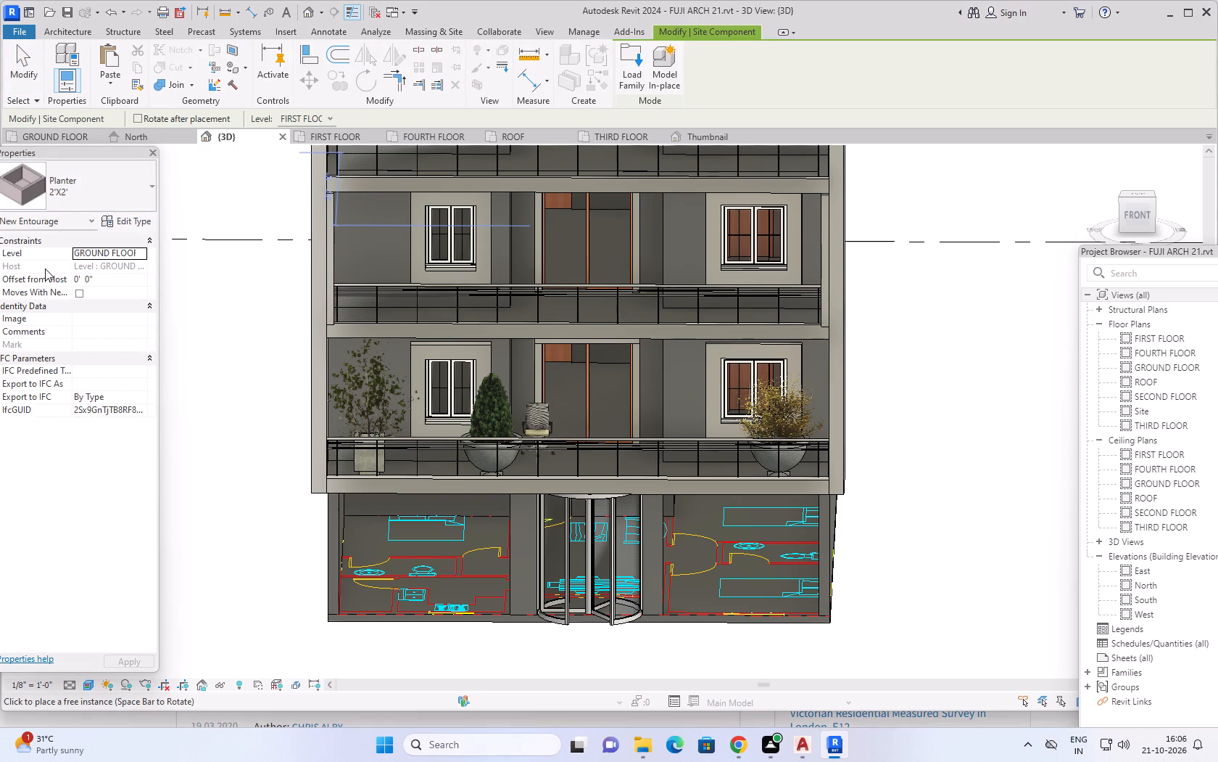
left_click(335, 138)
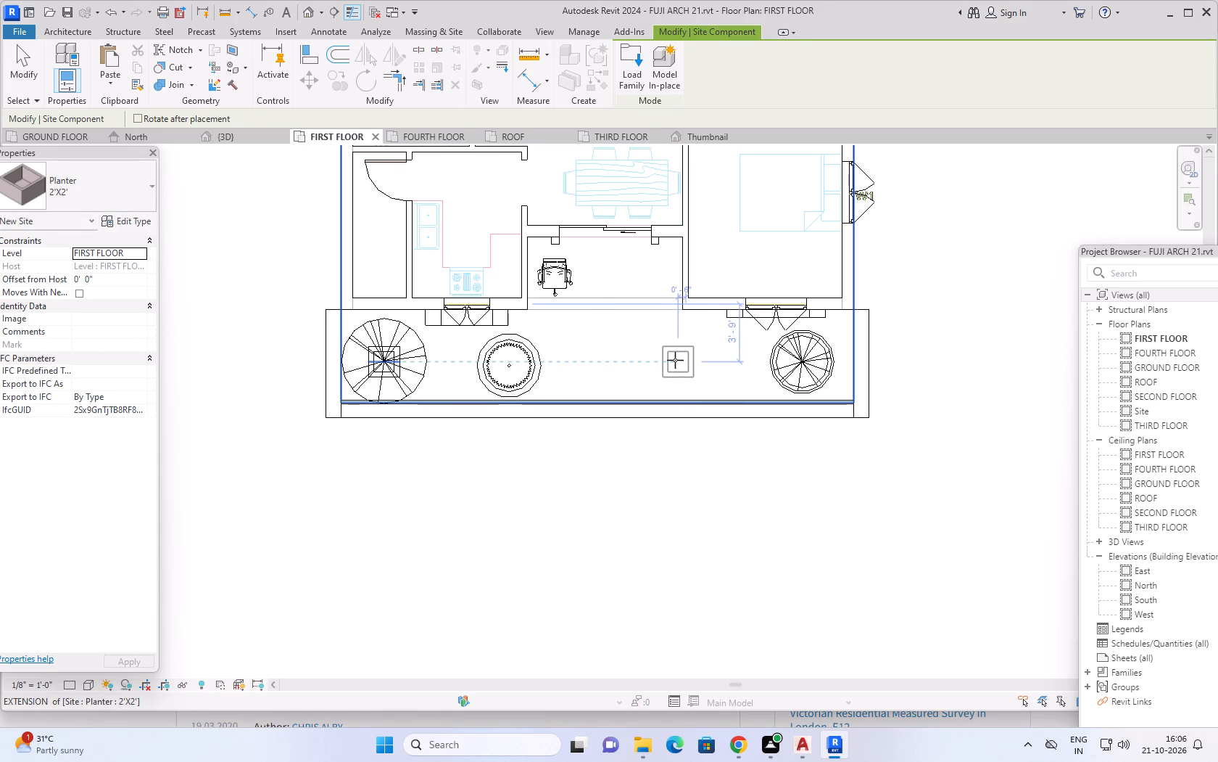
left_click(675, 360)
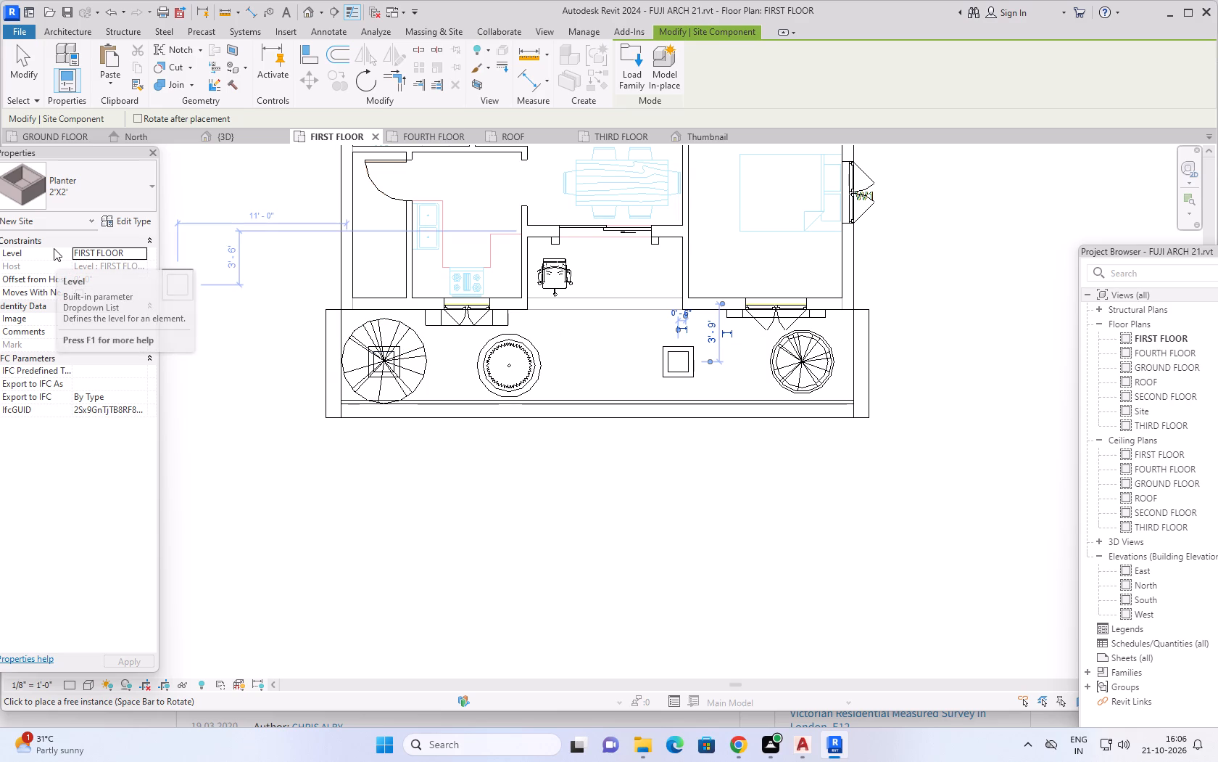
key("Escape")
key("Escape")
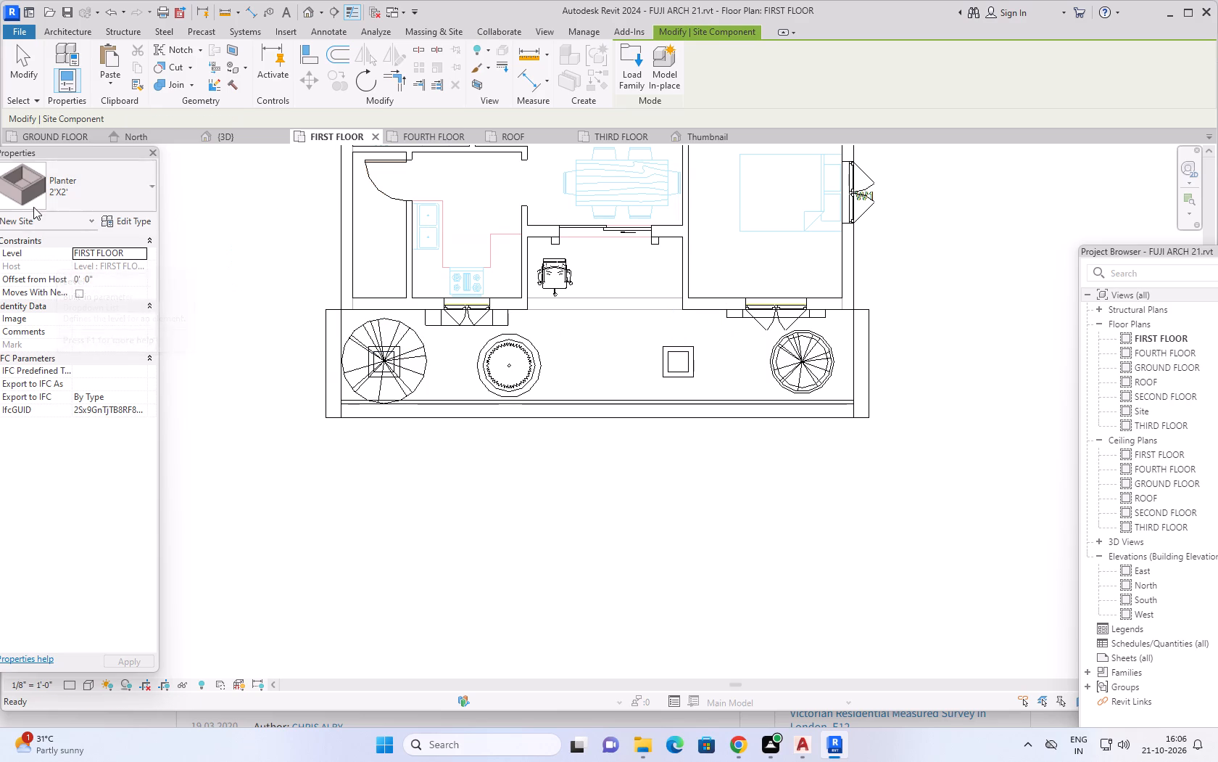
Choose the RPC Tree - Fall type Service Berry - 25' as the site component and set its type height to 7'.
left_click(426, 56)
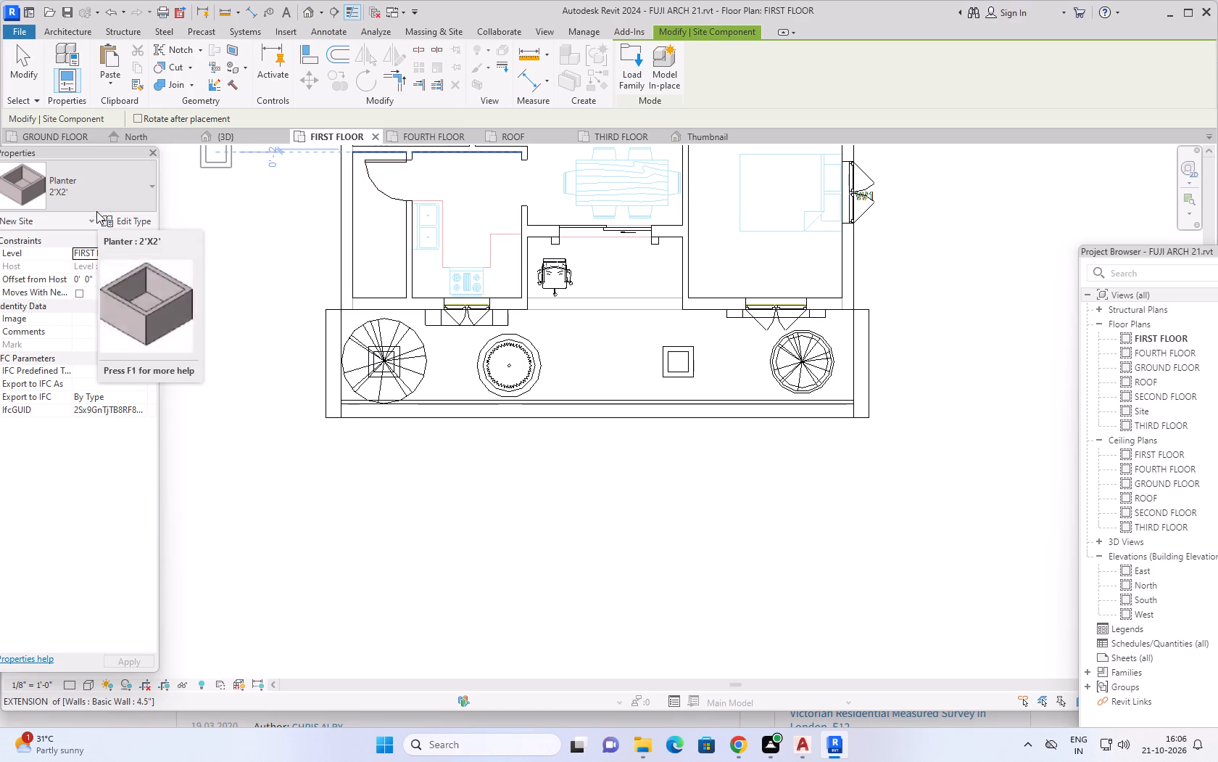
left_click(125, 196)
scroll(48, 452, "up", 4)
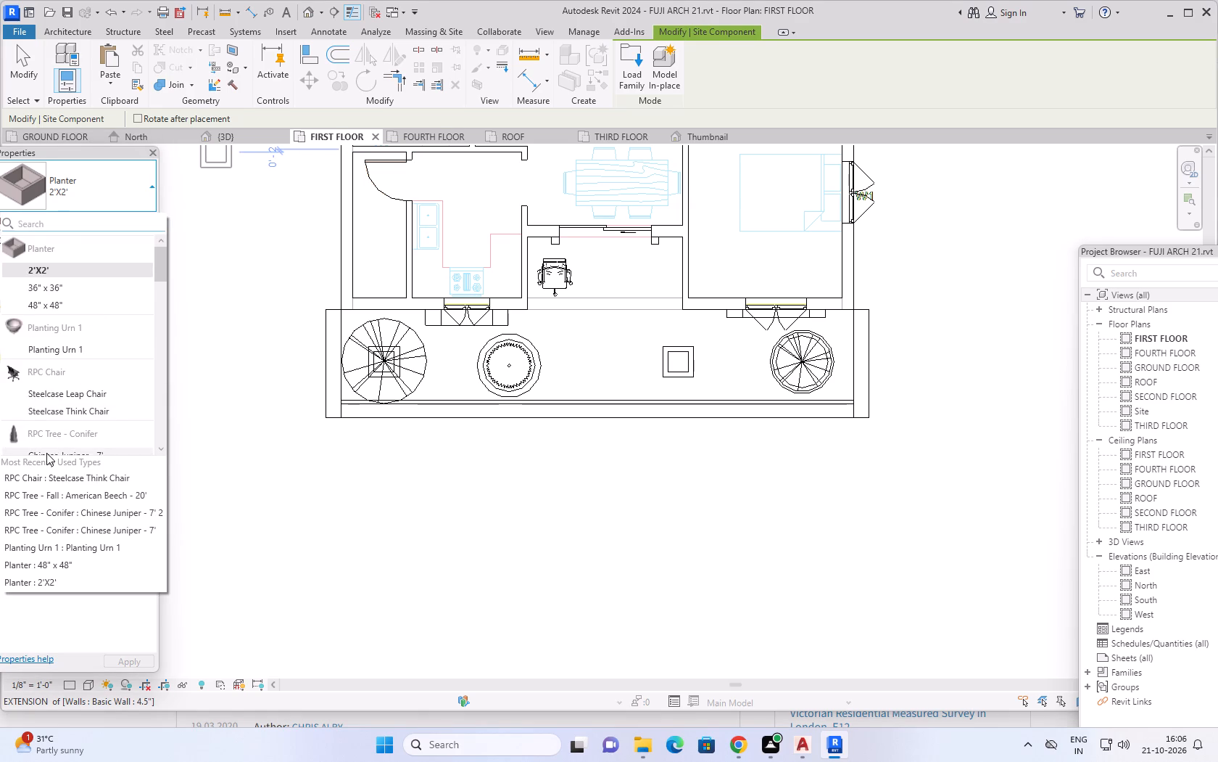
scroll(46, 453, "down", 13)
scroll(65, 398, "down", 3)
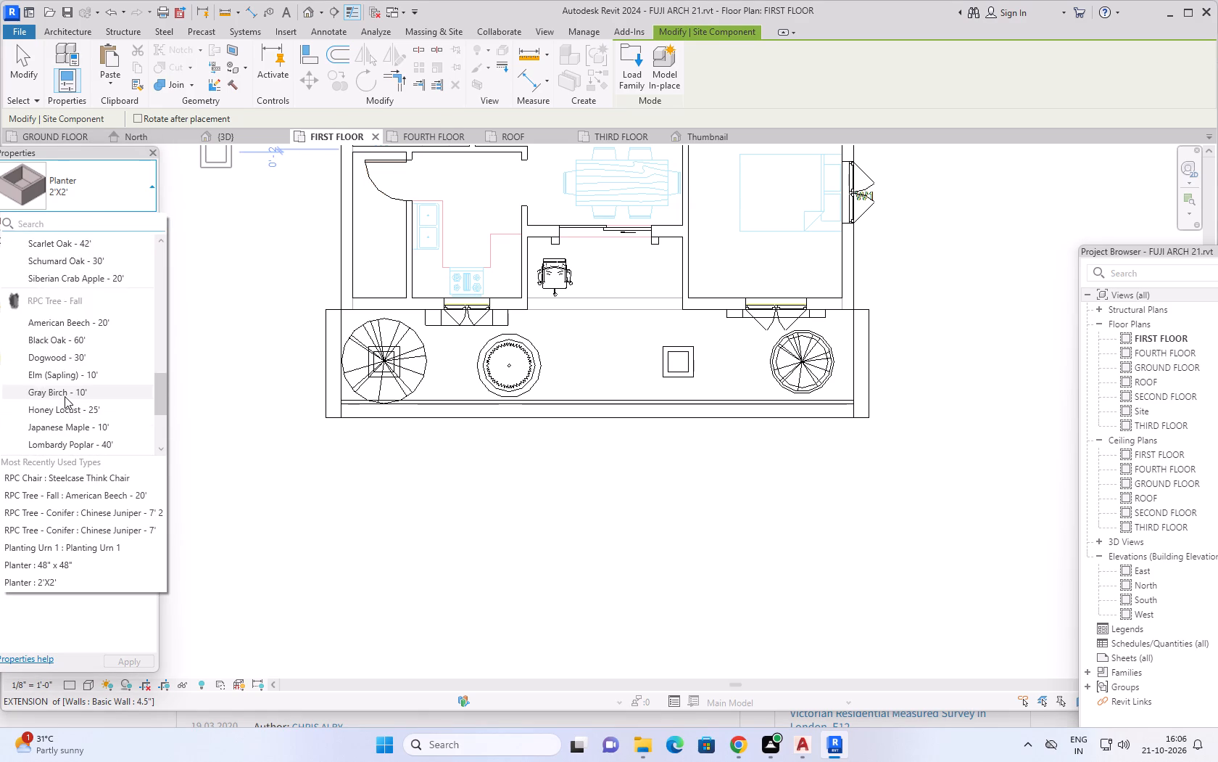
scroll(65, 393, "down", 3)
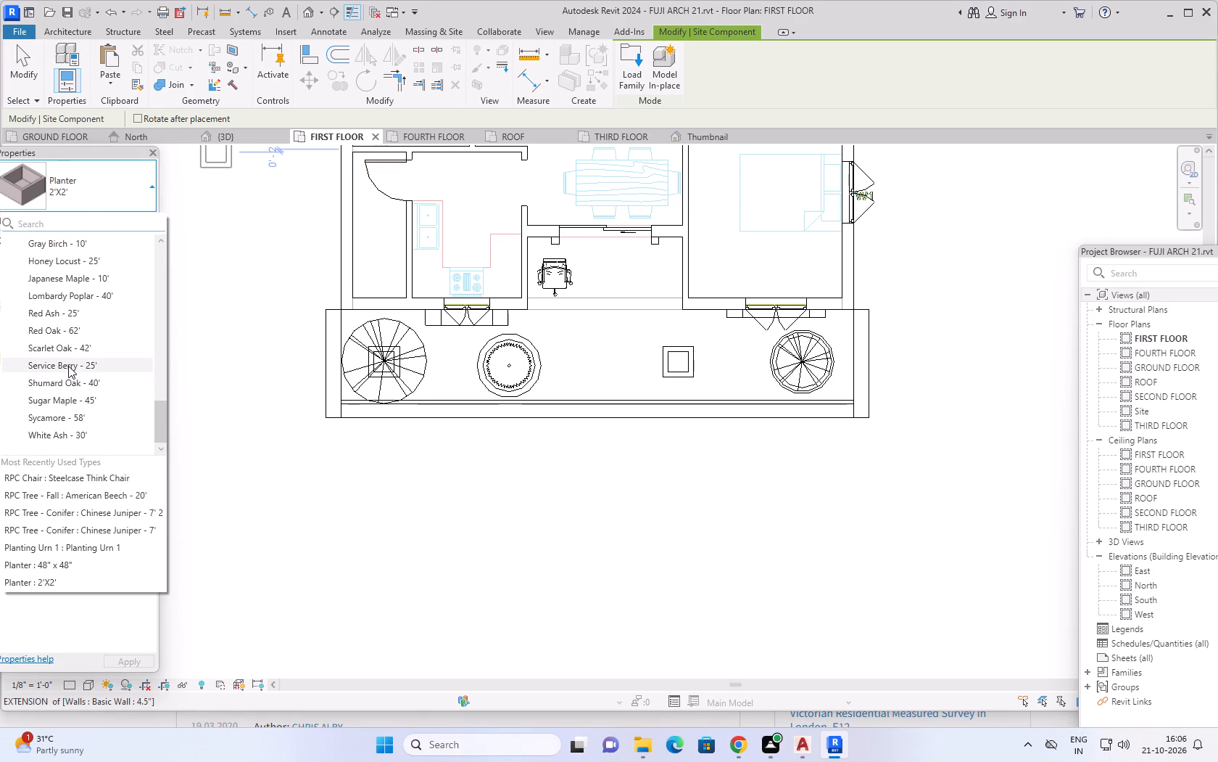
scroll(70, 361, "down", 6)
left_click(63, 366)
left_click(117, 218)
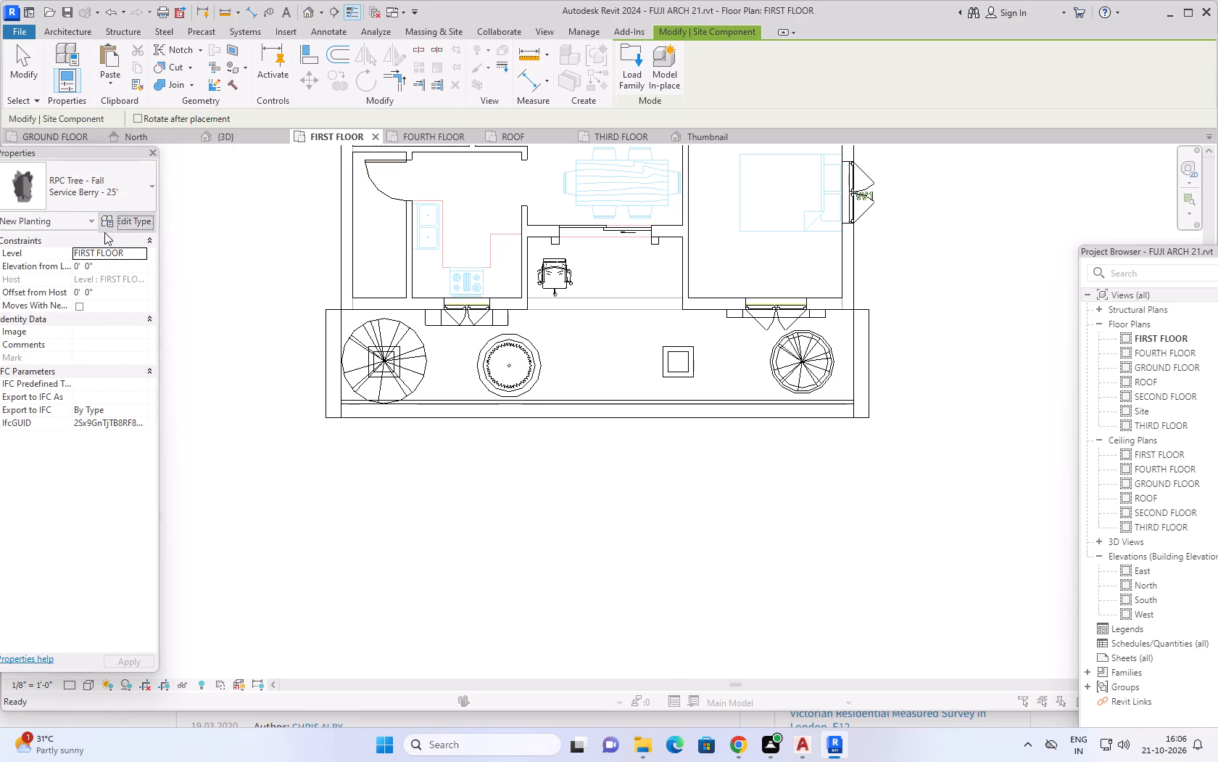
left_click(567, 366)
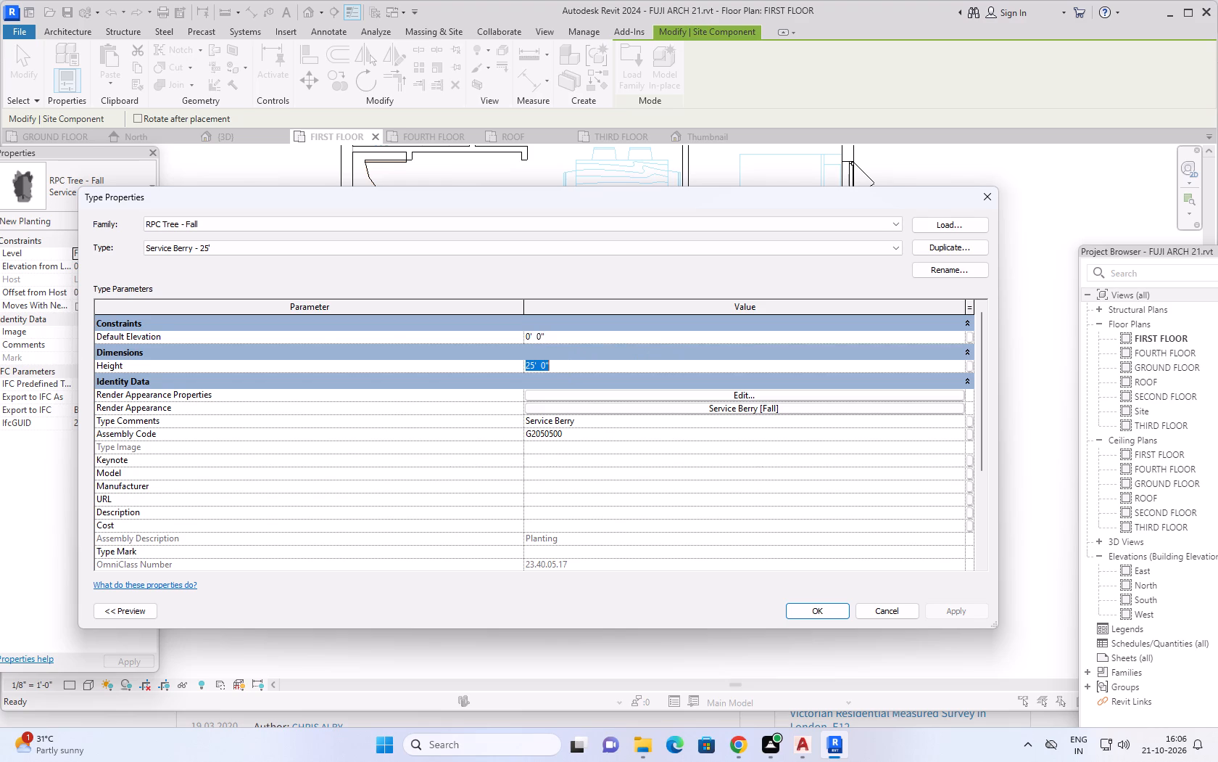
type("7'")
key("Return")
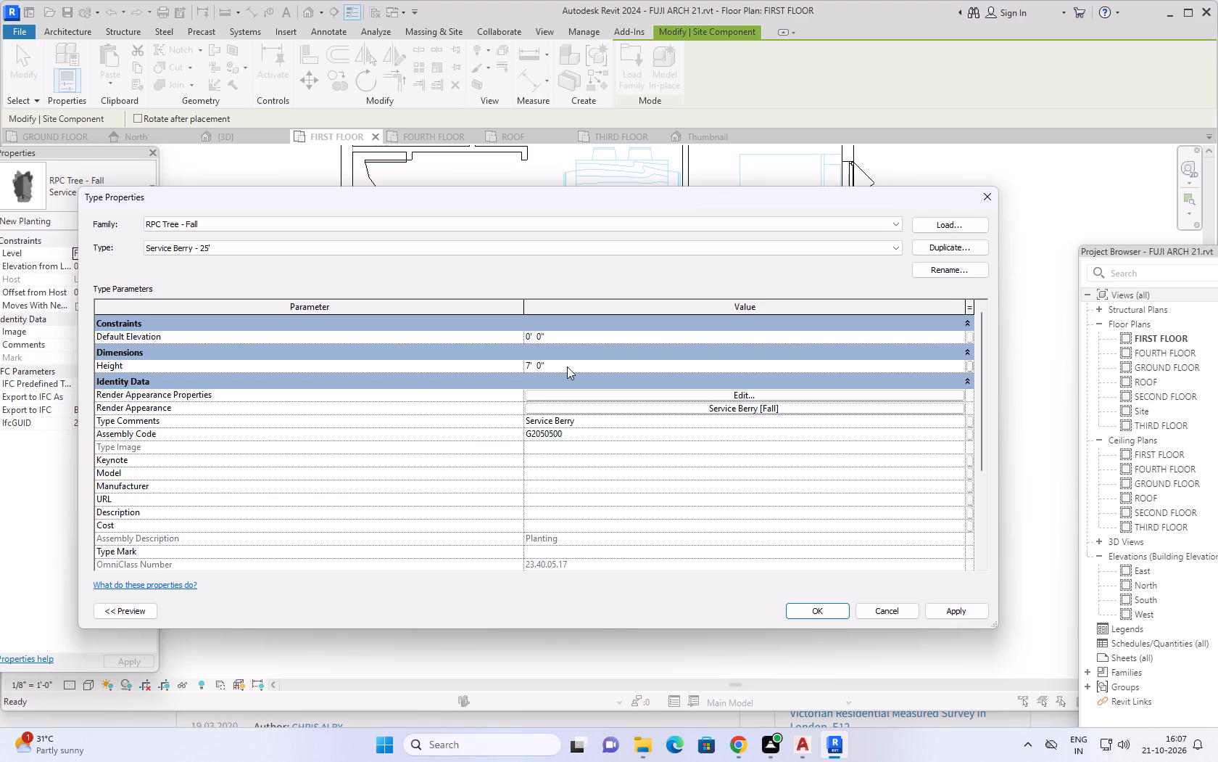
left_click(957, 610)
left_click(829, 612)
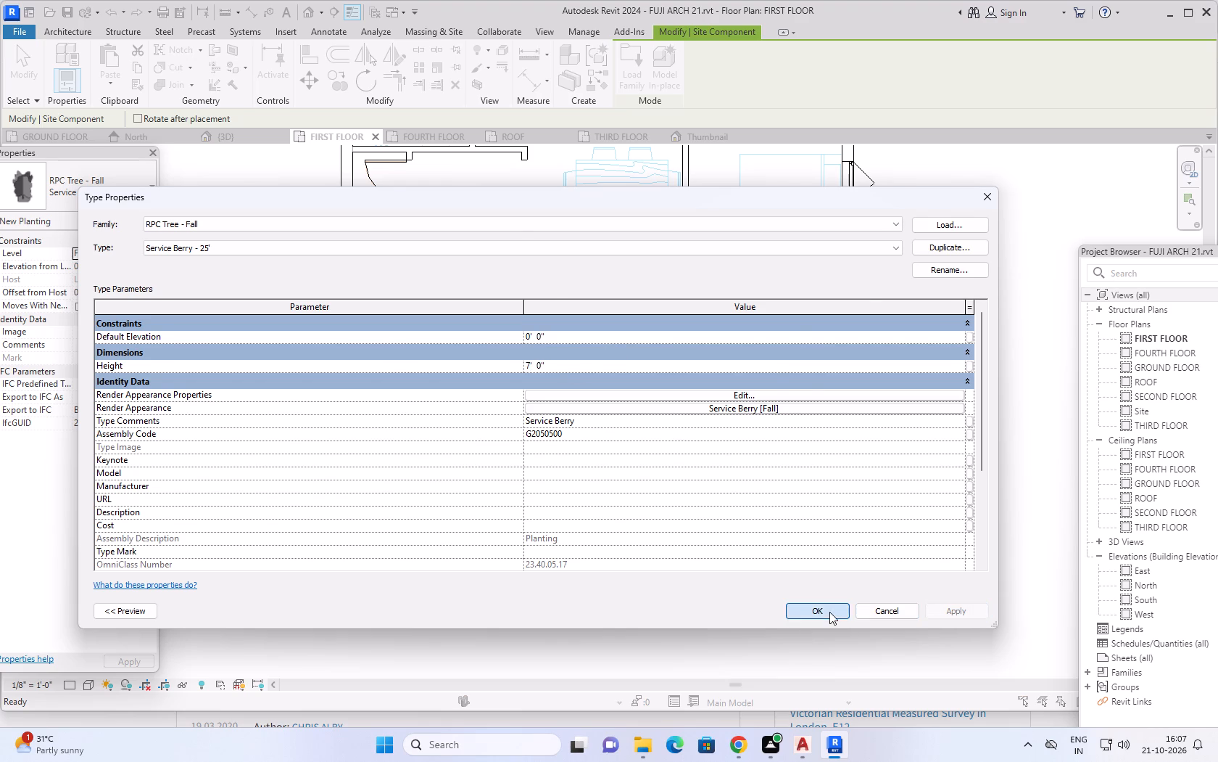
Place the Service Berry tree at the centre of the new 2'X2' planter on the first-floor balcony.
scroll(675, 365, "up", 3)
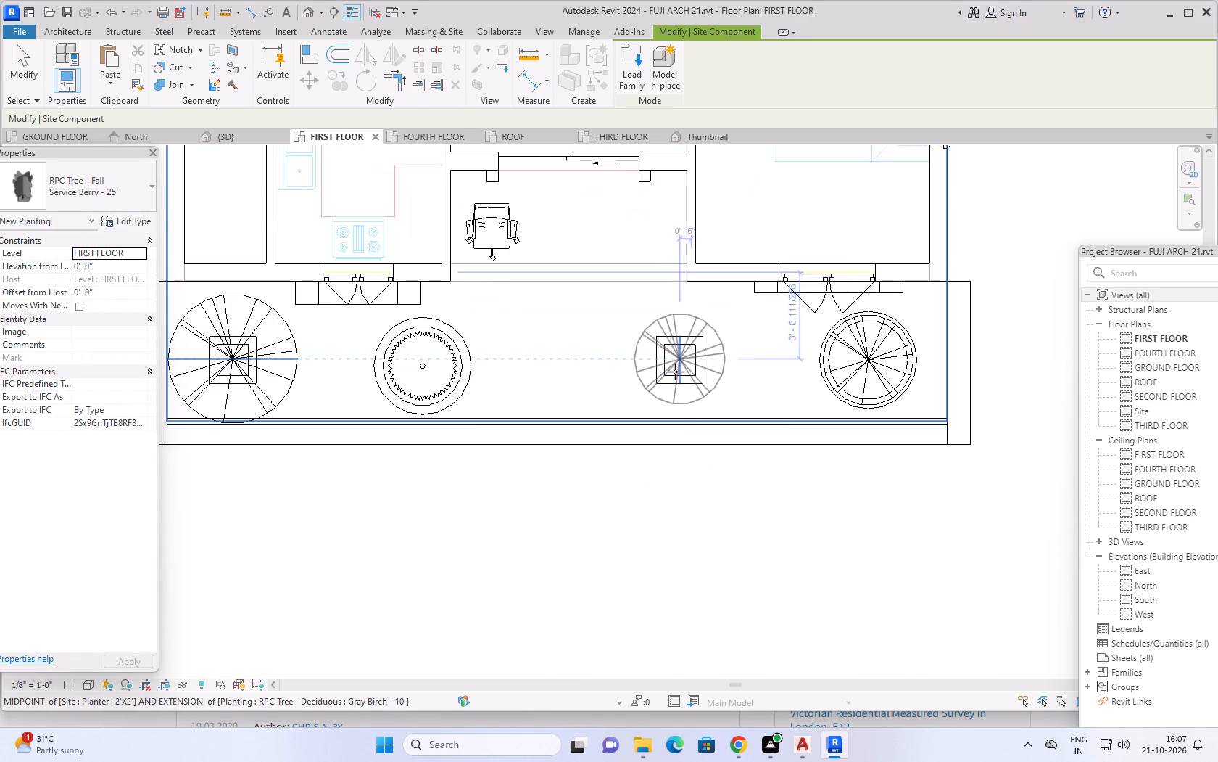
scroll(675, 373, "up", 5)
left_click(681, 348)
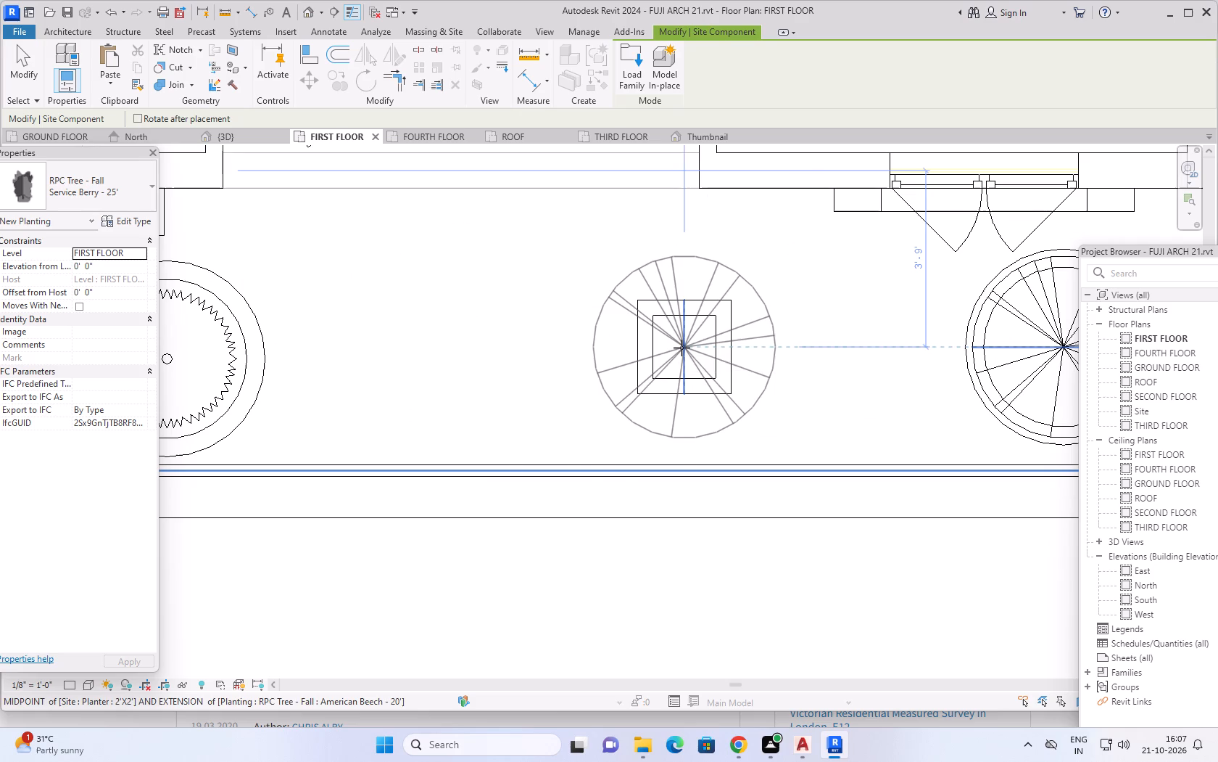
scroll(611, 395, "down", 8)
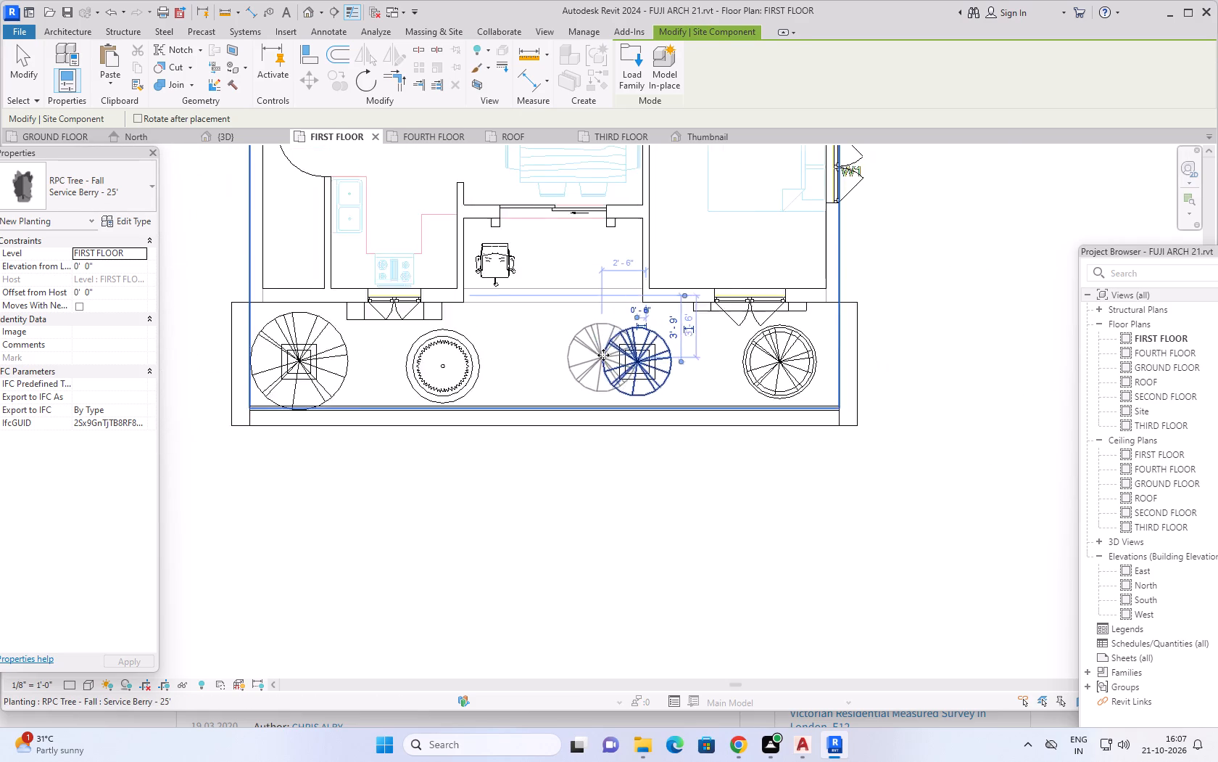
key("Escape")
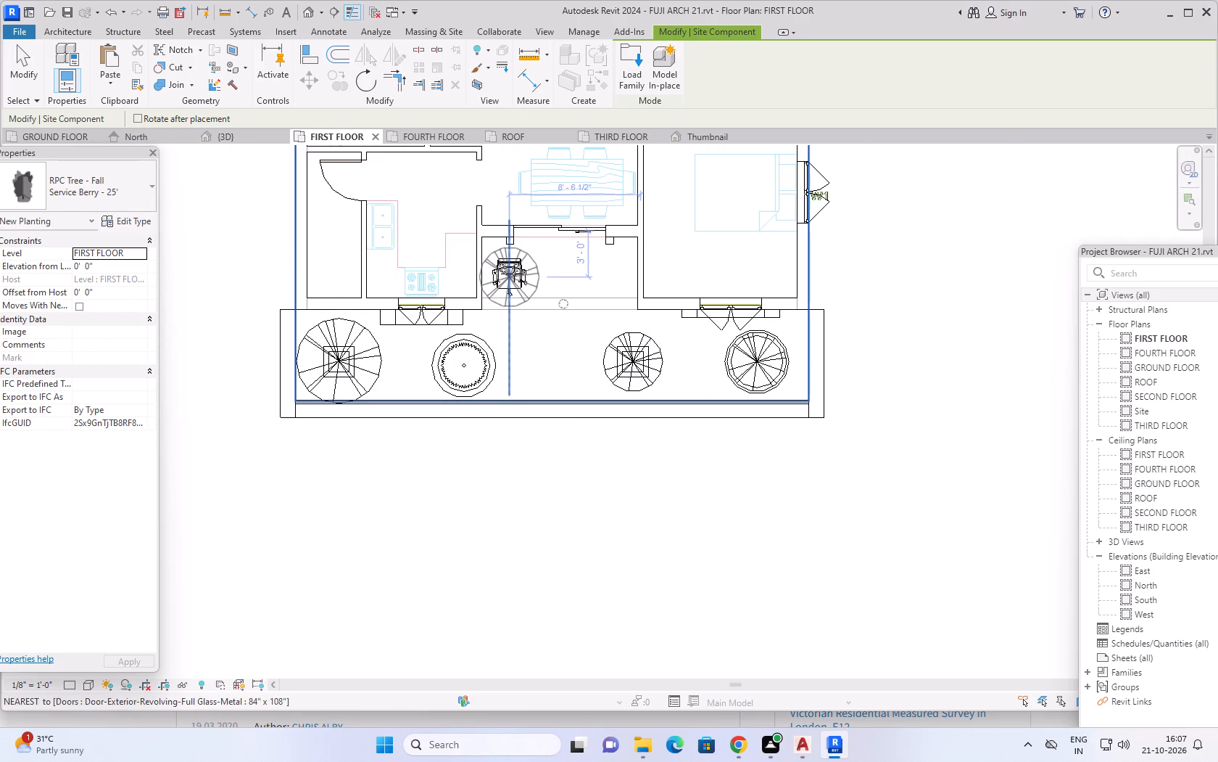
key("Escape")
key("Escape")
Rotate the Steelcase Think Chair in the balcony recess by a net quarter turn counter-clockwise in the first-floor plan.
left_click(520, 276)
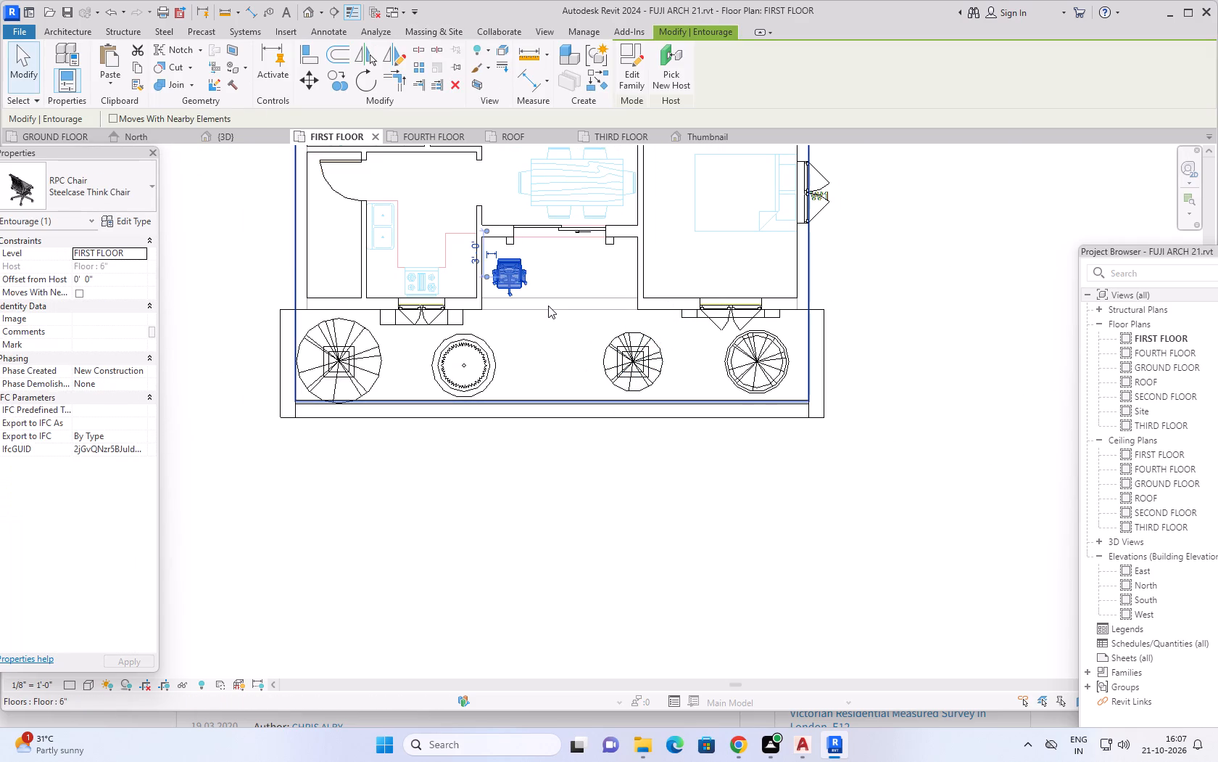
key("space")
key("space")
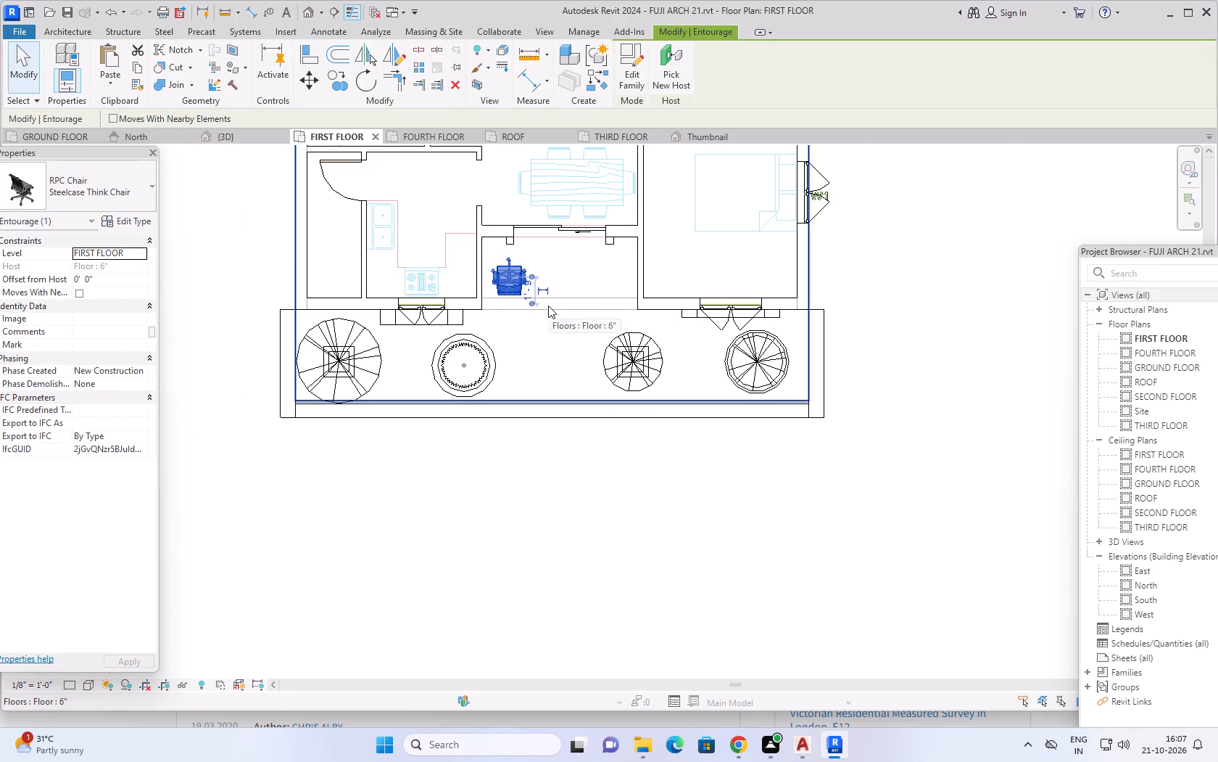
key("space")
key("space")
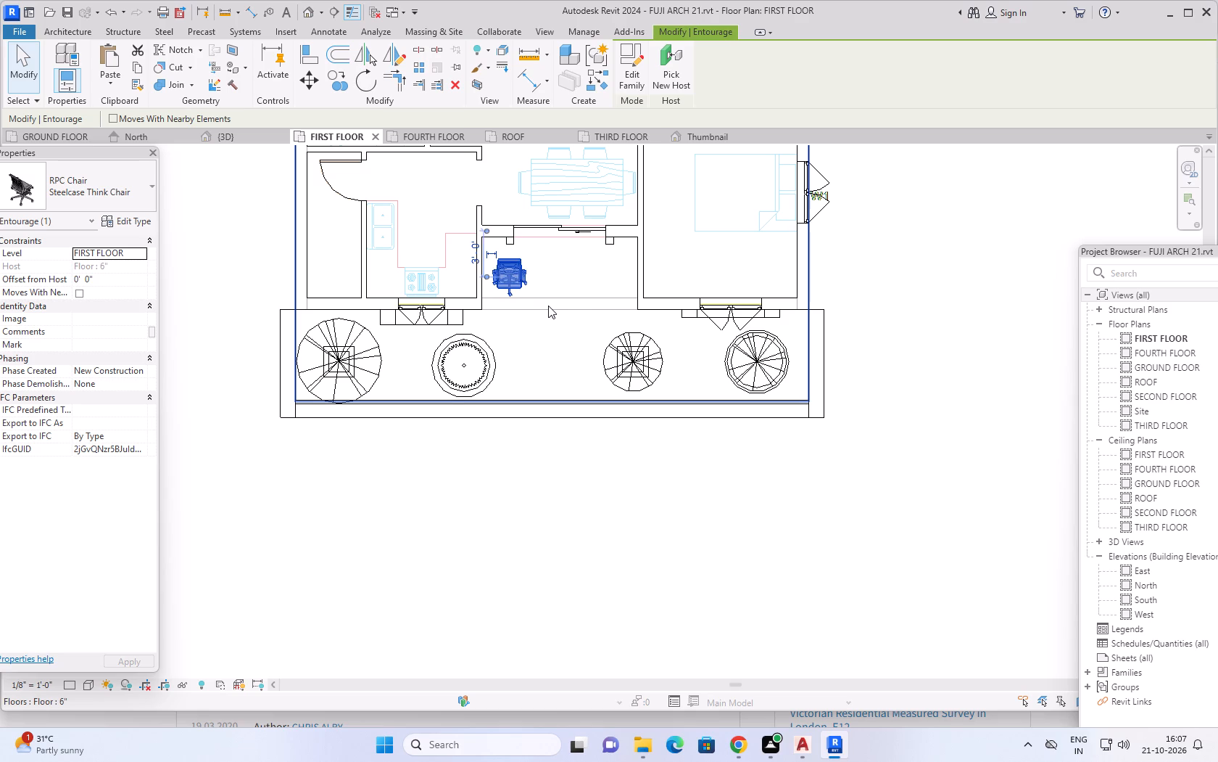
key("space")
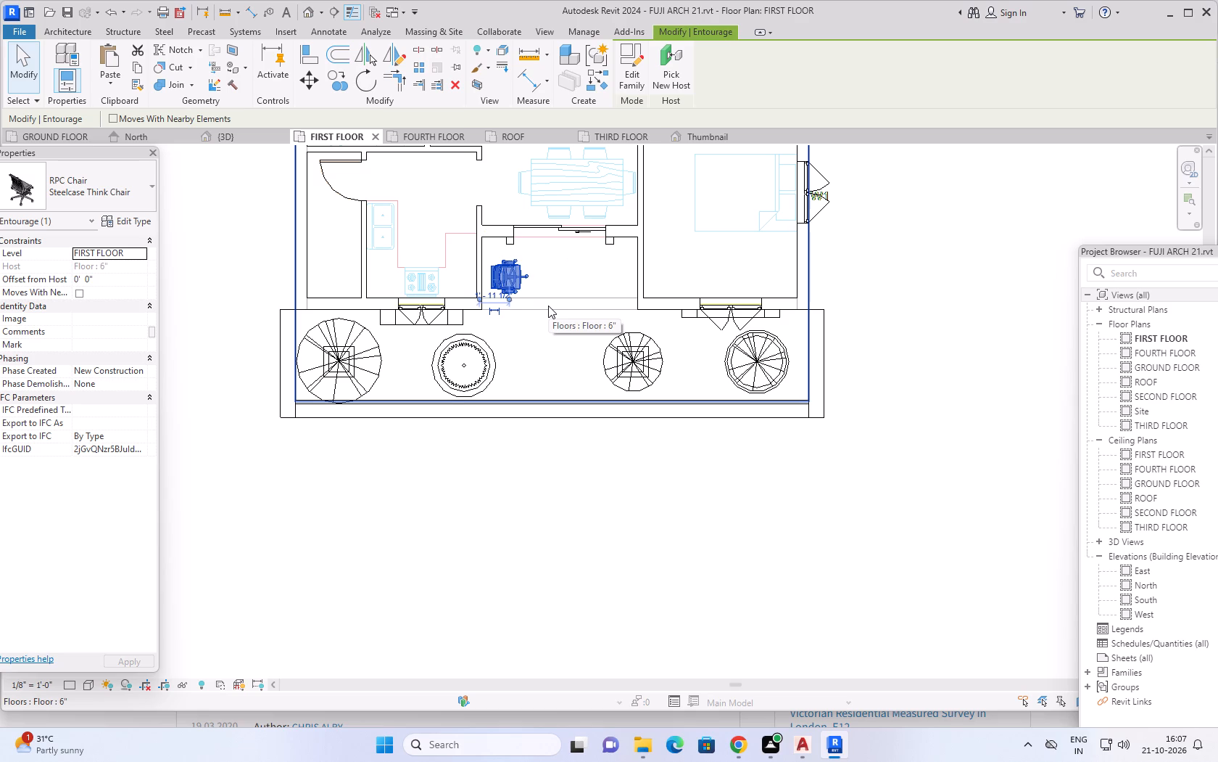
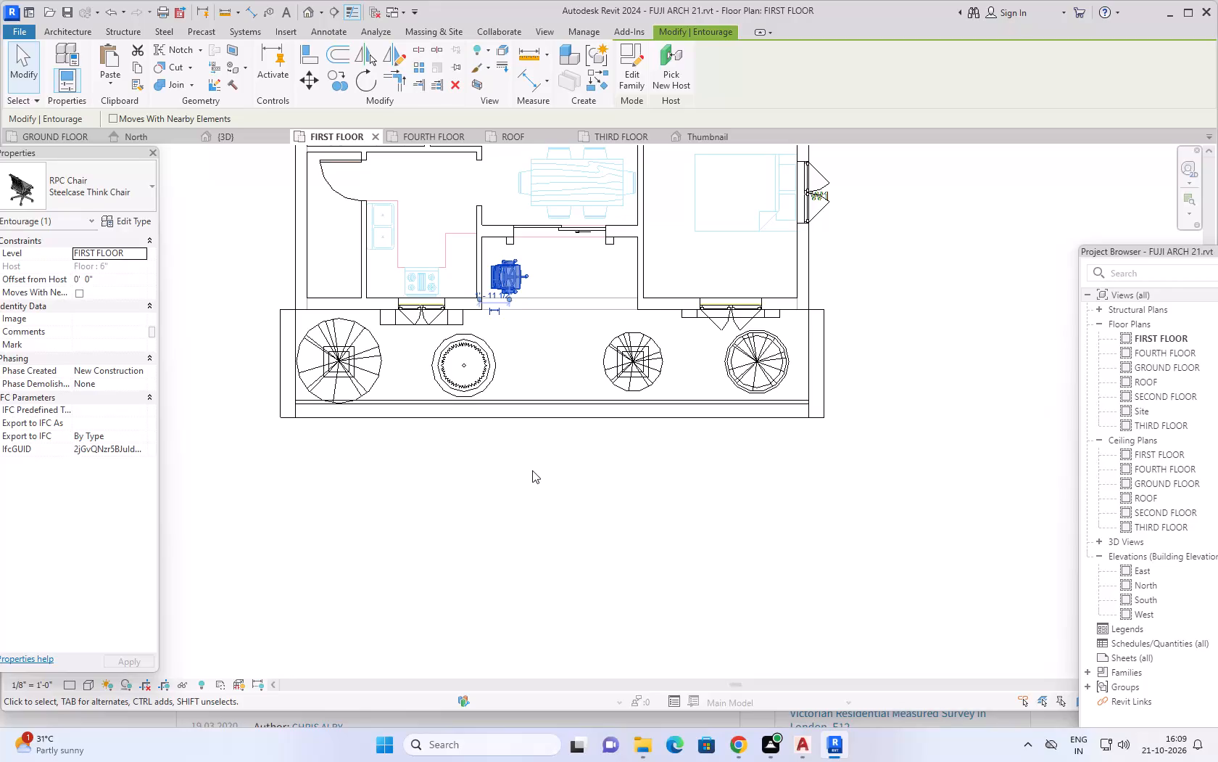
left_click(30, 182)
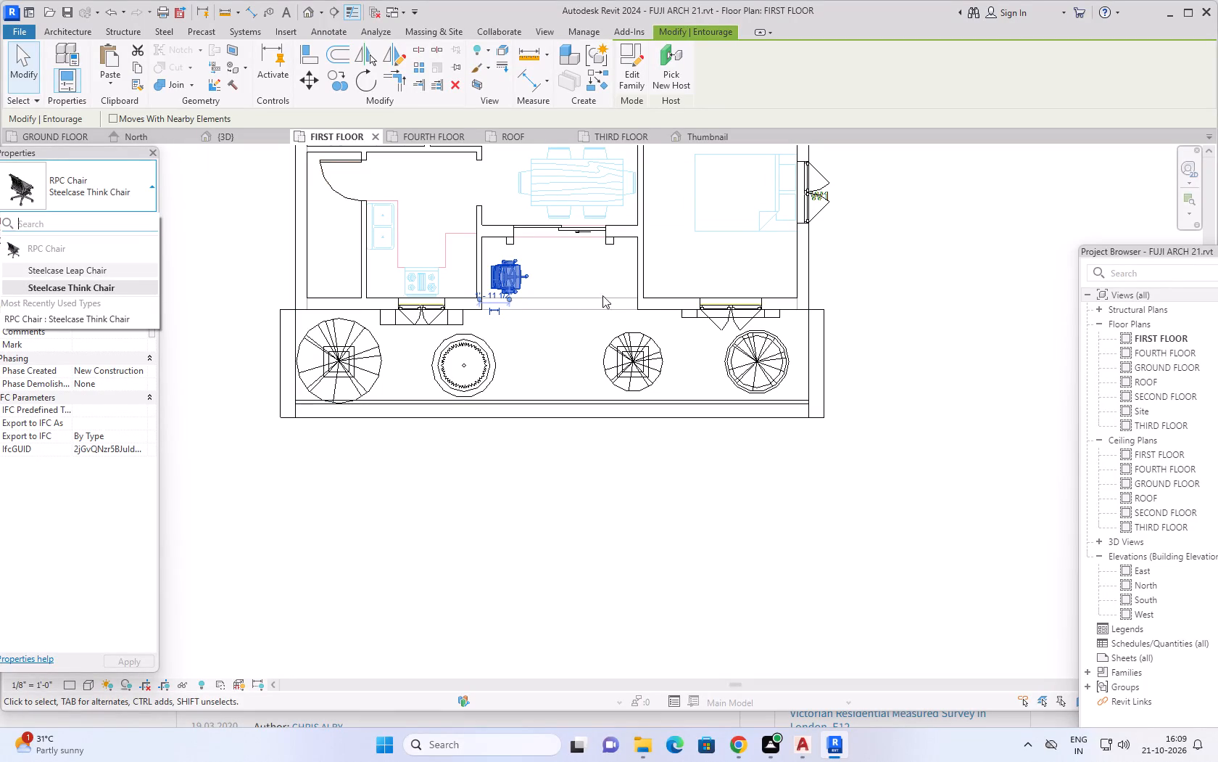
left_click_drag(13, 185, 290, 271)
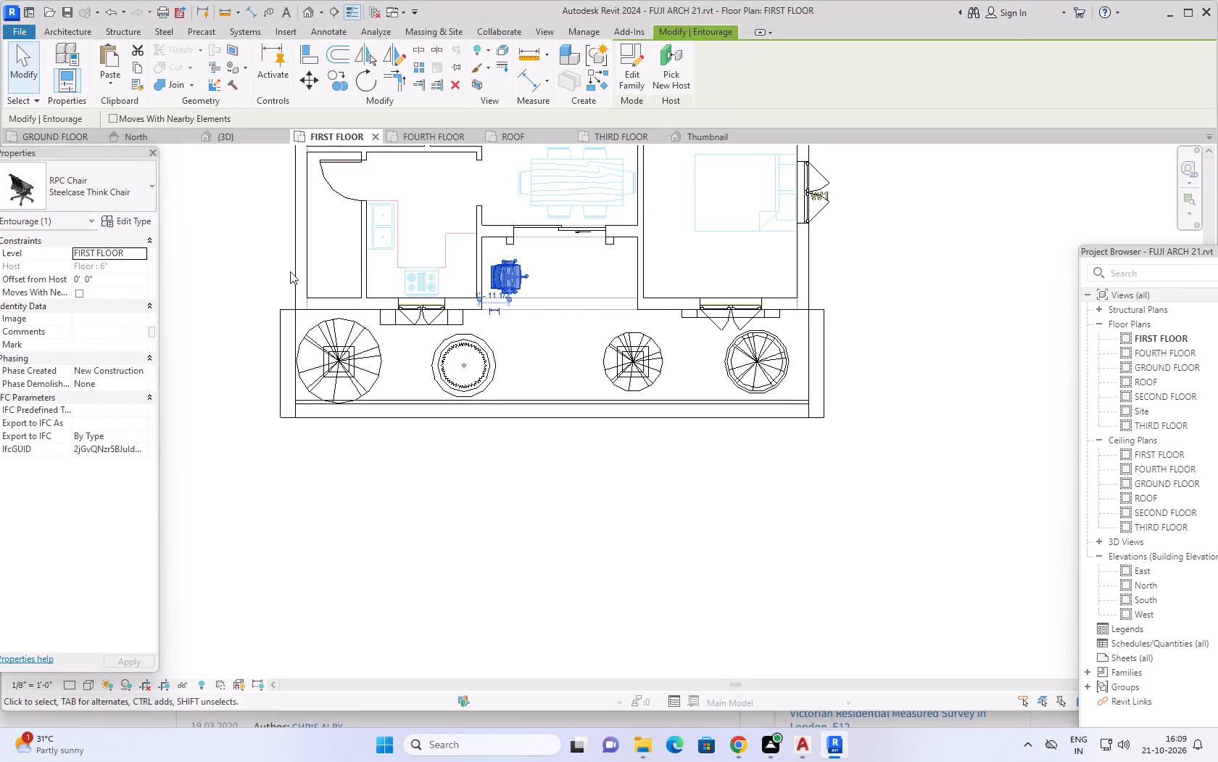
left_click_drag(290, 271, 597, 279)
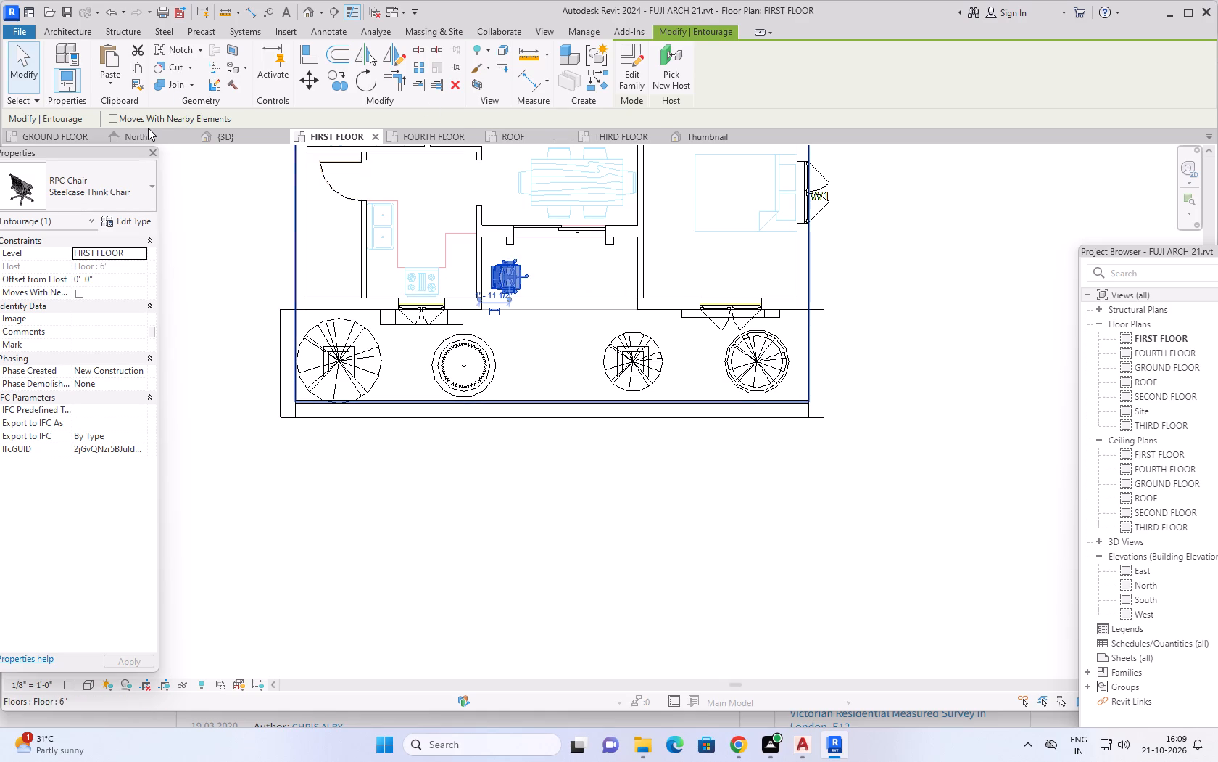
Examine the rotated Steelcase Think Chair on the first-floor balcony in the 3D view, and return to the first-floor plan.
left_click(239, 137)
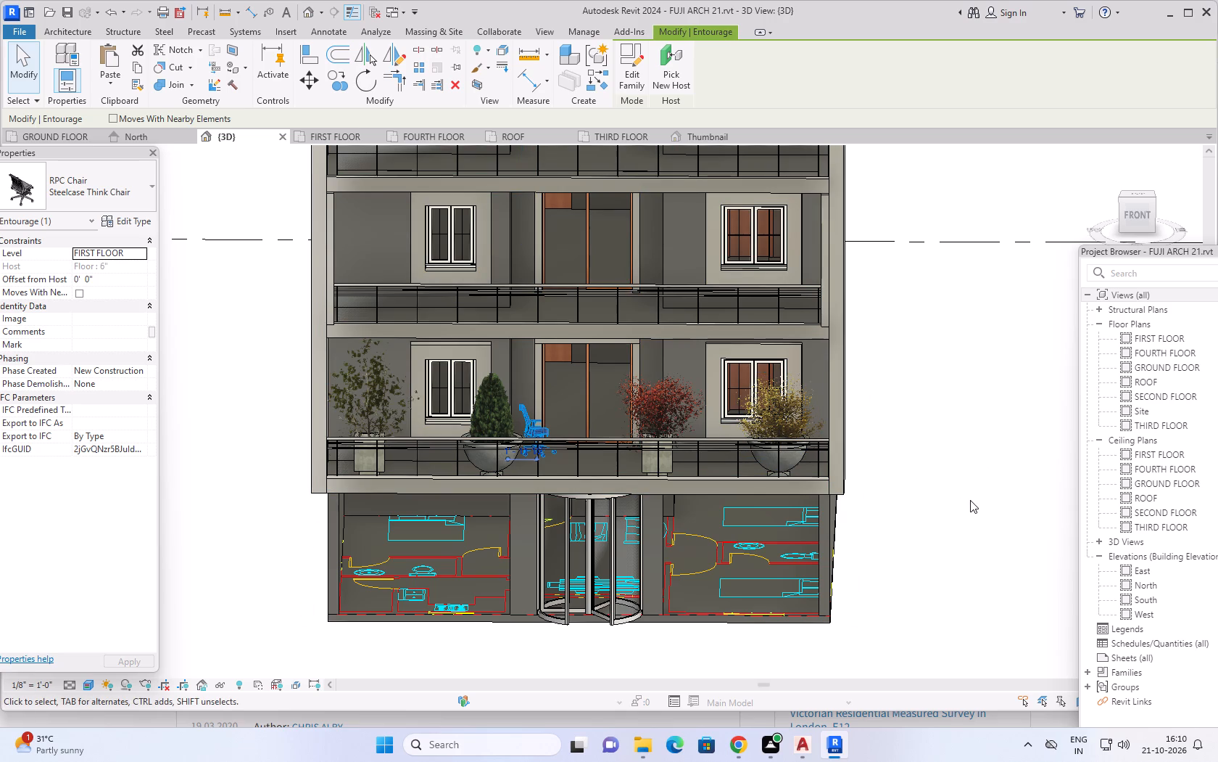
middle_click_drag(963, 486, 942, 552, "shift")
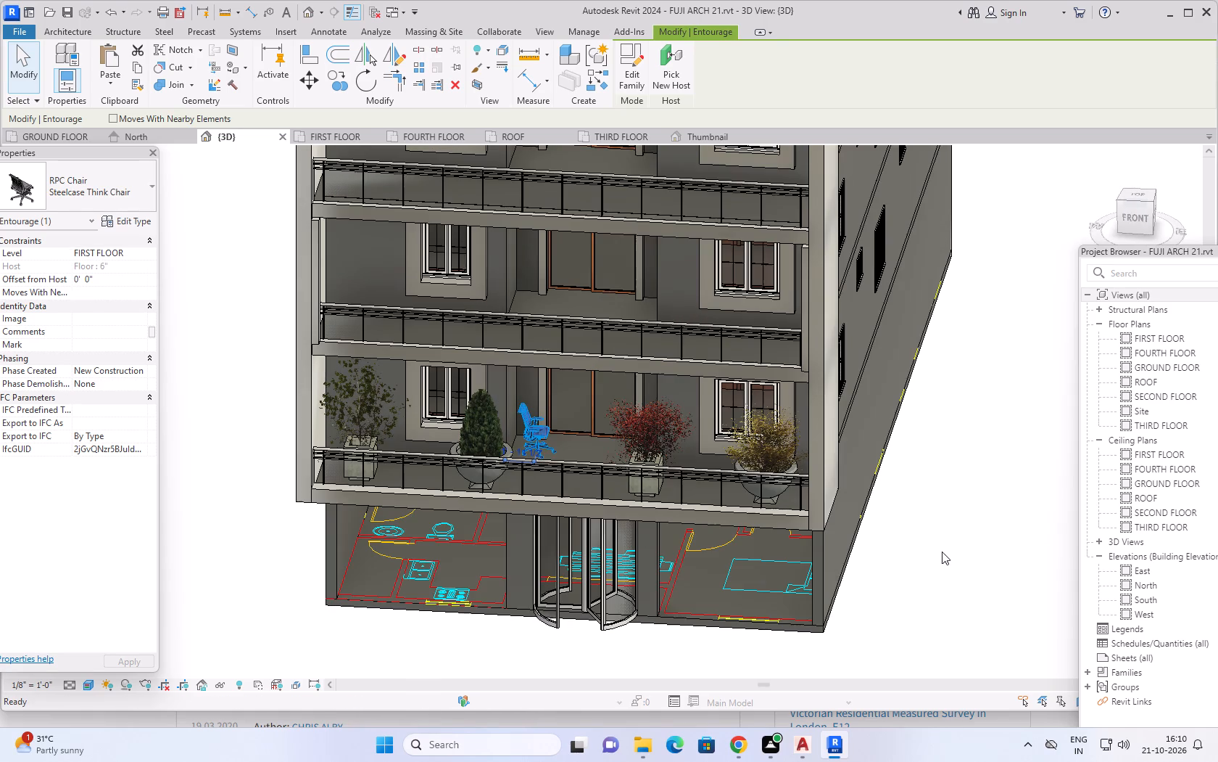
middle_click_drag(946, 544, 956, 533, "shift")
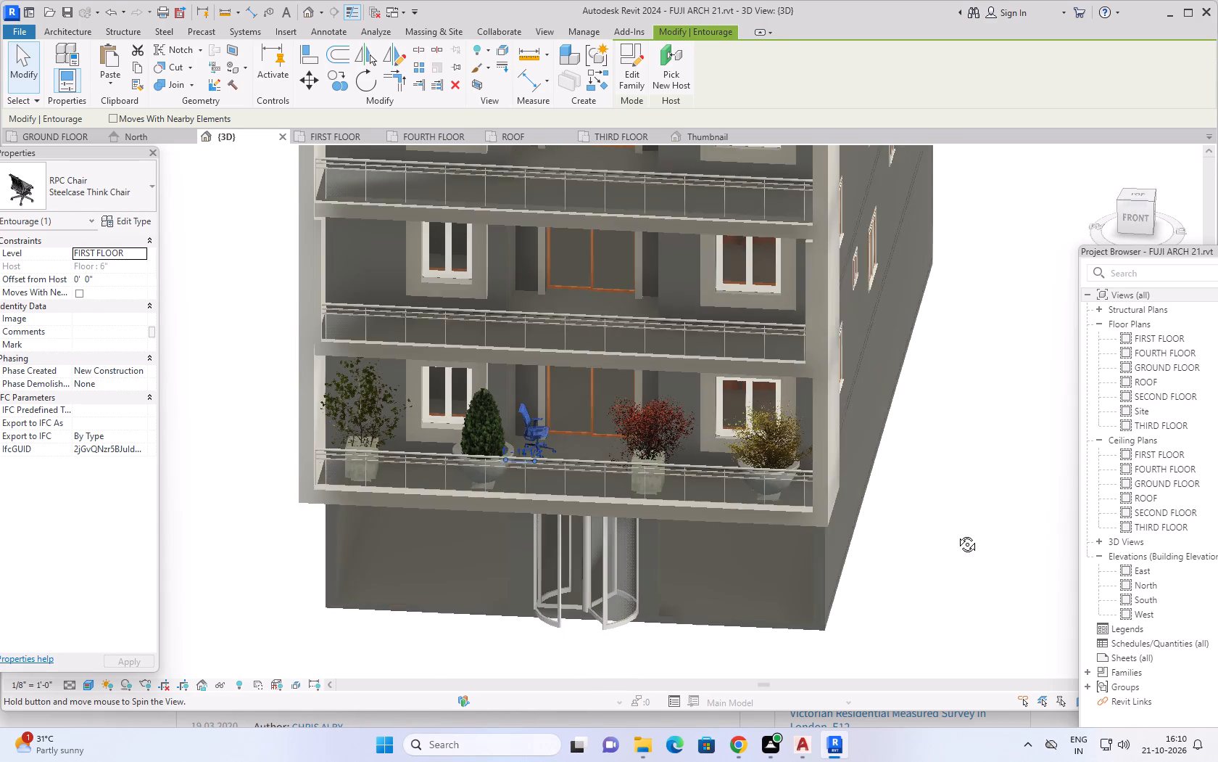
middle_click_drag(956, 533, 962, 528, "shift")
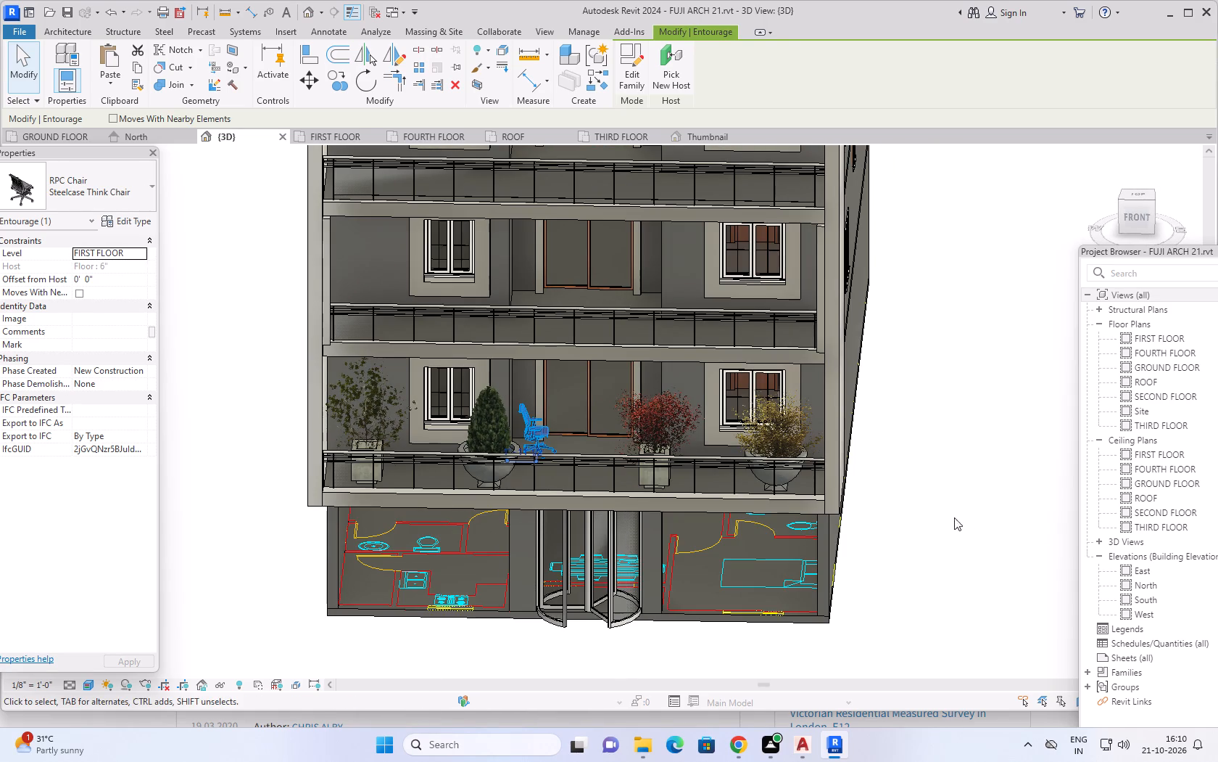
middle_click_drag(948, 498, 958, 493)
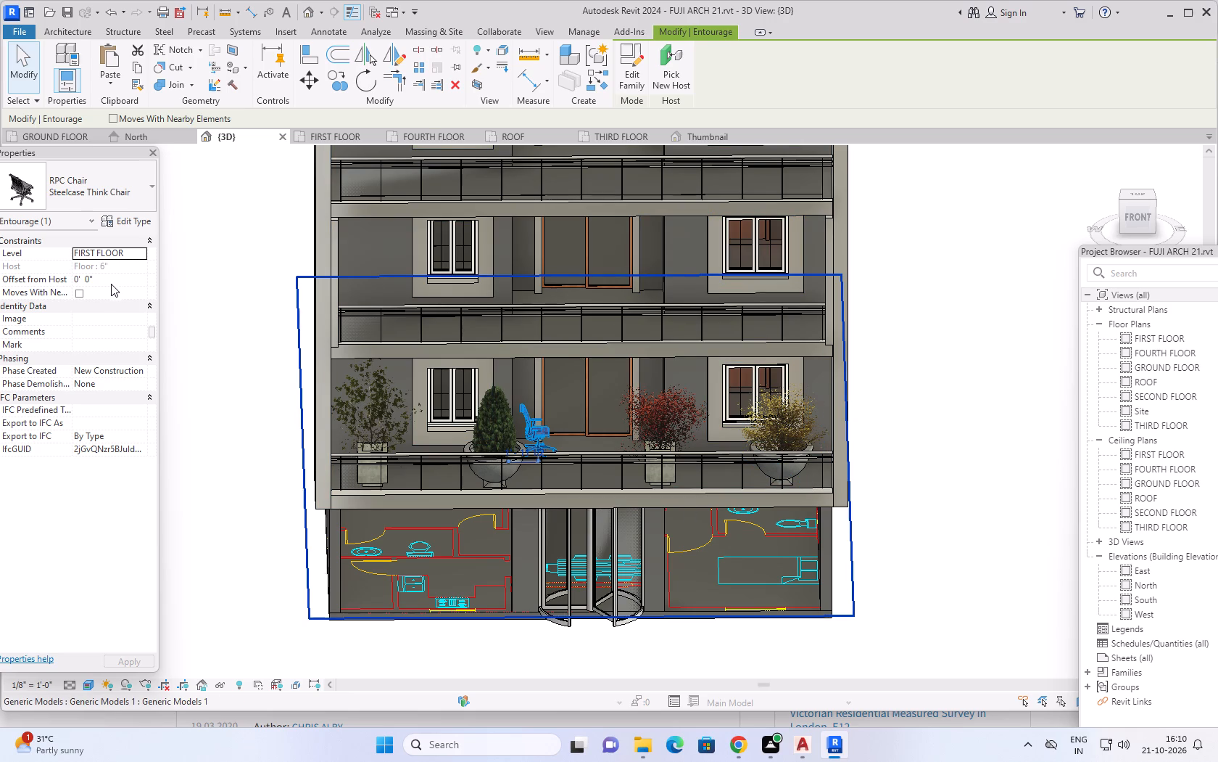
left_click(62, 188)
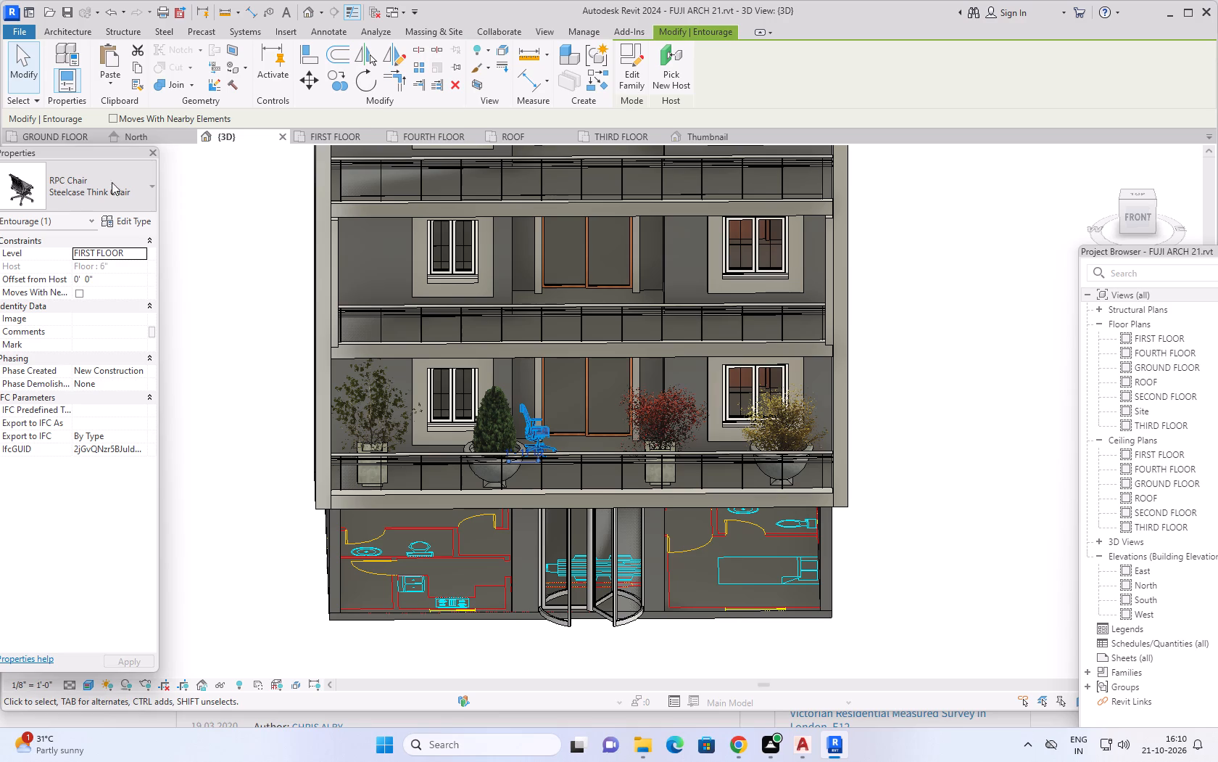
left_click(334, 136)
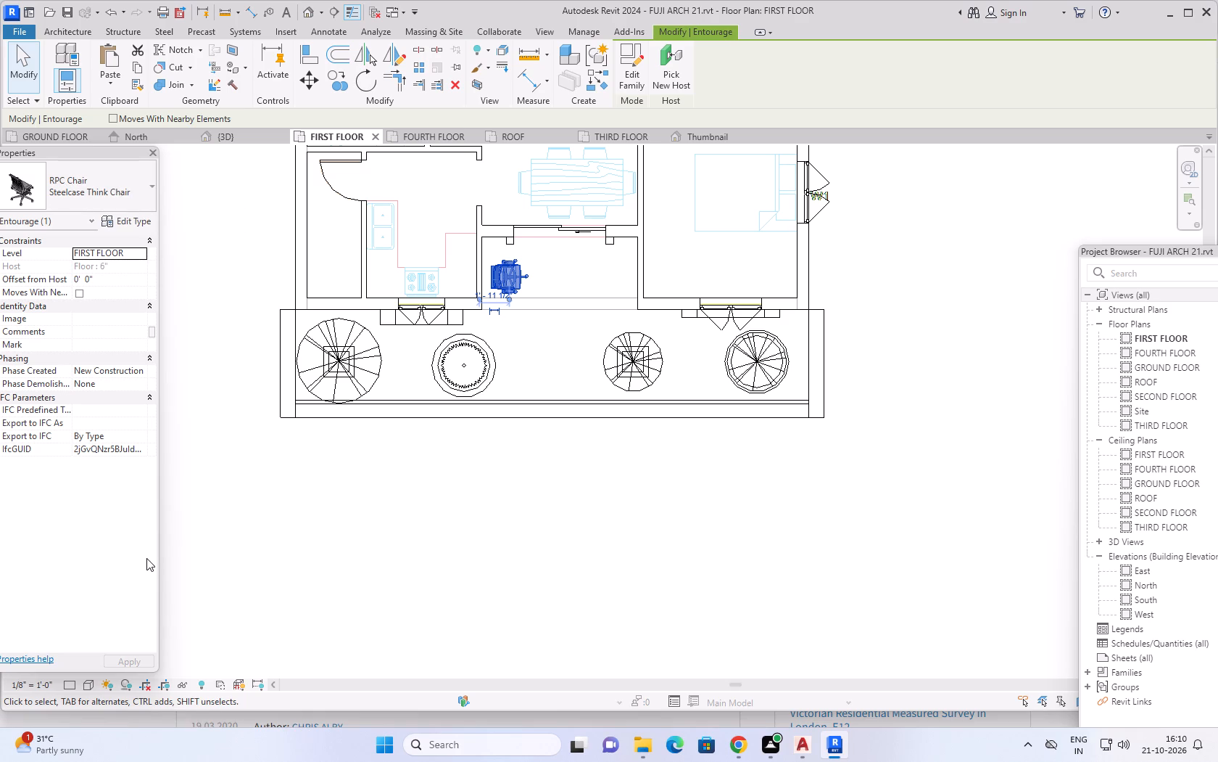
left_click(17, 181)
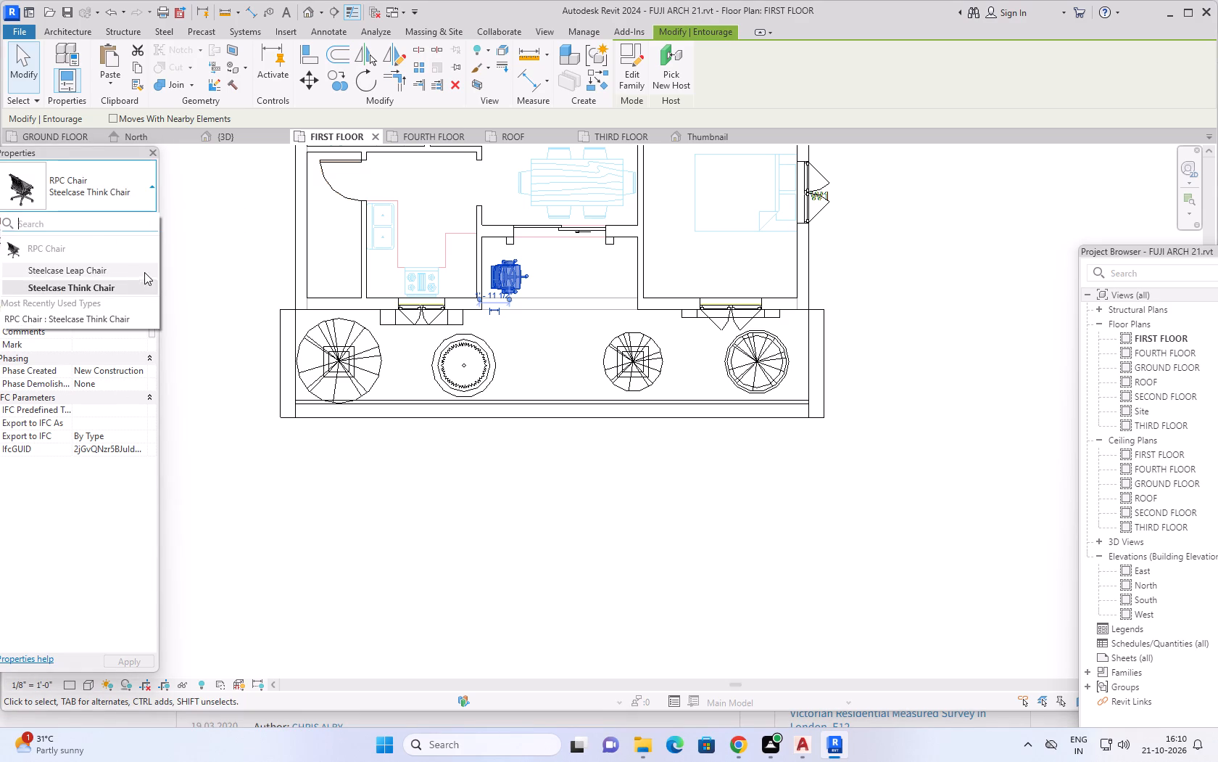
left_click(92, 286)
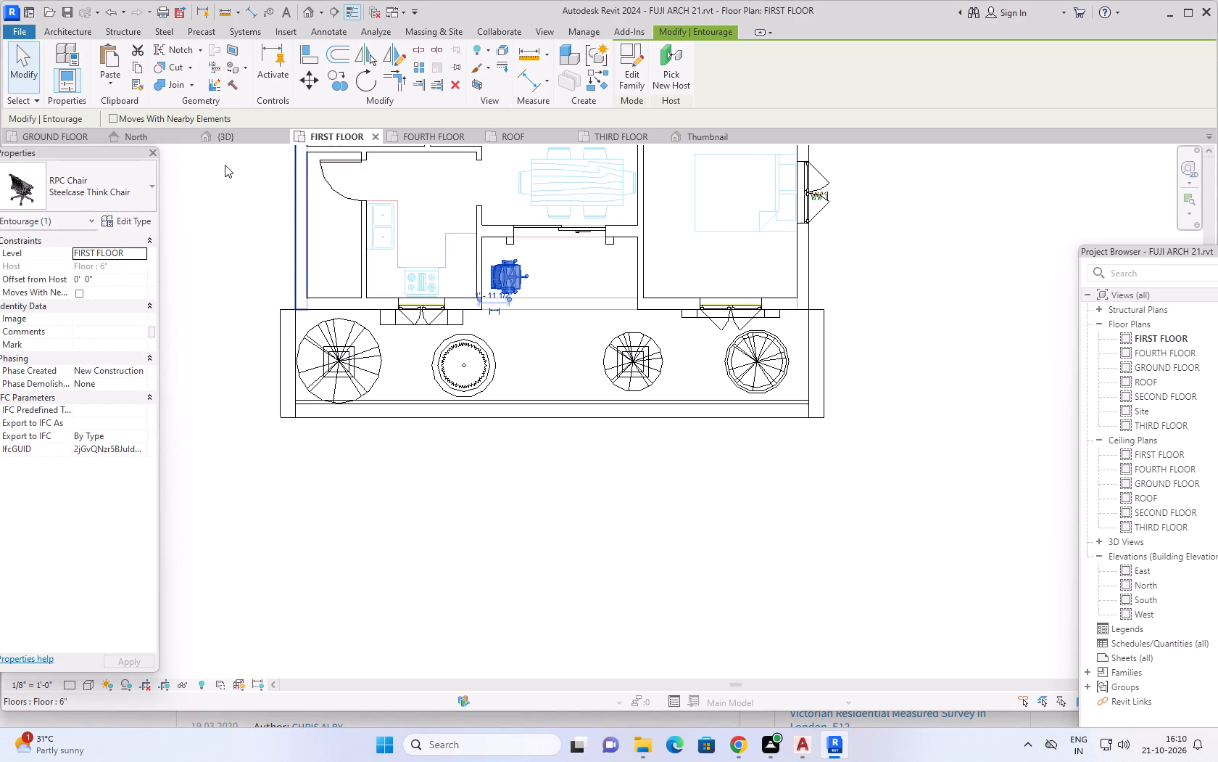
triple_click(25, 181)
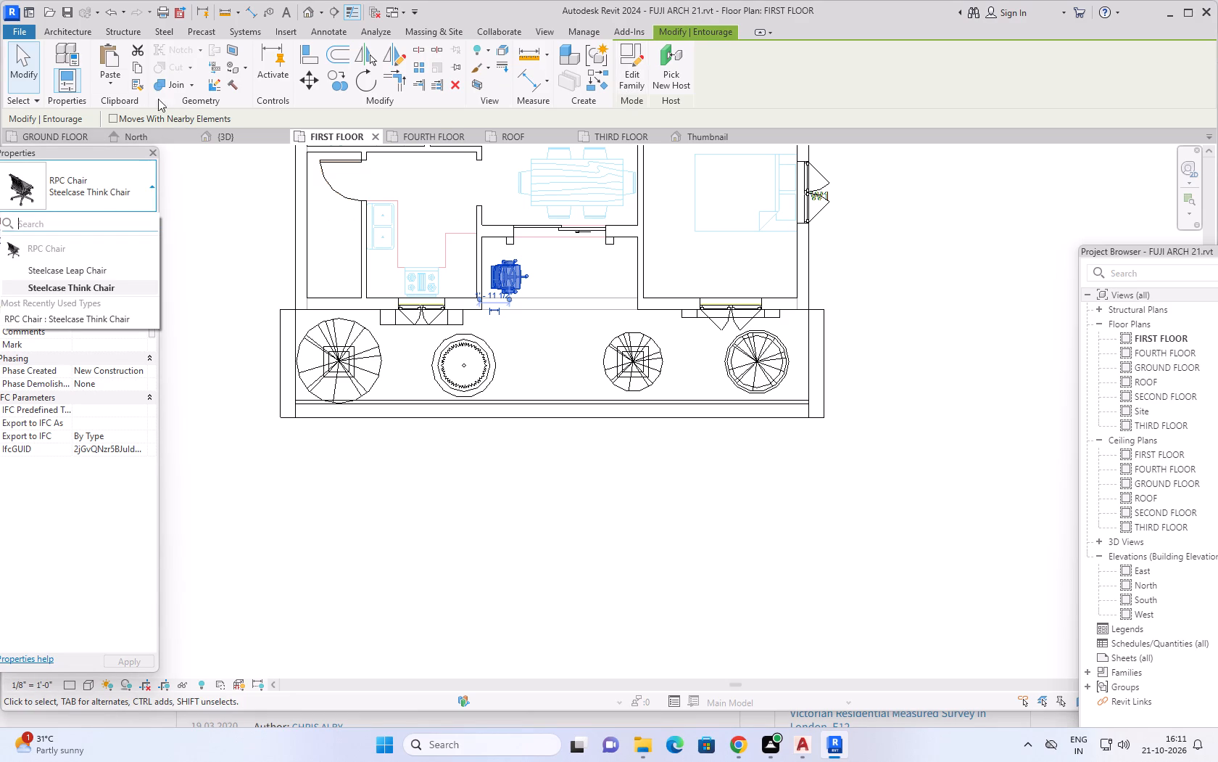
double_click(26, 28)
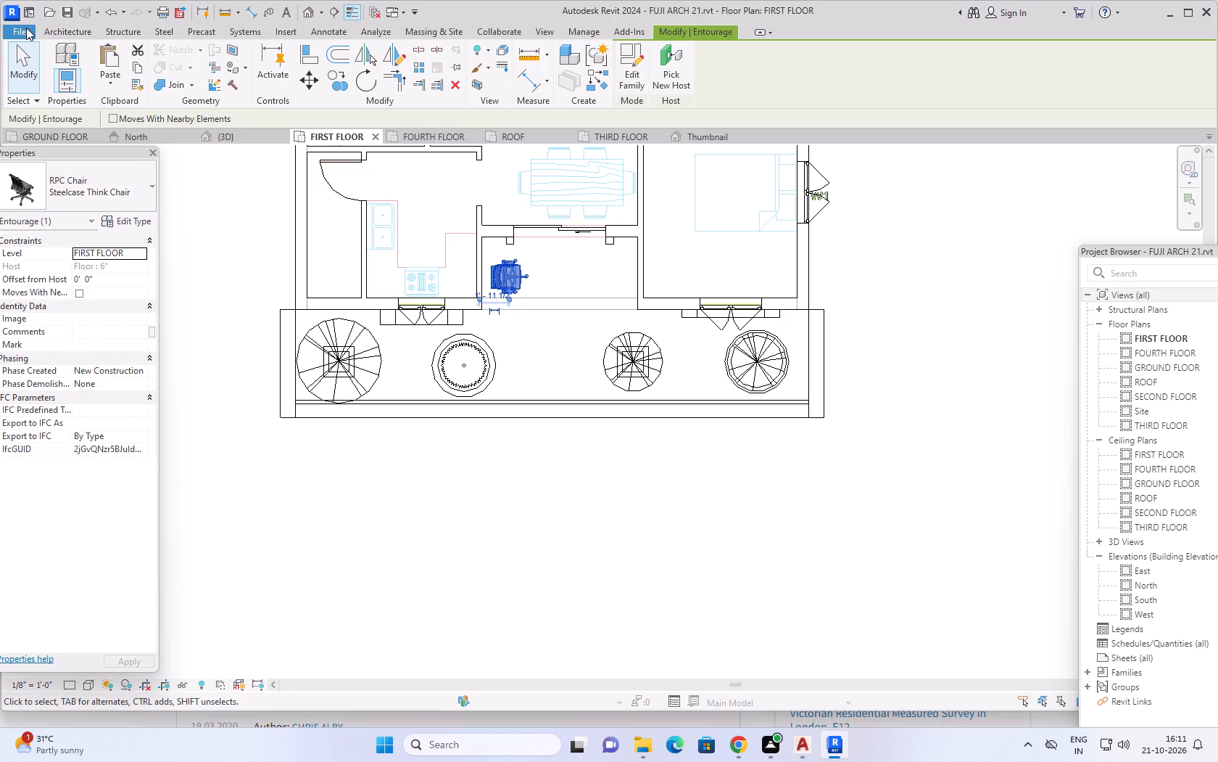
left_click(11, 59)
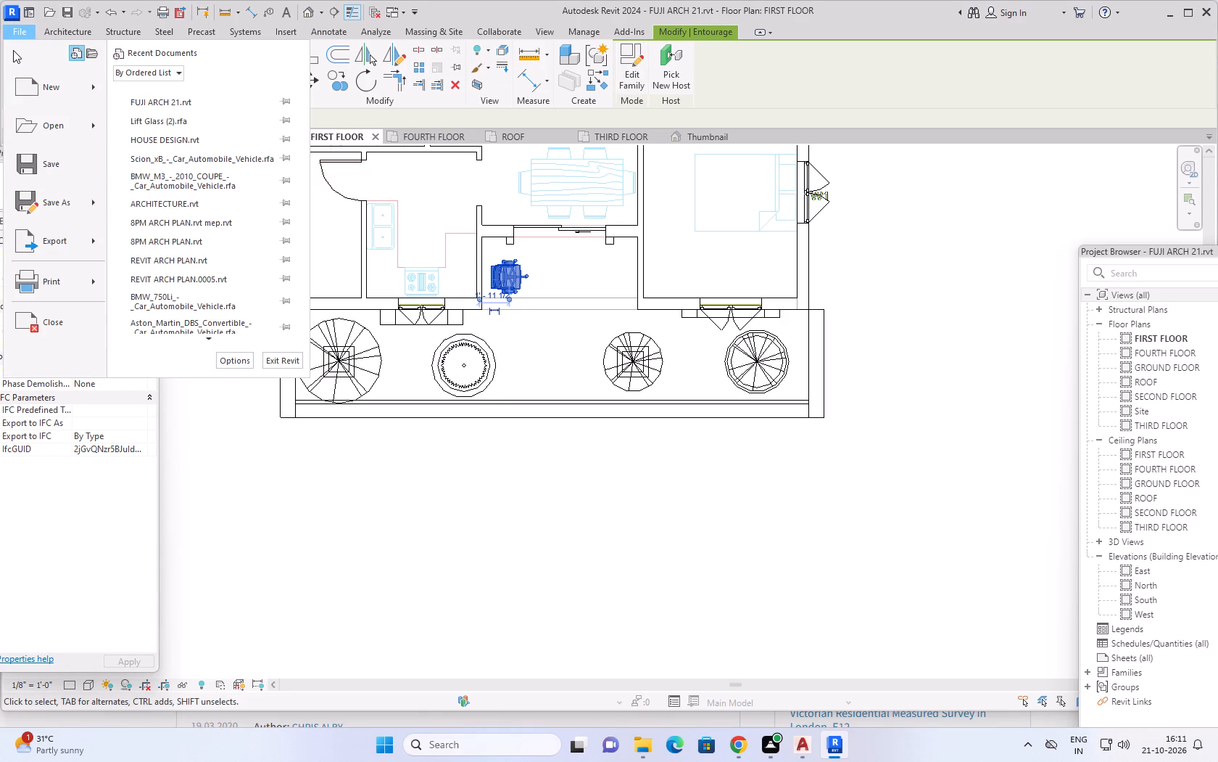
Deselect the chair and save the project.
key("Escape")
key("Escape")
key("Escape")
key("Escape")
key("Escape")
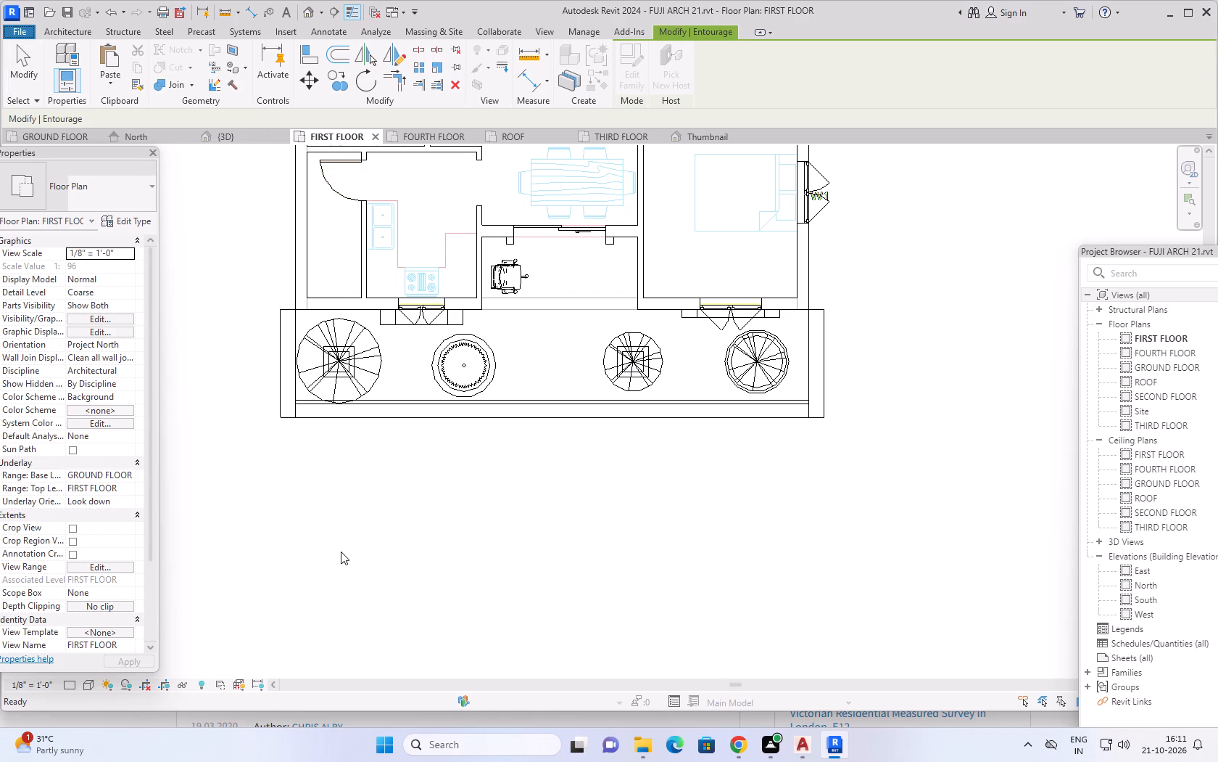
key("ctrl+s")
Start loading a family from the Door tool and look through the Office Equipment and Store Fixtures folders of Specialty Equipment.
left_click(70, 30)
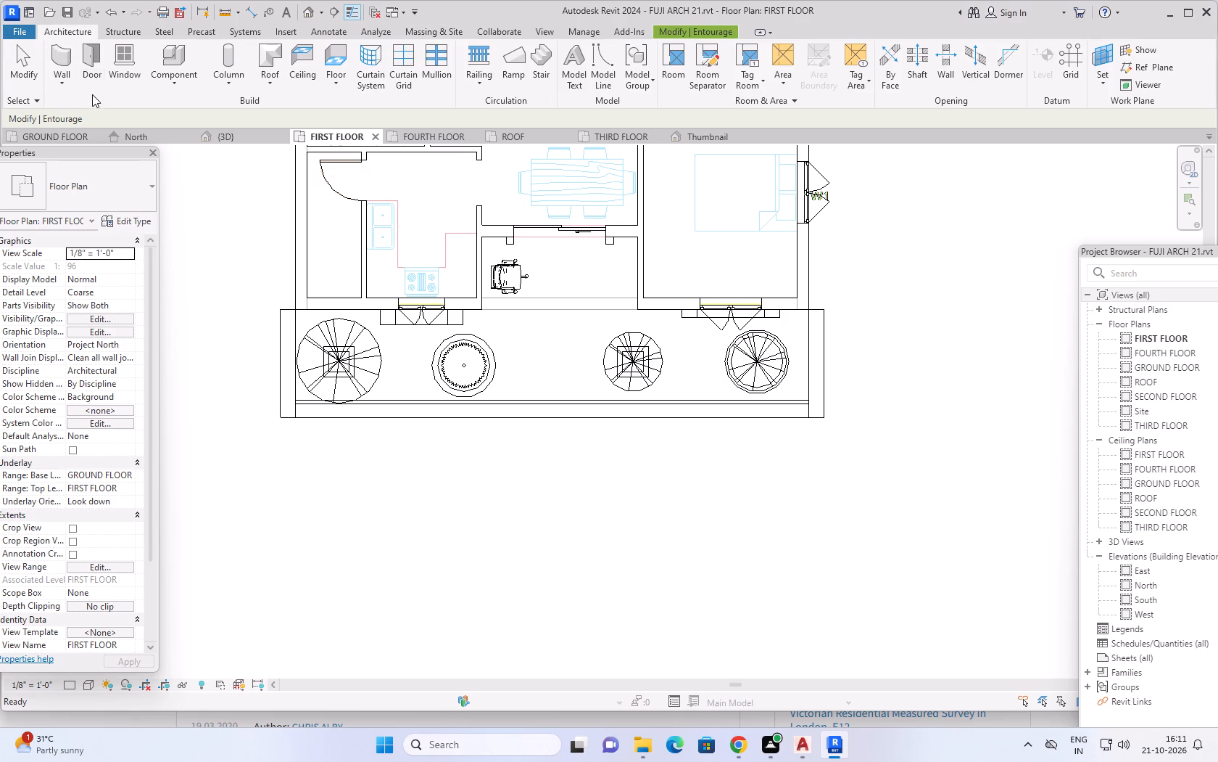
left_click(93, 66)
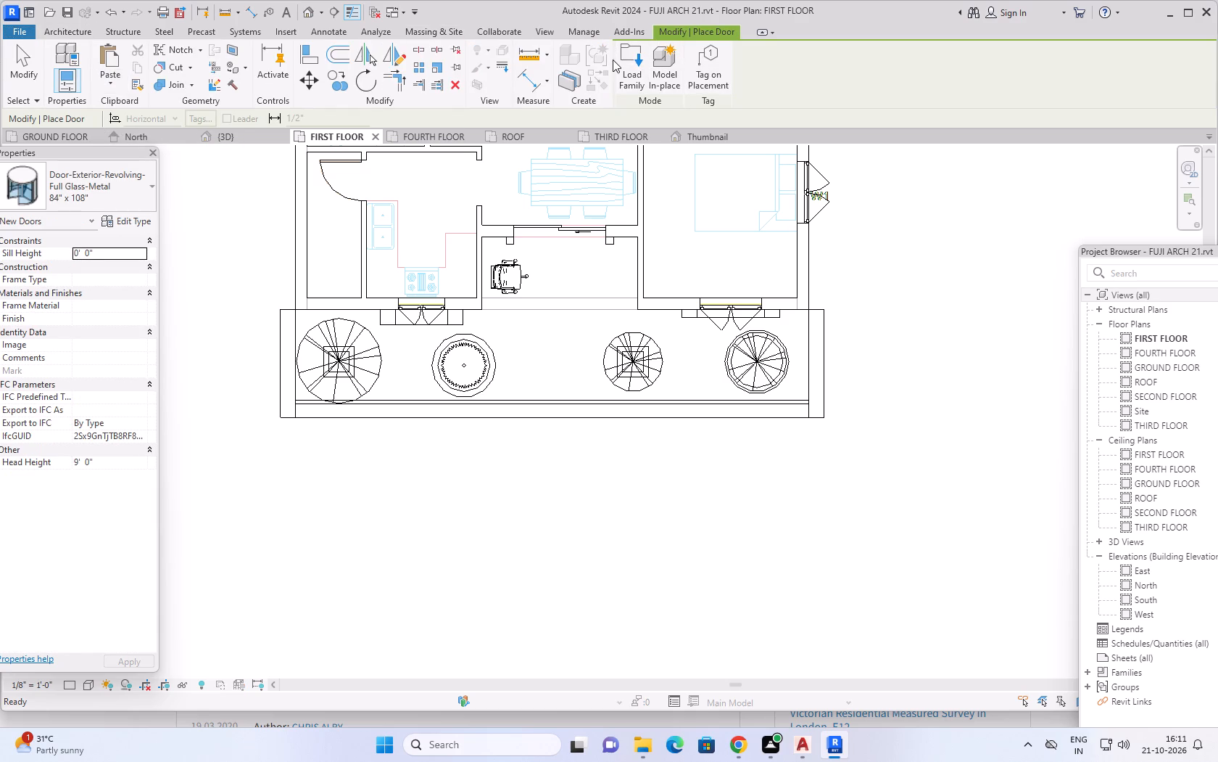
left_click(635, 56)
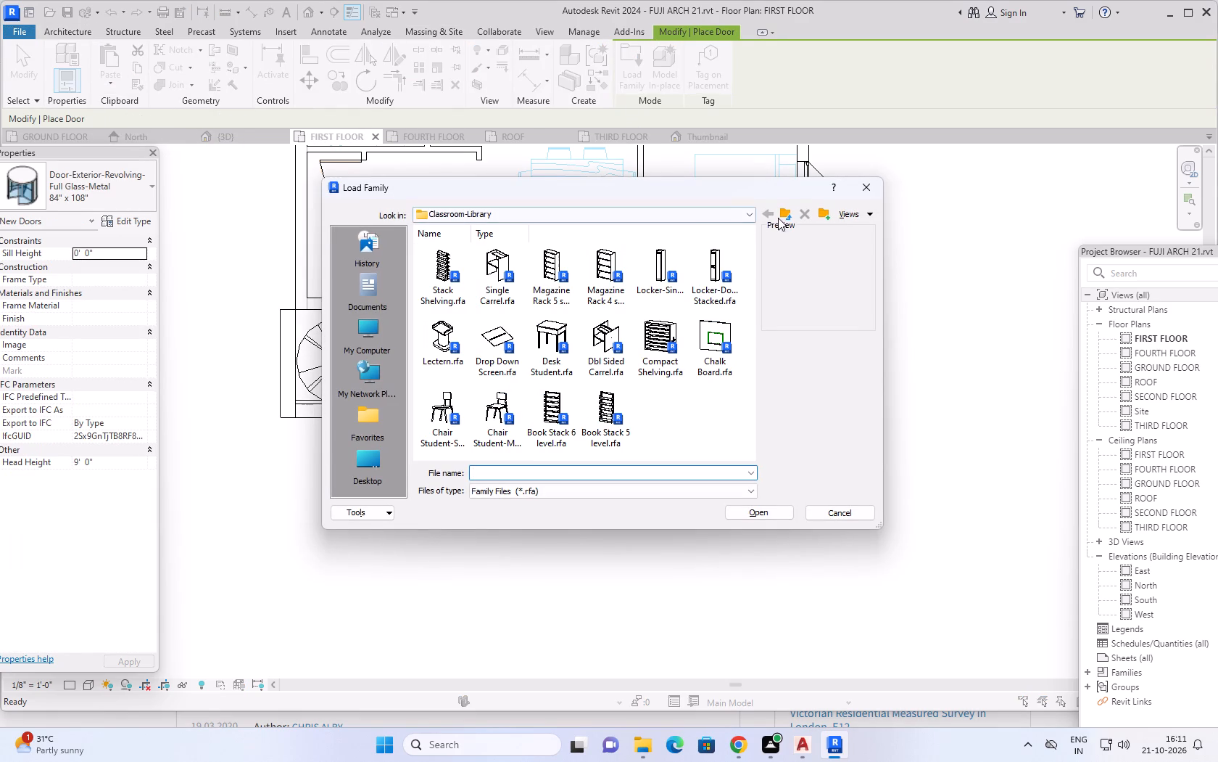
left_click(781, 212)
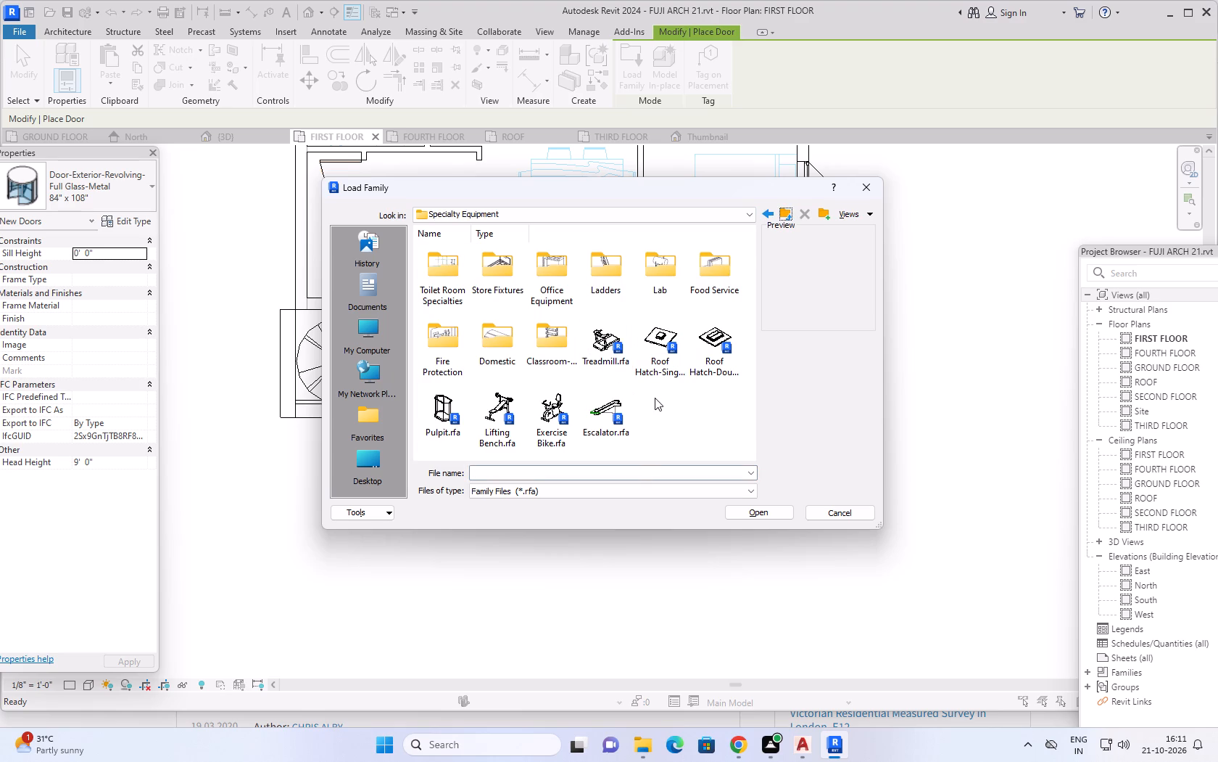
double_click(554, 271)
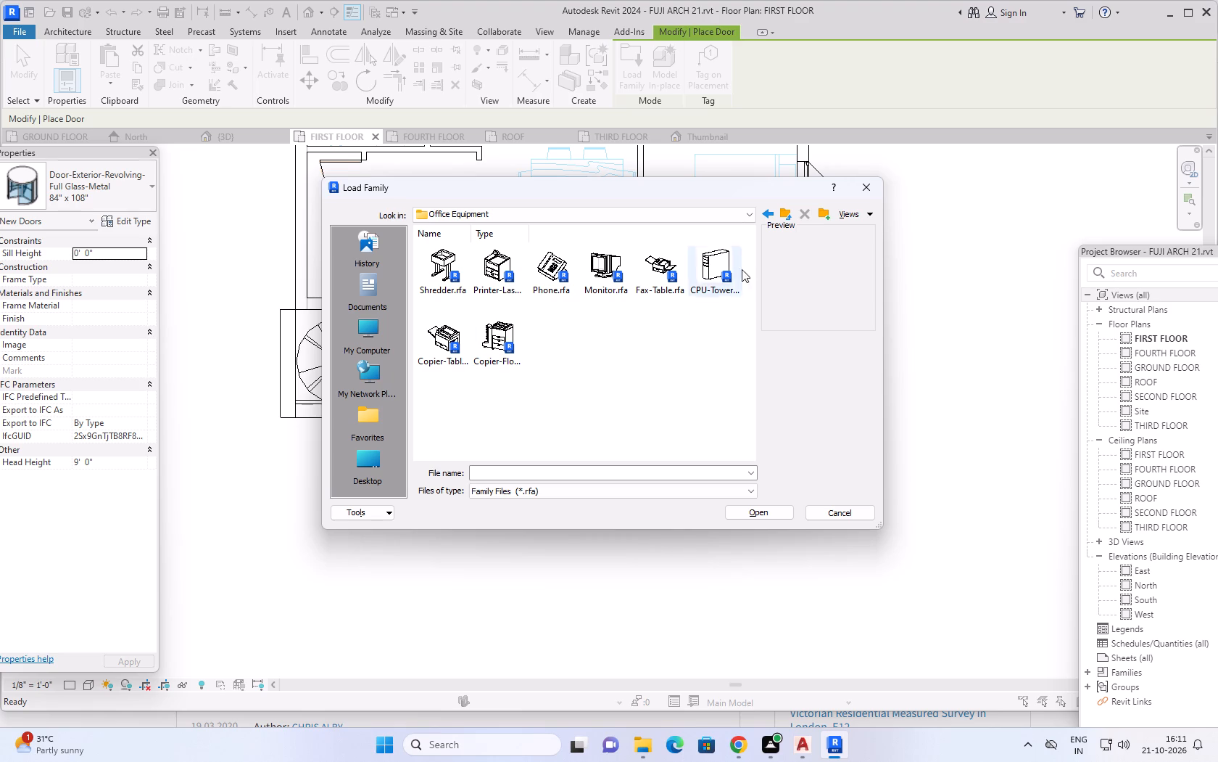
left_click(783, 210)
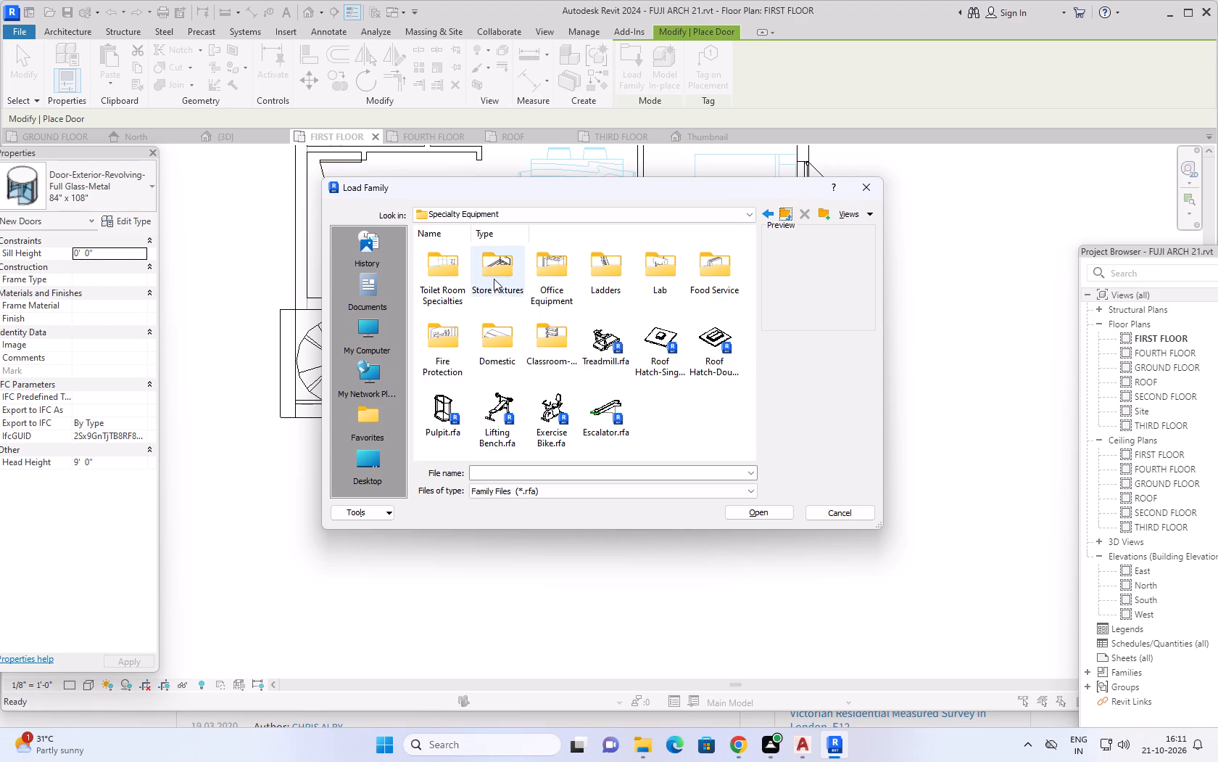
double_click(492, 276)
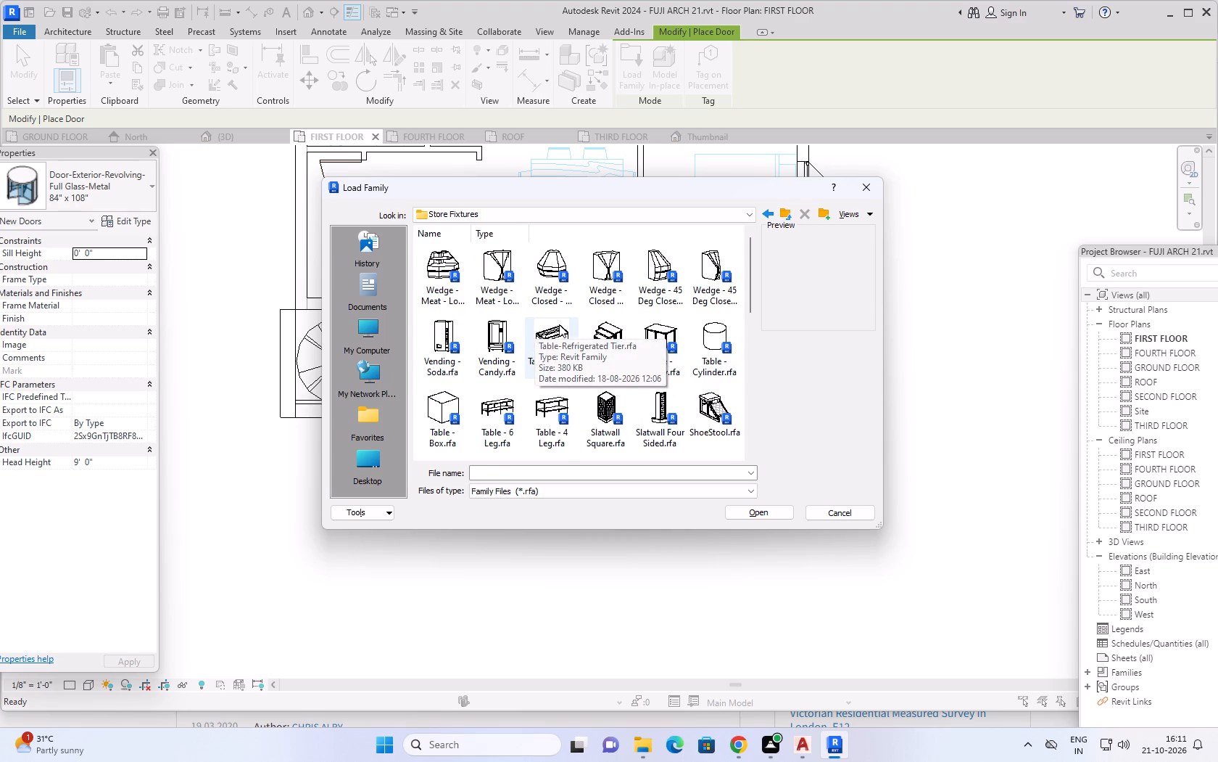
scroll(559, 324, "down", 6)
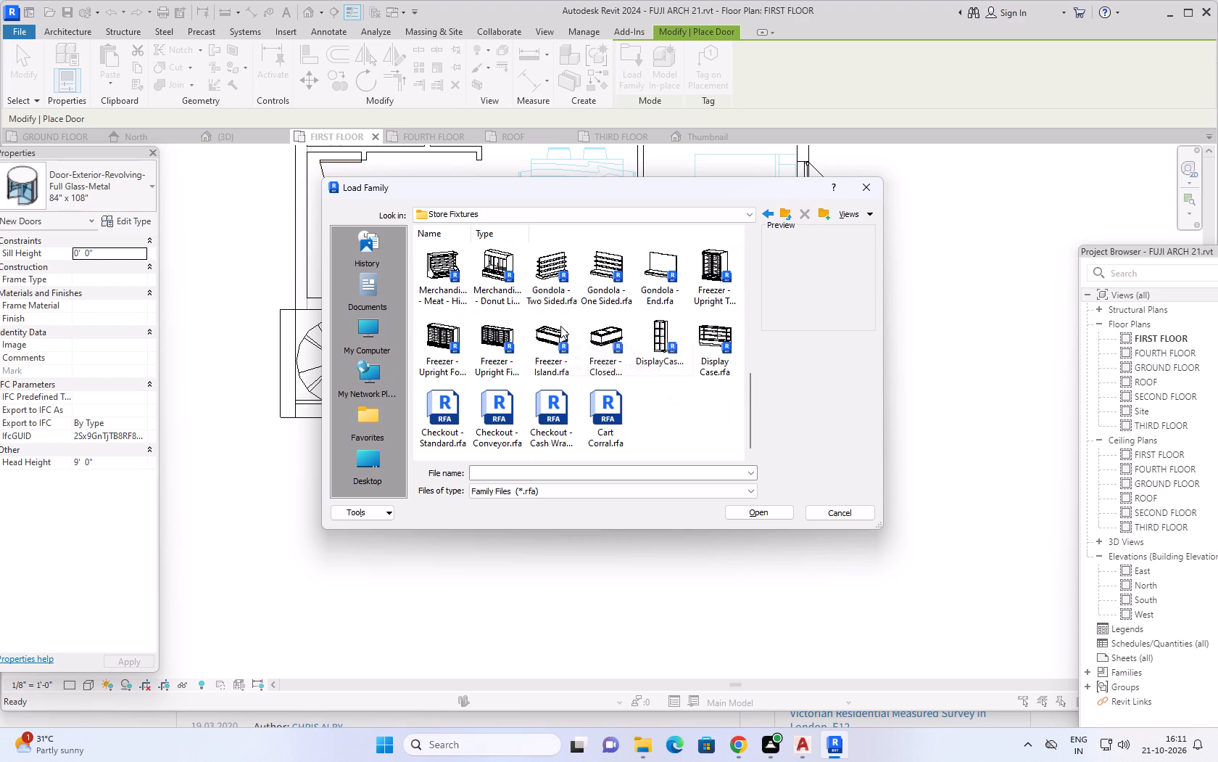
scroll(560, 326, "up", 11)
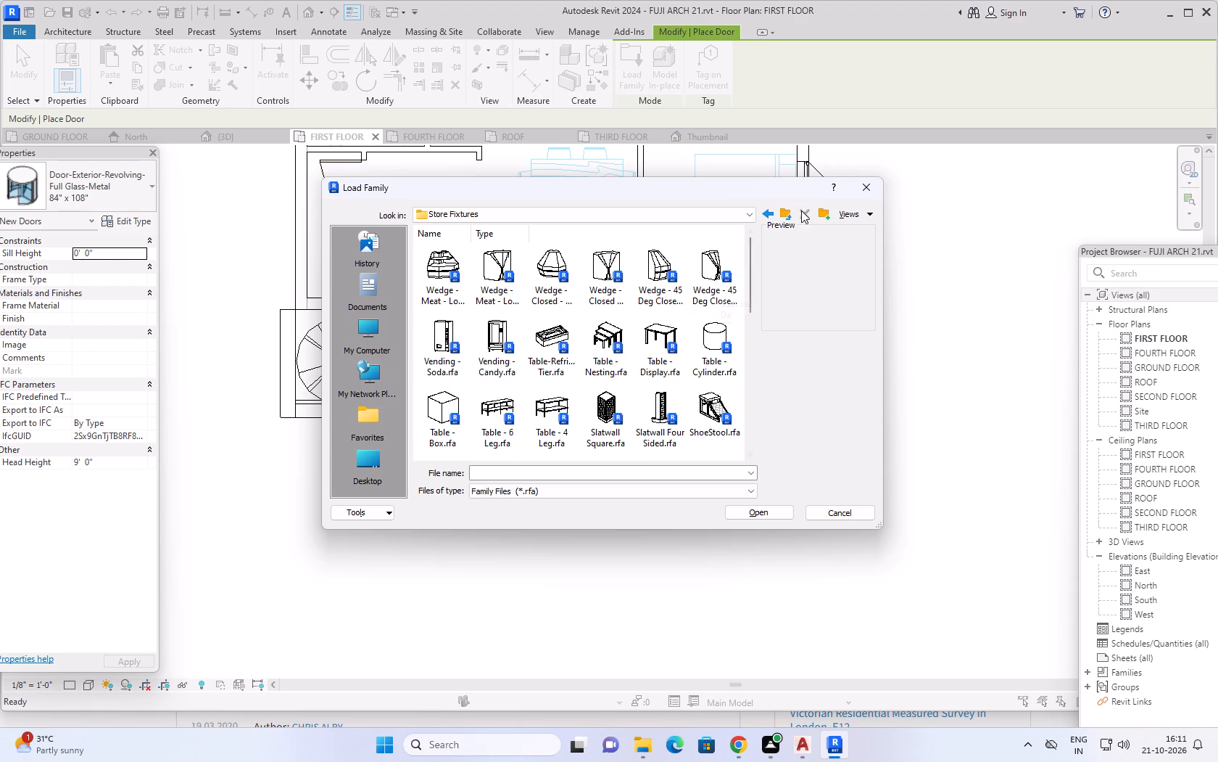
Look through the Lab, Food Service and Classroom-Library folders of Specialty Equipment for a family suited to the balcony.
left_click(783, 209)
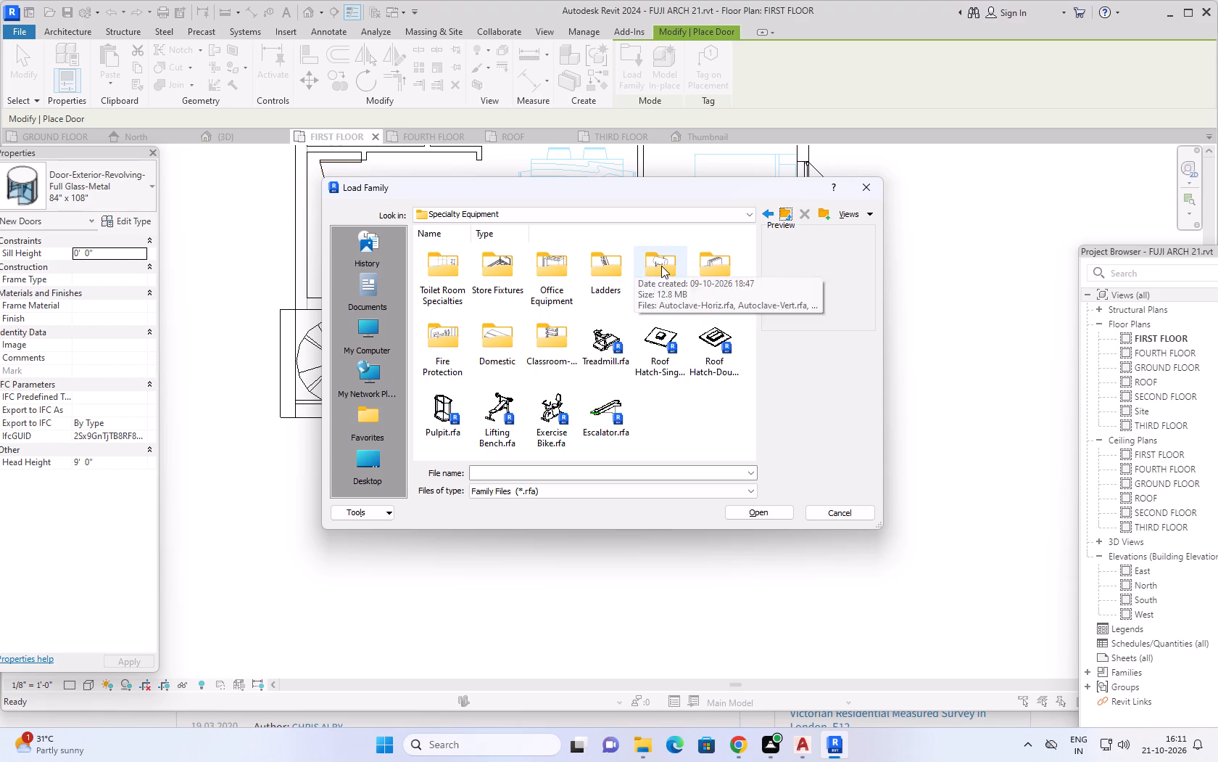
double_click(662, 266)
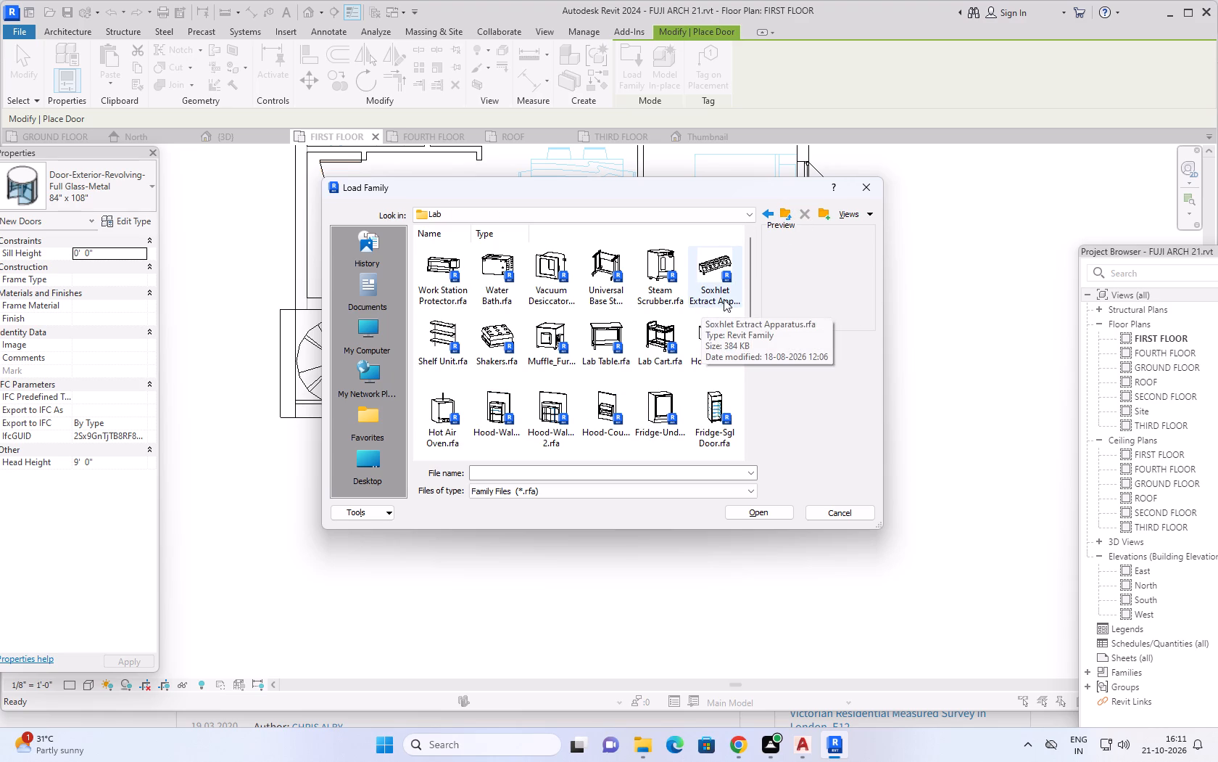
left_click(787, 213)
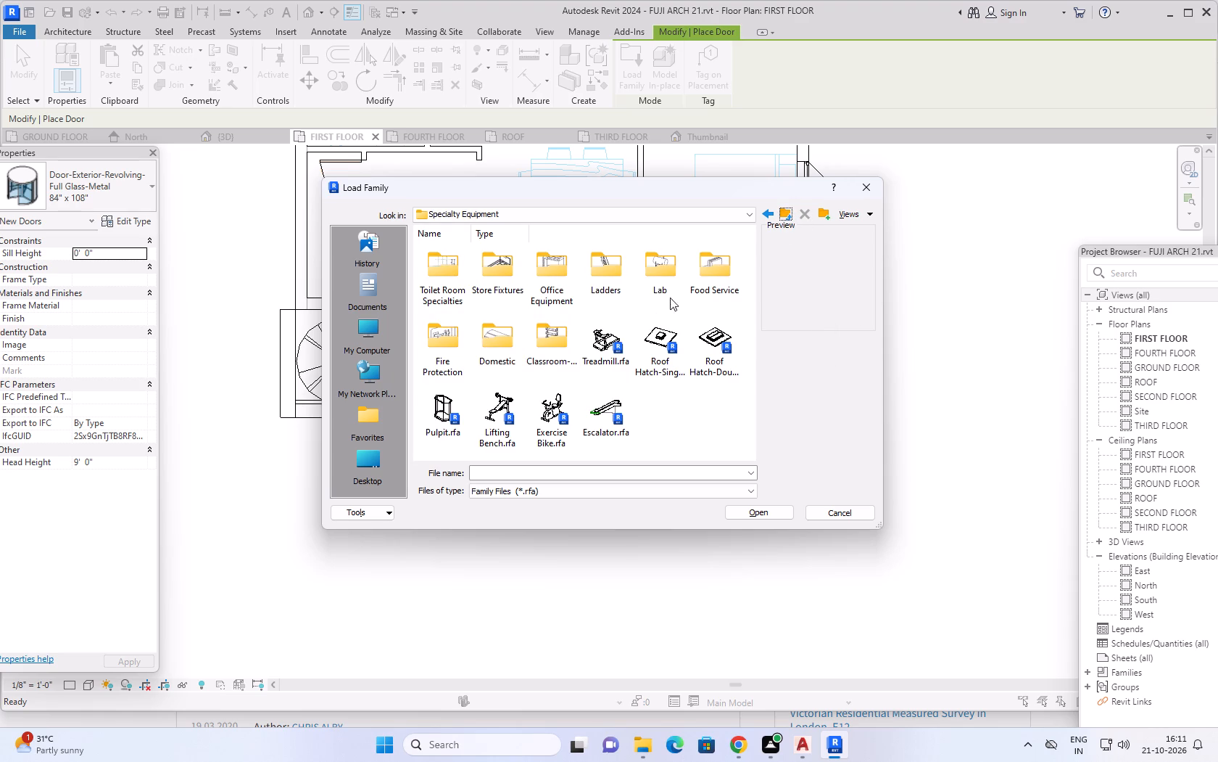
left_click(716, 271)
double_click(716, 271)
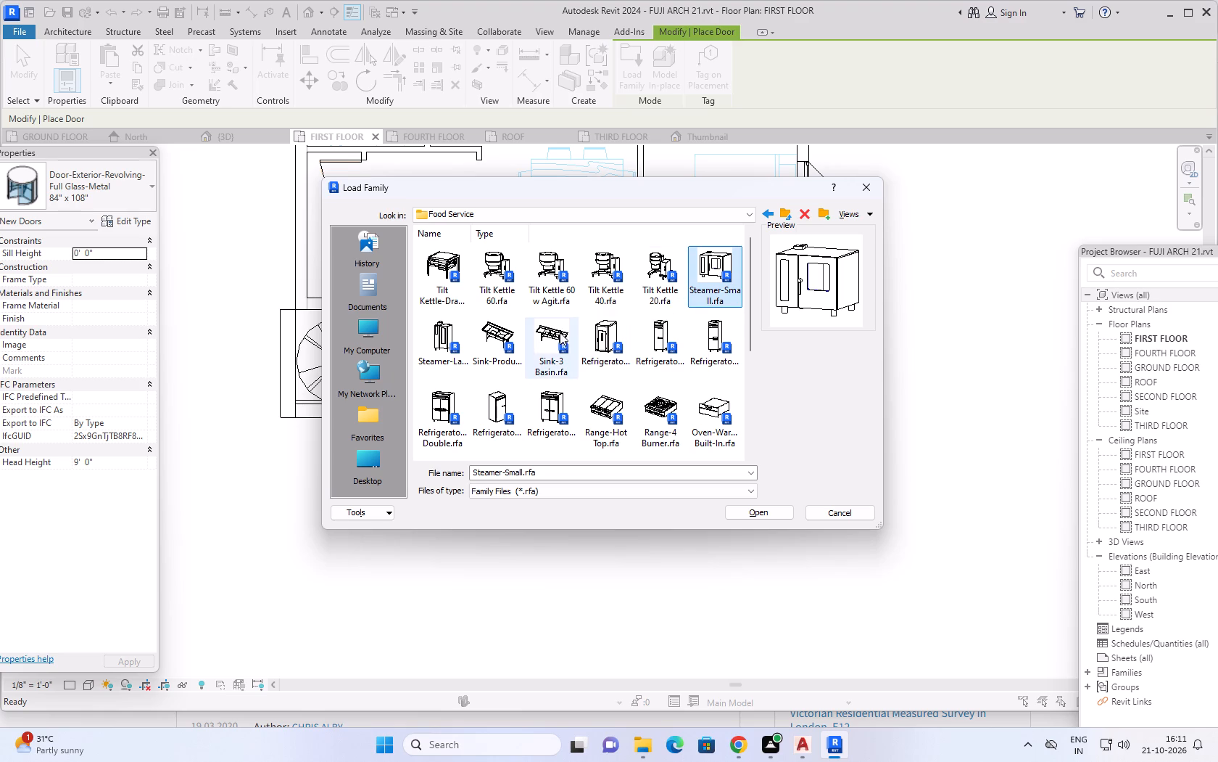
left_click(502, 269)
left_click(551, 269)
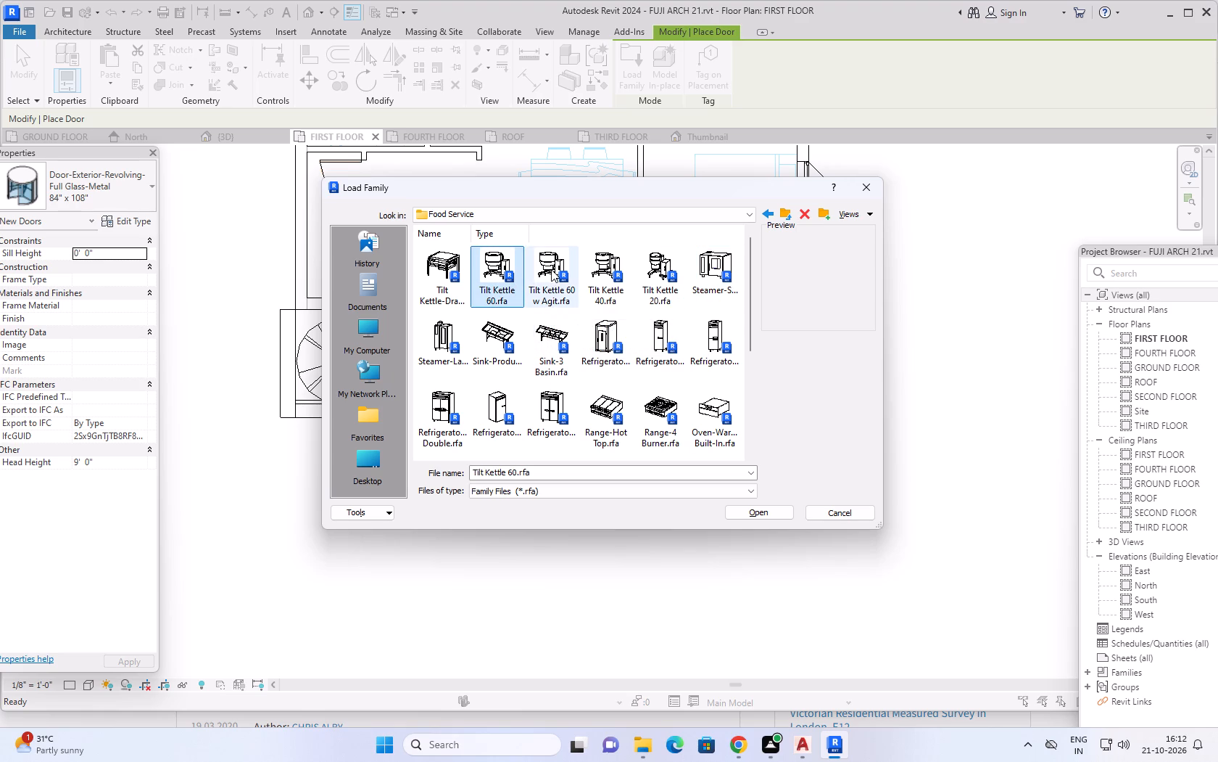
scroll(600, 307, "down", 1)
scroll(599, 321, "up", 3)
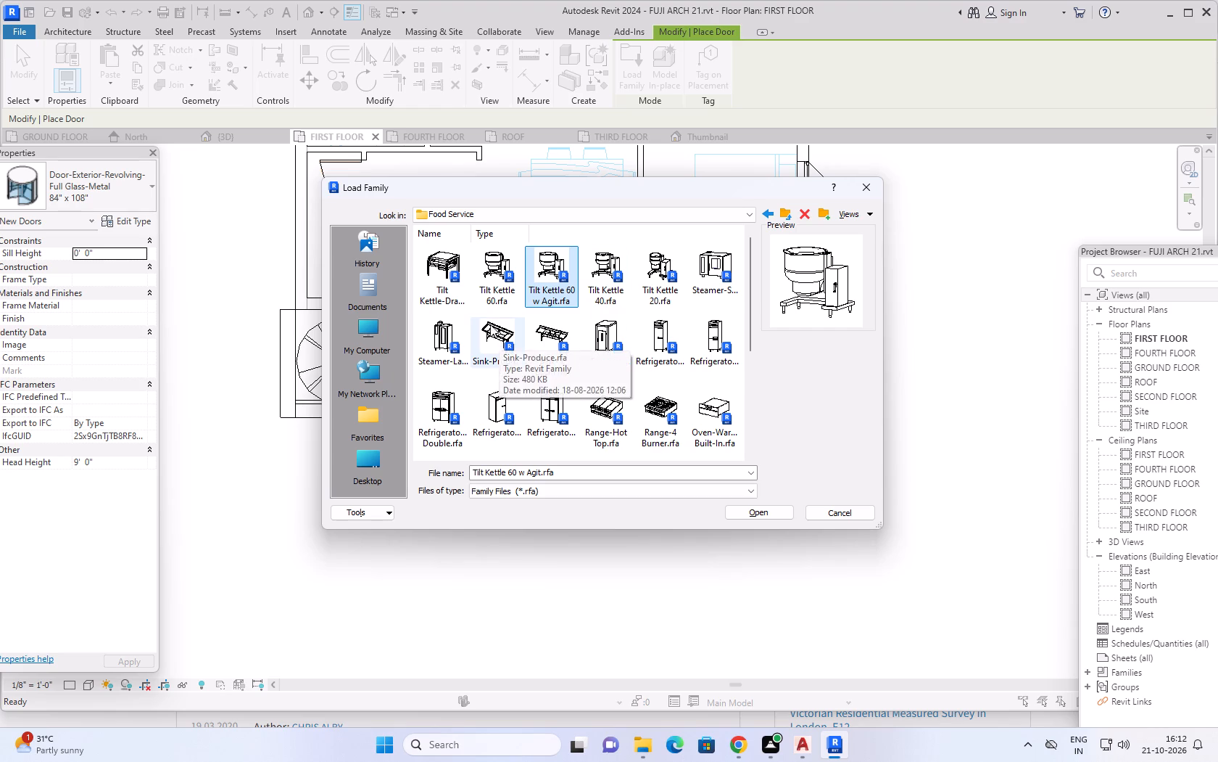
left_click(444, 274)
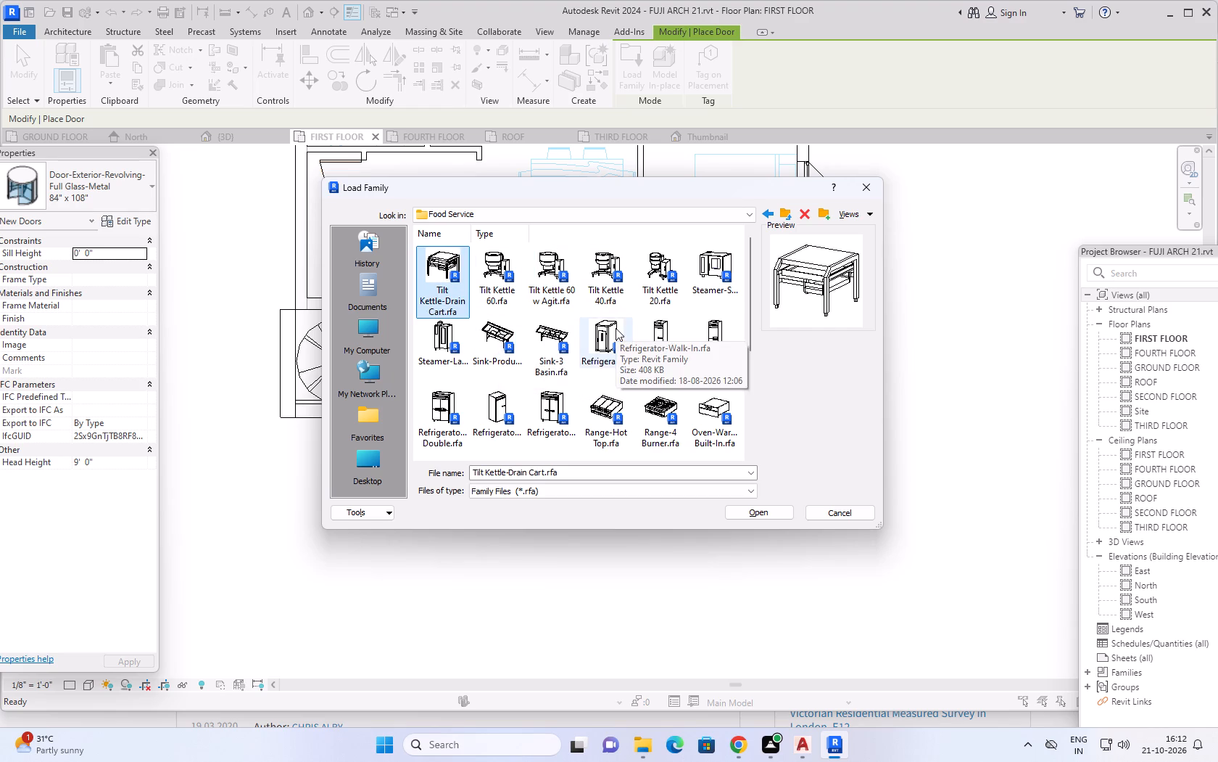
scroll(616, 328, "down", 1)
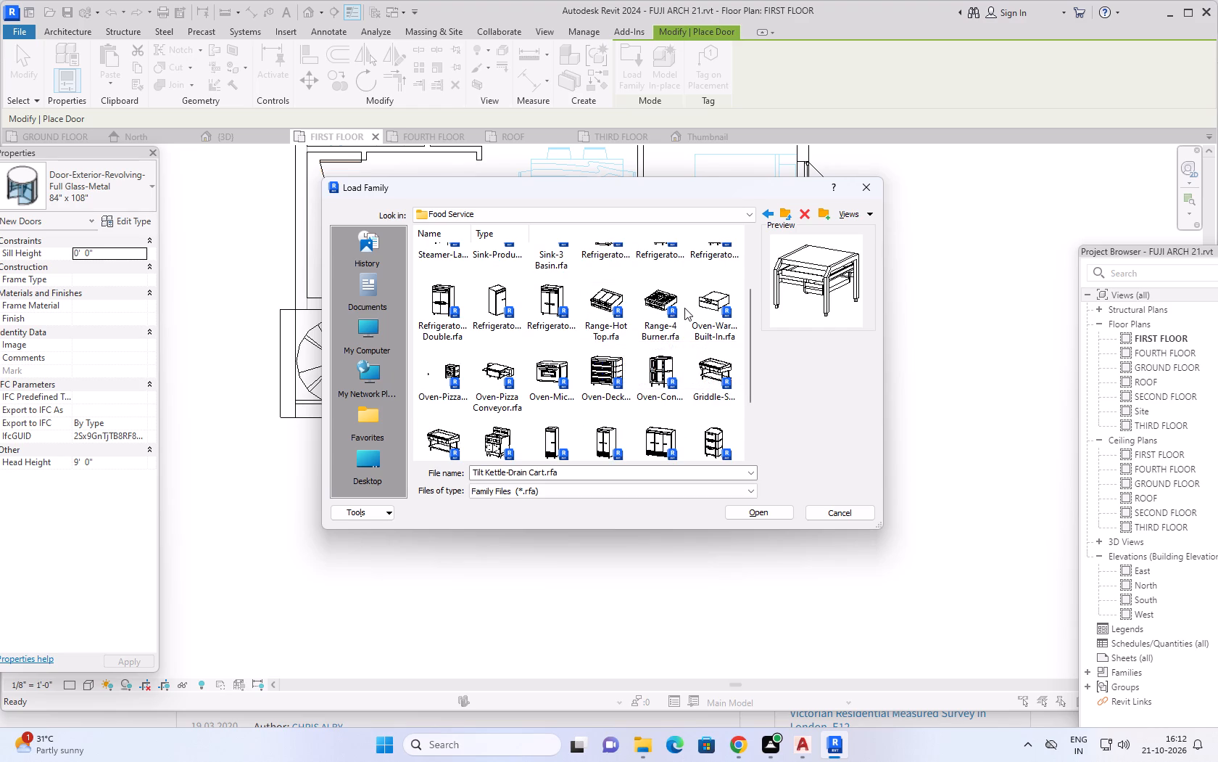
scroll(581, 332, "down", 1)
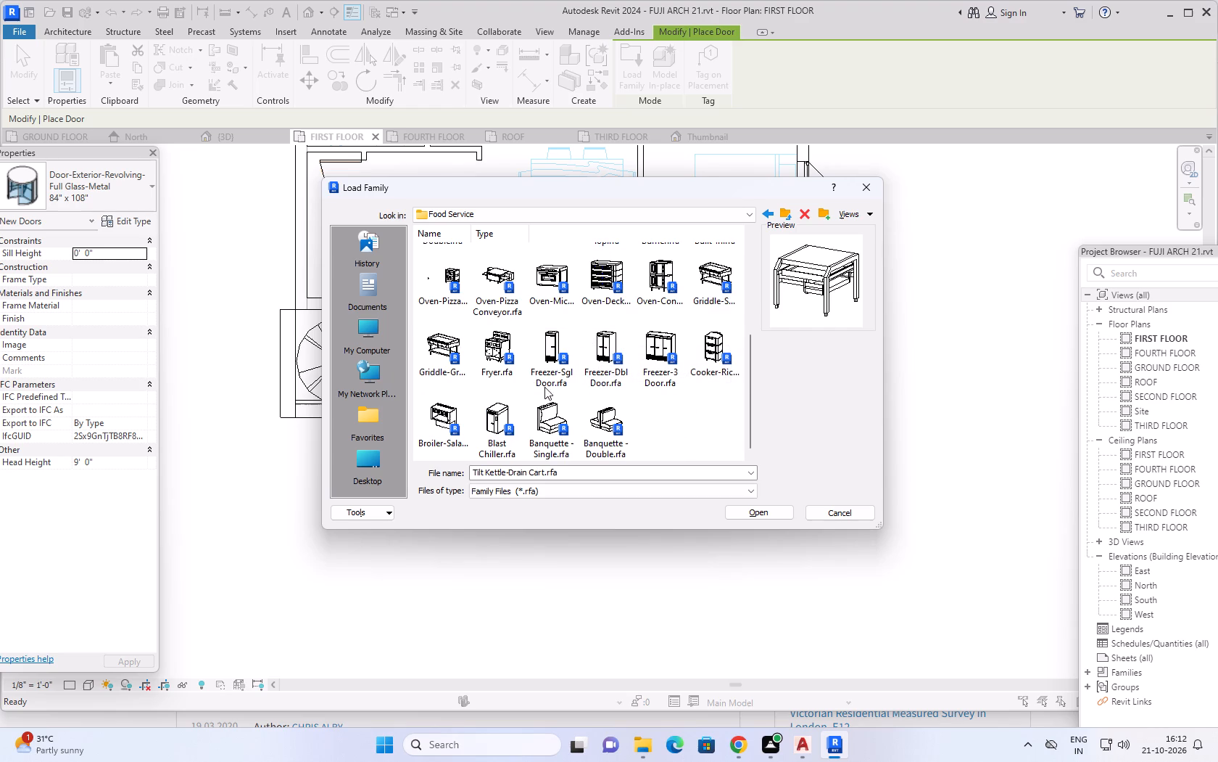
left_click(787, 212)
scroll(667, 345, "down", 1)
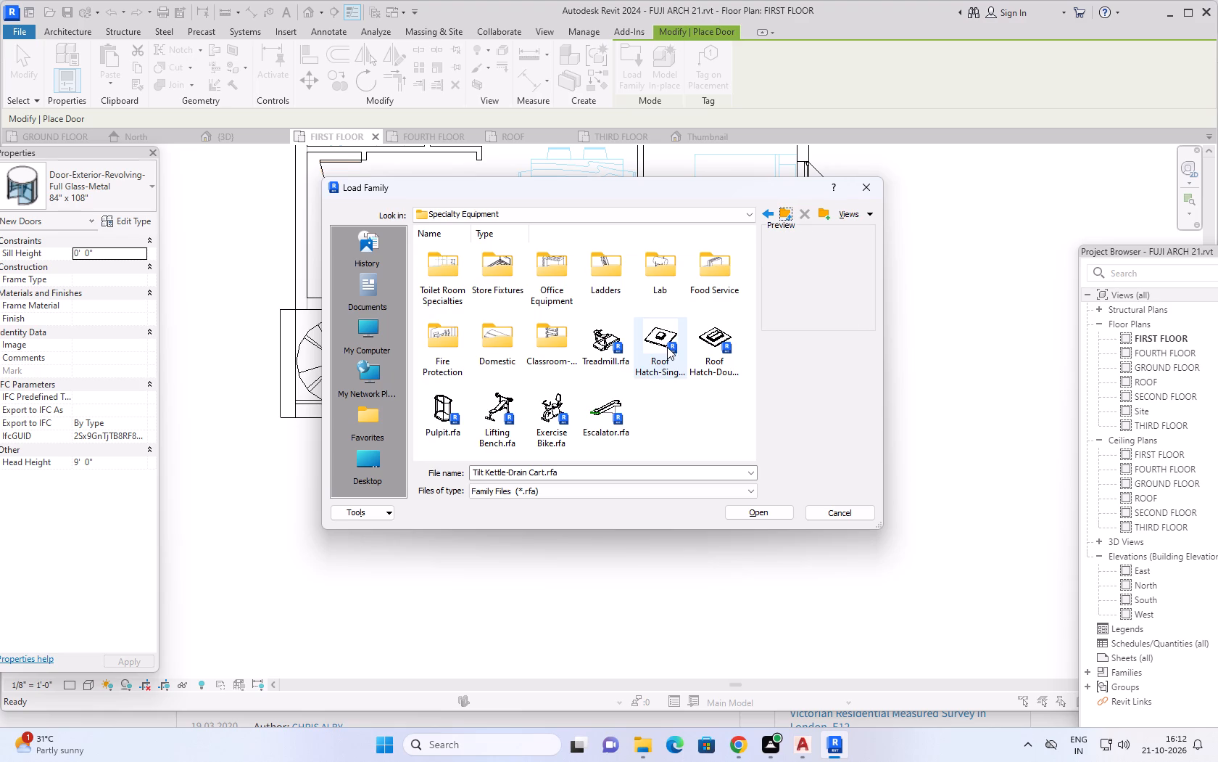
scroll(667, 347, "down", 2)
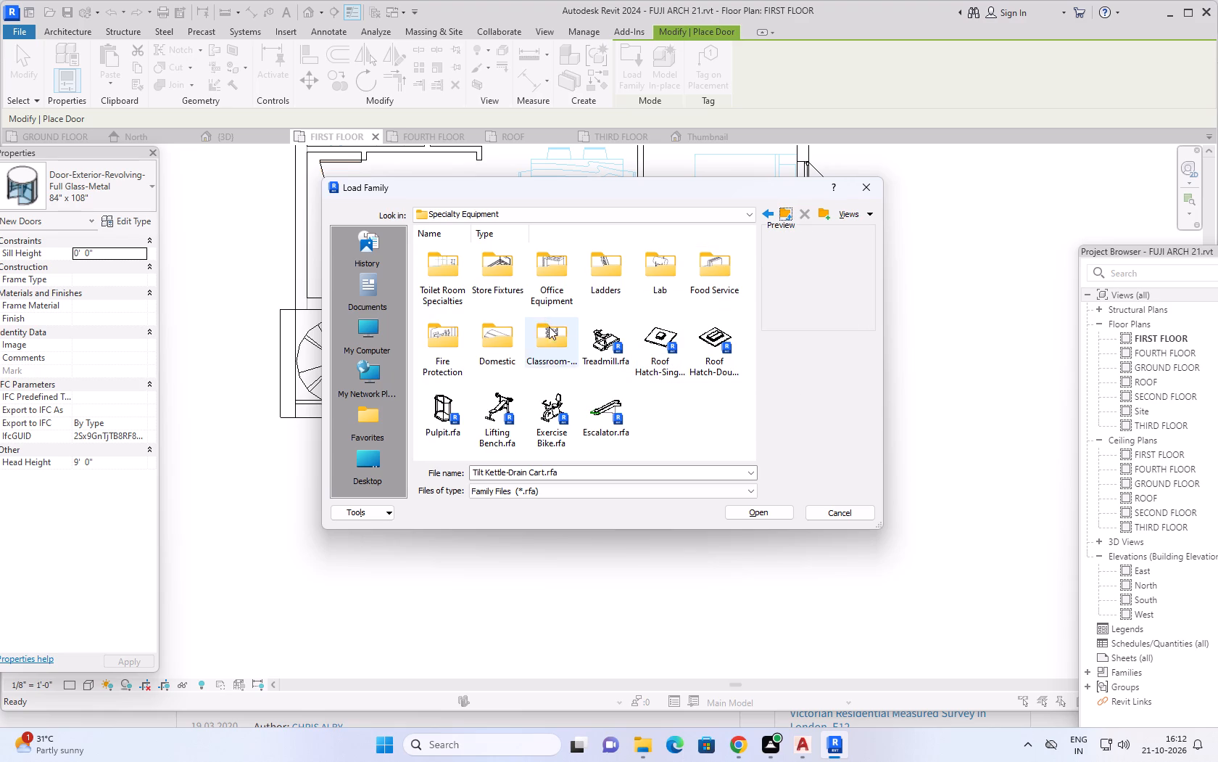
double_click(549, 327)
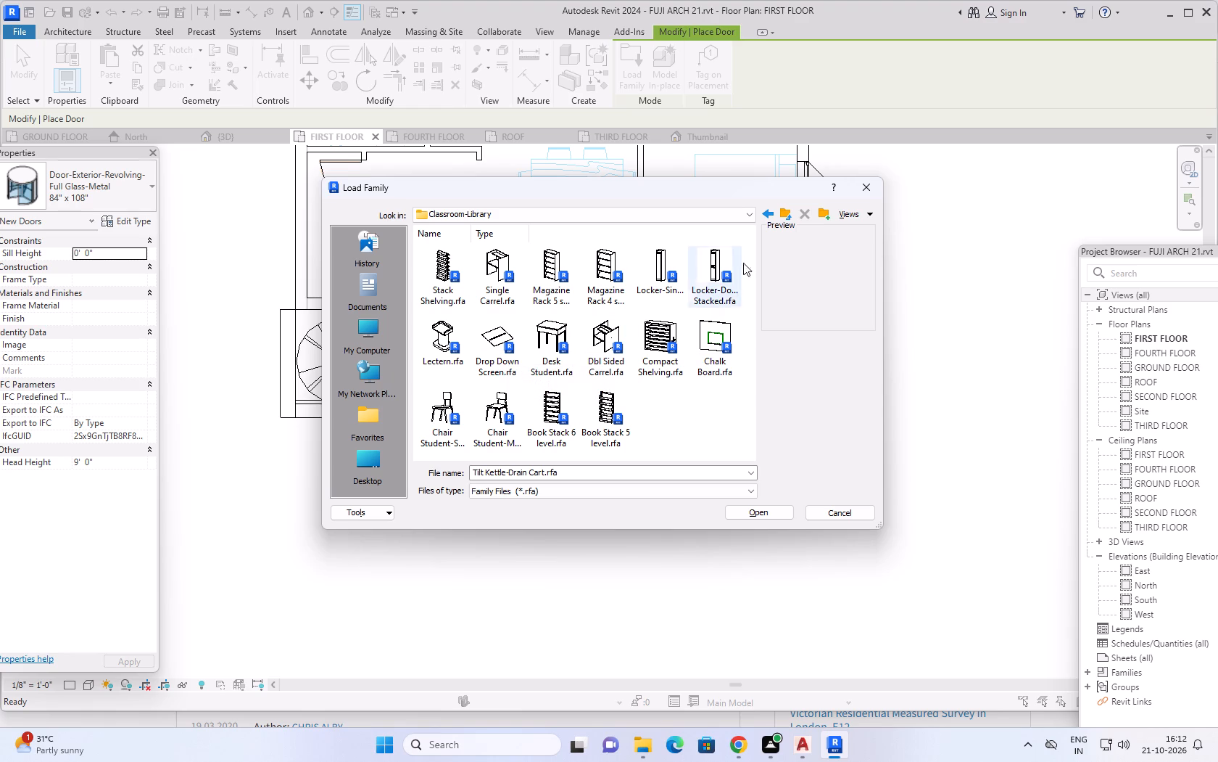
left_click(783, 214)
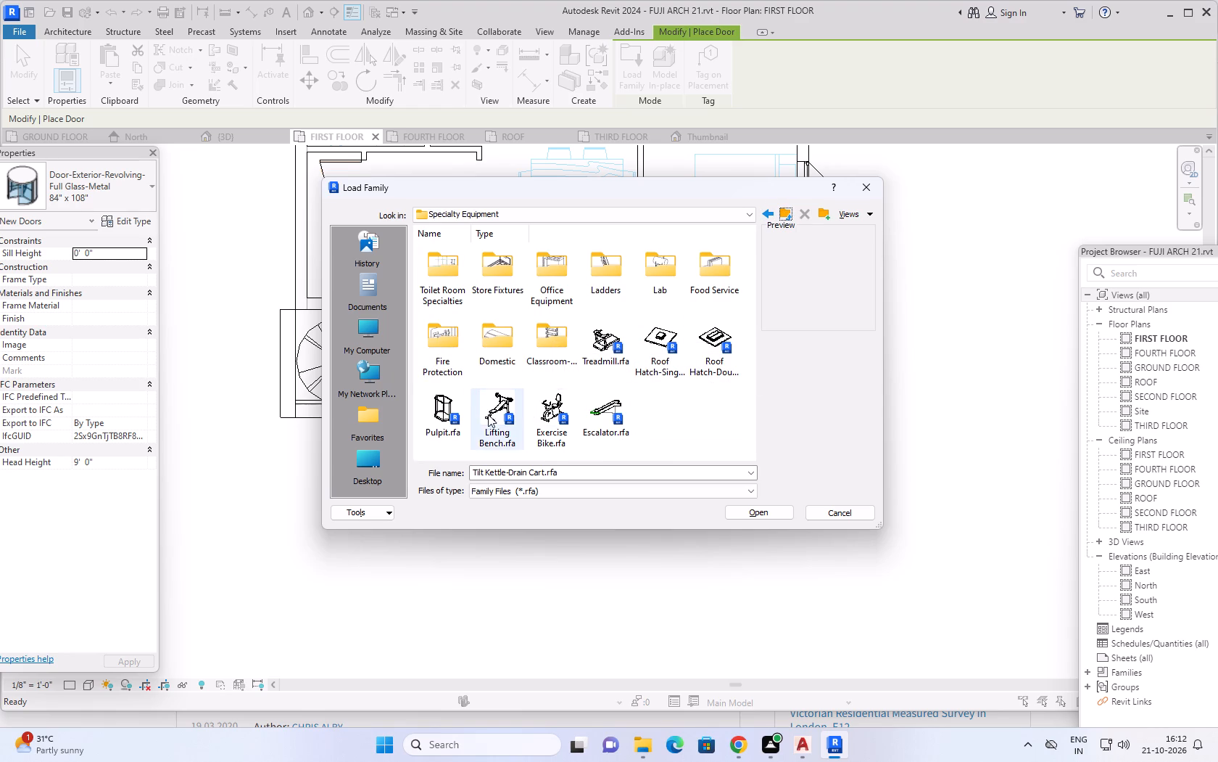
Load the RPC Chair family from the Entourage folder of the US library and leave door placement.
left_click(789, 211)
scroll(701, 344, "down", 1)
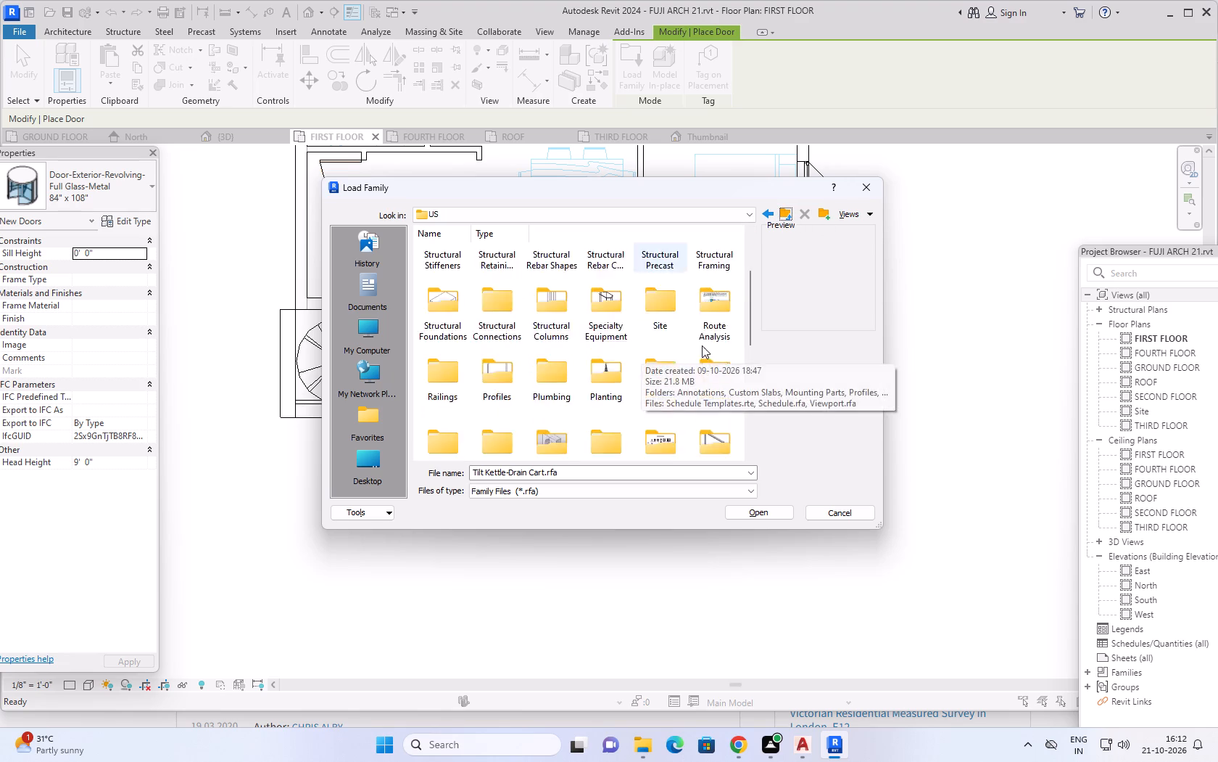
scroll(702, 345, "down", 1)
scroll(629, 350, "down", 5)
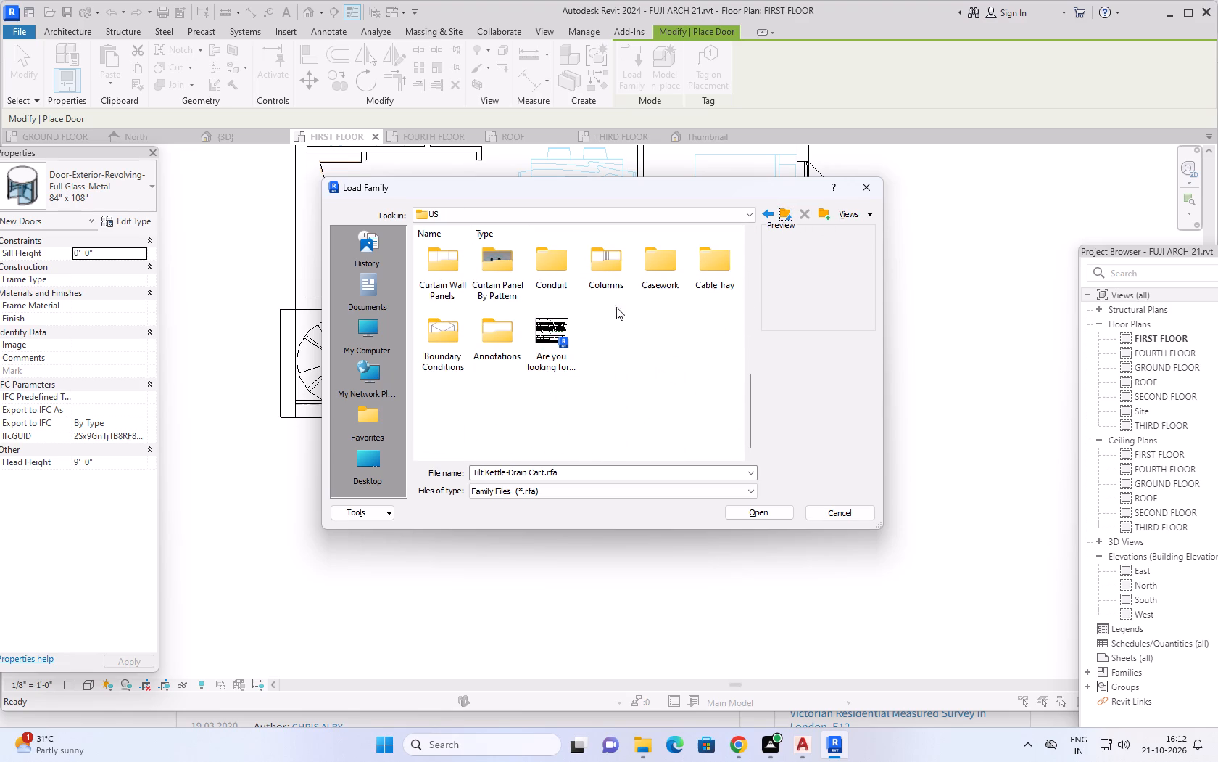
scroll(615, 357, "up", 1)
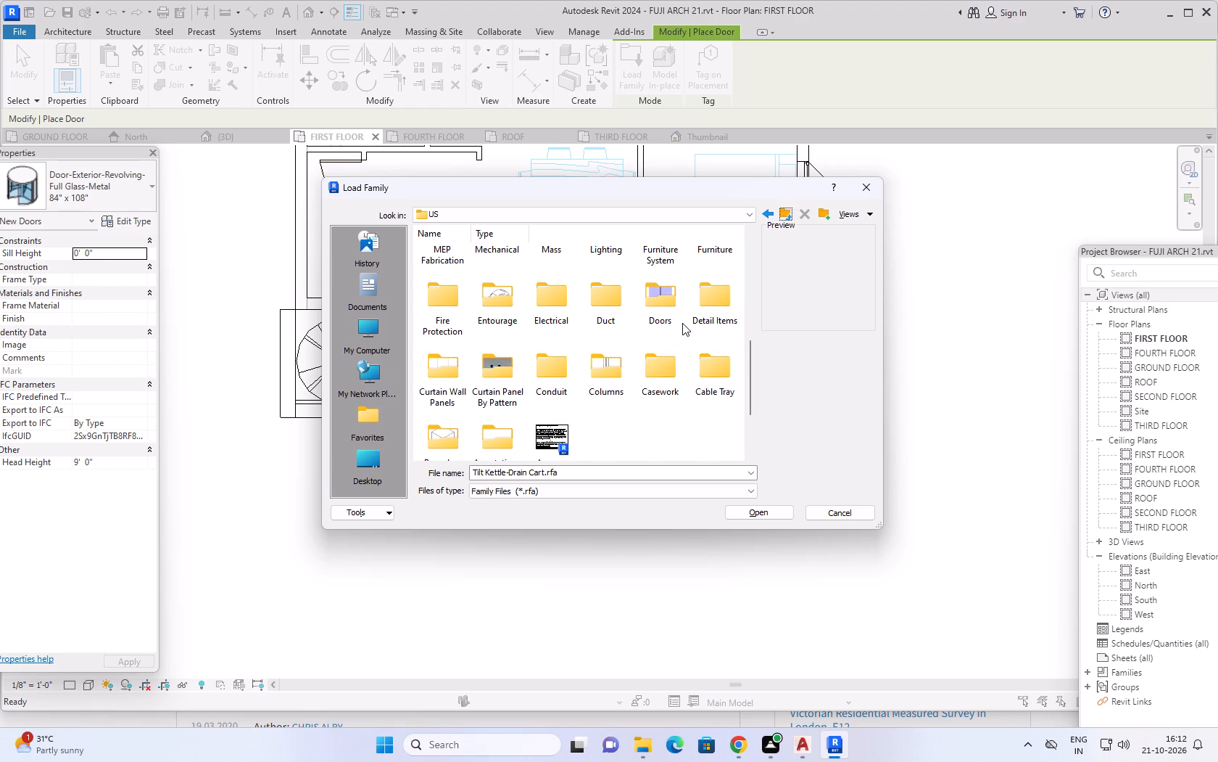
scroll(682, 323, "up", 1)
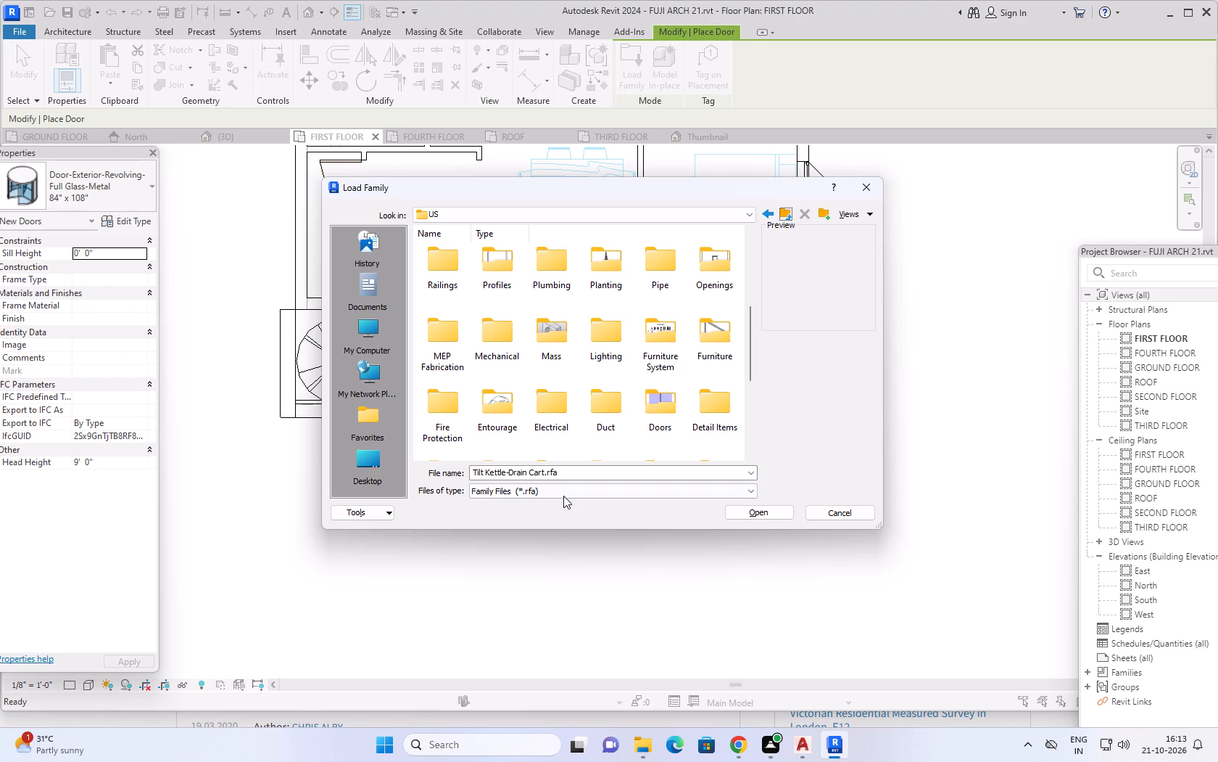
double_click(508, 404)
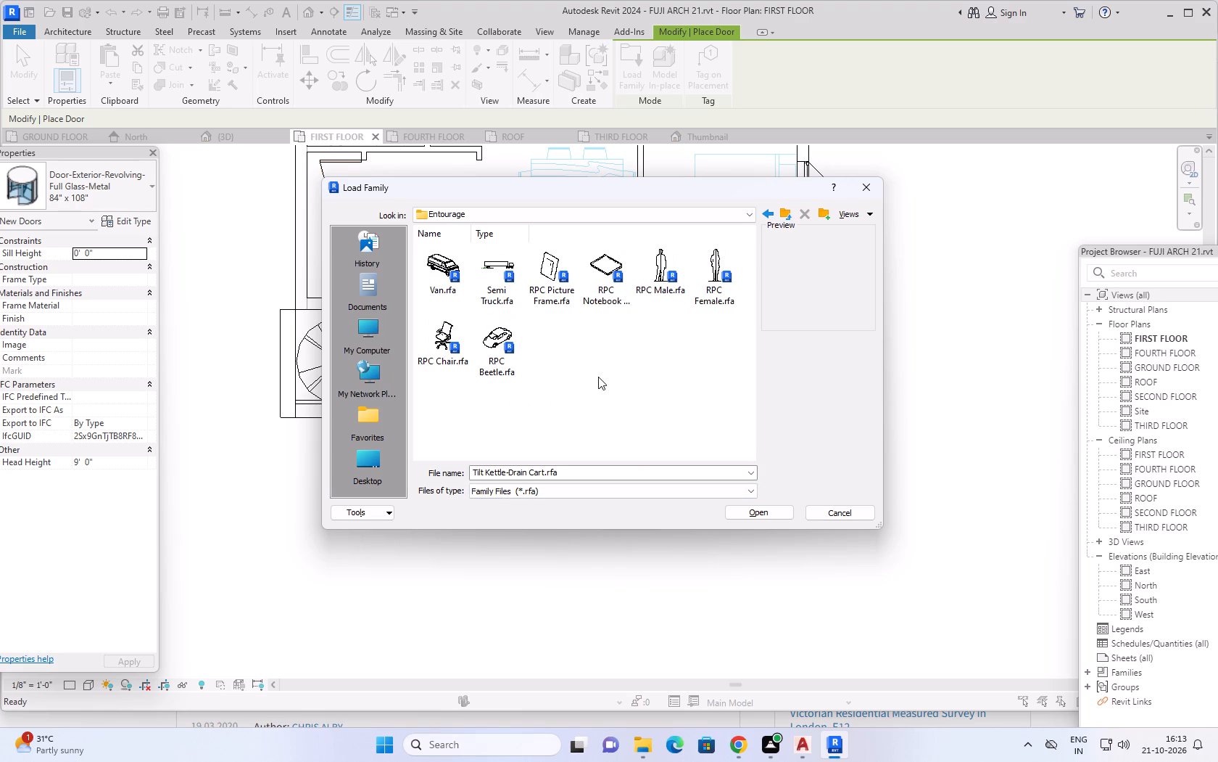
left_click(436, 341)
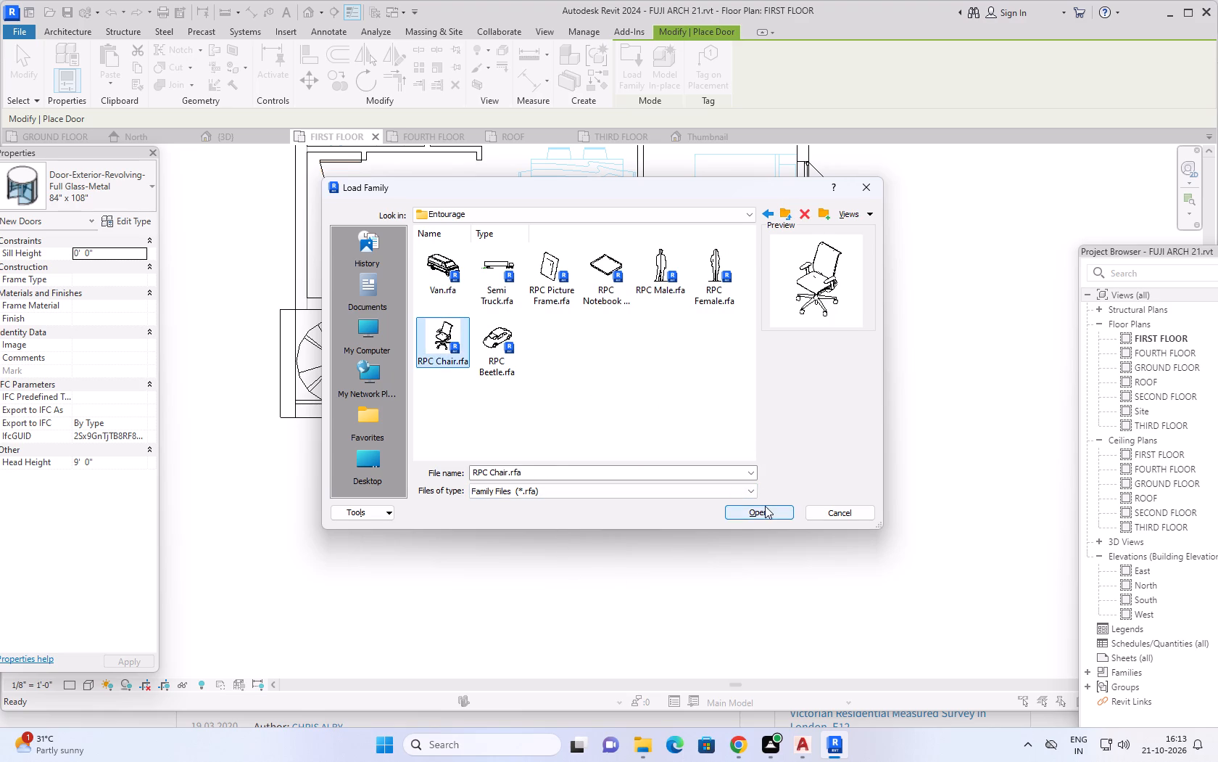
left_click(765, 506)
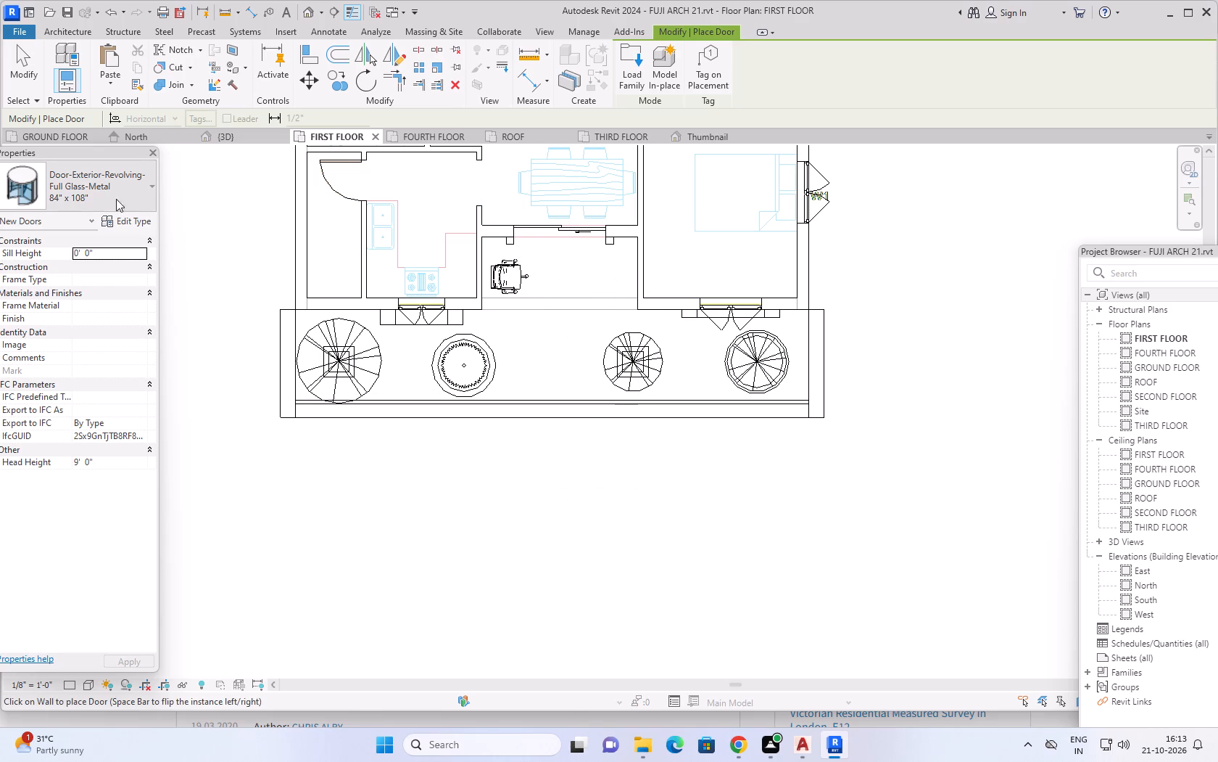
key("Escape")
key("Escape")
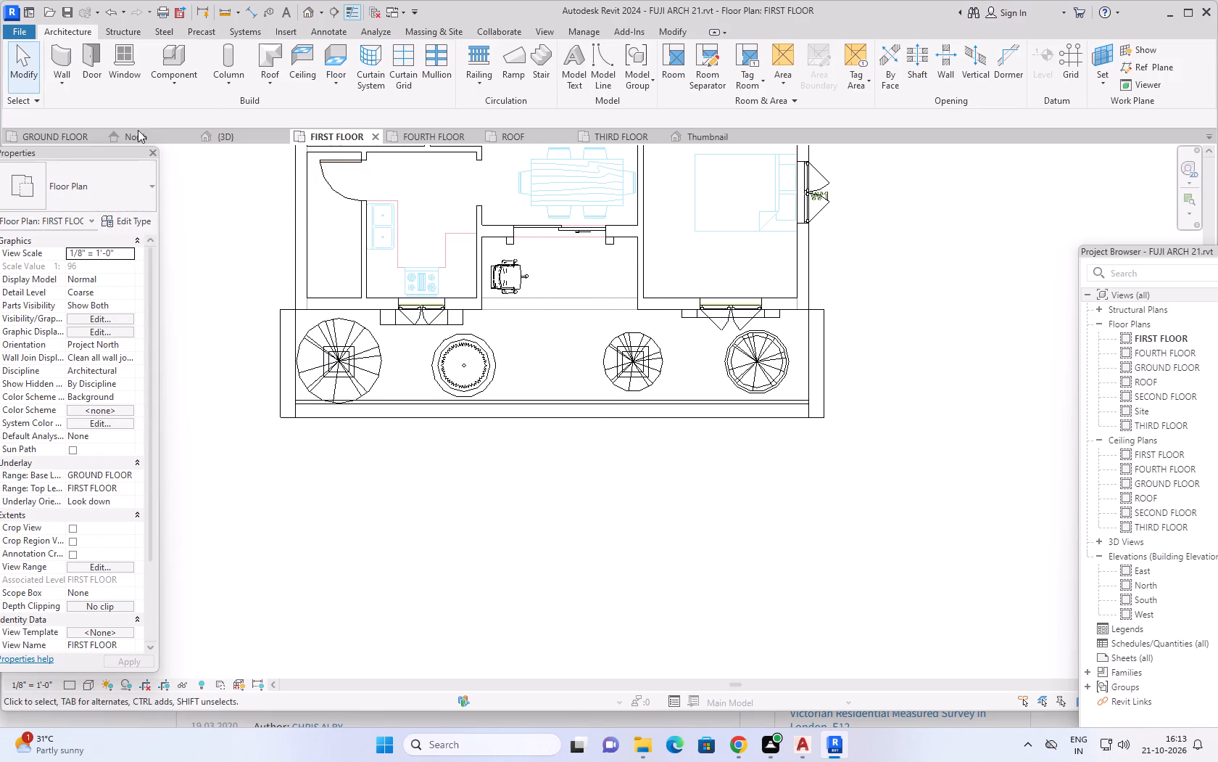
key("Escape")
key("Escape")
Place a Steelcase Leap Chair site component, turned three quarter turns, opposite the Think Chair in the first-floor balcony recess, 2'-0" from the side wall.
left_click(434, 29)
left_click(426, 57)
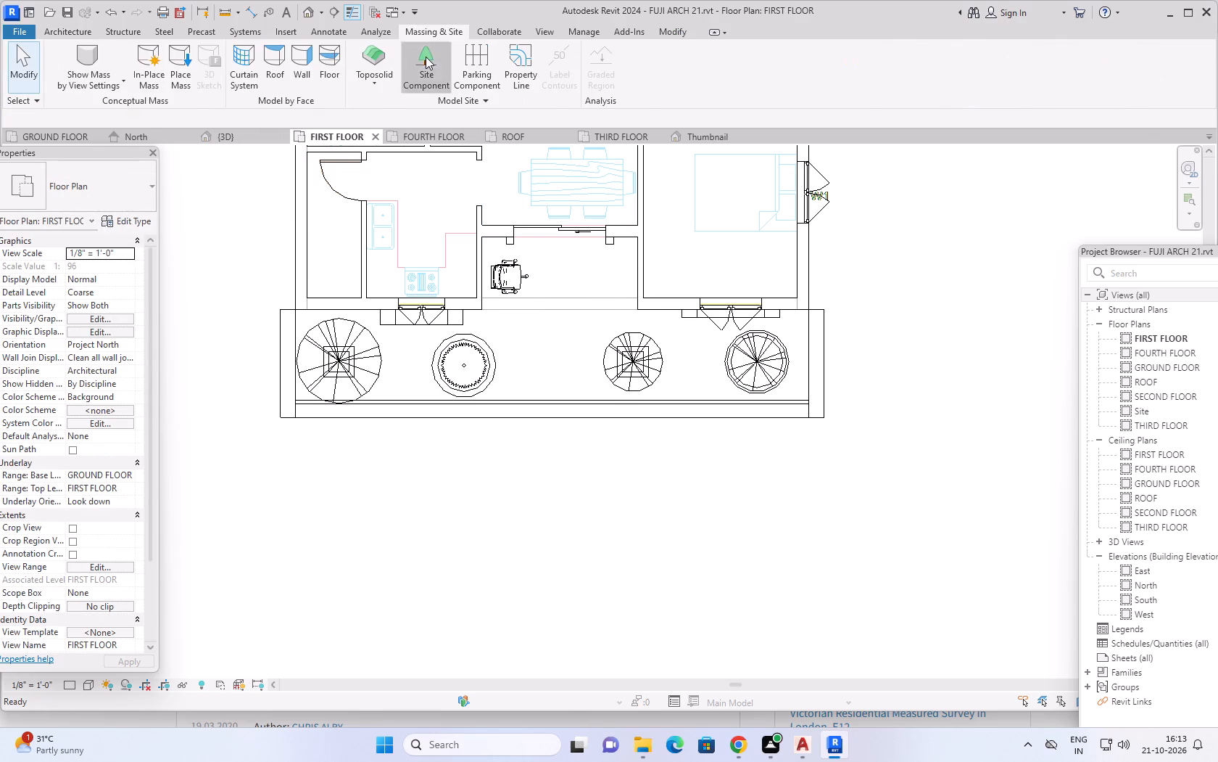
left_click(142, 187)
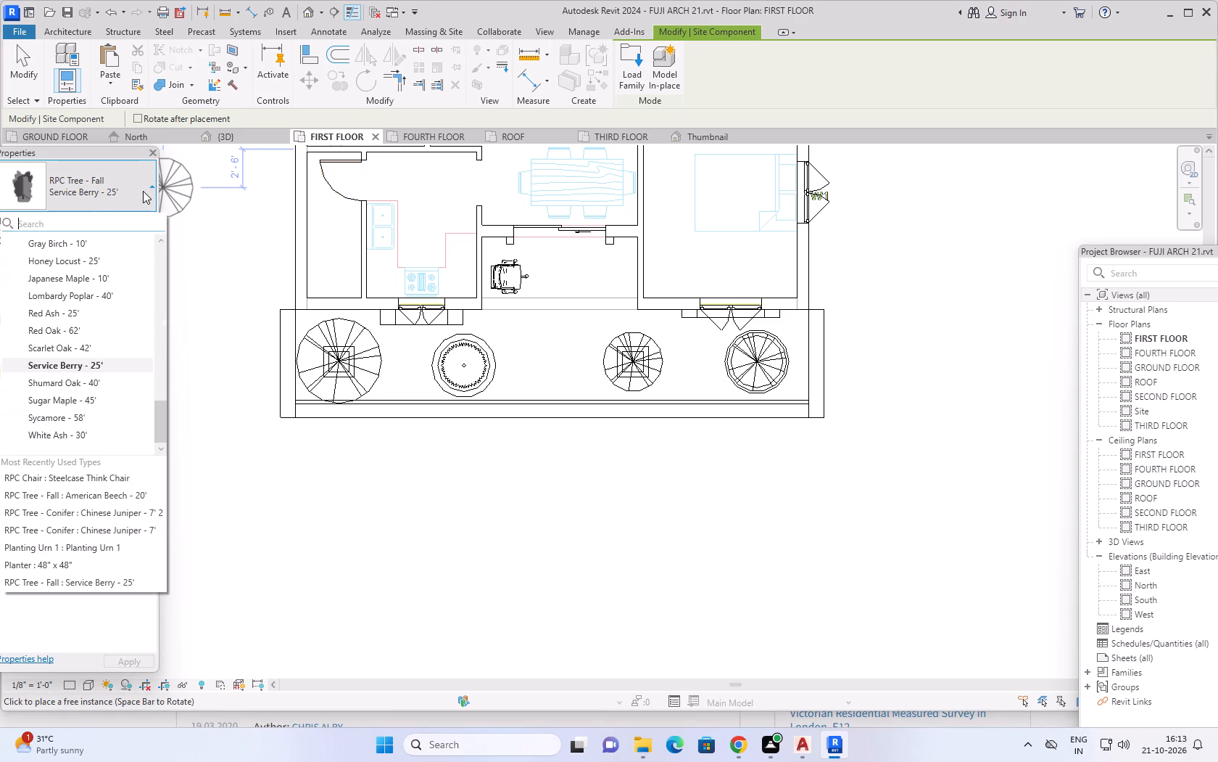
scroll(99, 289, "up", 15)
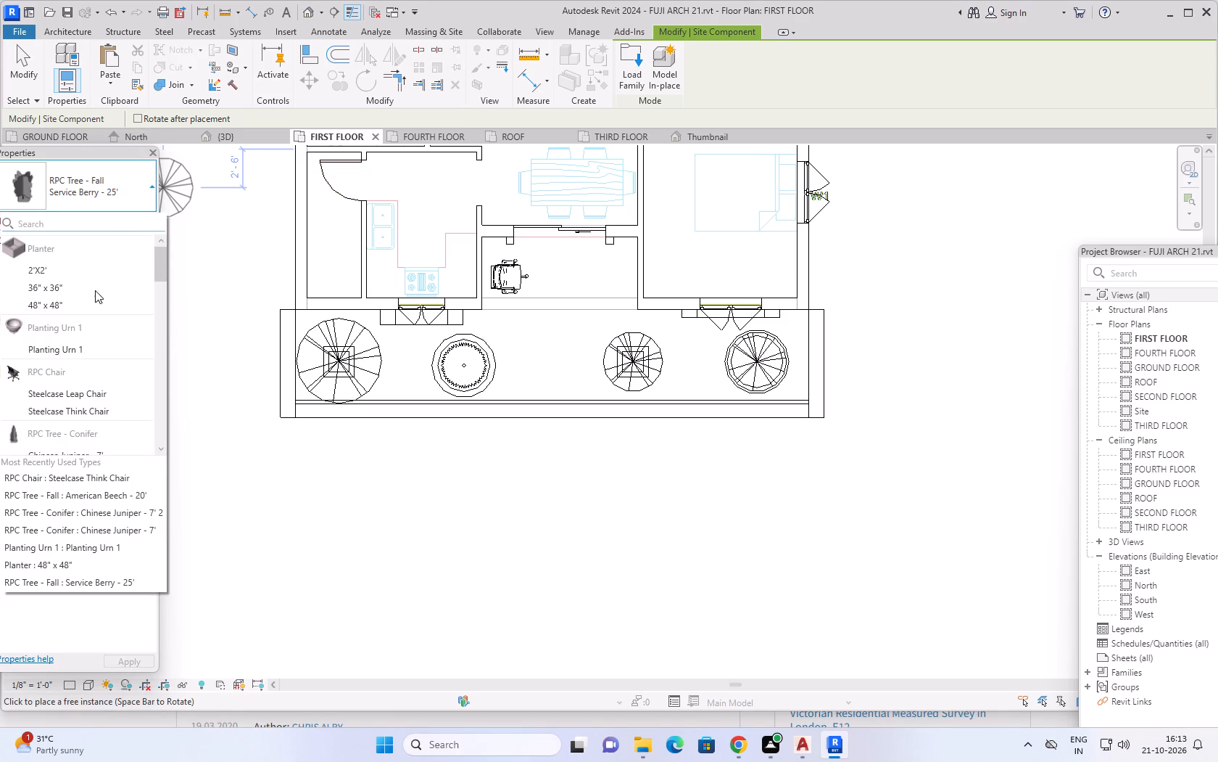
scroll(95, 290, "up", 7)
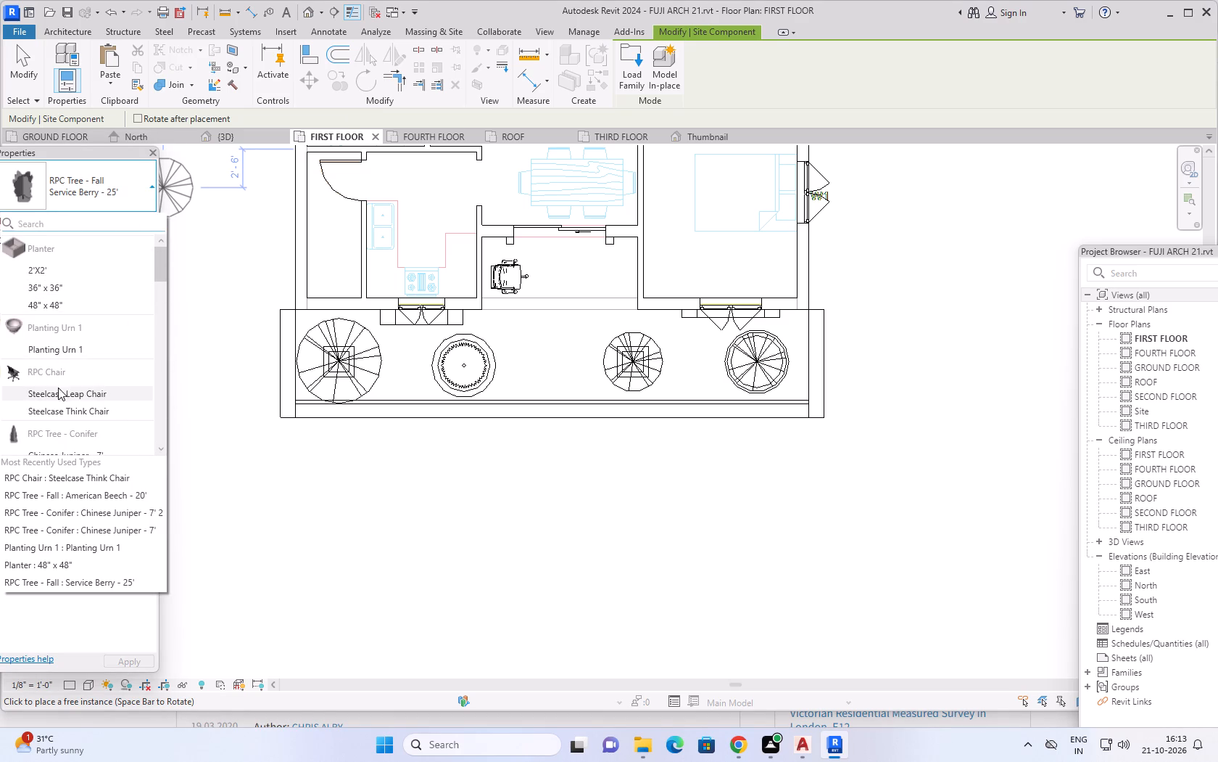
left_click(58, 391)
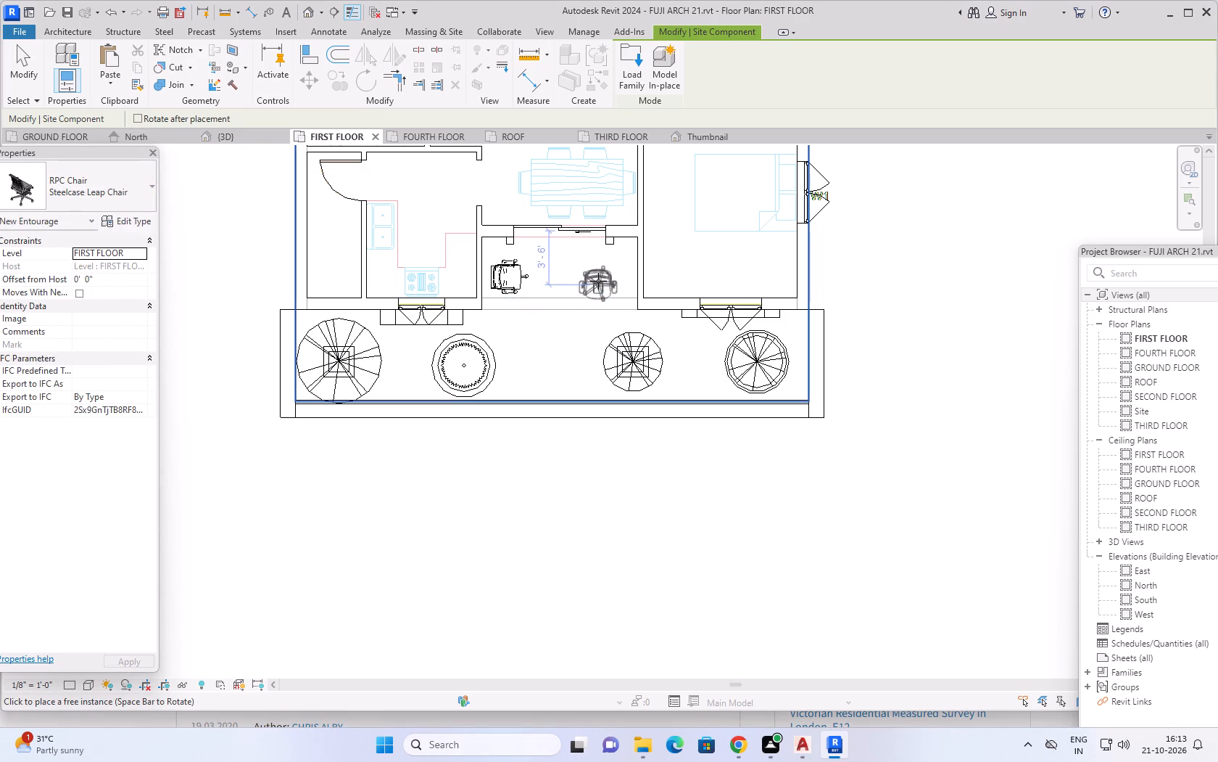
key("space")
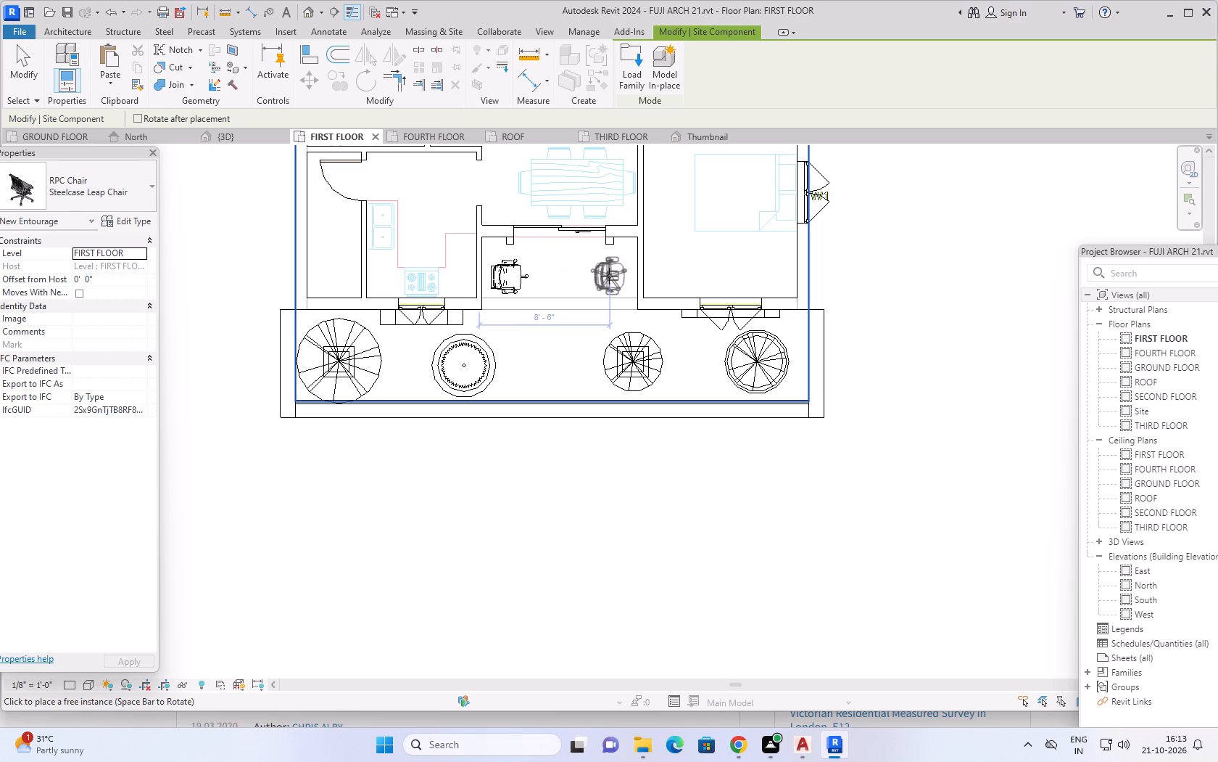
key("space")
key("space")
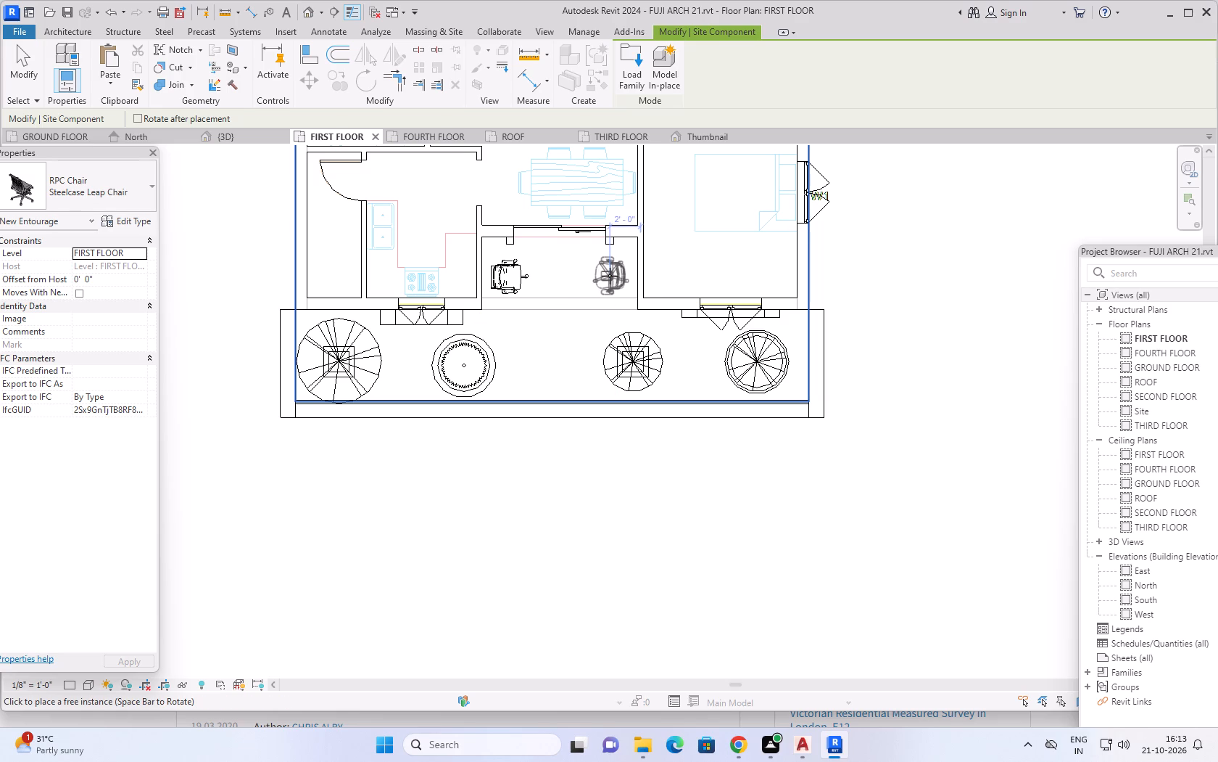
left_click(610, 276)
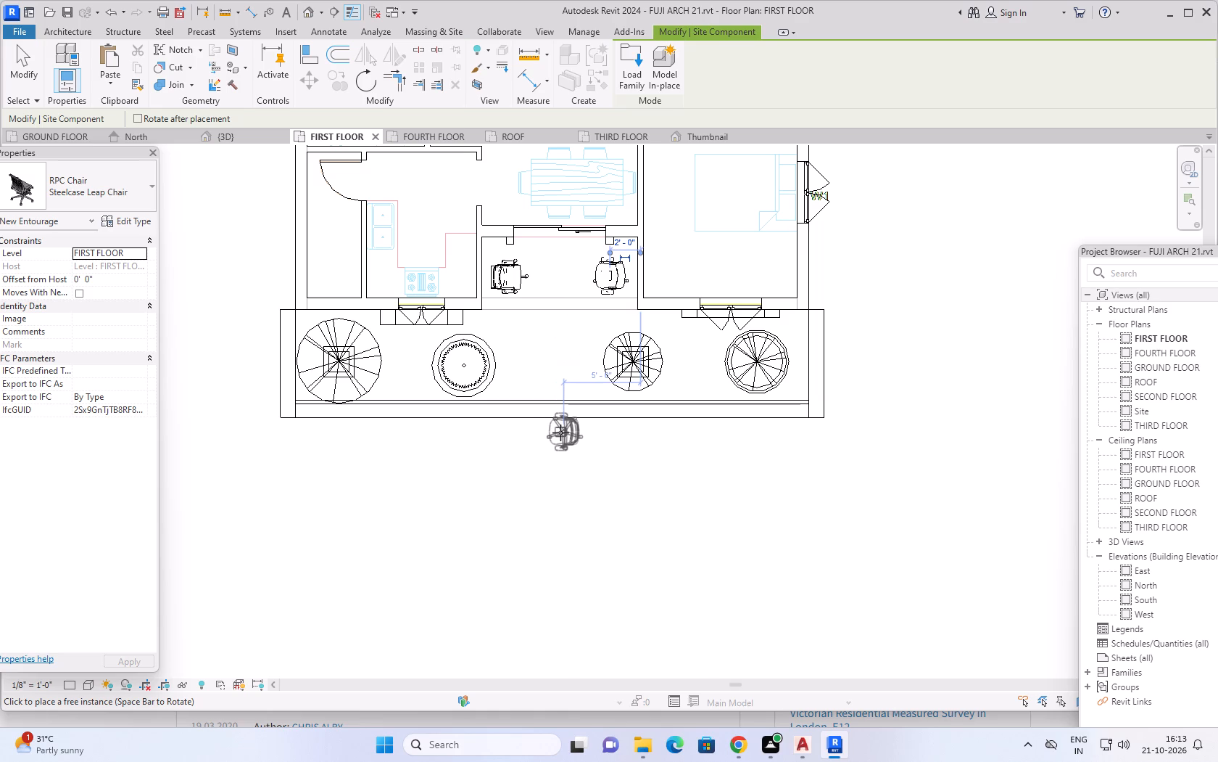
key("Escape")
key("Escape")
scroll(554, 373, "up", 3)
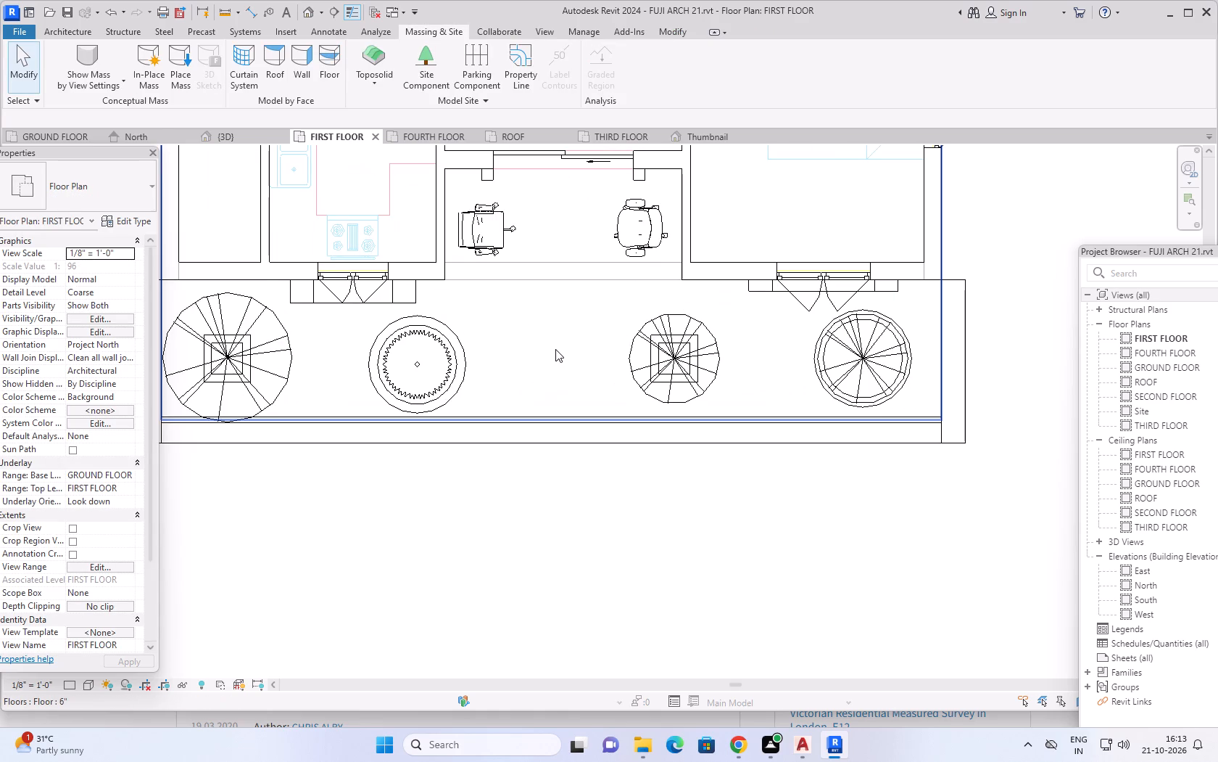
scroll(558, 330, "down", 1)
middle_click_drag(562, 316, 562, 341)
key("Escape")
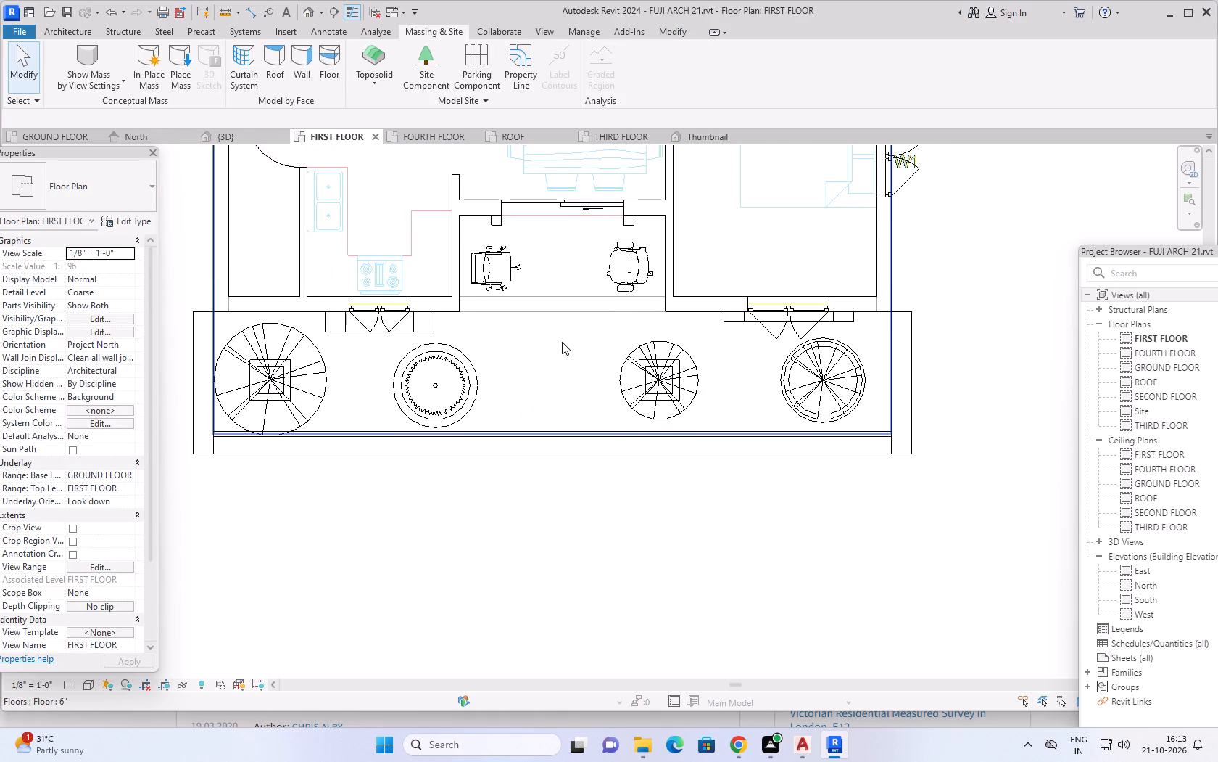
key("Escape")
Examine the two chairs and the planted first-floor balcony against the whole front facade in the 3D view.
left_click(236, 139)
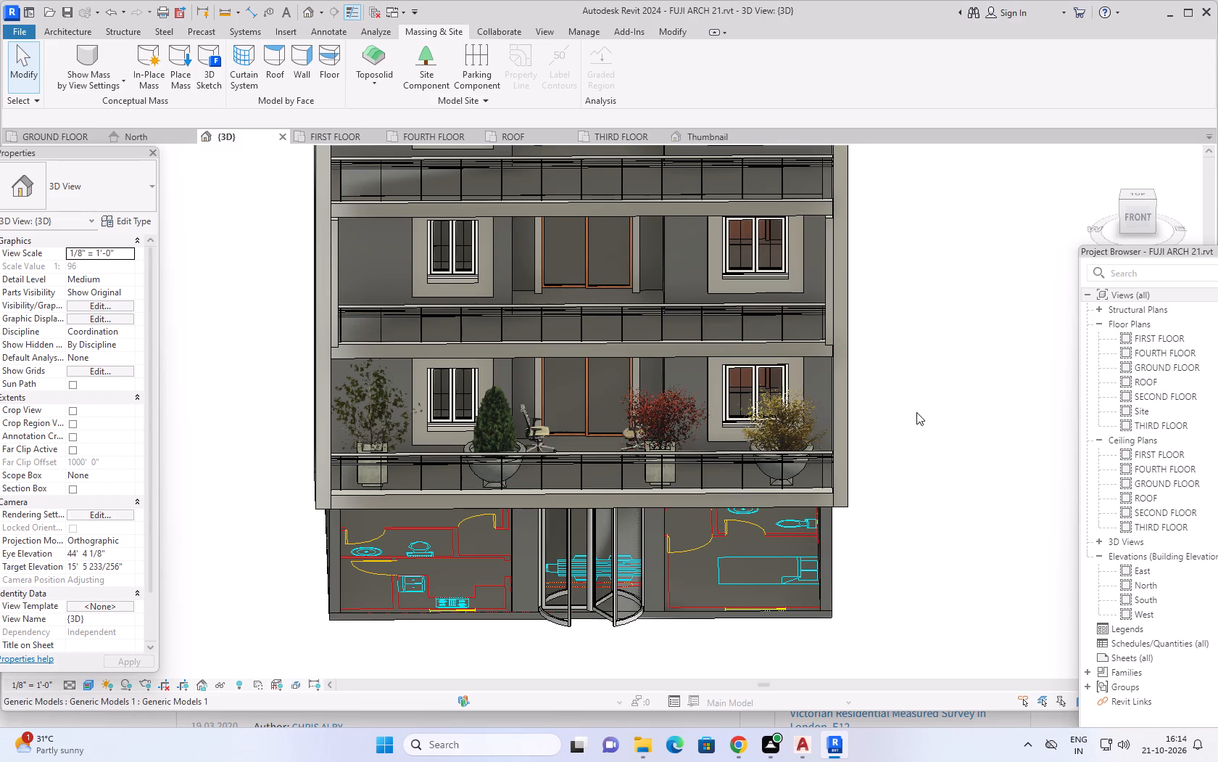
scroll(916, 414, "down", 2)
middle_click_drag(915, 358, 880, 392)
scroll(879, 391, "down", 1)
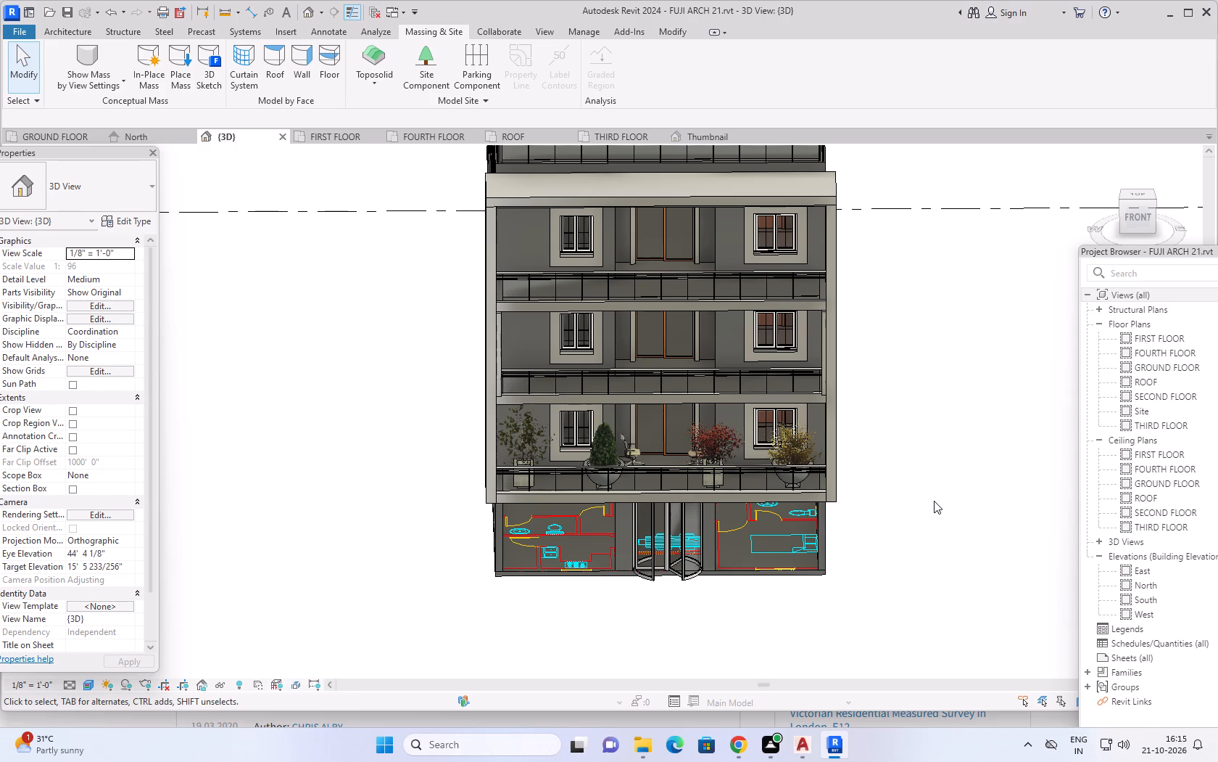
Examine the furnished first-floor balcony against the whole building in the 3D view, from the front, from above and from both sides.
scroll(926, 493, "down", 1)
middle_click_drag(930, 489, 853, 483)
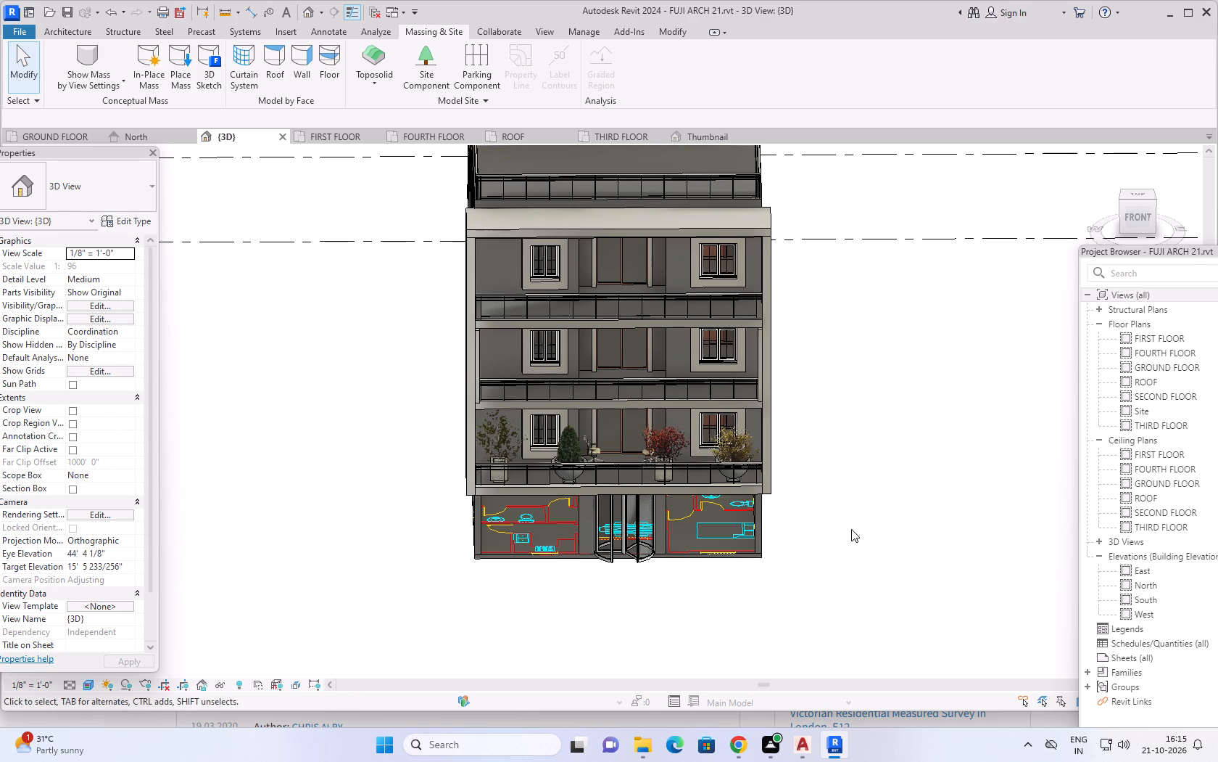
middle_click_drag(869, 459, 850, 498)
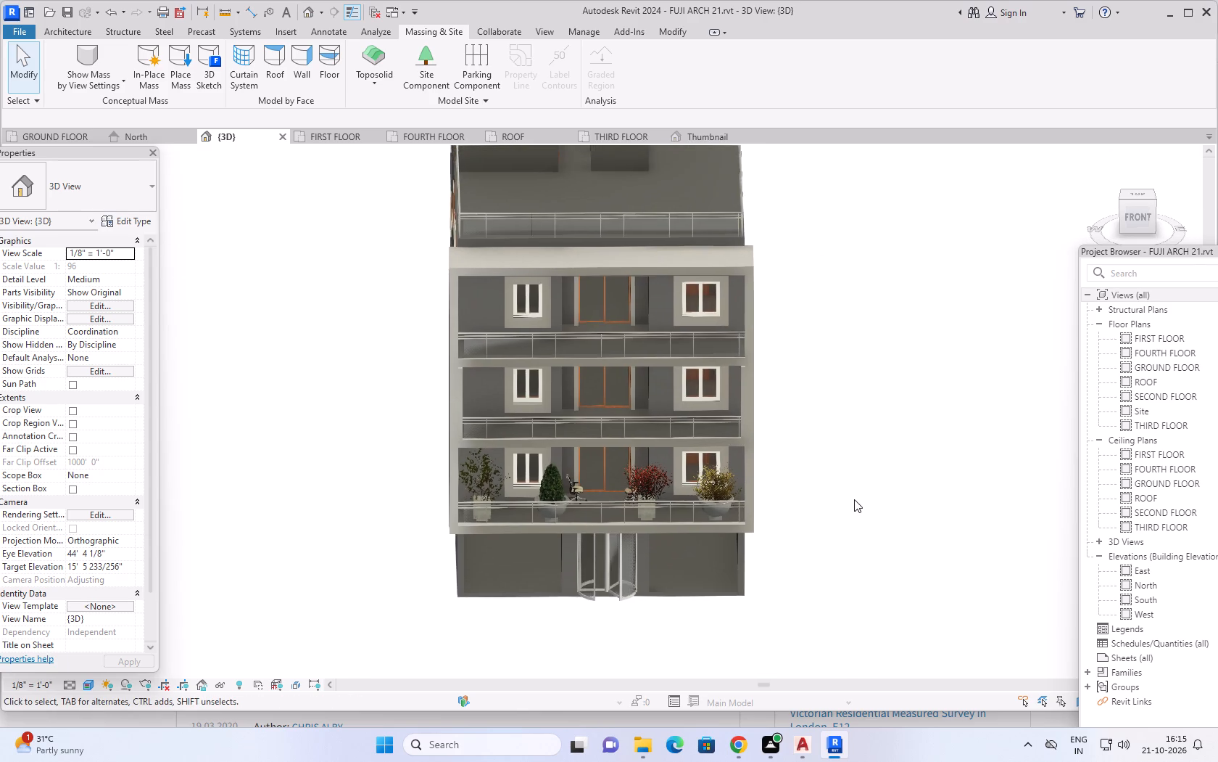
middle_click_drag(852, 496, 836, 363)
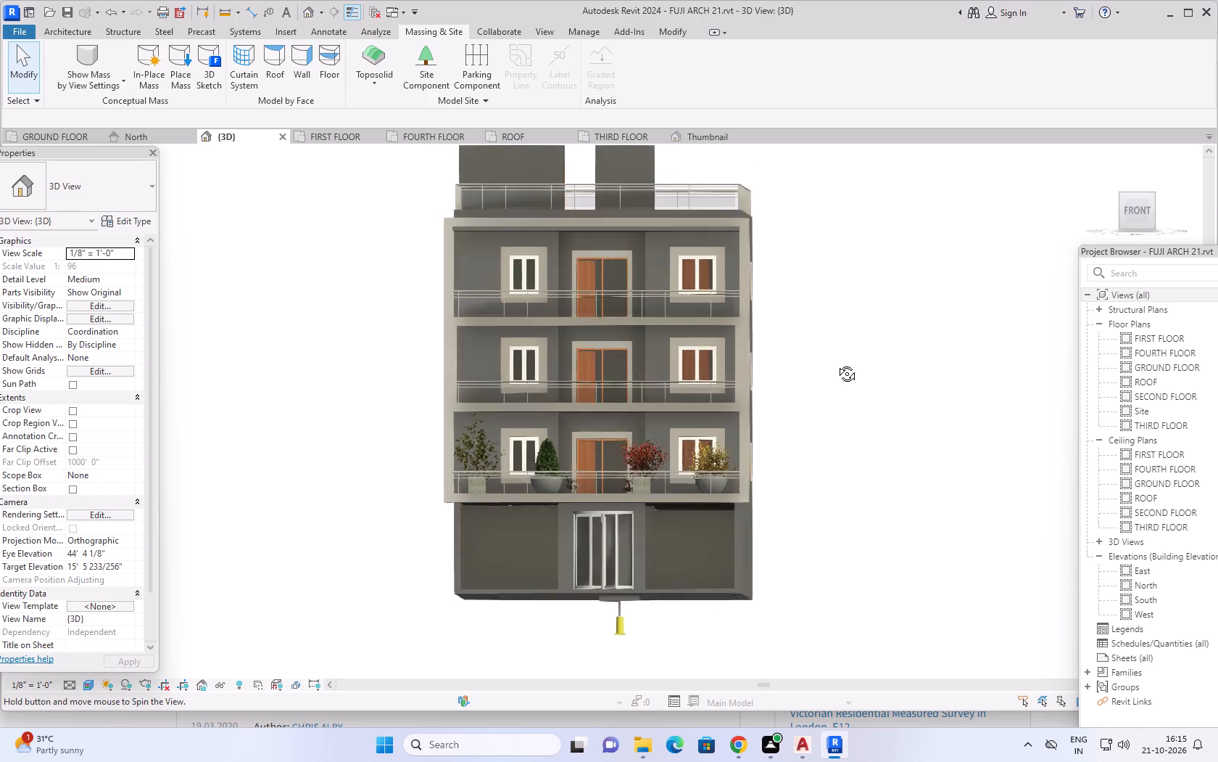
middle_click_drag(836, 363, 835, 364)
scroll(870, 403, "down", 1)
middle_click_drag(880, 515, 900, 528, "shift")
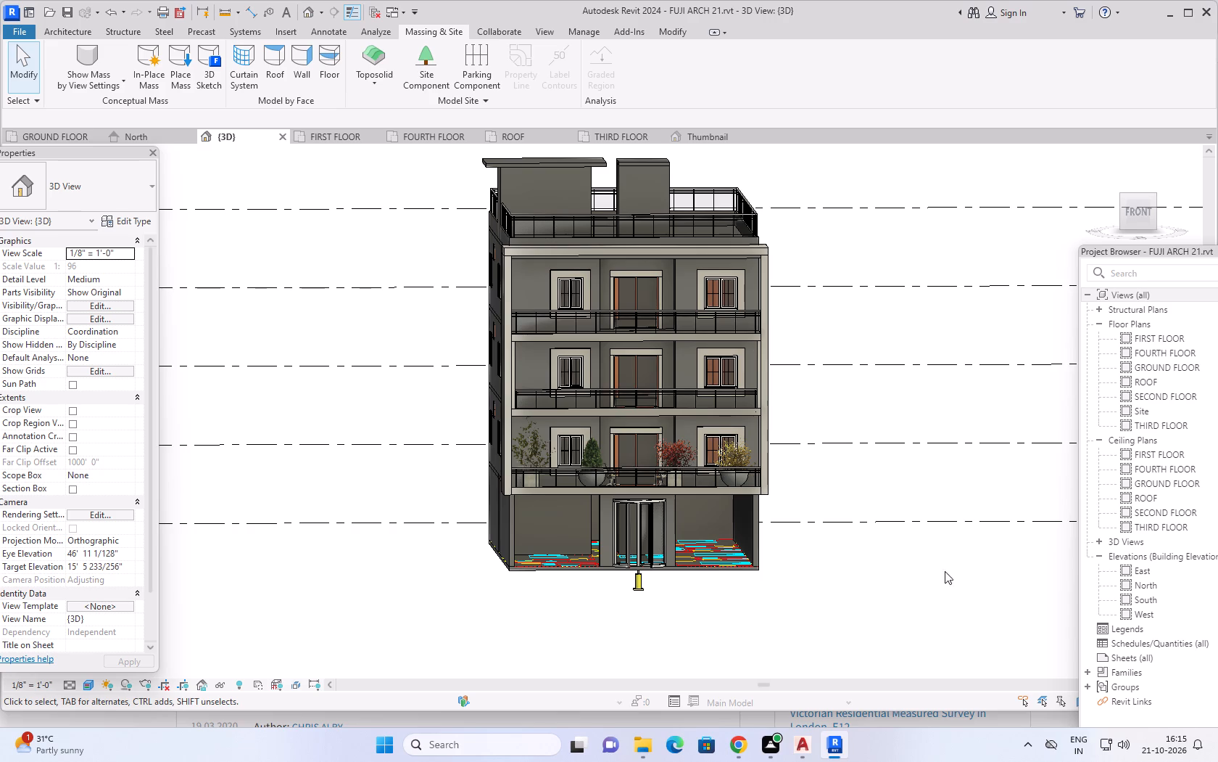
scroll(837, 591, "up", 2)
middle_click_drag(853, 520, 927, 525)
middle_click_drag(934, 527, 910, 542, "shift")
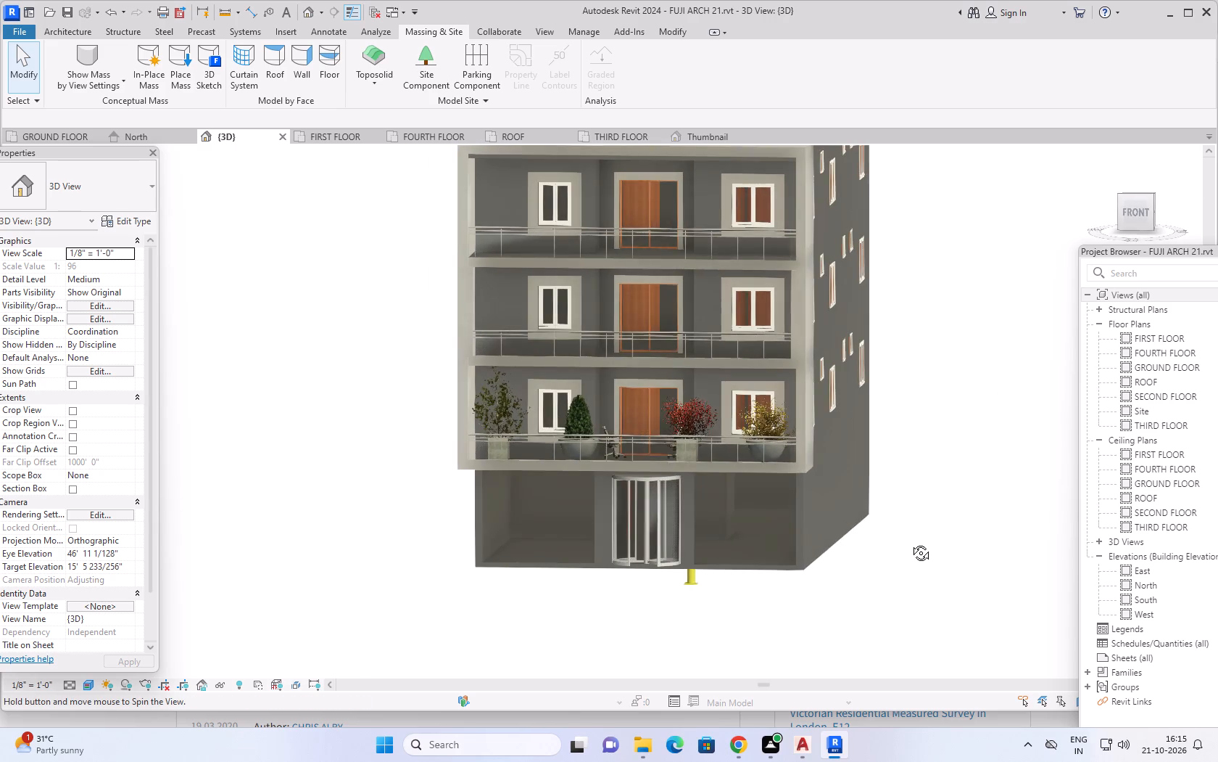
middle_click_drag(910, 542, 917, 558, "shift")
middle_click_drag(920, 429, 927, 484)
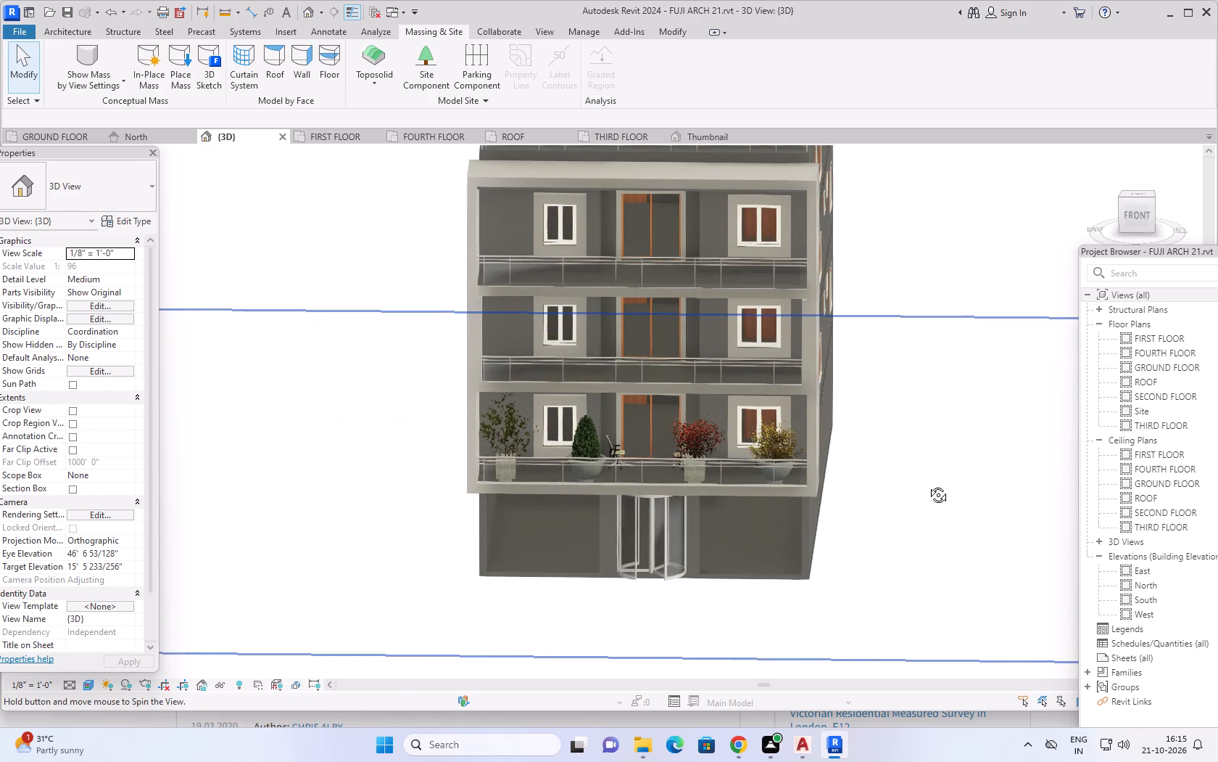
middle_click_drag(927, 484, 932, 487)
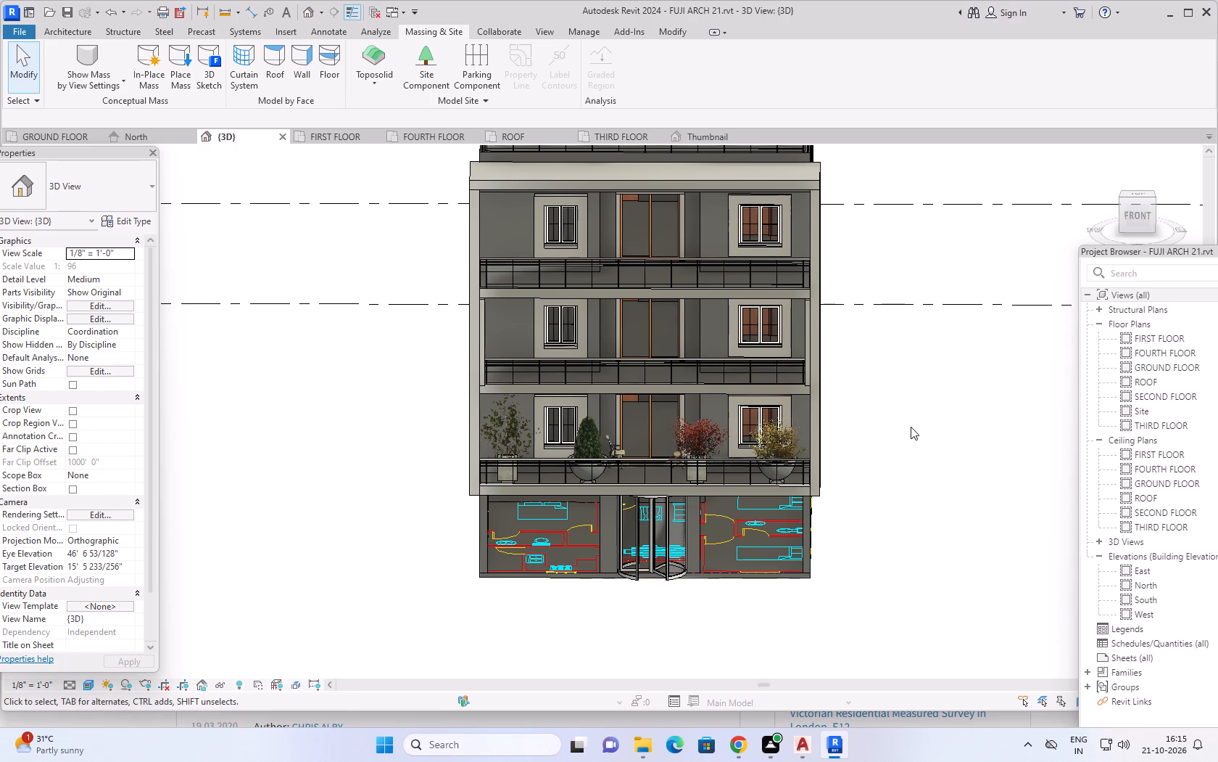
middle_click_drag(878, 442, 801, 591, "shift")
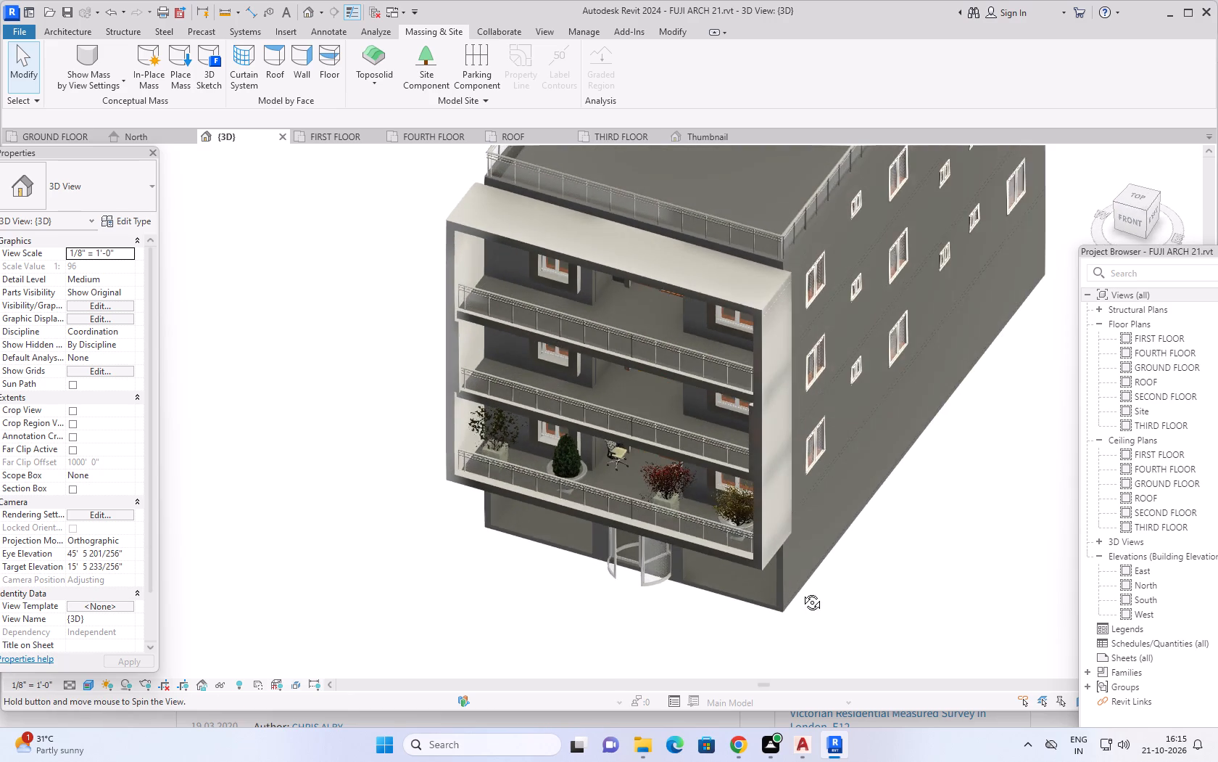
middle_click_drag(801, 591, 880, 512, "shift")
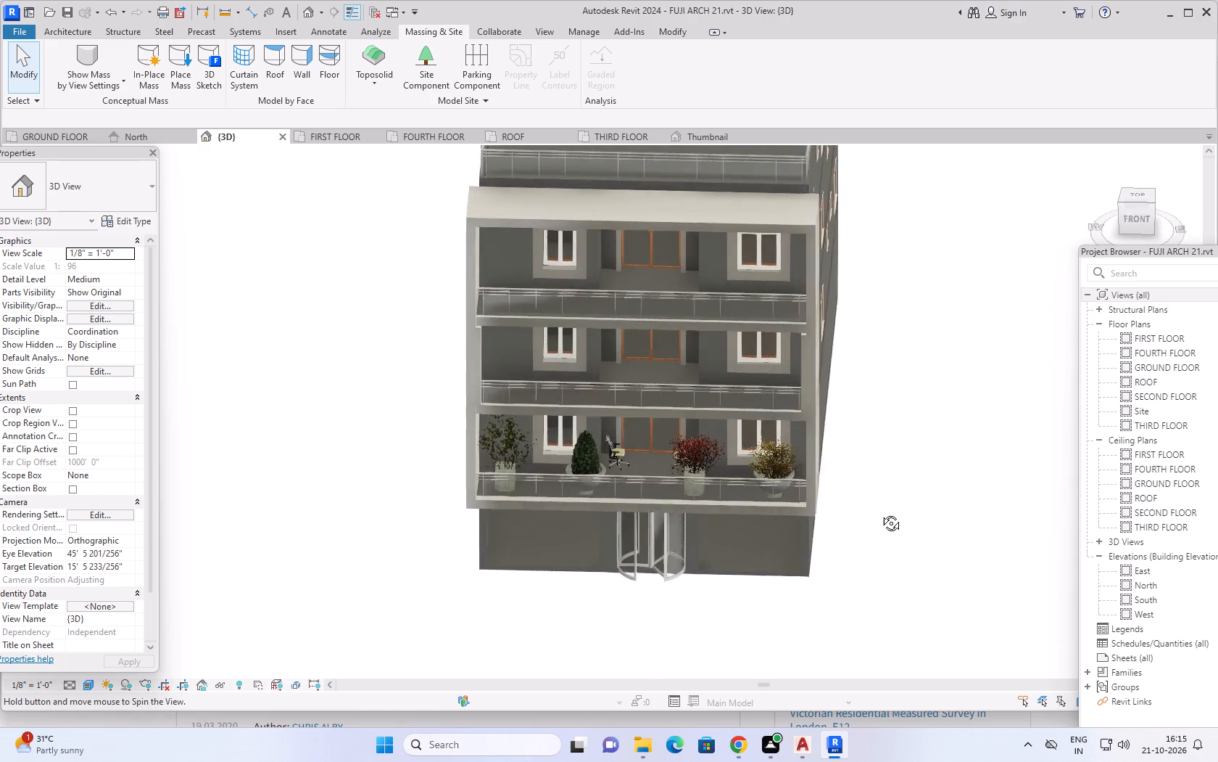
middle_click_drag(880, 512, 903, 491, "shift")
middle_click_drag(901, 435, 879, 462)
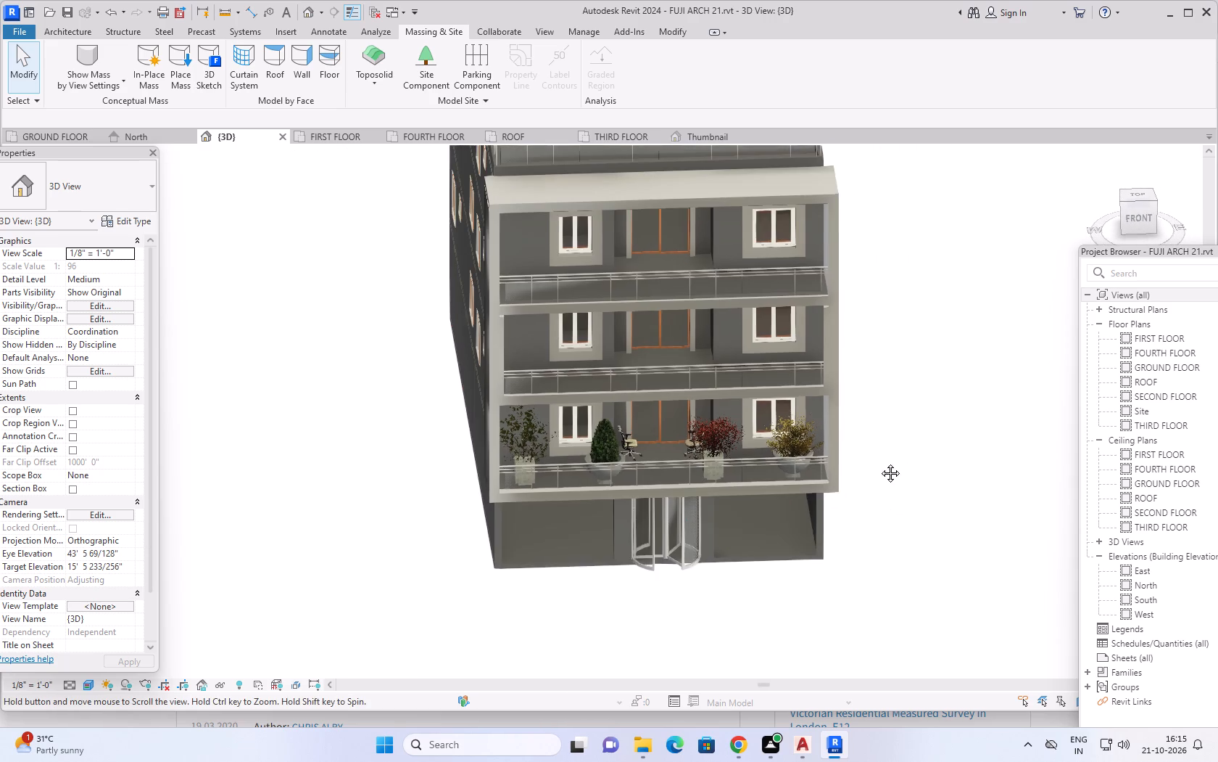
middle_click_drag(879, 462, 849, 490)
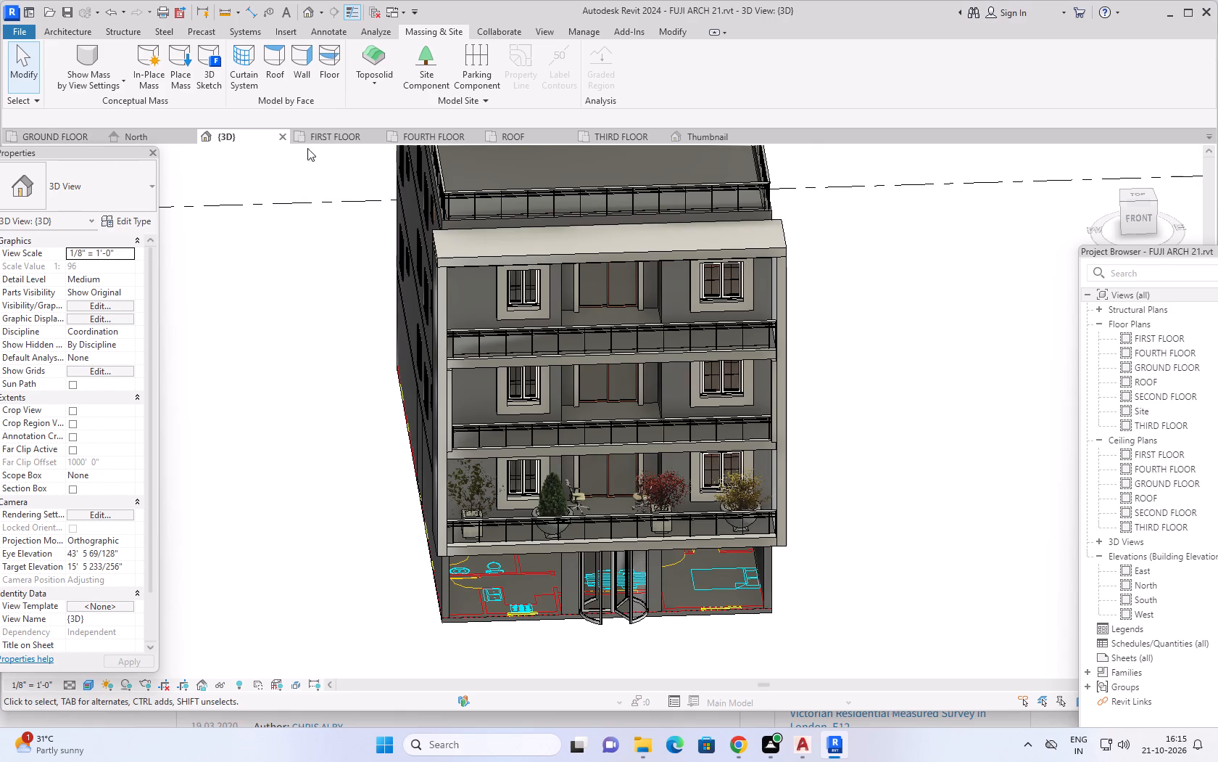
From site component placement in the FIRST FLOOR plan, look through the library's Annotations folder, including Architectural and Civil, for a loadable family.
left_click(335, 135)
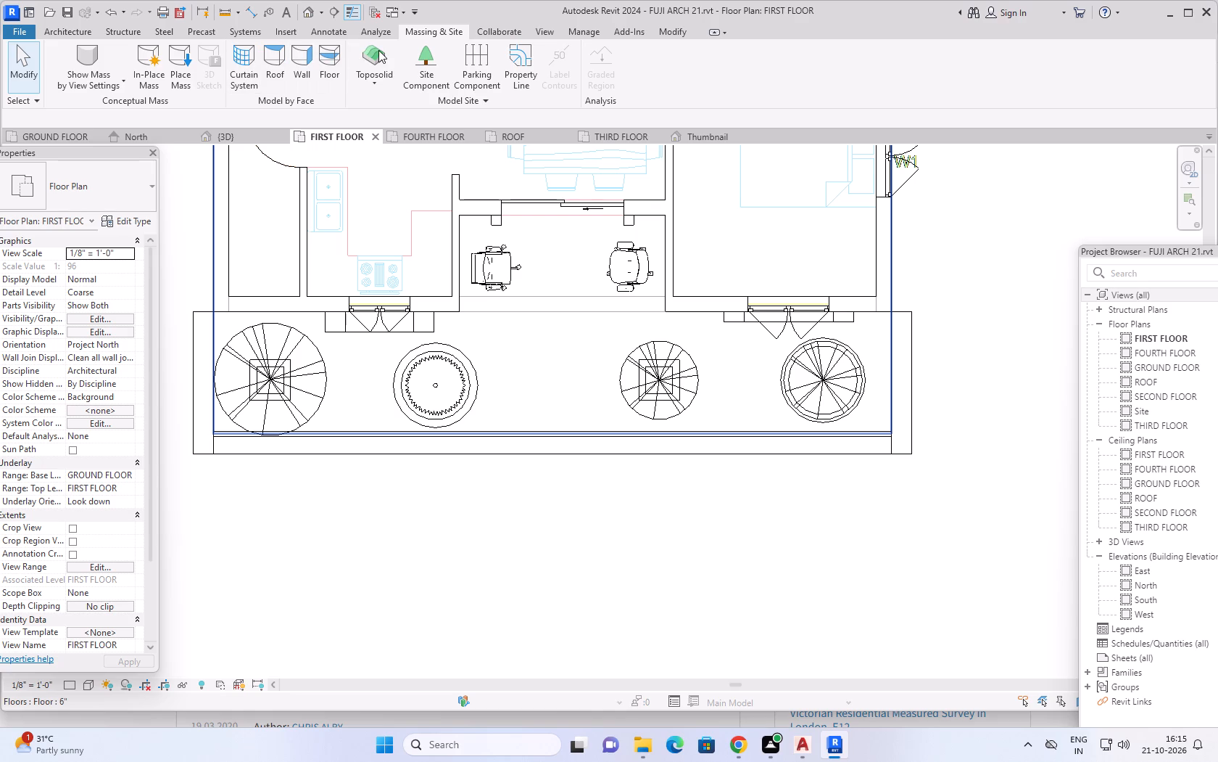
left_click(426, 54)
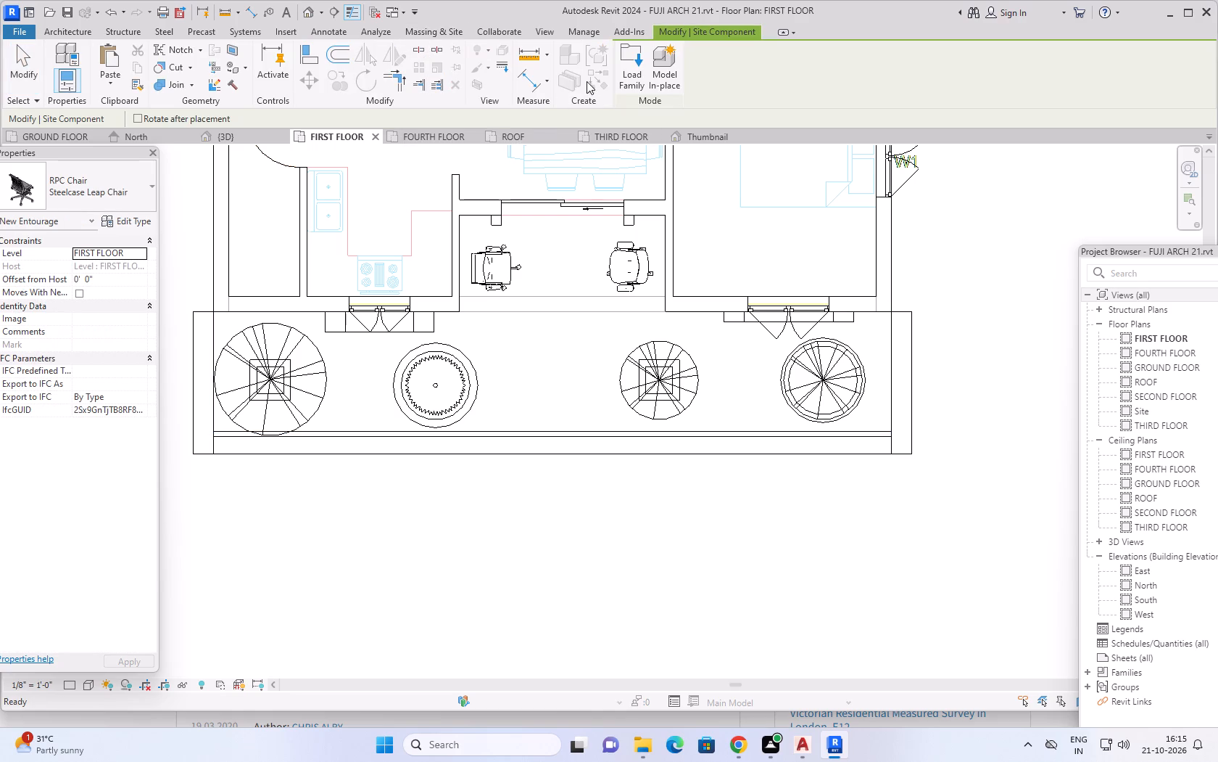
left_click(631, 55)
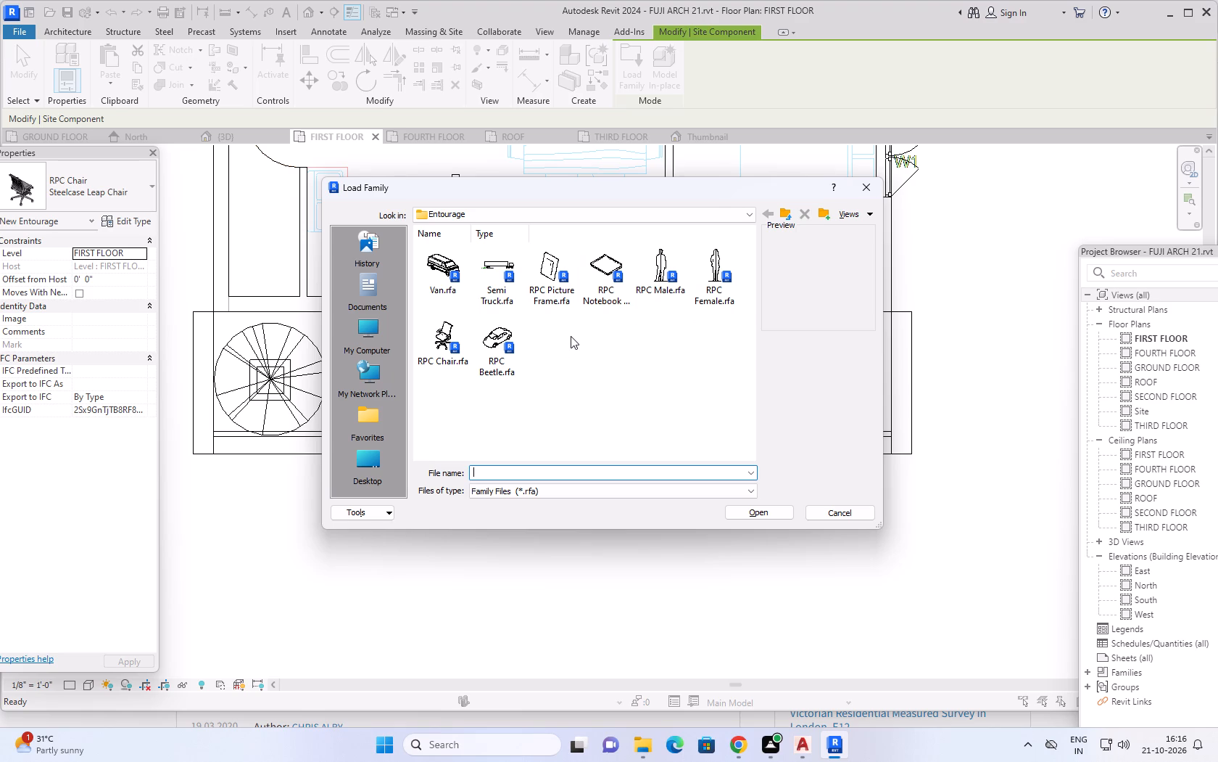
left_click(789, 211)
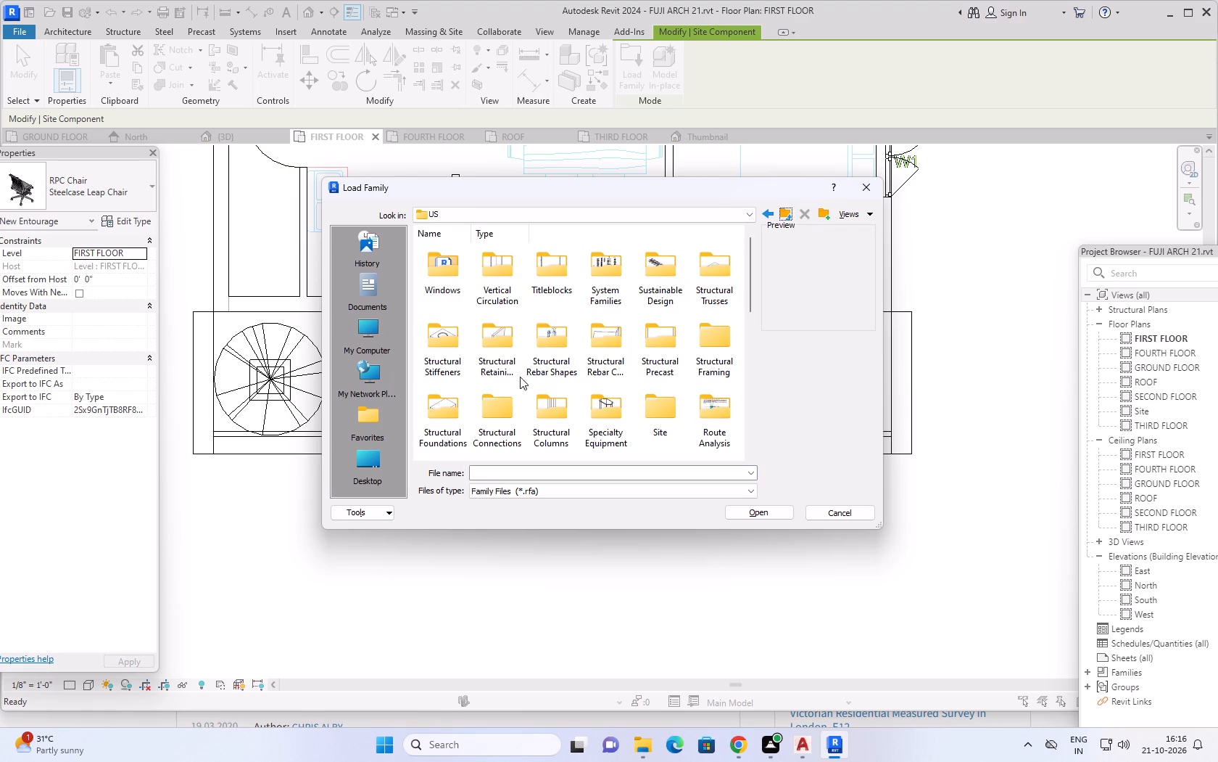
scroll(547, 335, "down", 8)
double_click(502, 333)
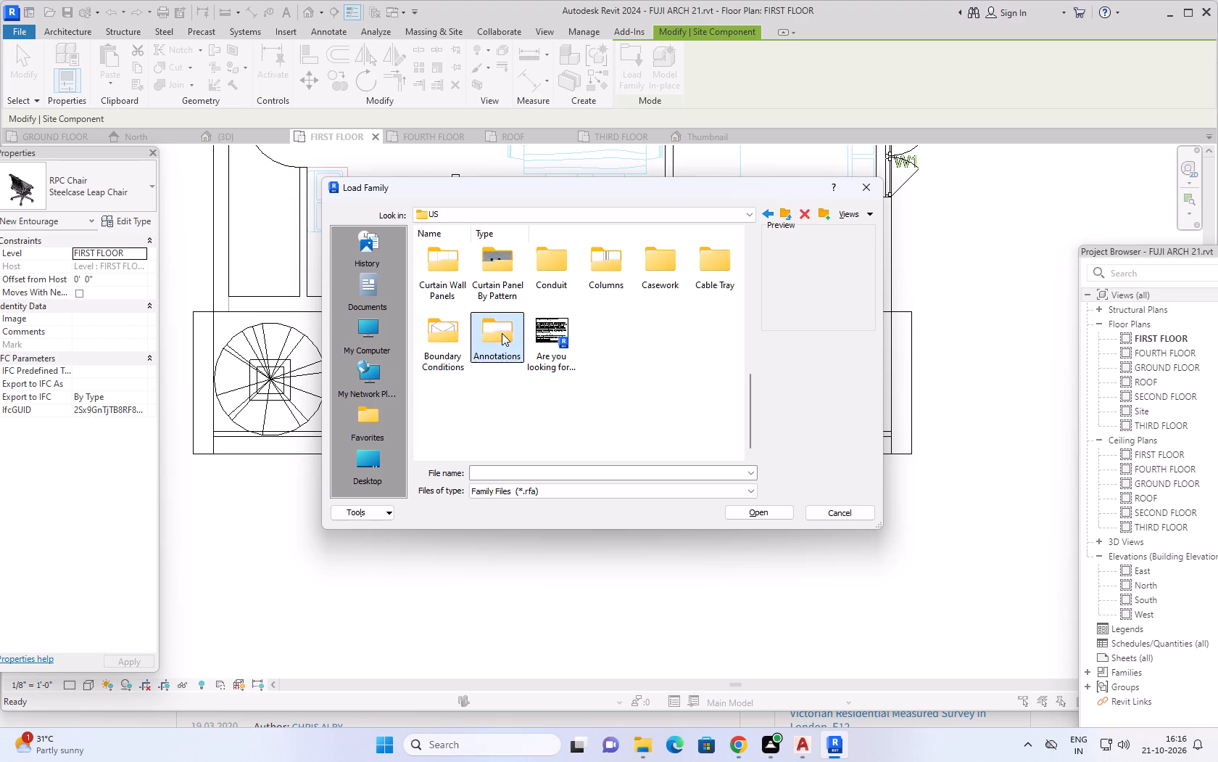
double_click(505, 332)
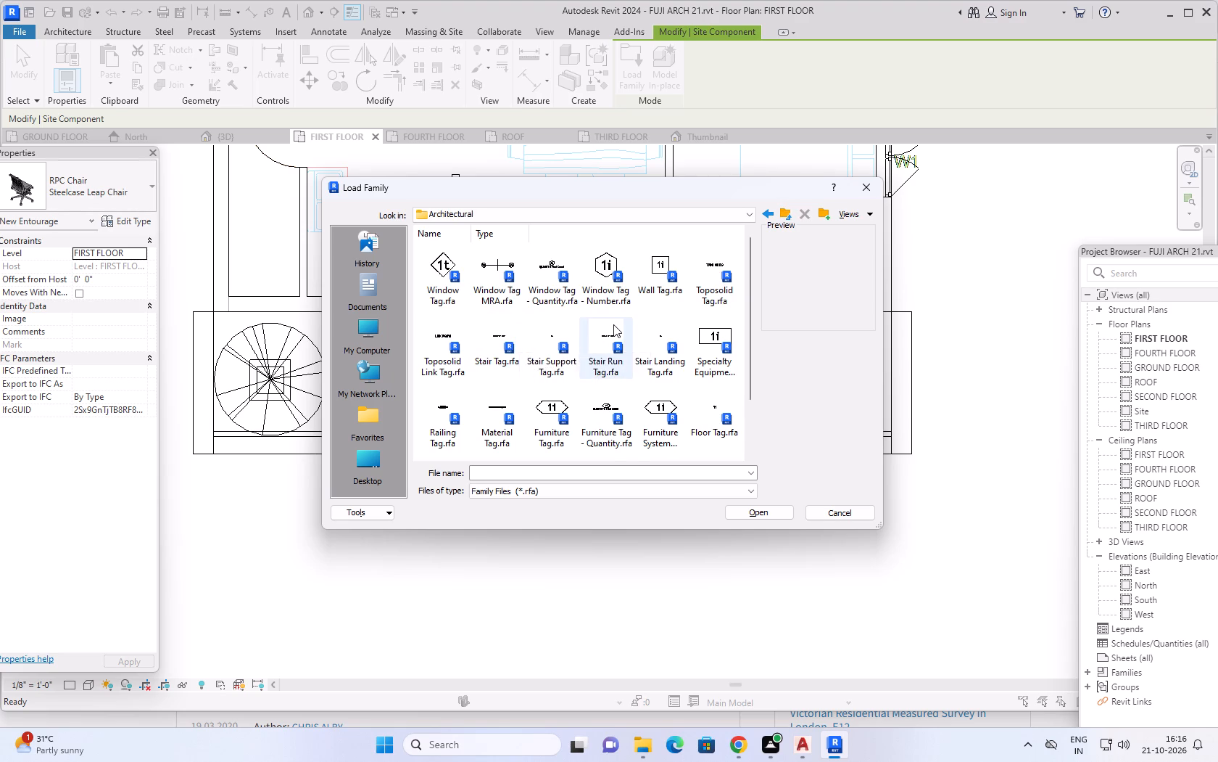
scroll(613, 324, "down", 8)
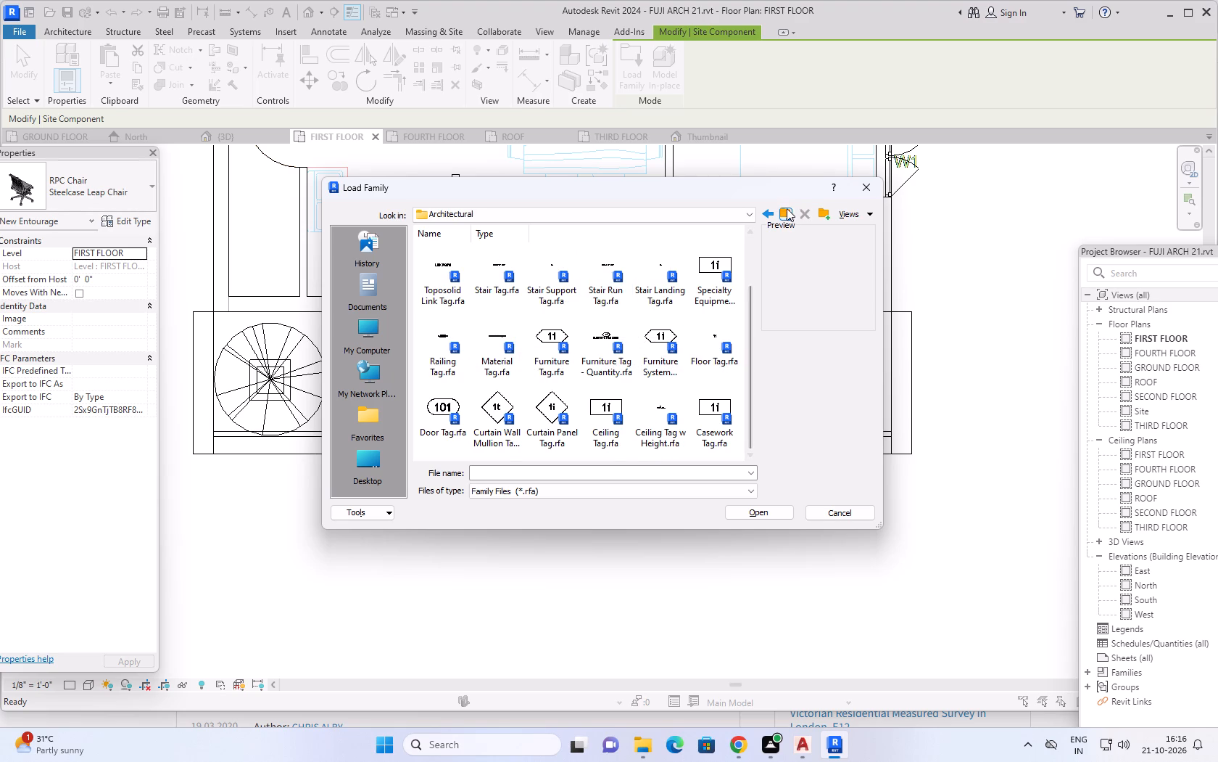
left_click(784, 208)
double_click(444, 337)
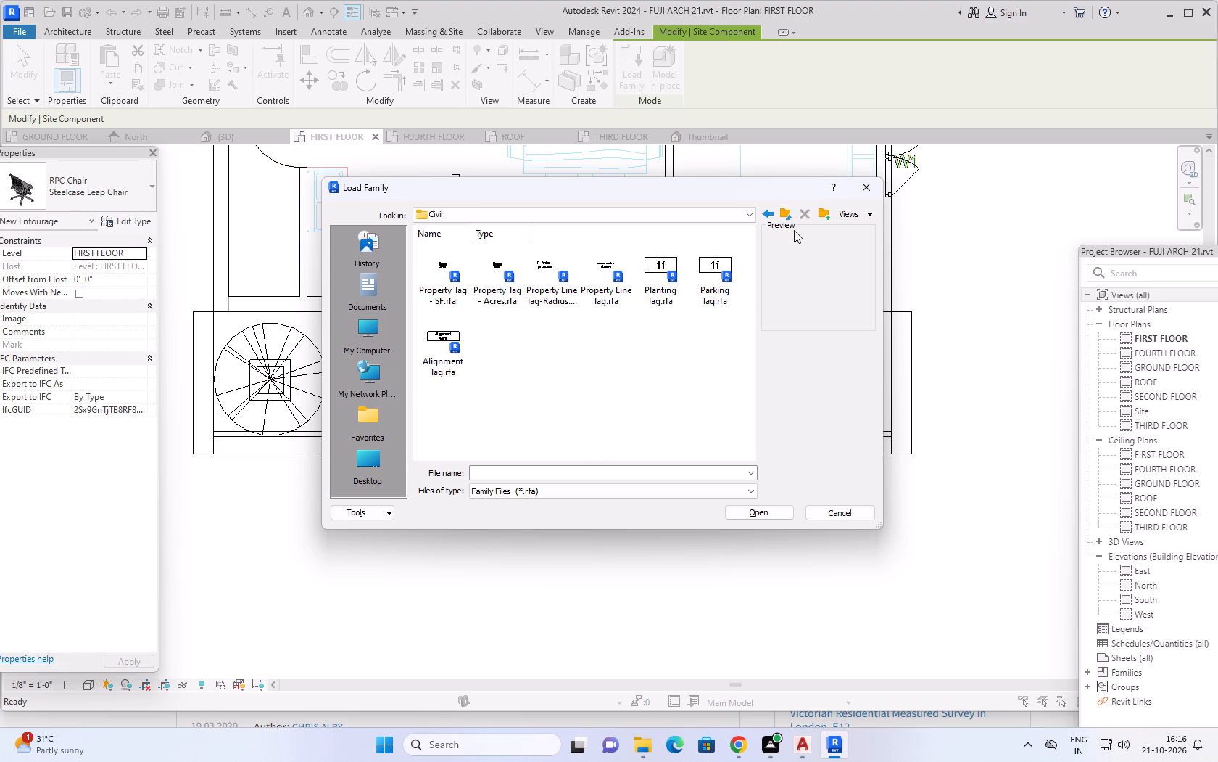
left_click(790, 212)
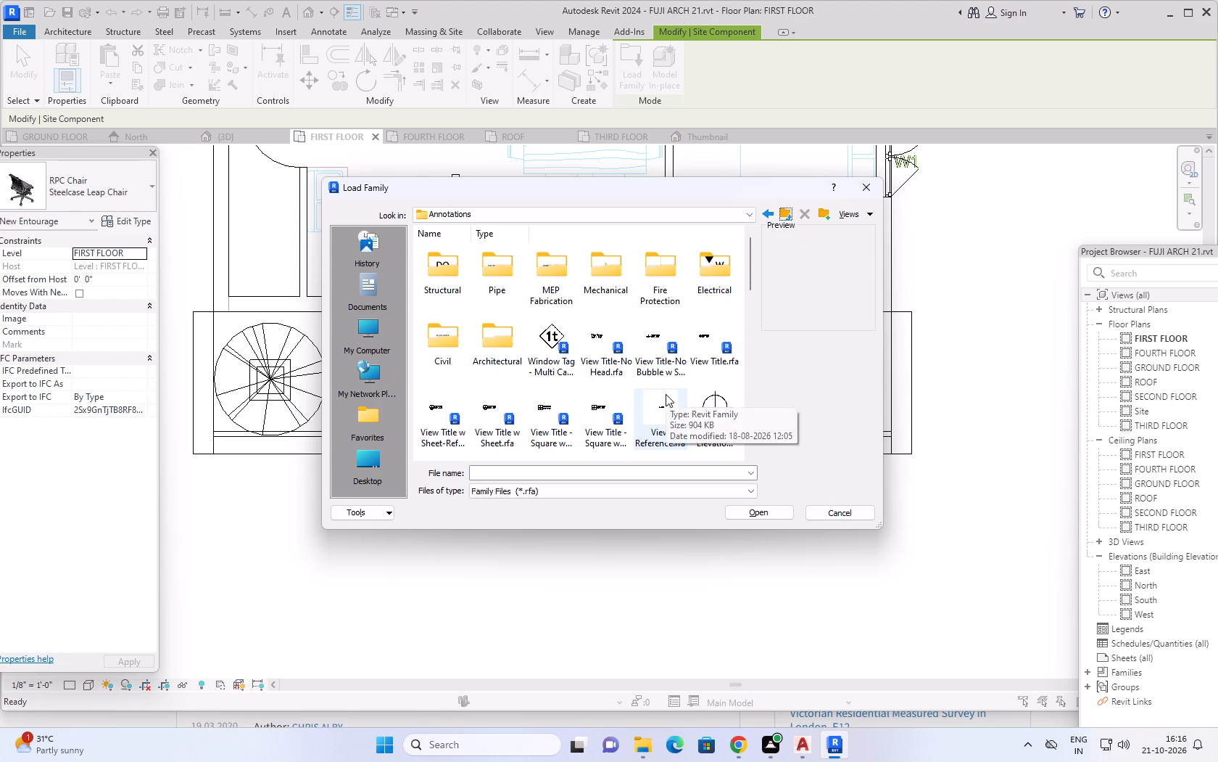
scroll(666, 394, "down", 10)
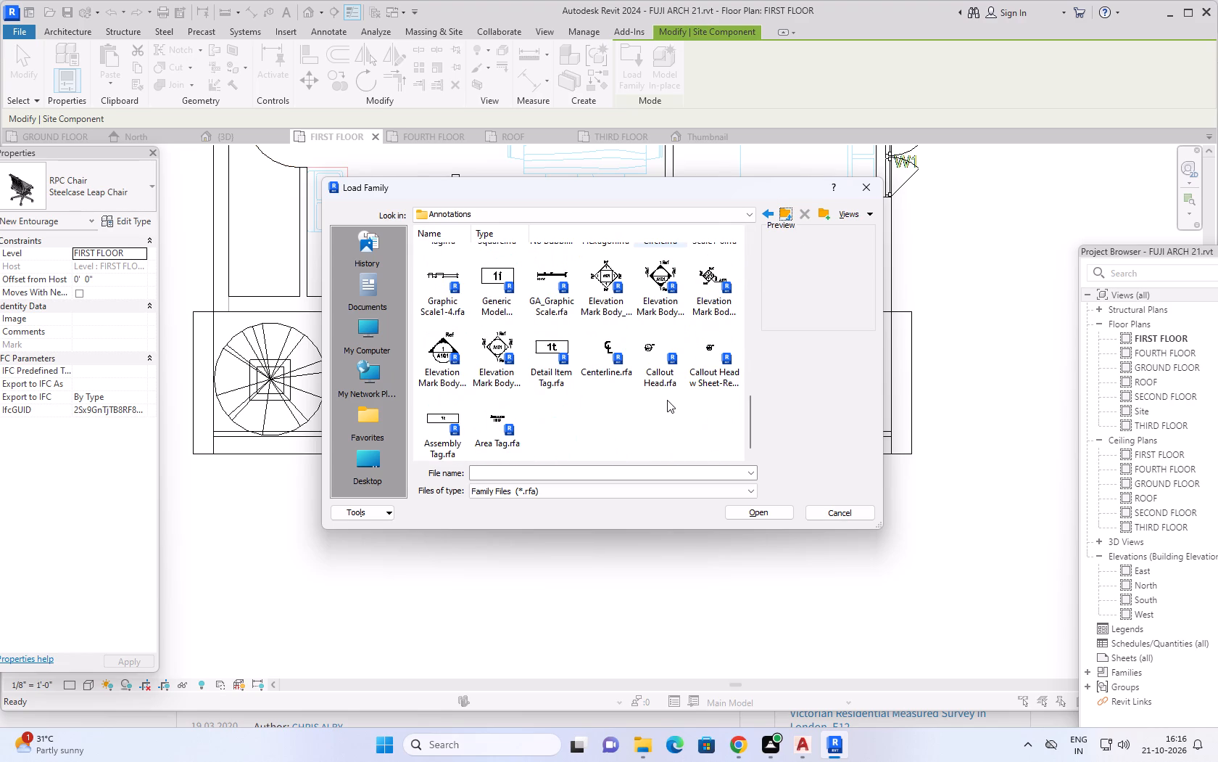
scroll(667, 400, "up", 14)
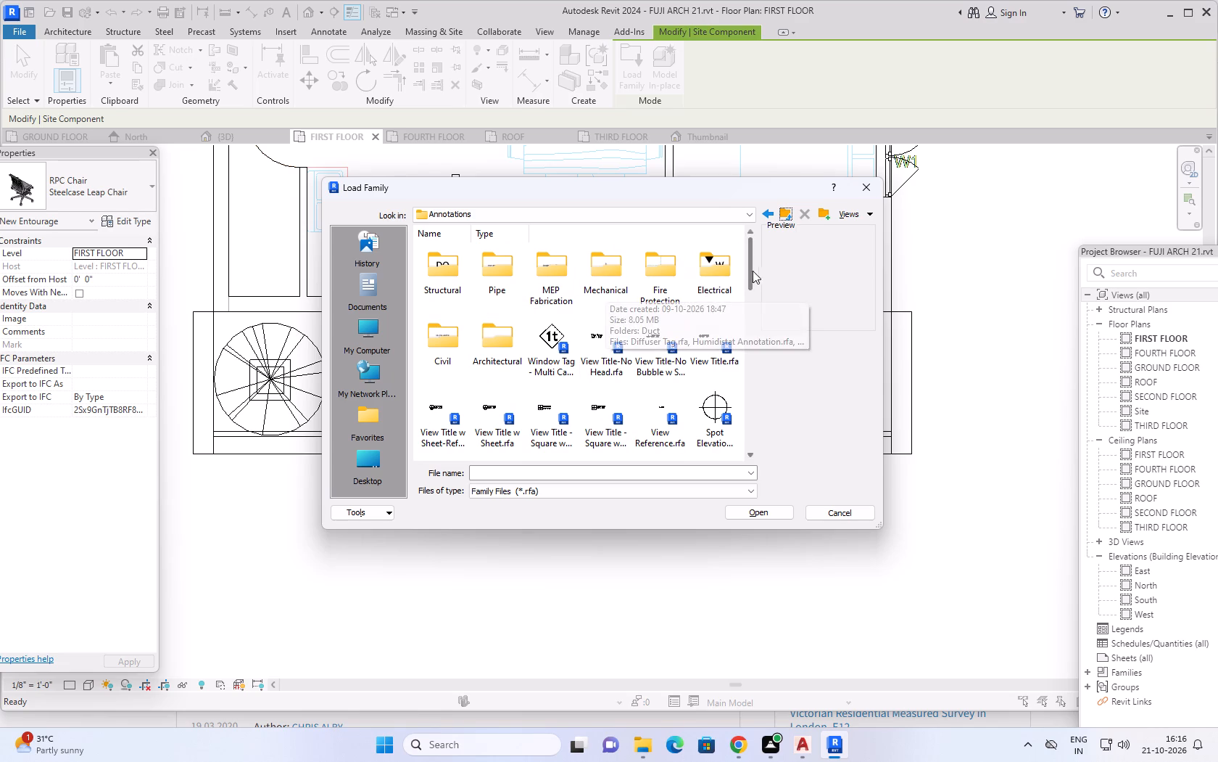
left_click(779, 215)
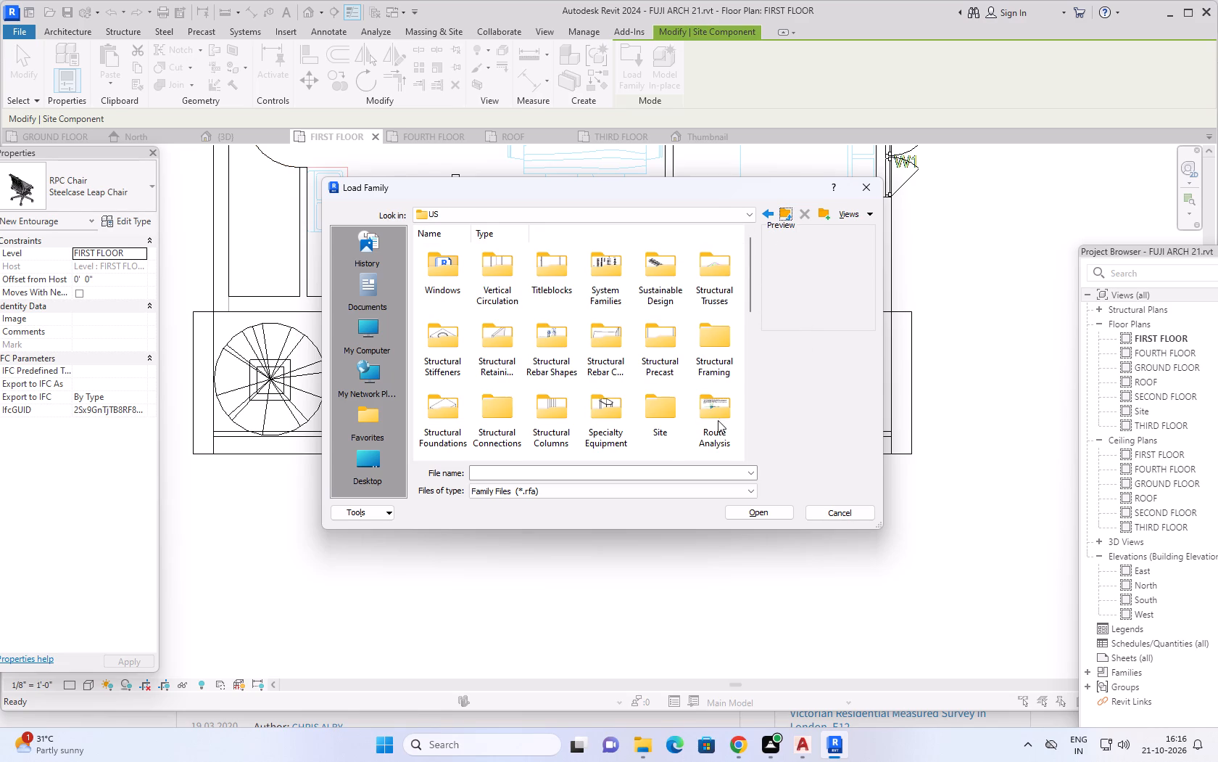
Look over the US library's folders and inside Boundary Conditions for a family suited to the balcony.
scroll(679, 403, "down", 8)
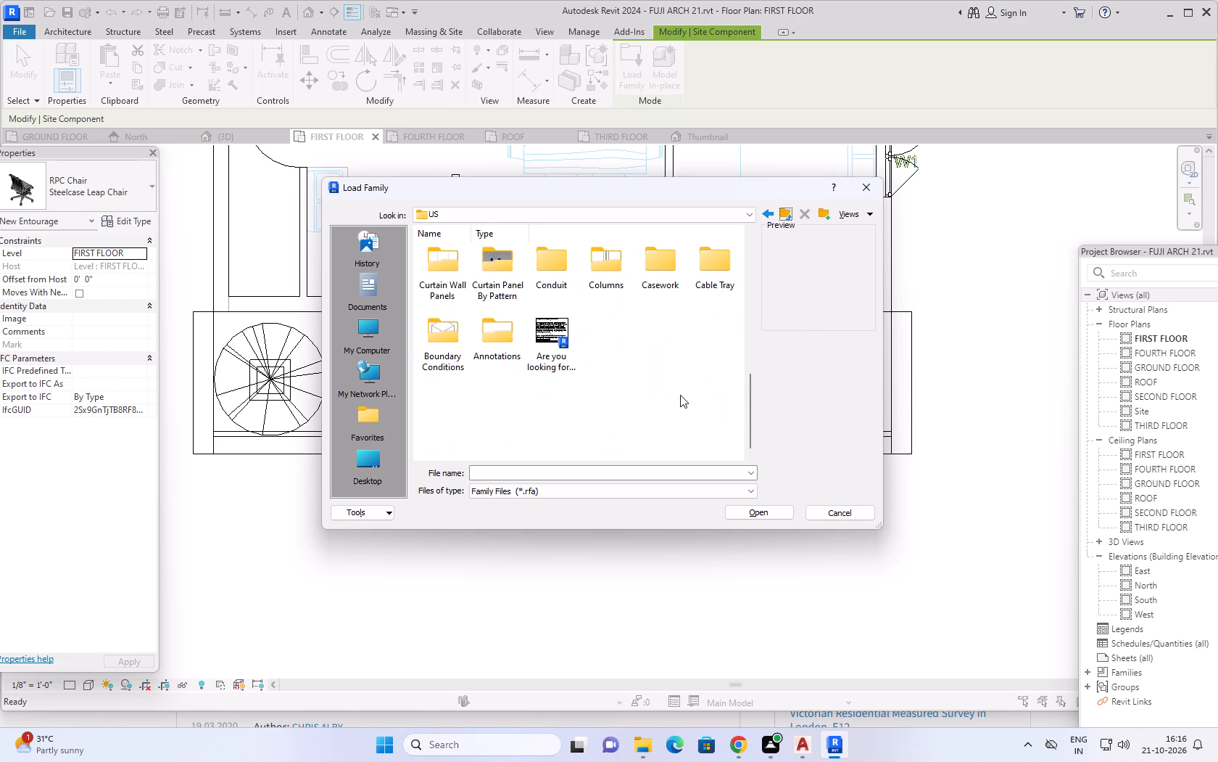
scroll(680, 395, "up", 1)
scroll(680, 395, "down", 3)
scroll(658, 399, "up", 1)
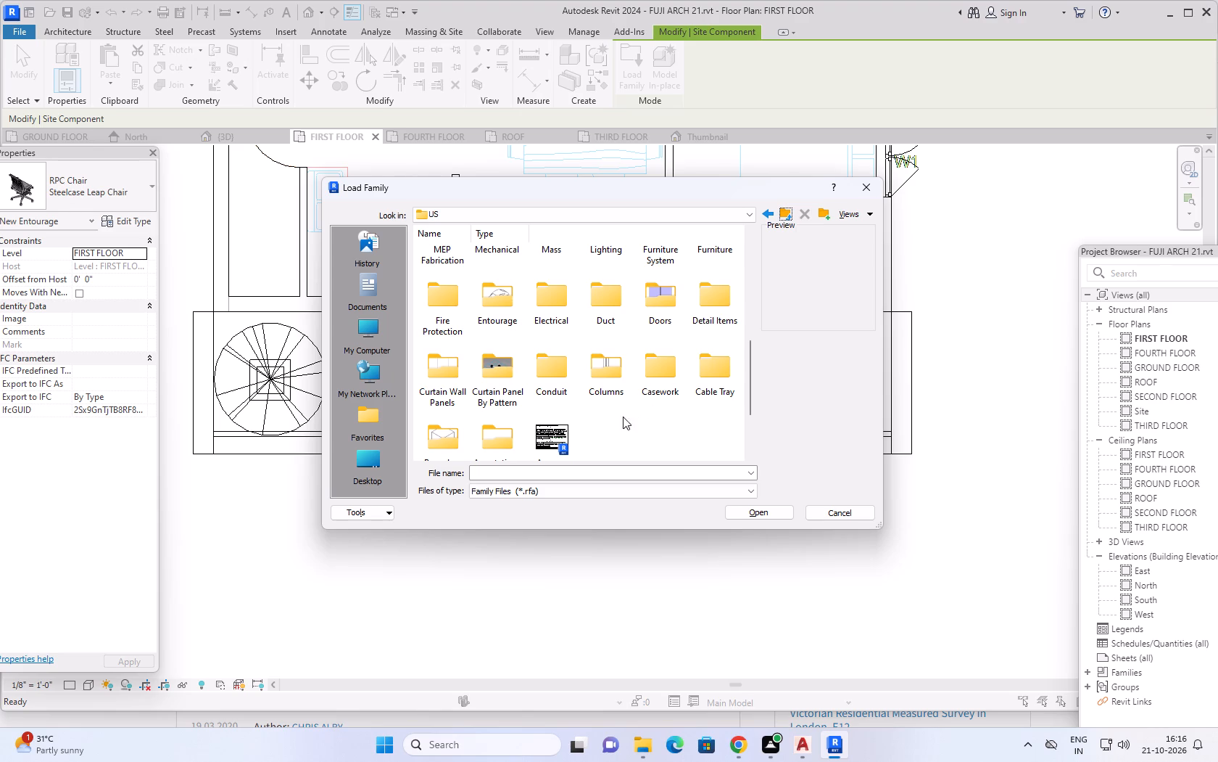
scroll(536, 422, "down", 1)
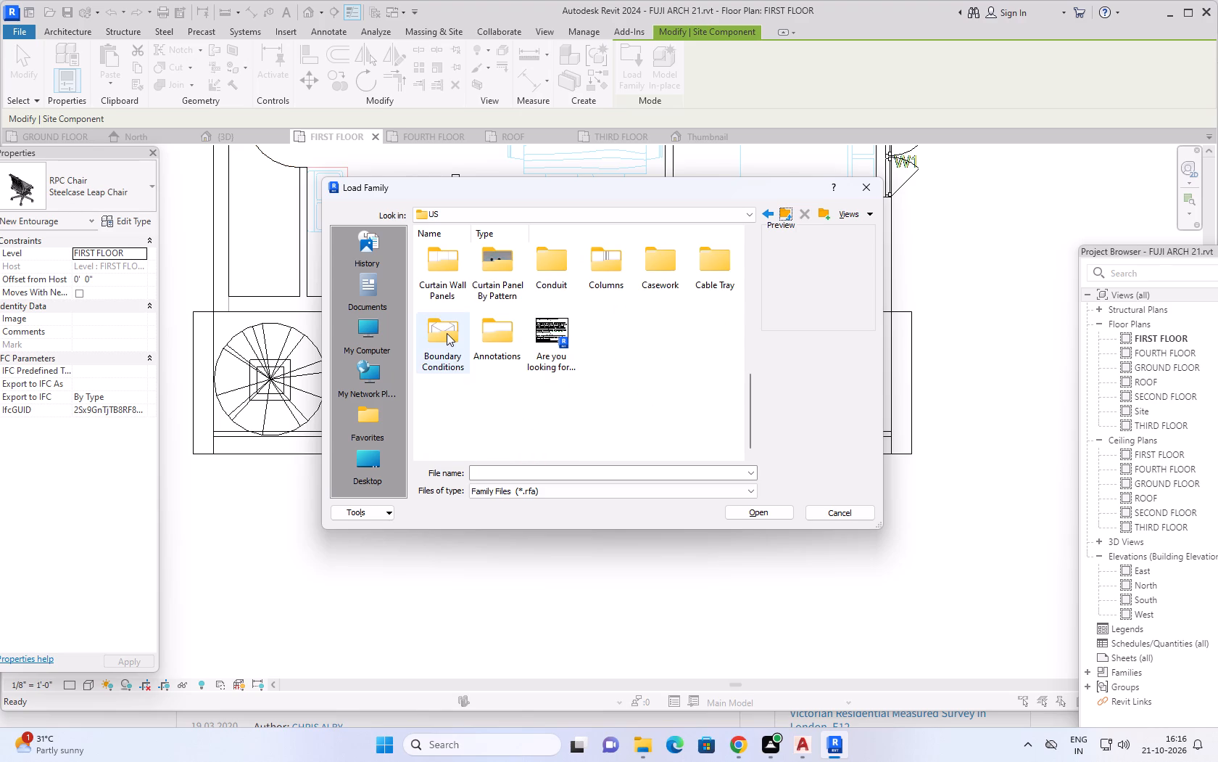
double_click(447, 333)
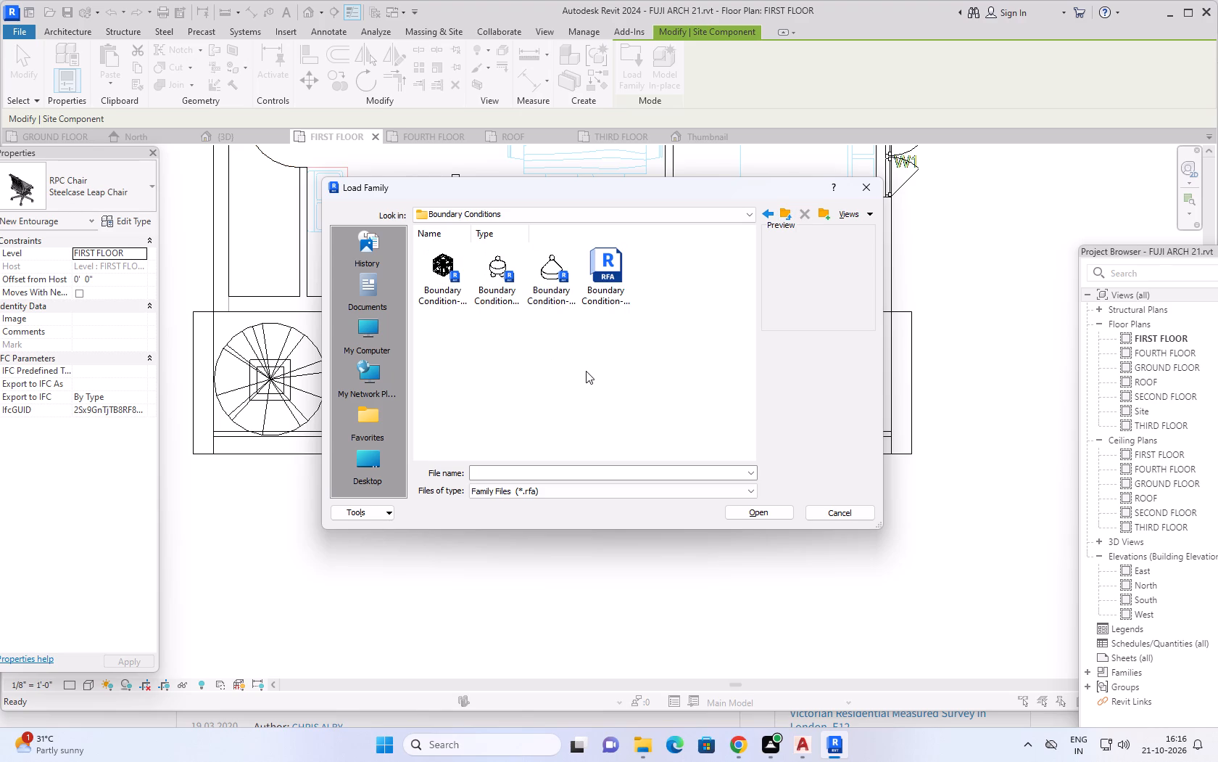
left_click(787, 206)
left_click(786, 211)
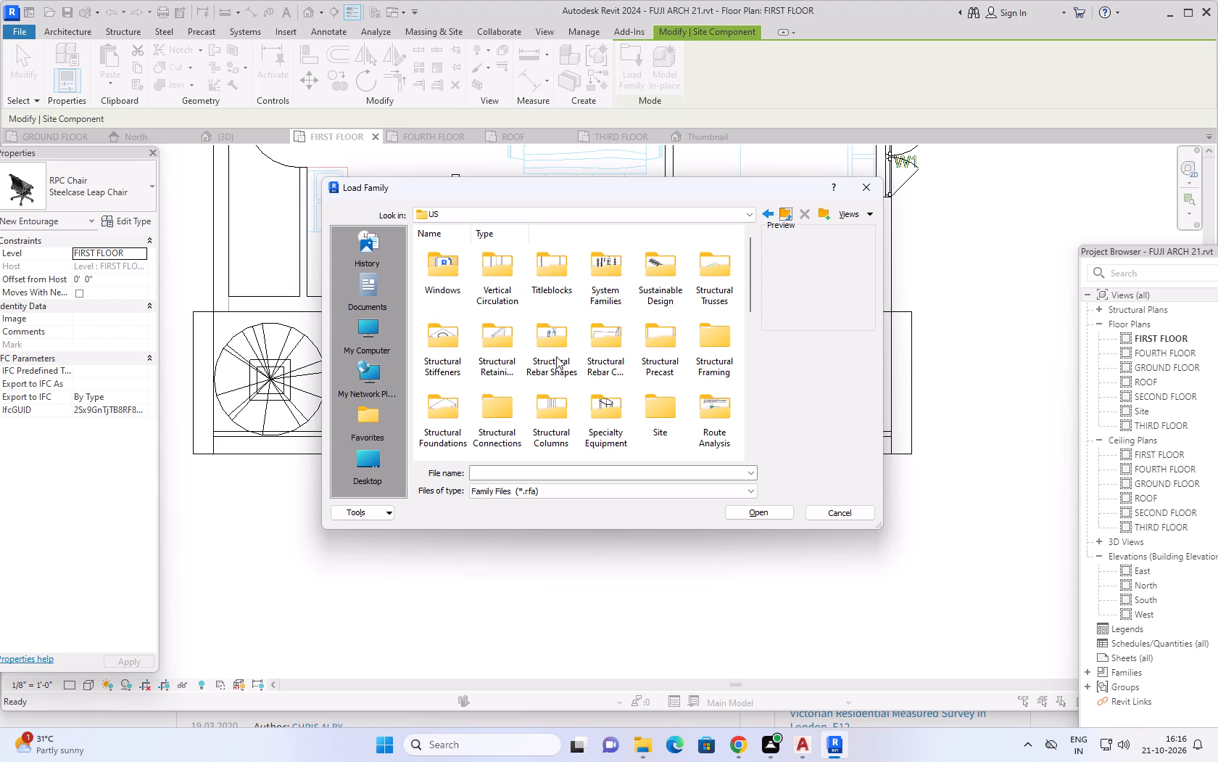
Look through the Conduit folder and its Fittings subfolder in the US library for a usable family.
scroll(563, 369, "down", 6)
scroll(578, 373, "up", 1)
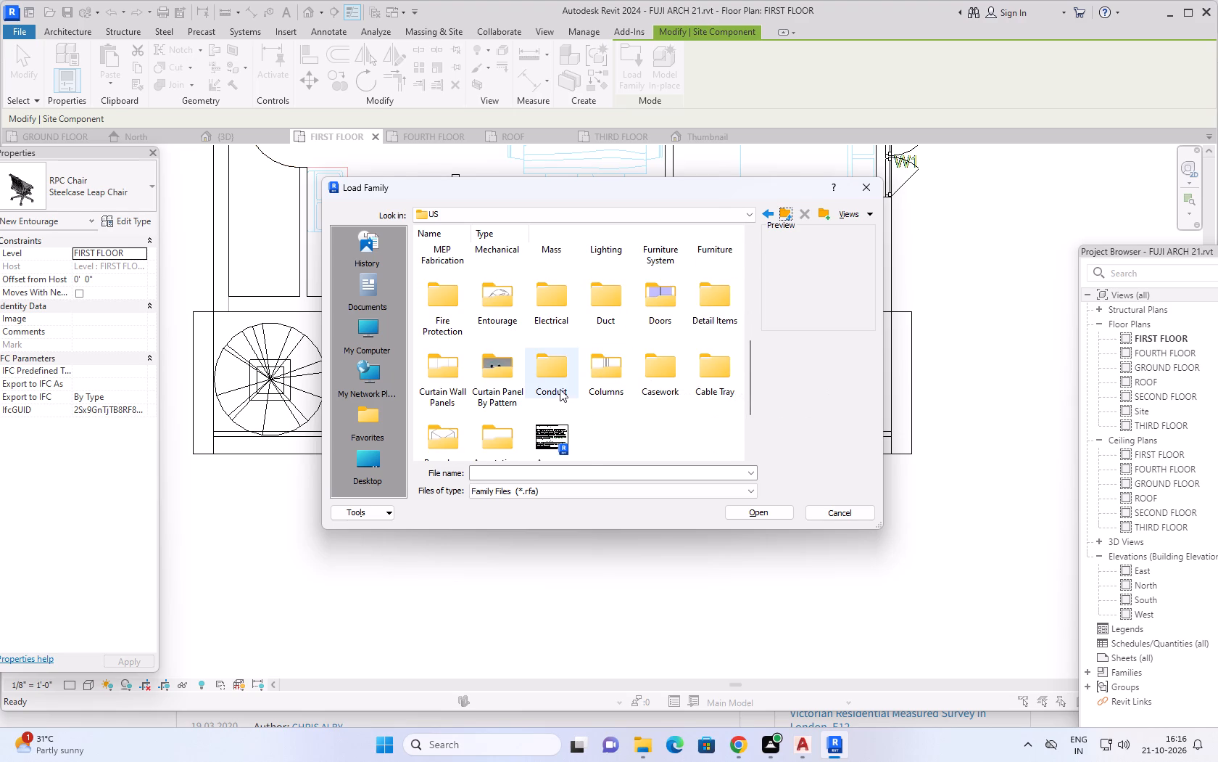
left_click(565, 374)
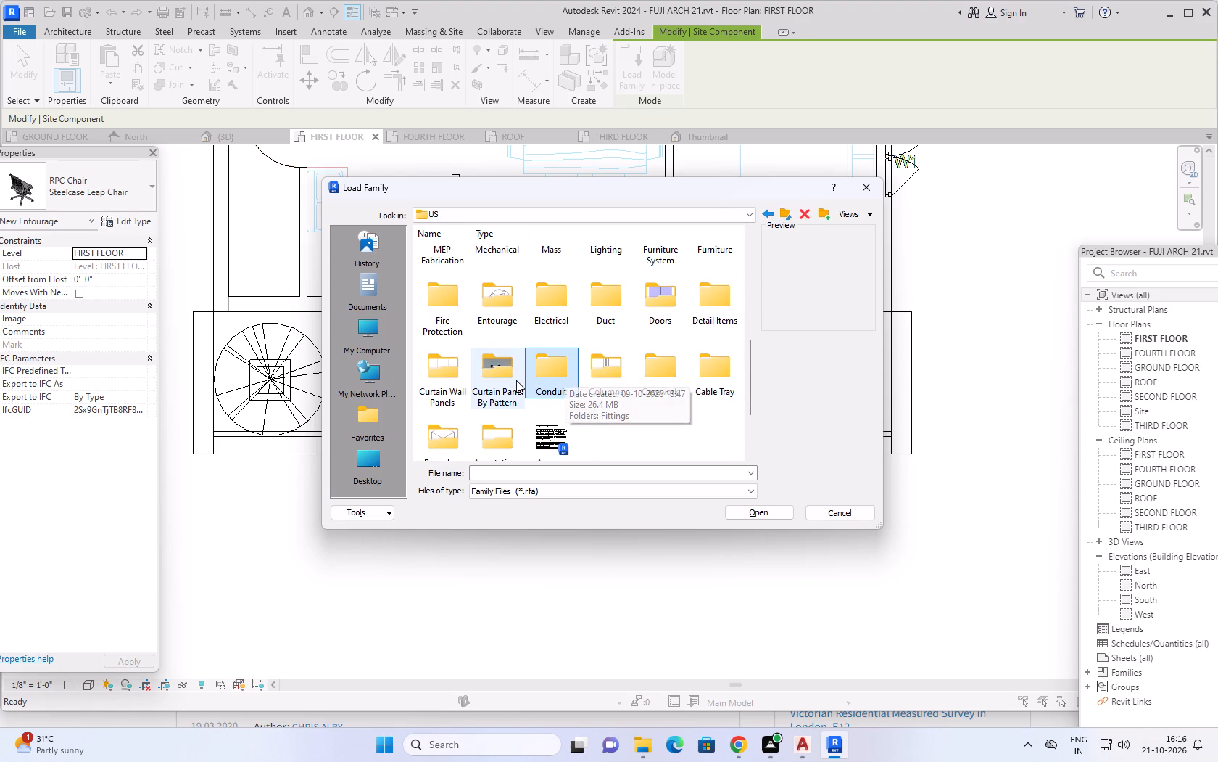
double_click(543, 372)
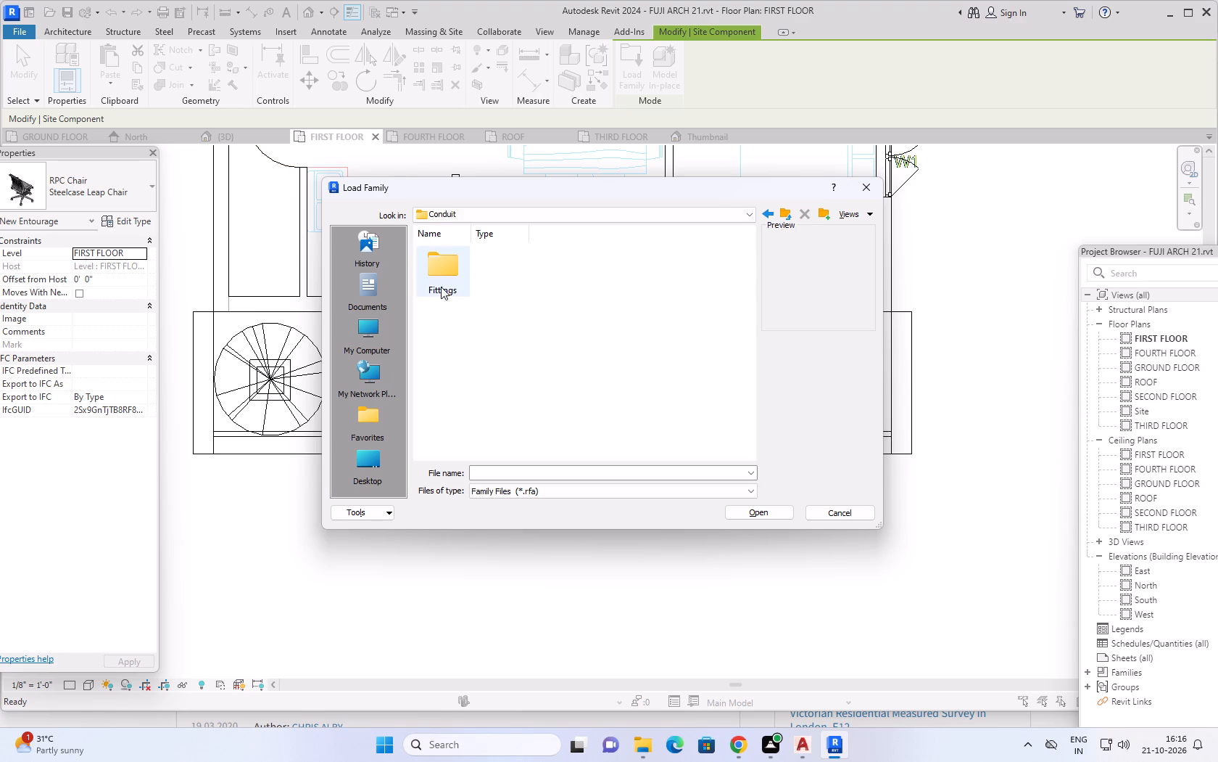
double_click(436, 276)
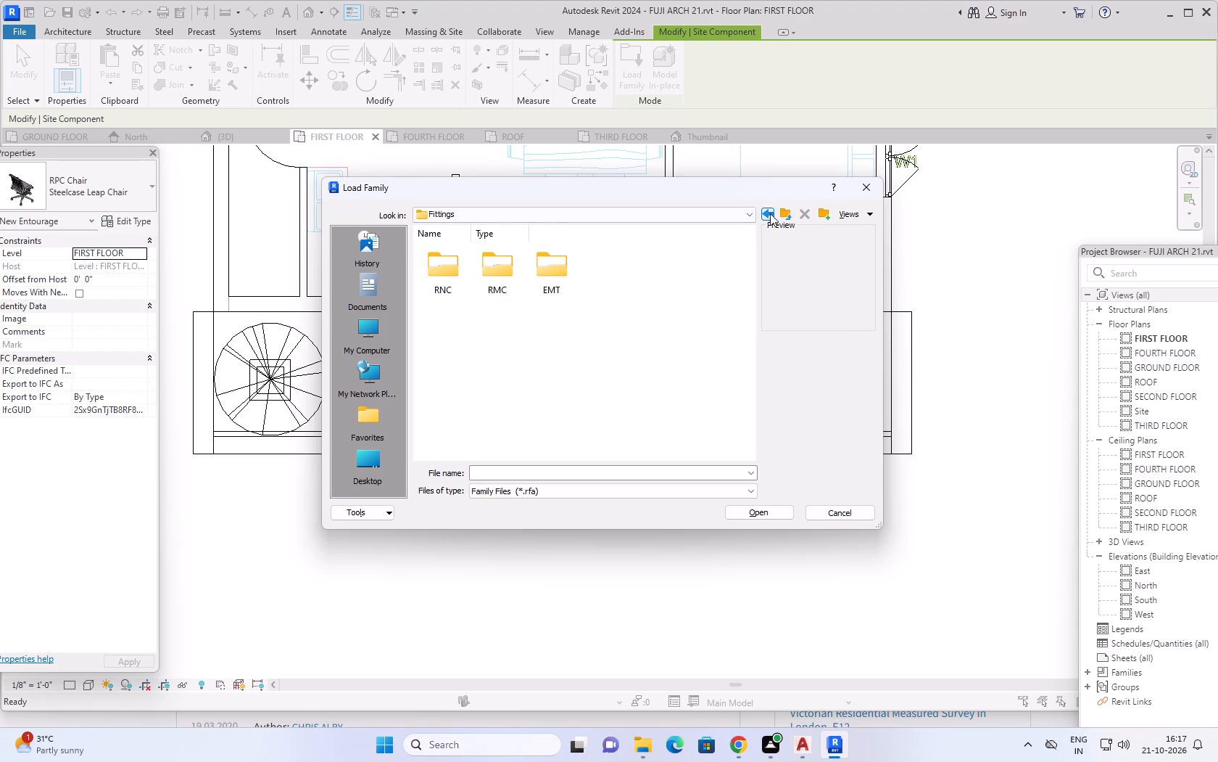
double_click(783, 211)
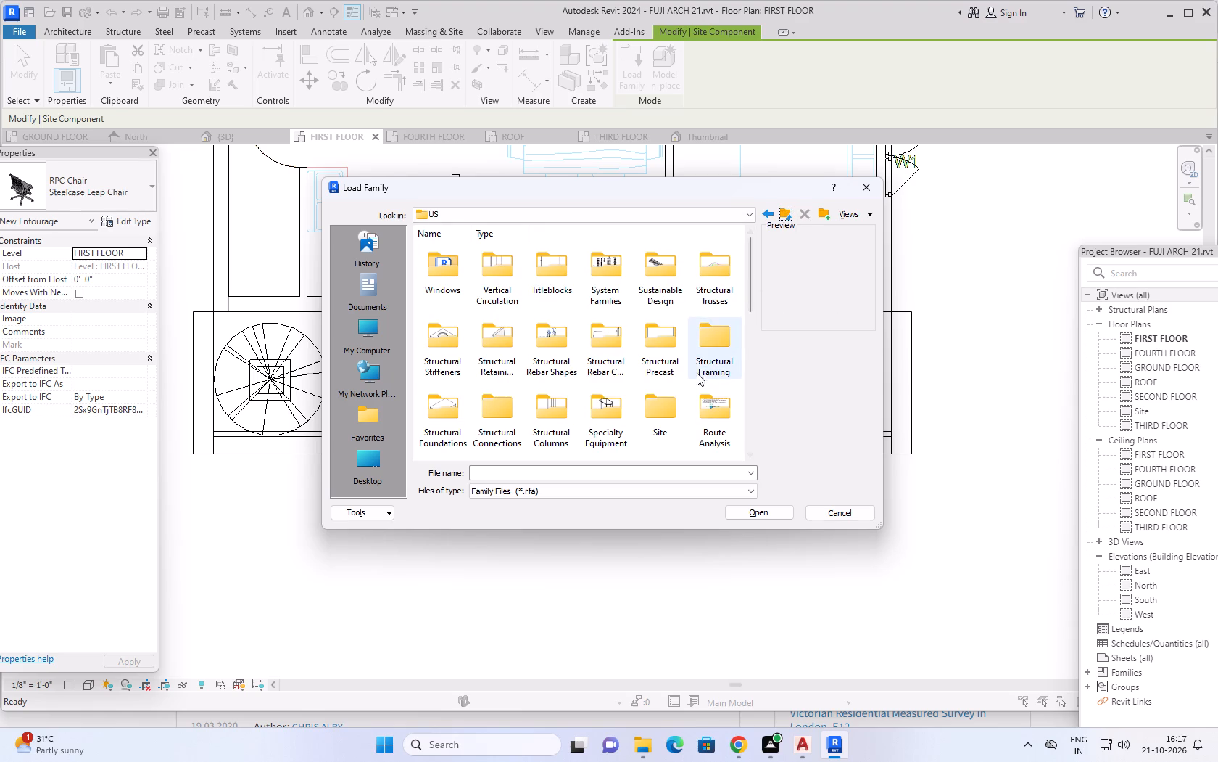
Look through the Utilities families in the US library's Site folder for something suited to the balcony.
double_click(664, 392)
left_click(661, 409)
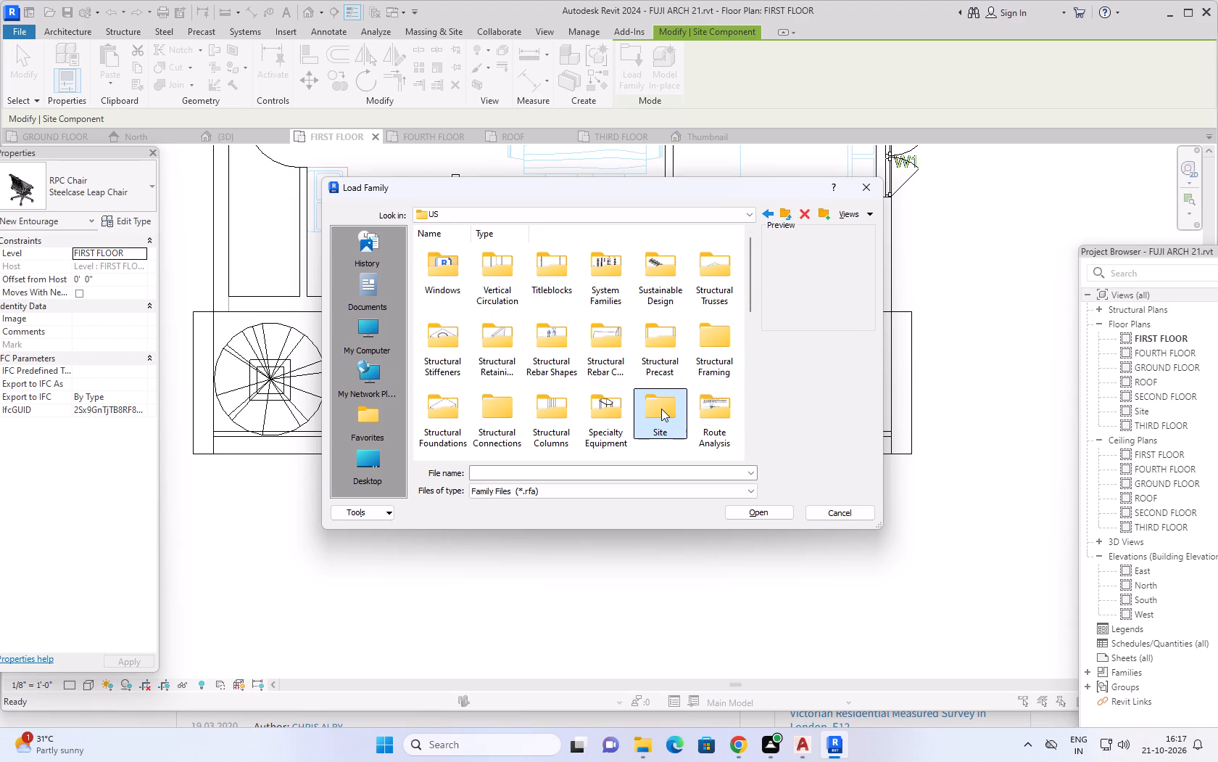
left_click(660, 408)
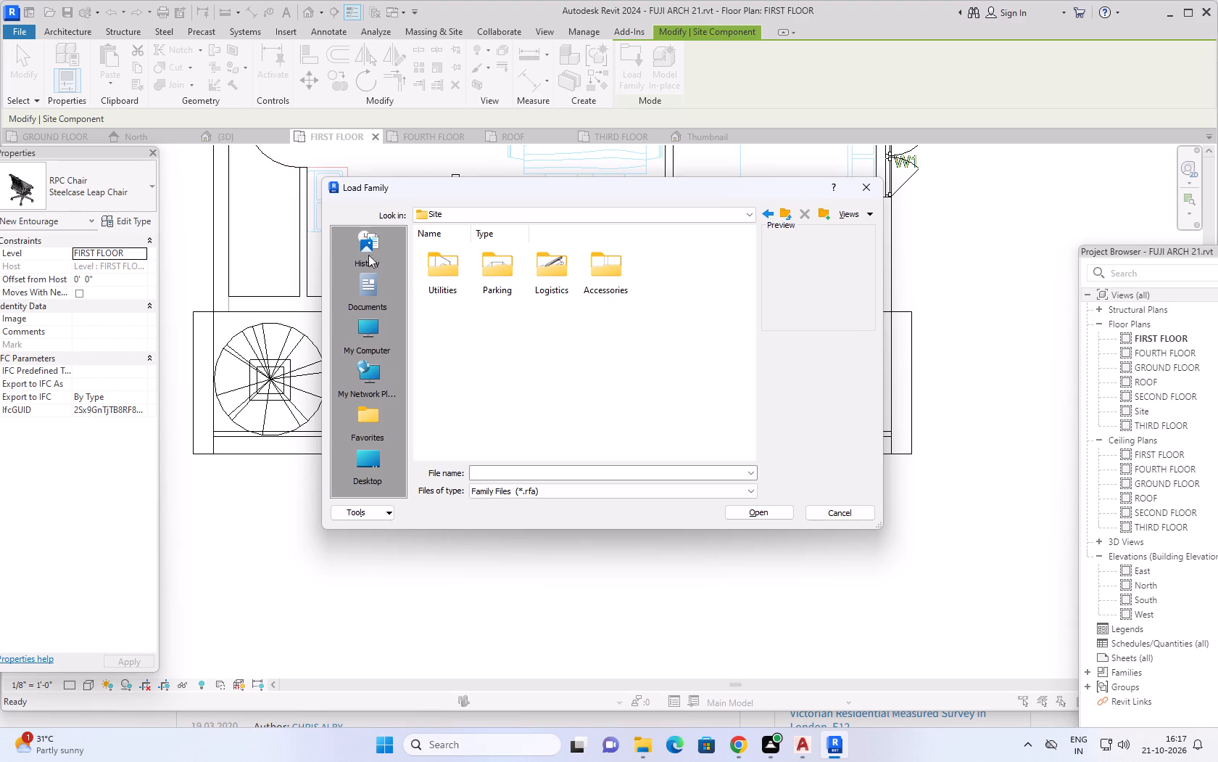
double_click(444, 259)
scroll(623, 397, "down", 3)
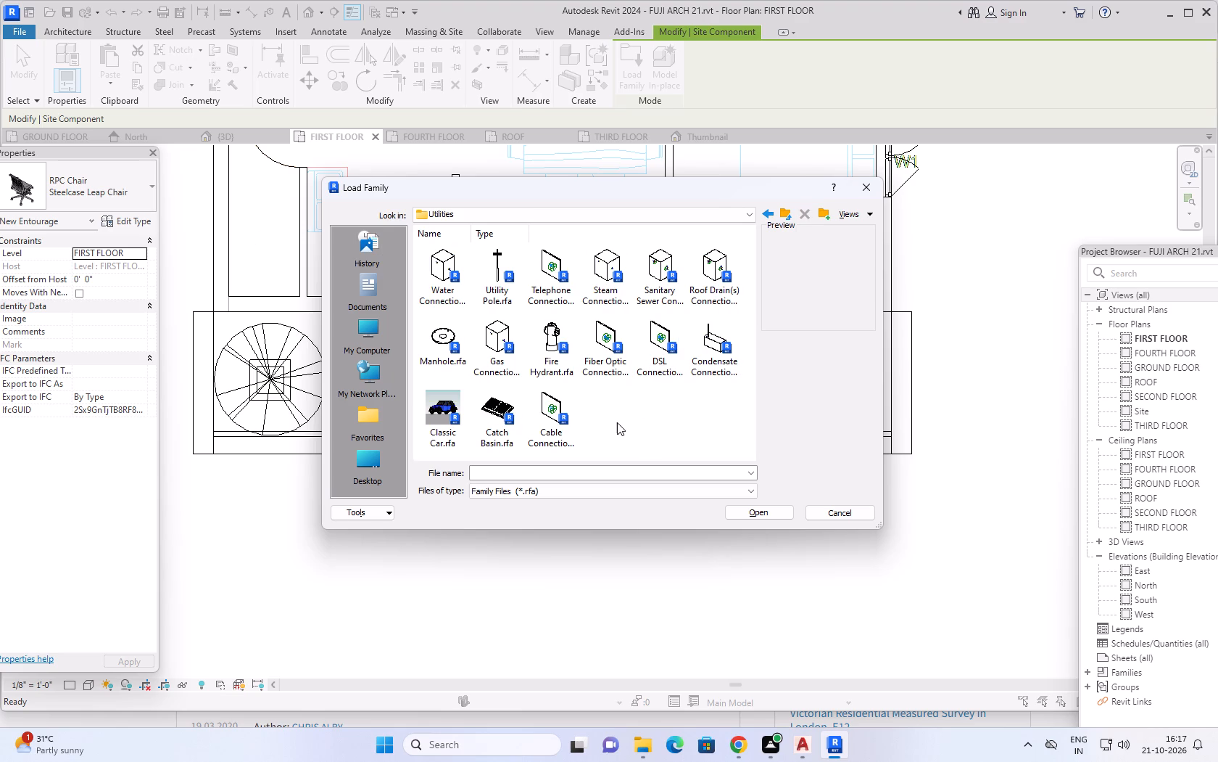
double_click(787, 212)
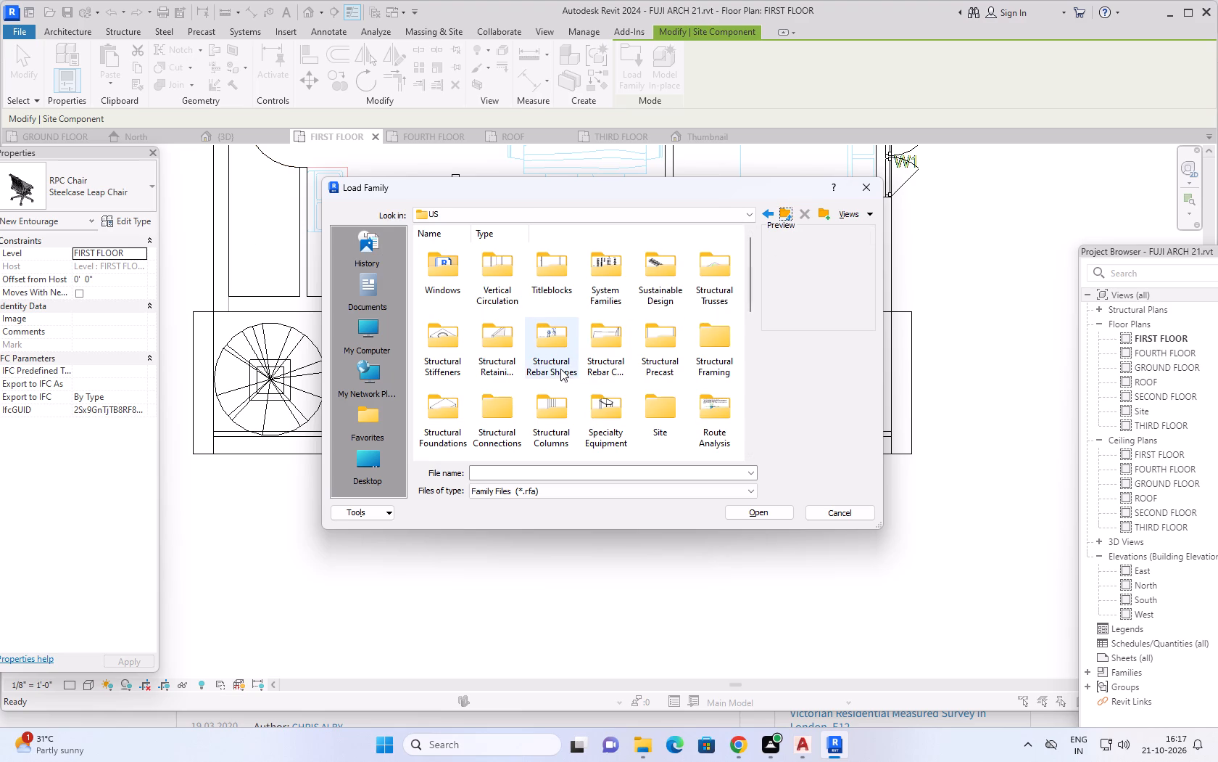
Look over the US library's folders again and check the Parking families in the Site folder.
scroll(626, 377, "down", 2)
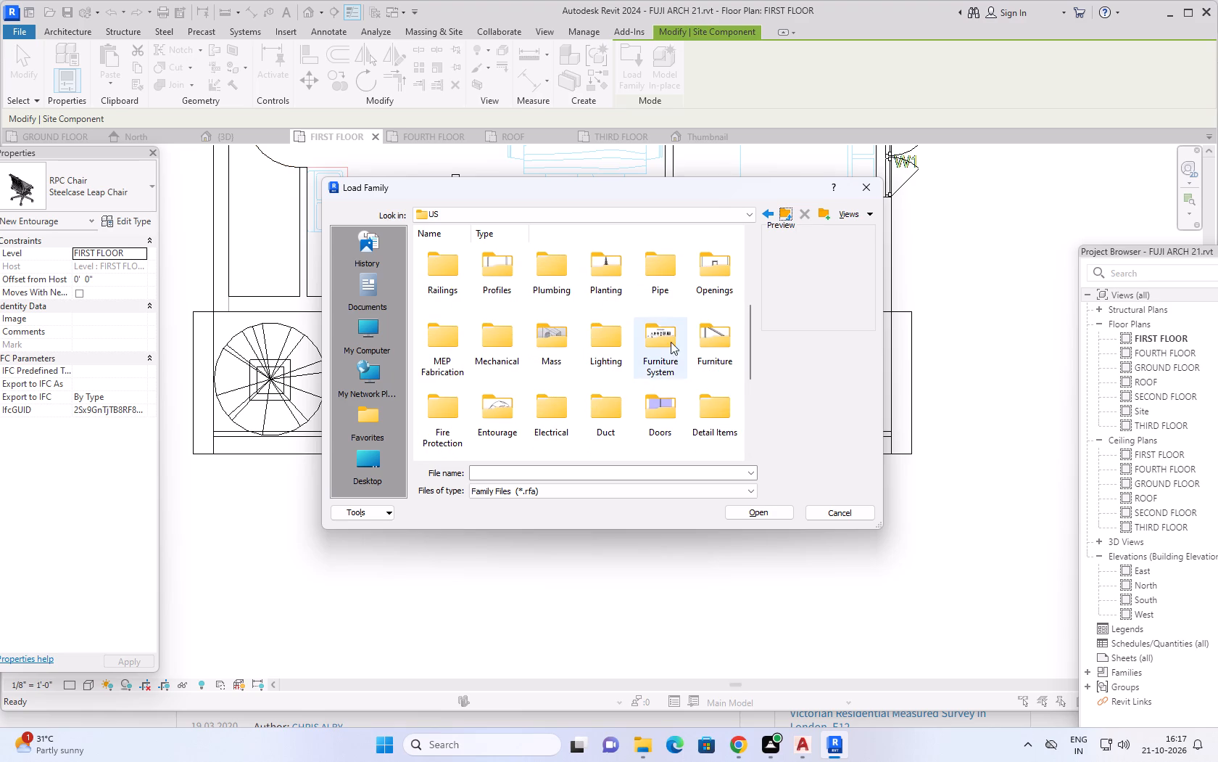
scroll(668, 361, "down", 3)
scroll(662, 368, "up", 2)
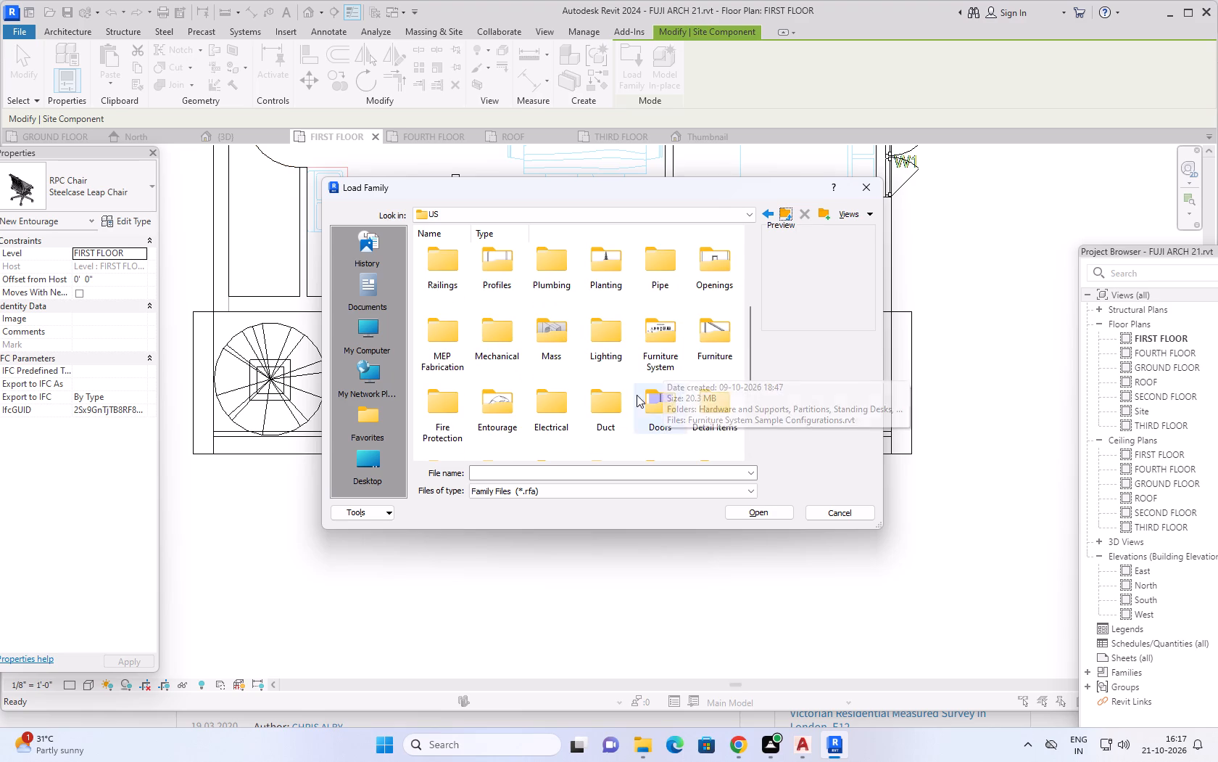
scroll(634, 380, "up", 1)
left_click(668, 326)
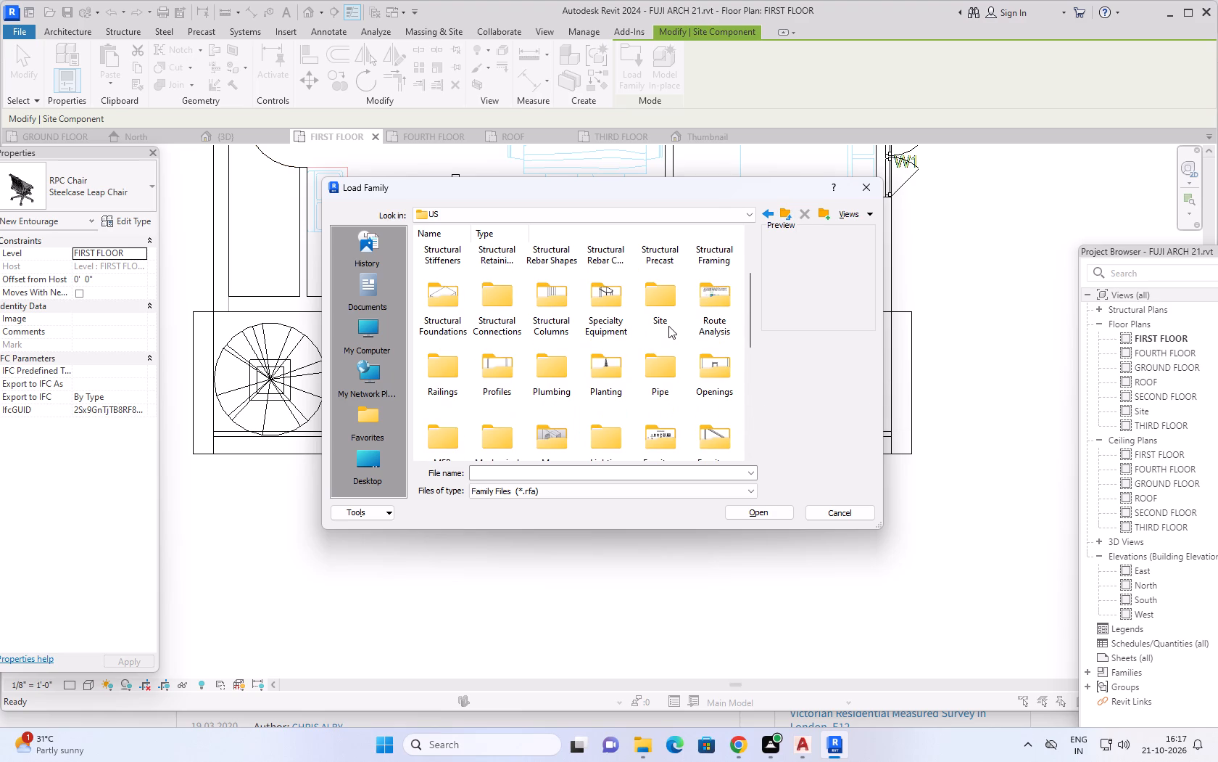
double_click(666, 312)
double_click(491, 279)
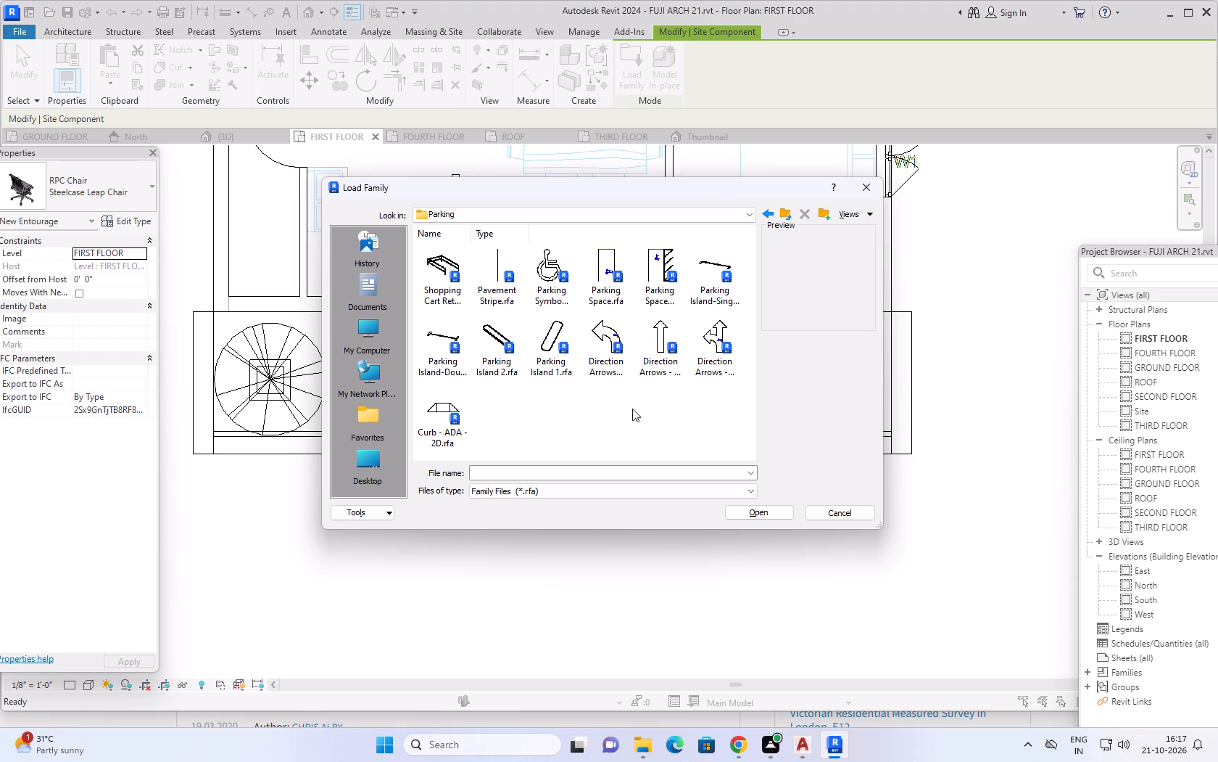
left_click(783, 213)
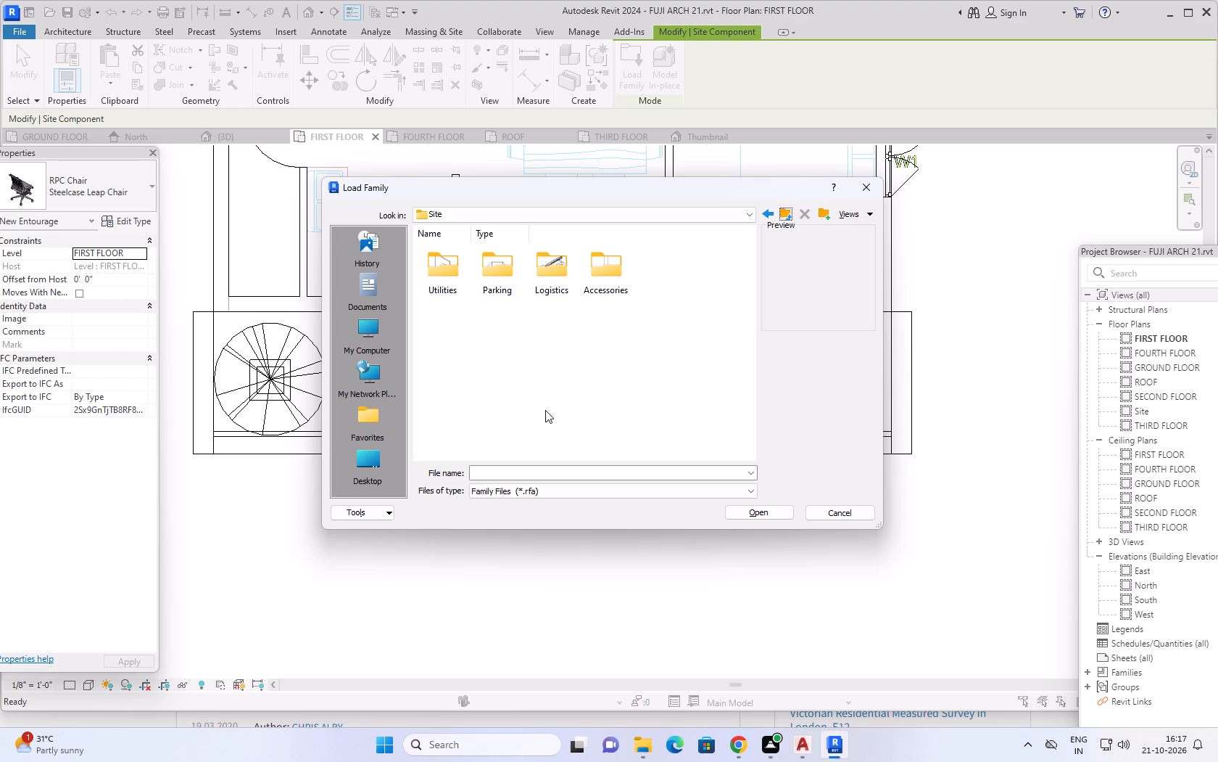
Look through the Site folder's Logistics families for a usable component.
left_click(536, 264)
left_click(536, 265)
left_click(536, 275)
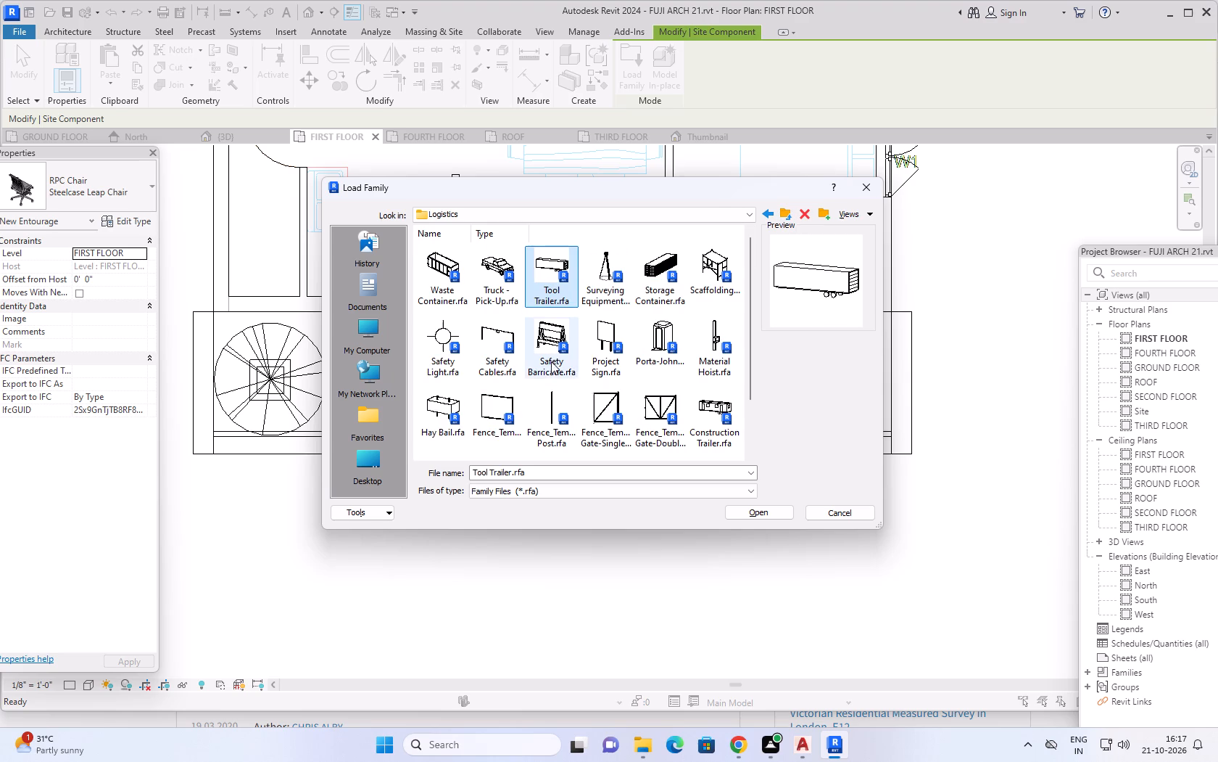
scroll(499, 294, "down", 3)
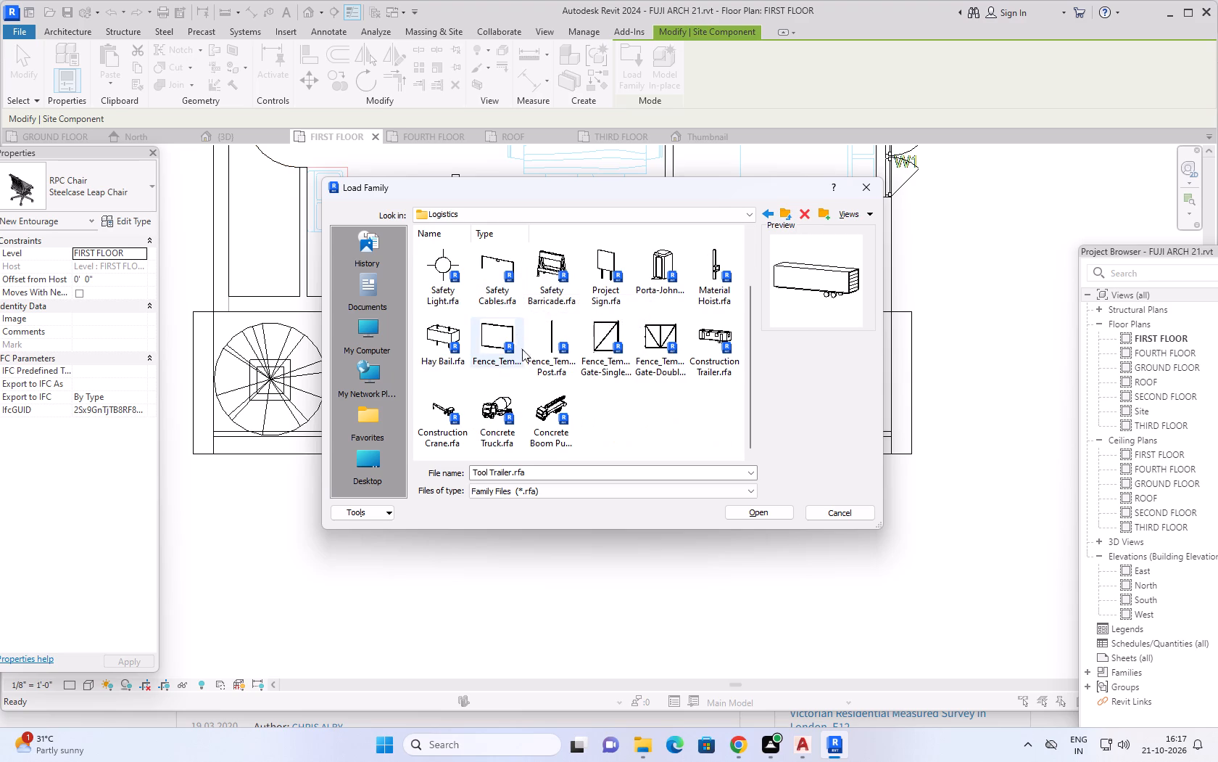
scroll(558, 406, "up", 4)
scroll(629, 377, "up", 4)
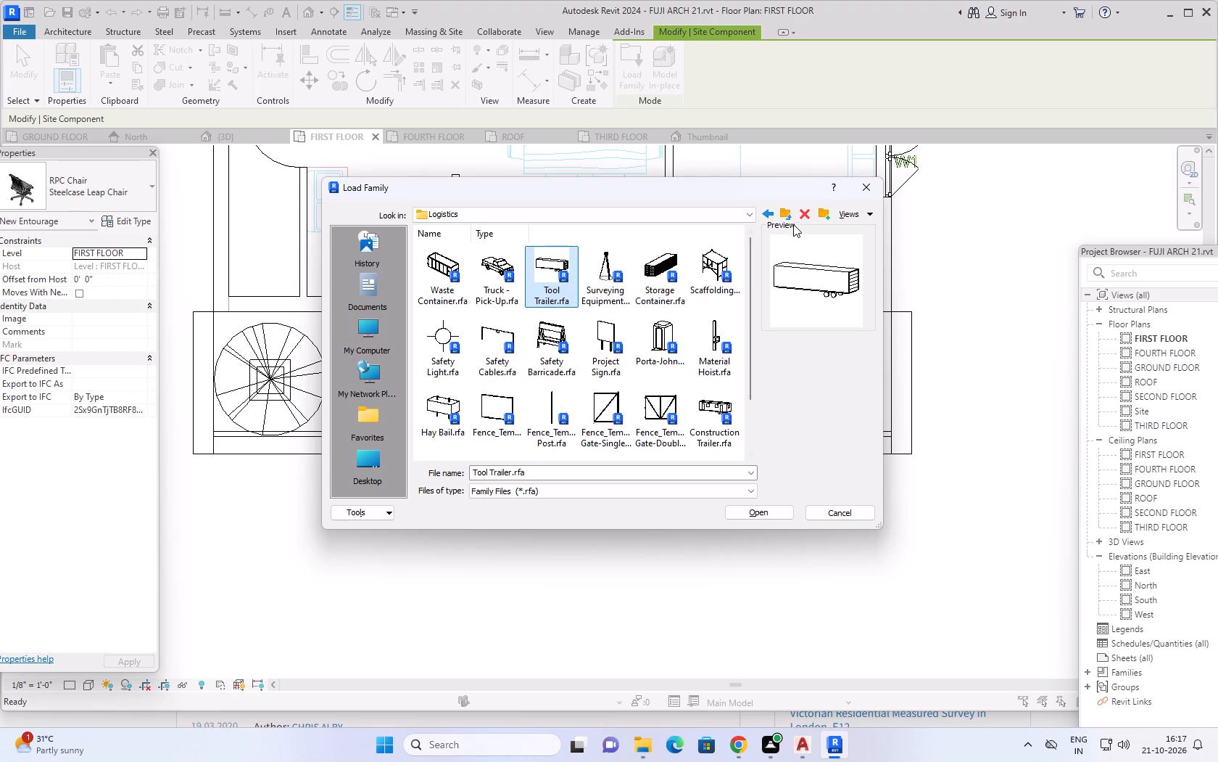
left_click(790, 219)
Examine the Site folder's Accessories families, including the planting urns, planter and park bench, for a balcony item.
double_click(597, 274)
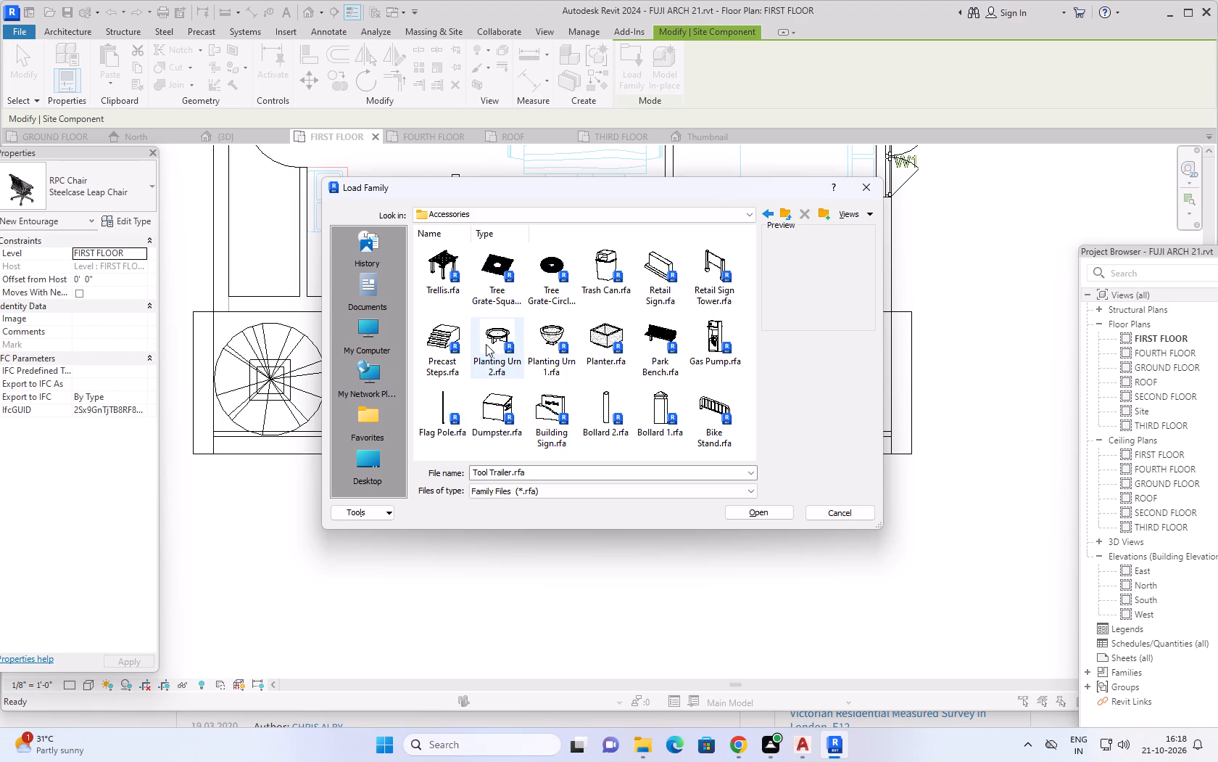
scroll(523, 366, "down", 3)
scroll(679, 353, "down", 4)
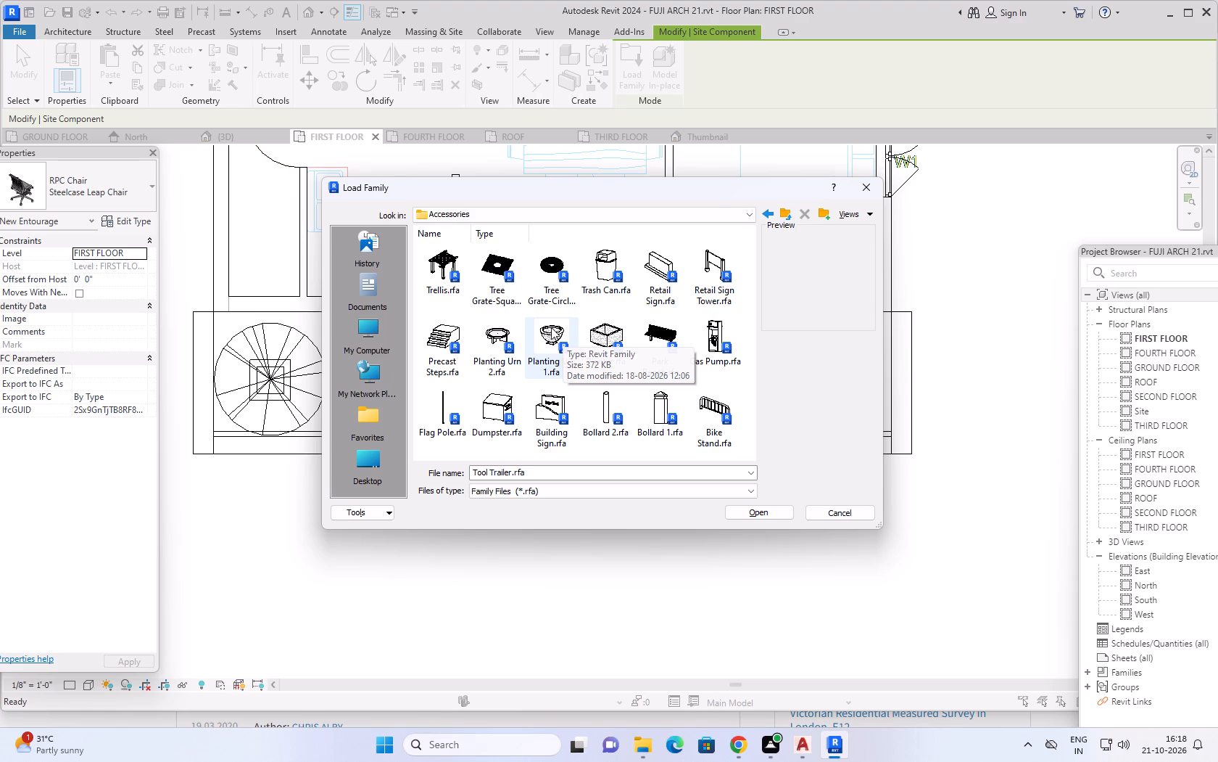
scroll(492, 377, "down", 4)
left_click(789, 213)
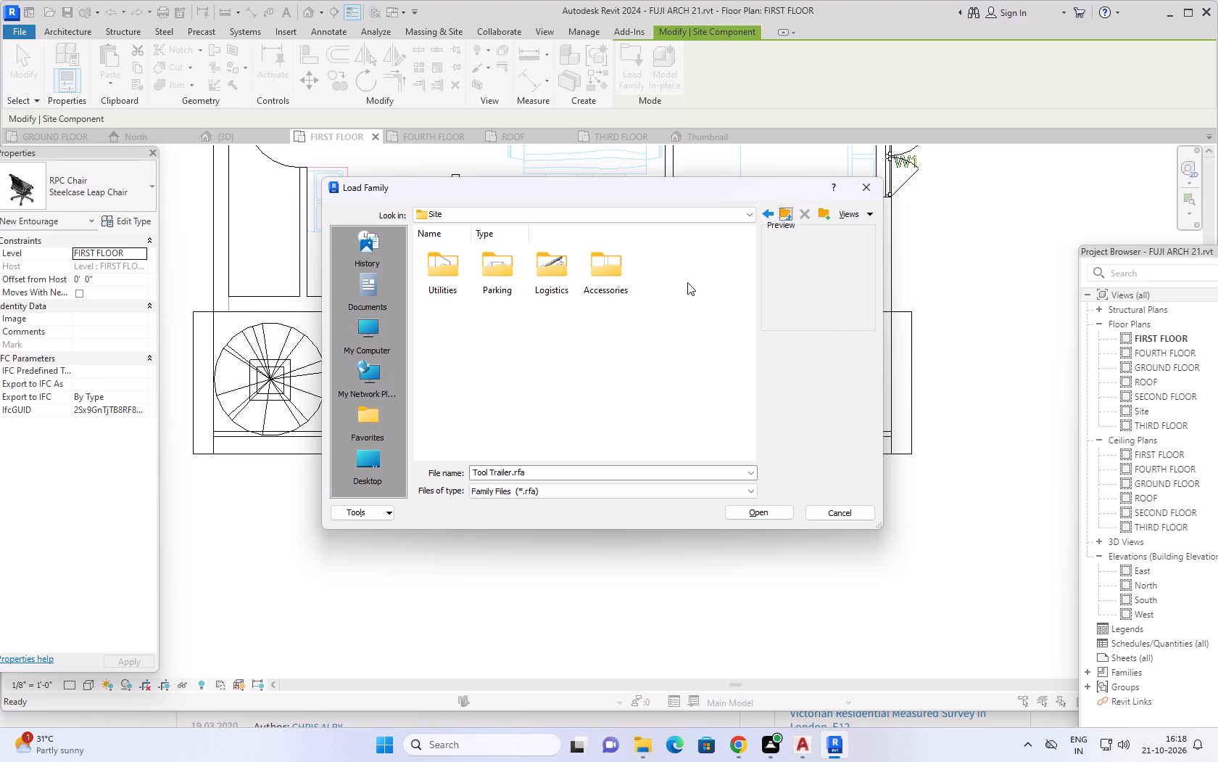
double_click(619, 270)
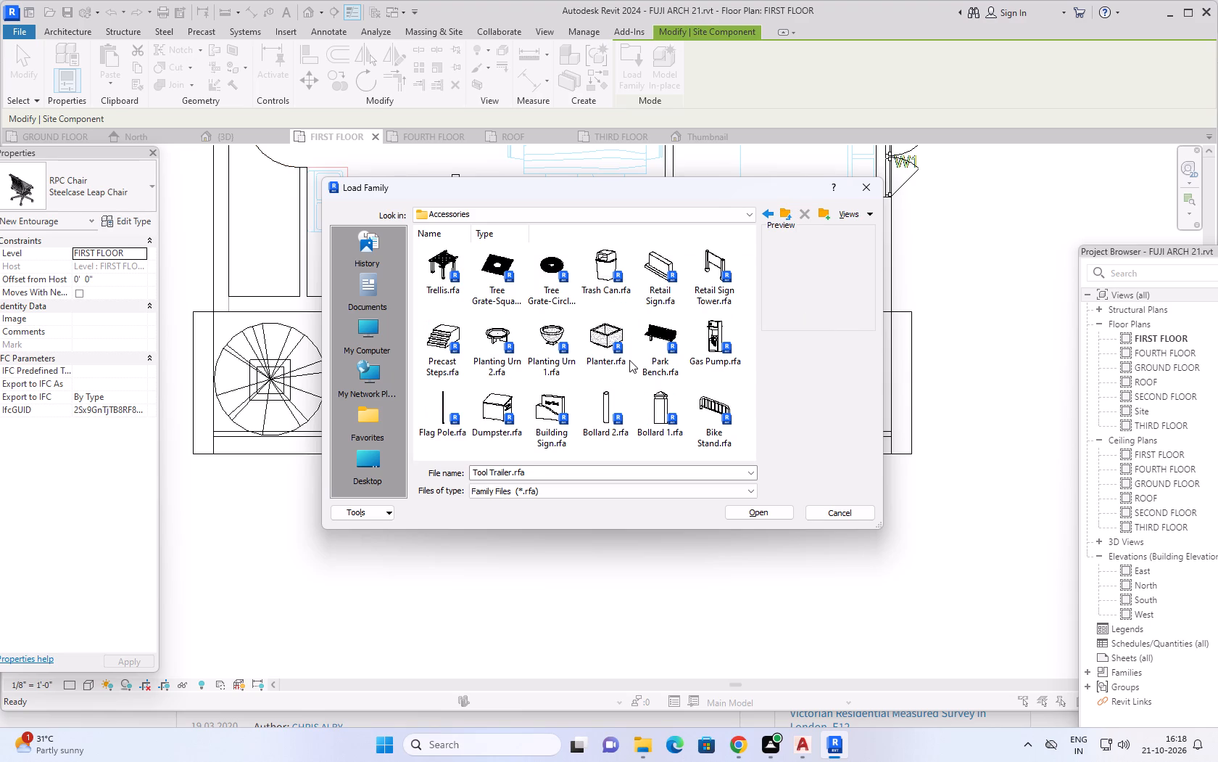
scroll(629, 360, "down", 4)
scroll(613, 337, "up", 3)
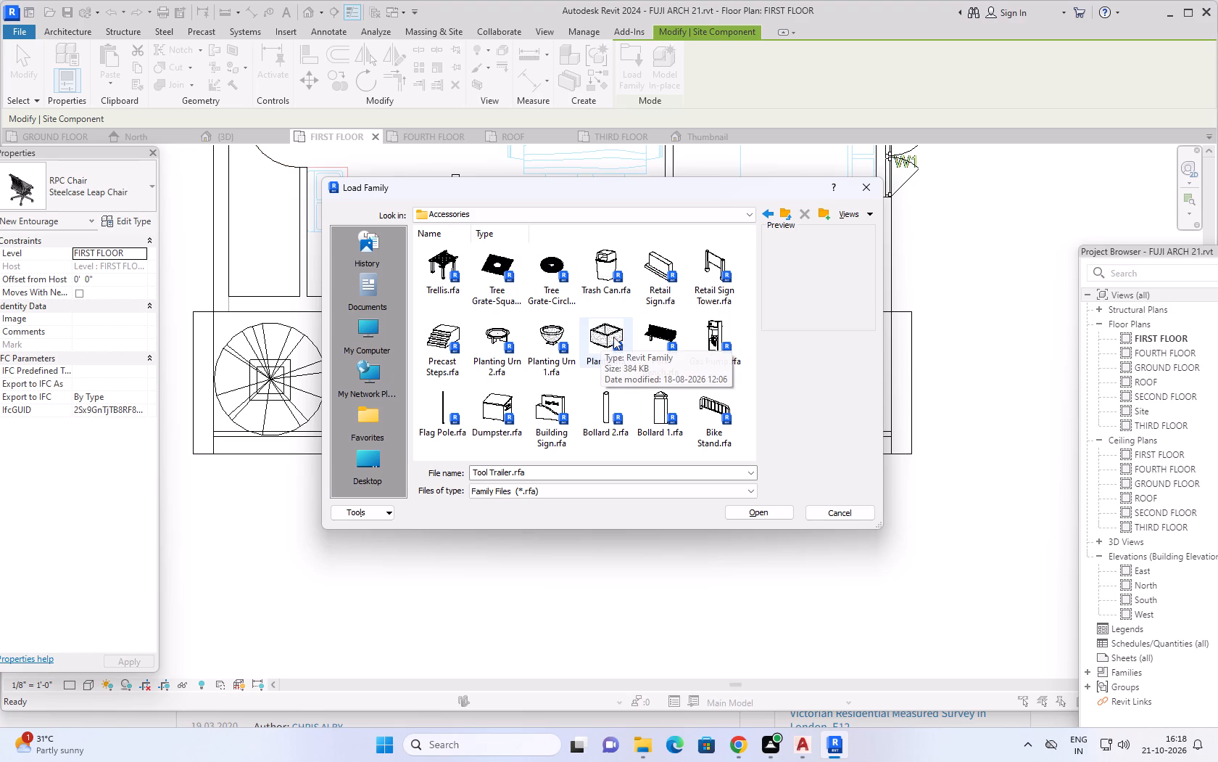
scroll(613, 337, "up", 1)
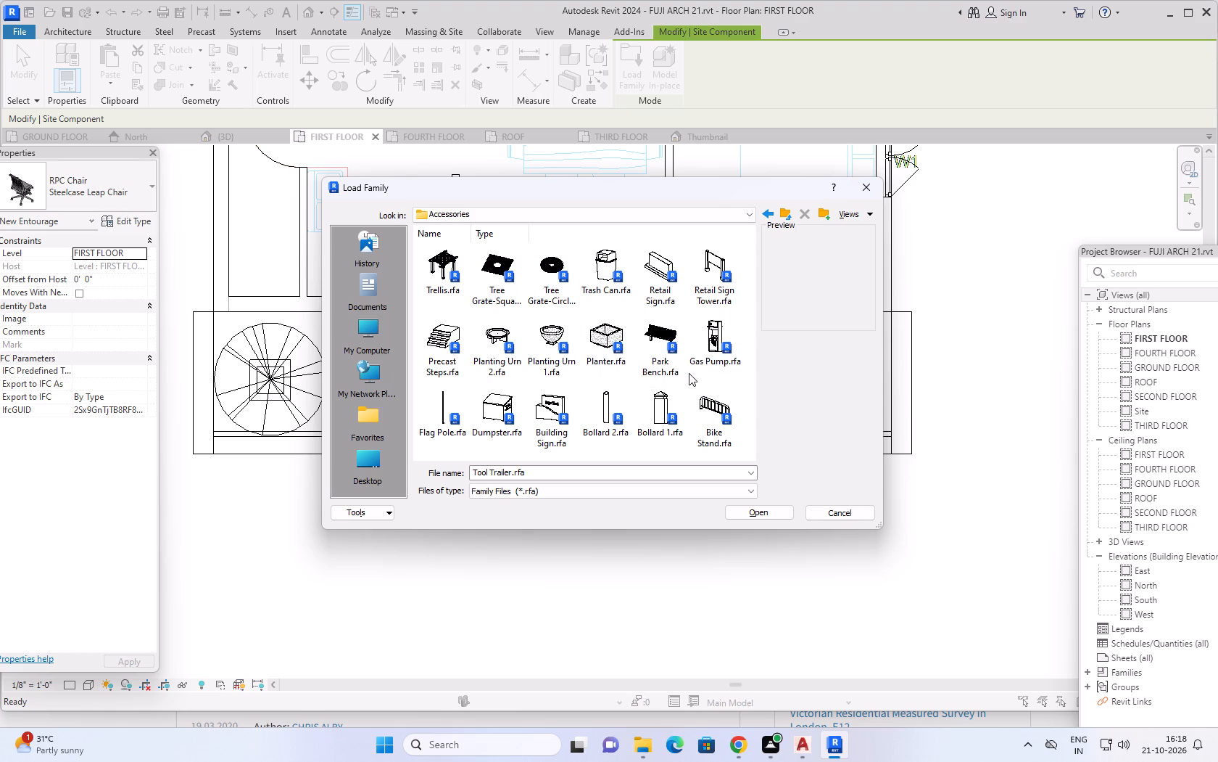
left_click(786, 209)
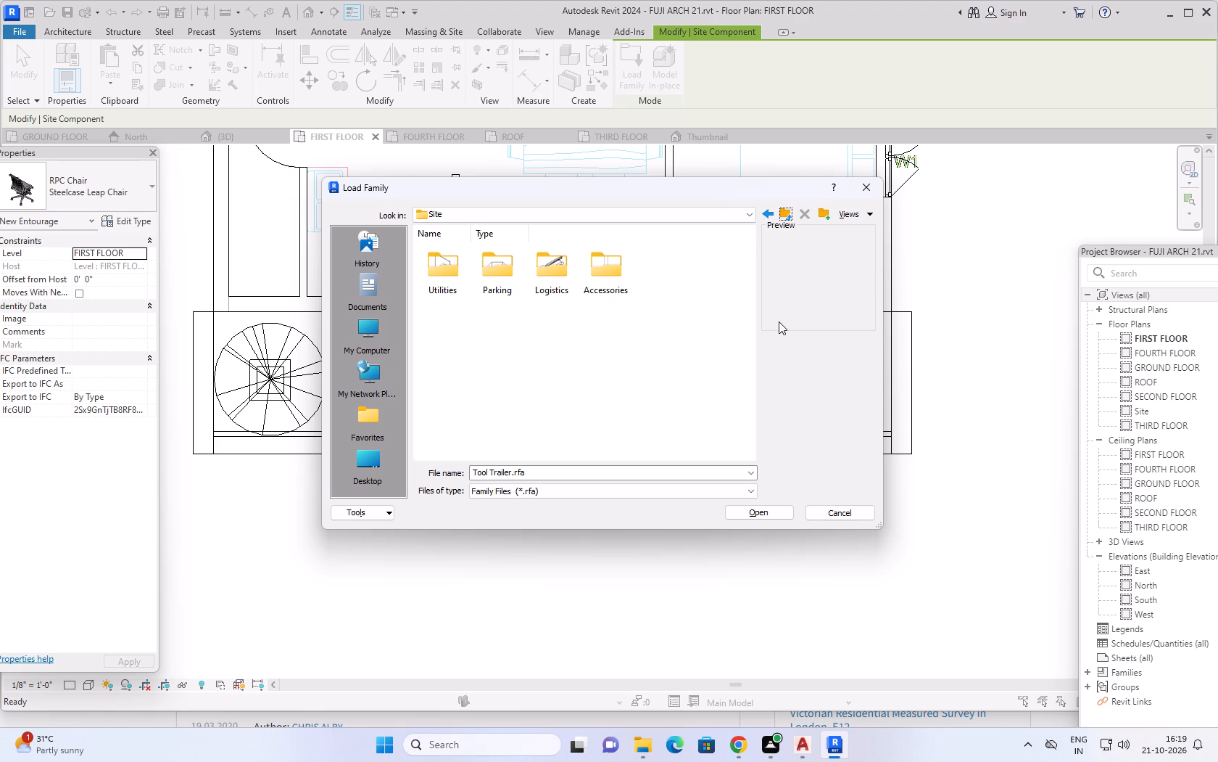
left_click(784, 211)
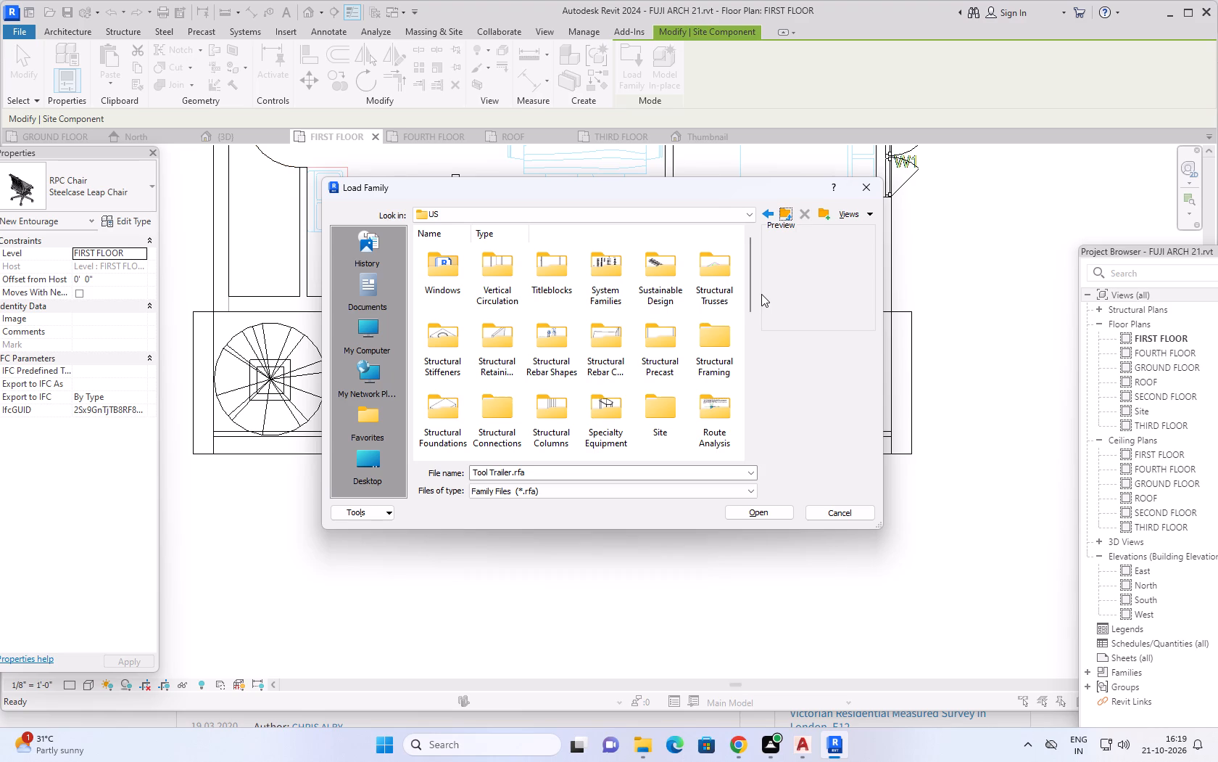
Look through the Cable Tray folder's Fittings subfolder in the US library for a usable family.
scroll(692, 329, "down", 1)
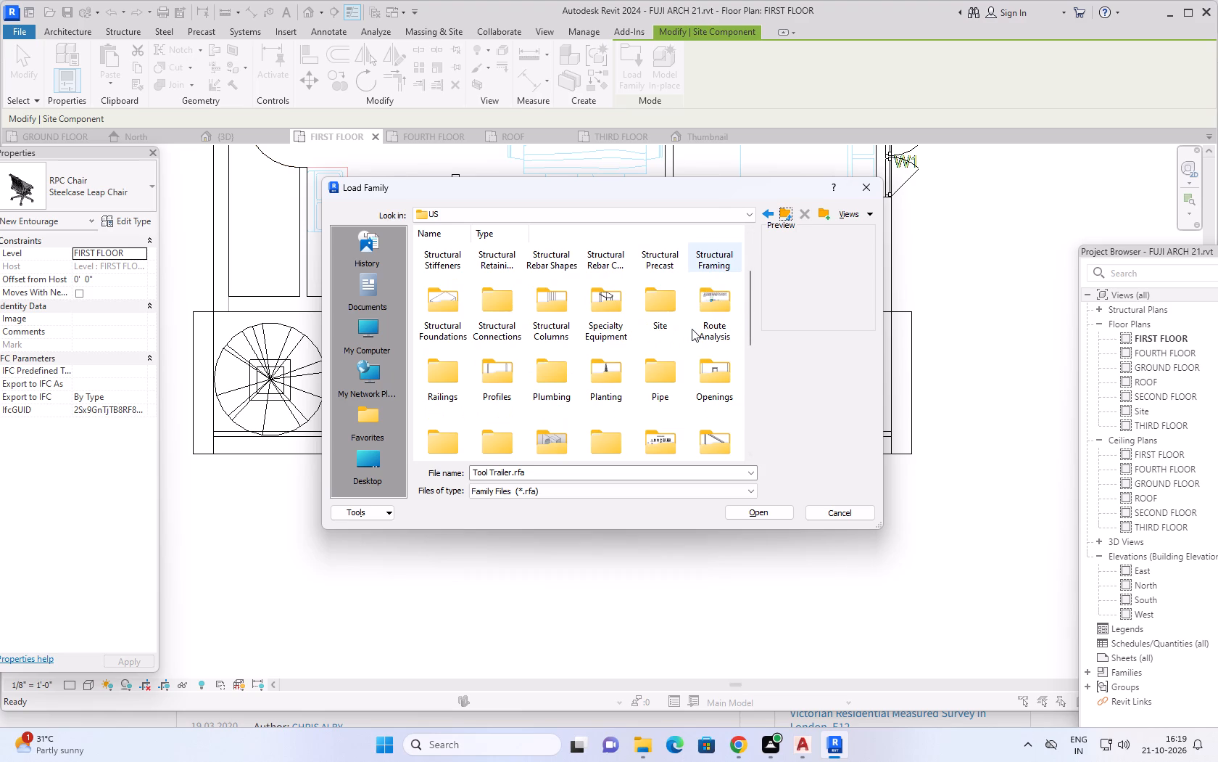
scroll(692, 329, "down", 6)
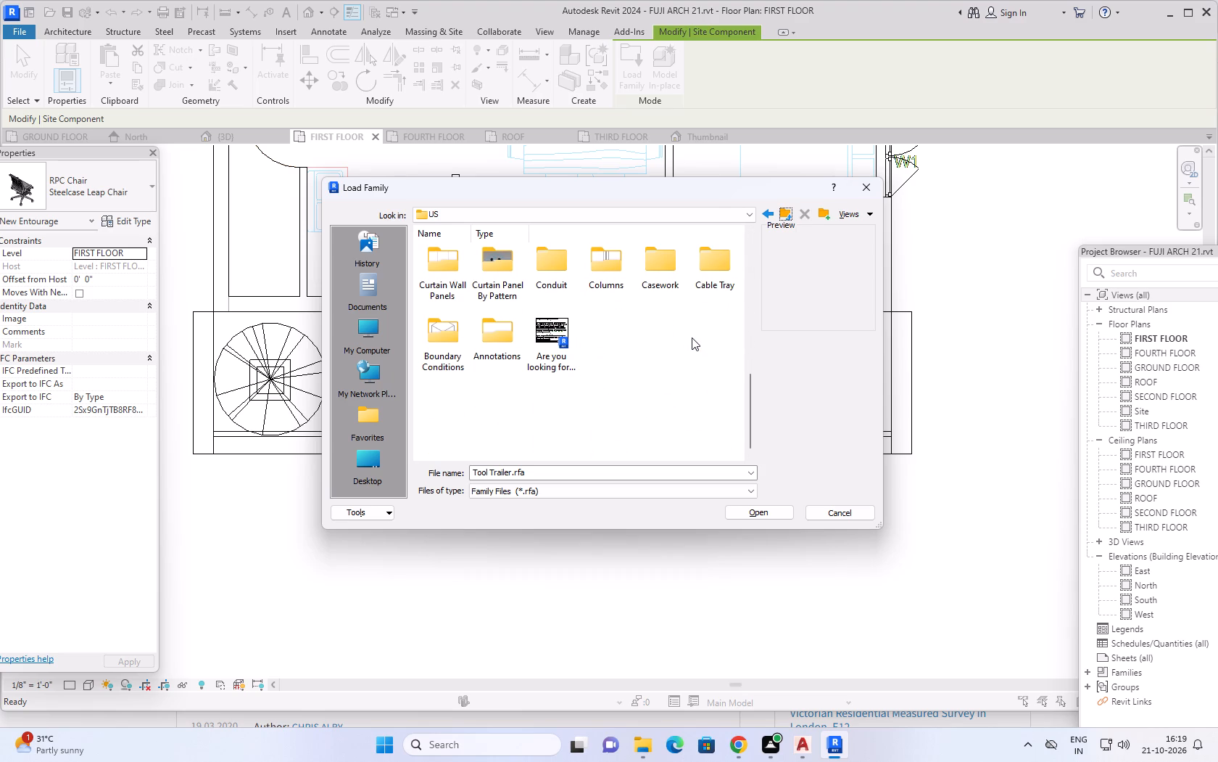
double_click(721, 266)
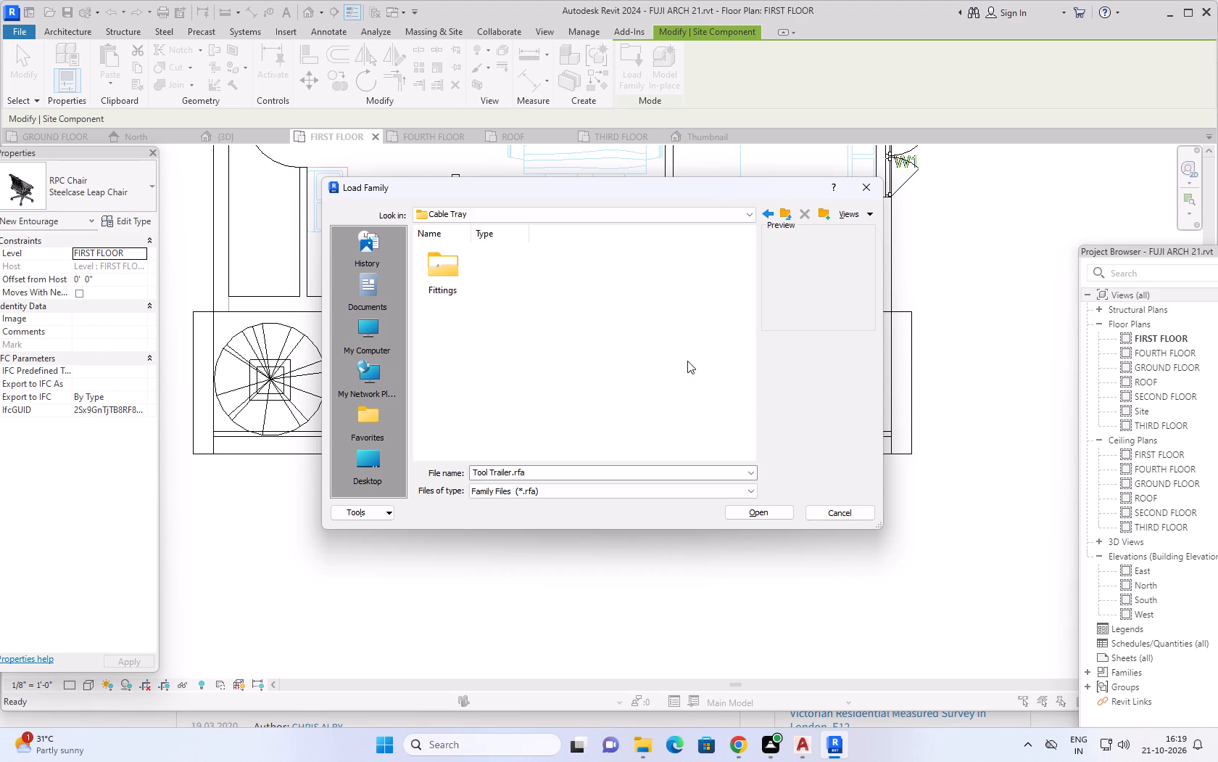
double_click(453, 274)
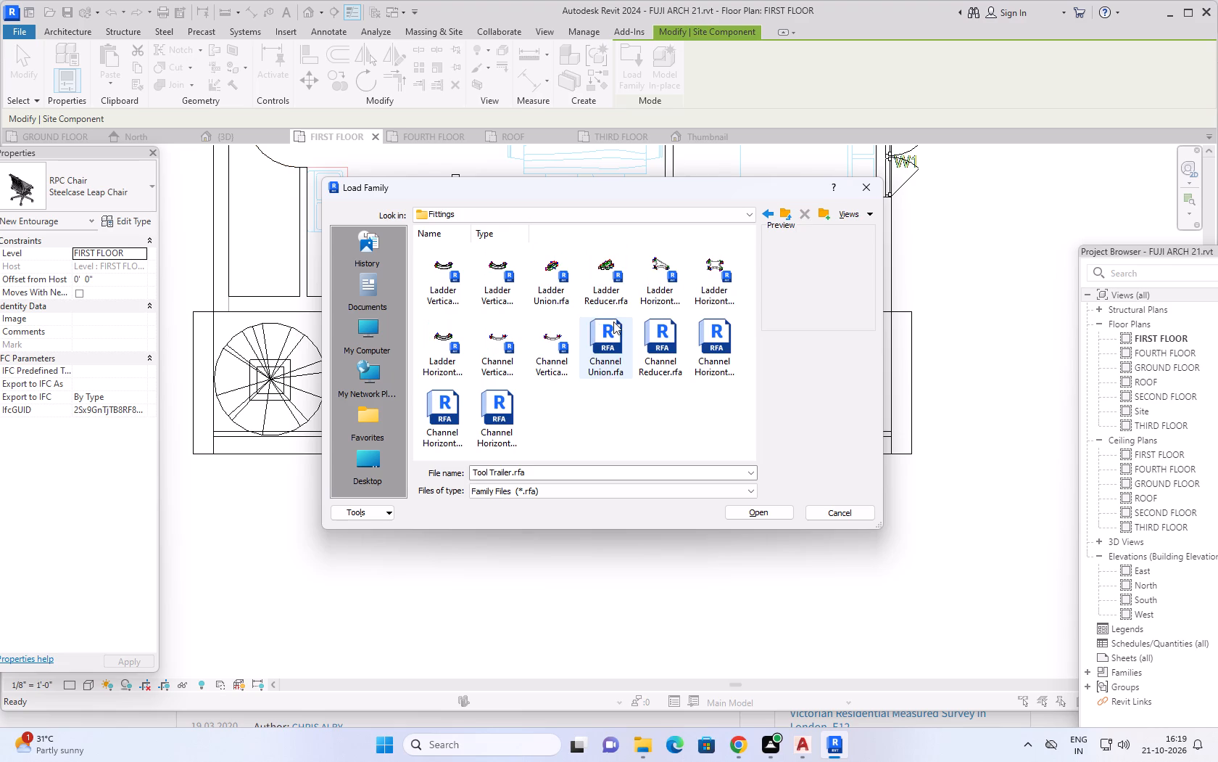
left_click(792, 210)
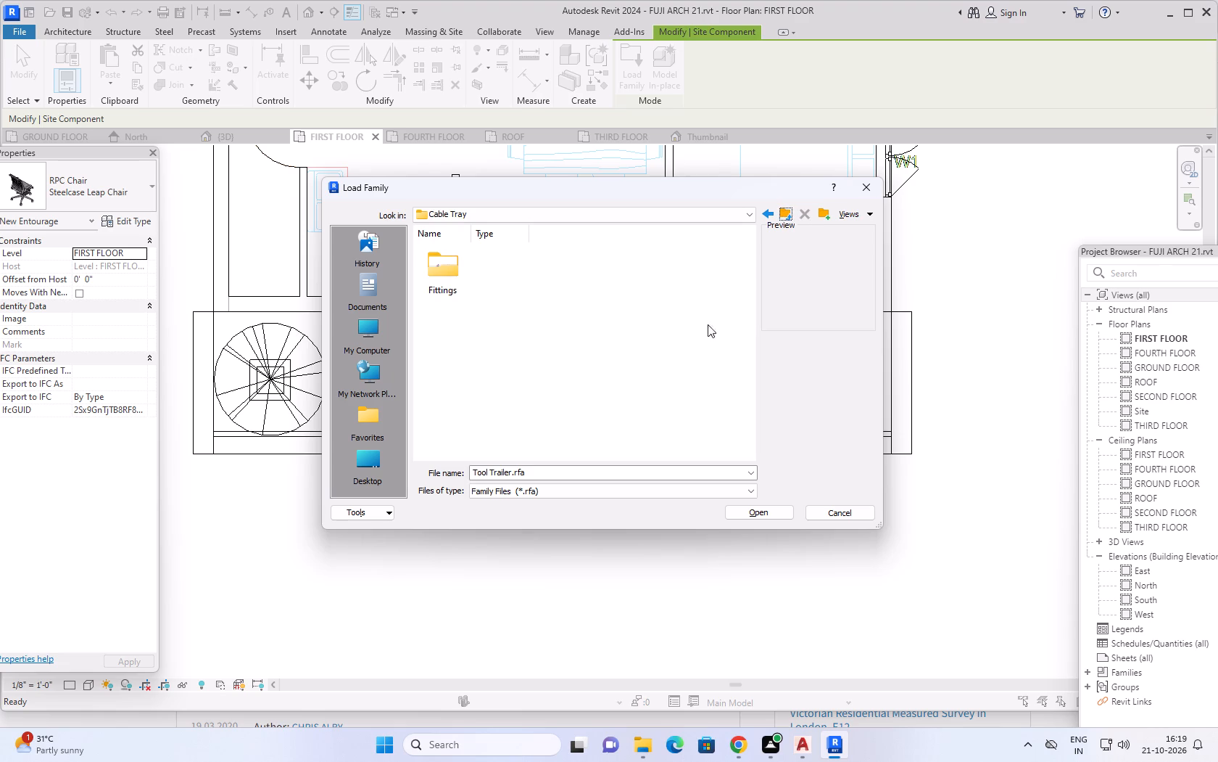
left_click(783, 208)
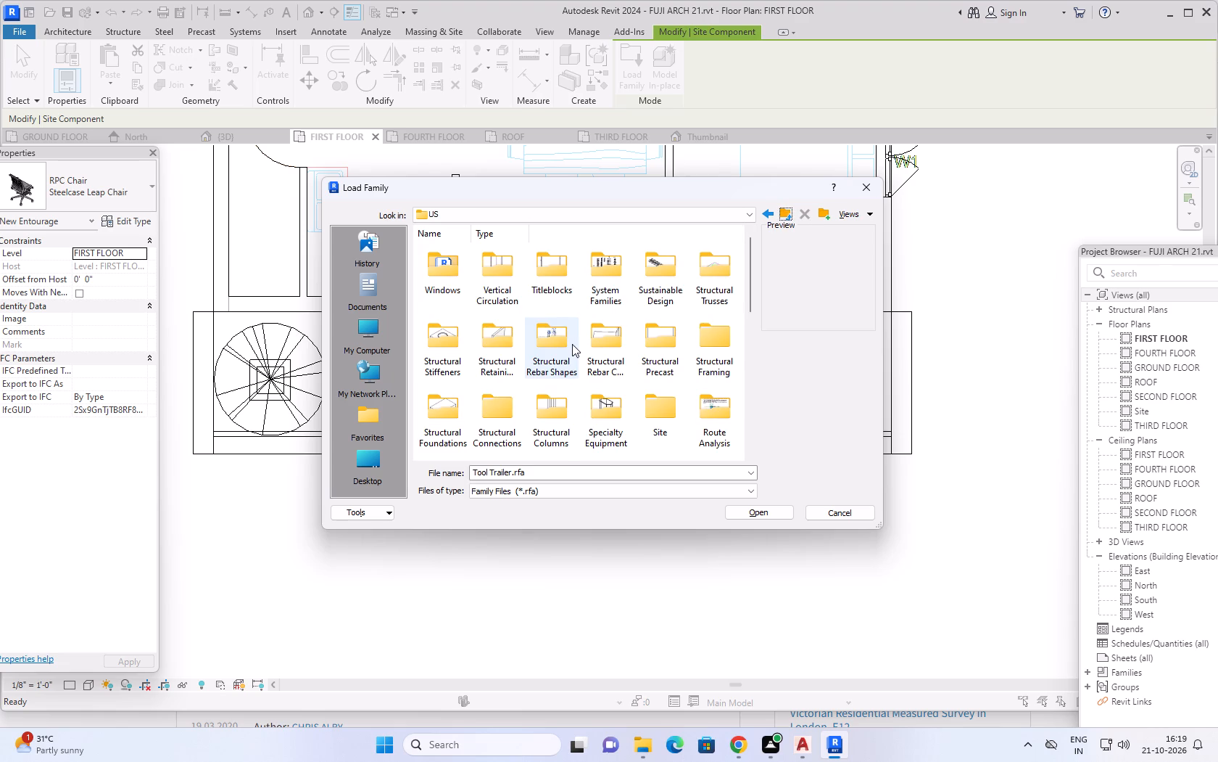
scroll(594, 367, "down", 7)
double_click(716, 253)
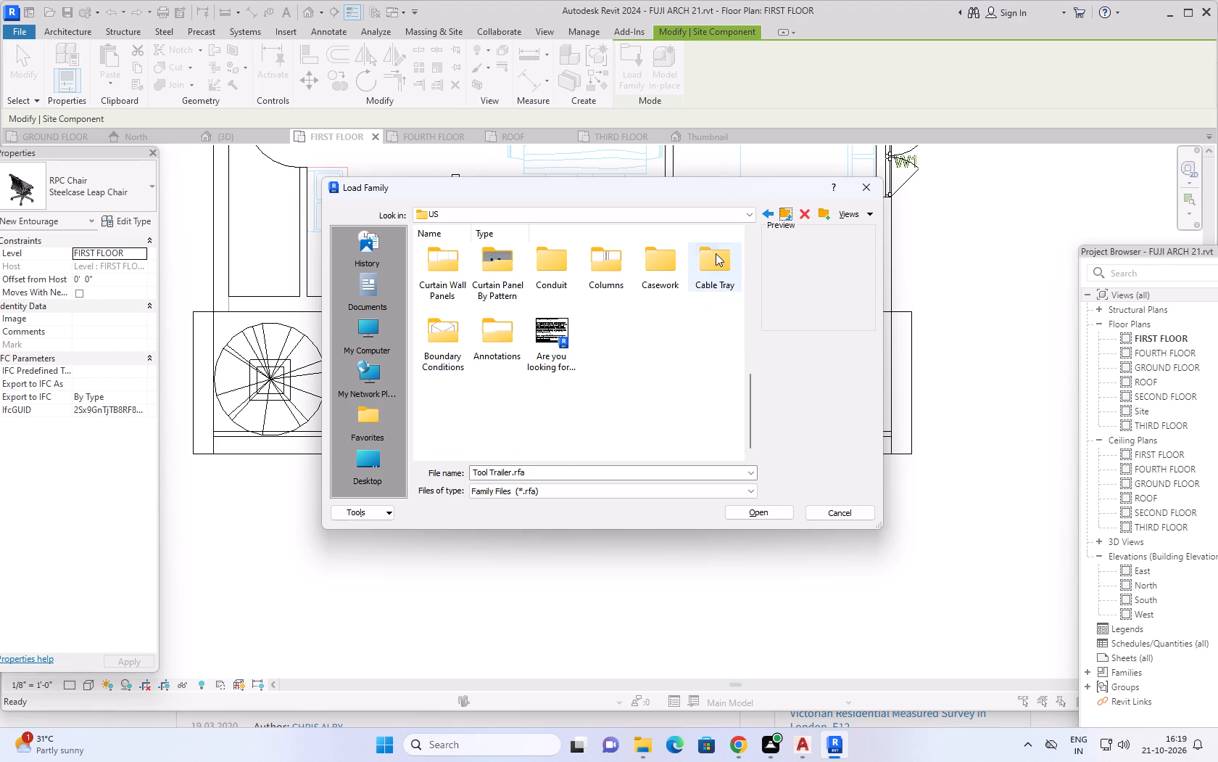
double_click(438, 284)
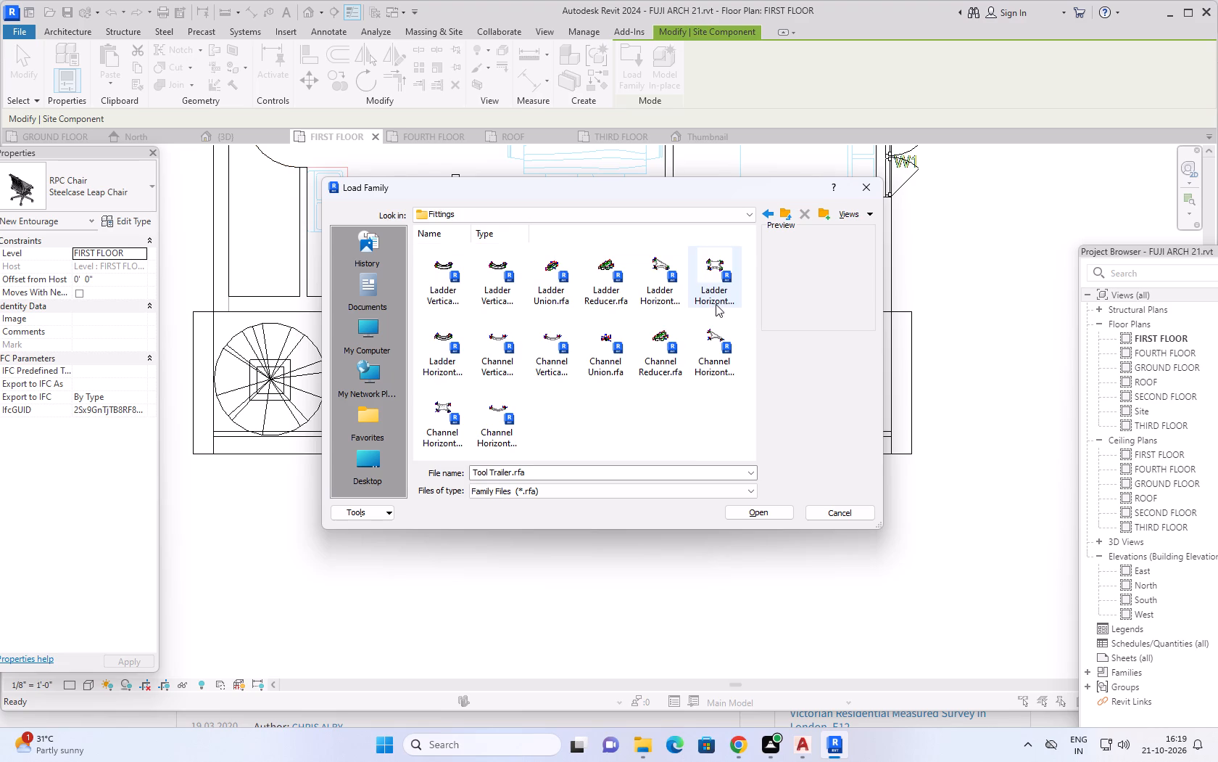
double_click(784, 213)
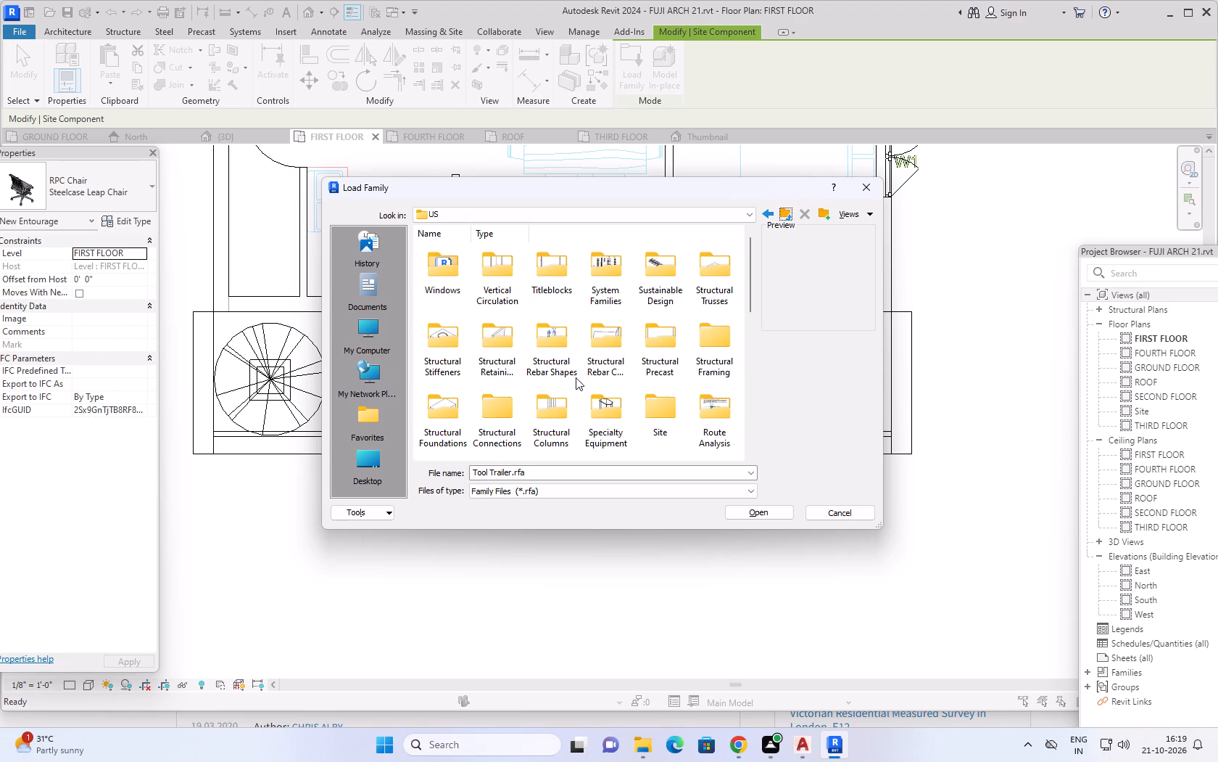
Look through the US library's Annotations folder again for a usable family.
scroll(658, 403, "down", 8)
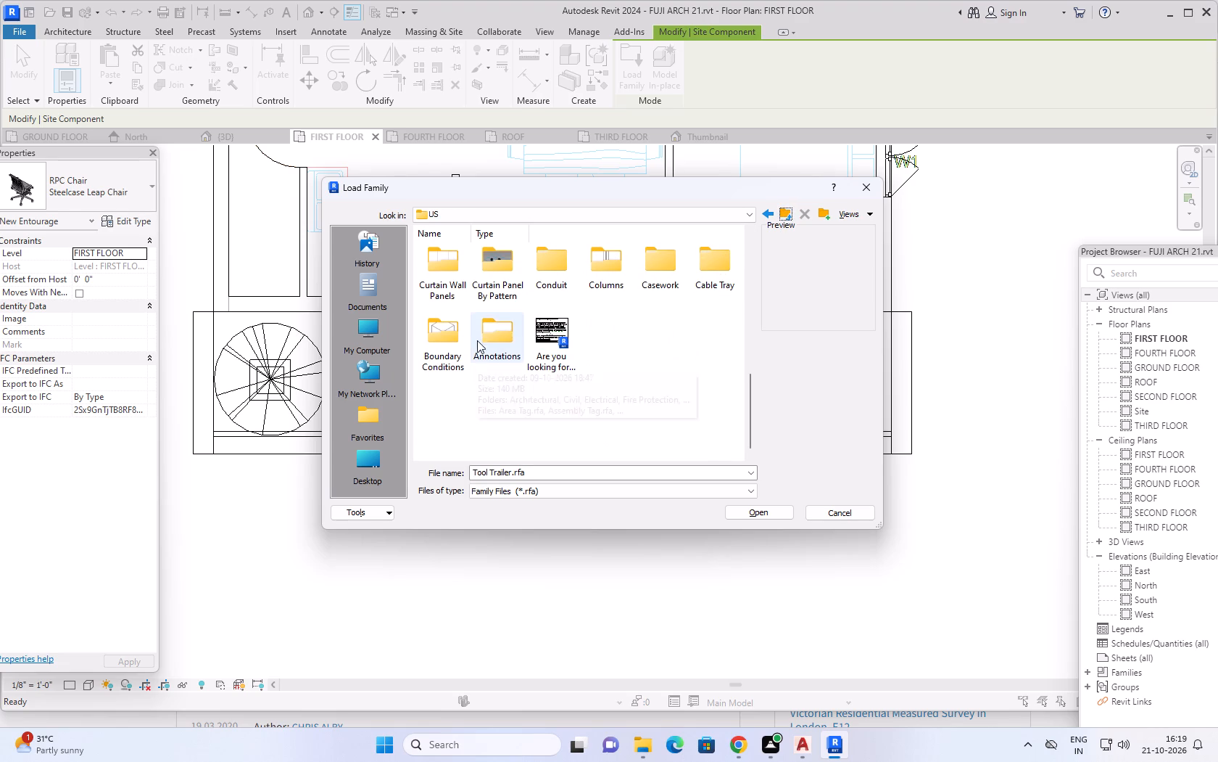
double_click(482, 333)
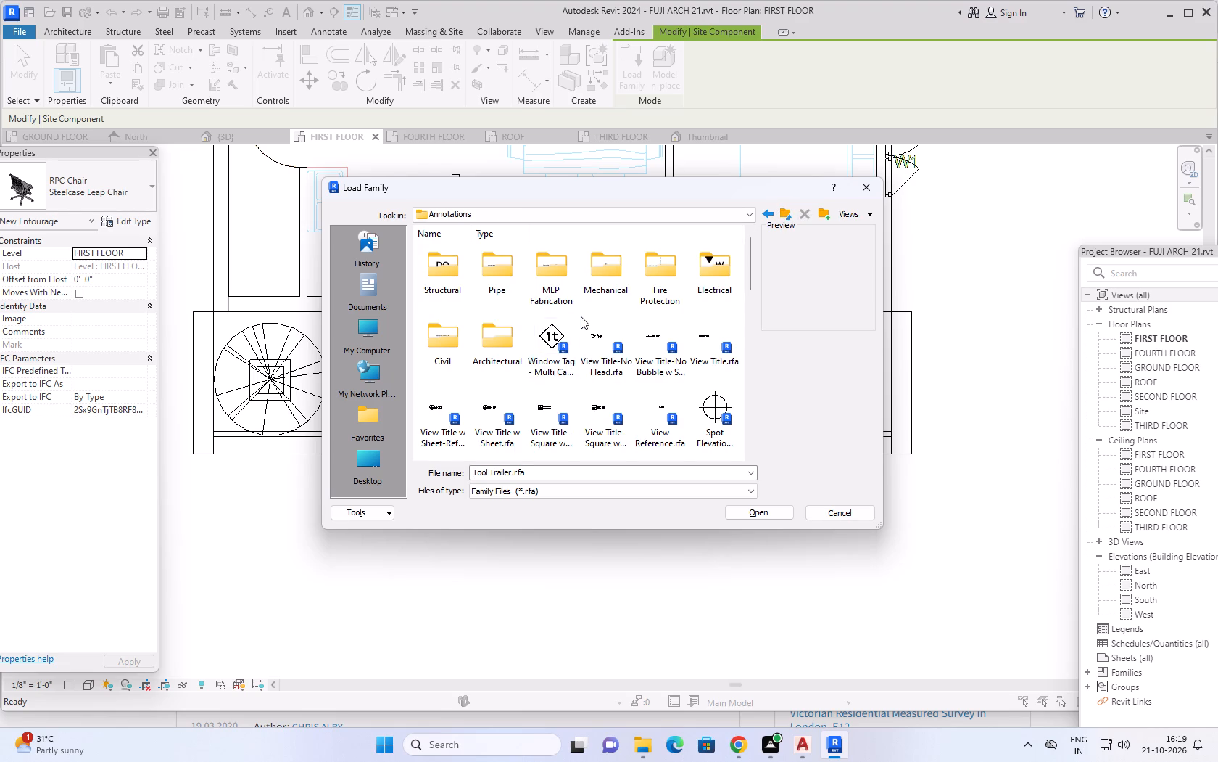
scroll(581, 316, "down", 10)
scroll(587, 335, "up", 5)
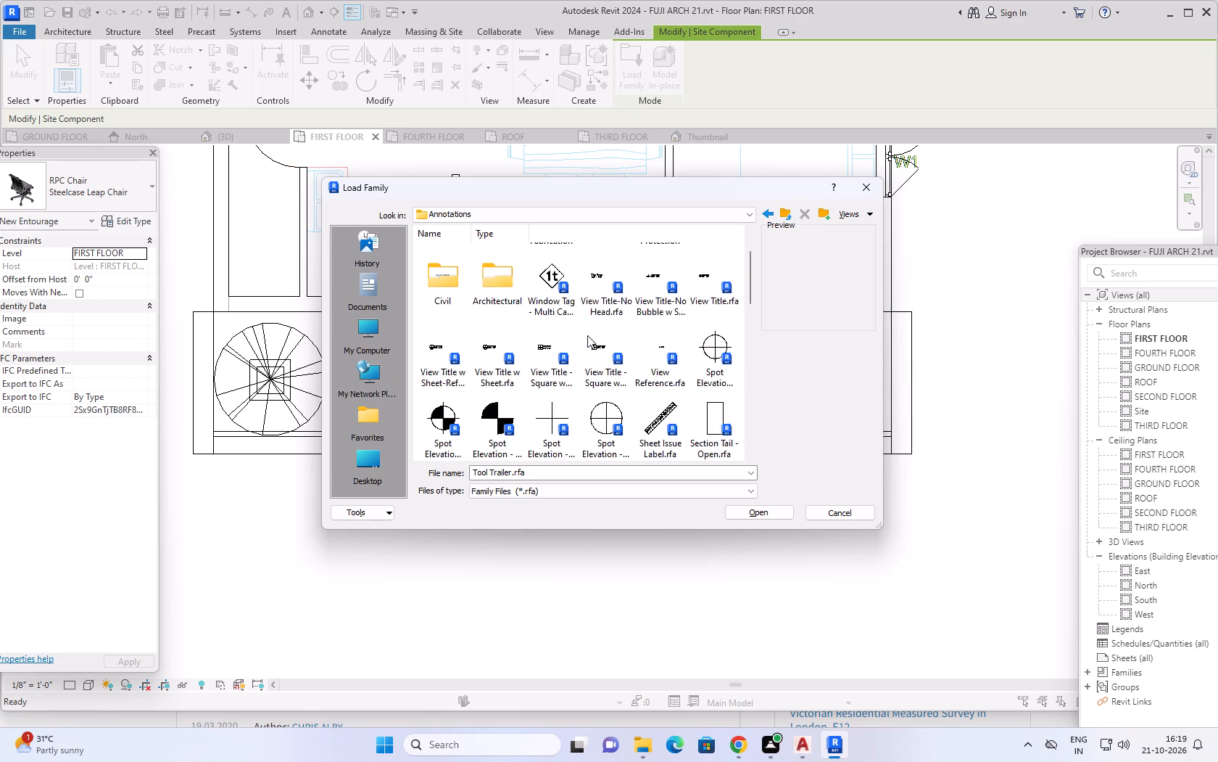
scroll(587, 335, "up", 8)
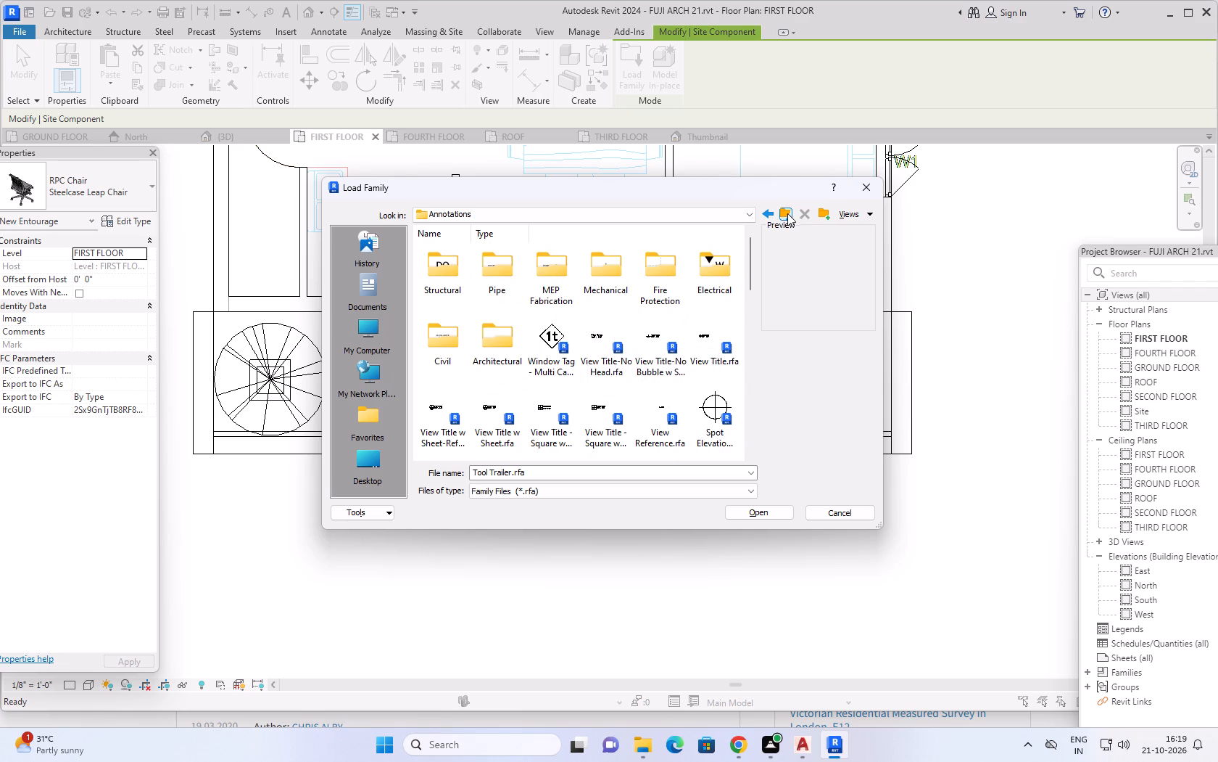
Look through the US library's Boundary Conditions and Detail Items folders for a usable family.
left_click(788, 213)
scroll(529, 398, "down", 2)
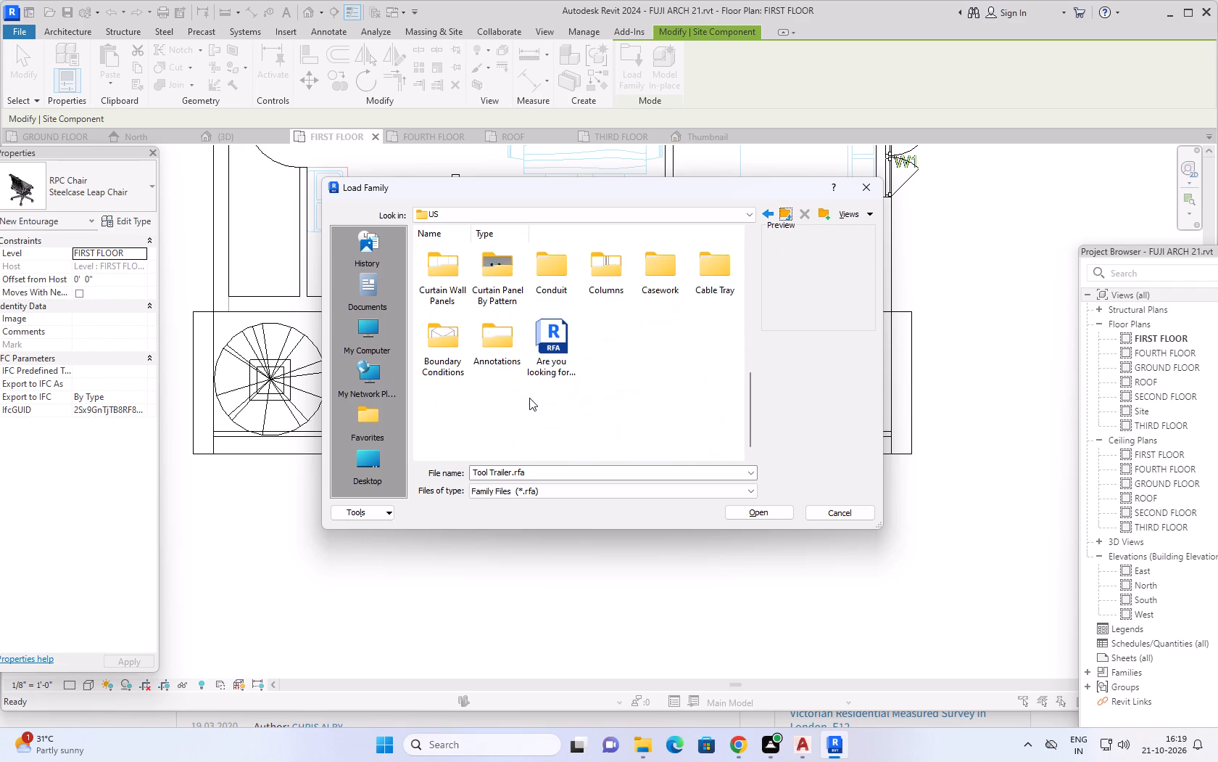
scroll(529, 398, "down", 6)
double_click(453, 328)
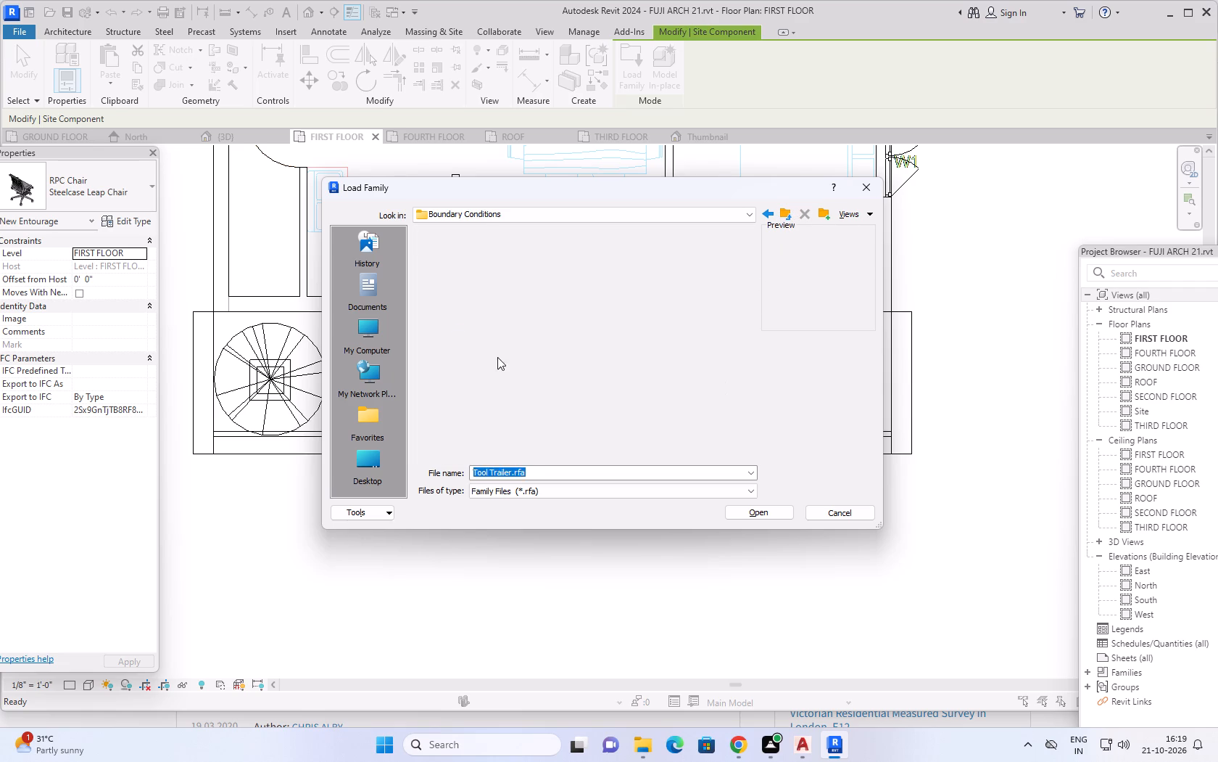
left_click(789, 209)
scroll(669, 397, "down", 8)
scroll(669, 401, "up", 1)
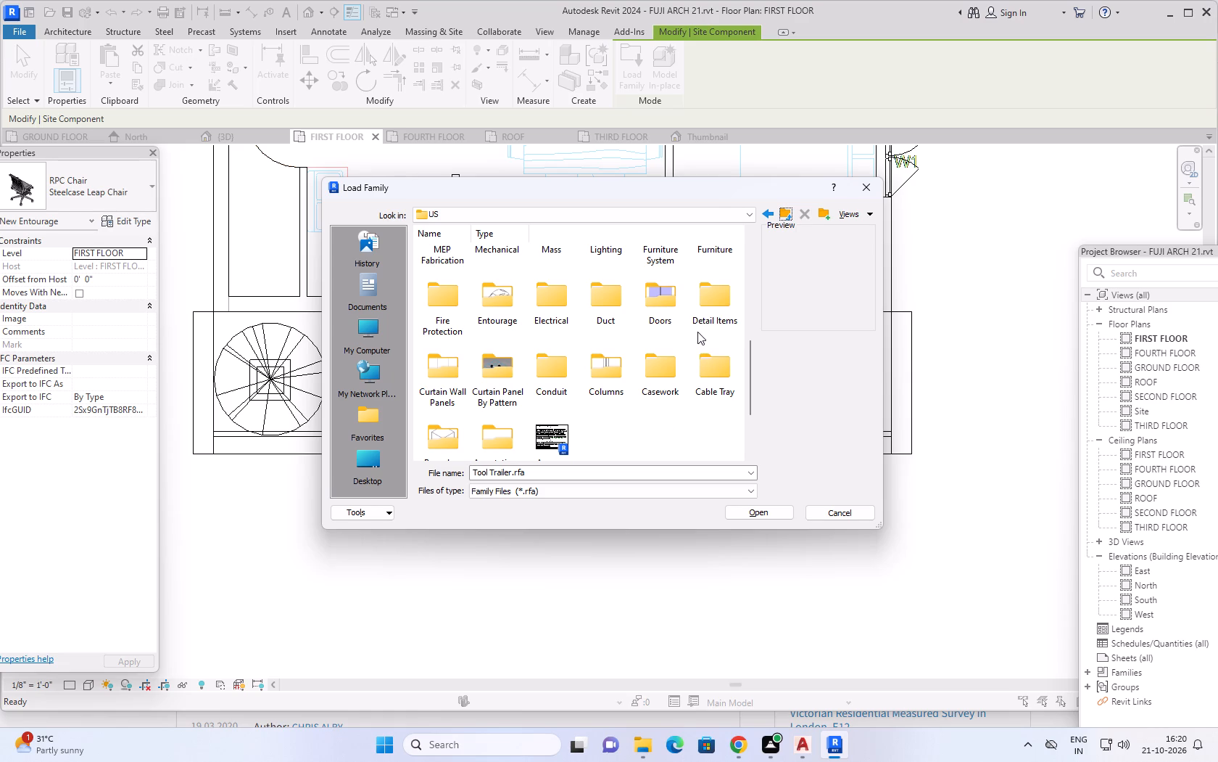
double_click(719, 311)
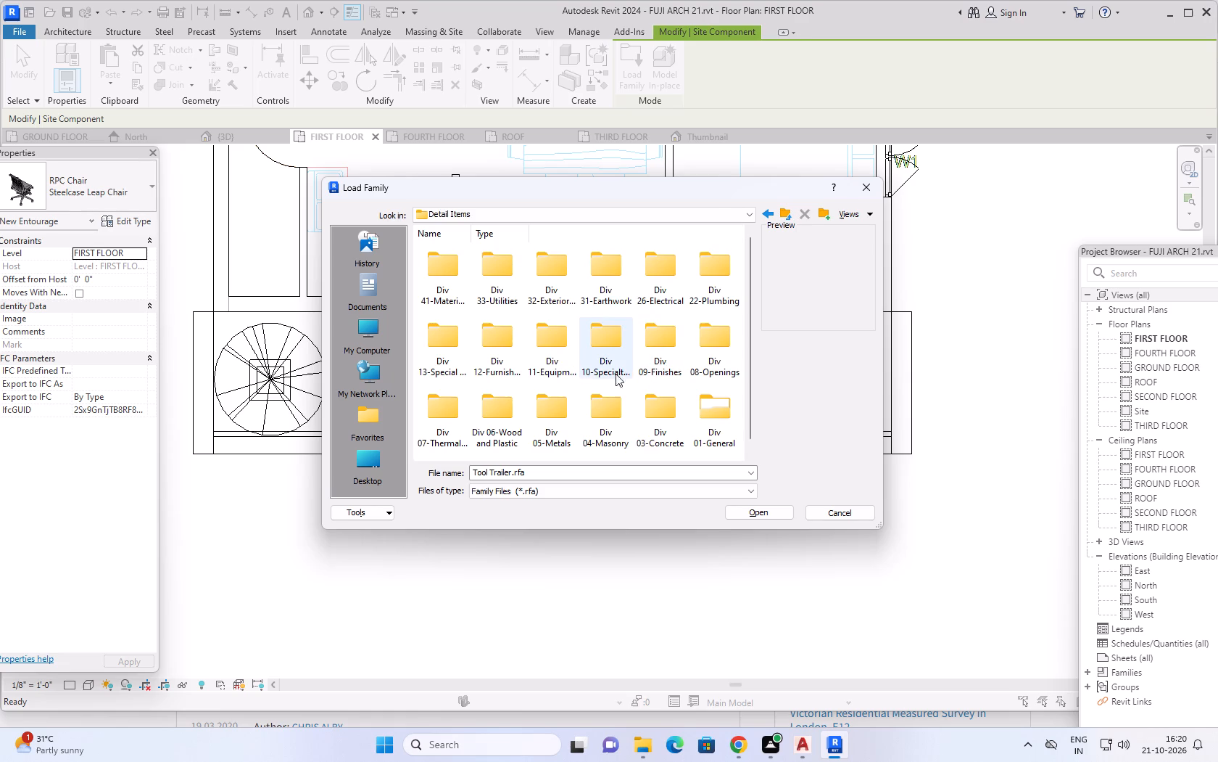
scroll(588, 364, "down", 6)
left_click(787, 218)
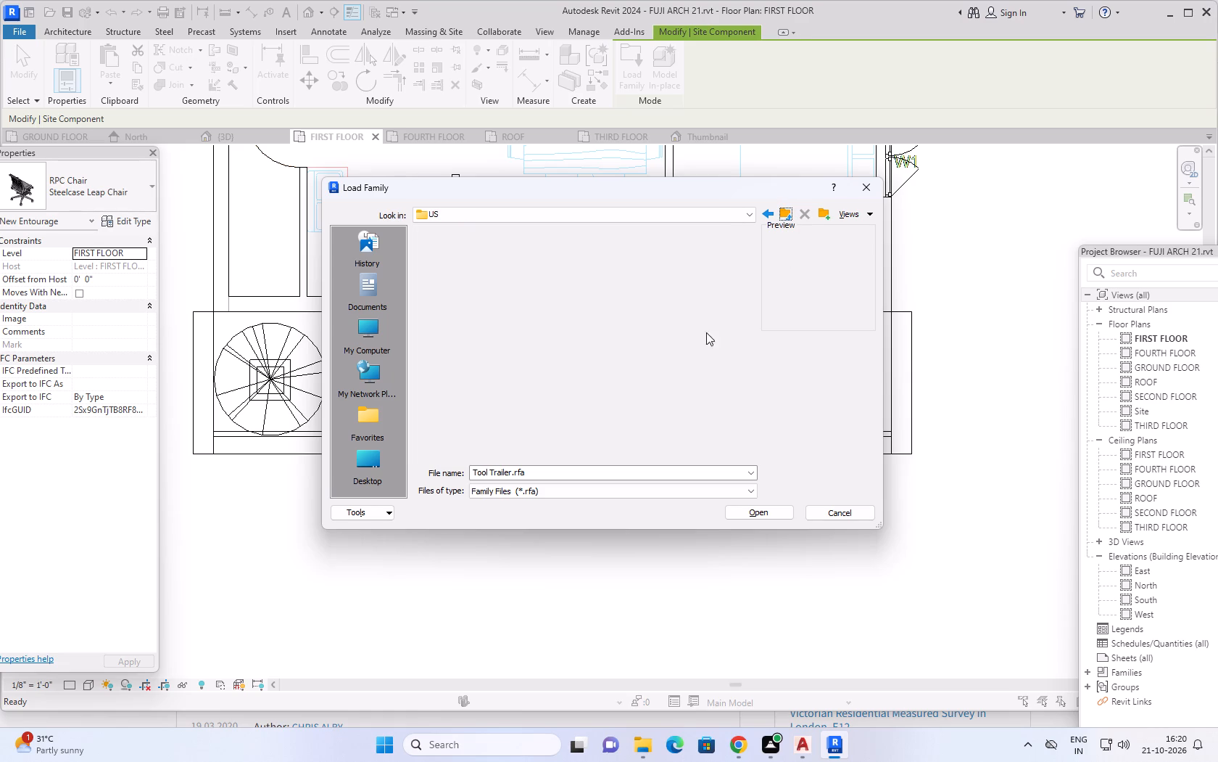
Look through the Structural Precast folder's Revit, Mounting Parts and Annotations subfolders for a usable family.
double_click(660, 334)
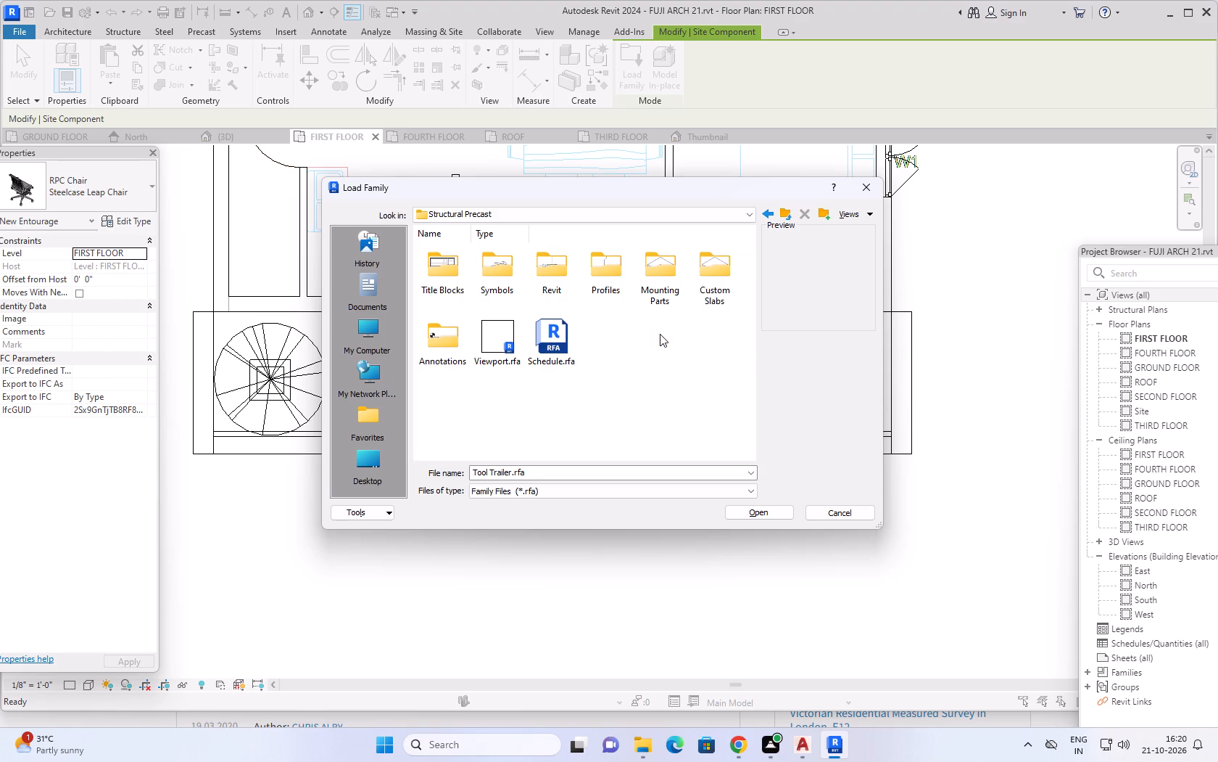
double_click(544, 261)
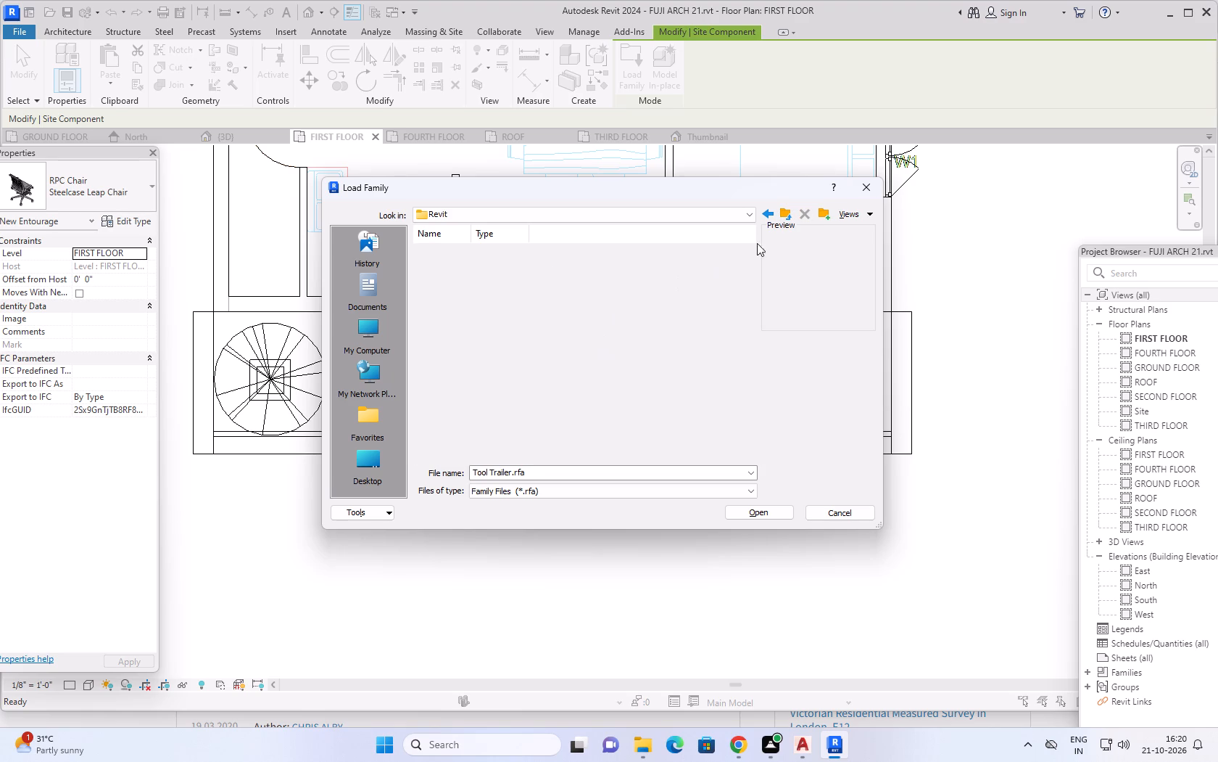
left_click(782, 216)
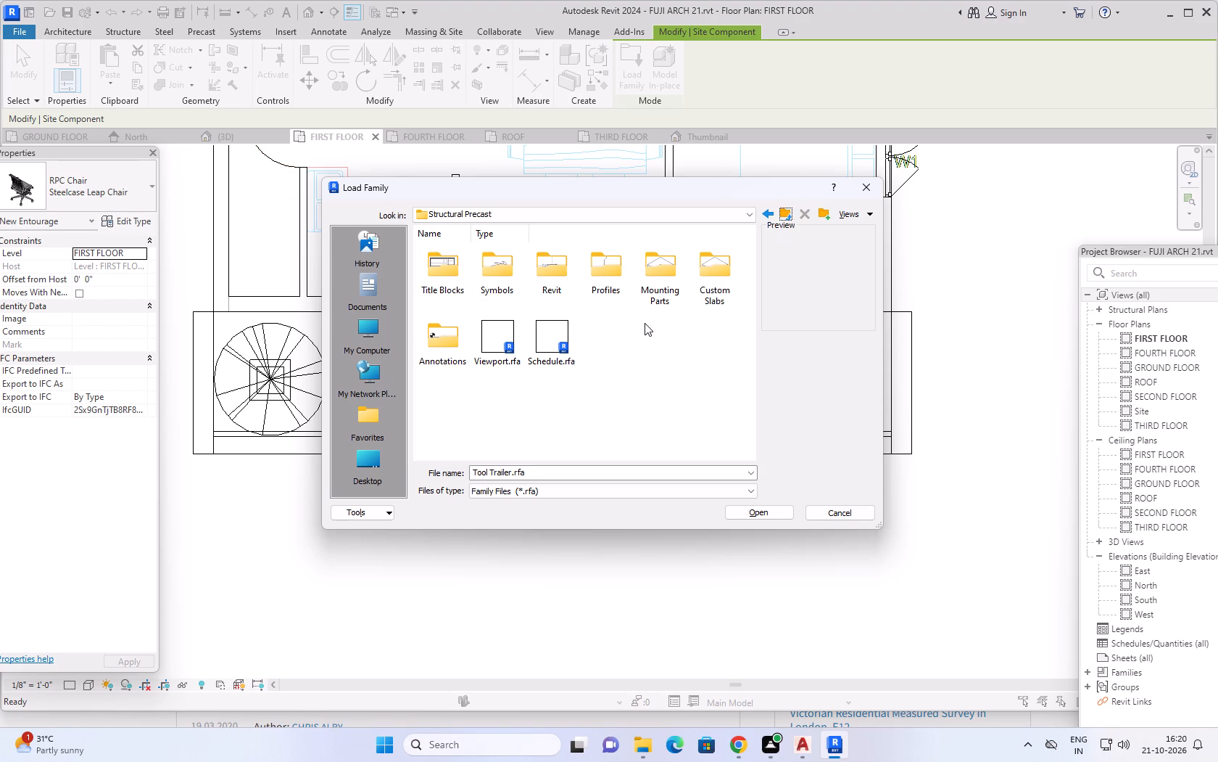
double_click(666, 274)
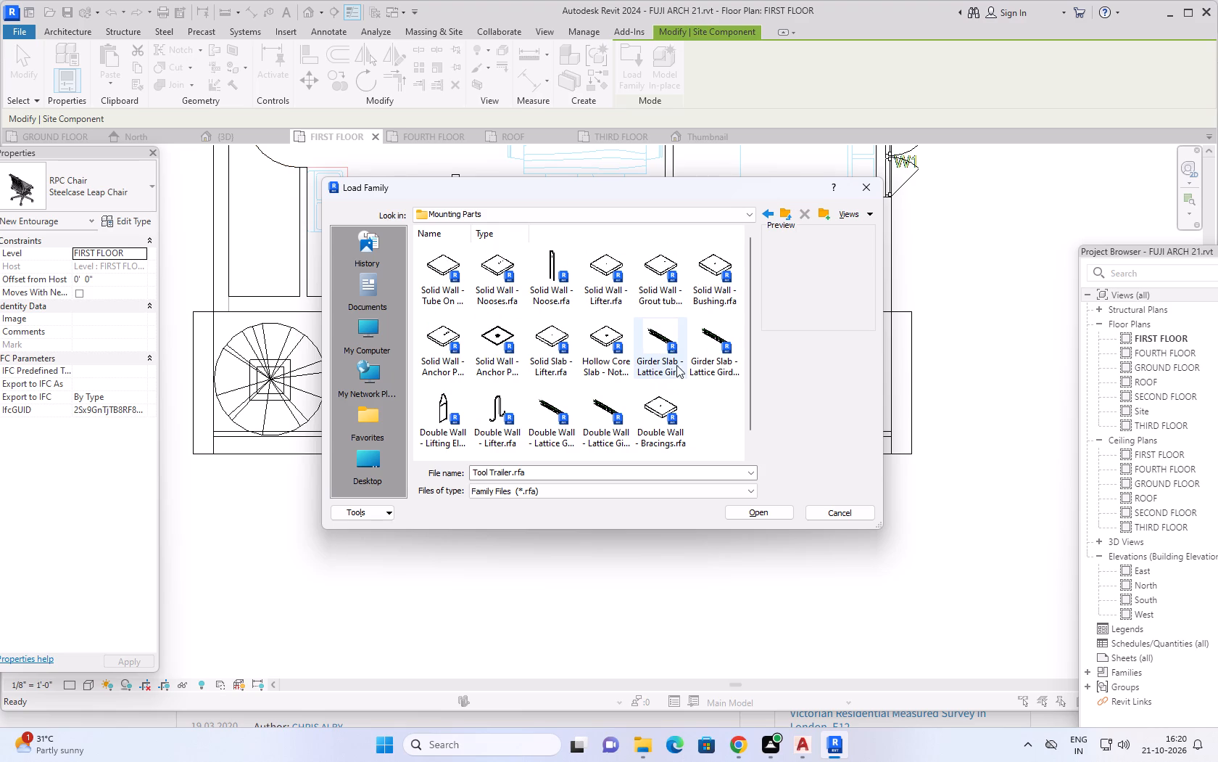
scroll(597, 323, "down", 6)
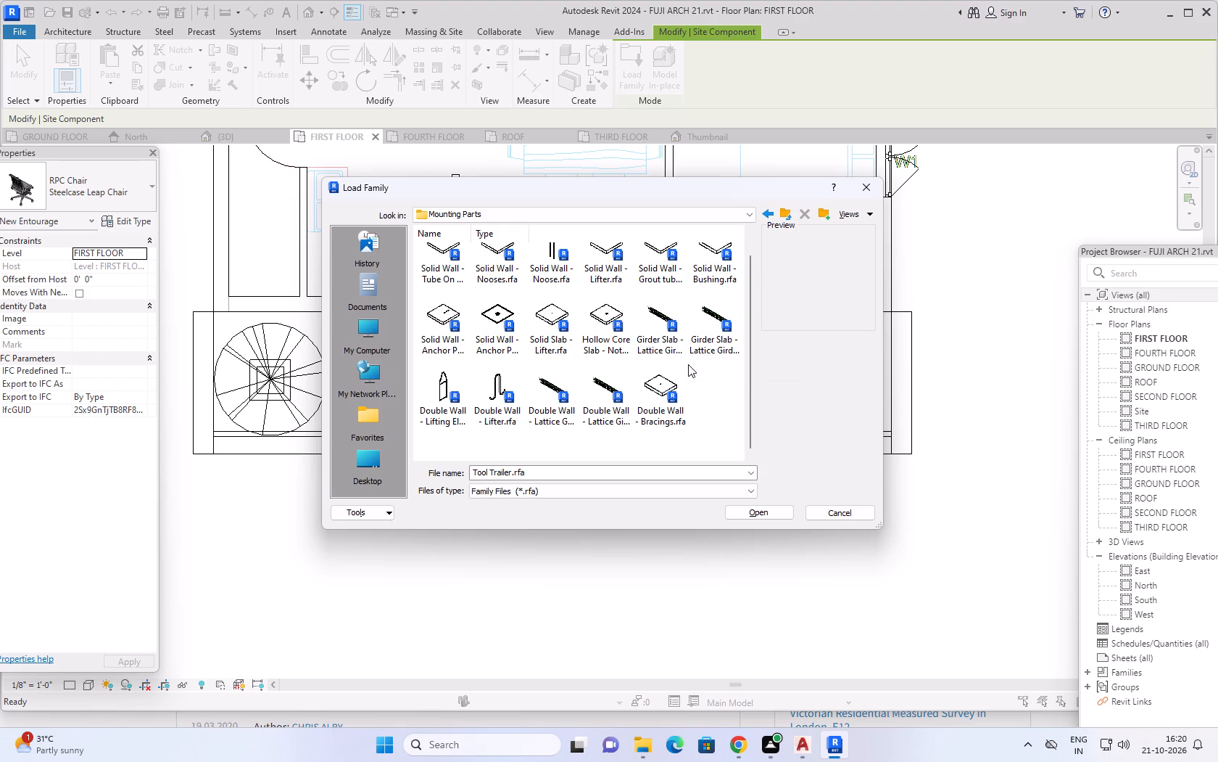
left_click(781, 214)
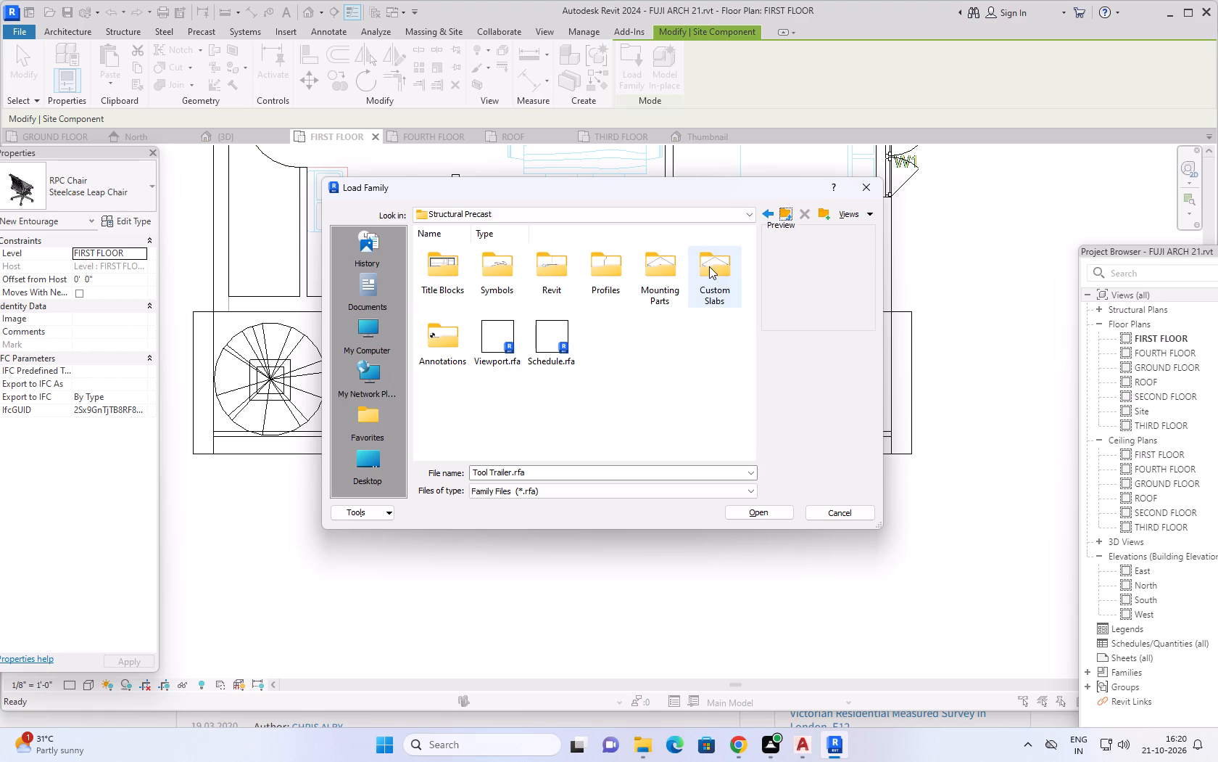
double_click(446, 340)
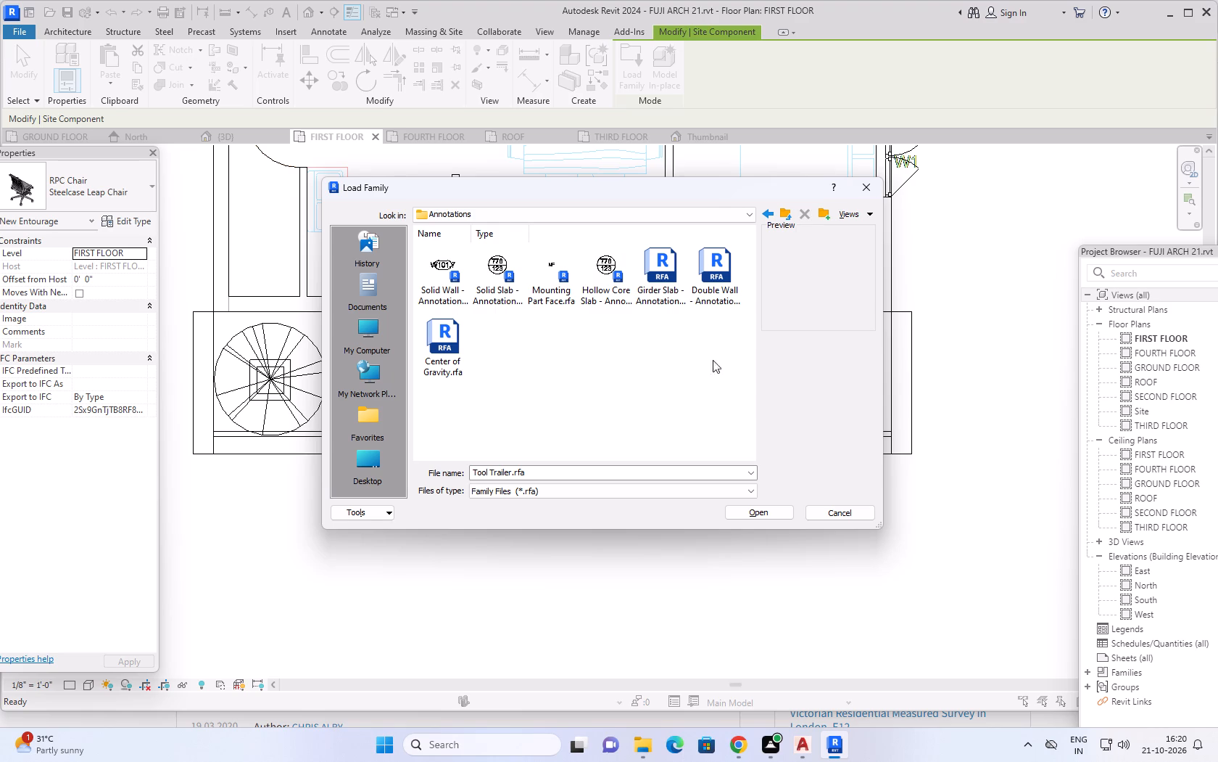
left_click(783, 213)
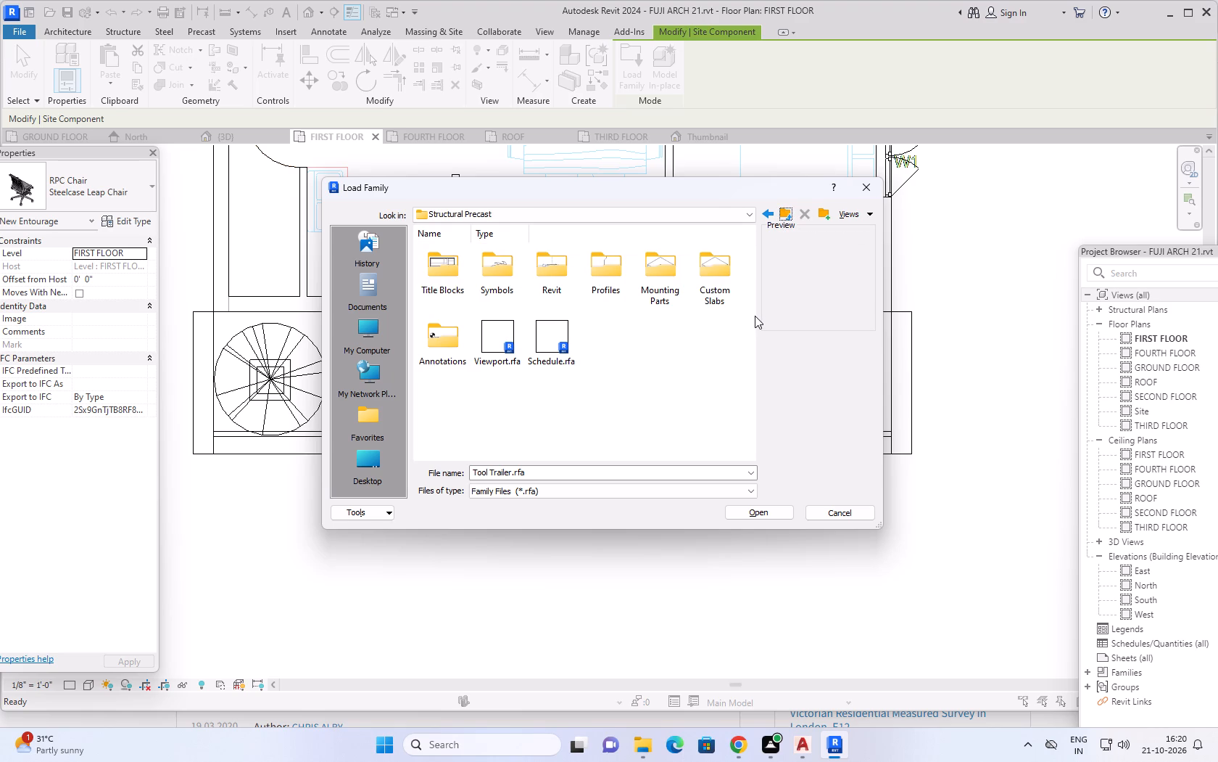
left_click(786, 213)
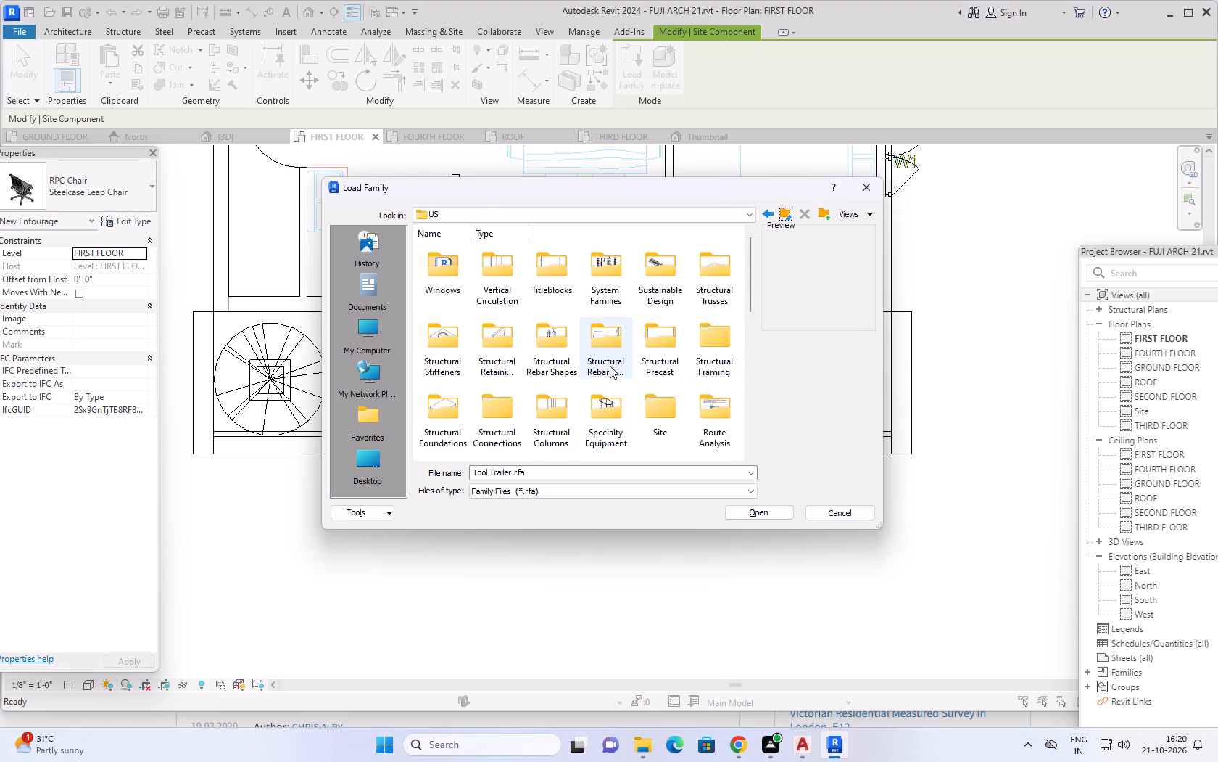
Look through the US library's Furniture folder and examine its Tables families for a balcony table.
scroll(610, 366, "down", 5)
scroll(647, 380, "up", 1)
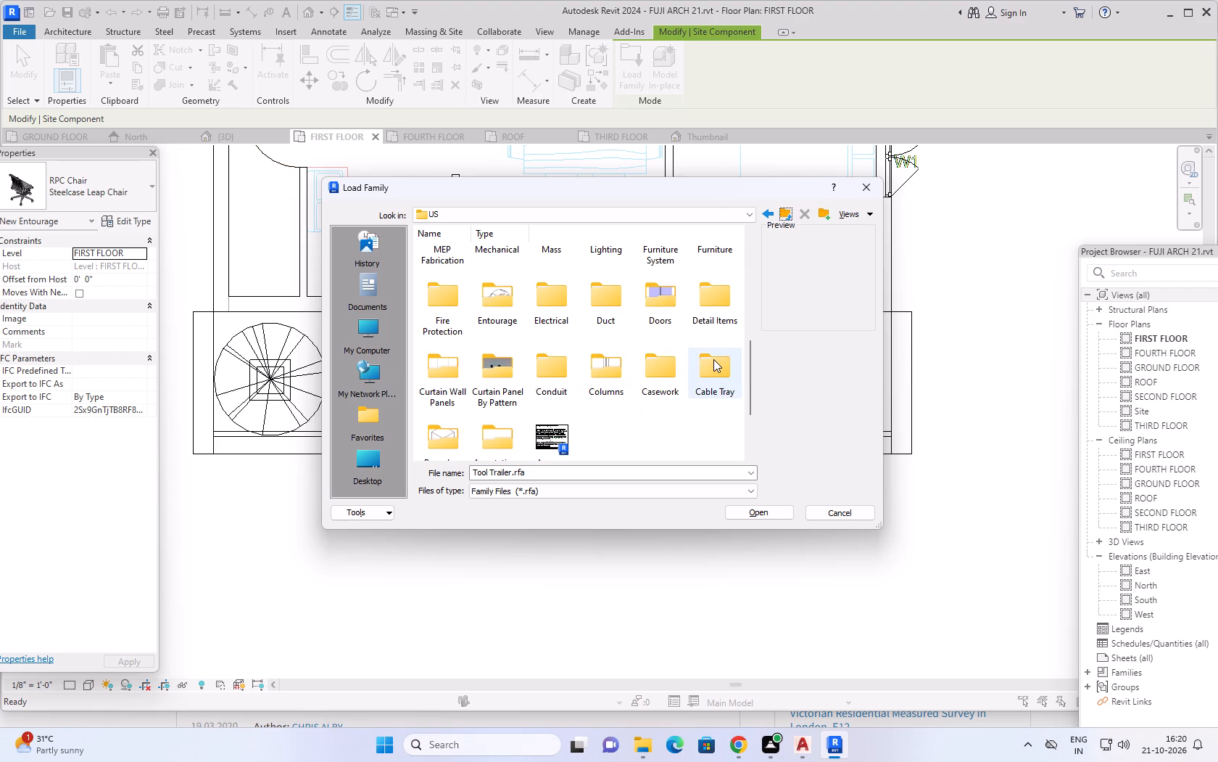
scroll(712, 360, "up", 2)
scroll(720, 396, "down", 1)
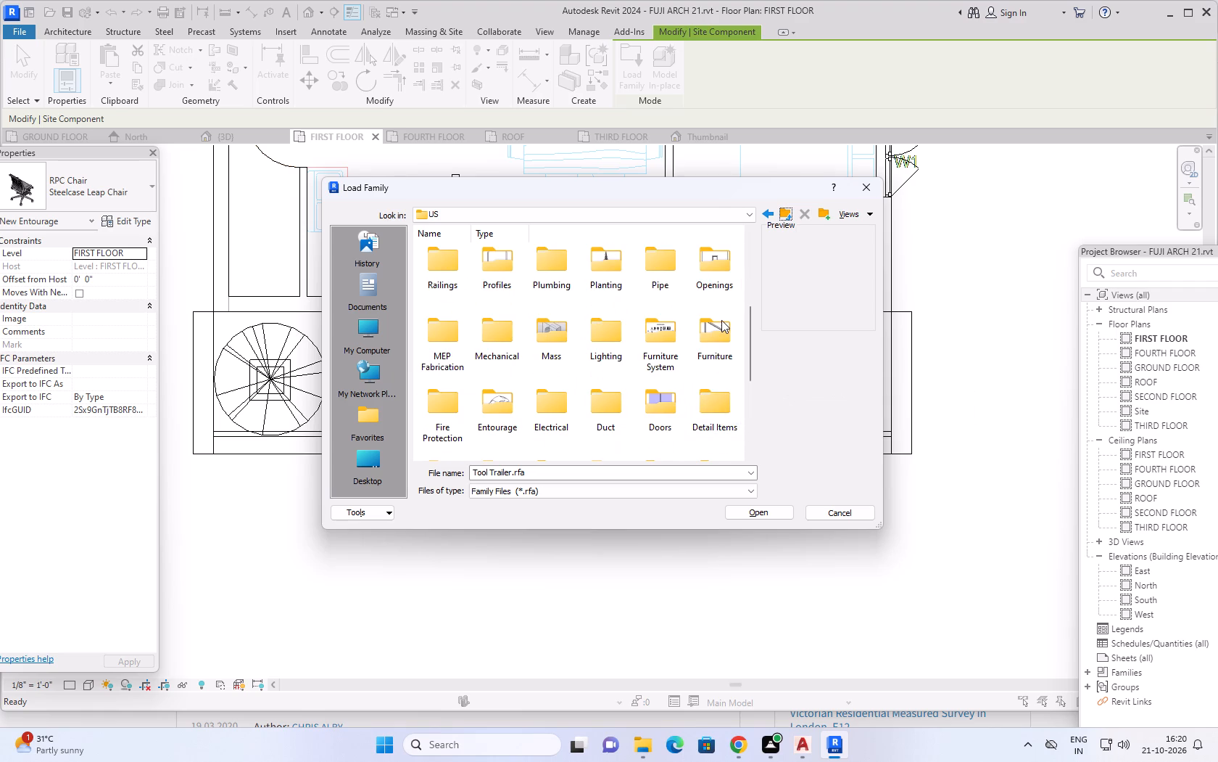
double_click(721, 320)
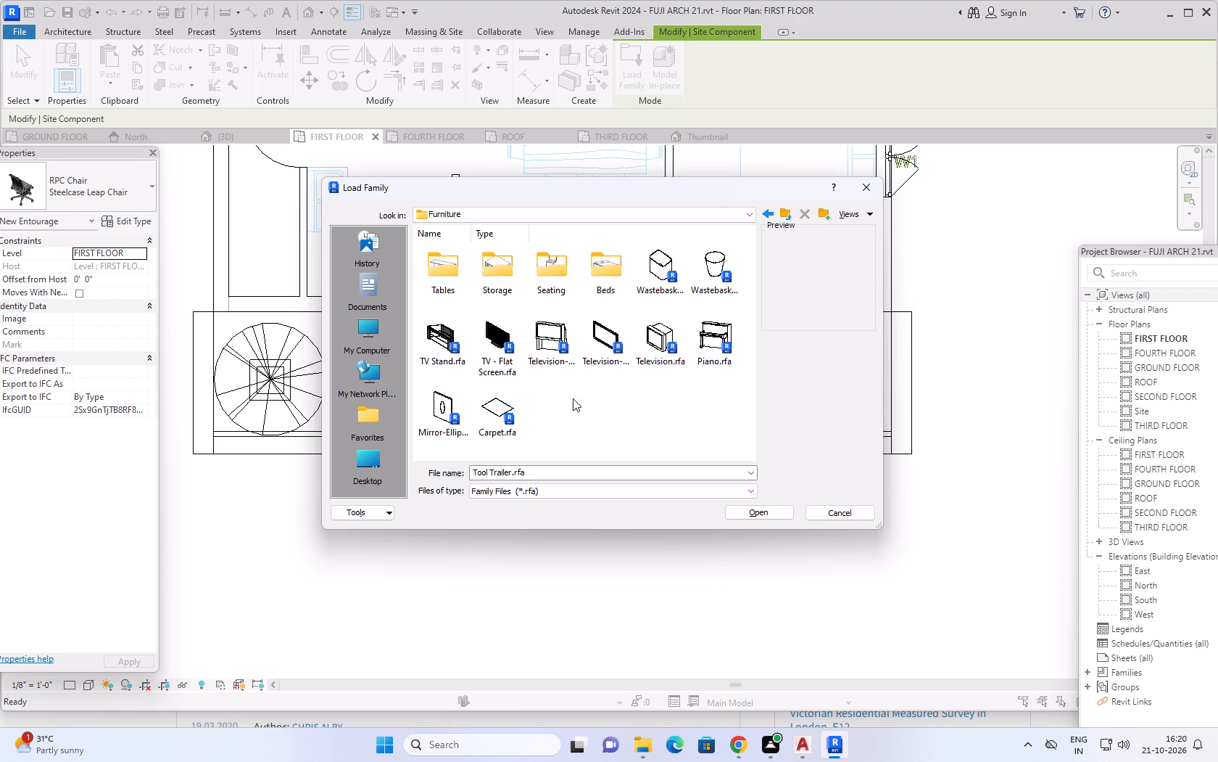
double_click(445, 278)
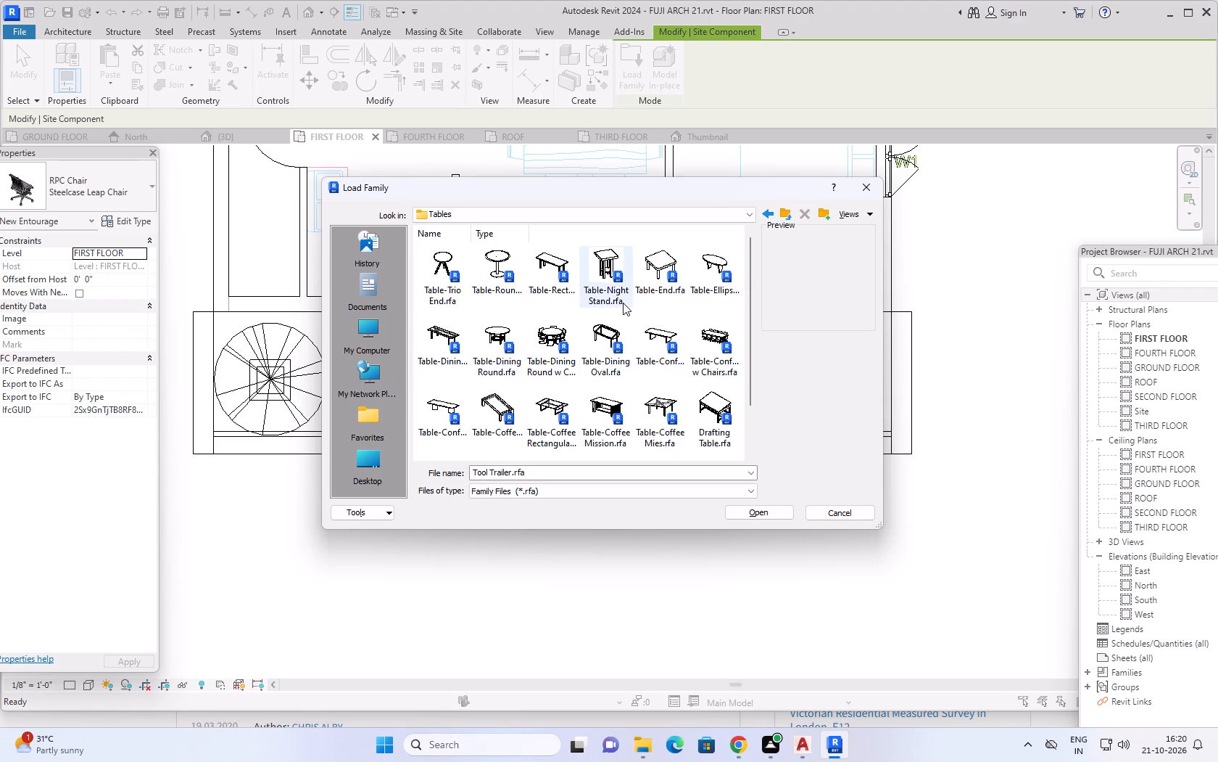
scroll(623, 303, "down", 1)
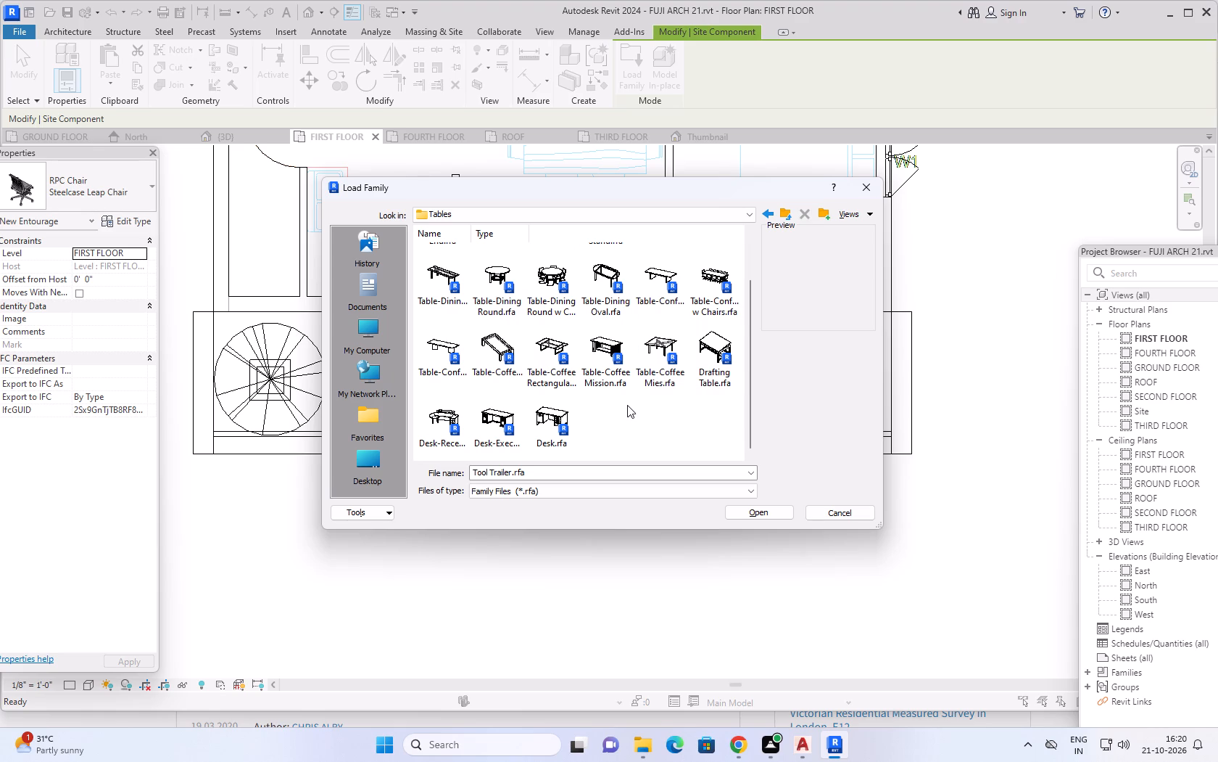
scroll(631, 402, "down", 1)
scroll(639, 403, "up", 7)
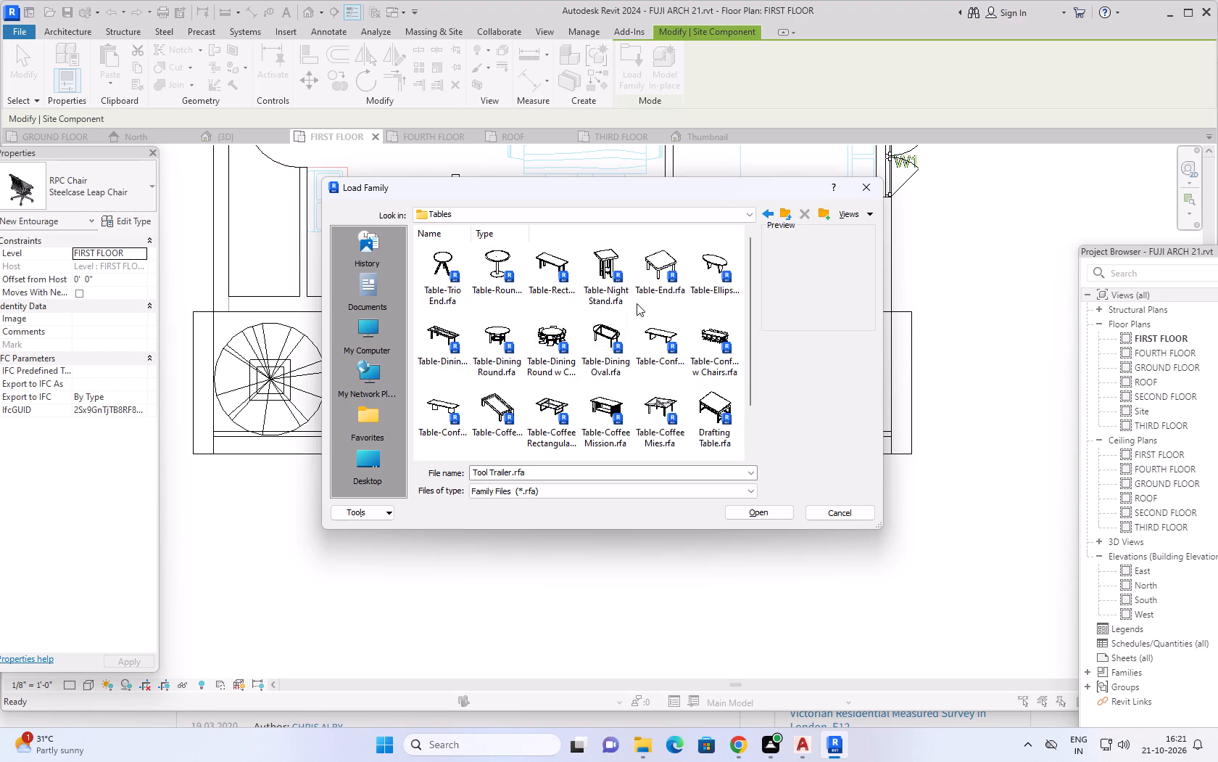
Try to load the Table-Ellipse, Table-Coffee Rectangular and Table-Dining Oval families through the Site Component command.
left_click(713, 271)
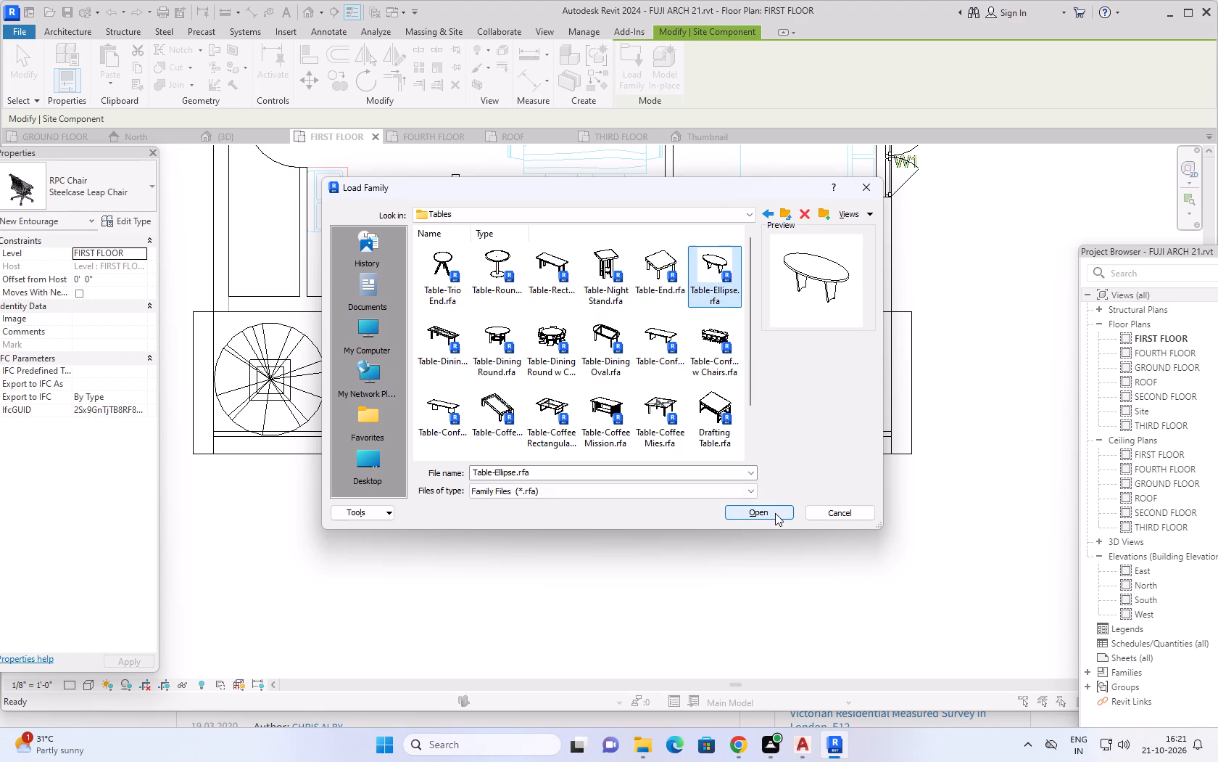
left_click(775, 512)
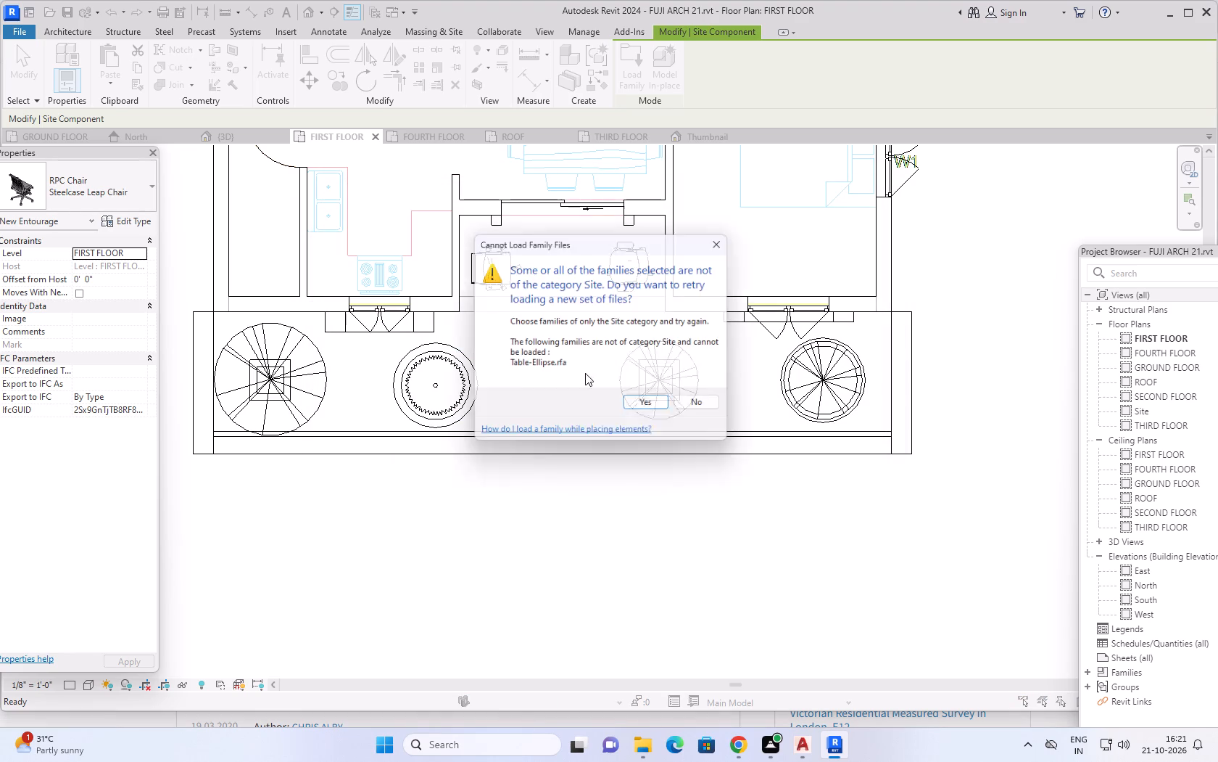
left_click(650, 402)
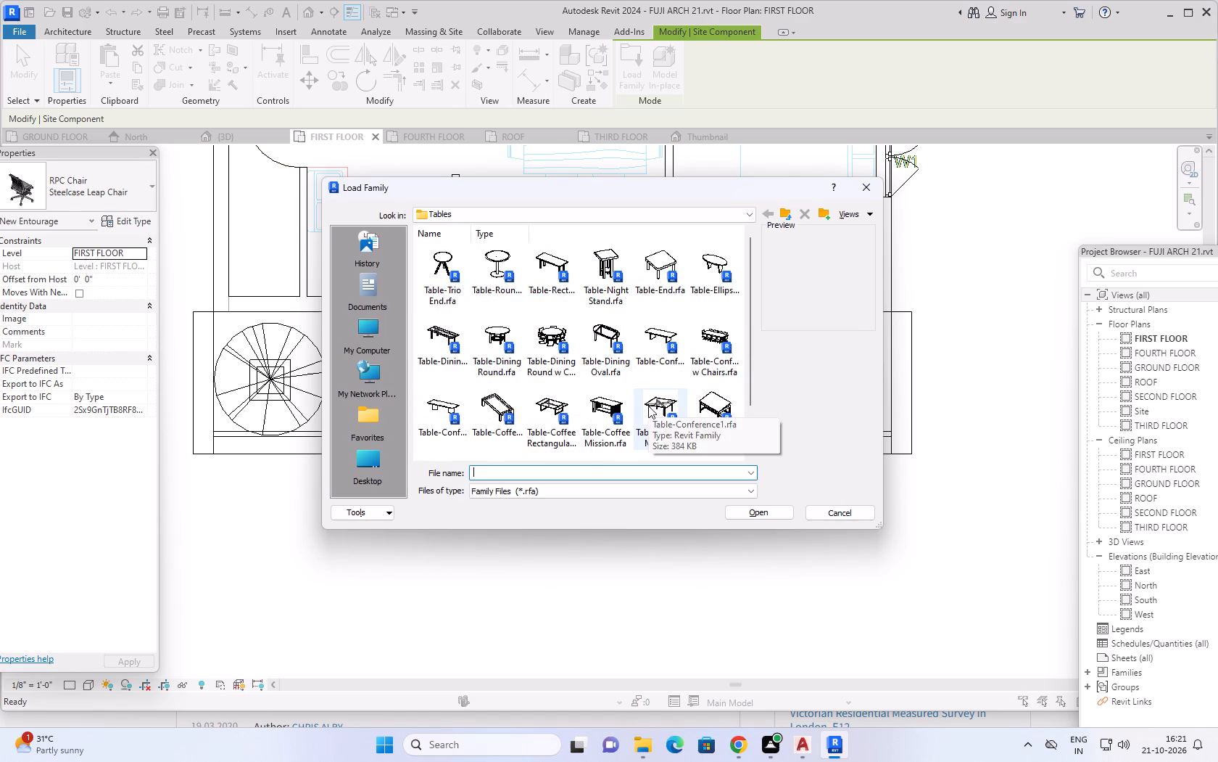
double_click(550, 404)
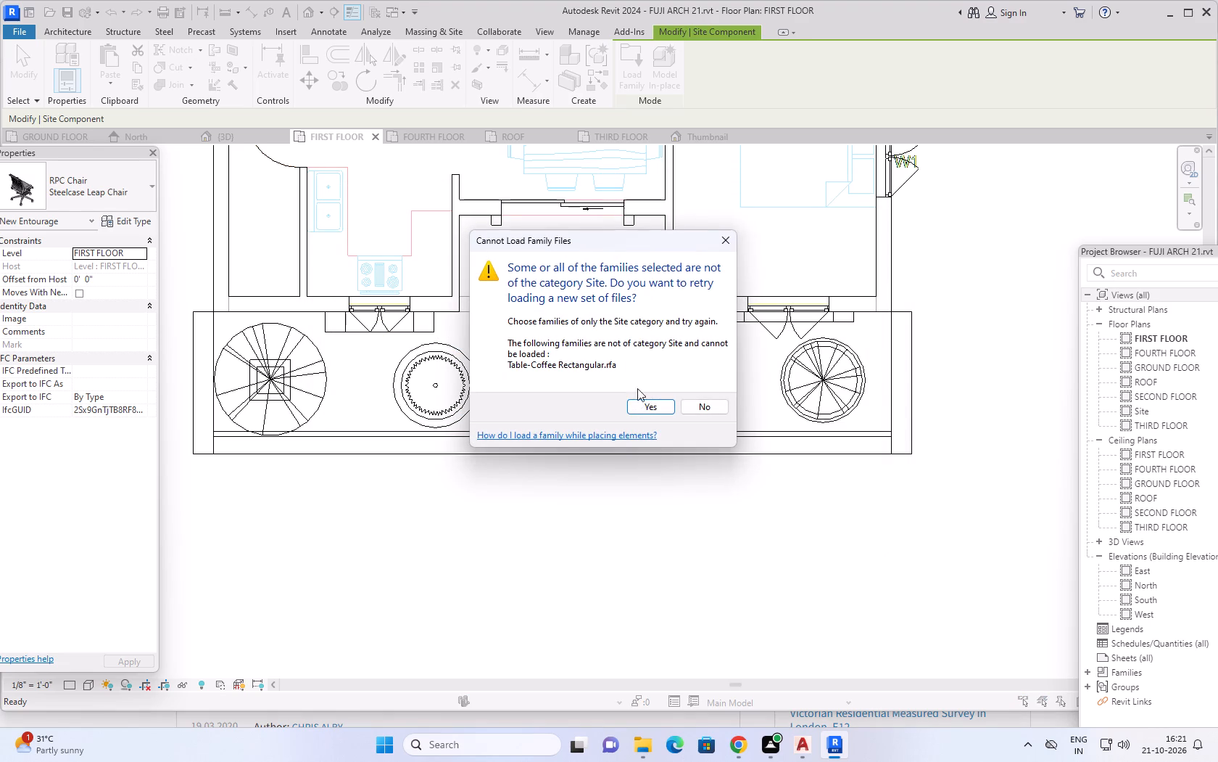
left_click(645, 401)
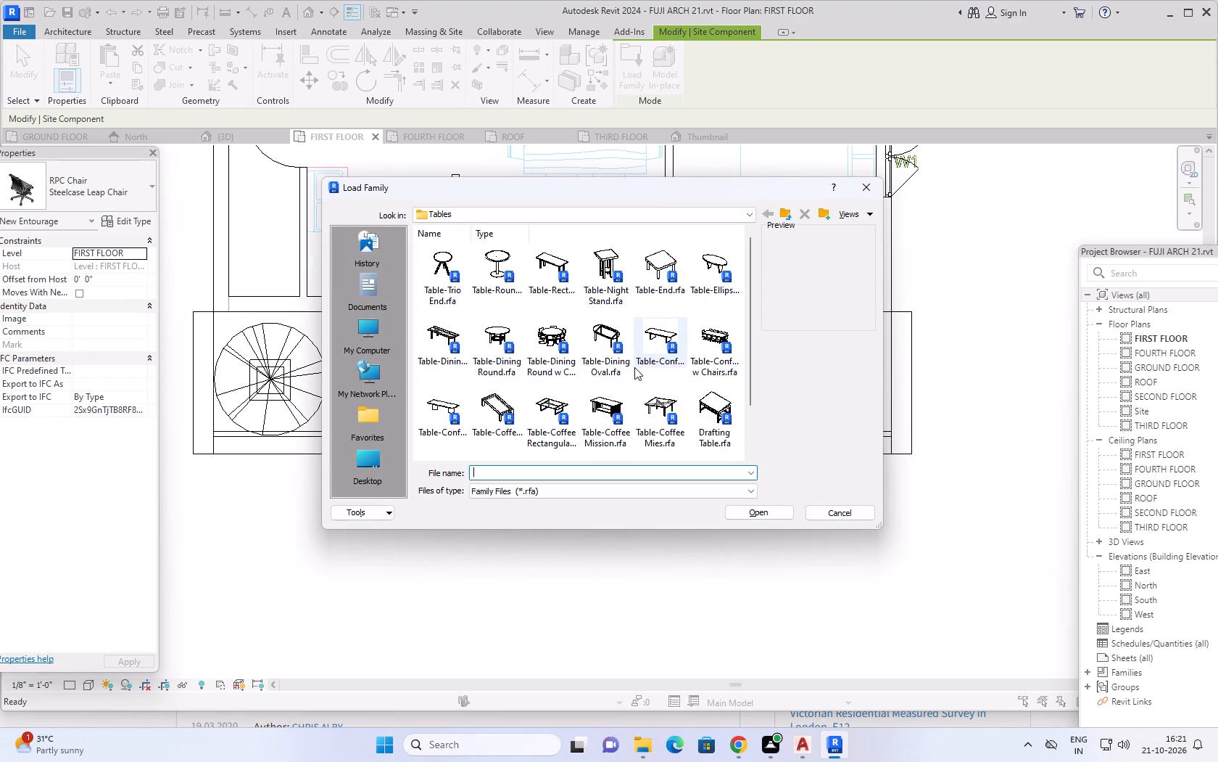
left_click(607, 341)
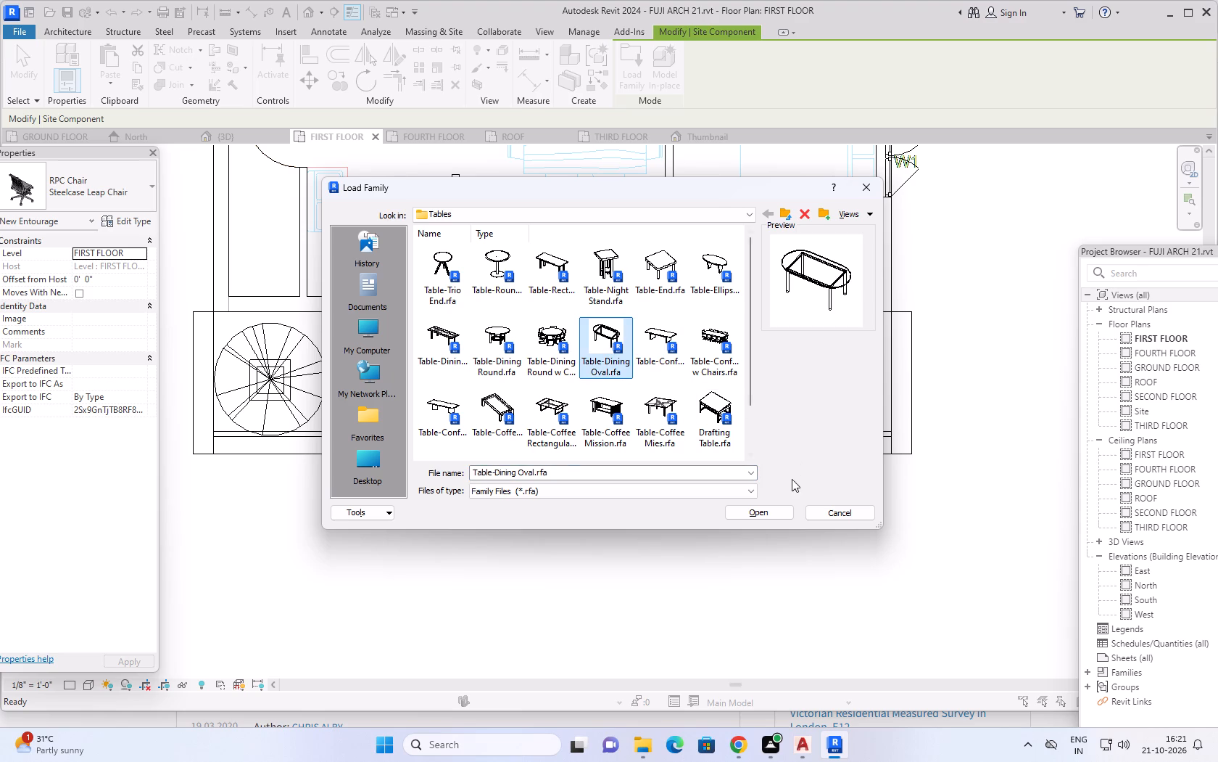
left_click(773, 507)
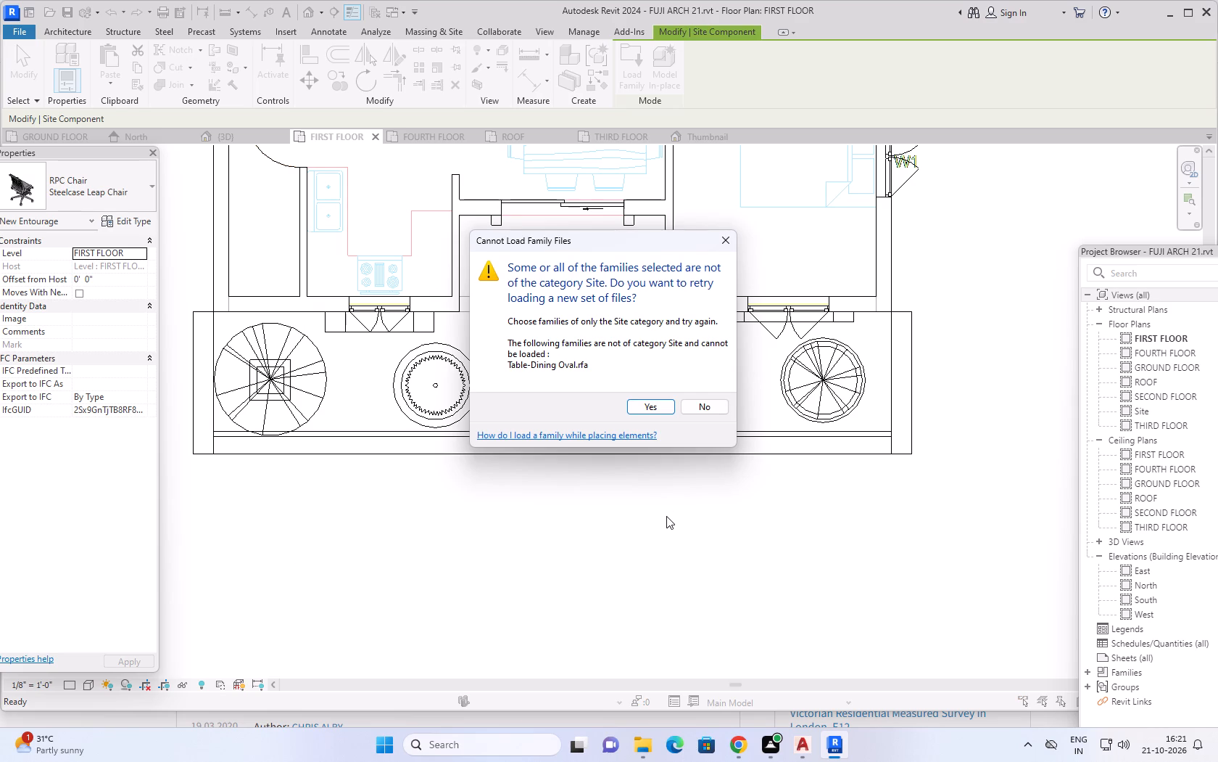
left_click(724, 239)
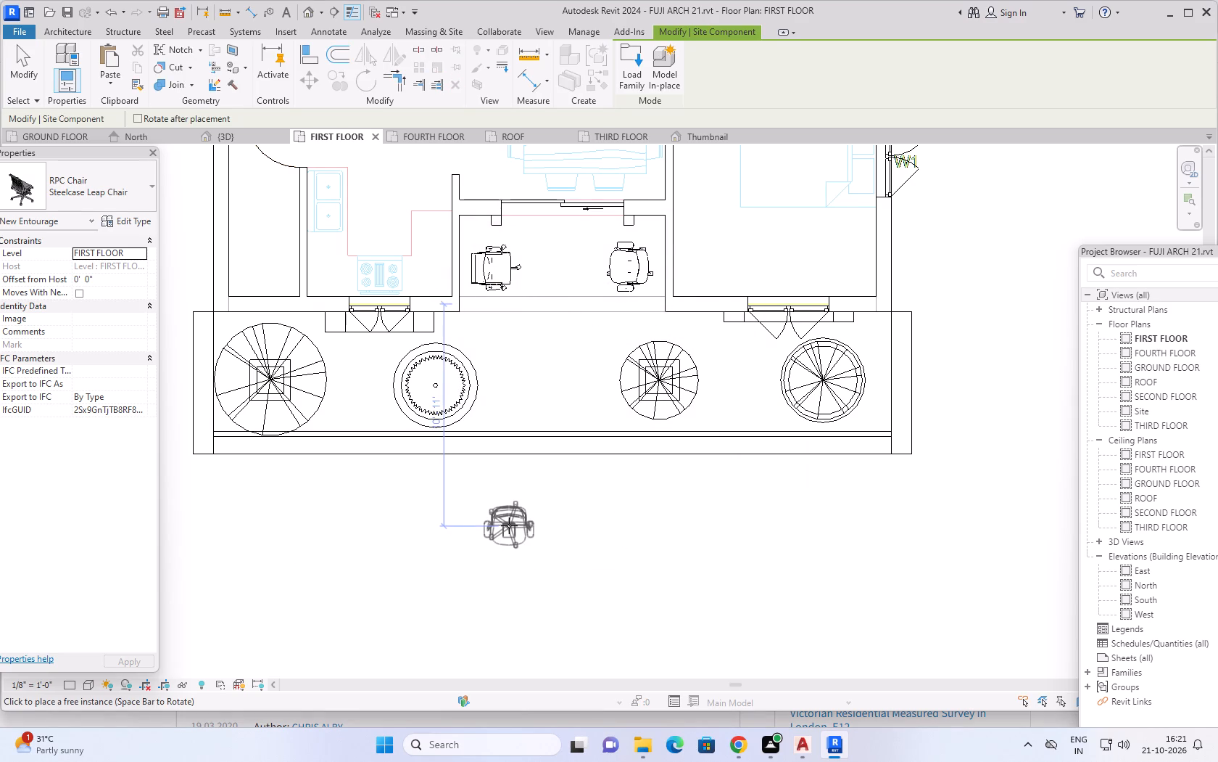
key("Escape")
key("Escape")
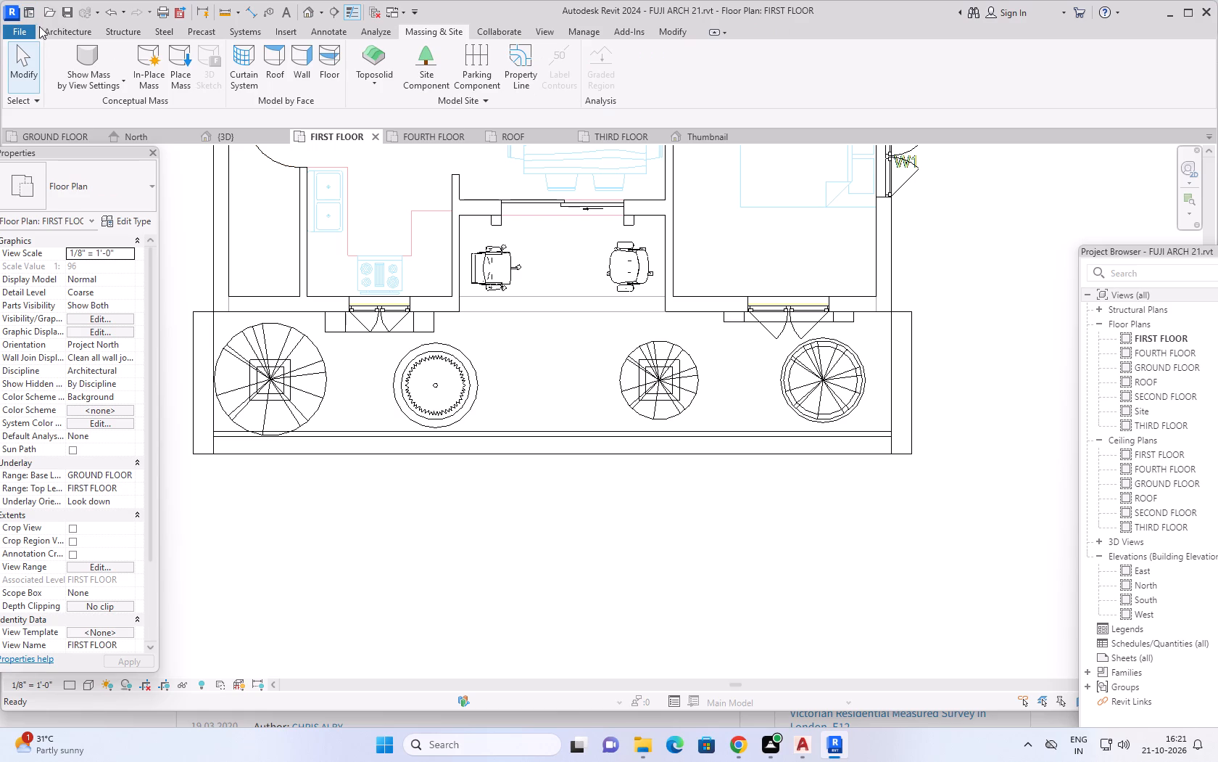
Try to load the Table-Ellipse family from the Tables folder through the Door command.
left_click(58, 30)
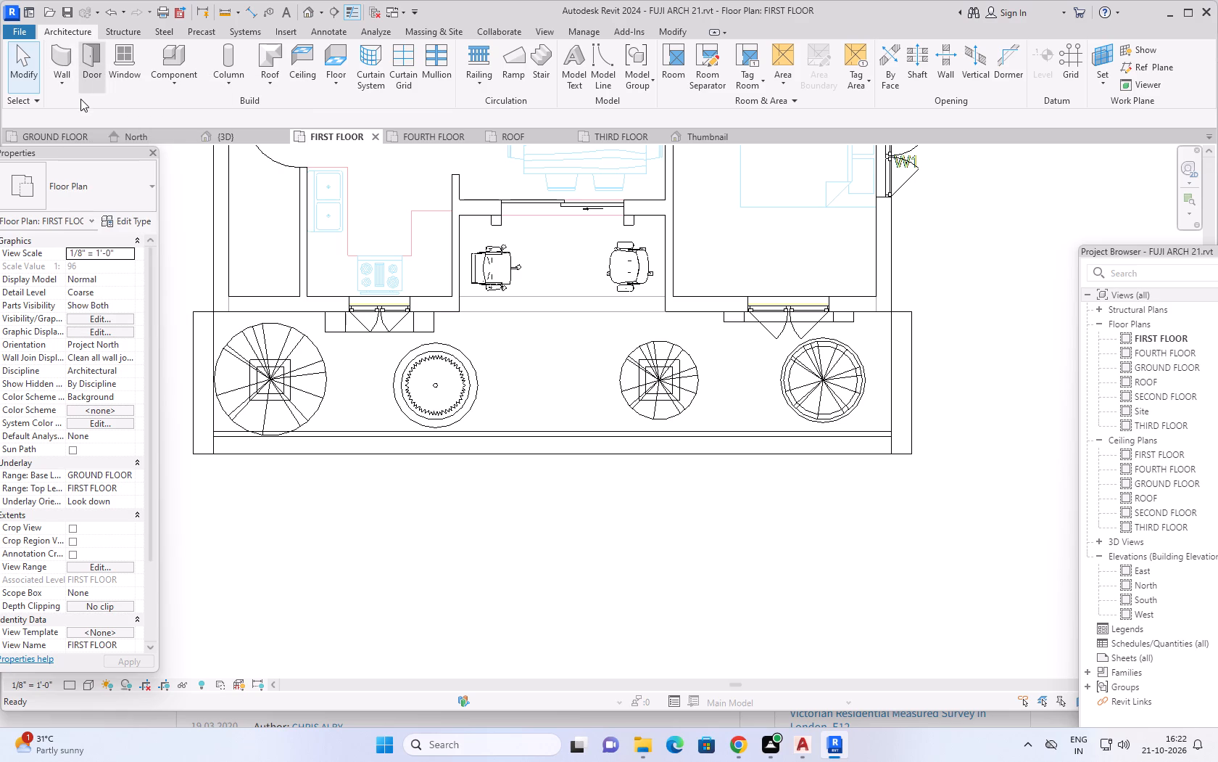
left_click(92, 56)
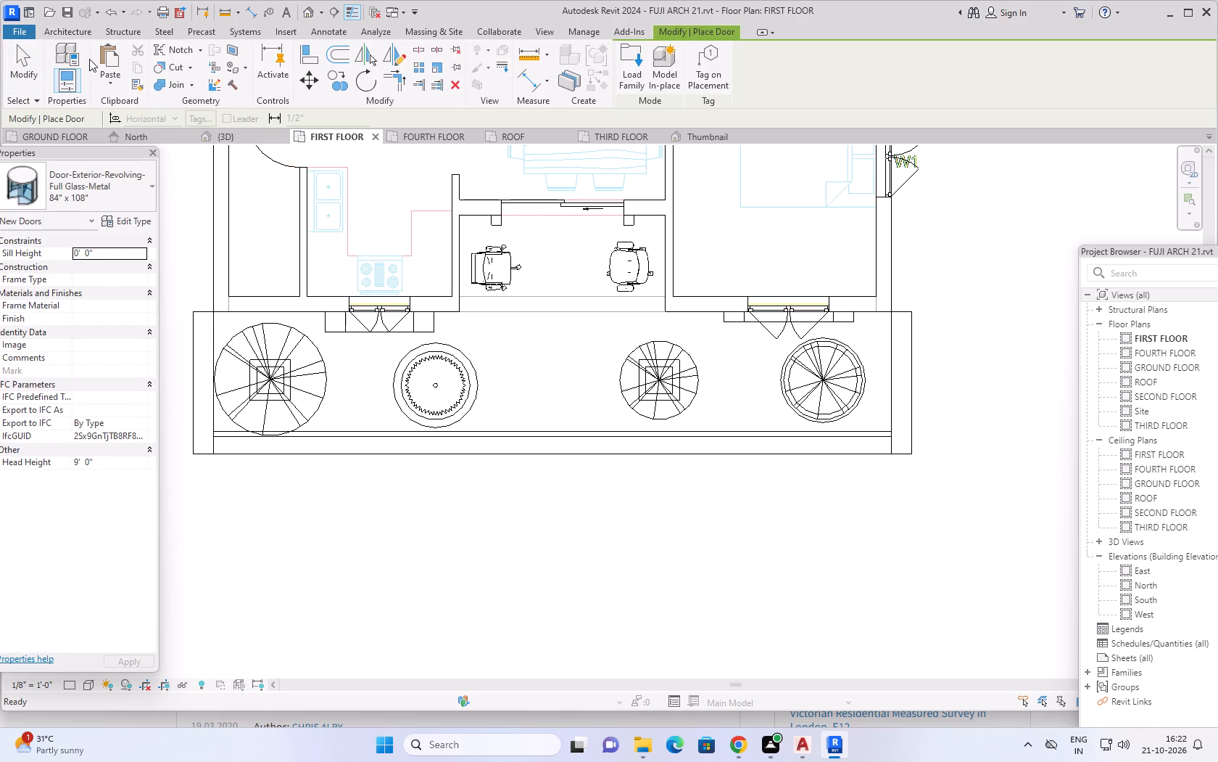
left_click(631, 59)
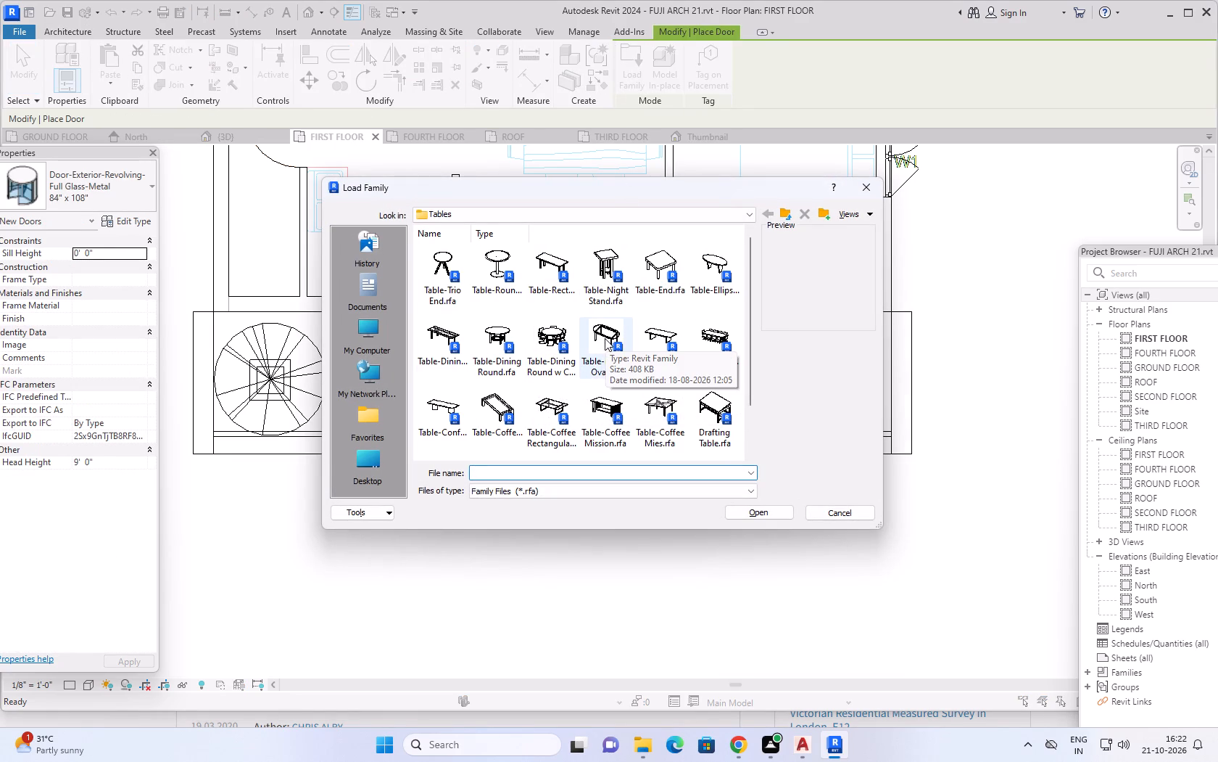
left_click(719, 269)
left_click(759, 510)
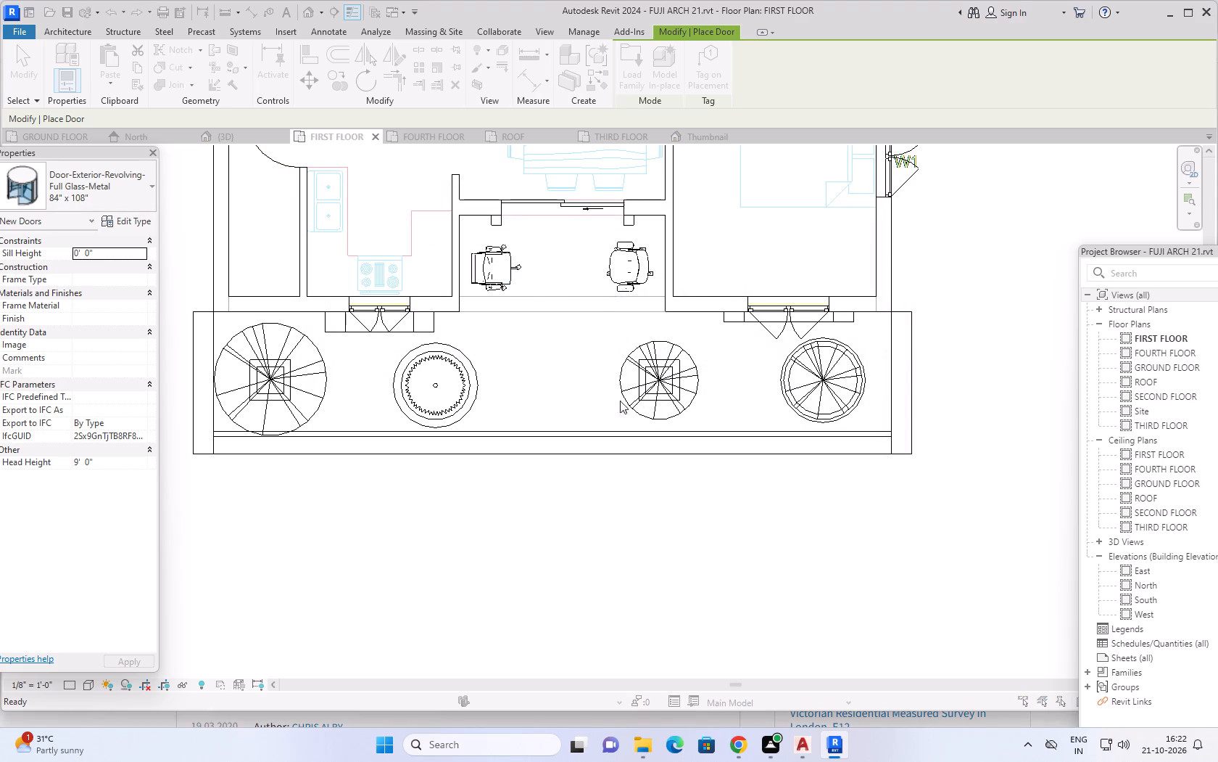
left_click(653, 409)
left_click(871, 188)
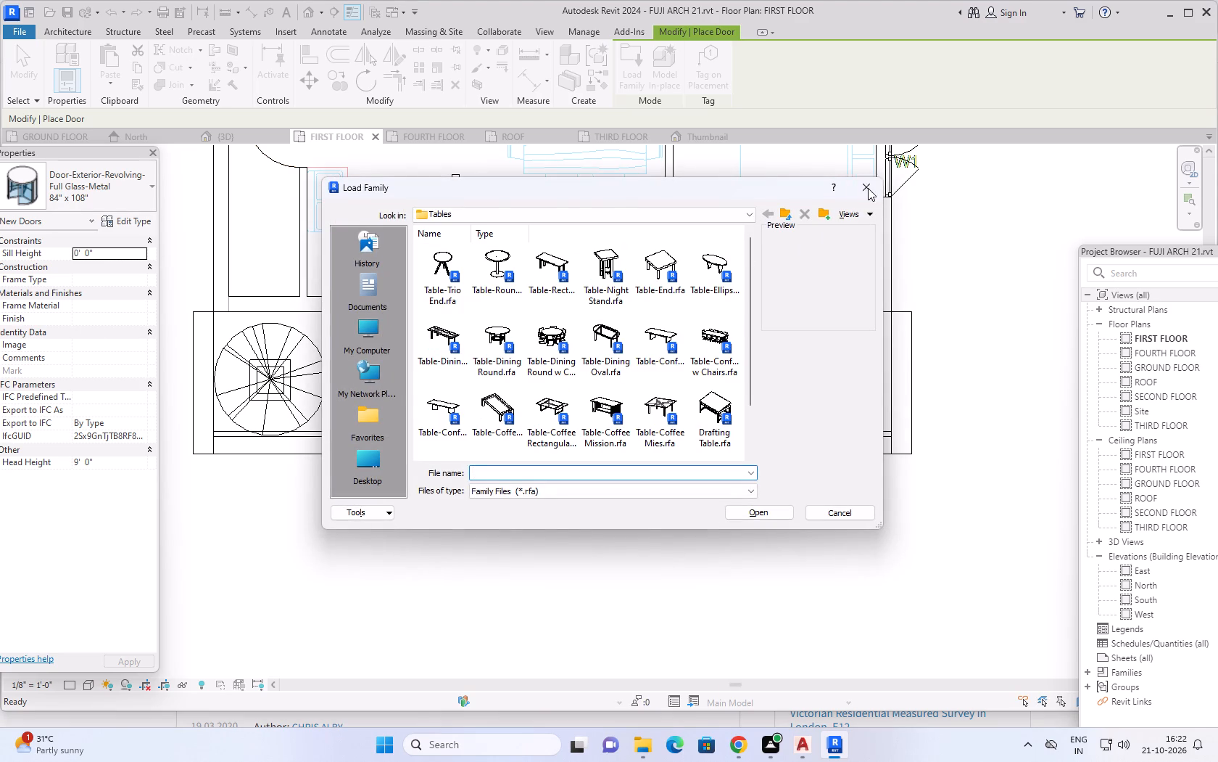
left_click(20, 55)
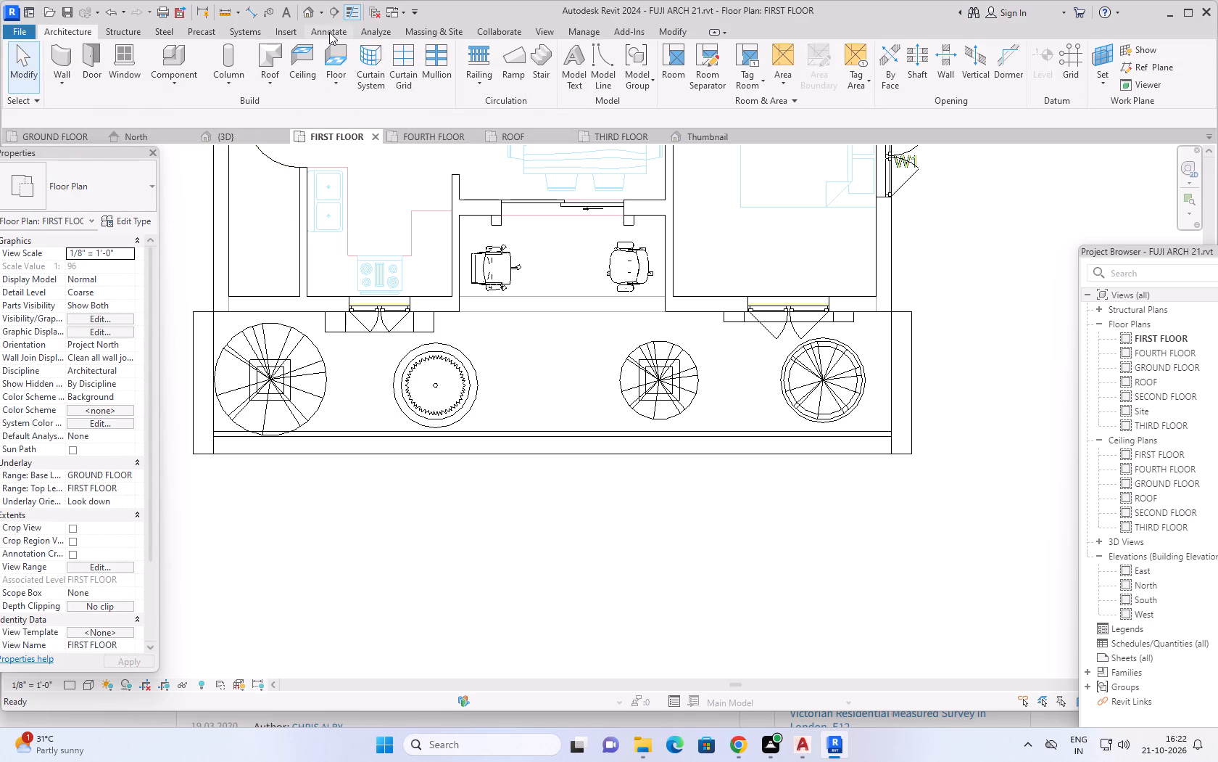
Load the Table-Ellipse and Table-Round families from the library's Tables folder into the project.
left_click(436, 32)
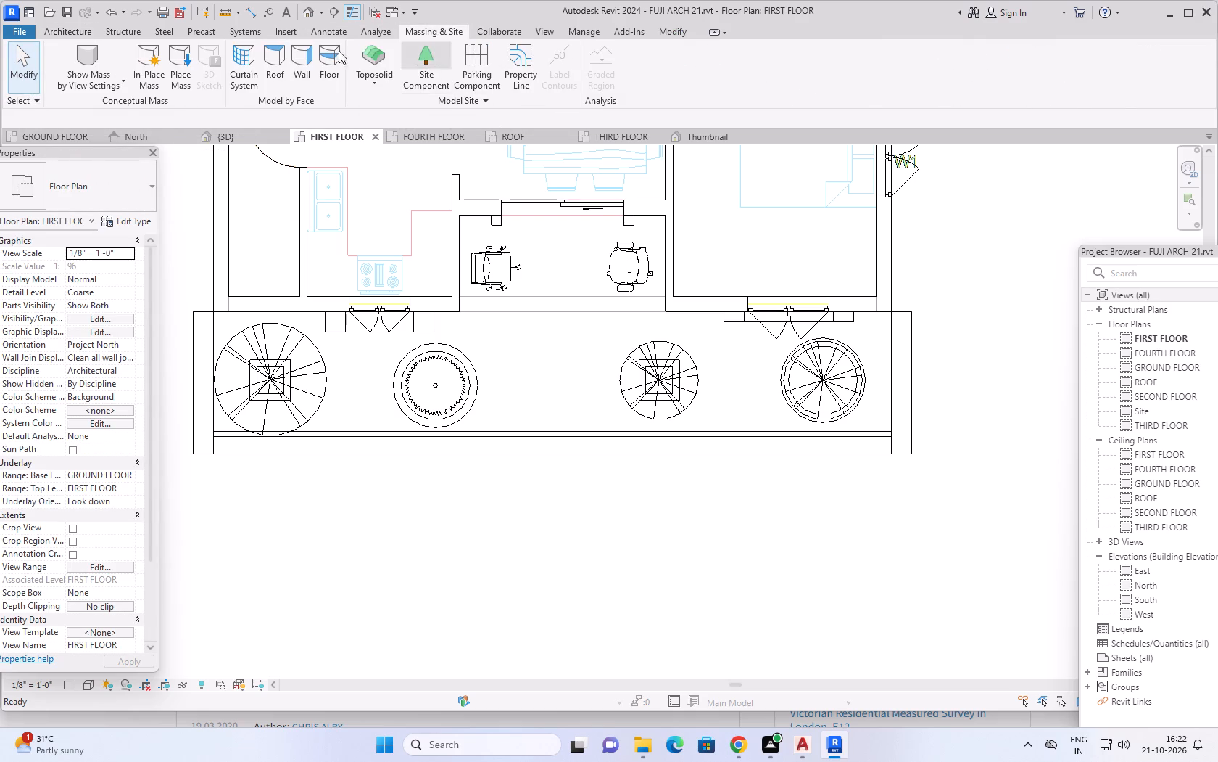
left_click(281, 31)
left_click(584, 59)
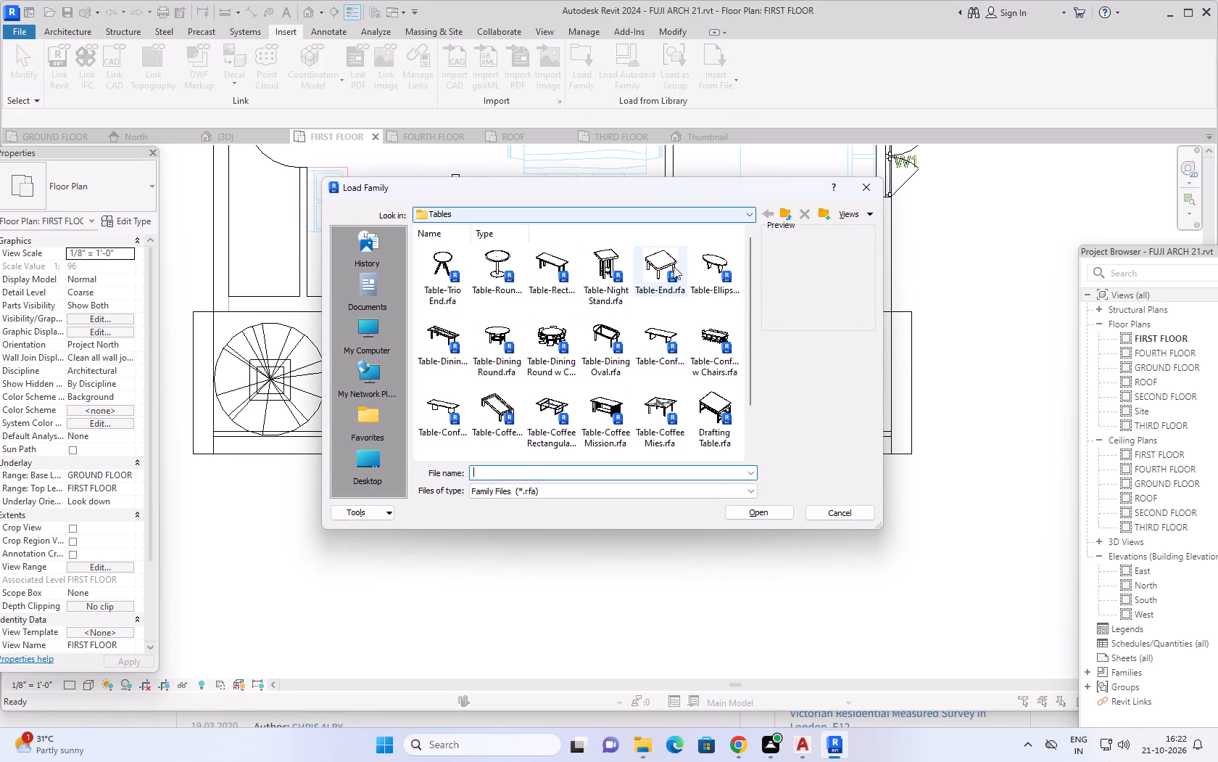
double_click(710, 255)
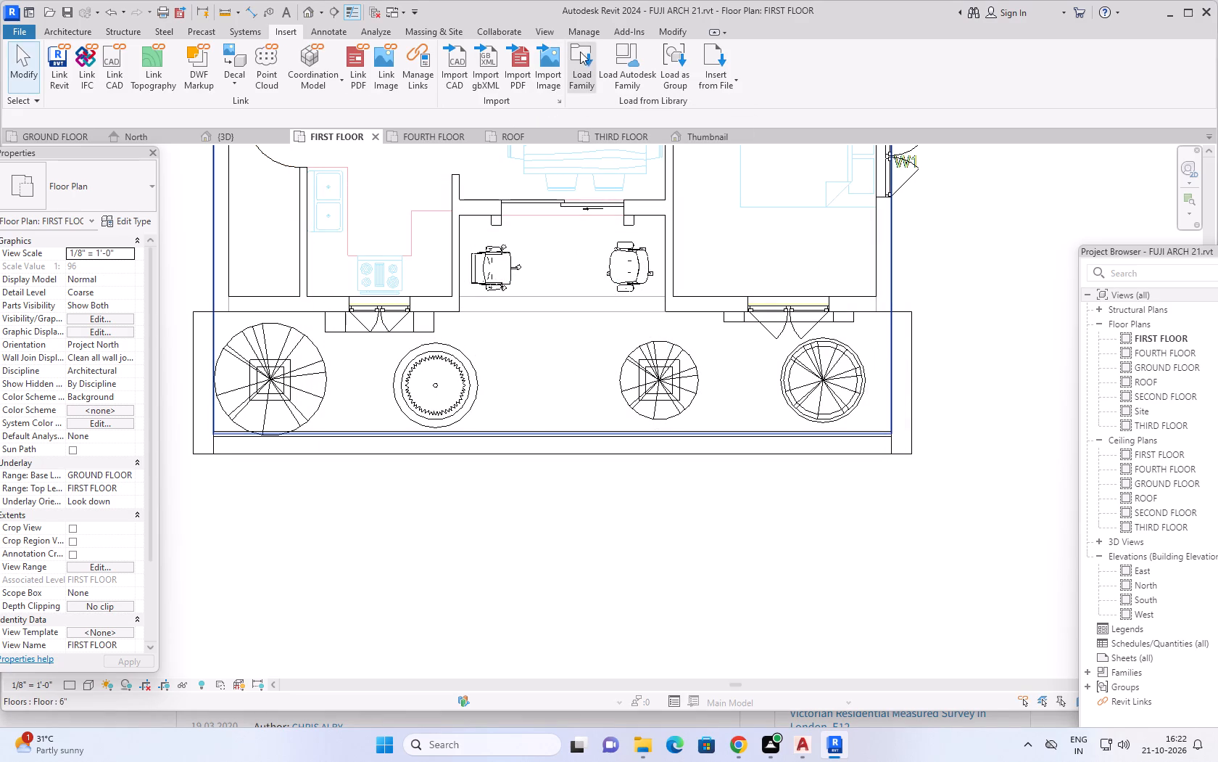
left_click(662, 62)
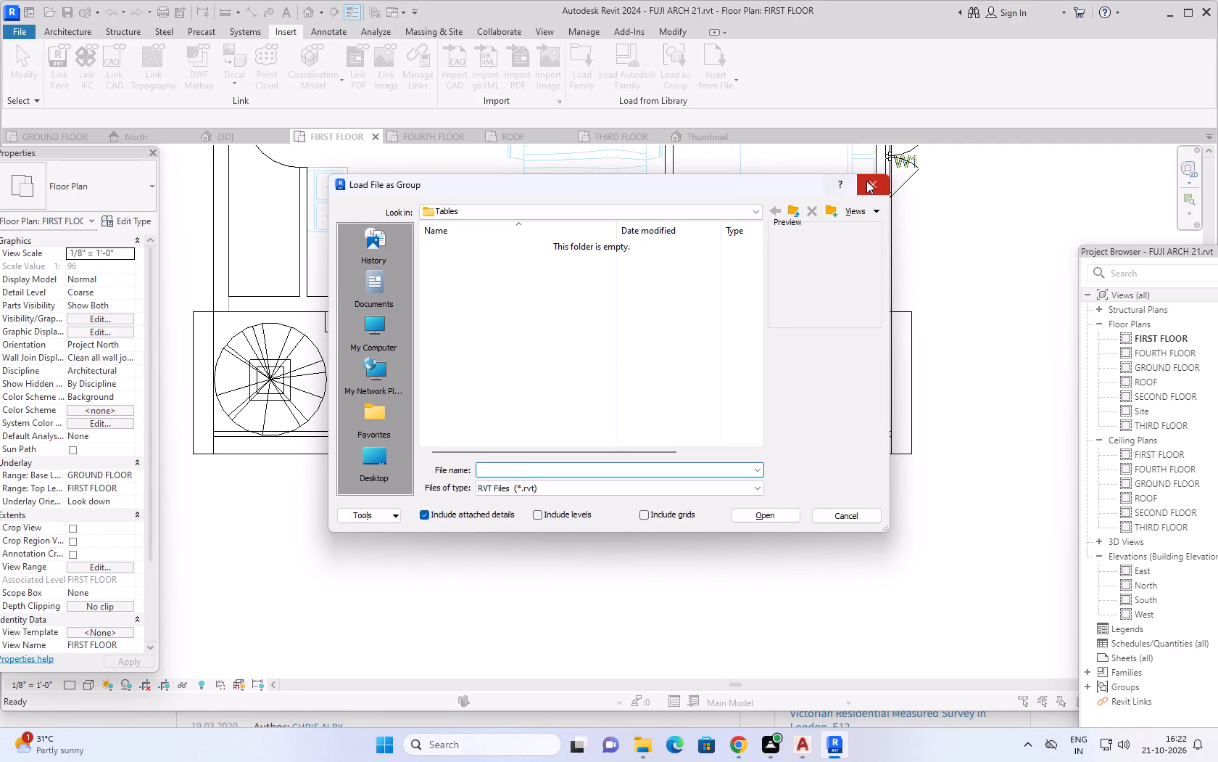
left_click(870, 181)
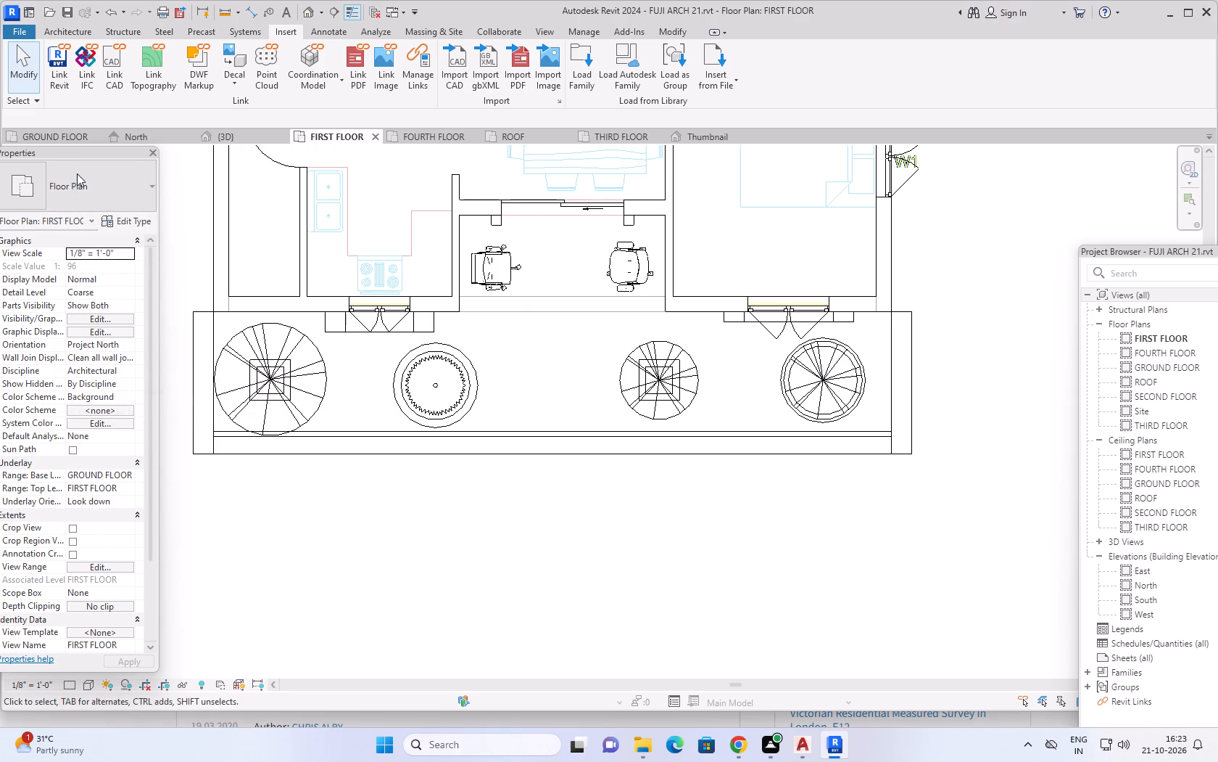
left_click(579, 57)
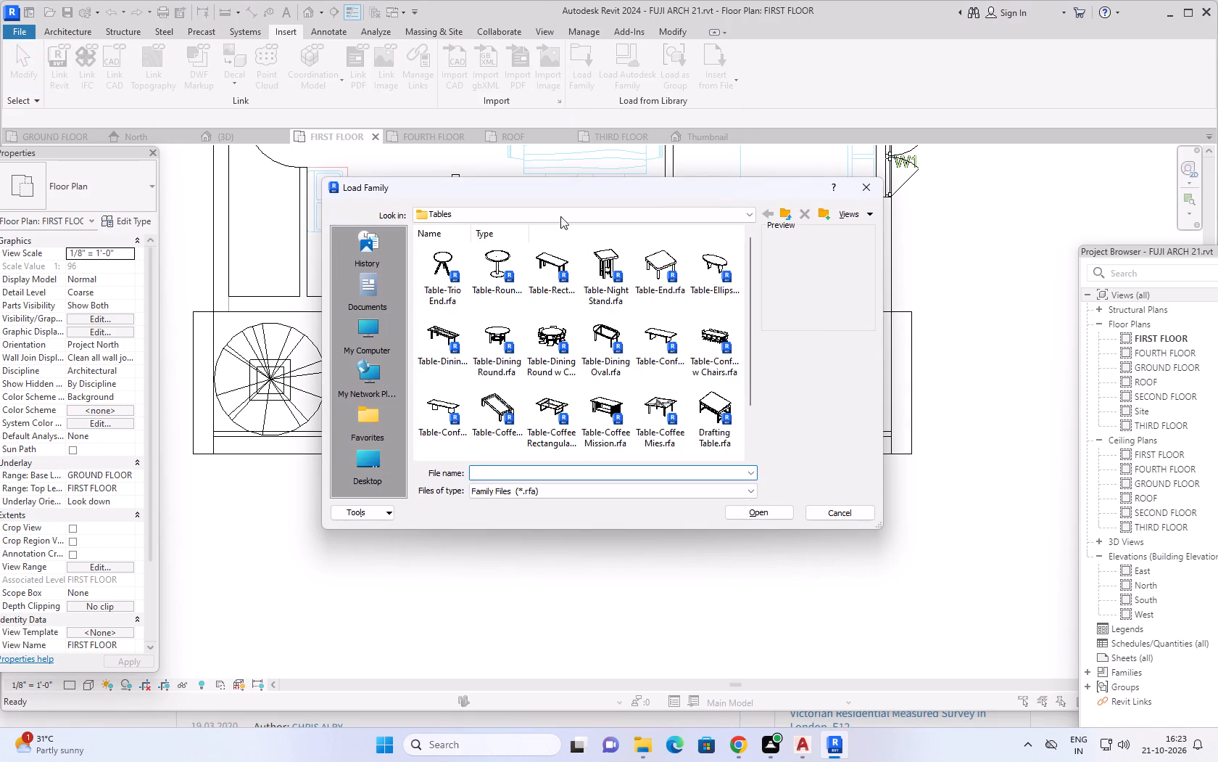
double_click(492, 269)
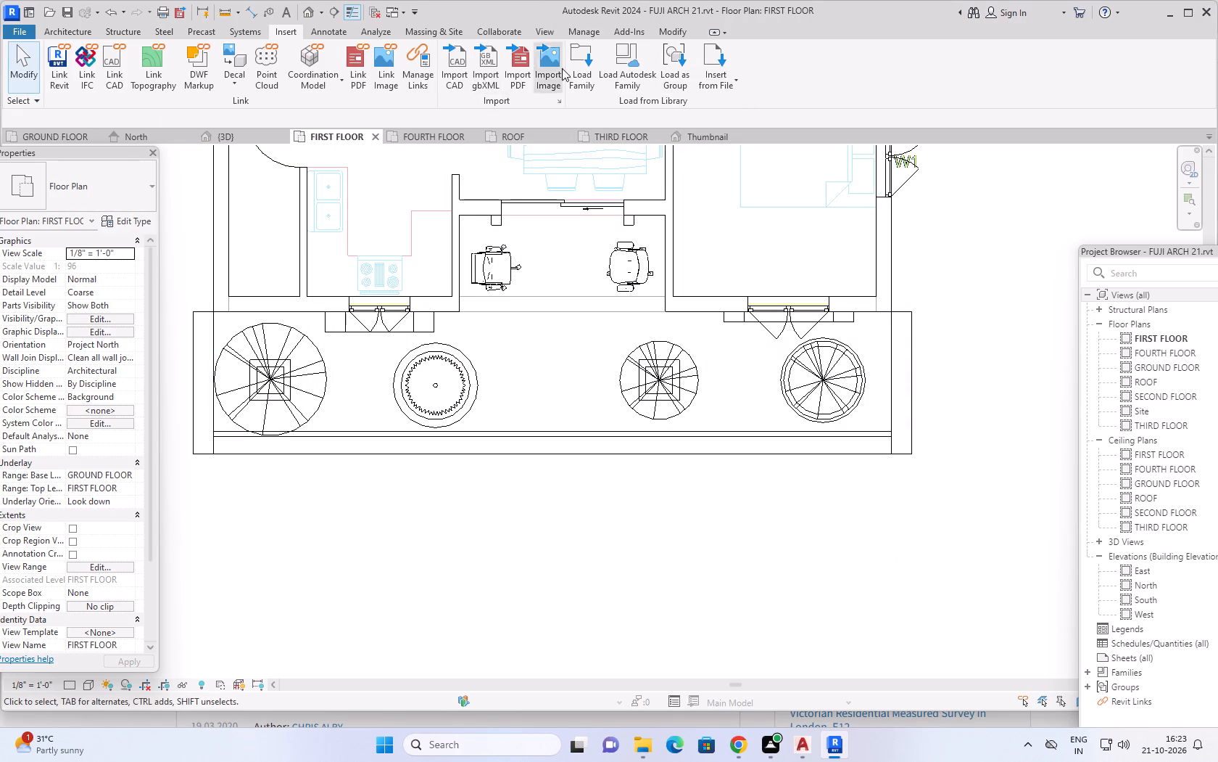
left_click(580, 59)
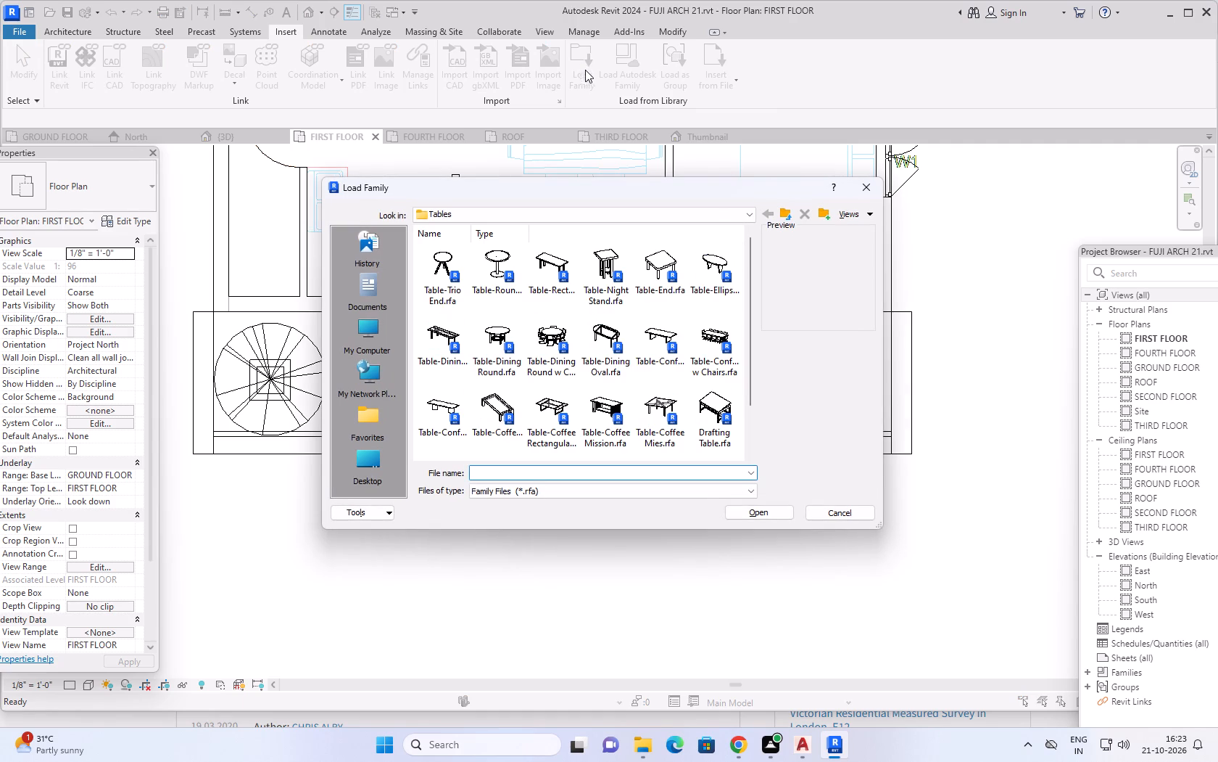
double_click(711, 261)
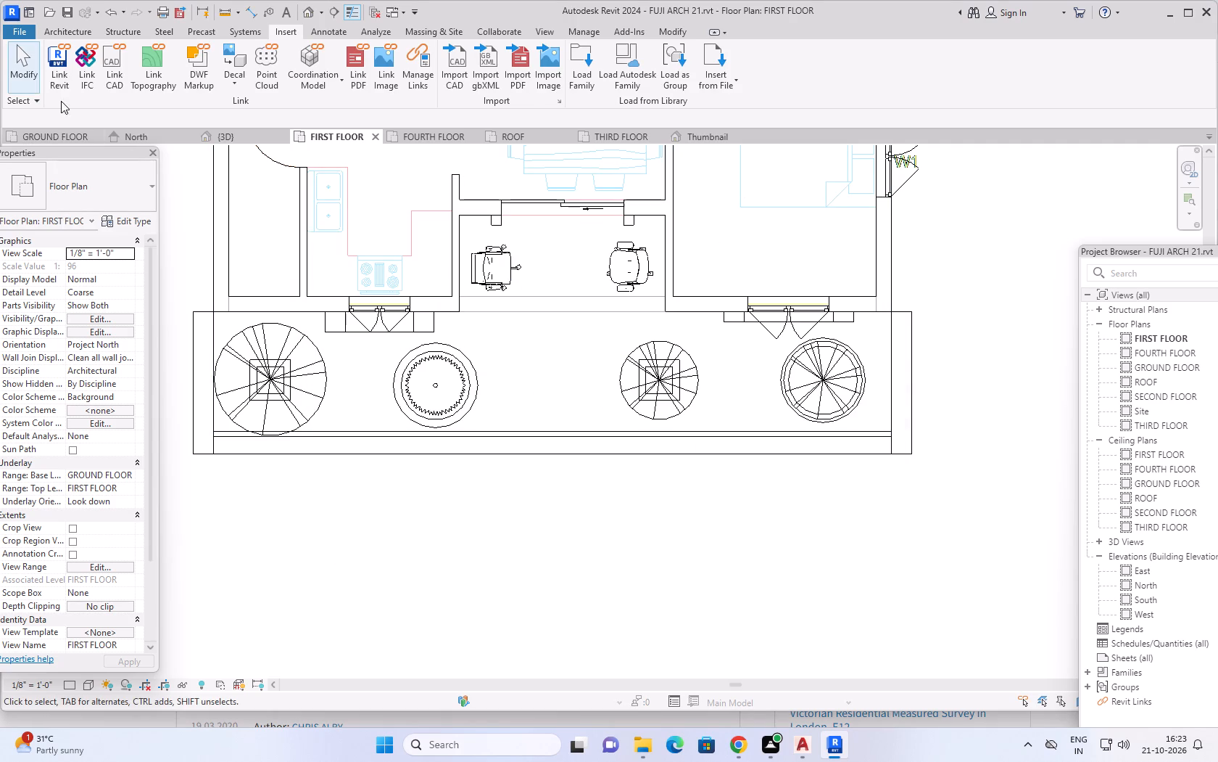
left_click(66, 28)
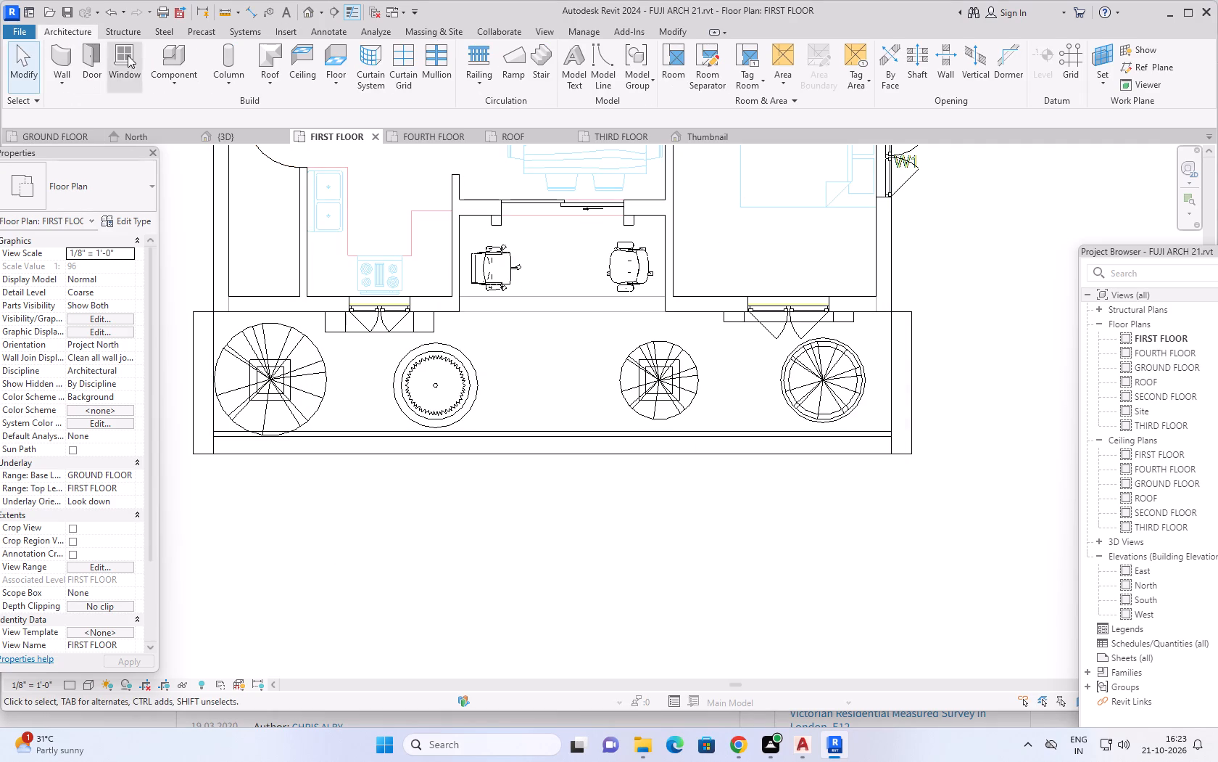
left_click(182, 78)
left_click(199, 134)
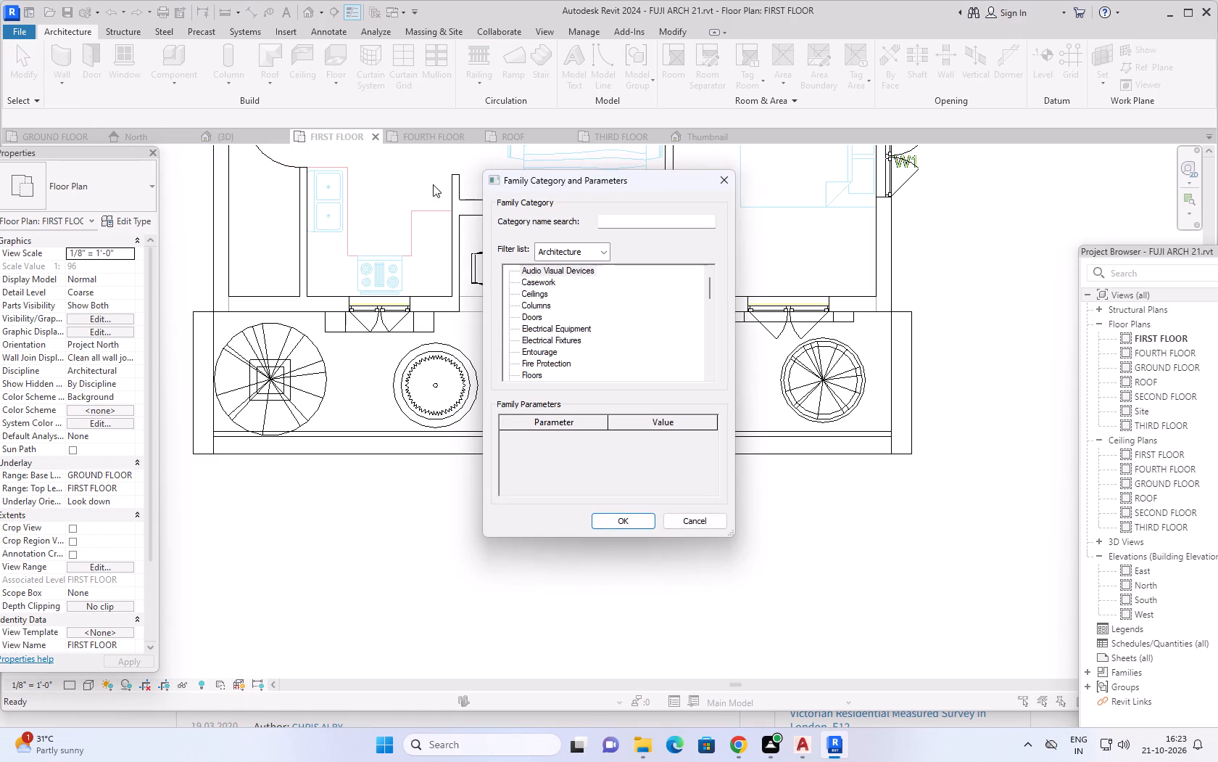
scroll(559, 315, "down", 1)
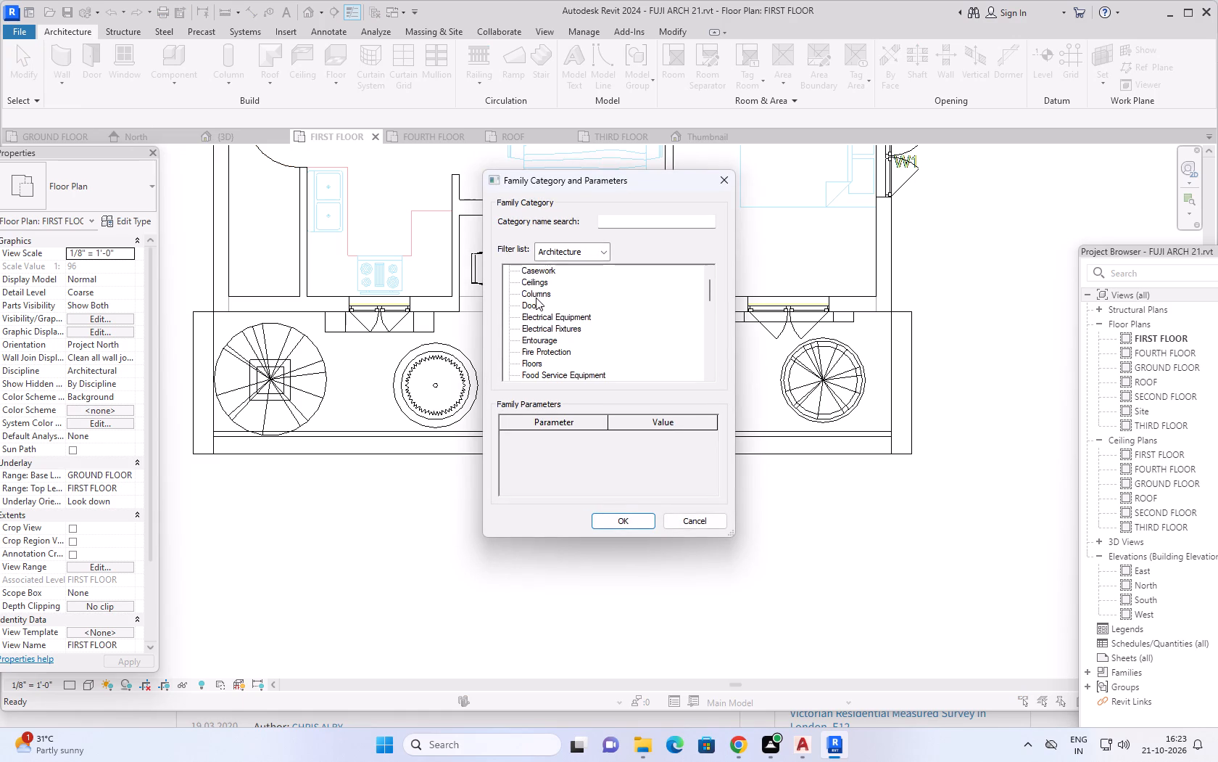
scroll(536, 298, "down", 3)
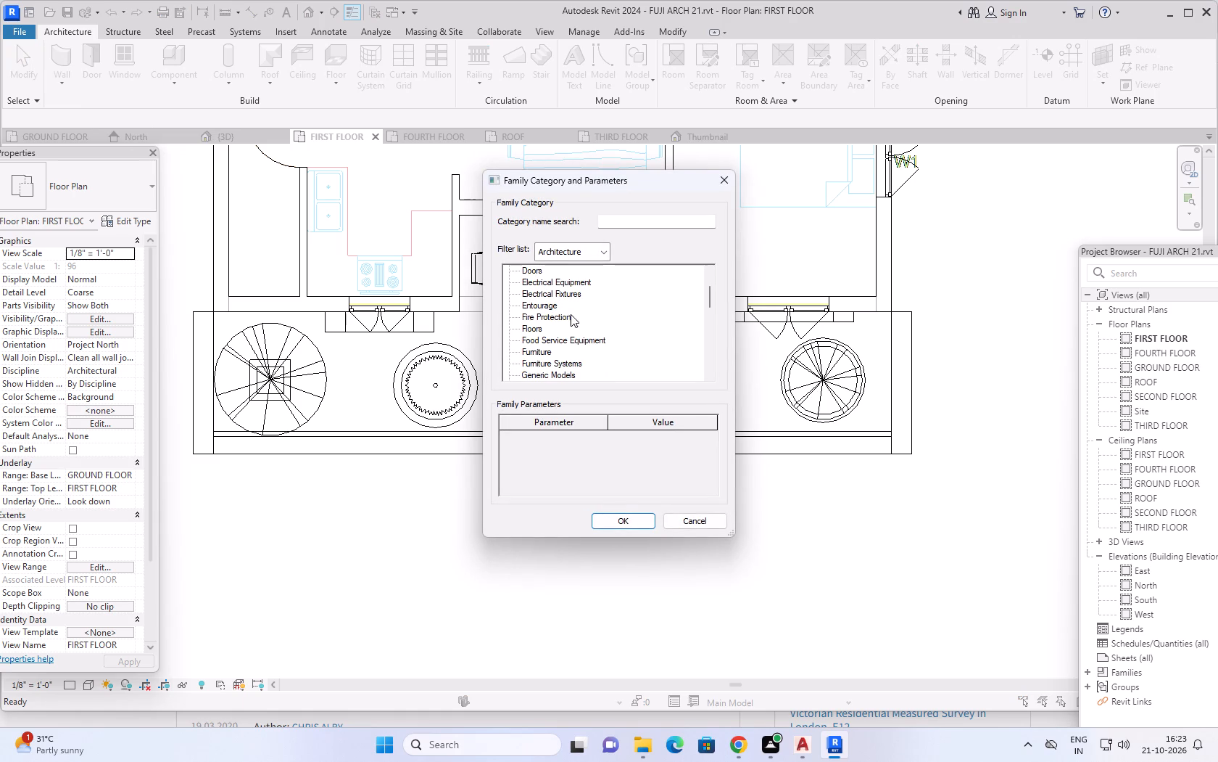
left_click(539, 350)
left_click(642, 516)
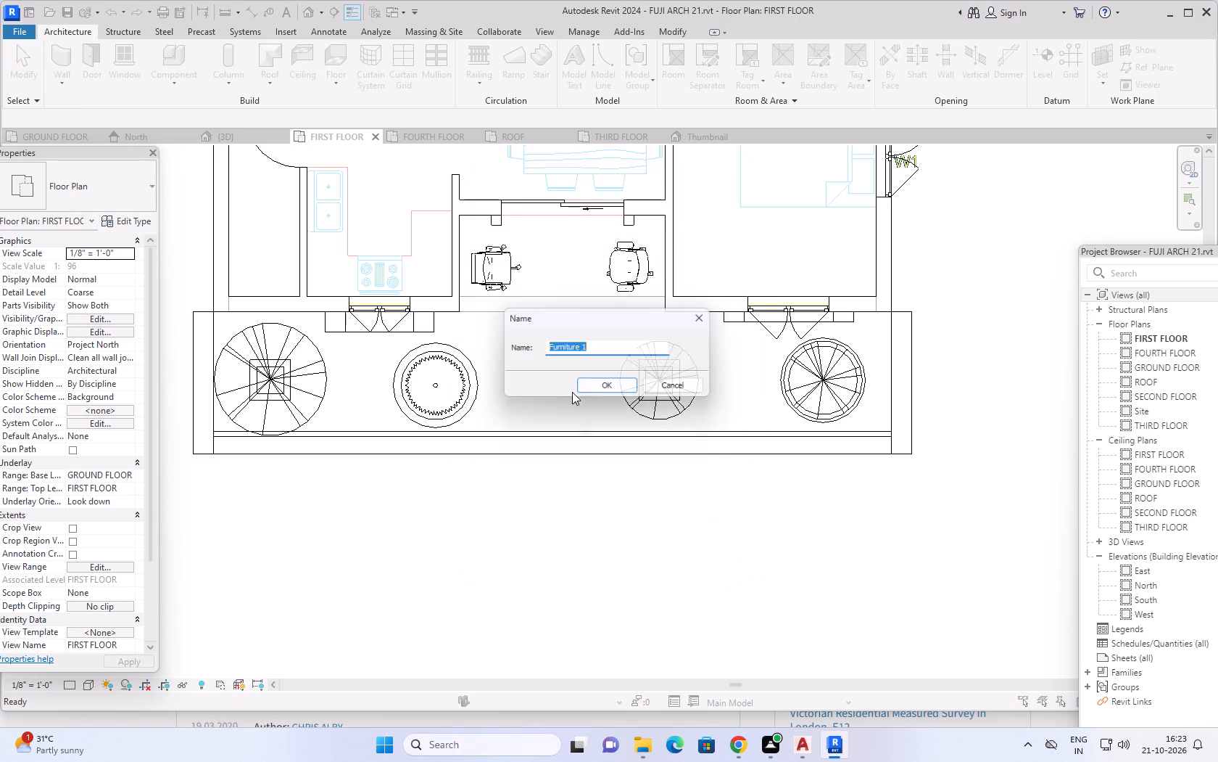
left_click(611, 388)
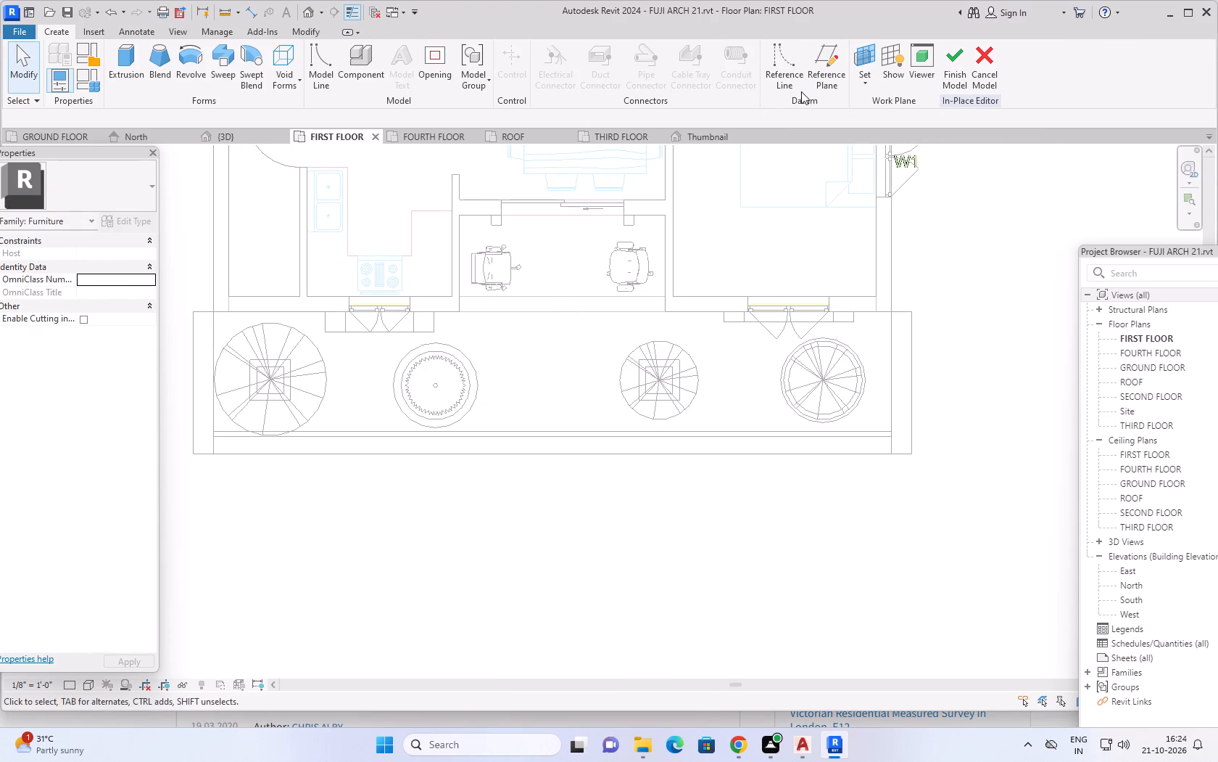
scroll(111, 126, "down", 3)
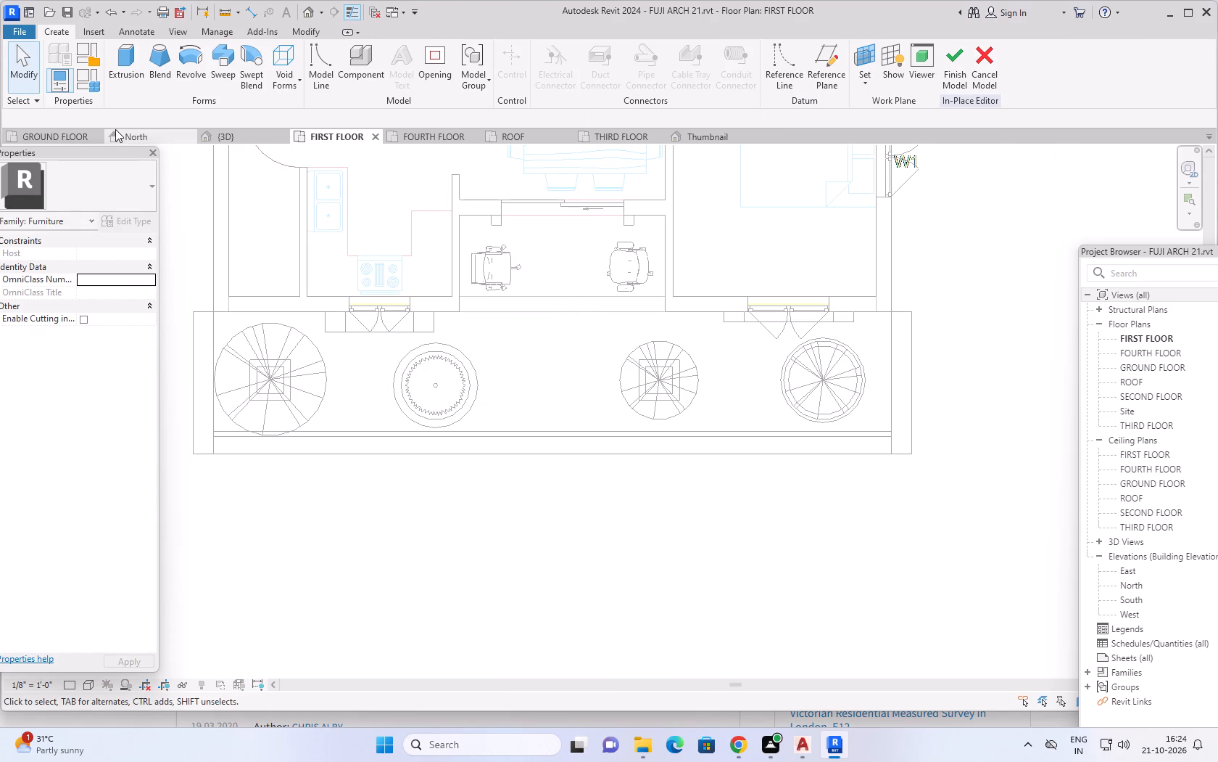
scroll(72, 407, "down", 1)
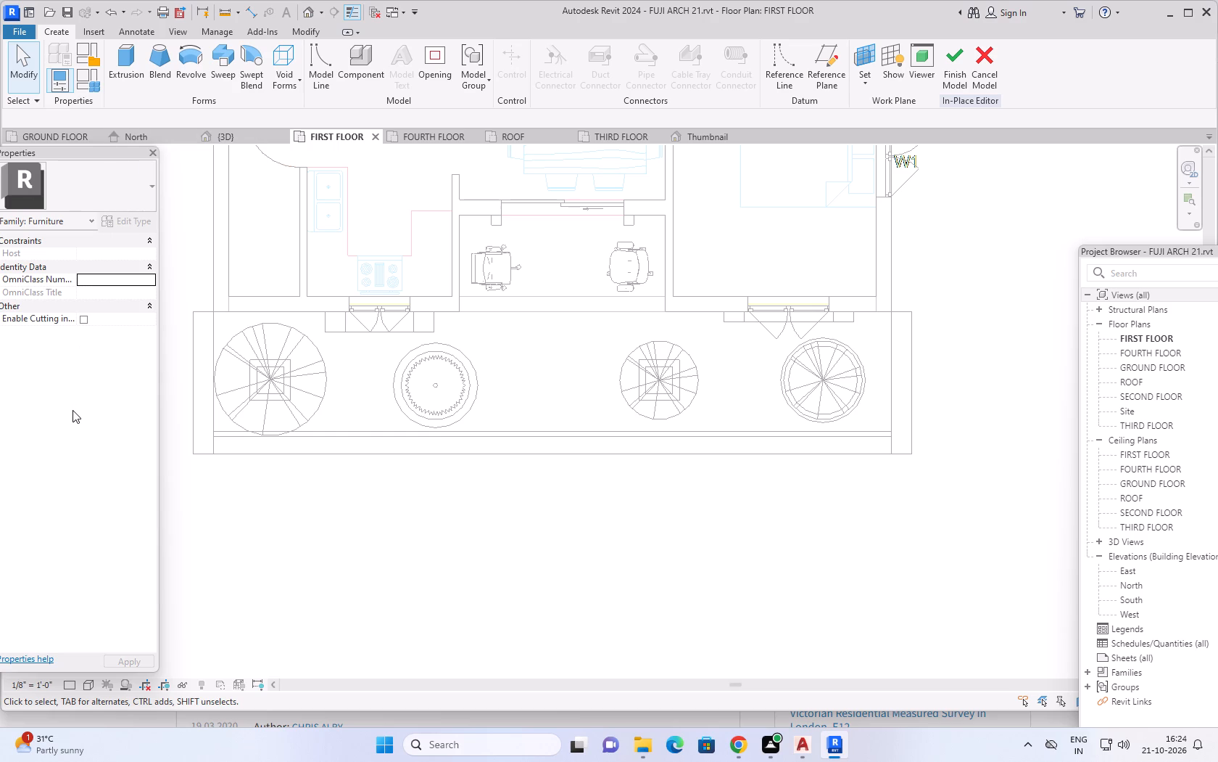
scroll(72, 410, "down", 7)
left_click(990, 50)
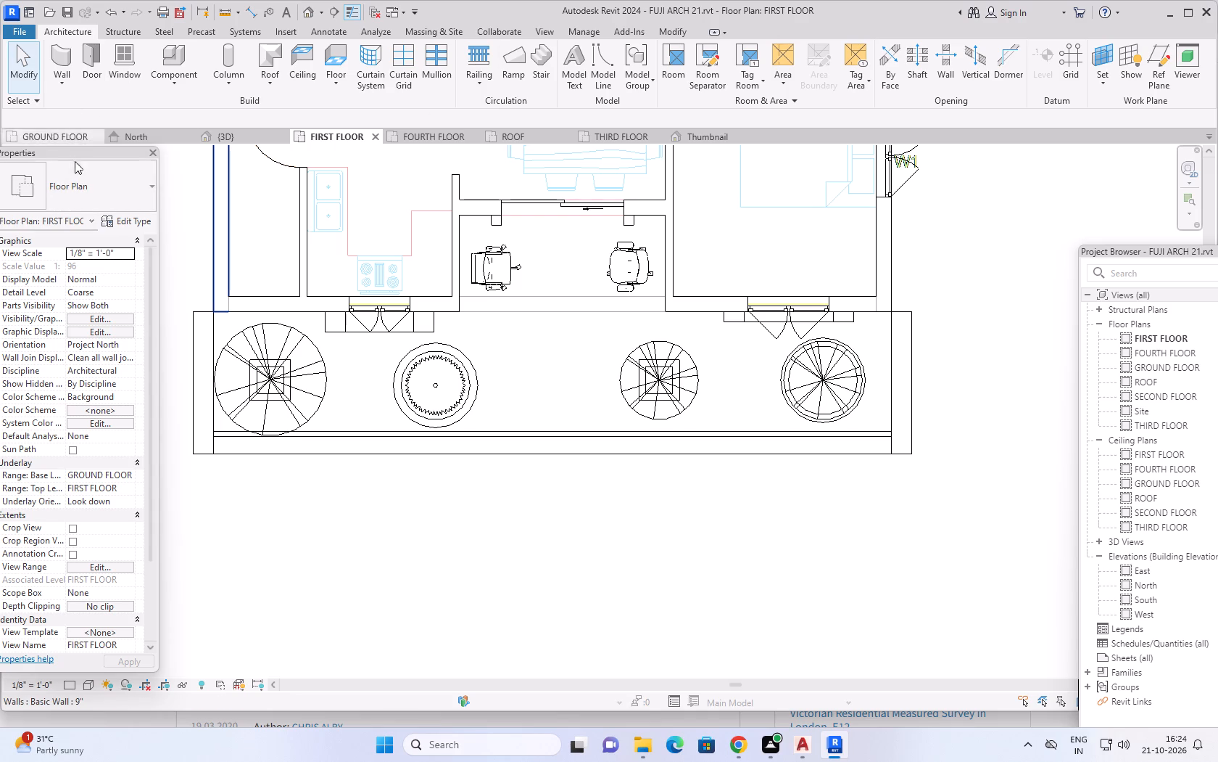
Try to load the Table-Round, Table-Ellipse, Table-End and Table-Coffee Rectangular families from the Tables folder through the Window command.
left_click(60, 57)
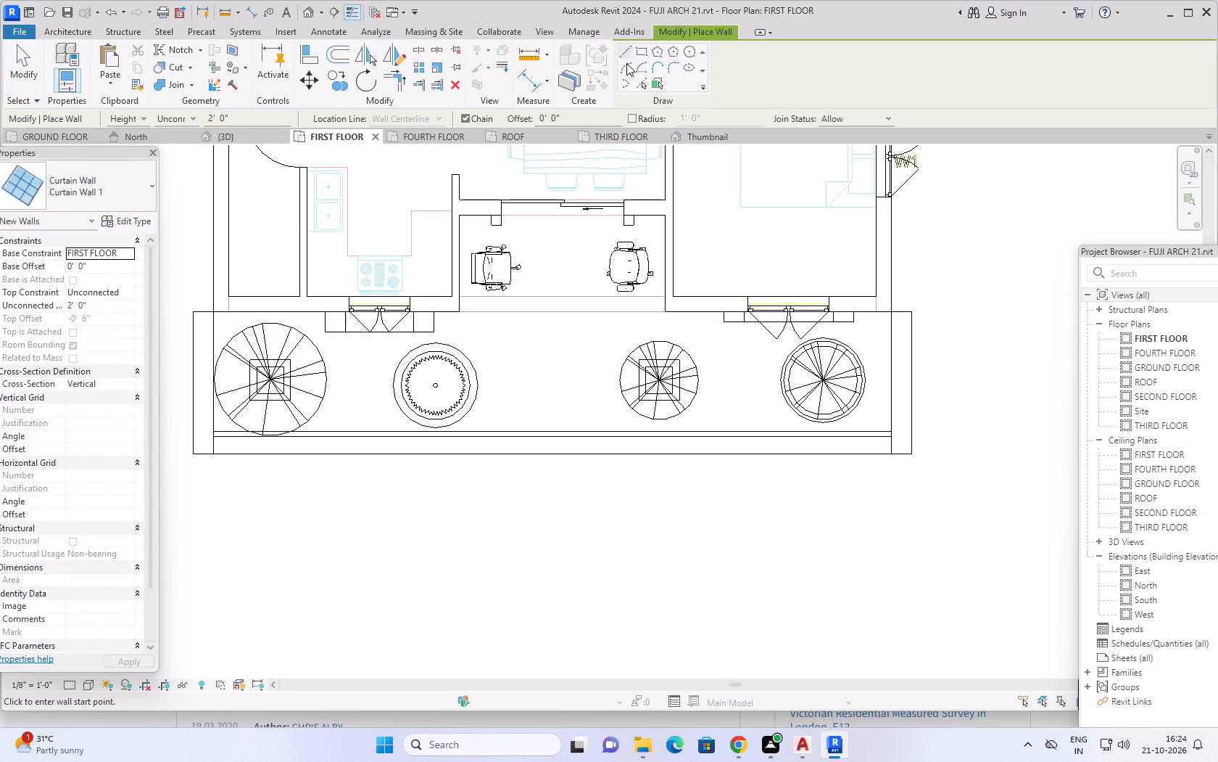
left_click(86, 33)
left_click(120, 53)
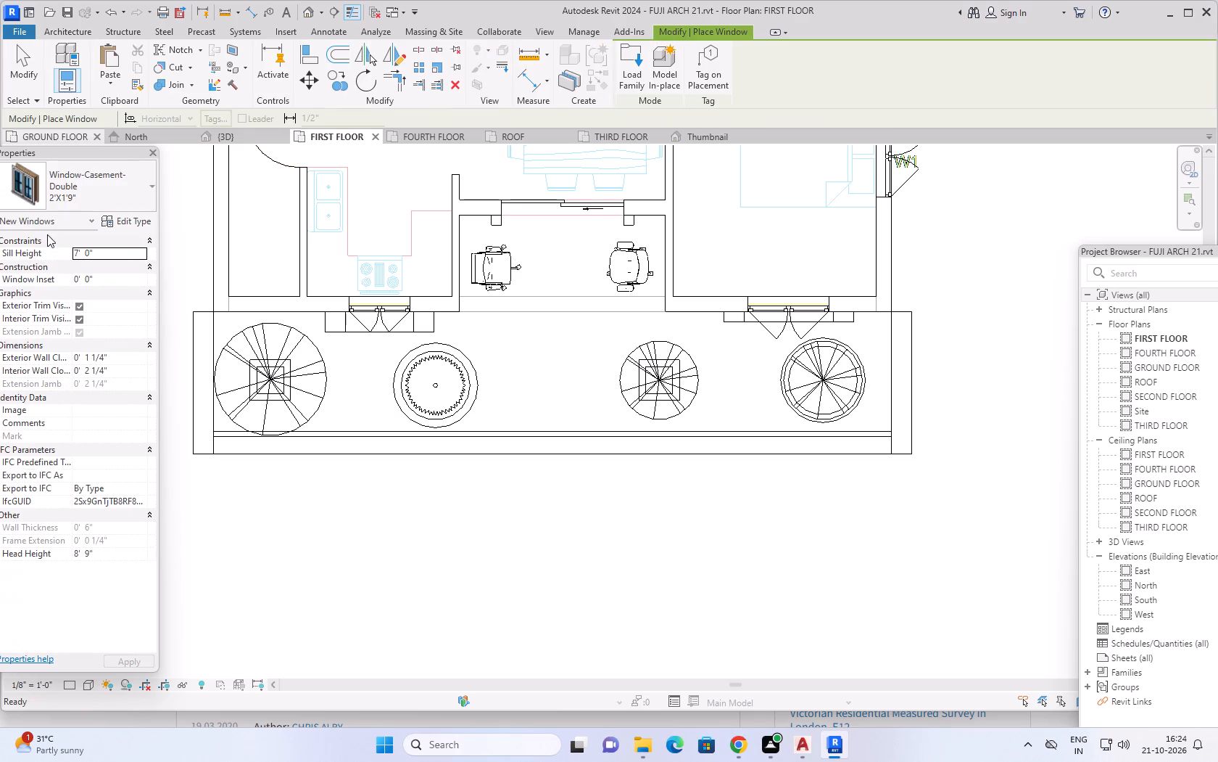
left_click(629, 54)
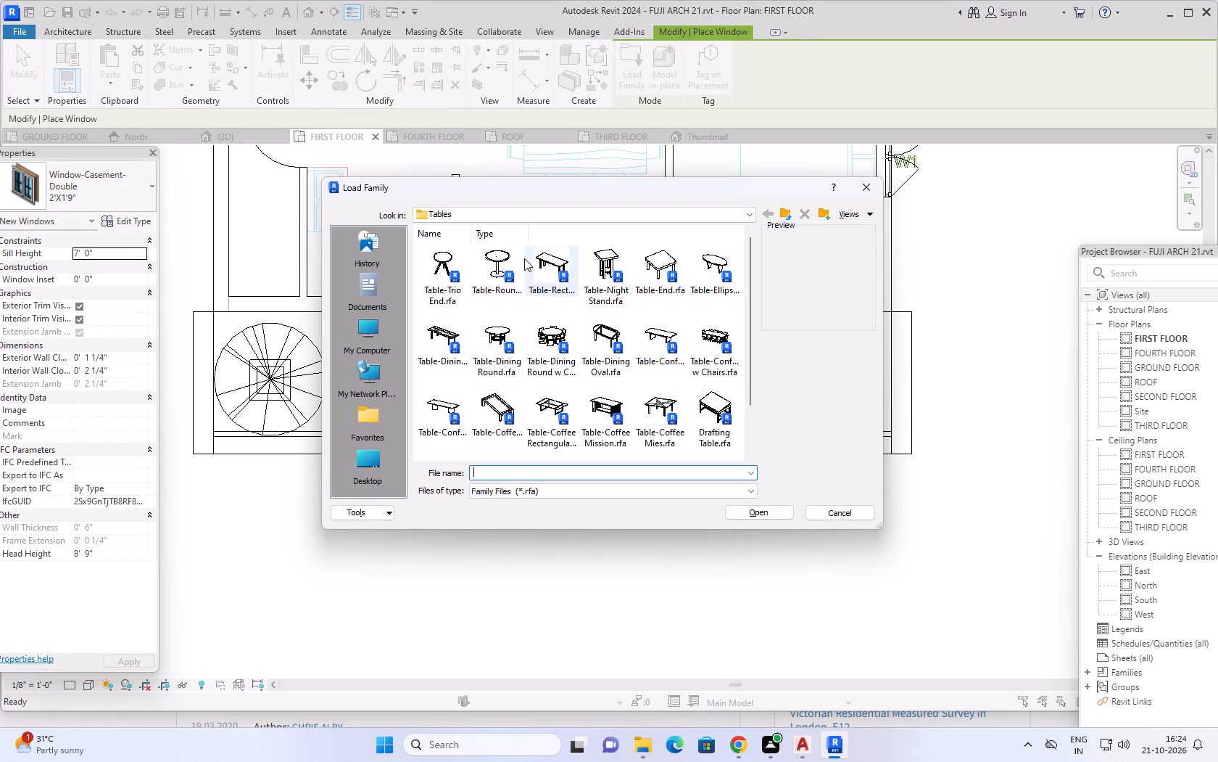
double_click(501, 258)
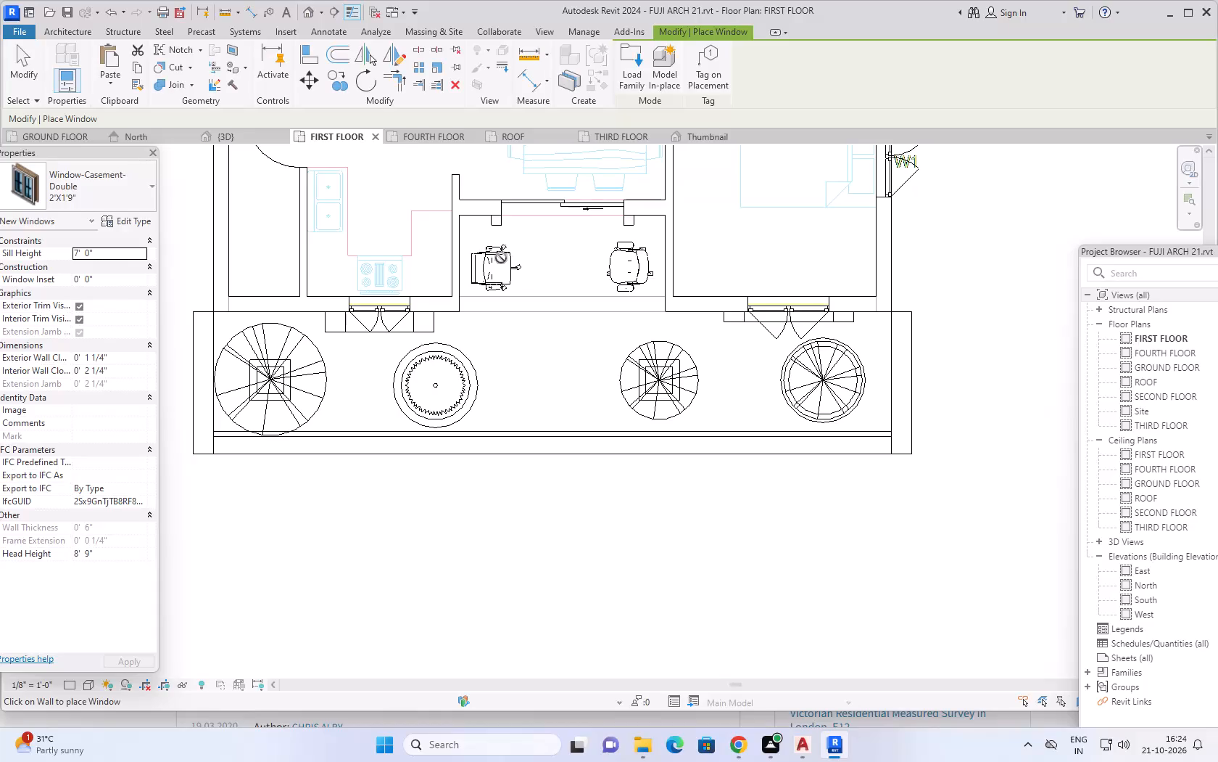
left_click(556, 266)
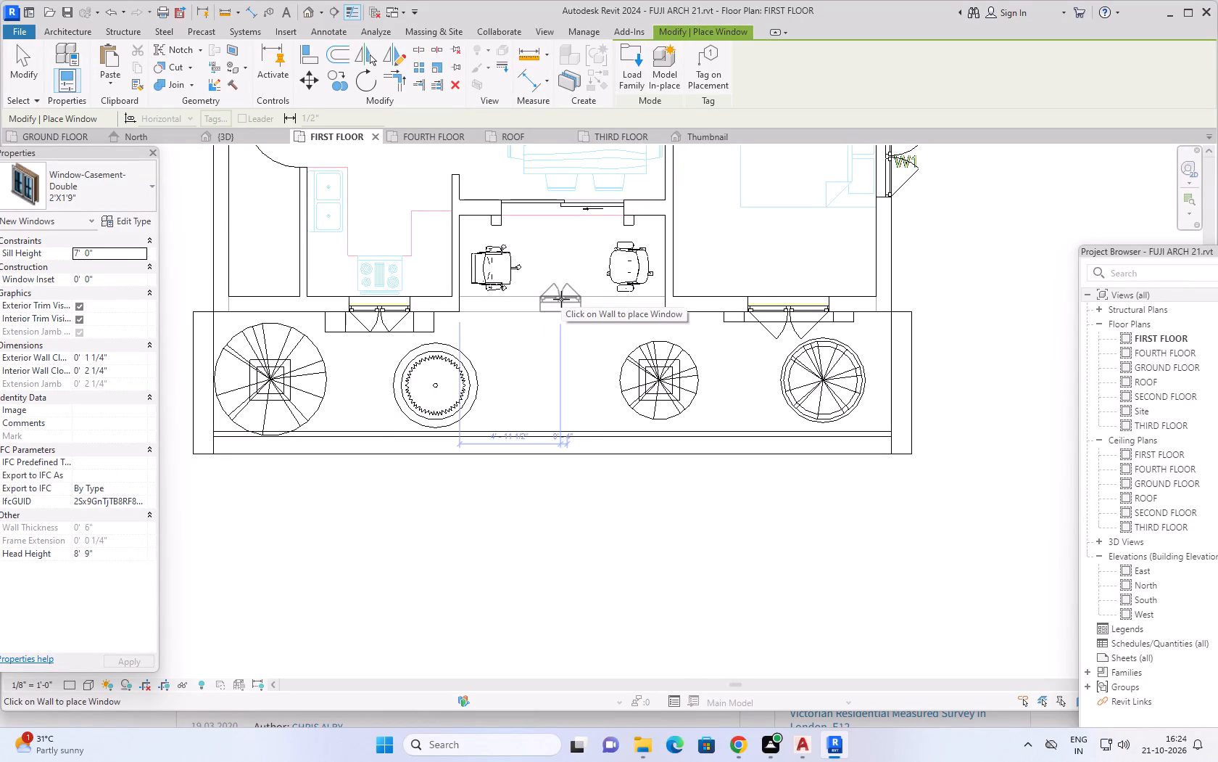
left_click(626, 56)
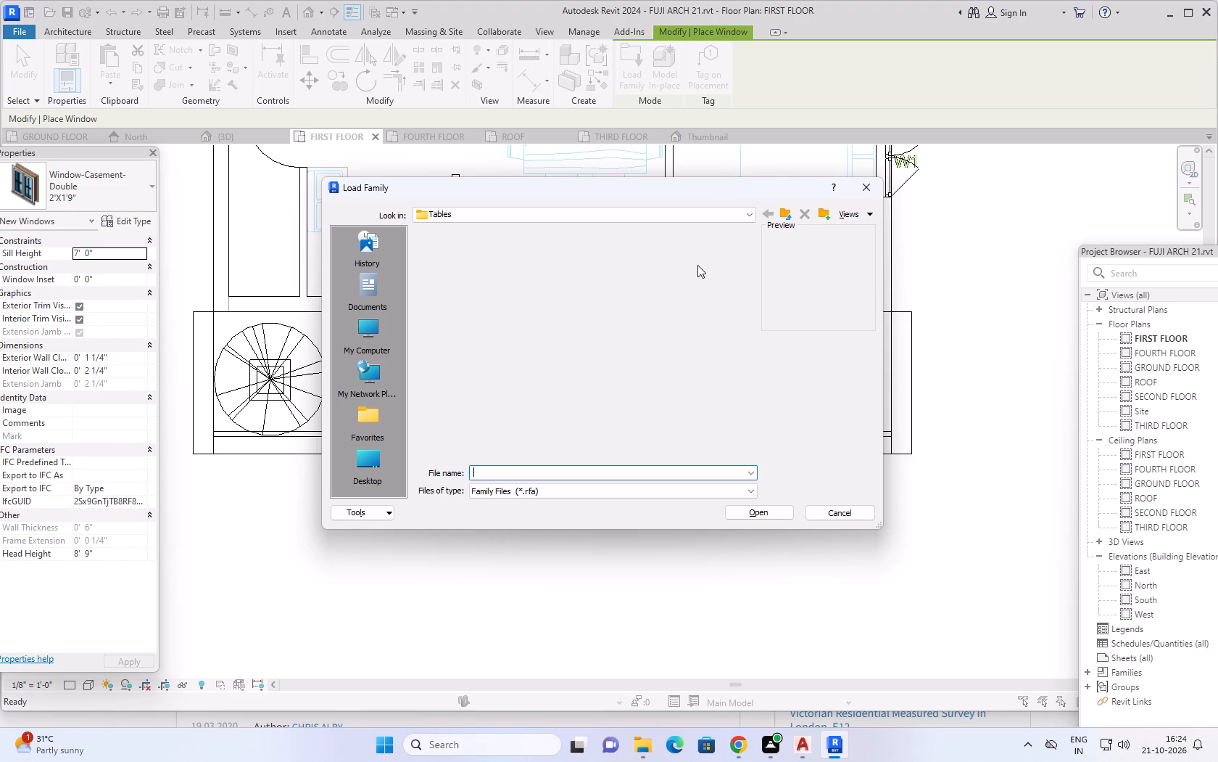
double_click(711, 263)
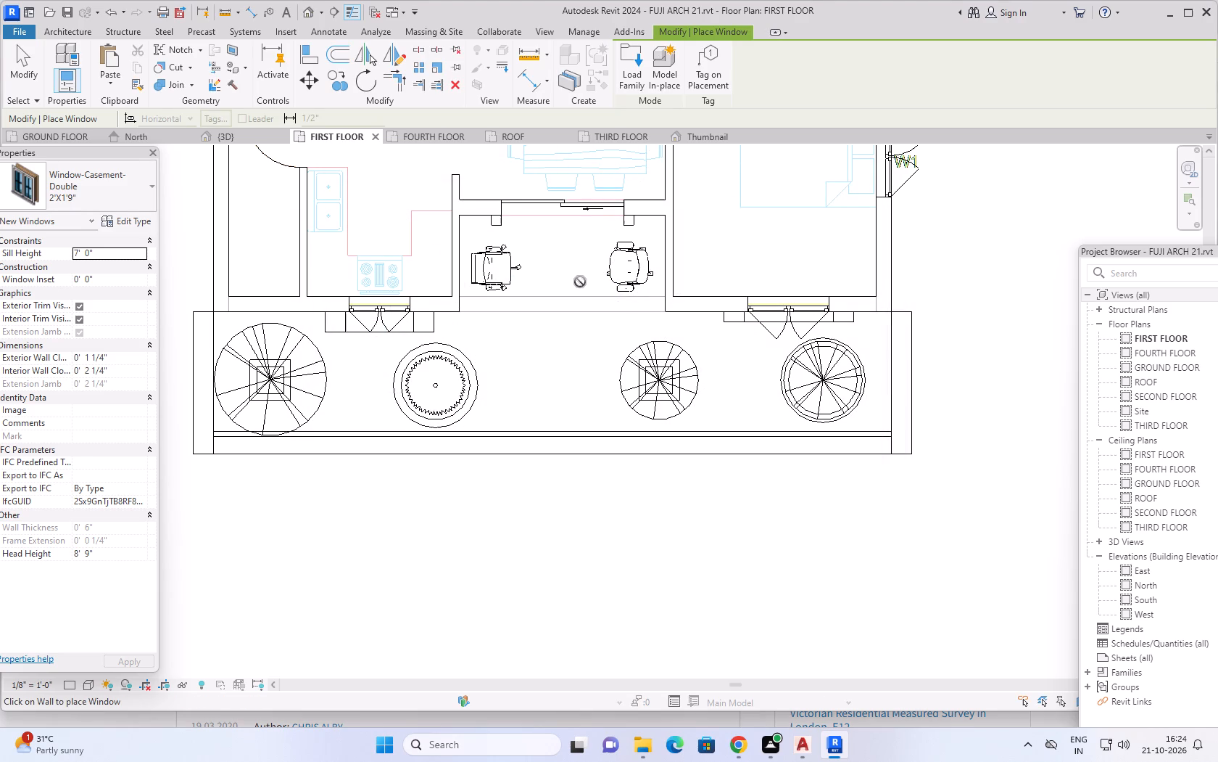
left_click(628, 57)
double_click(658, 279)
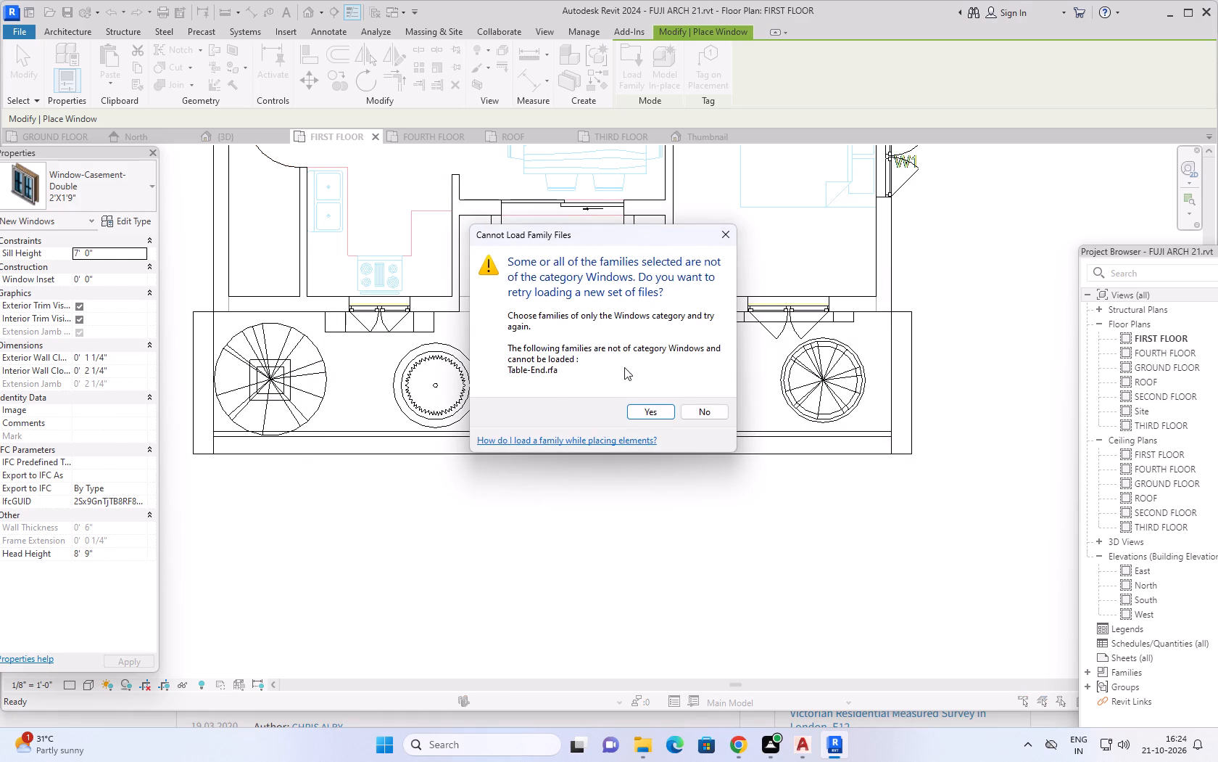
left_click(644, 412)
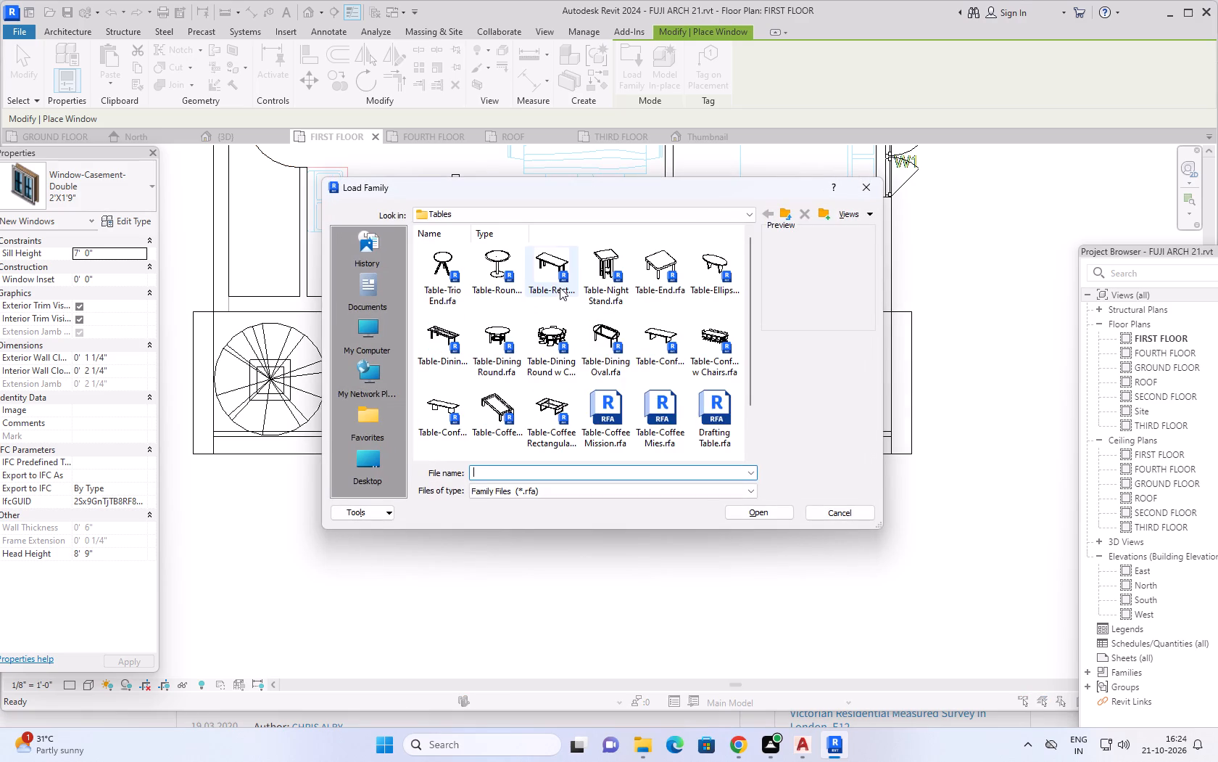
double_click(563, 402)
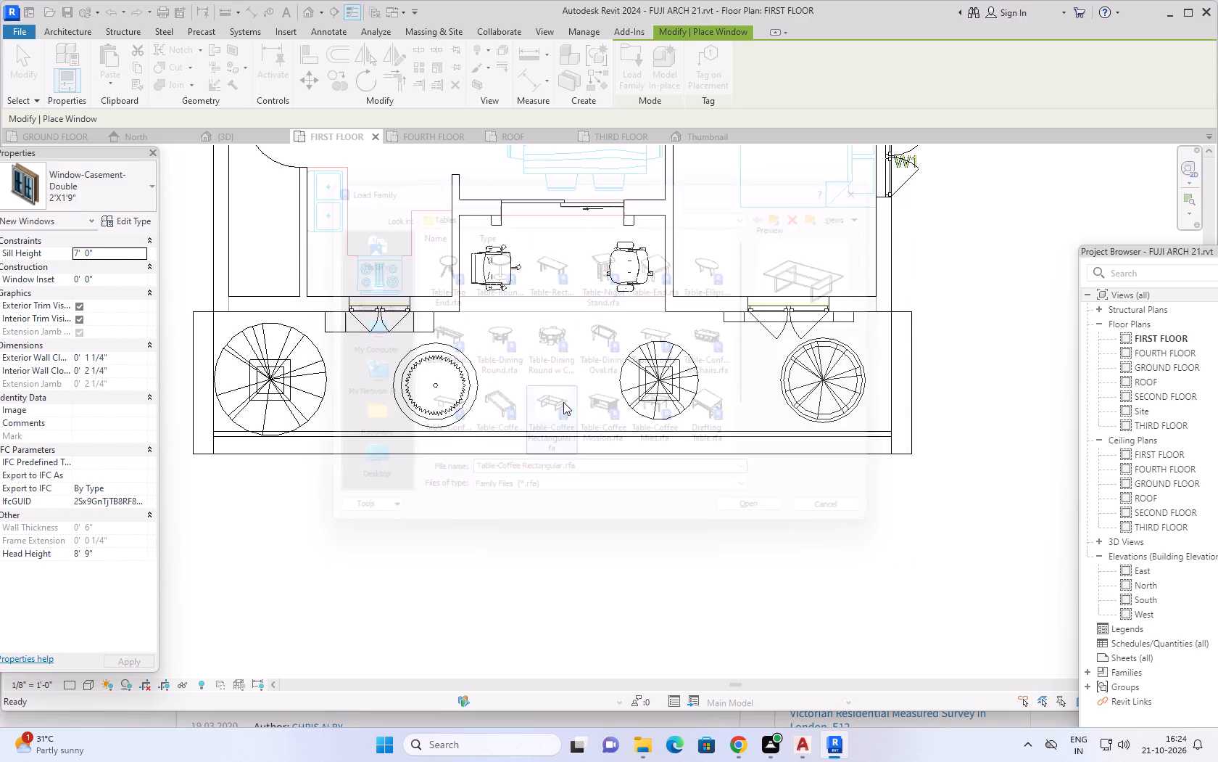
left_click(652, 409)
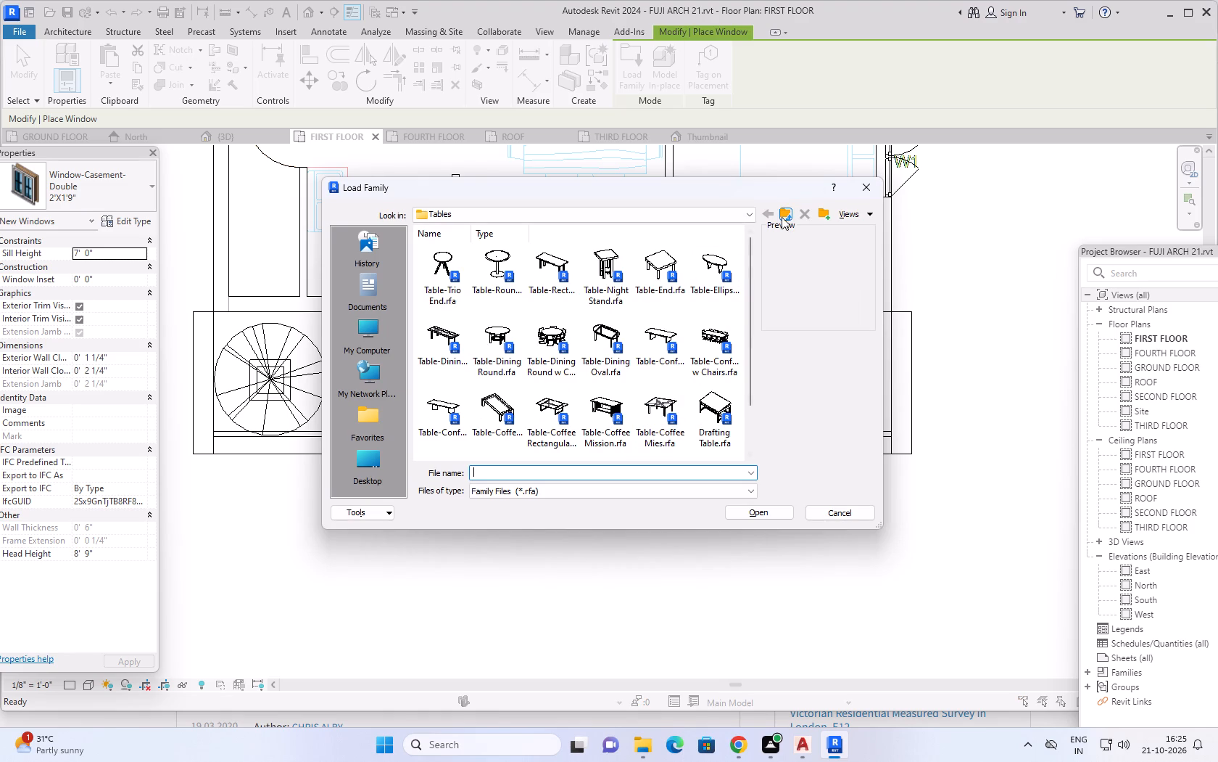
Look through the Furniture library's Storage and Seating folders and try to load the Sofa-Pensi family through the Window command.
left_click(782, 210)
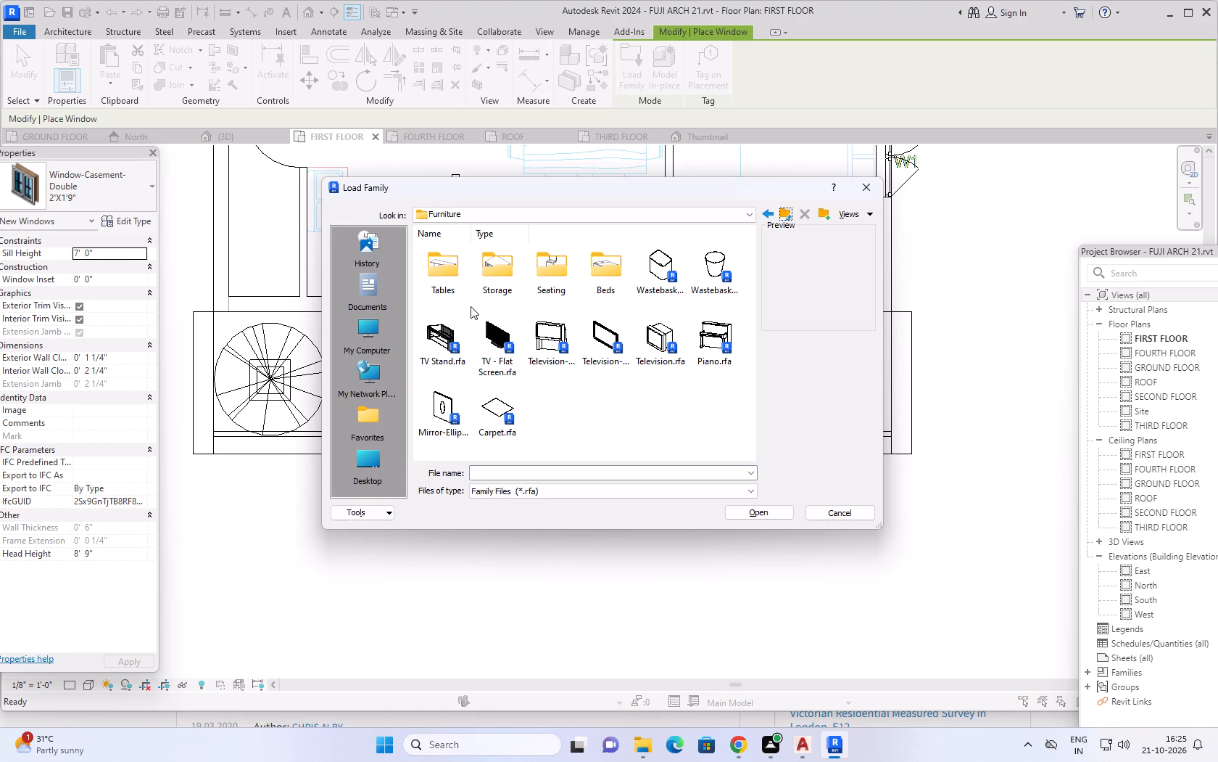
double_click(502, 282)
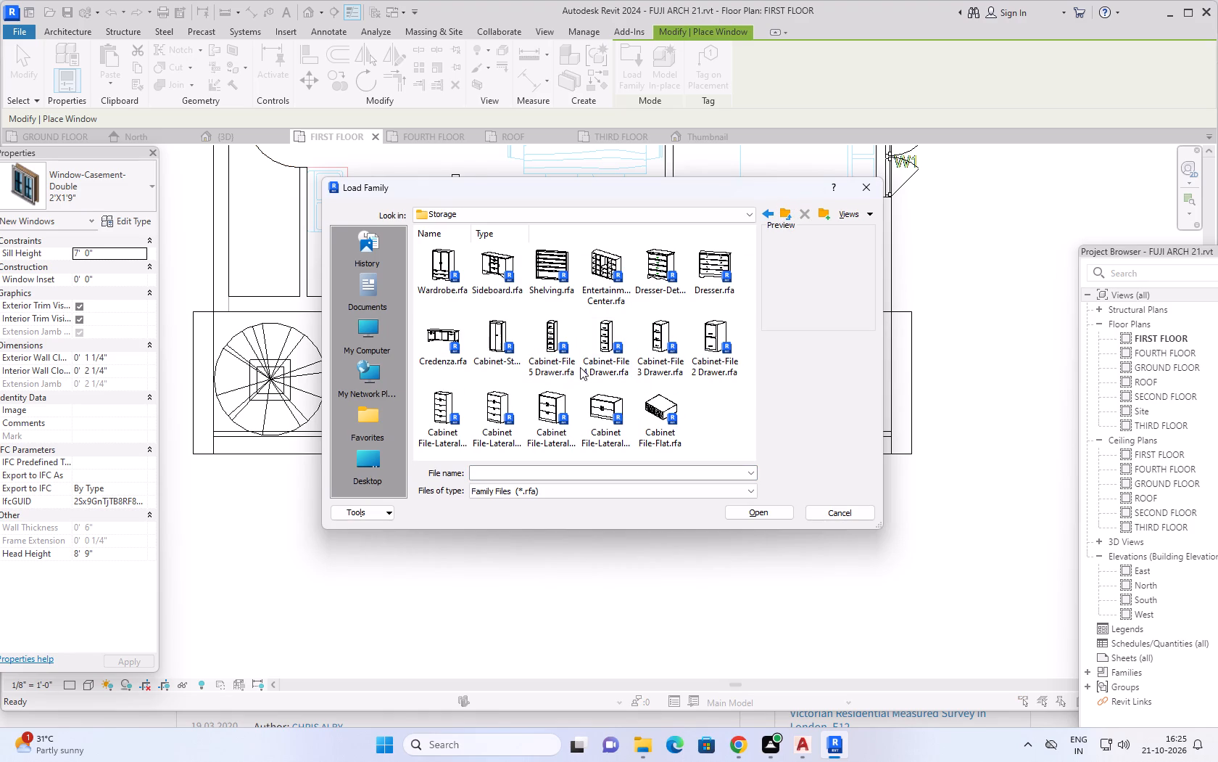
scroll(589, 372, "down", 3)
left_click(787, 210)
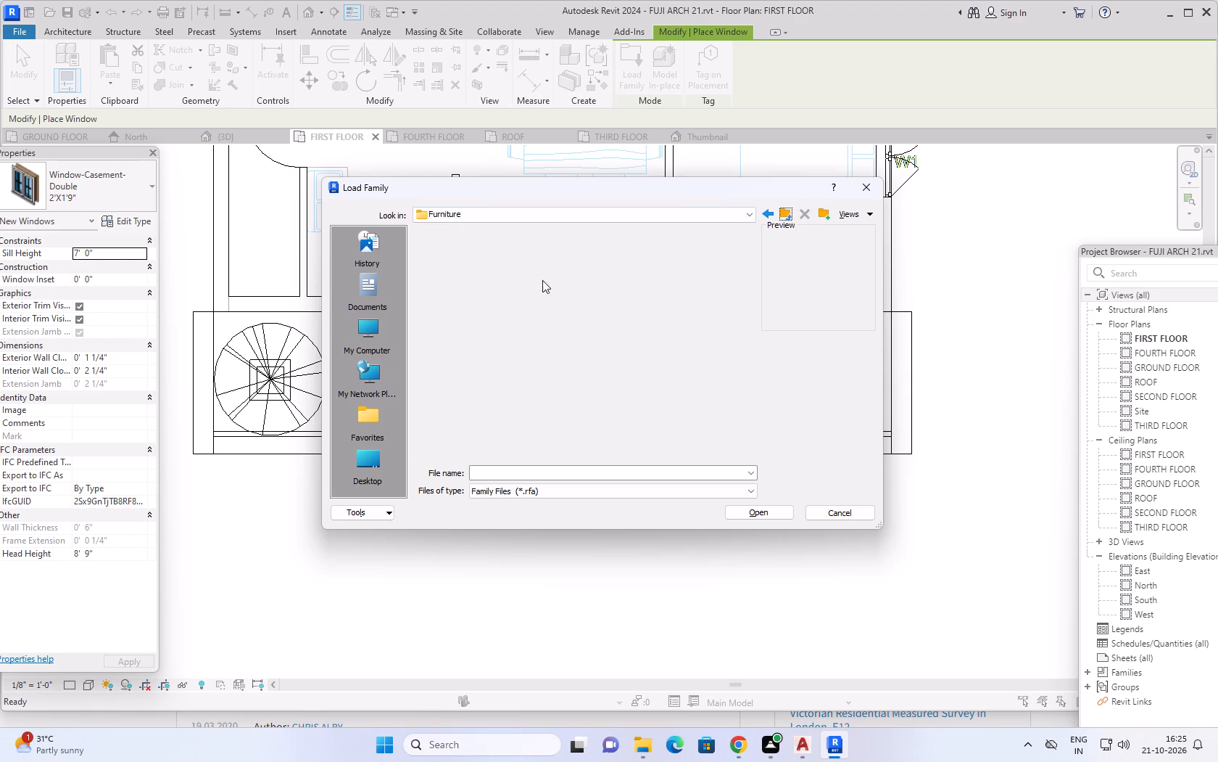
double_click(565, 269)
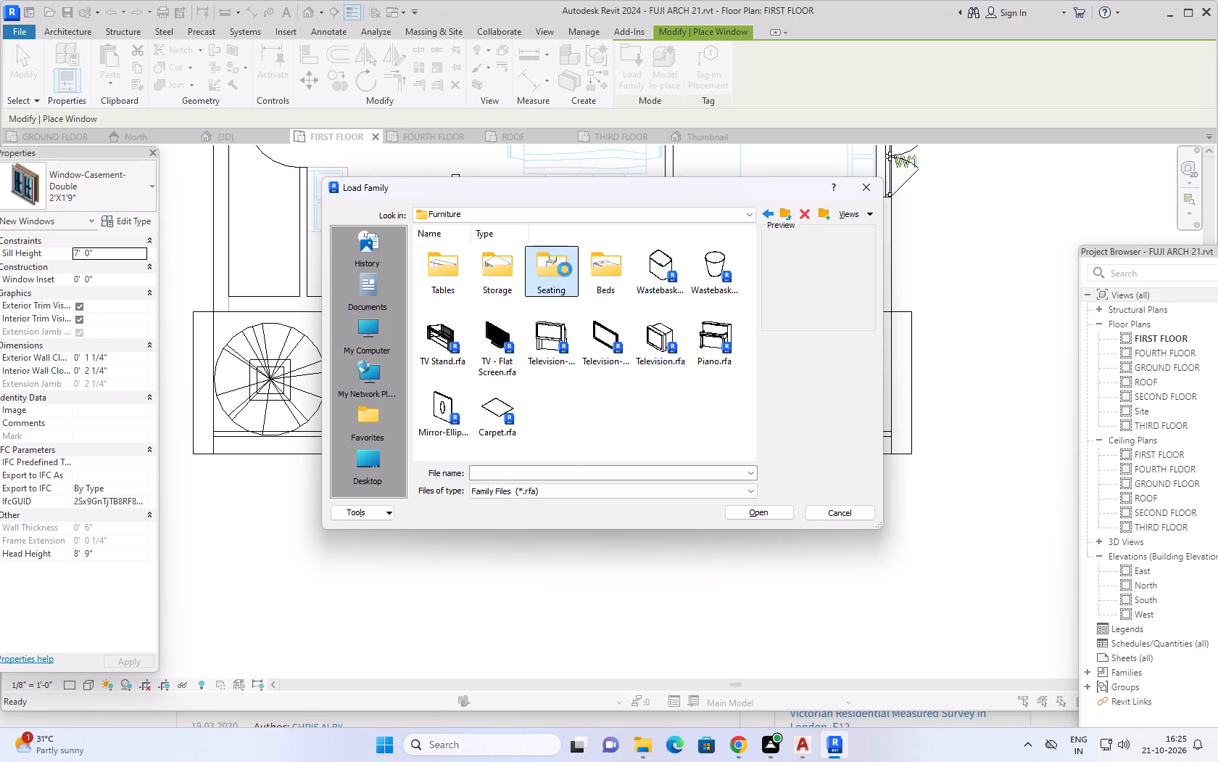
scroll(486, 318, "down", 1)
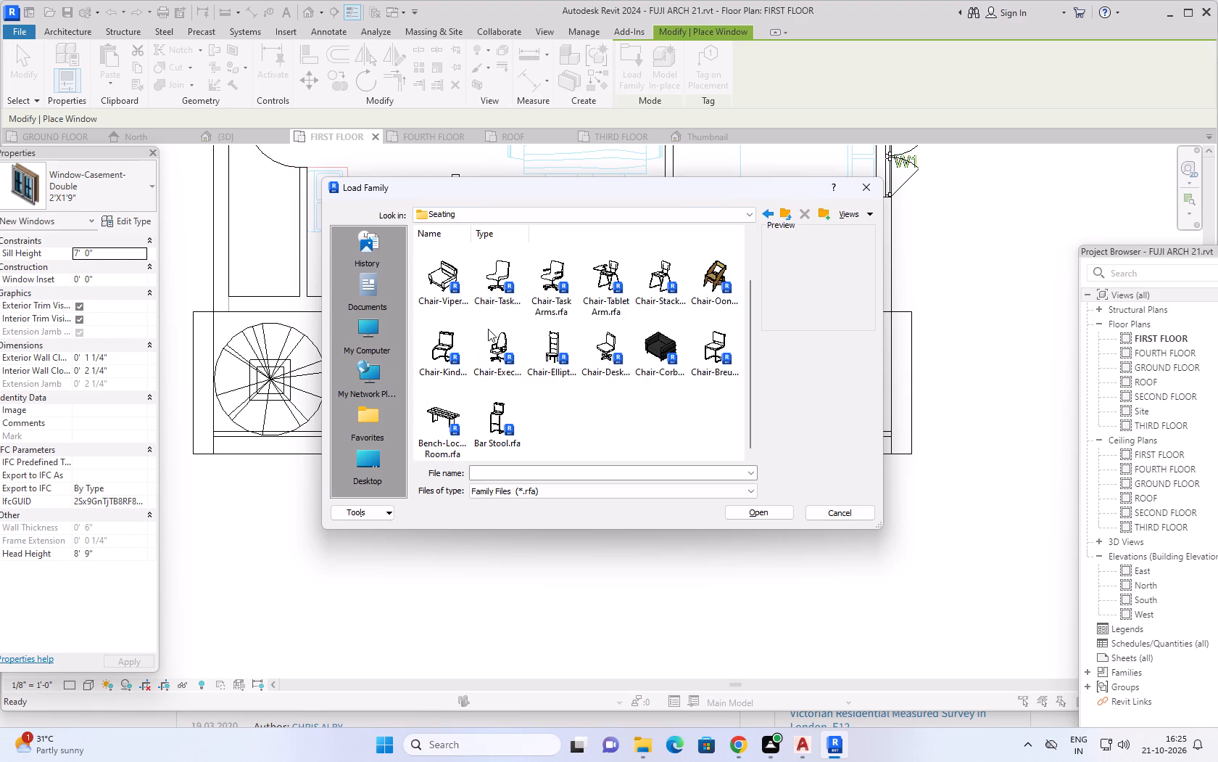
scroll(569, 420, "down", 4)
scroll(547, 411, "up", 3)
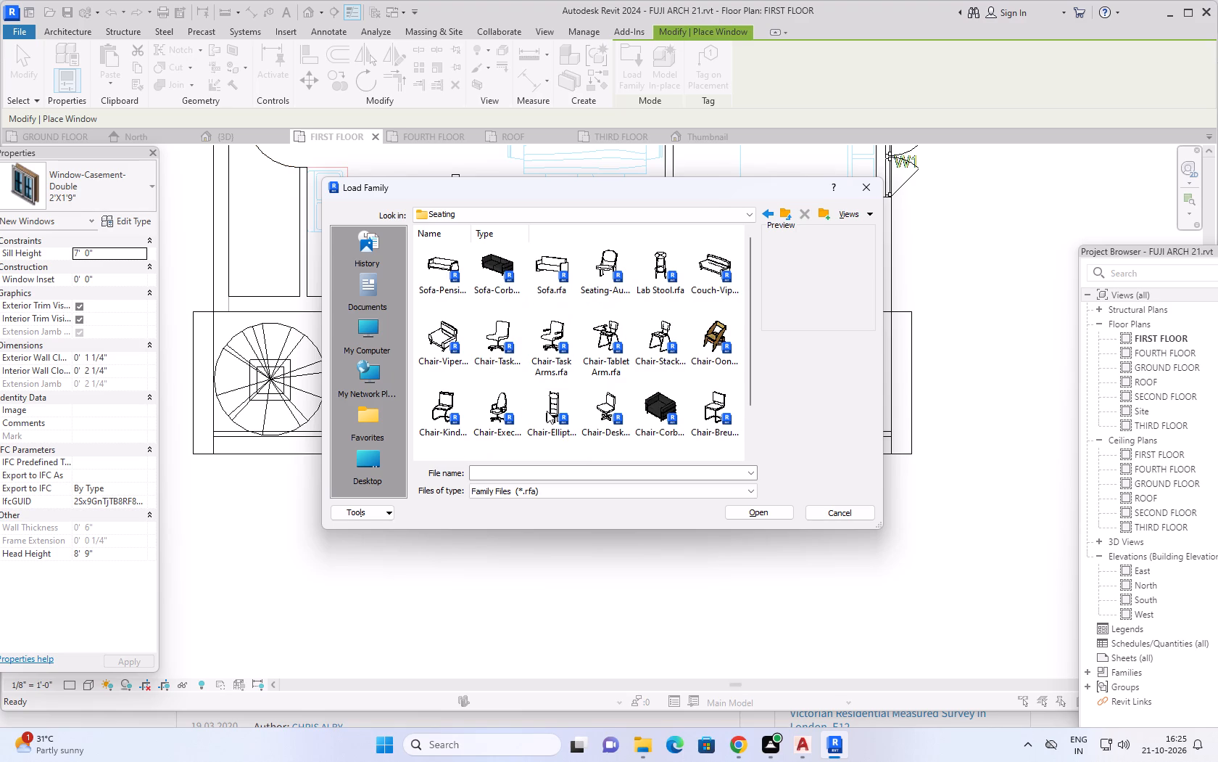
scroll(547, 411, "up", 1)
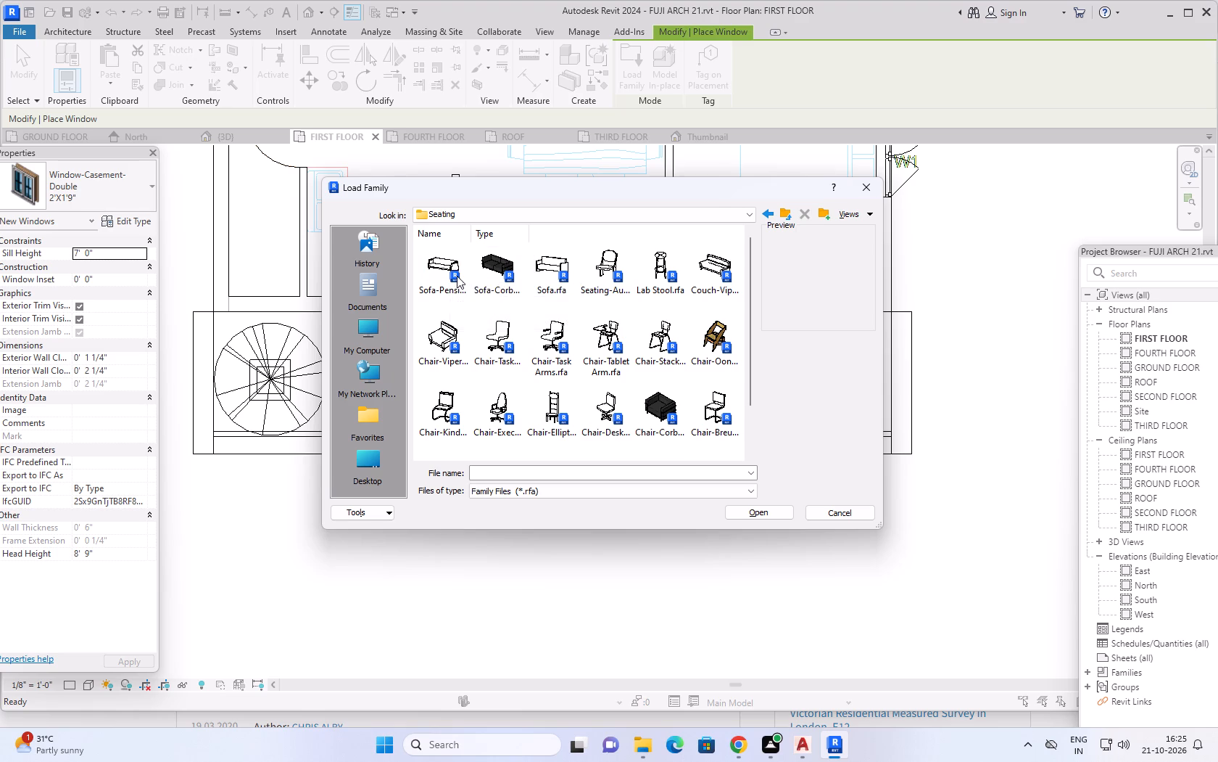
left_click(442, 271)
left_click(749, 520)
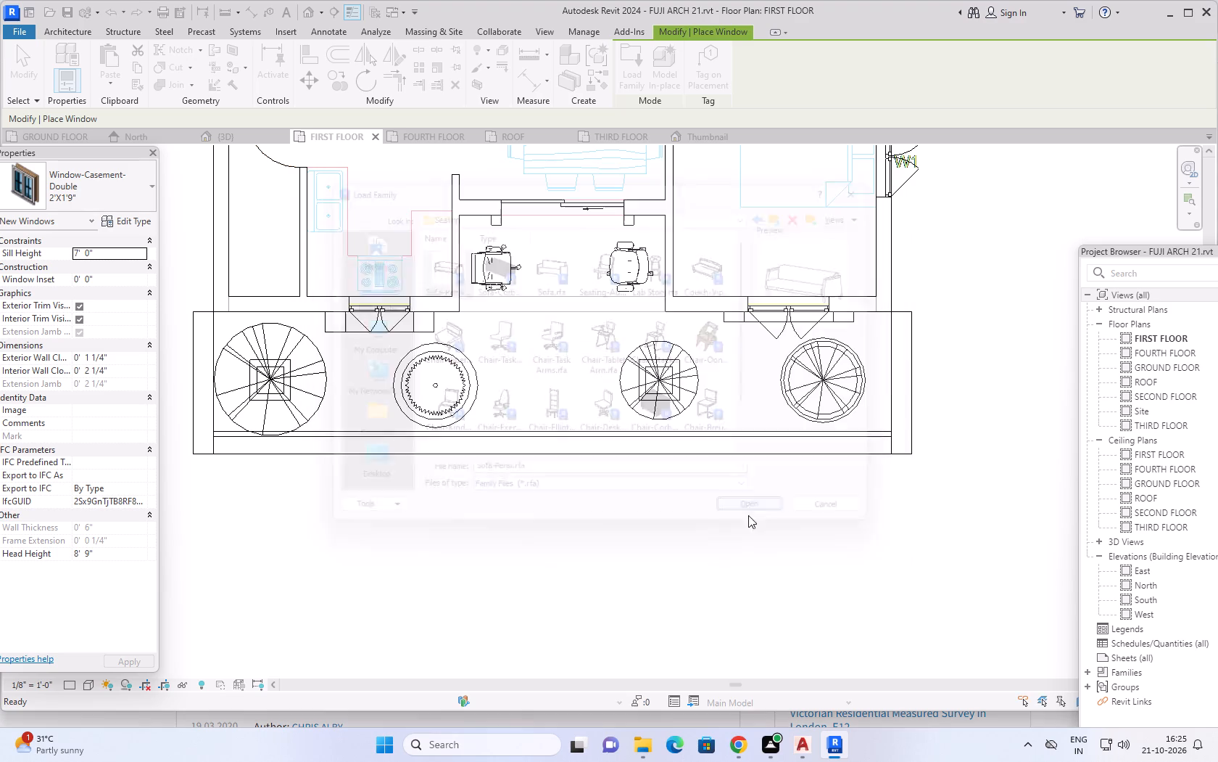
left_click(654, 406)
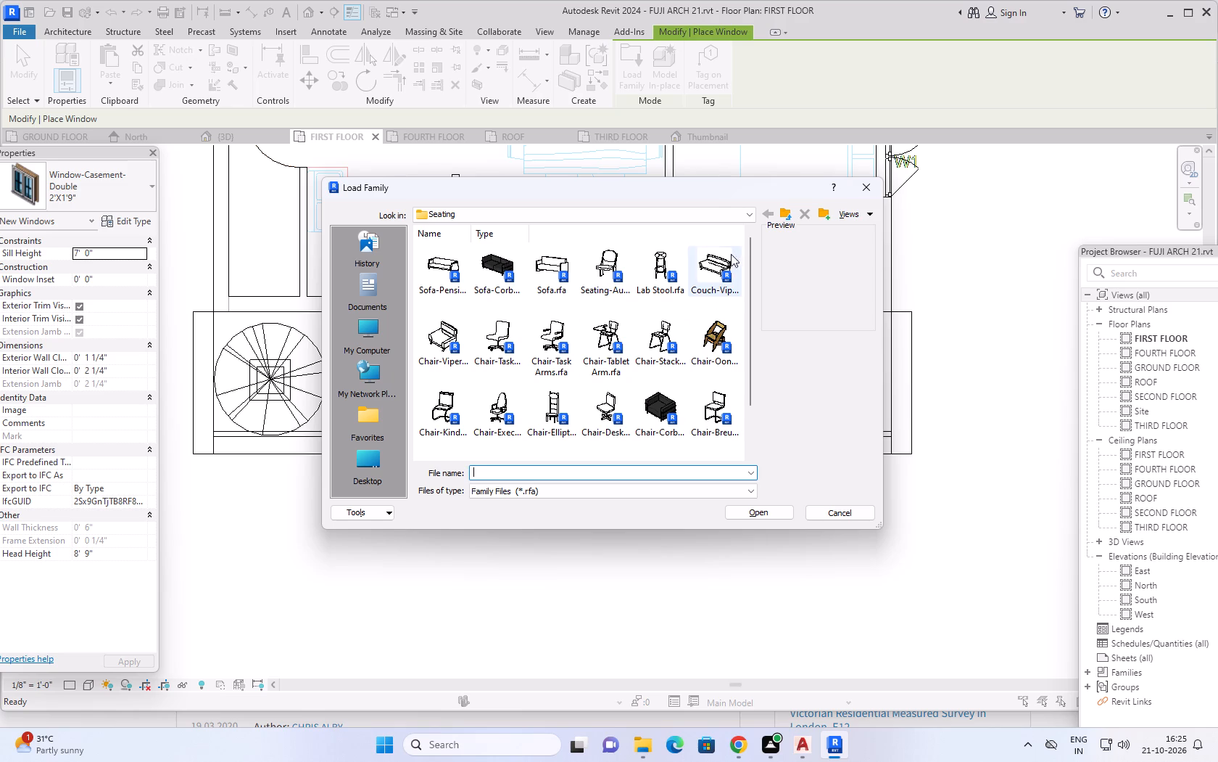
Look through the library's System Families, Planting, Site, Specialty Equipment and Domestic folders for a suitable balcony family.
left_click(788, 216)
left_click(788, 216)
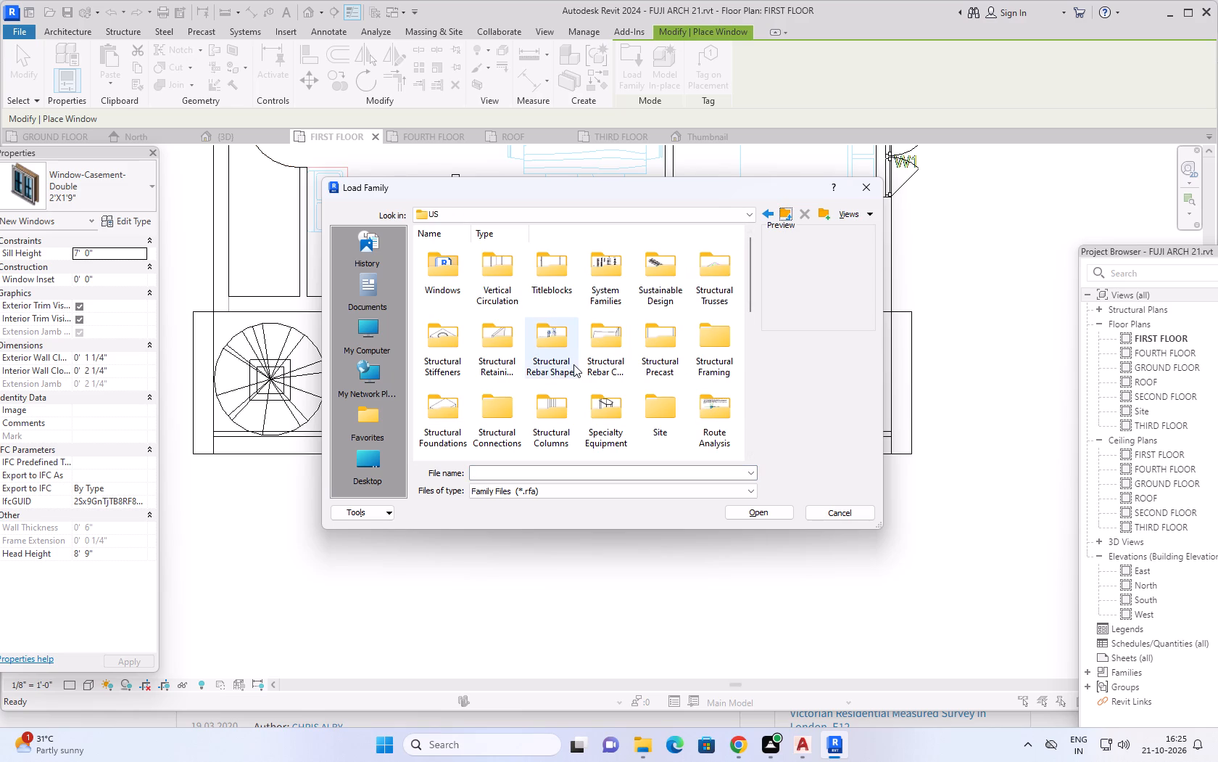
double_click(618, 287)
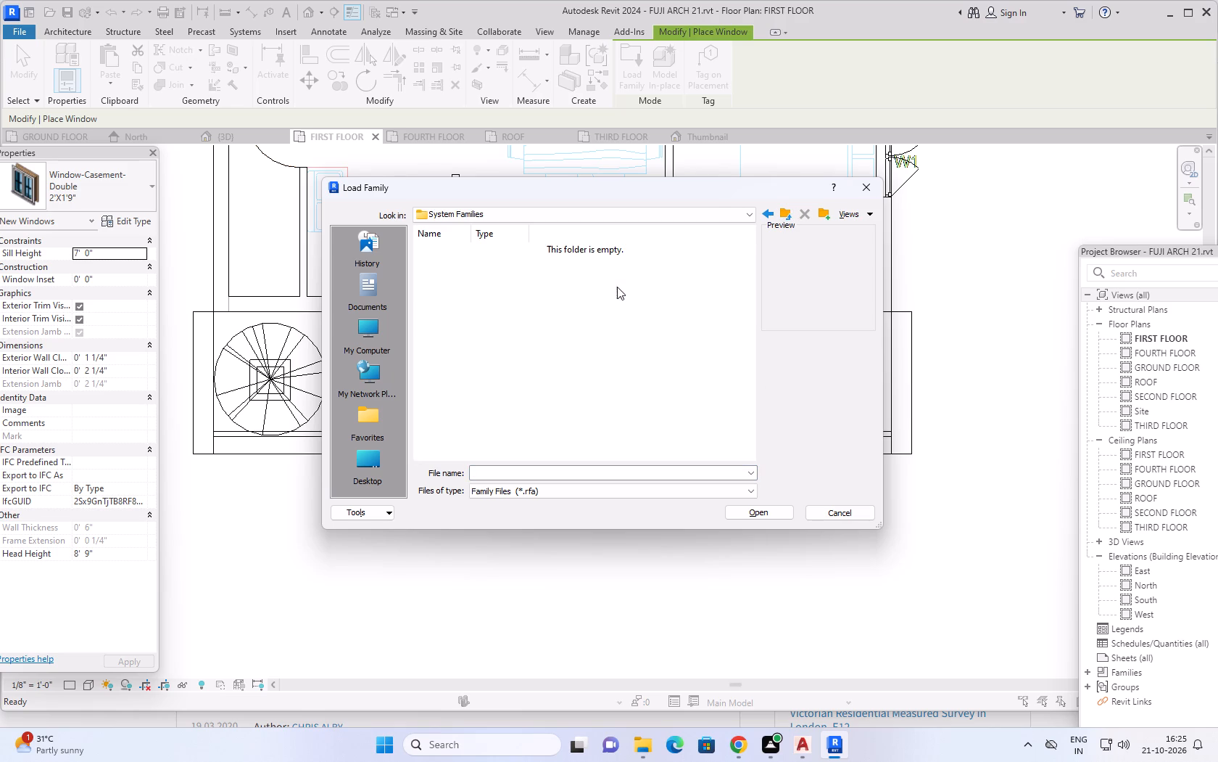
left_click(786, 214)
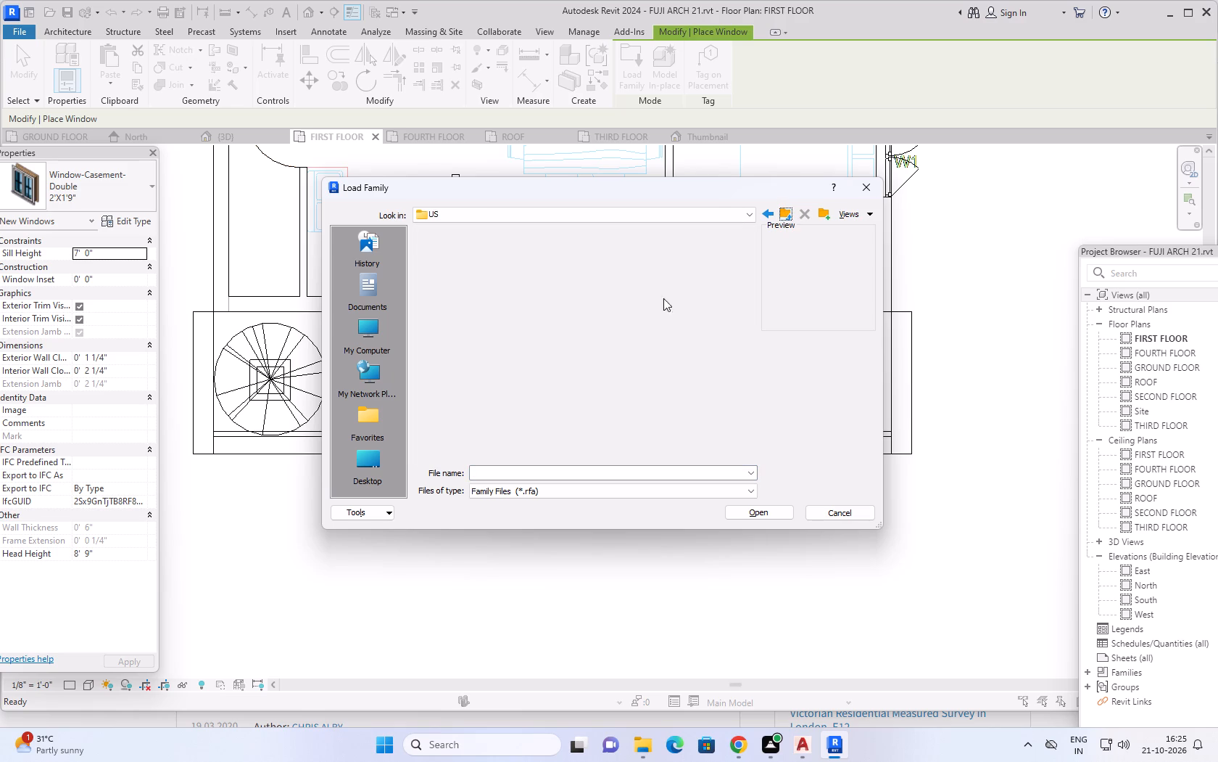
scroll(597, 353, "down", 1)
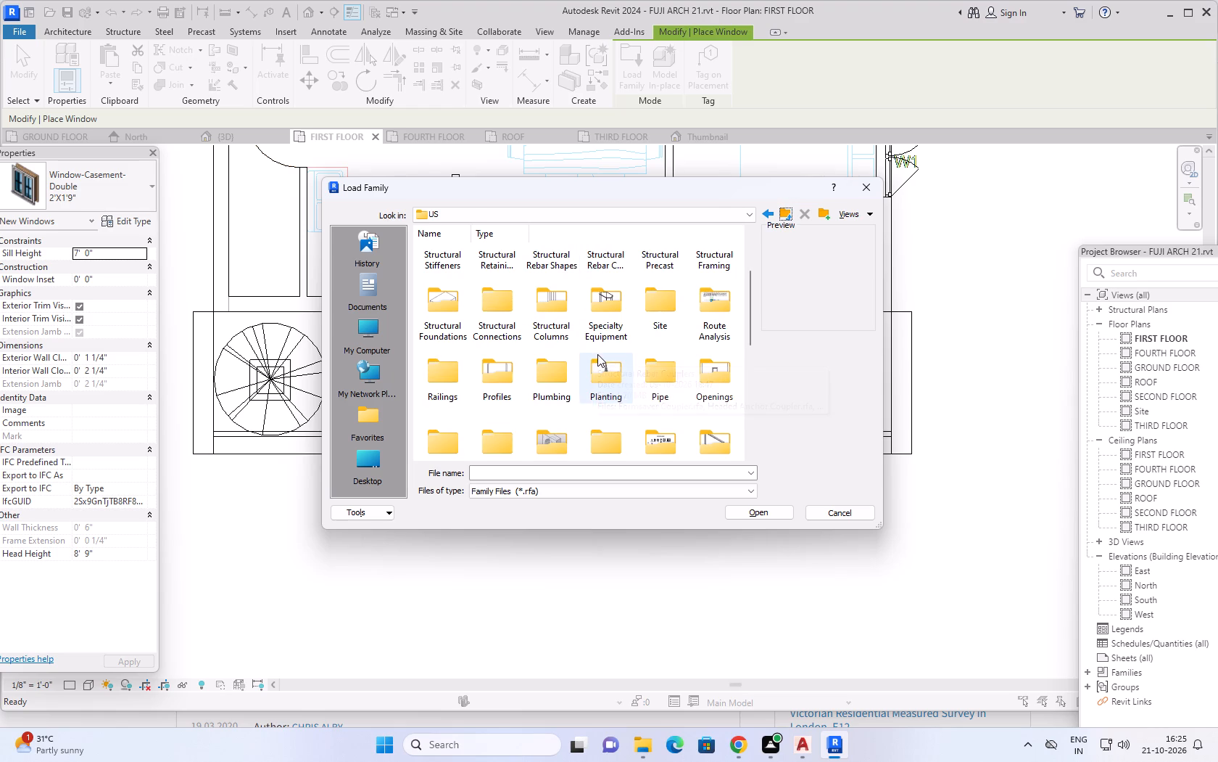
double_click(589, 359)
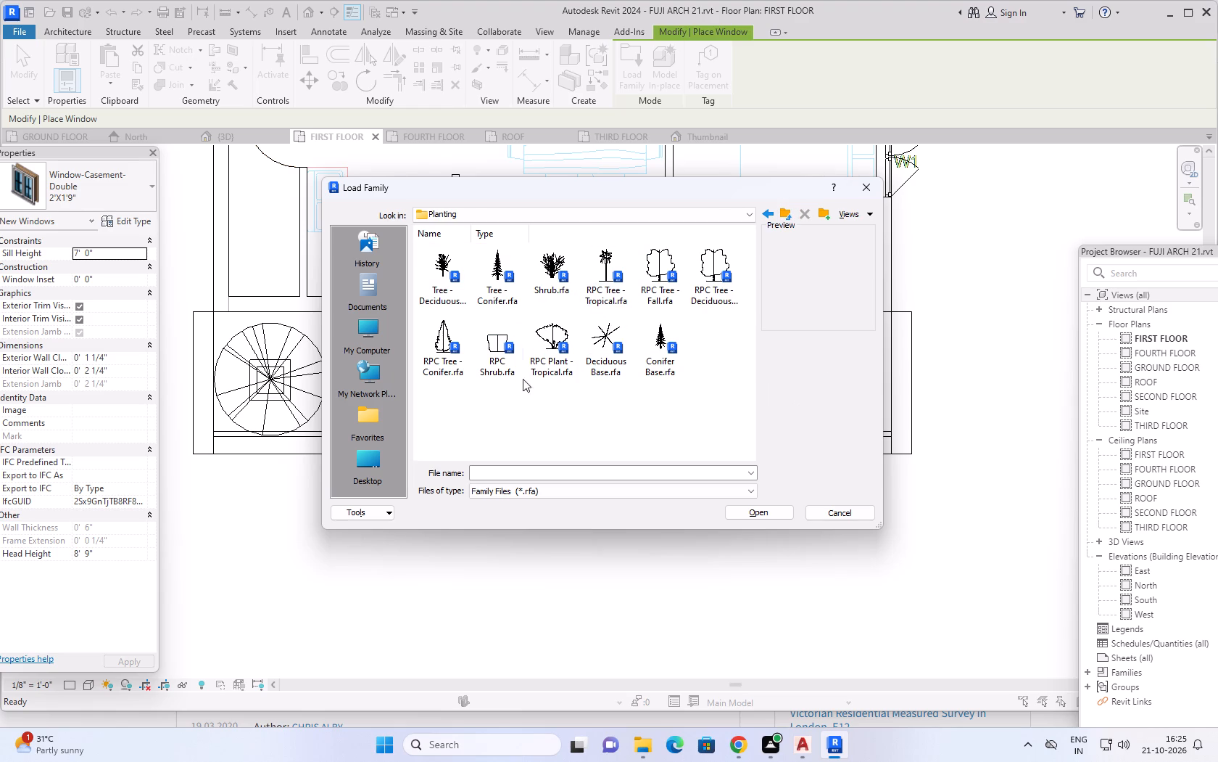
left_click(790, 209)
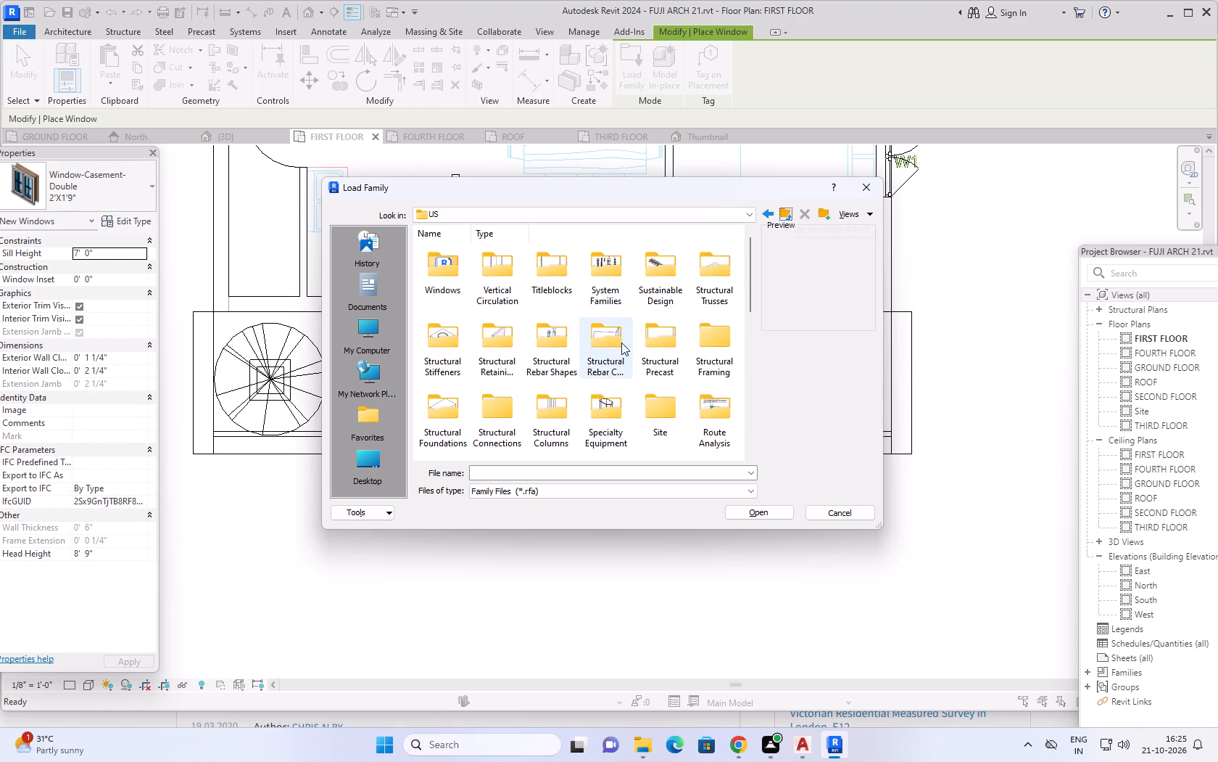
scroll(661, 351, "up", 5)
scroll(587, 364, "down", 1)
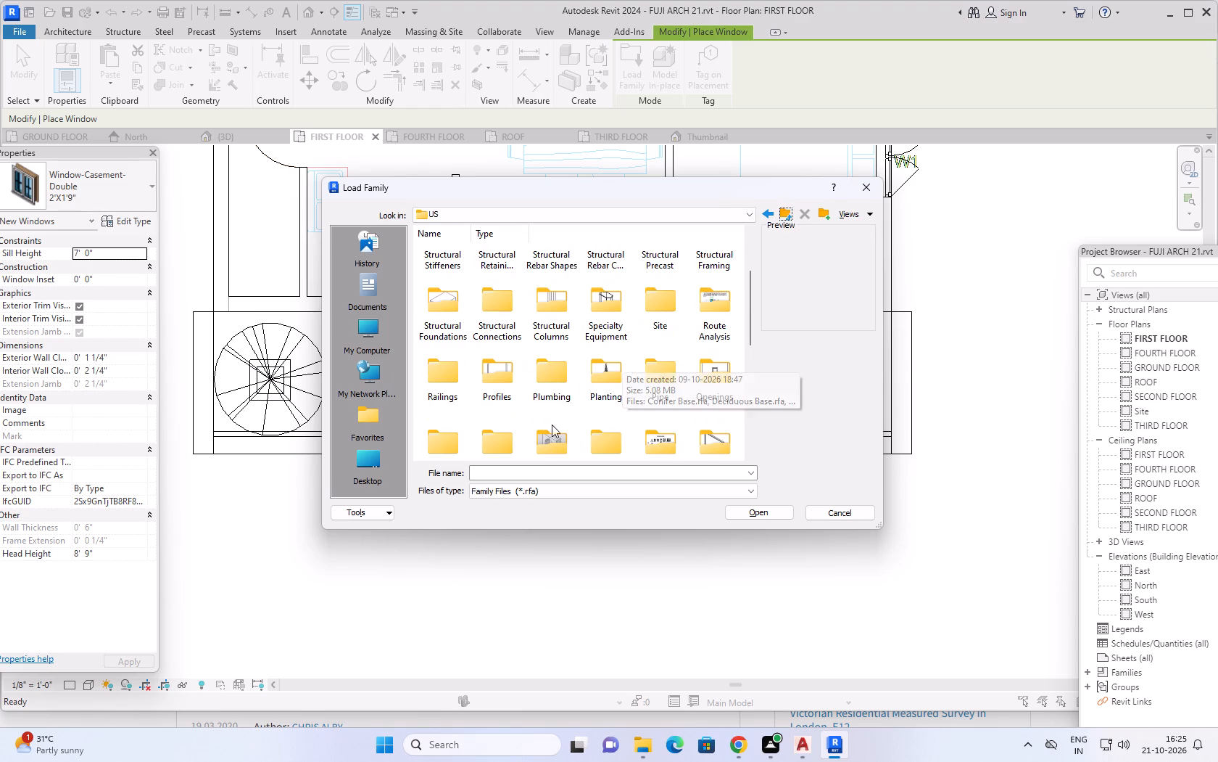
double_click(652, 316)
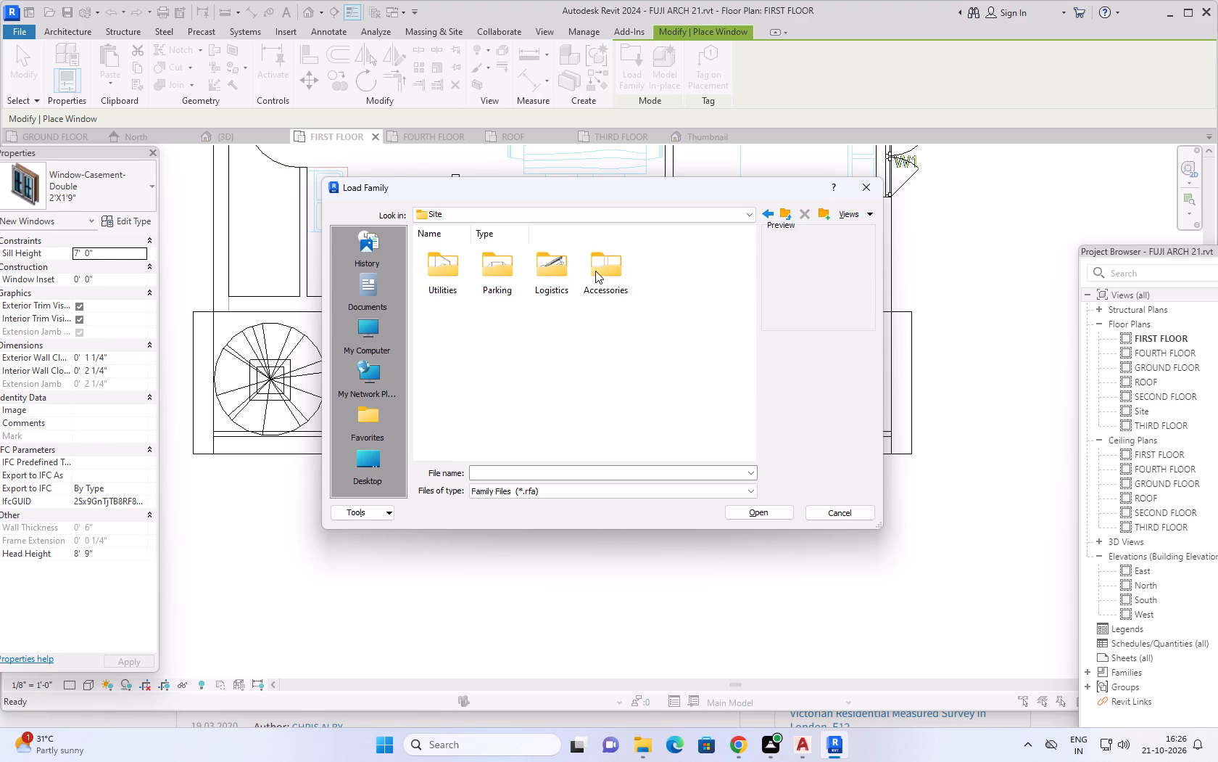
left_click(779, 213)
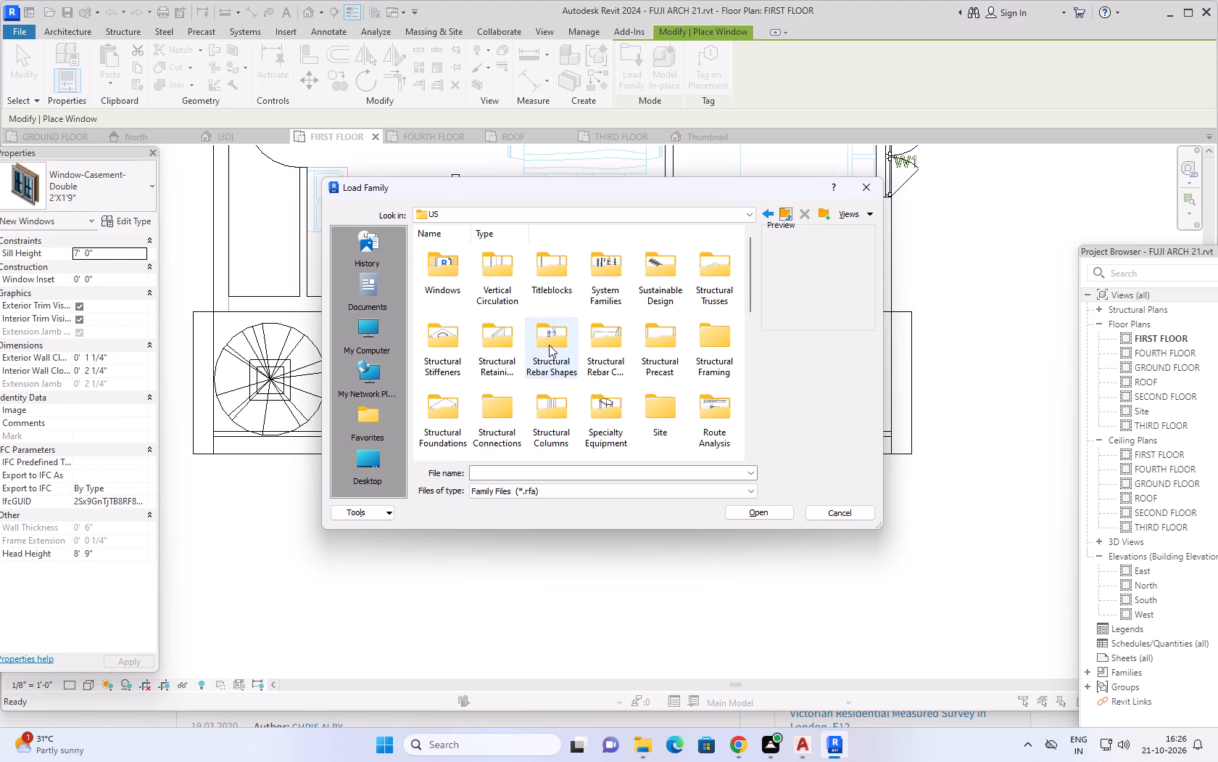
scroll(549, 345, "down", 1)
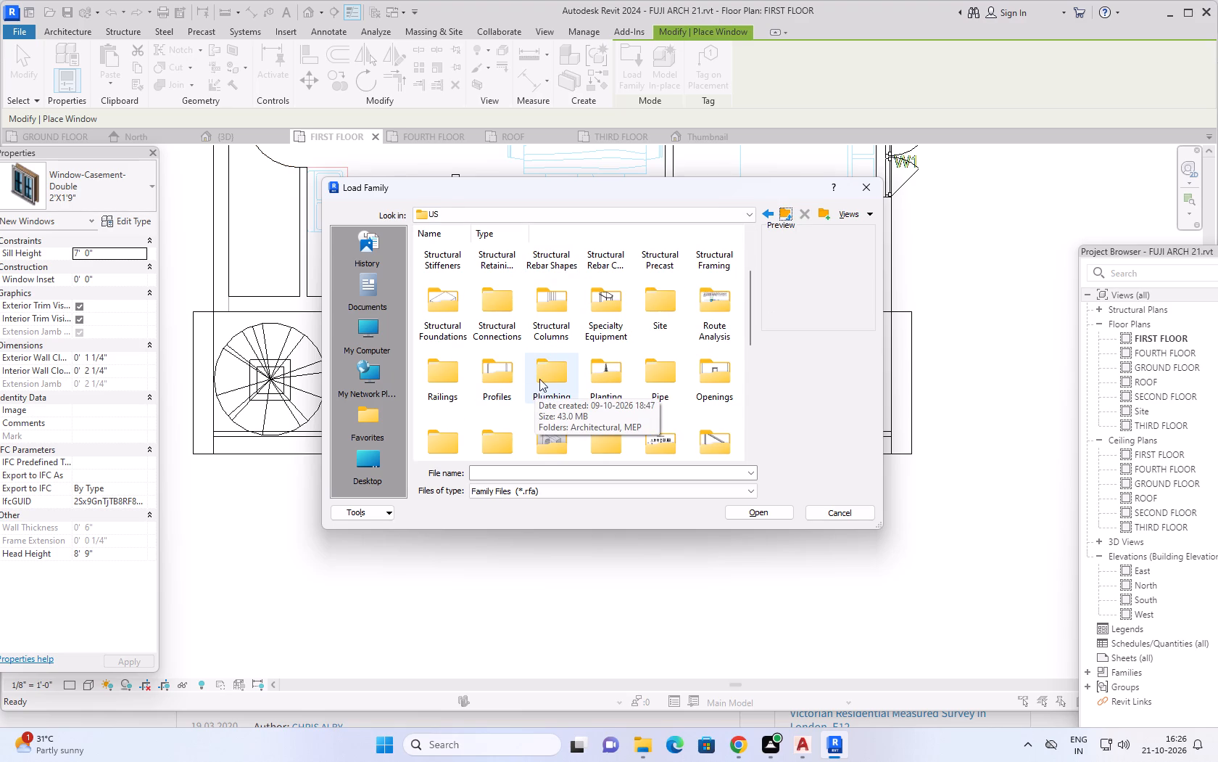
left_click(593, 304)
left_click(594, 303)
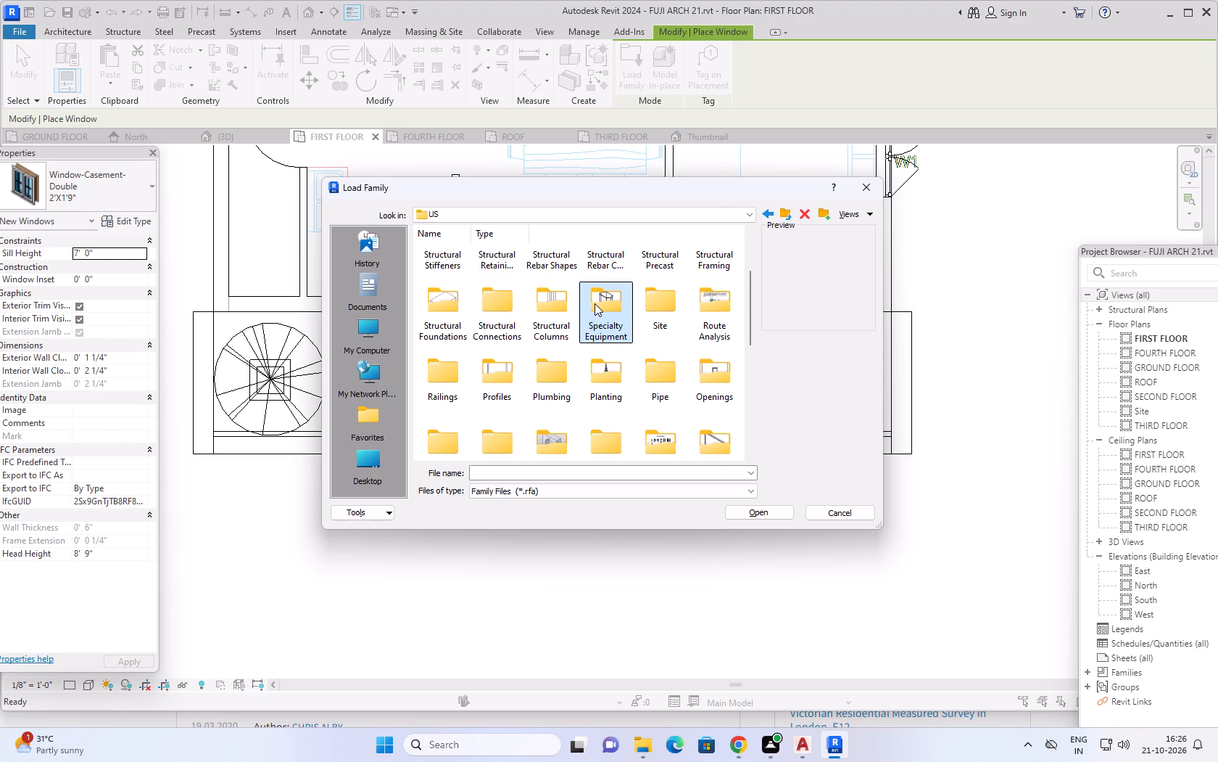
double_click(594, 303)
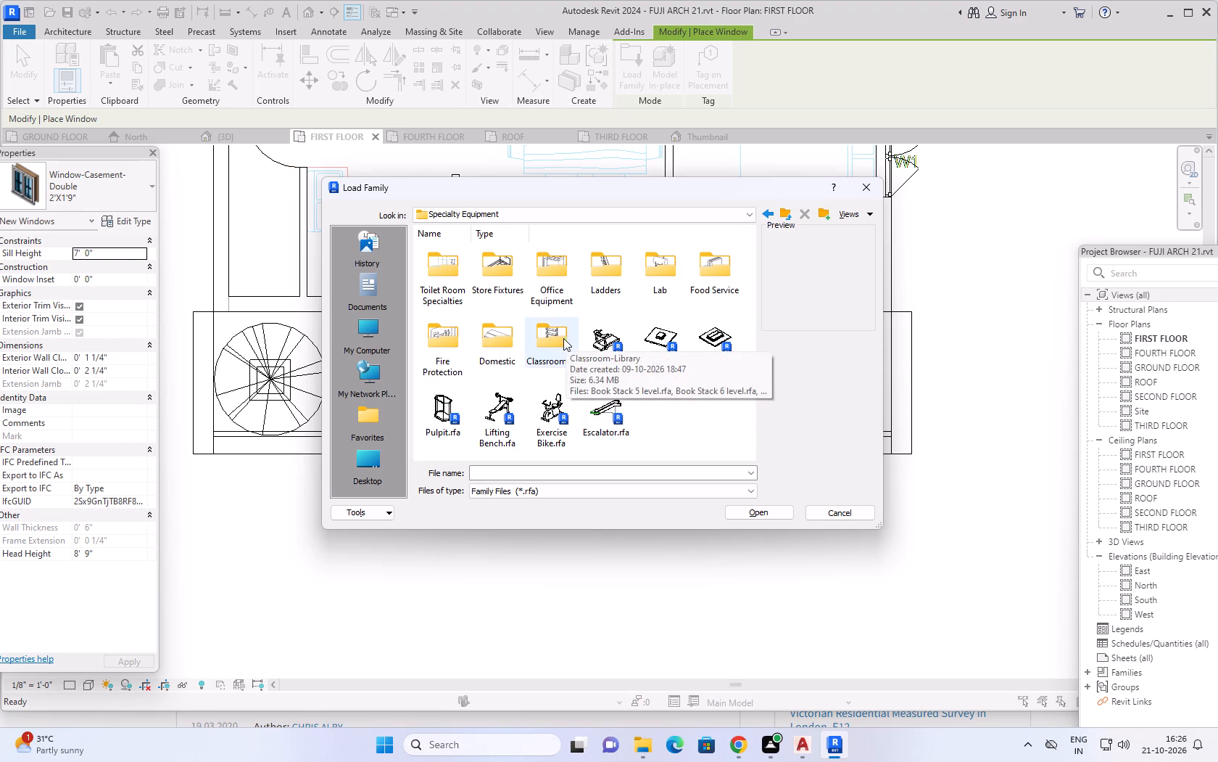
double_click(490, 338)
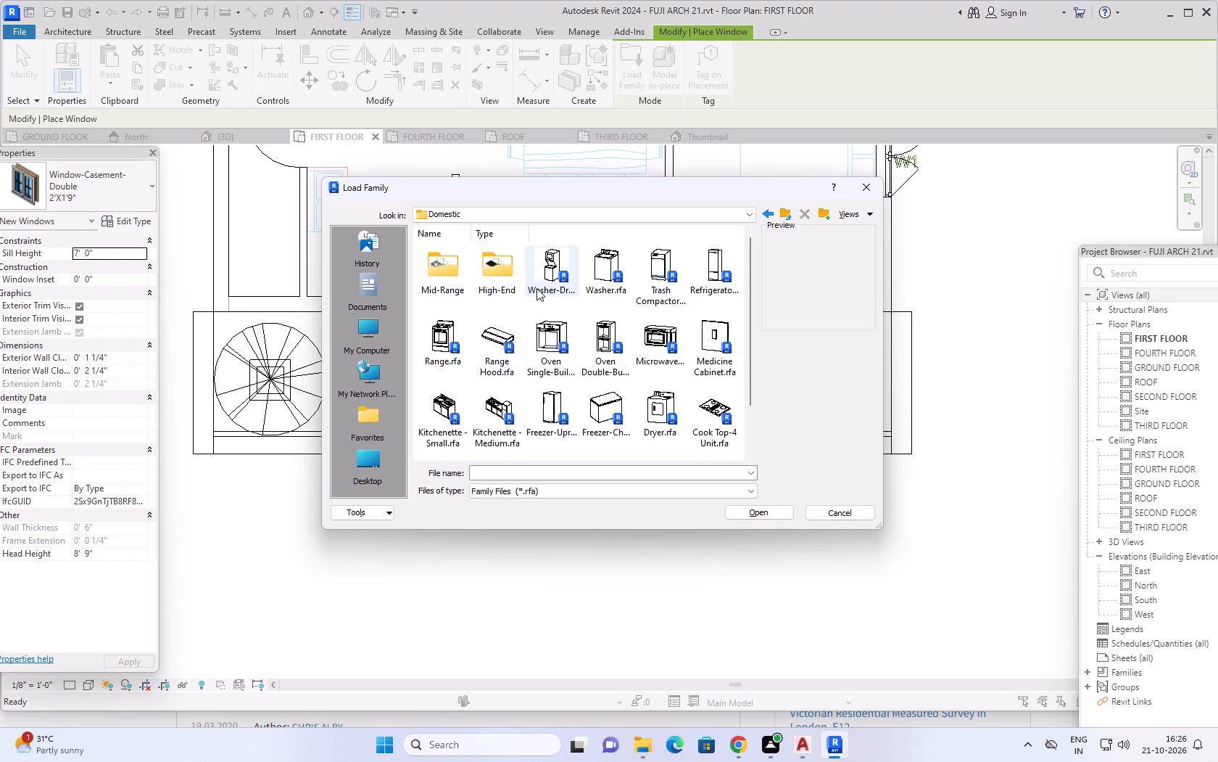
scroll(538, 314, "down", 3)
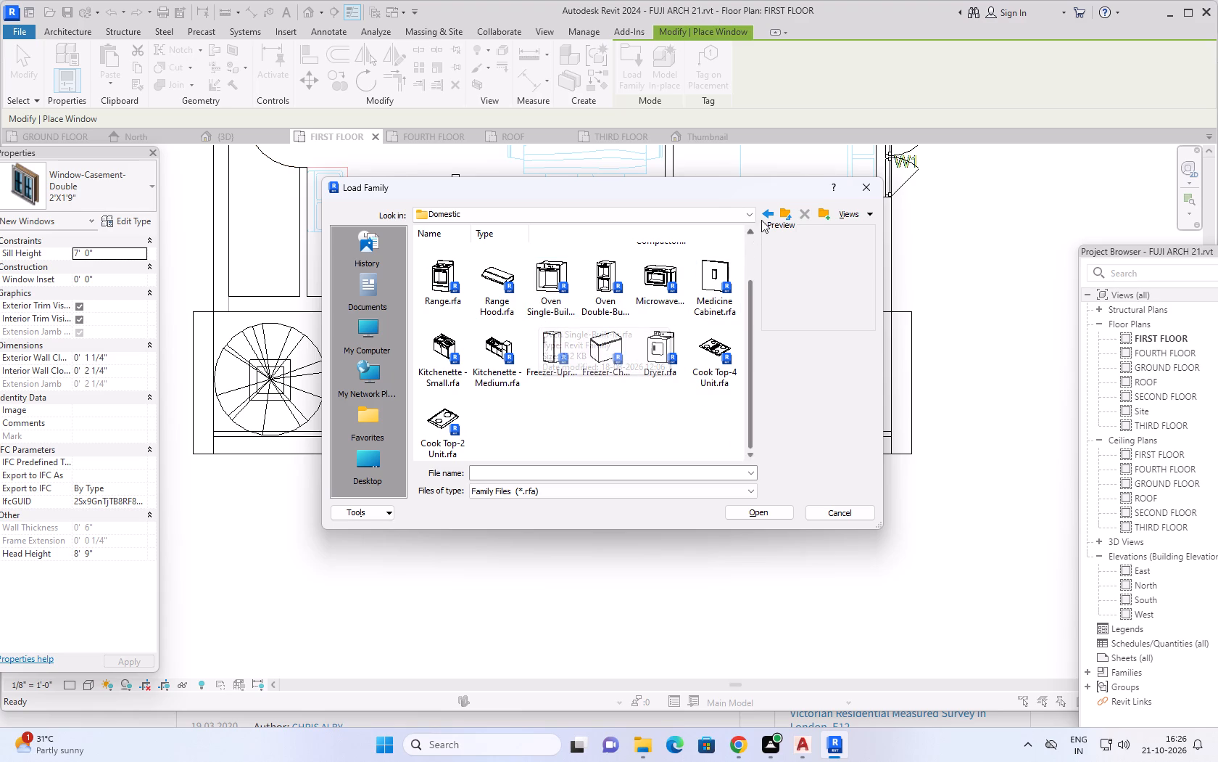
left_click(782, 213)
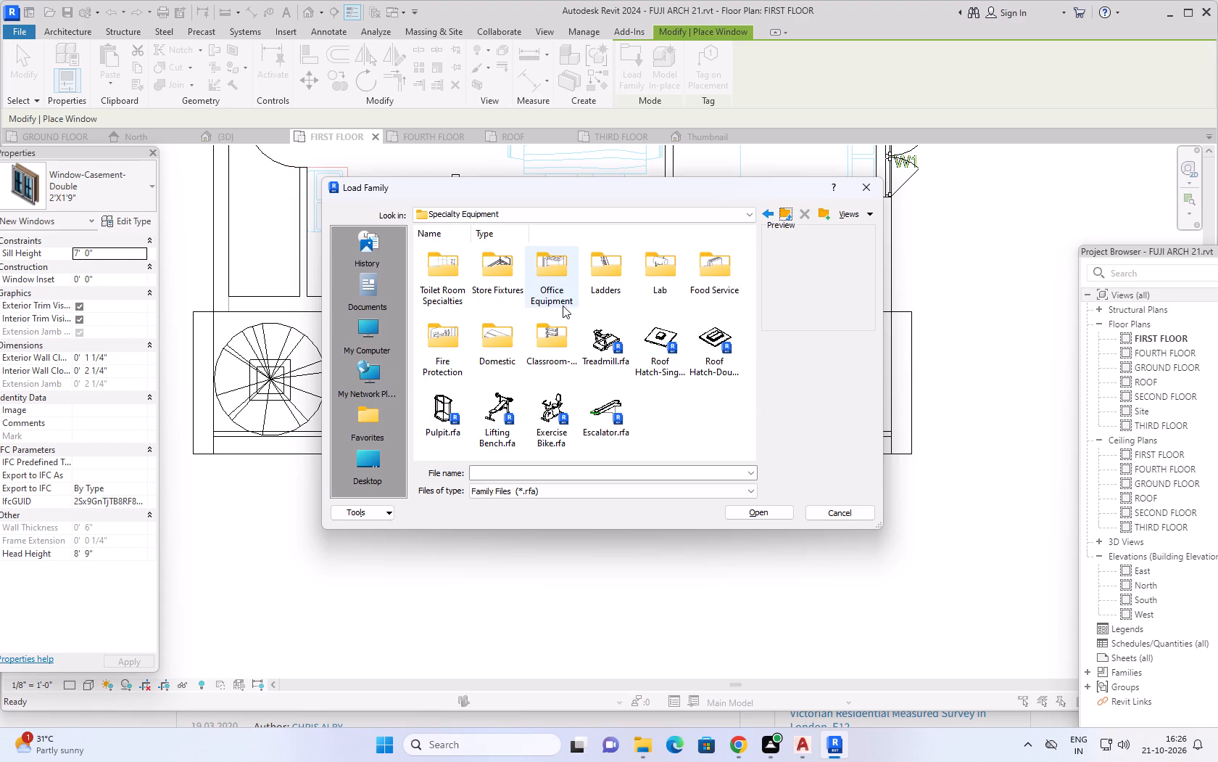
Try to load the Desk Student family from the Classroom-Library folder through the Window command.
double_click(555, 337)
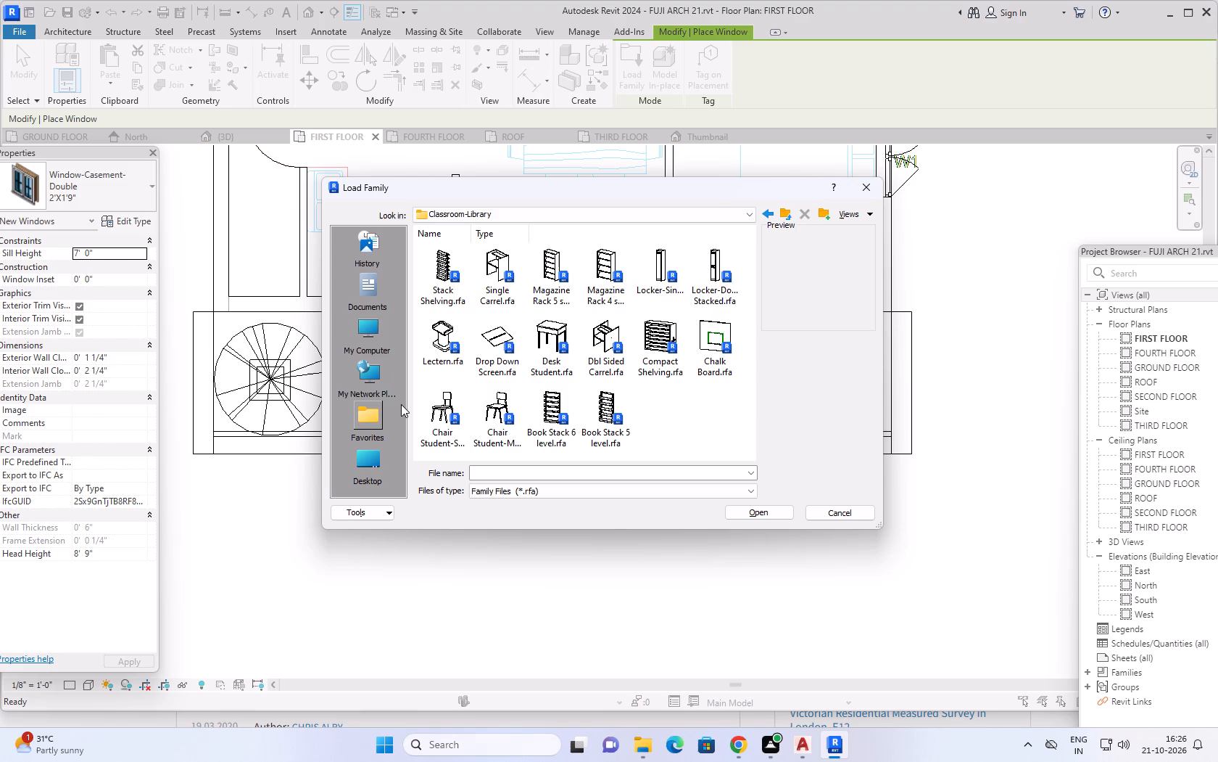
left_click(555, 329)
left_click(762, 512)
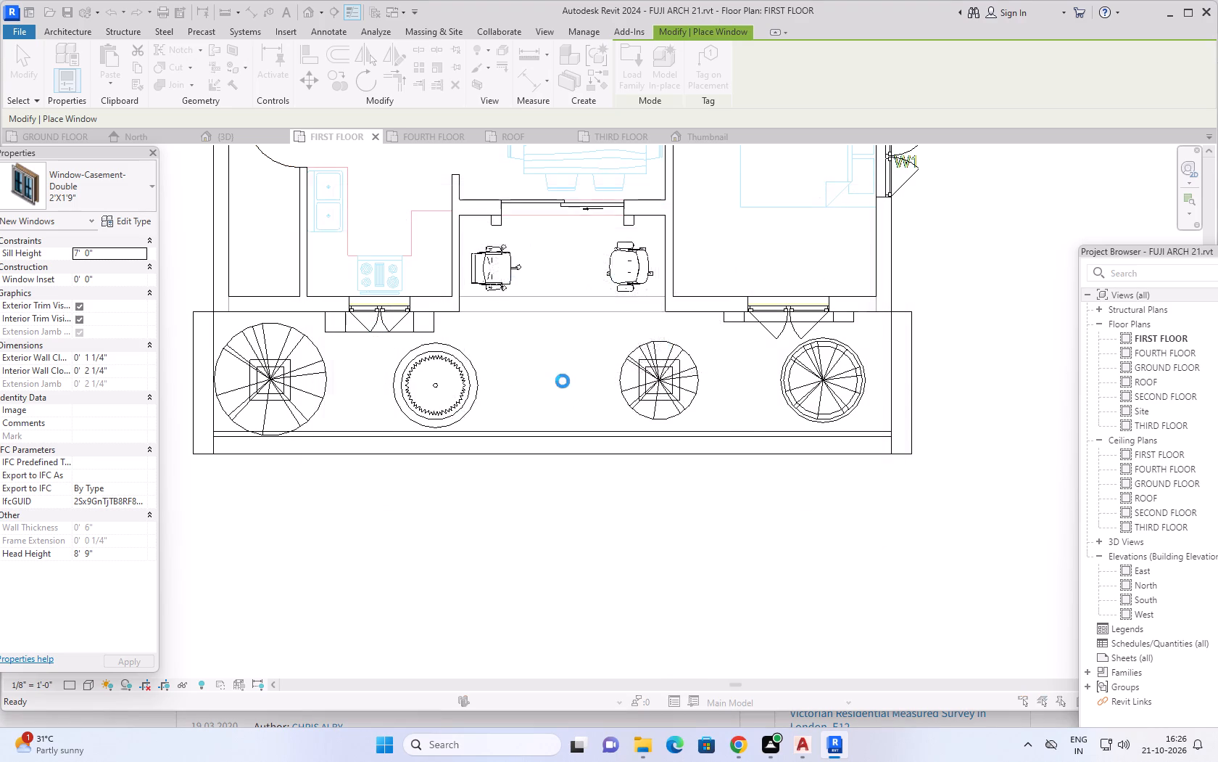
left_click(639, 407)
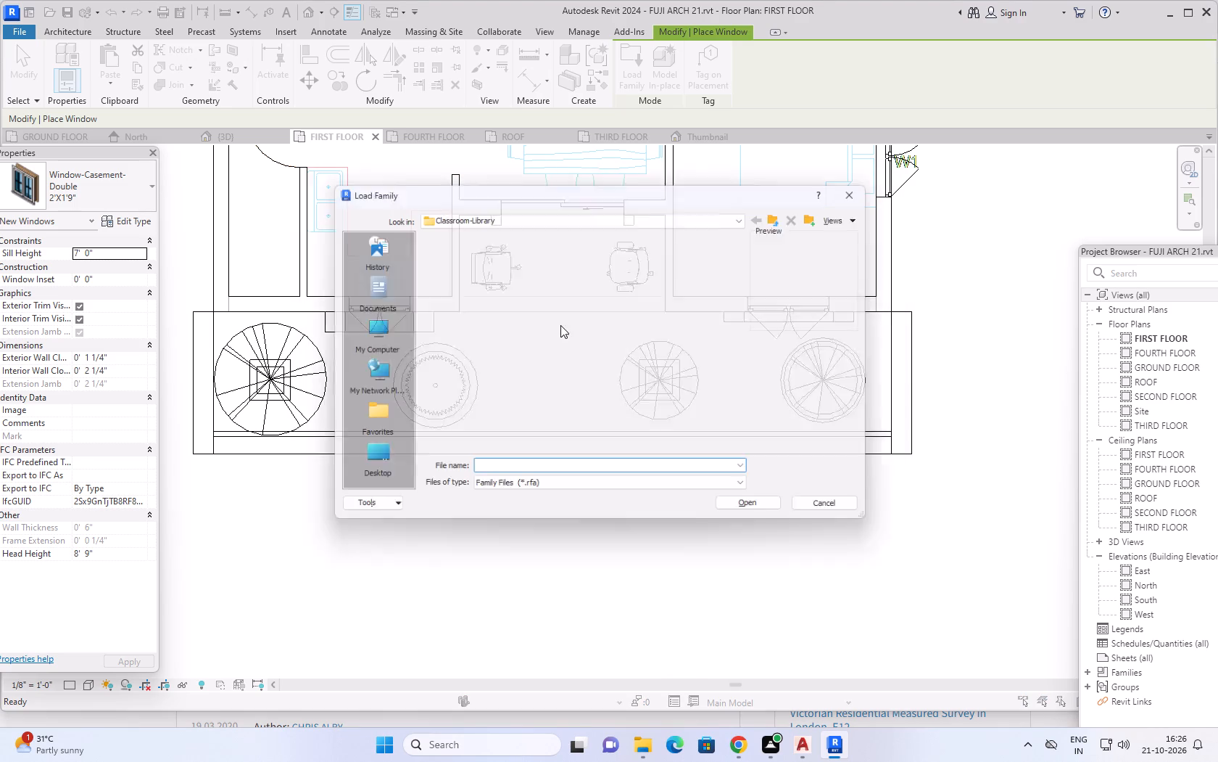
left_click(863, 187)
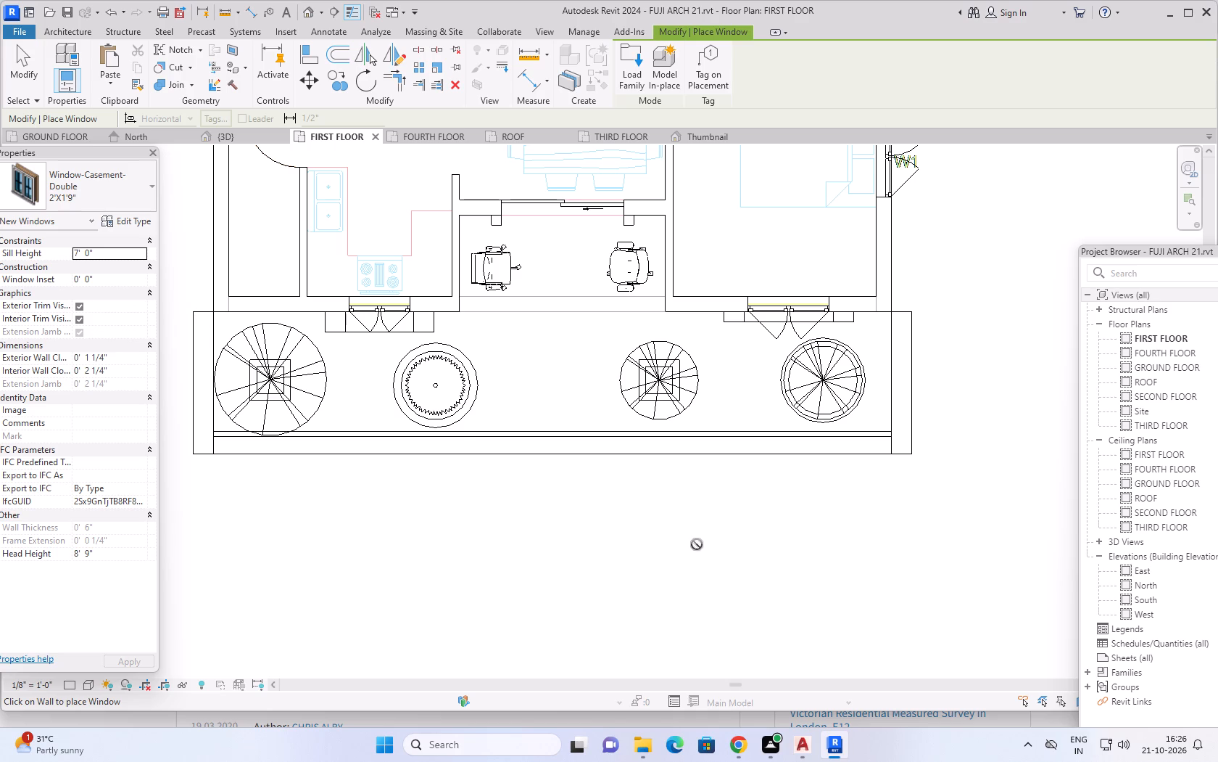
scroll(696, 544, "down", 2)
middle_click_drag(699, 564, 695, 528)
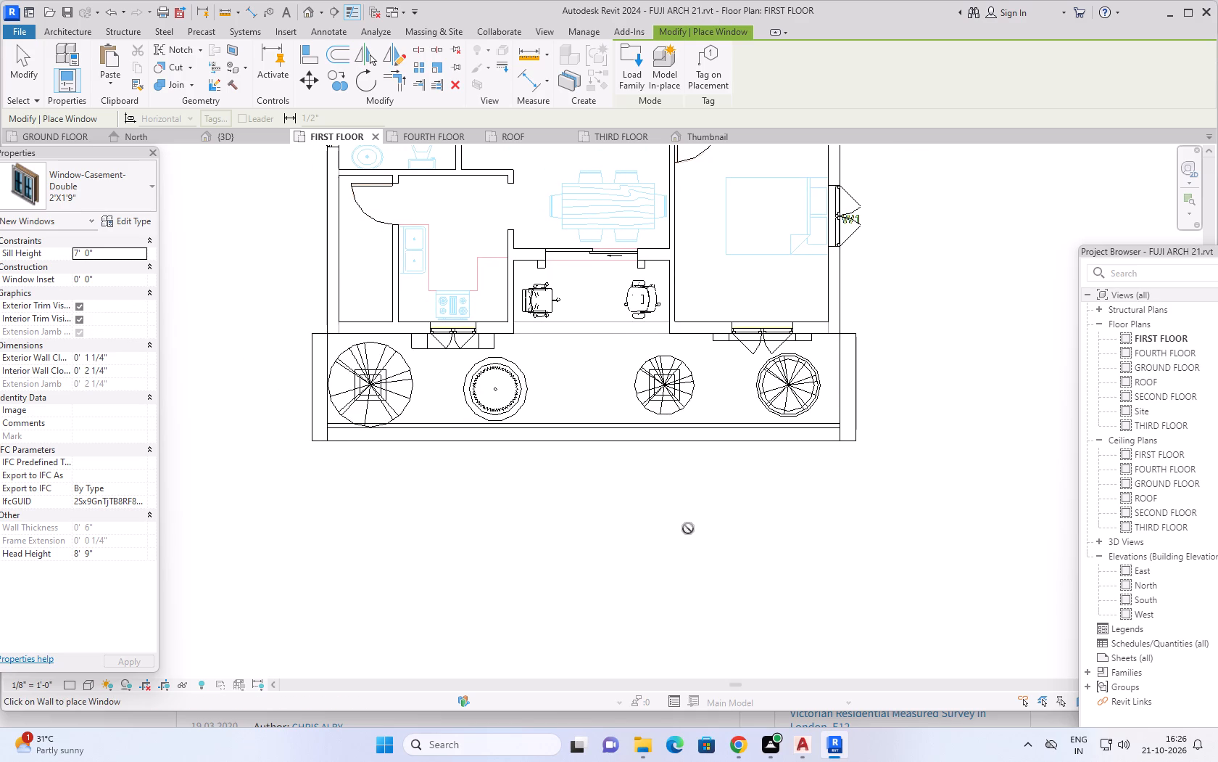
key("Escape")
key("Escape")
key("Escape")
Copy the first-floor balcony's four trees, their four planters and both chairs, pasting them aligned to the SECOND FLOOR and THIRD FLOOR levels.
middle_click_drag(673, 523, 629, 564)
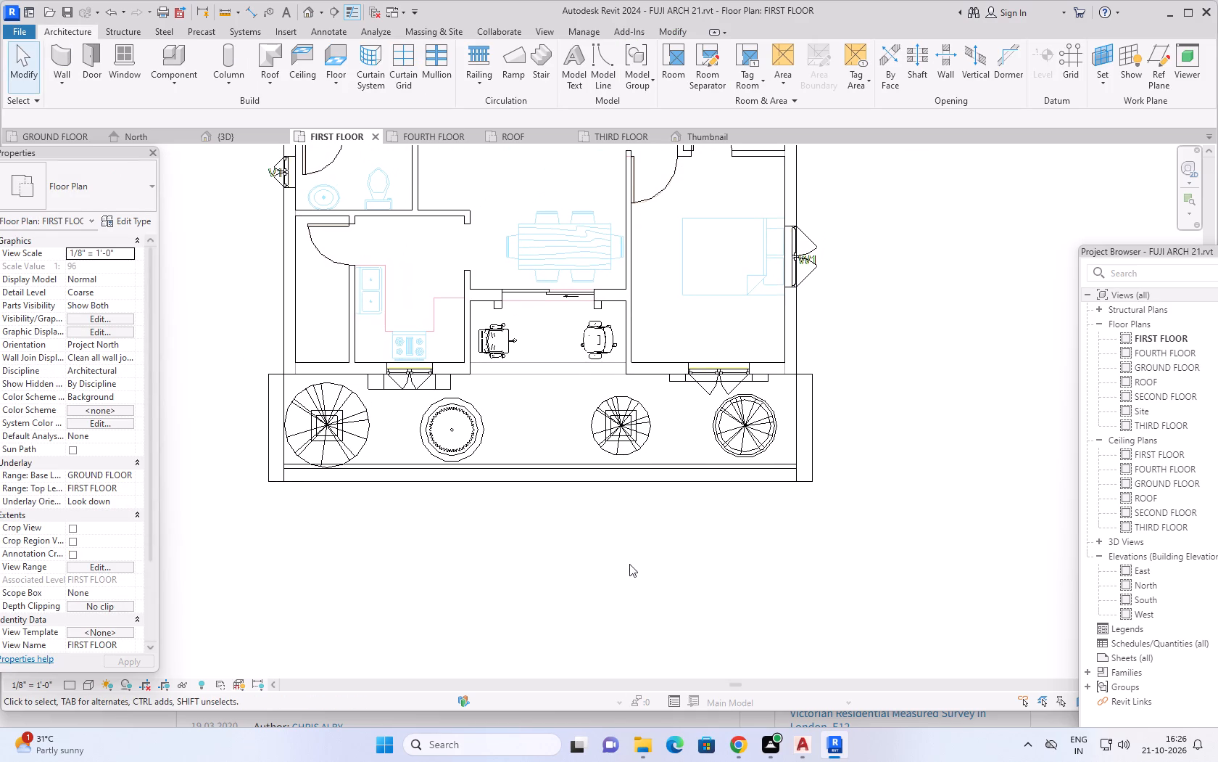
middle_click_drag(410, 537, 586, 504)
scroll(553, 387, "up", 1)
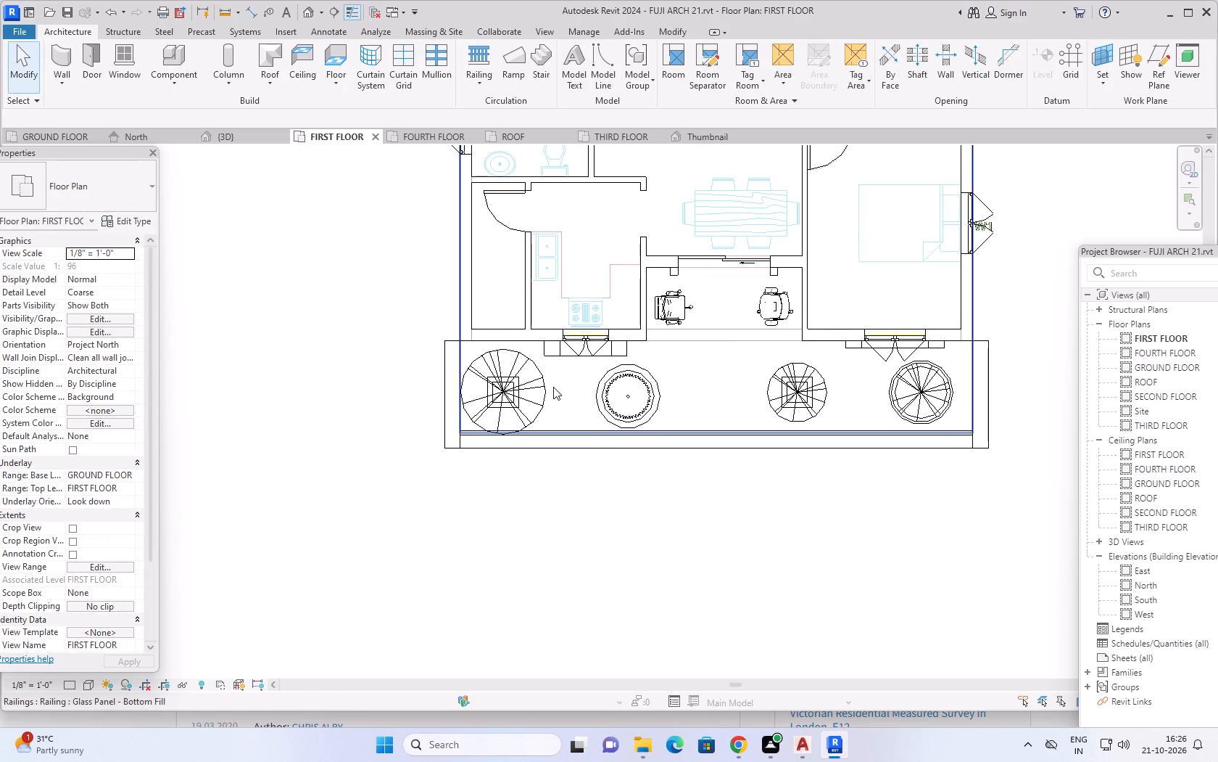
scroll(553, 387, "up", 2)
left_click(558, 382)
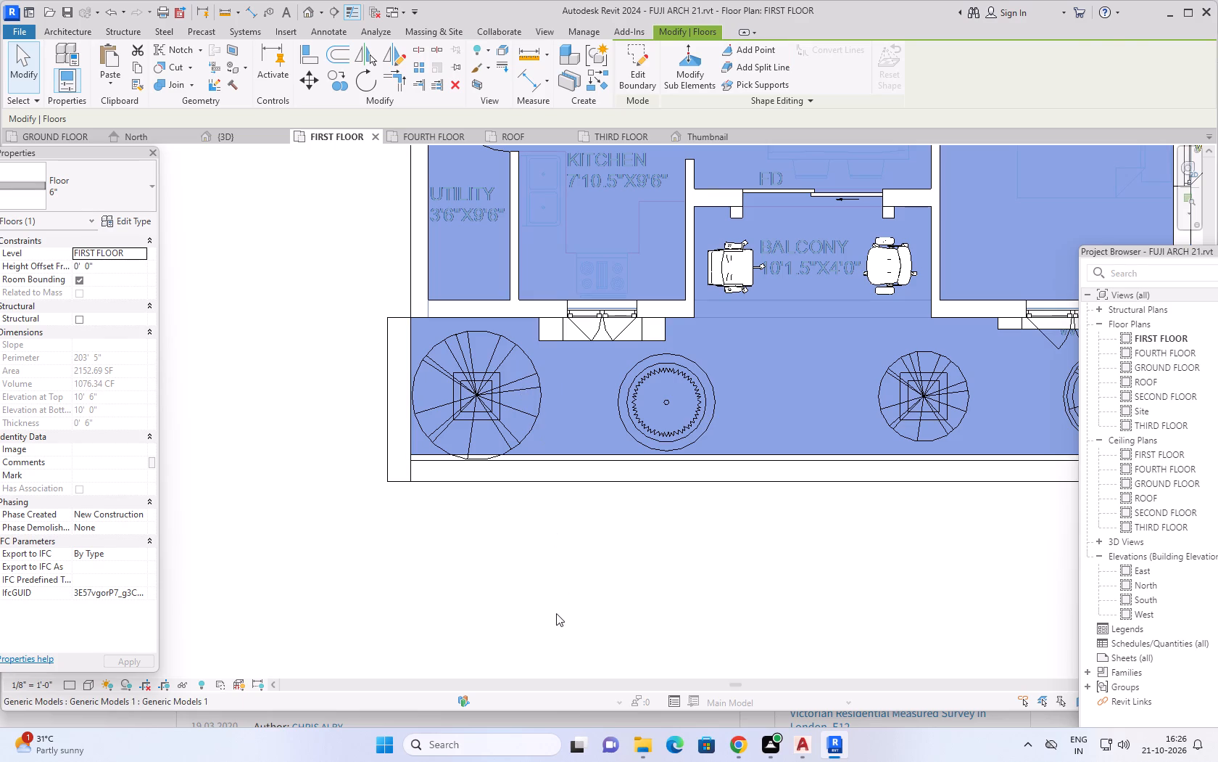
key("Escape")
key("Escape")
left_click(474, 401)
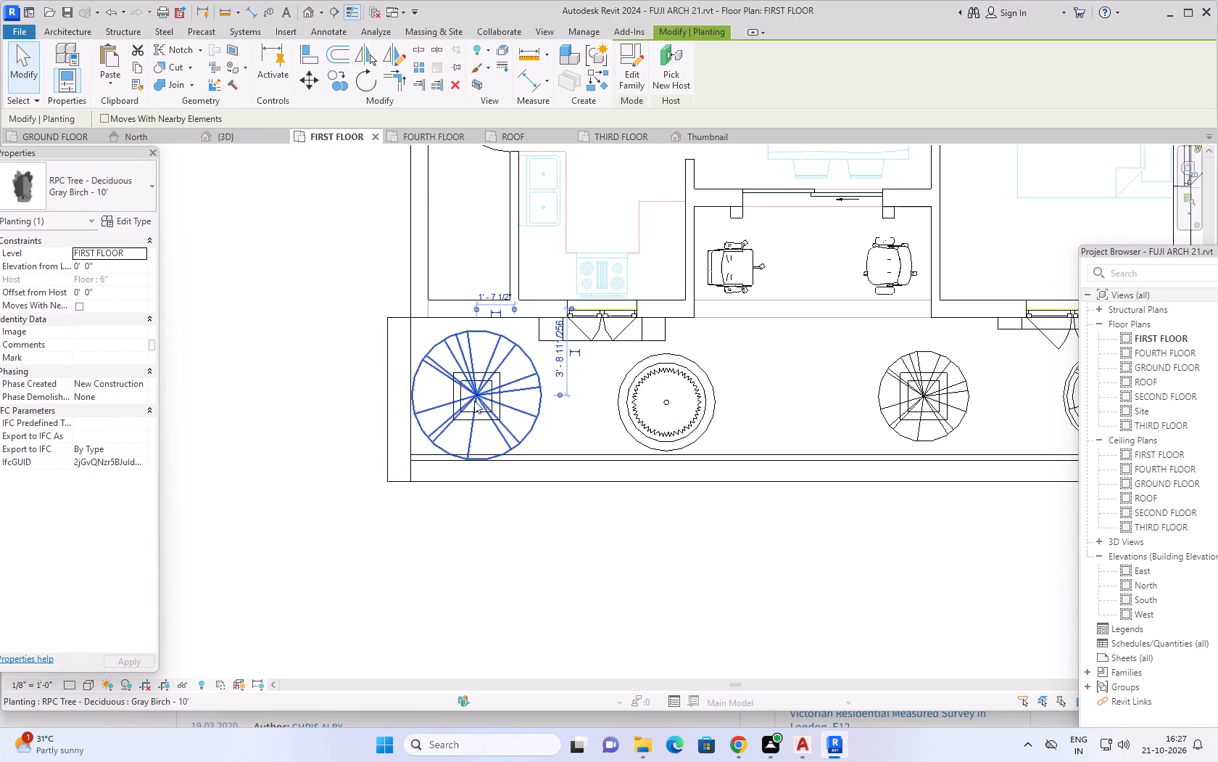
left_click(636, 407)
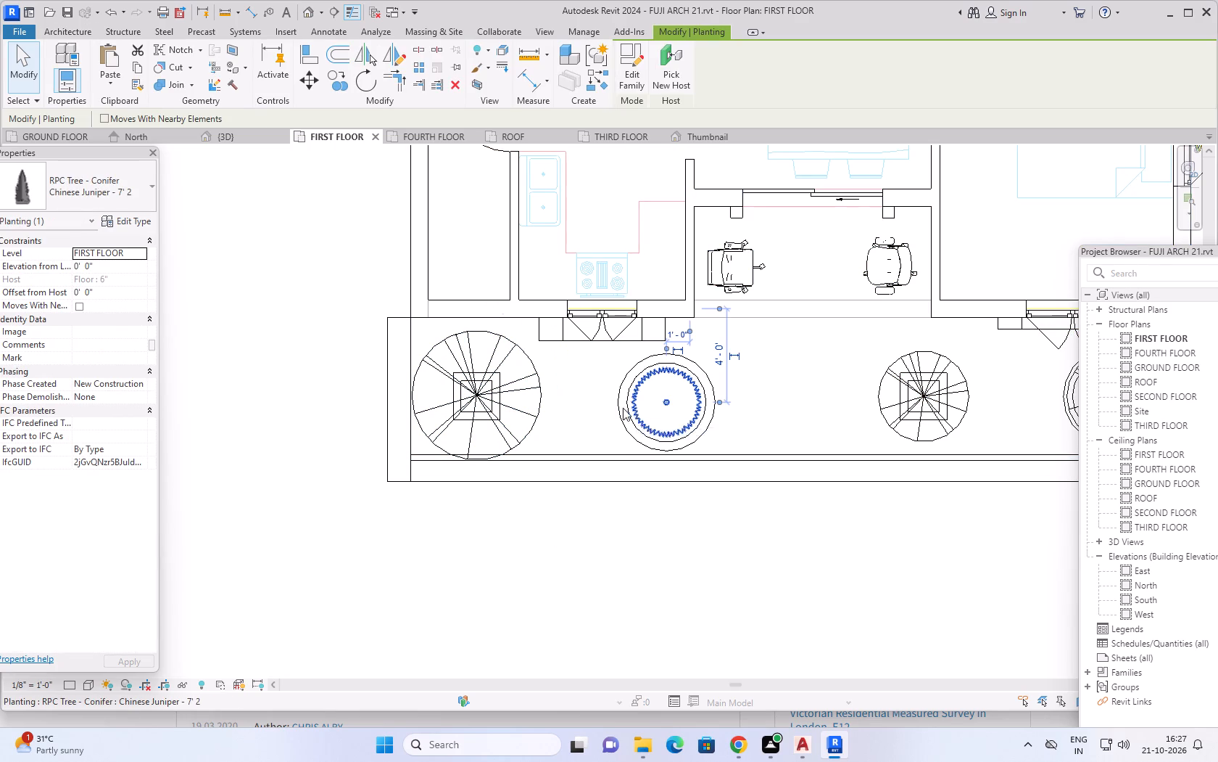
left_click(538, 388, "ctrl")
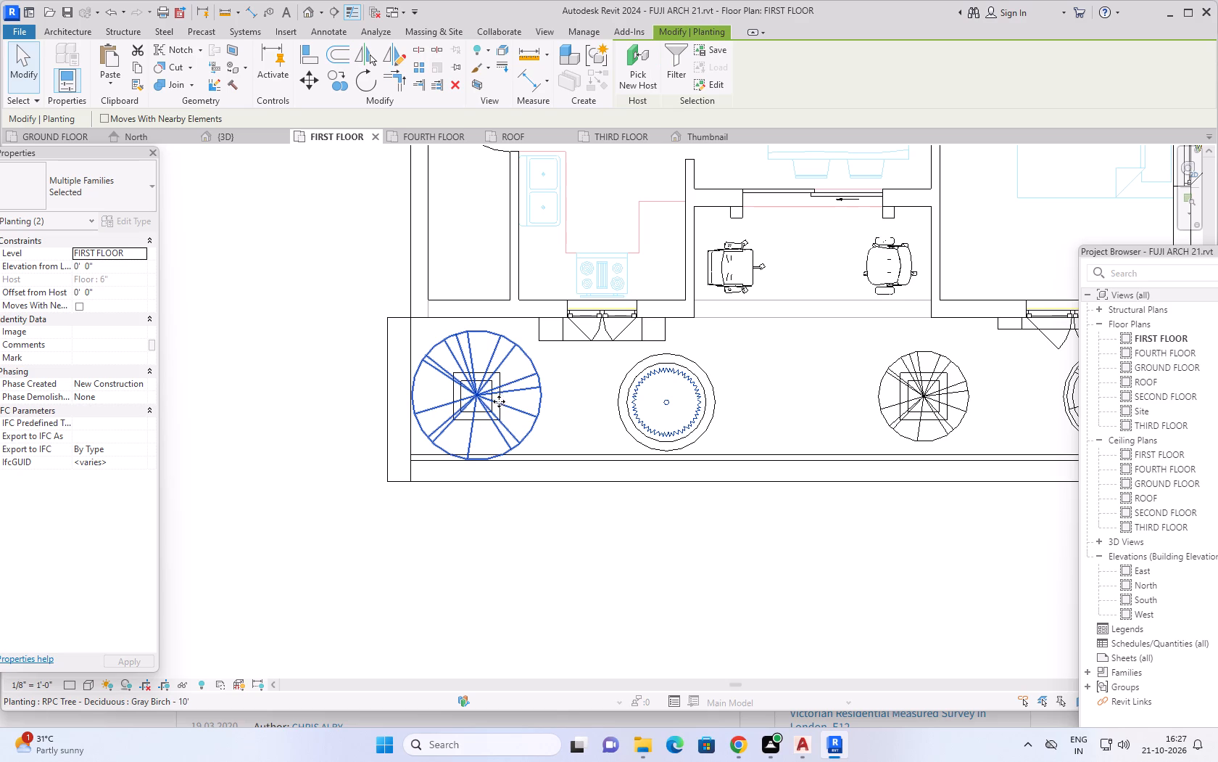
left_click(500, 410, "ctrl")
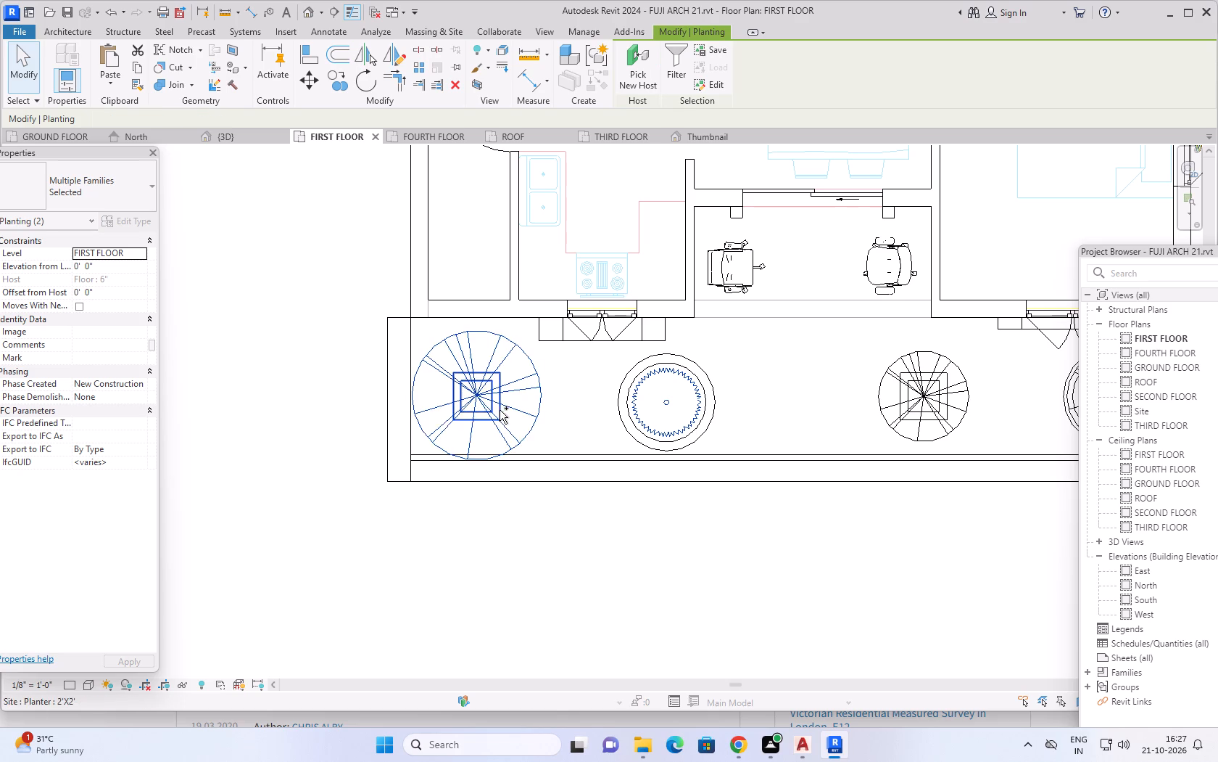
left_click(887, 402, "ctrl")
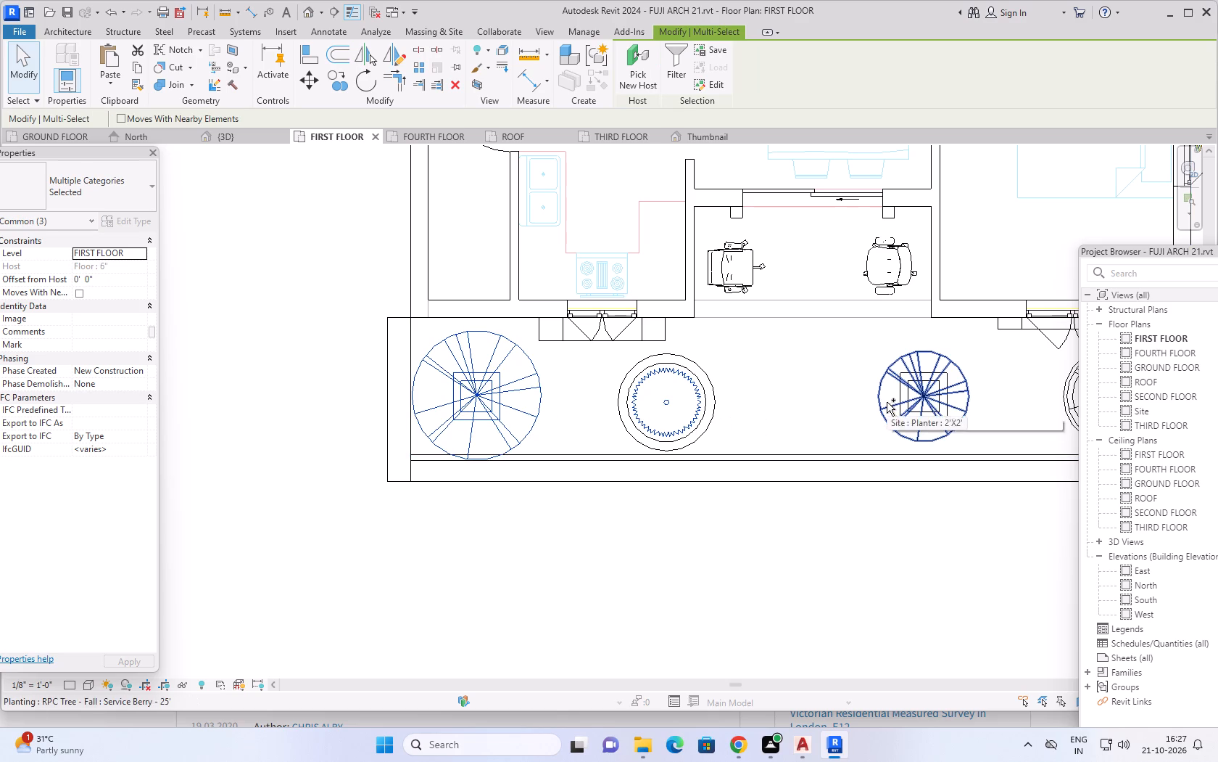
left_click(688, 364, "ctrl")
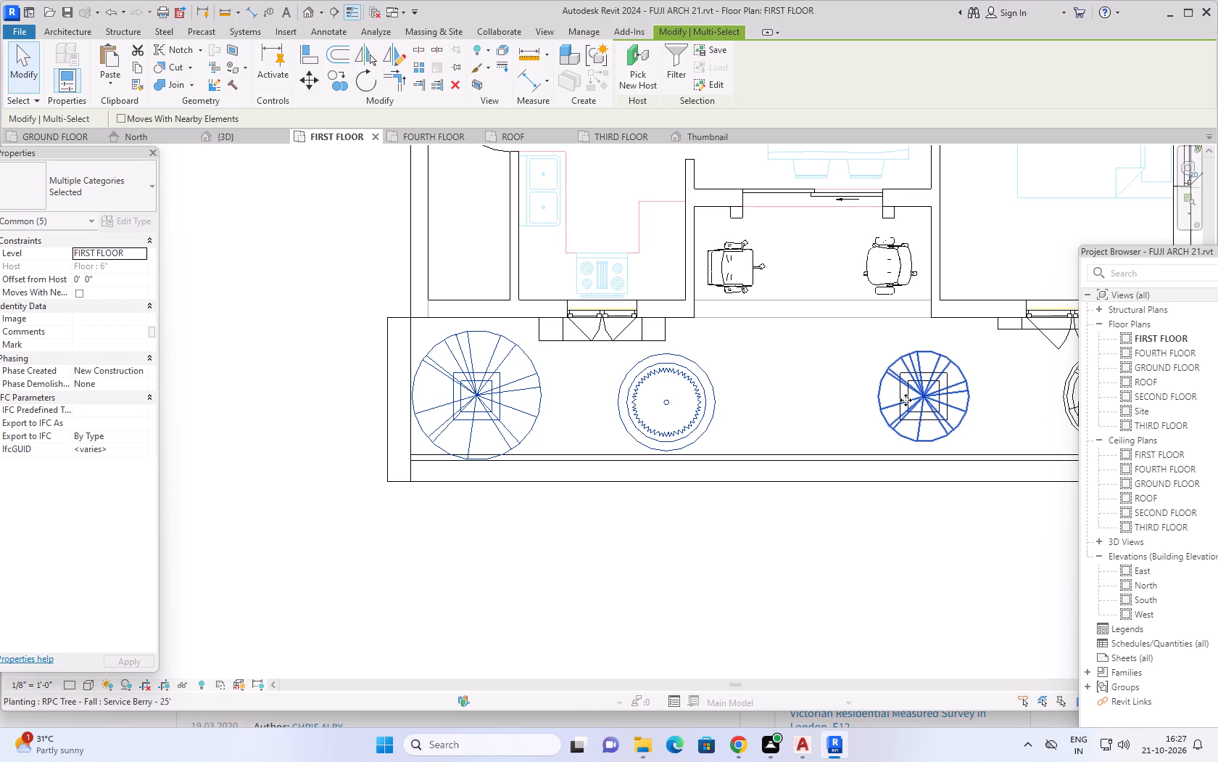
scroll(908, 402, "up", 4)
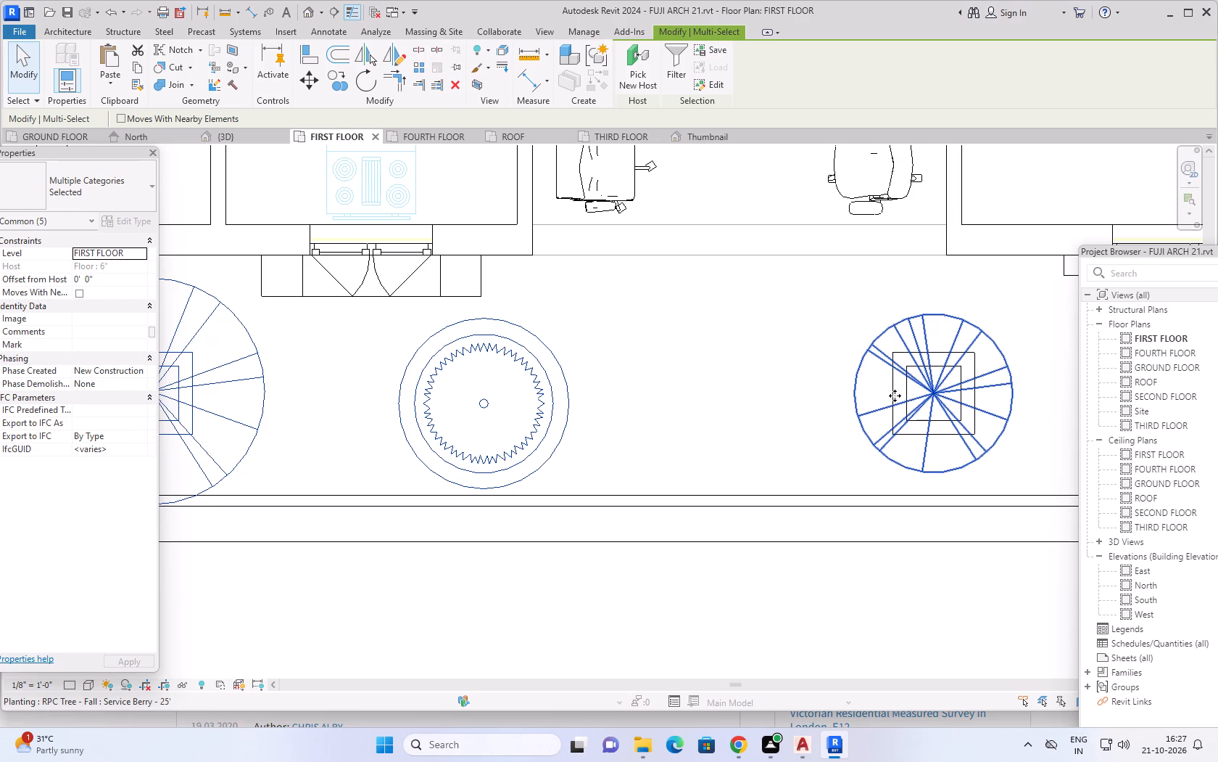
scroll(899, 393, "down", 9)
middle_click_drag(951, 486, 779, 528)
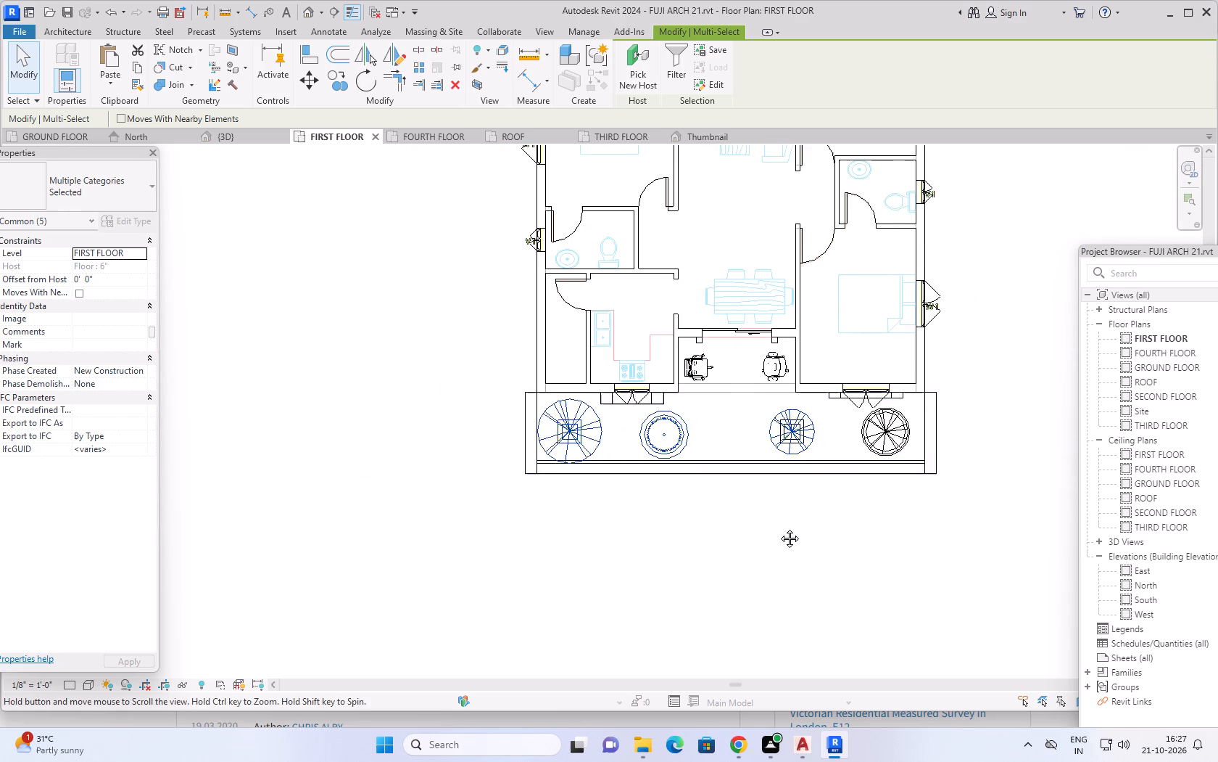
middle_click_drag(779, 528, 748, 533)
scroll(808, 470, "up", 4)
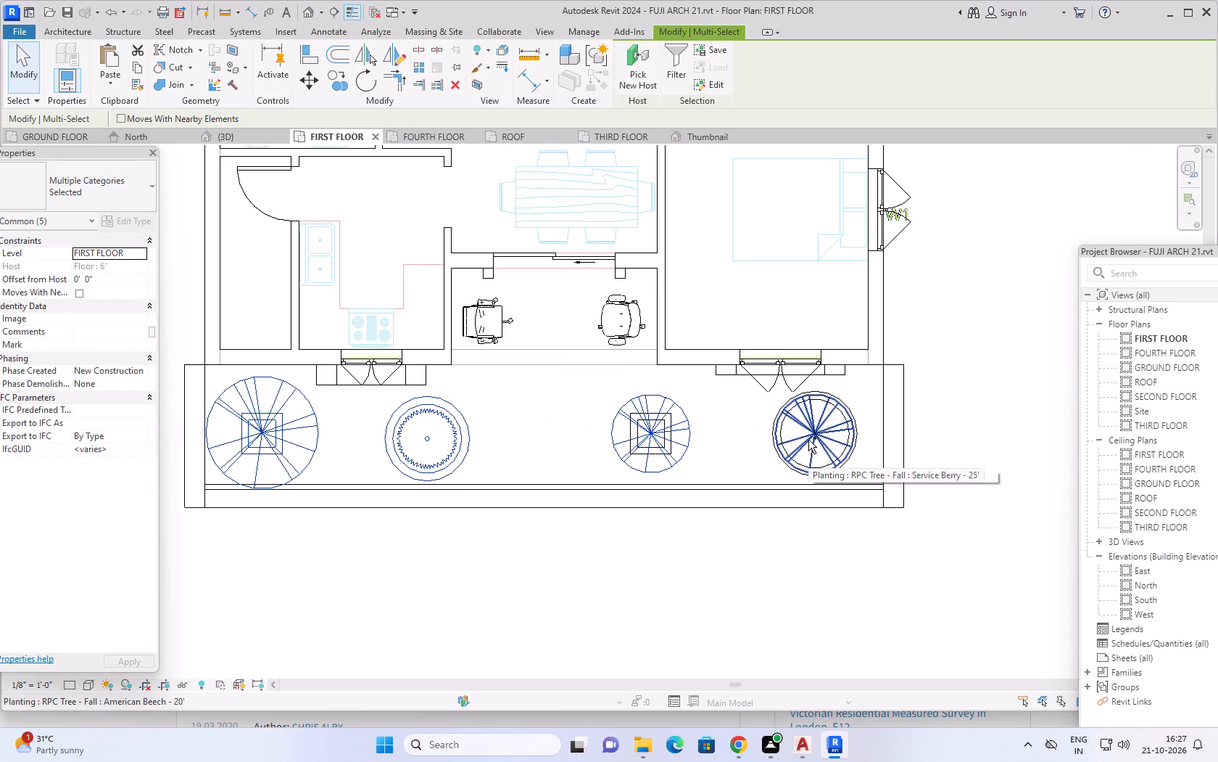
left_click(808, 440, "ctrl")
scroll(783, 435, "up", 4)
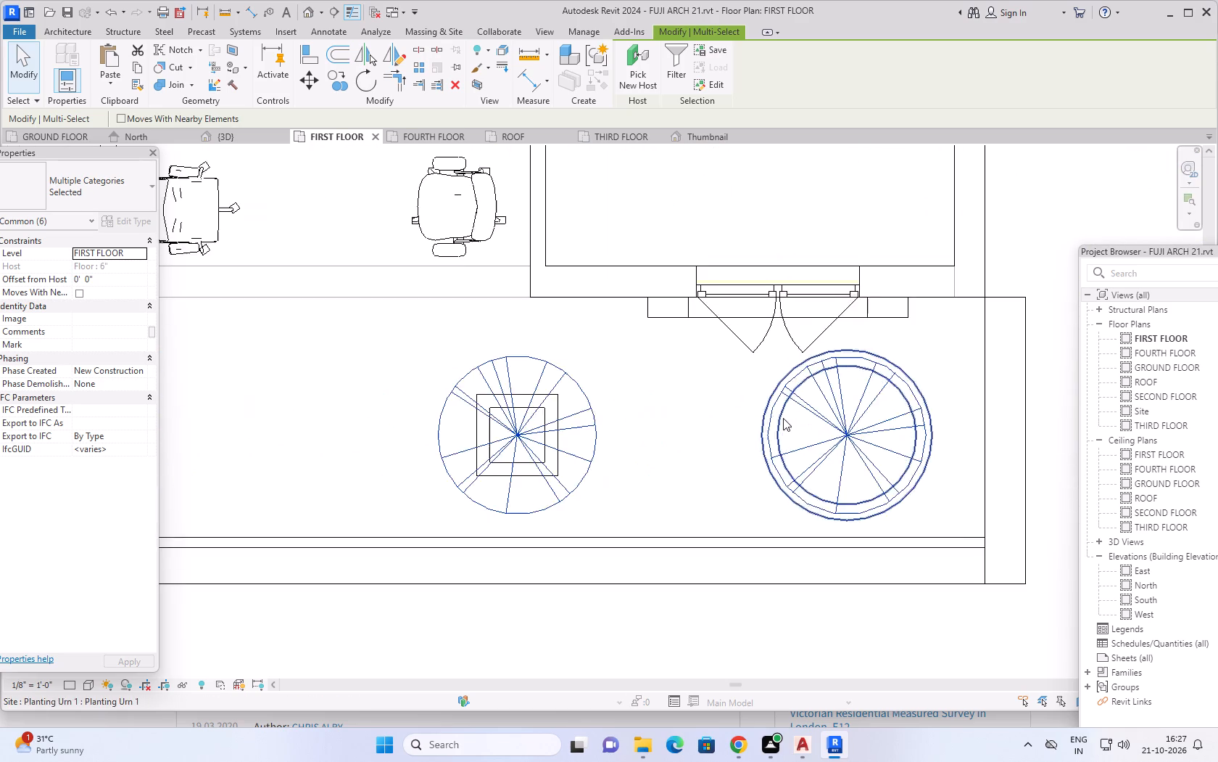
scroll(783, 418, "up", 5)
left_click(775, 419, "ctrl")
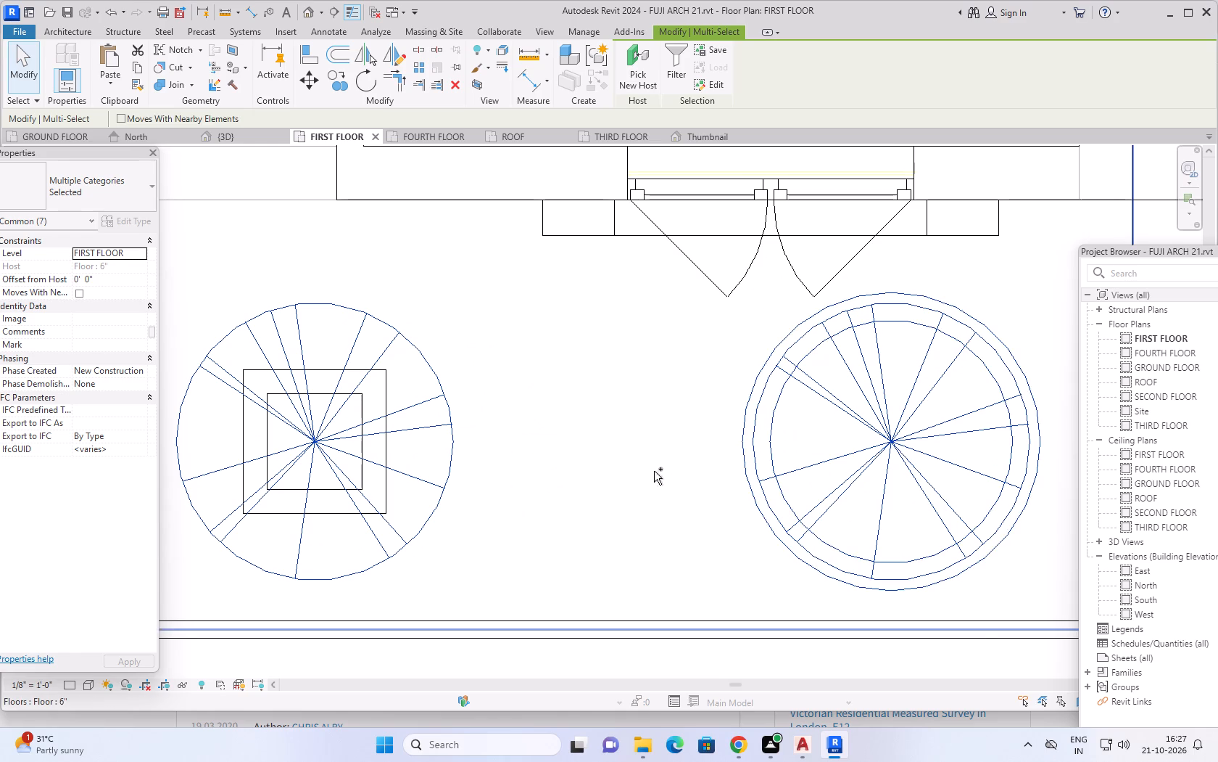
scroll(626, 479, "down", 6)
scroll(486, 479, "up", 12)
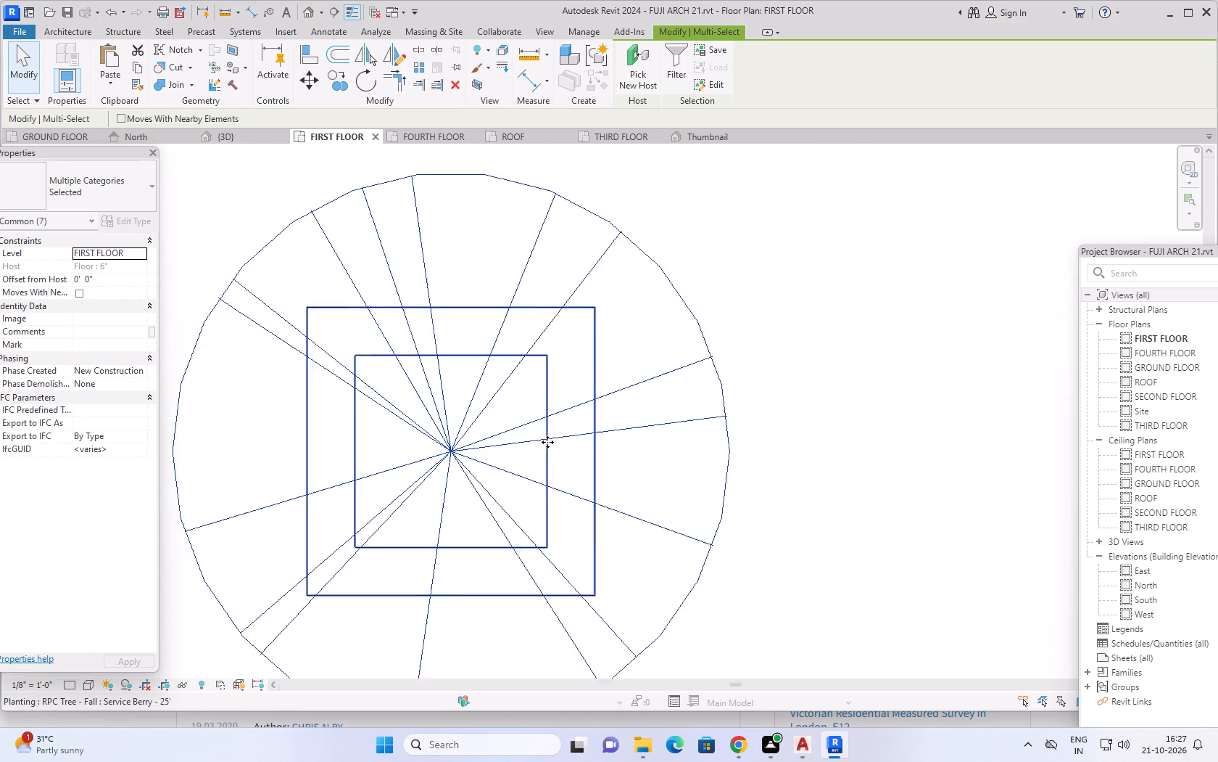
scroll(547, 442, "up", 1)
left_click(548, 353, "ctrl")
scroll(658, 391, "down", 5)
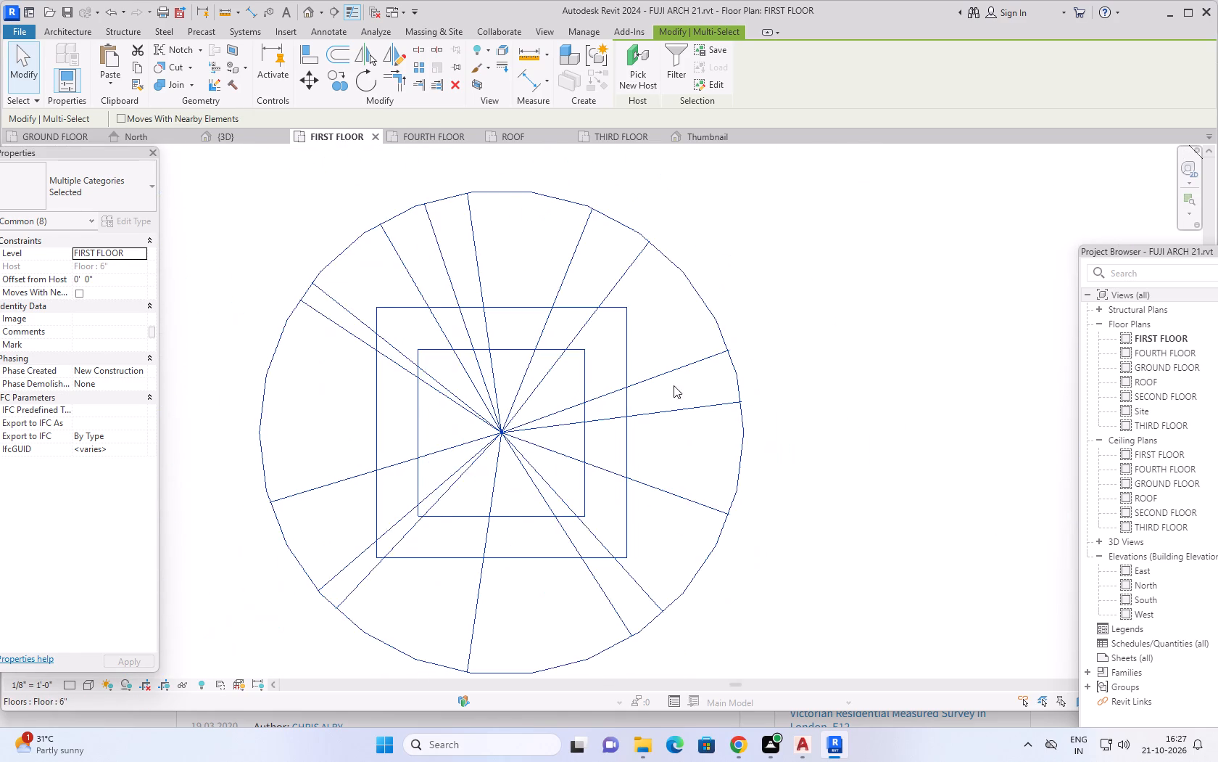
scroll(674, 385, "down", 13)
middle_click_drag(605, 371, 605, 443)
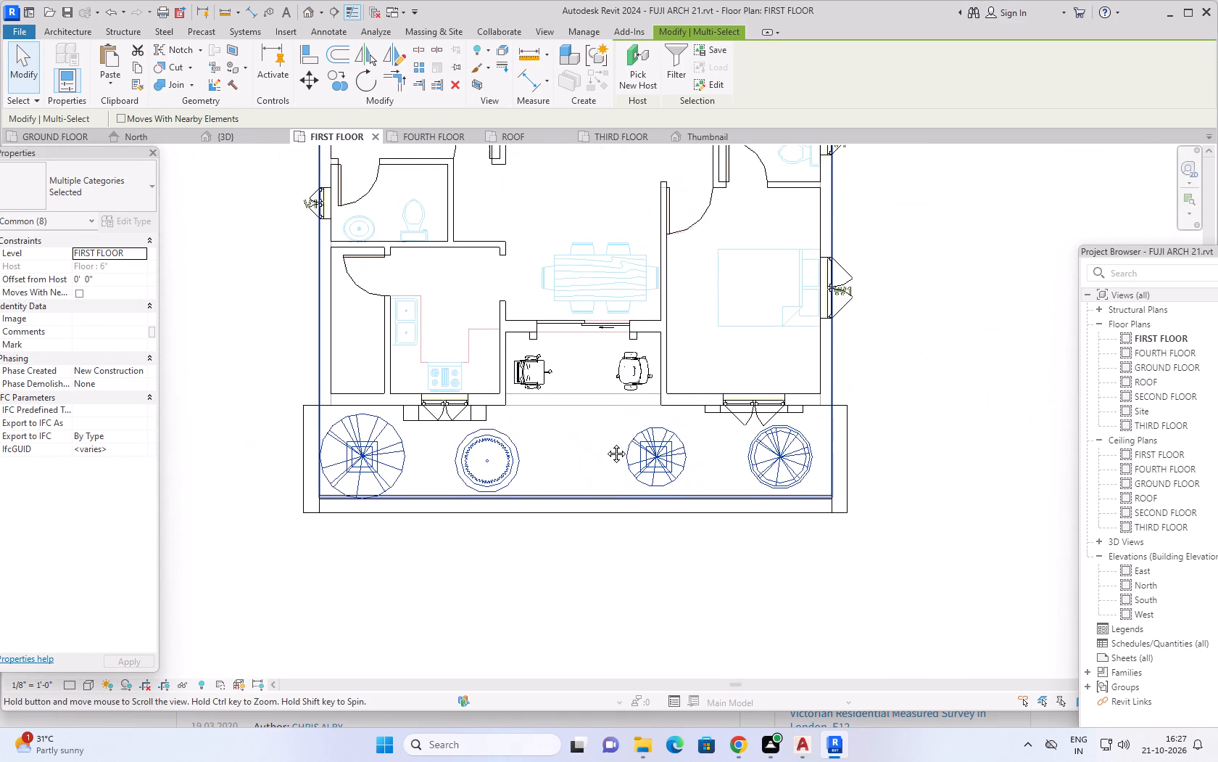
middle_click_drag(605, 443, 606, 445)
scroll(625, 408, "up", 4)
left_click(634, 400, "ctrl")
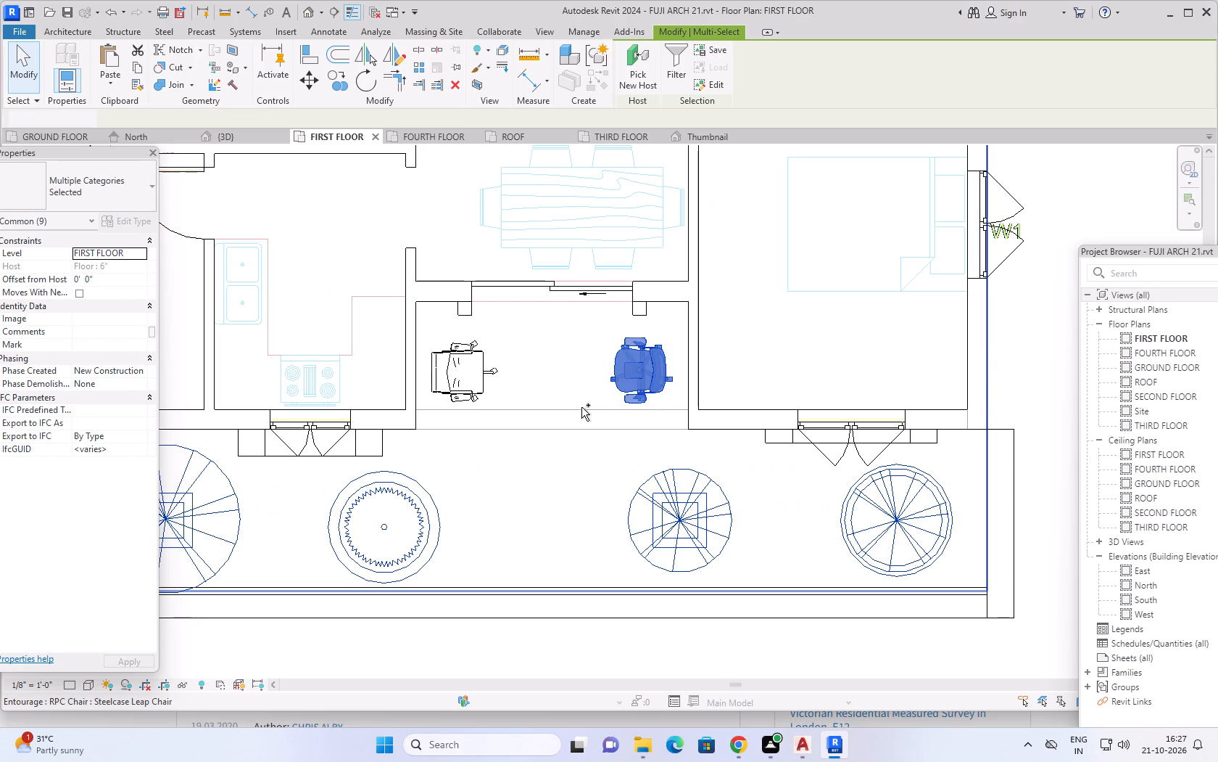
left_click(471, 398, "ctrl")
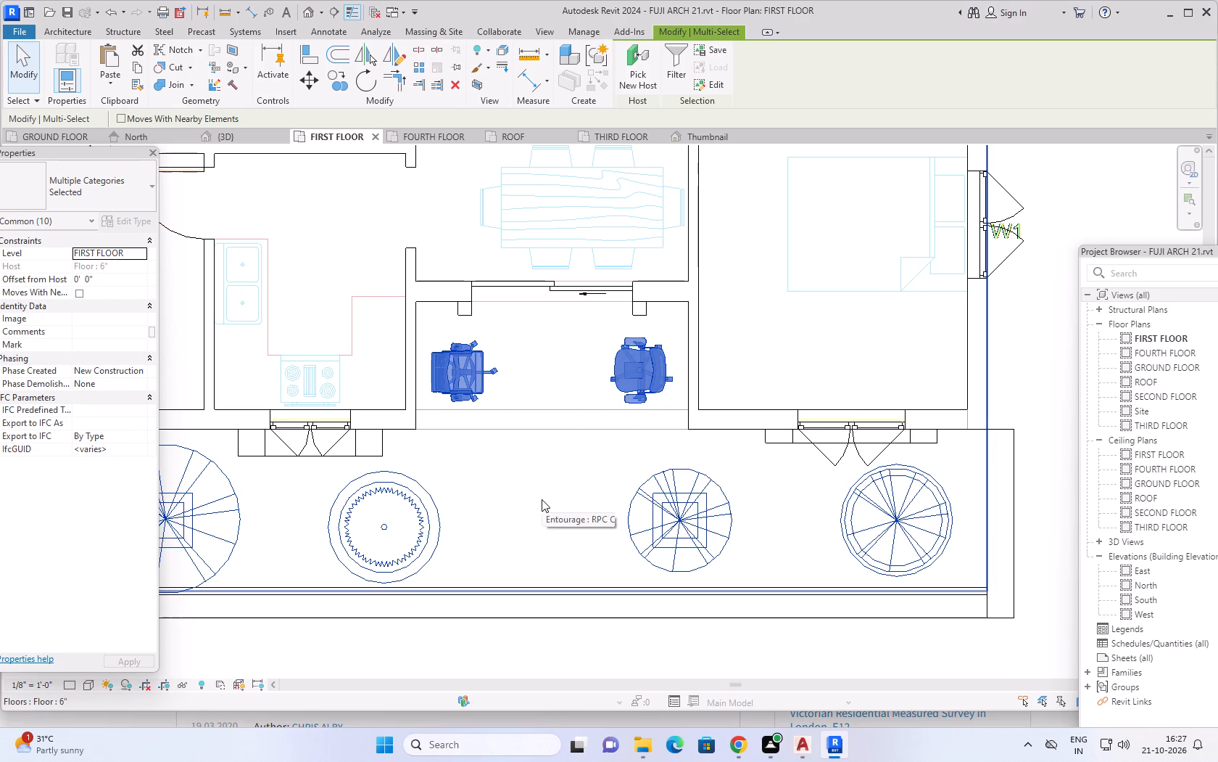
scroll(542, 499, "down", 5)
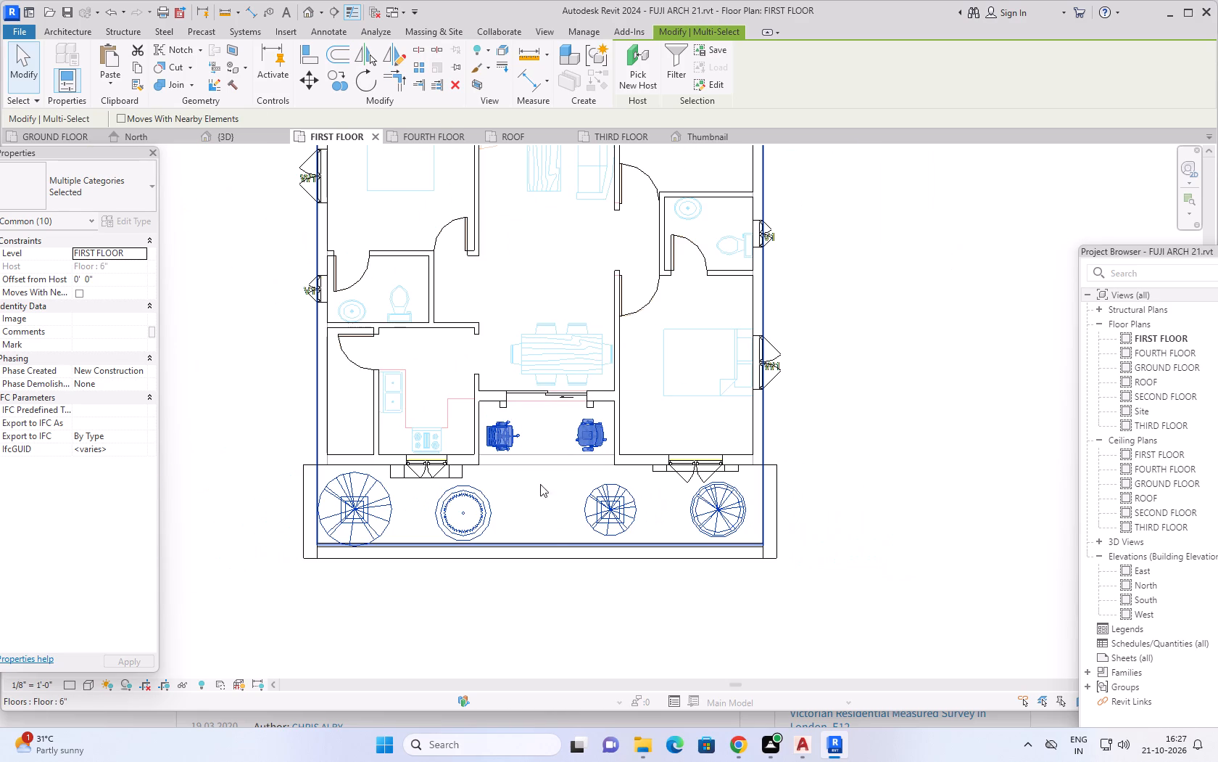
left_click(141, 69)
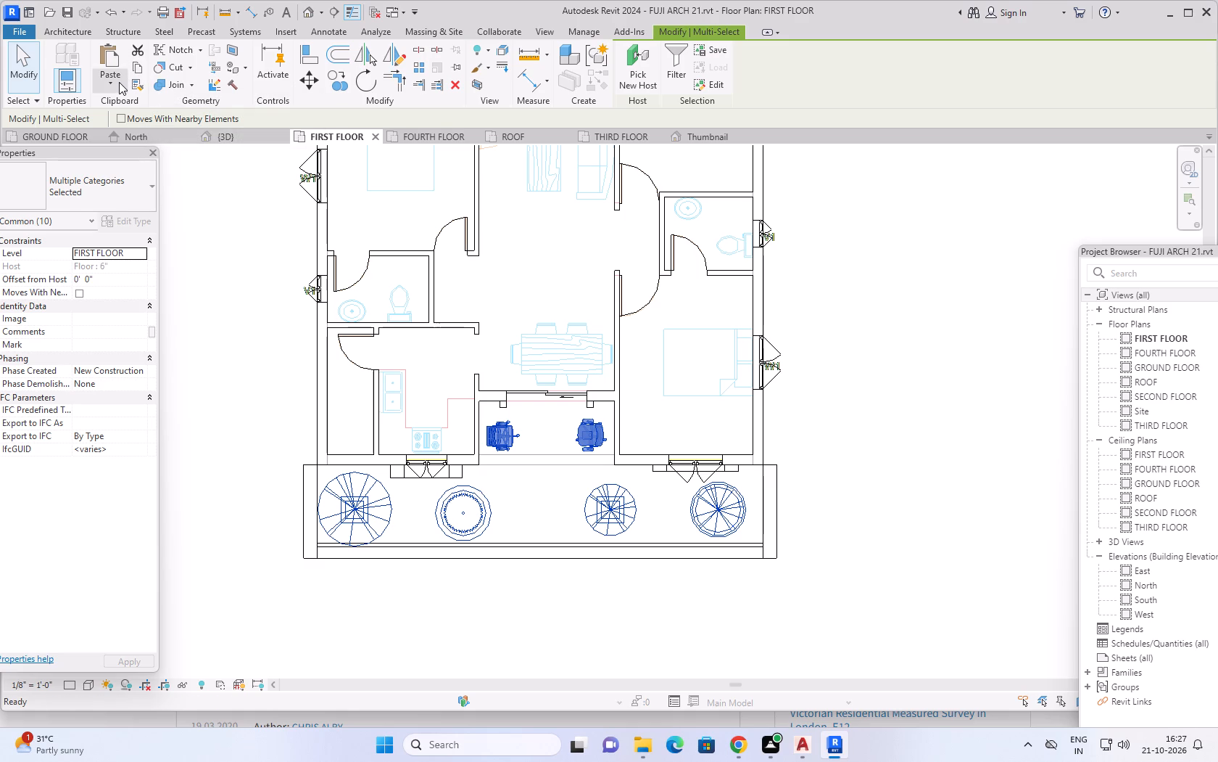
left_click(116, 84)
left_click(188, 131)
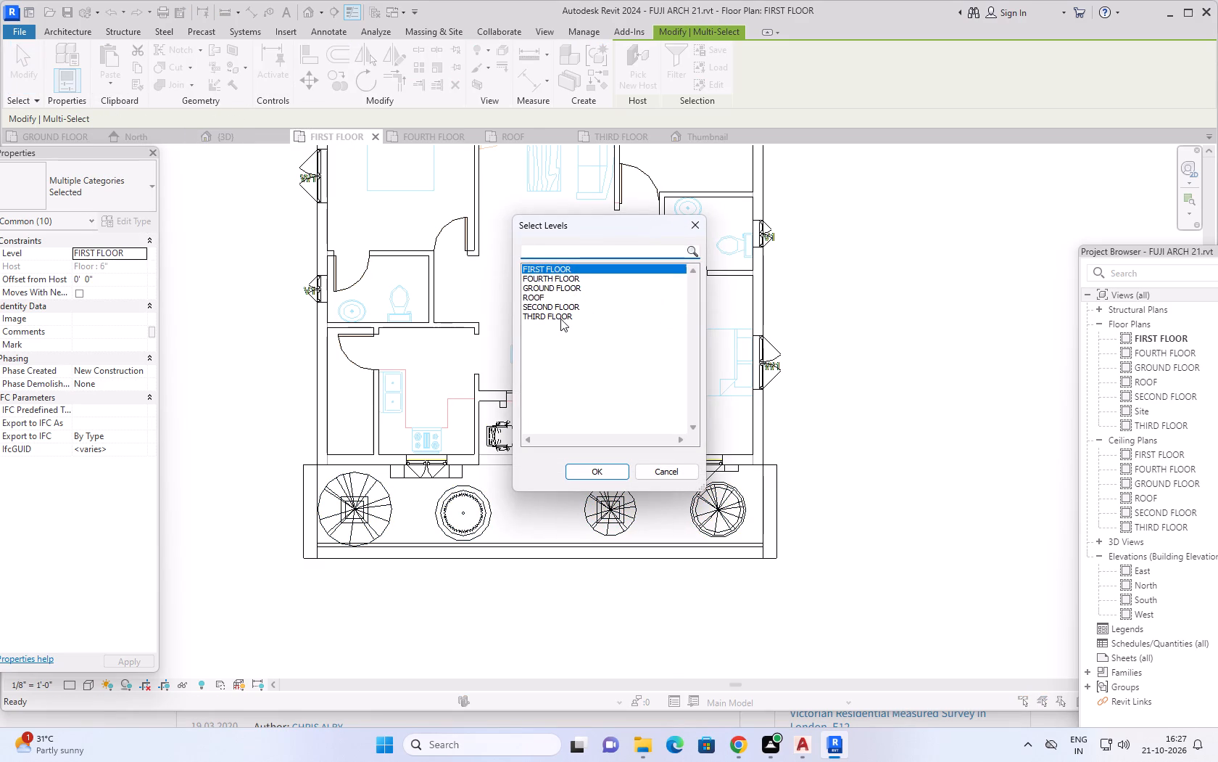
left_click(568, 307)
left_click(564, 320, "ctrl")
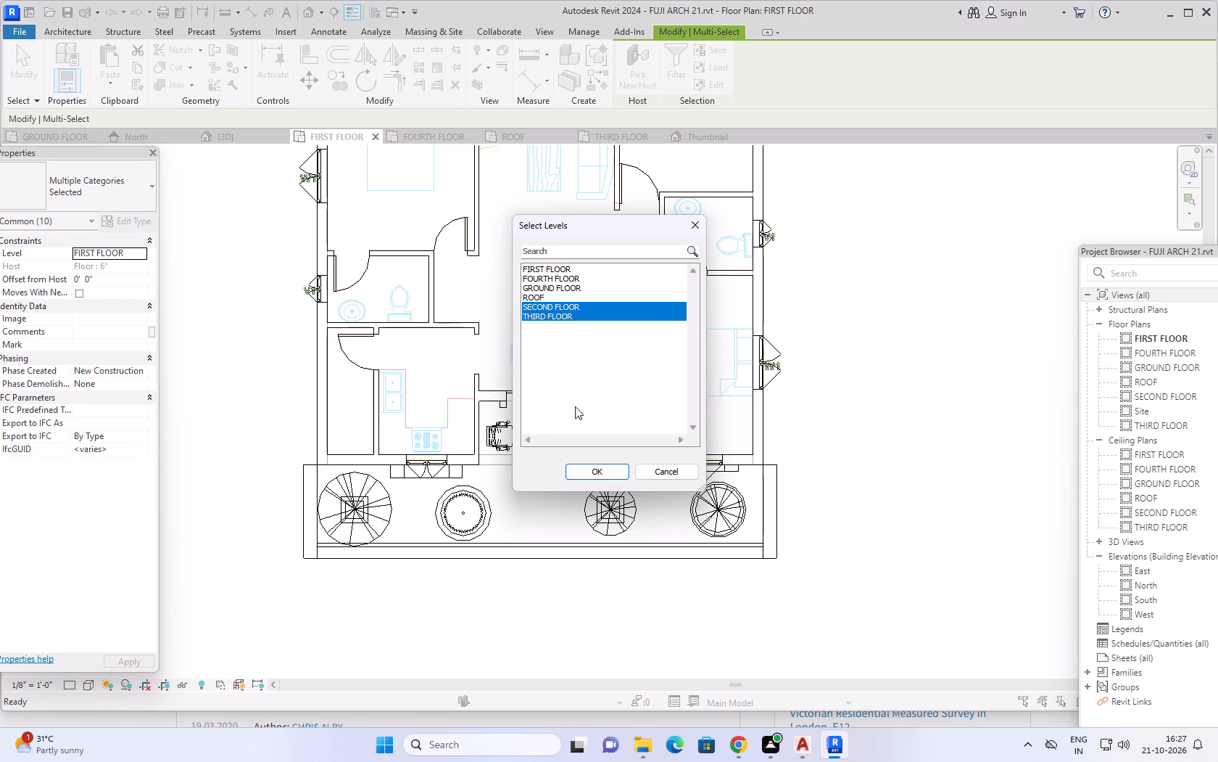
left_click(595, 471)
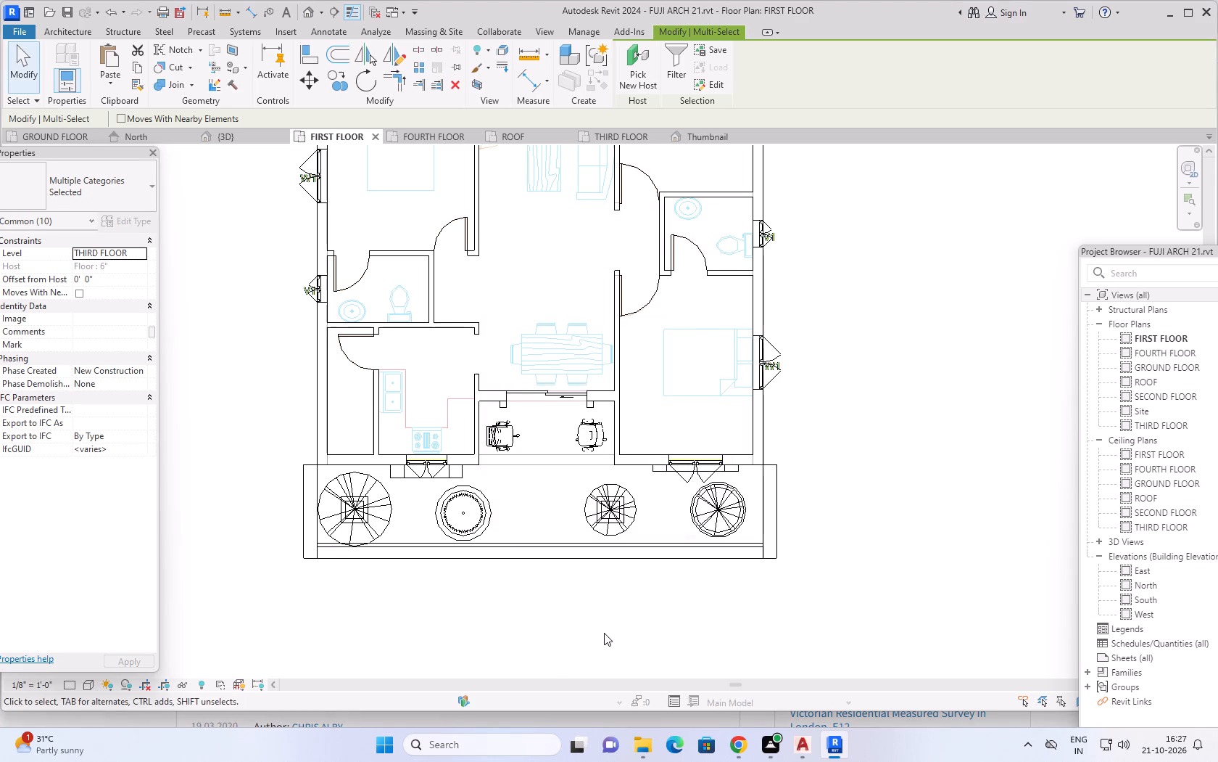
Examine the furnished front balconies on all three upper floors in the 3D view from several angles.
left_click(232, 141)
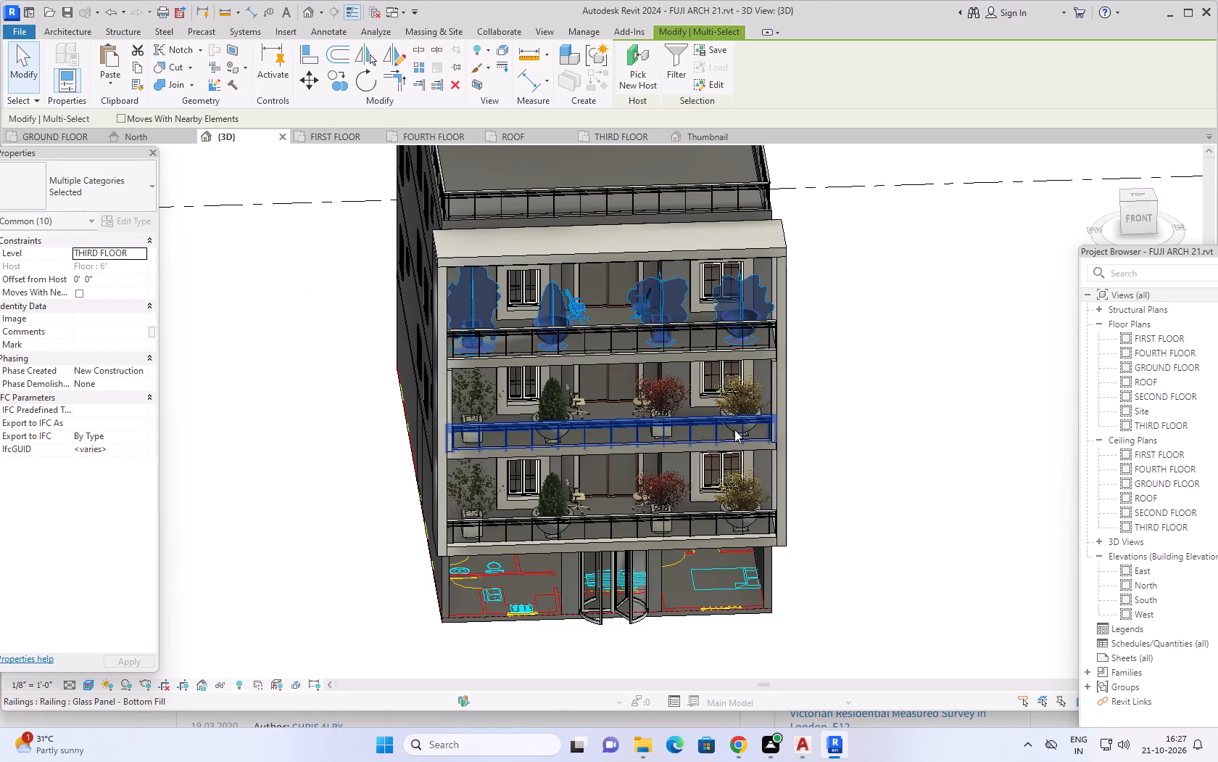
left_click(958, 443)
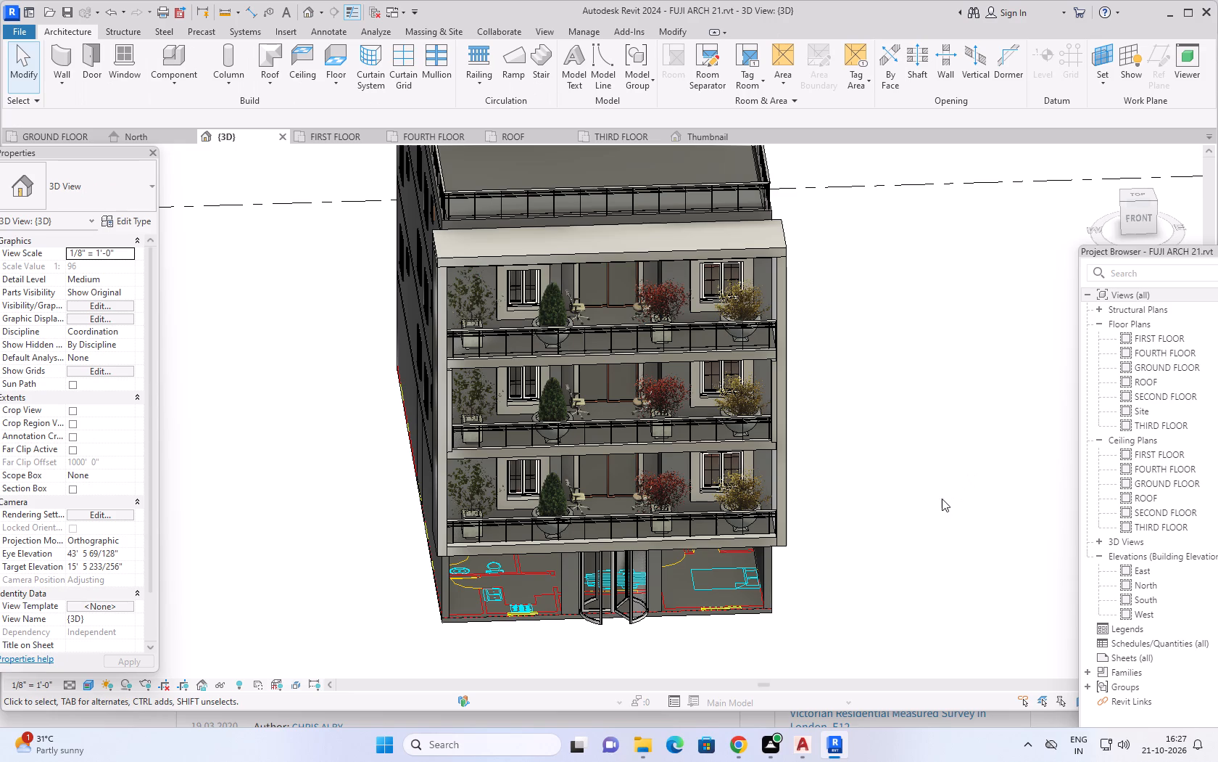
middle_click_drag(929, 507, 899, 366, "shift")
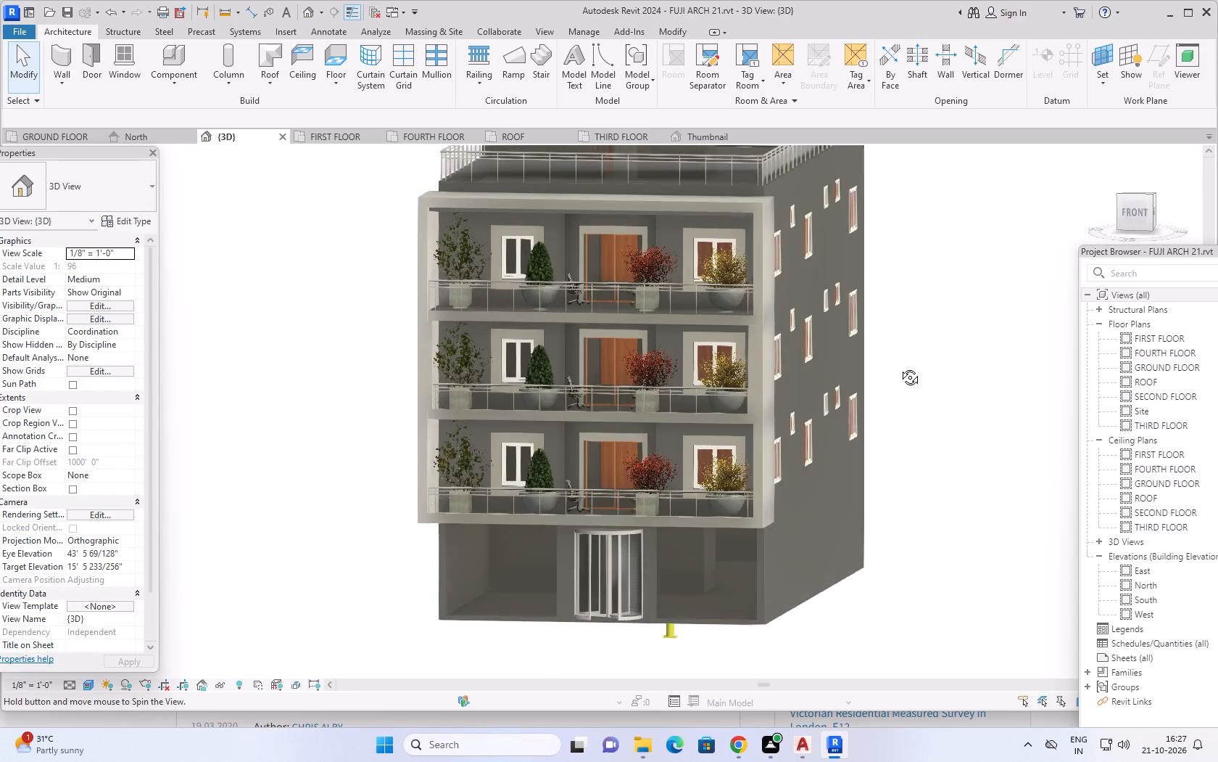
middle_click_drag(899, 366, 907, 377, "shift")
middle_click_drag(915, 464, 924, 440)
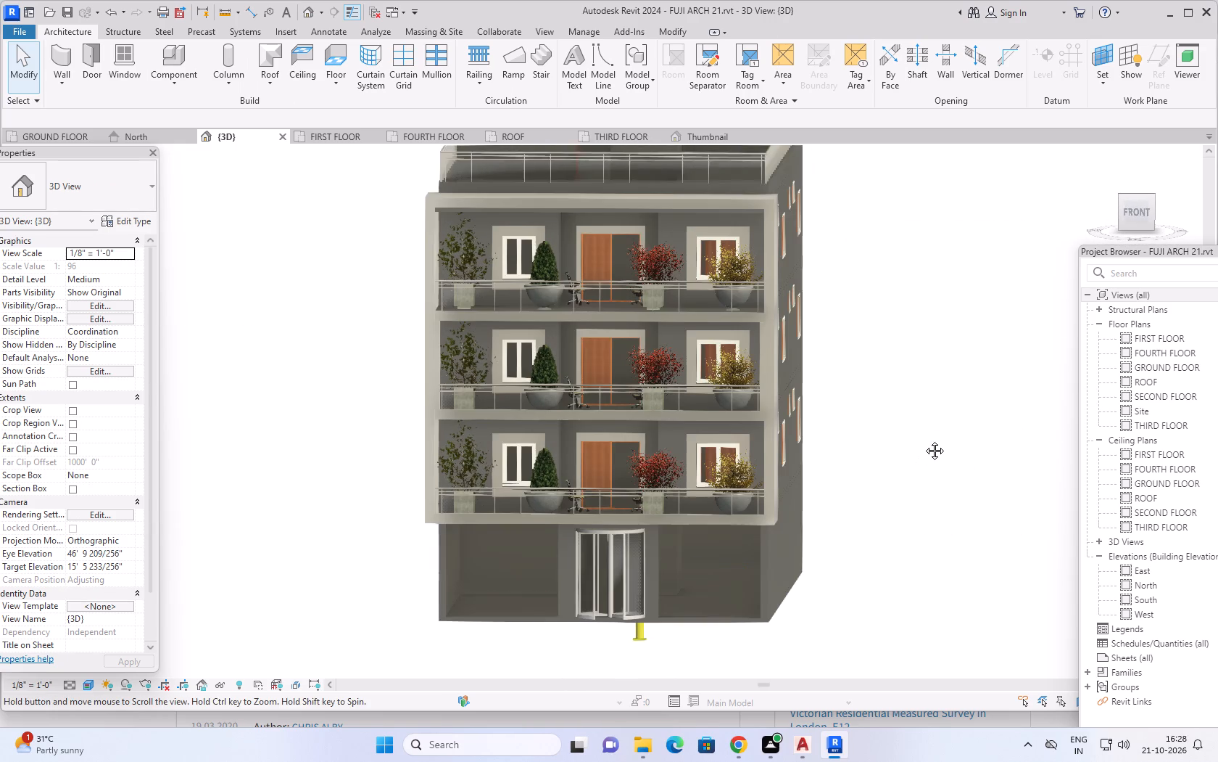
middle_click_drag(924, 440, 926, 436)
middle_click_drag(926, 463, 935, 495, "shift")
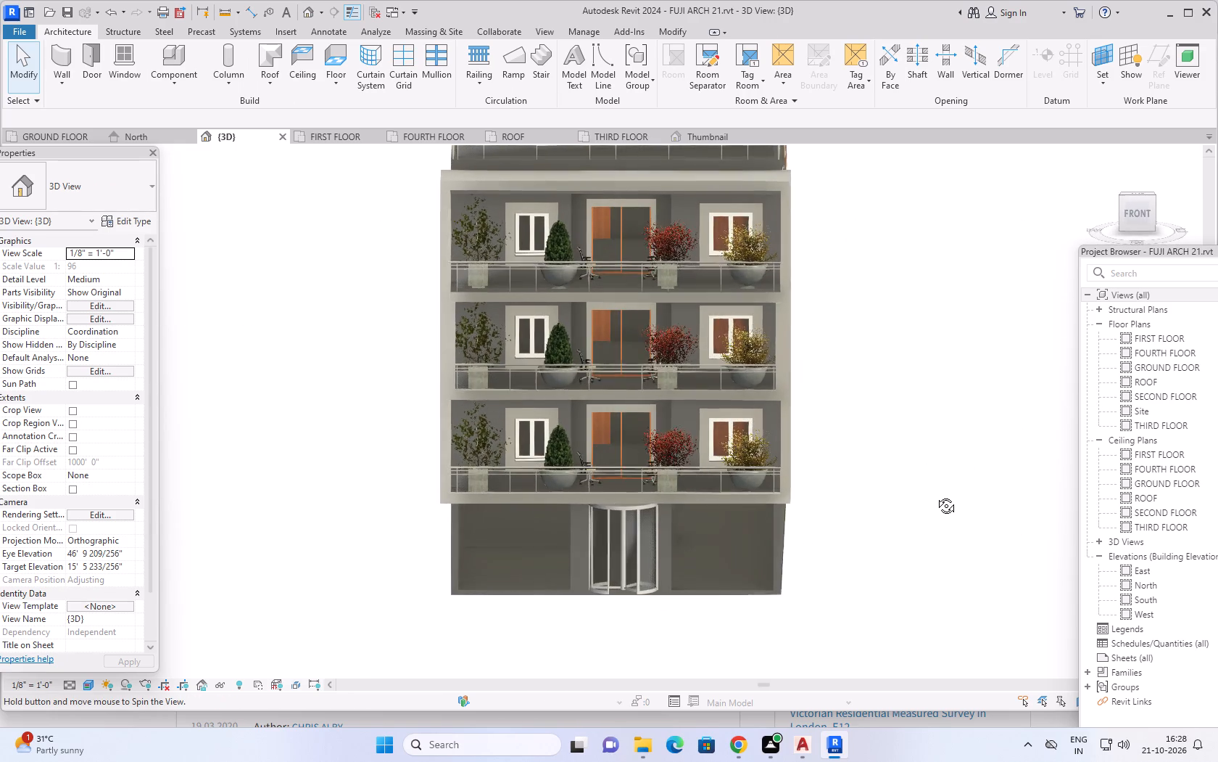
middle_click_drag(935, 495, 936, 498, "shift")
scroll(936, 498, "down", 3)
middle_click_drag(945, 520, 945, 521)
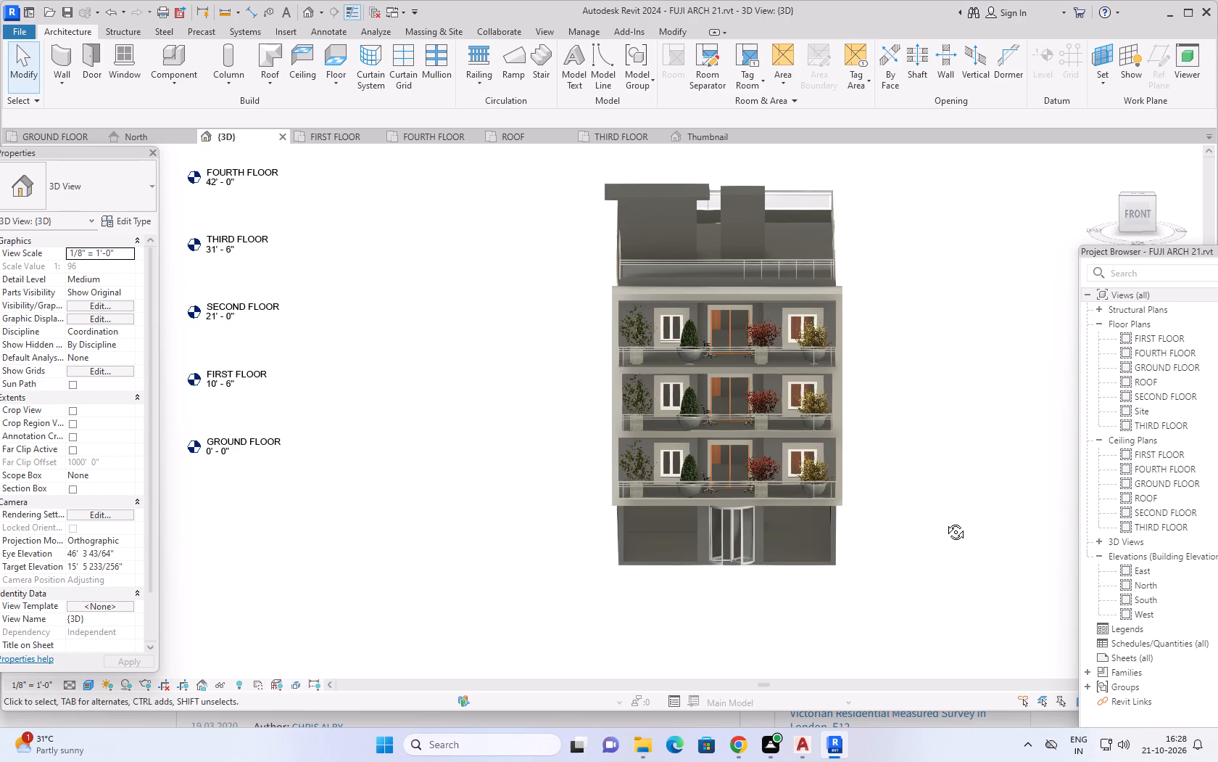
middle_click_drag(945, 521, 943, 549)
middle_click_drag(932, 524, 913, 562, "shift")
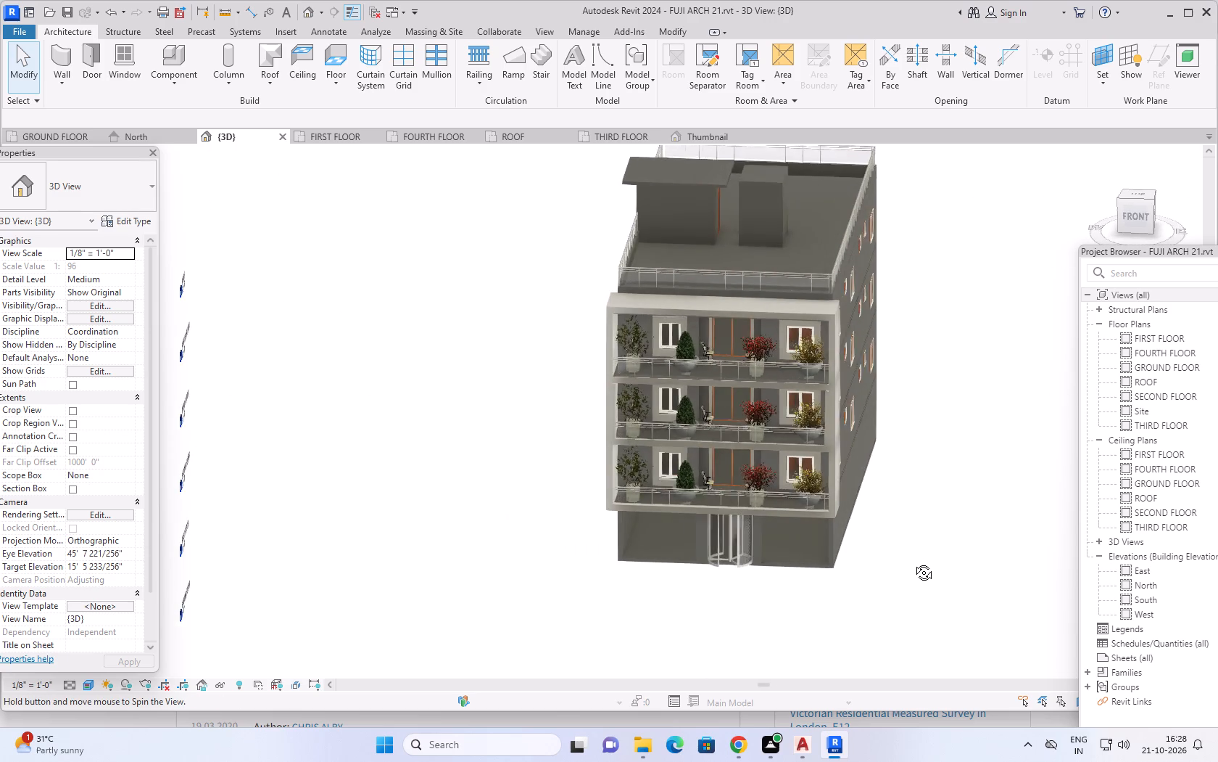
middle_click_drag(913, 562, 932, 499, "shift")
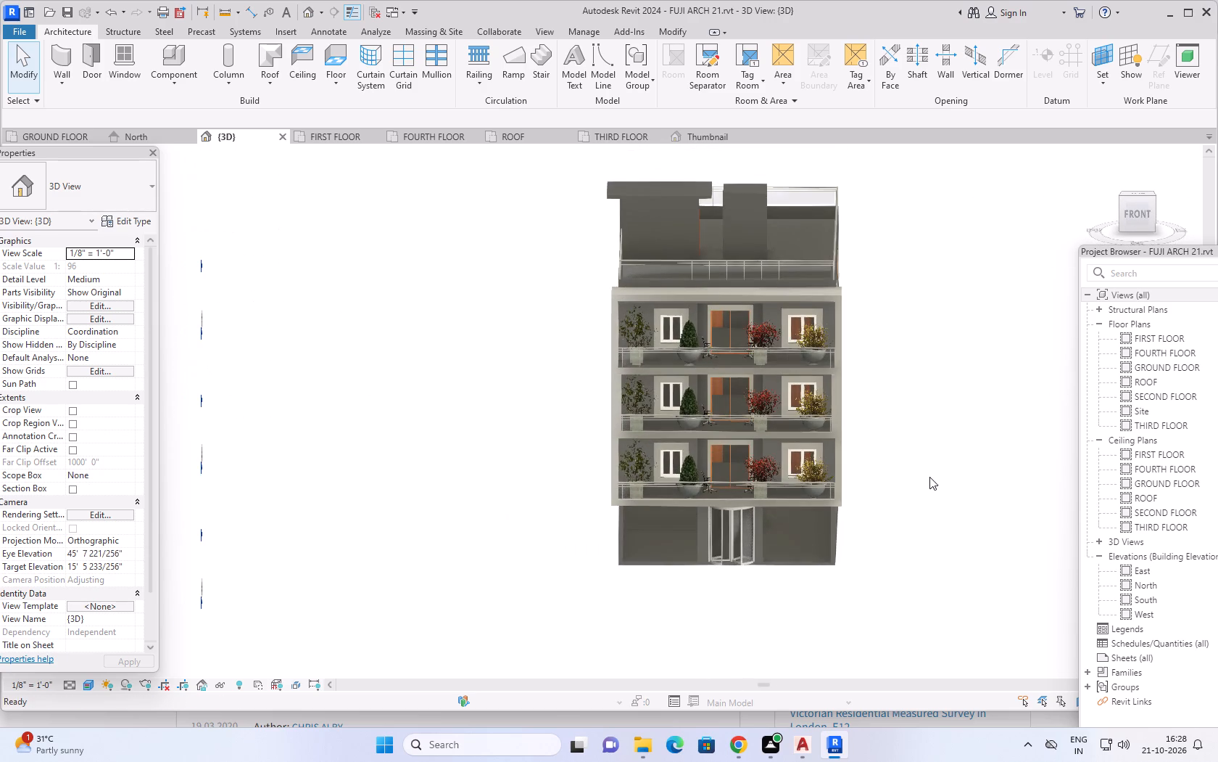
scroll(929, 470, "up", 4)
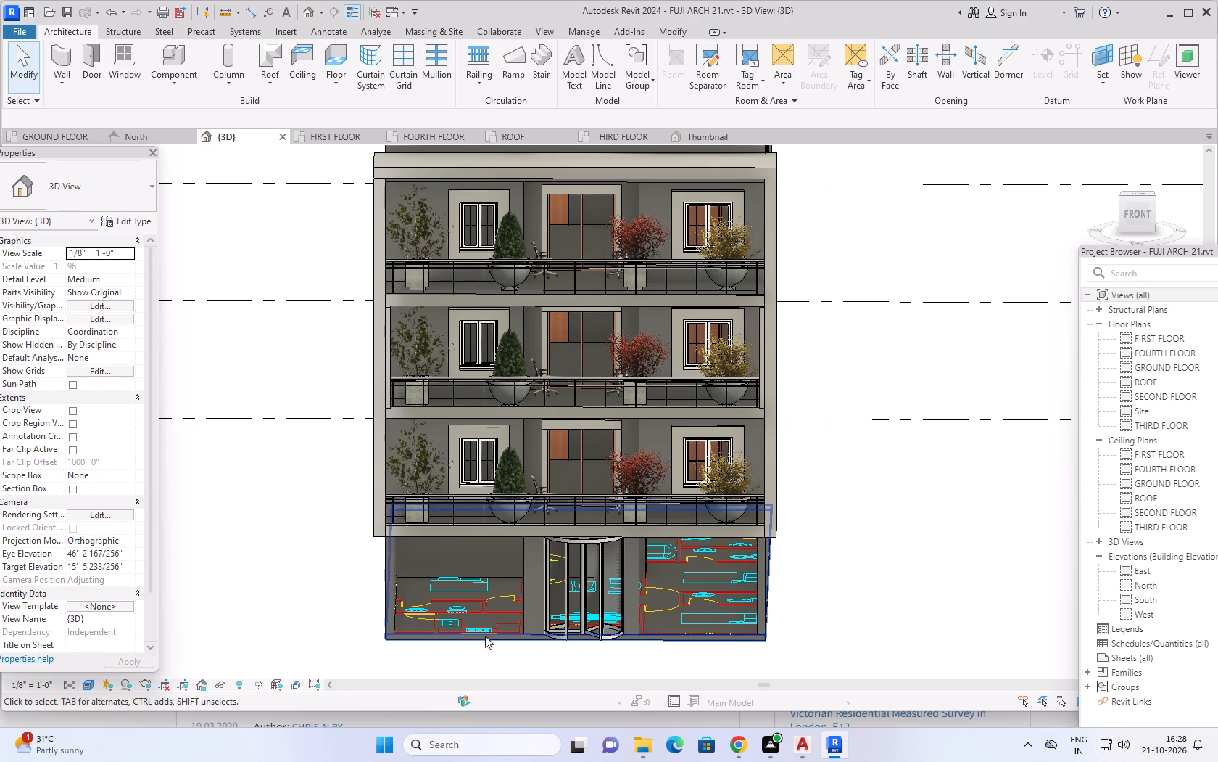
On the GROUND FLOOR plan, draw a Basic Wall 9" about 12'-1 1/2" long along the utility and kitchen front, using Finish Face: Exterior.
left_click(44, 134)
scroll(418, 570, "up", 10)
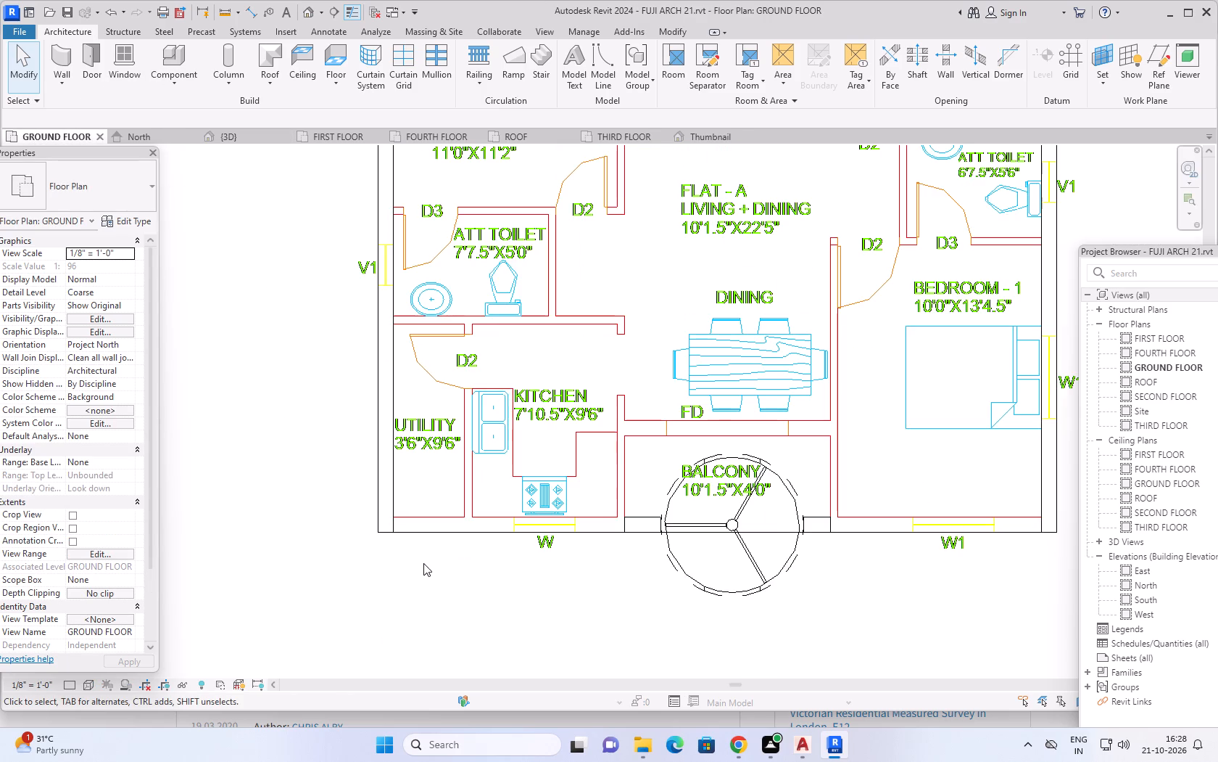
scroll(617, 543, "up", 2)
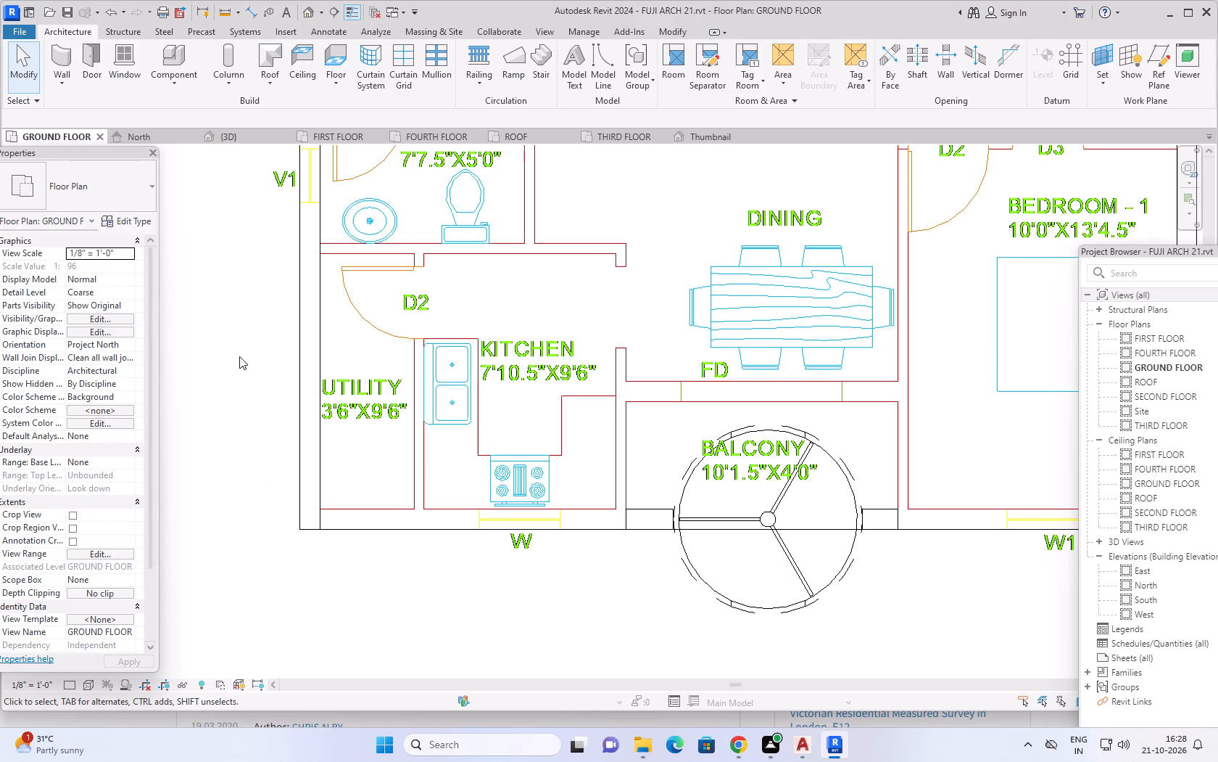
left_click(66, 55)
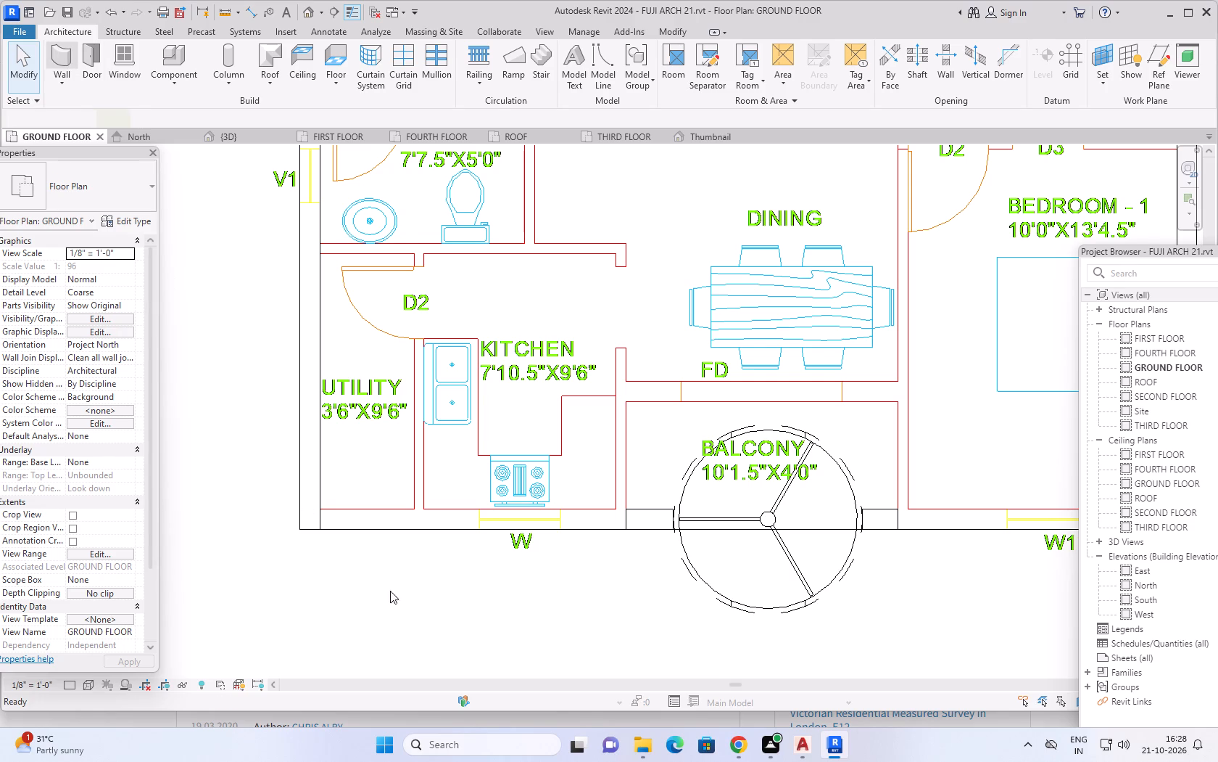
scroll(352, 546, "up", 4)
left_click(294, 514)
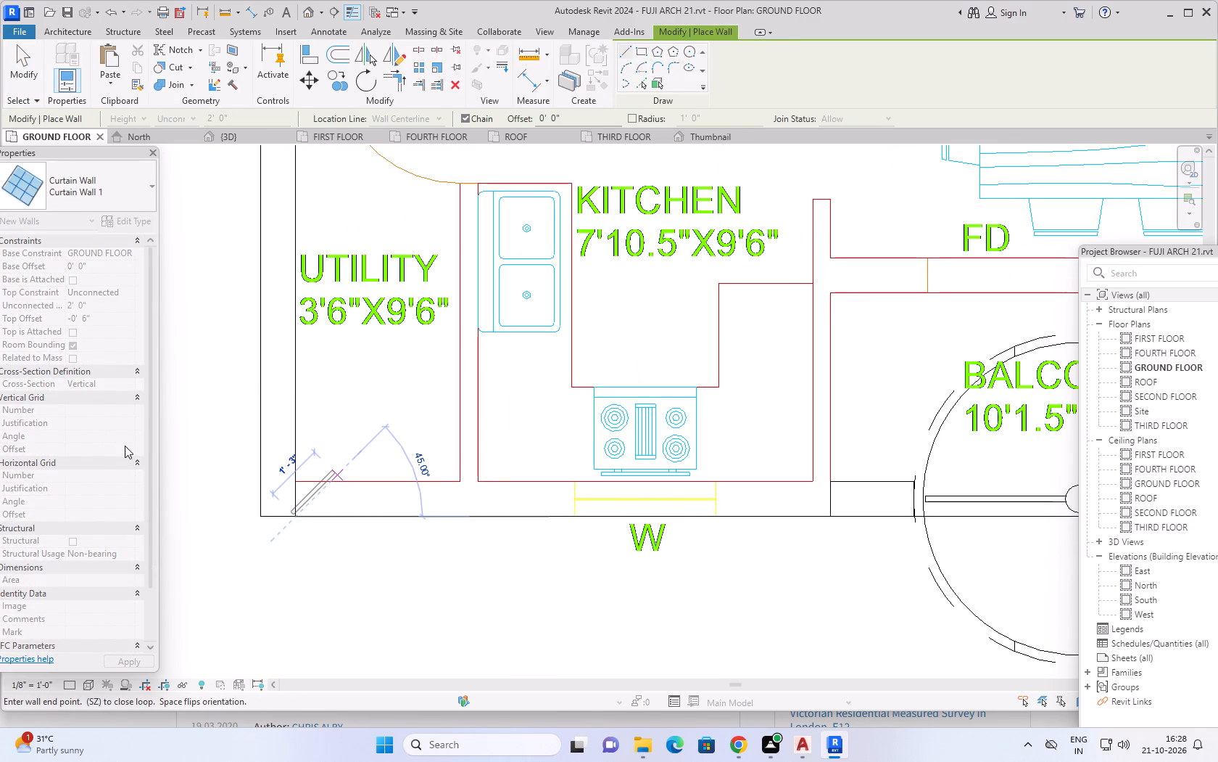
key("Escape")
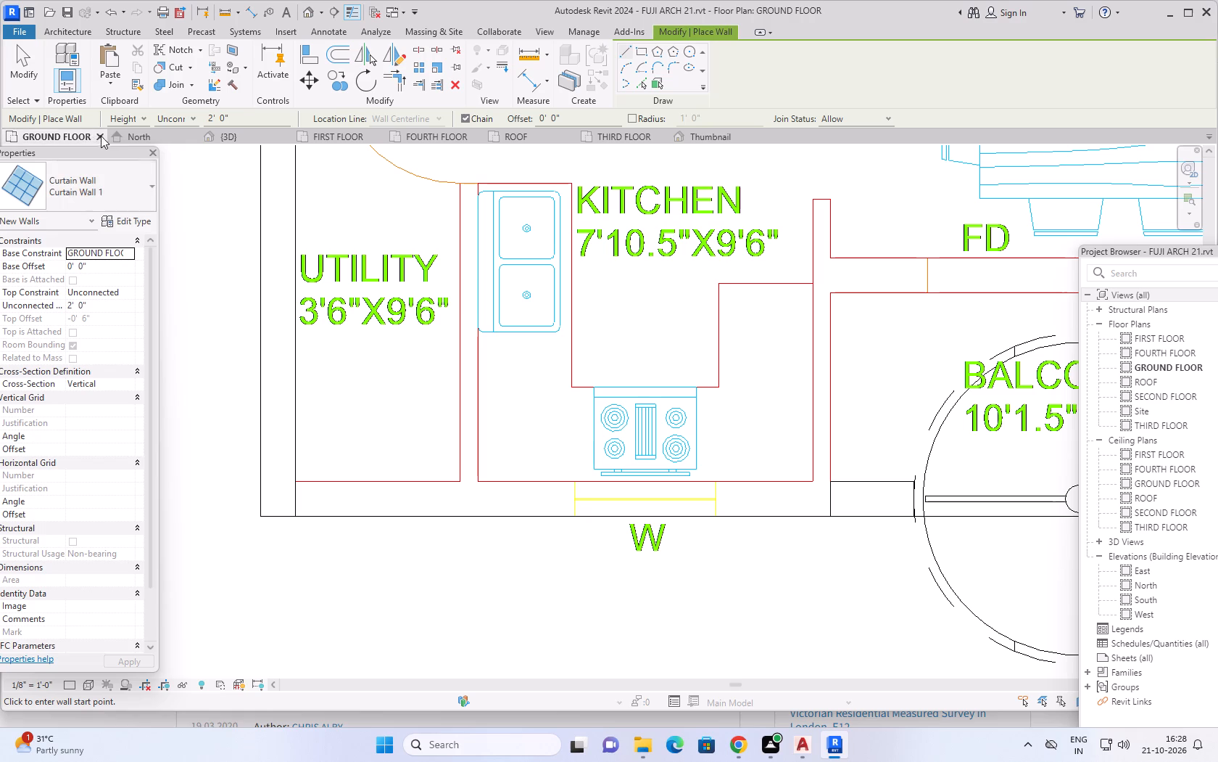
left_click(104, 187)
scroll(76, 292, "up", 15)
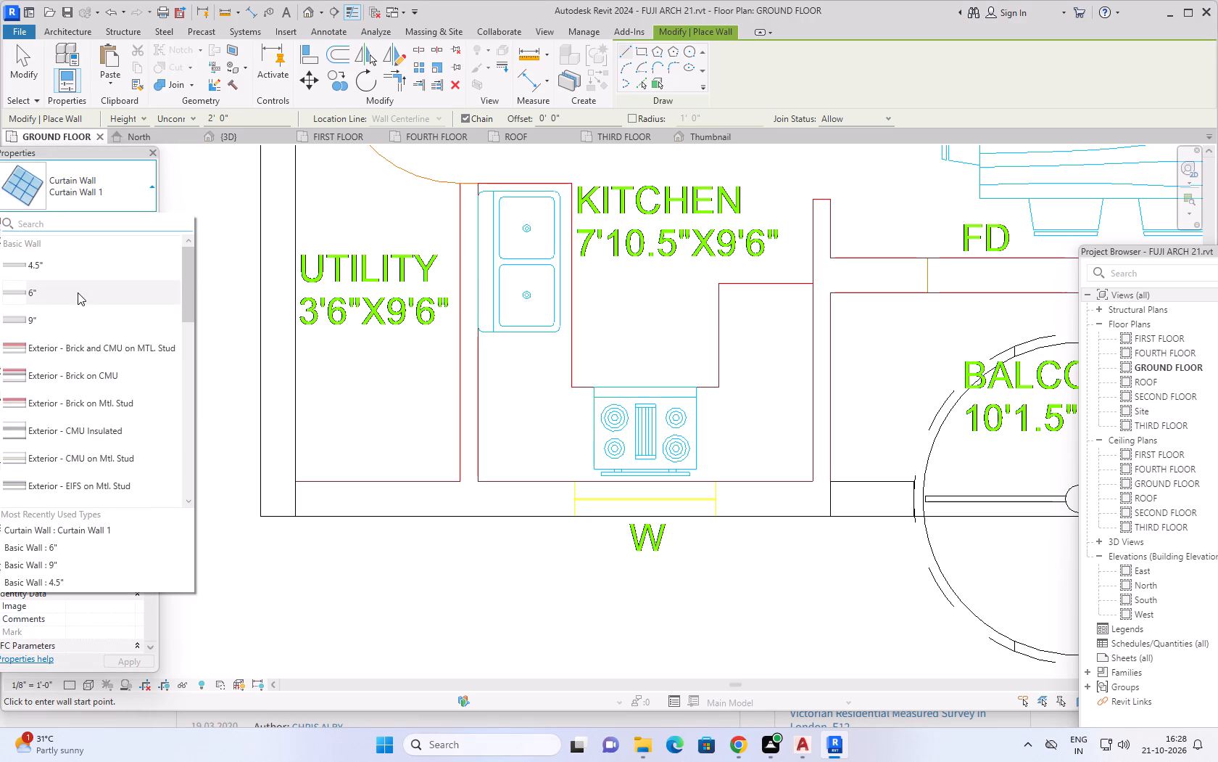
scroll(78, 292, "up", 1)
left_click(65, 319)
scroll(301, 530, "up", 1)
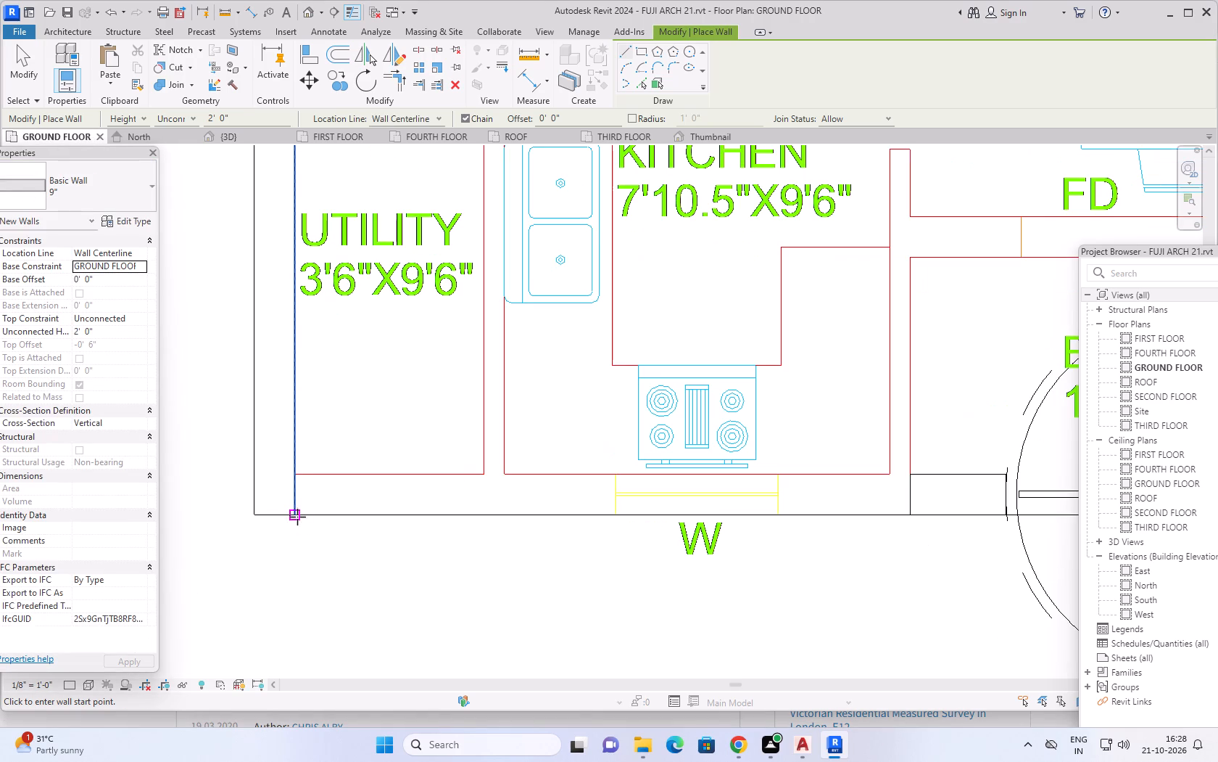
left_click(297, 515)
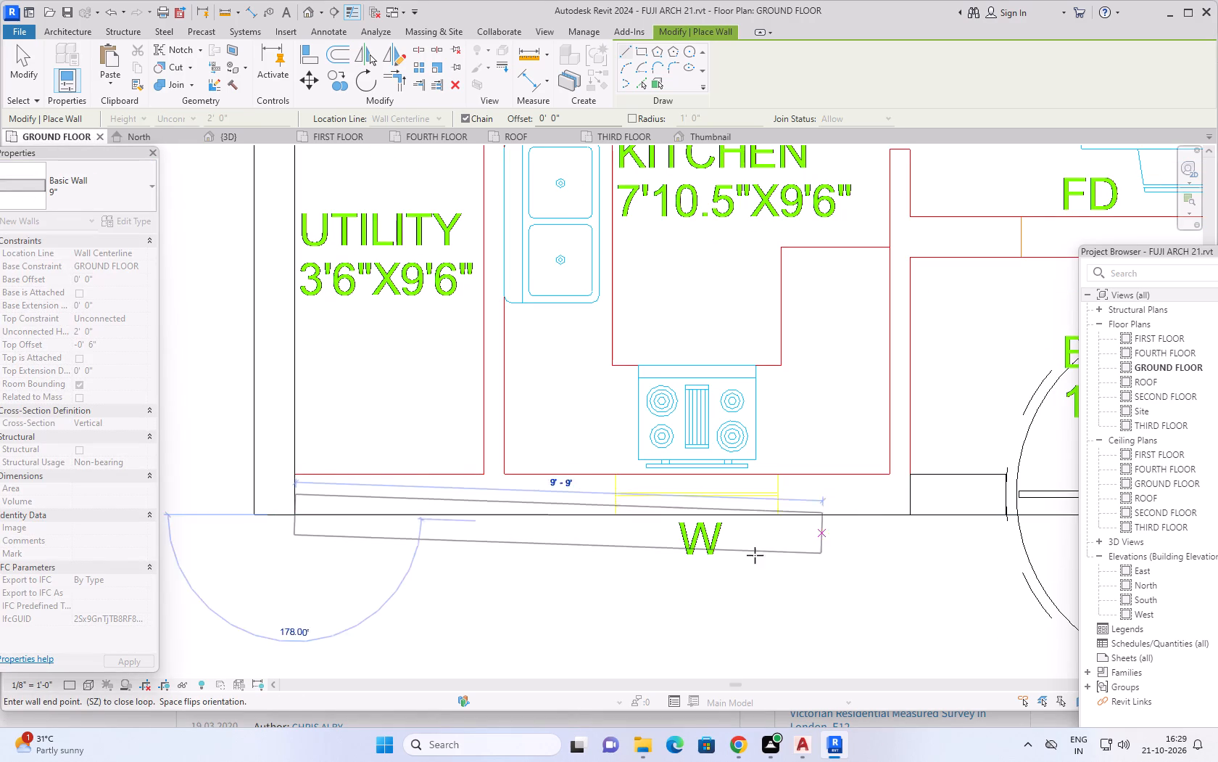
key("Escape")
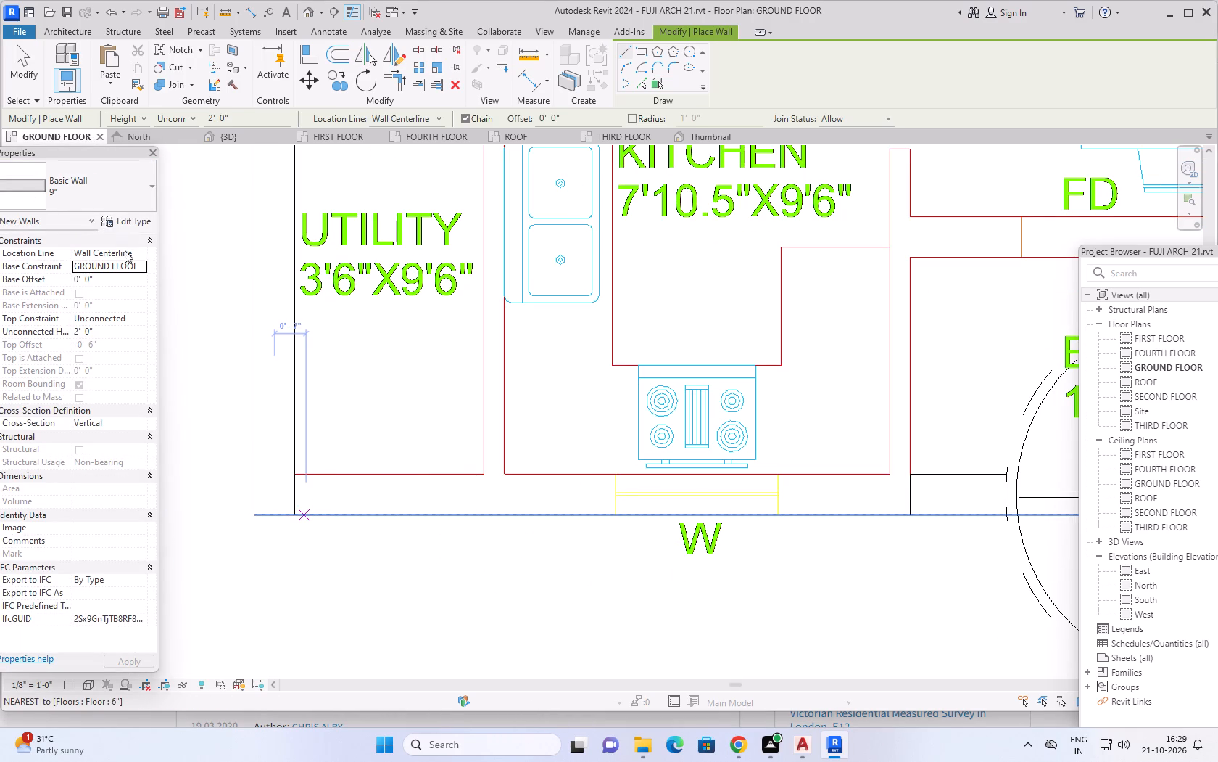
left_click(140, 252)
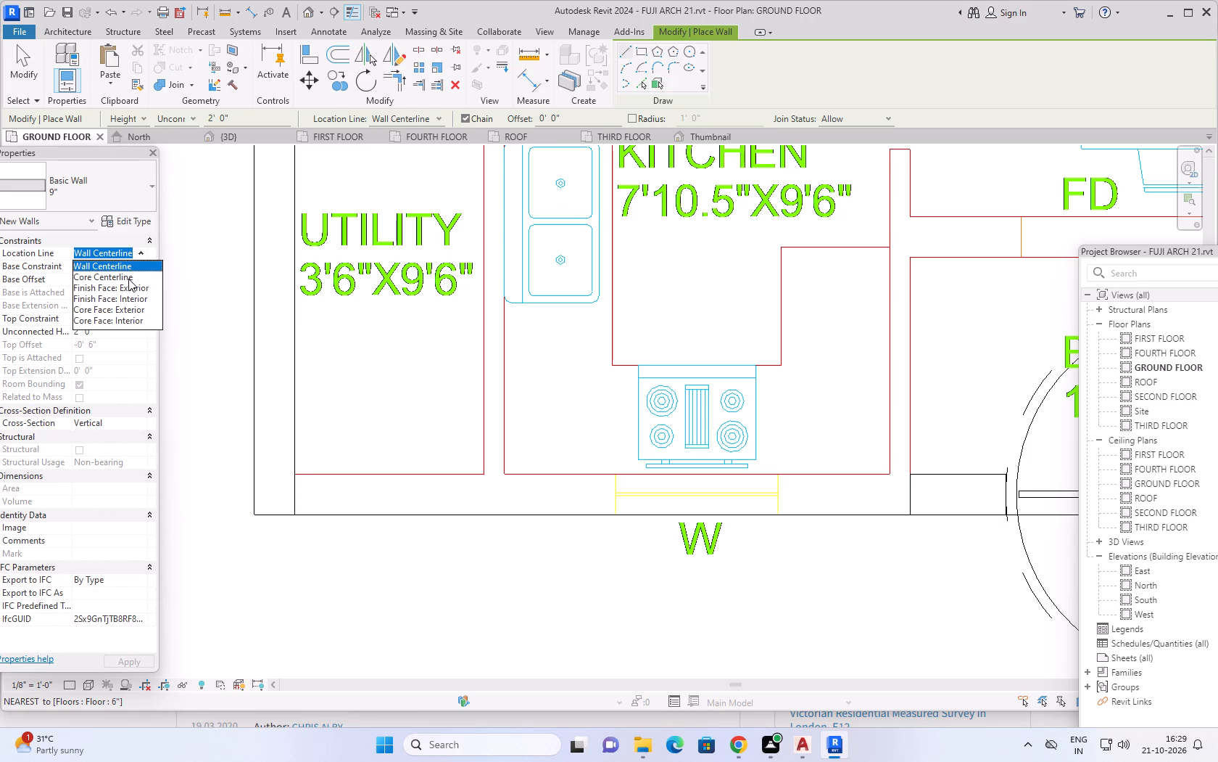
left_click(123, 288)
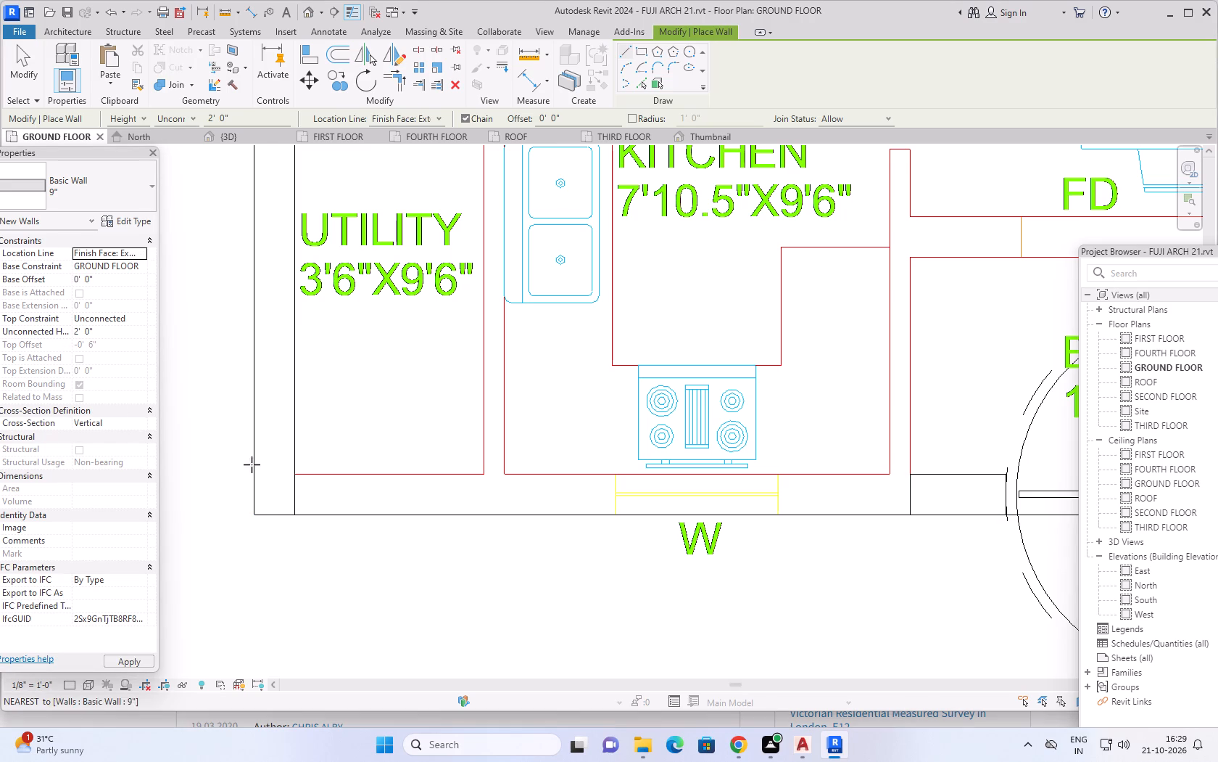
left_click(255, 516)
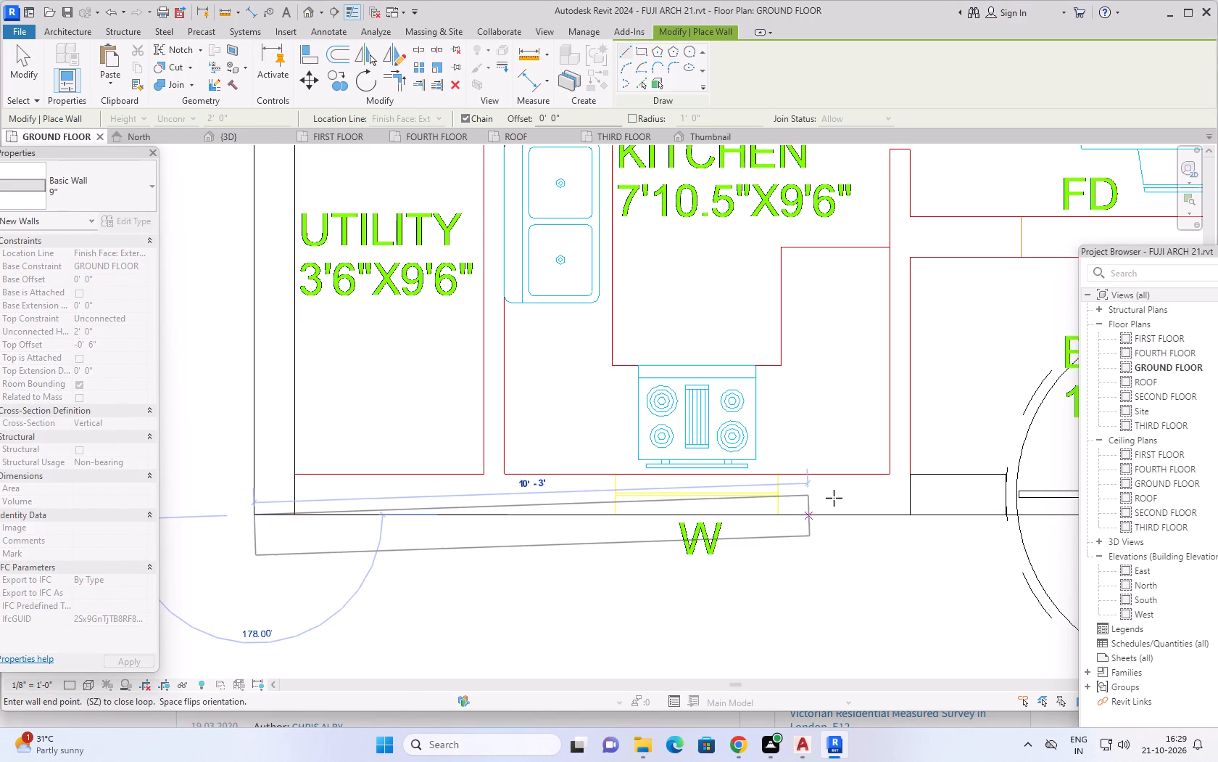
key("space")
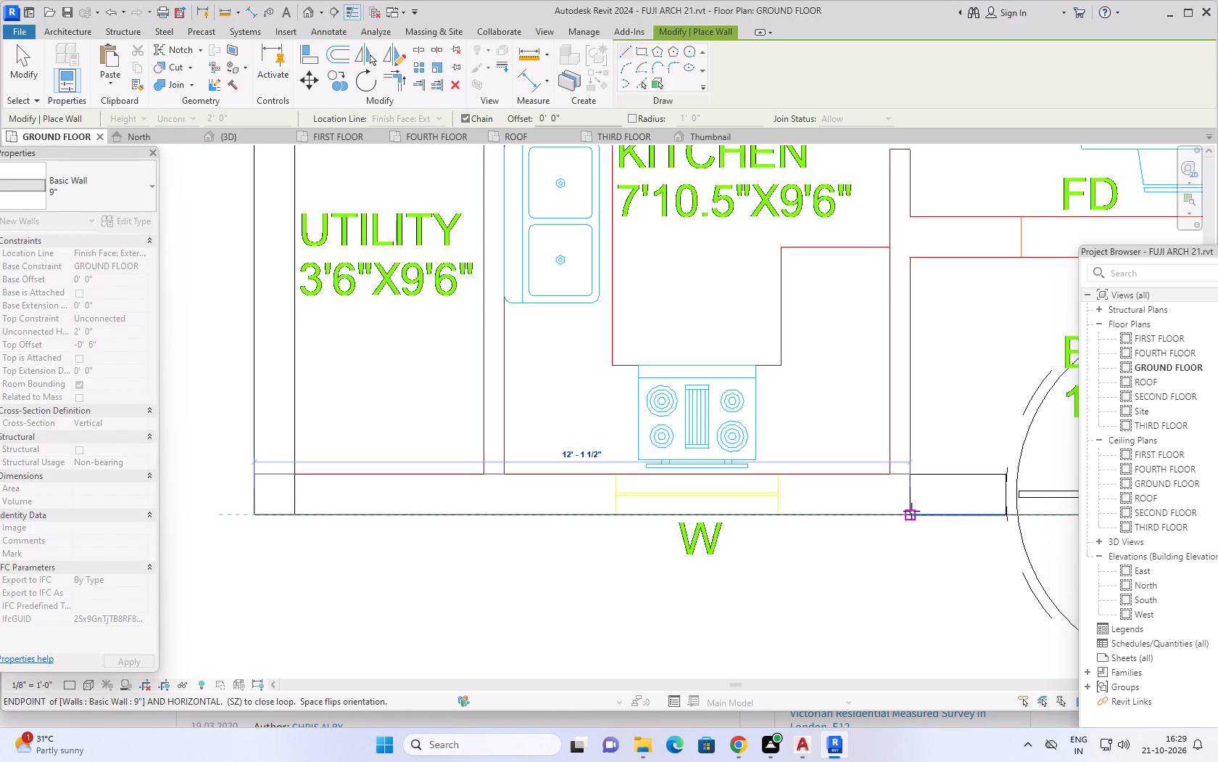
left_click(911, 512)
scroll(887, 540, "down", 12)
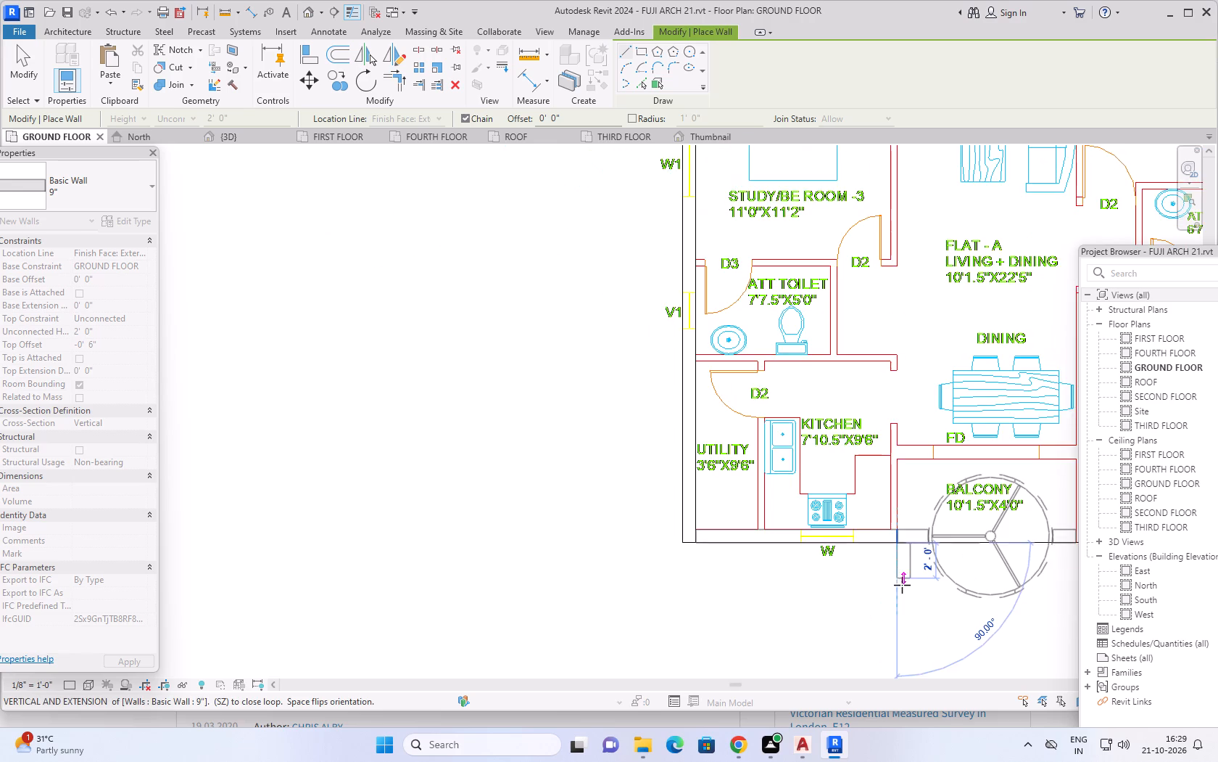
middle_click_drag(902, 586, 413, 581)
key("Escape")
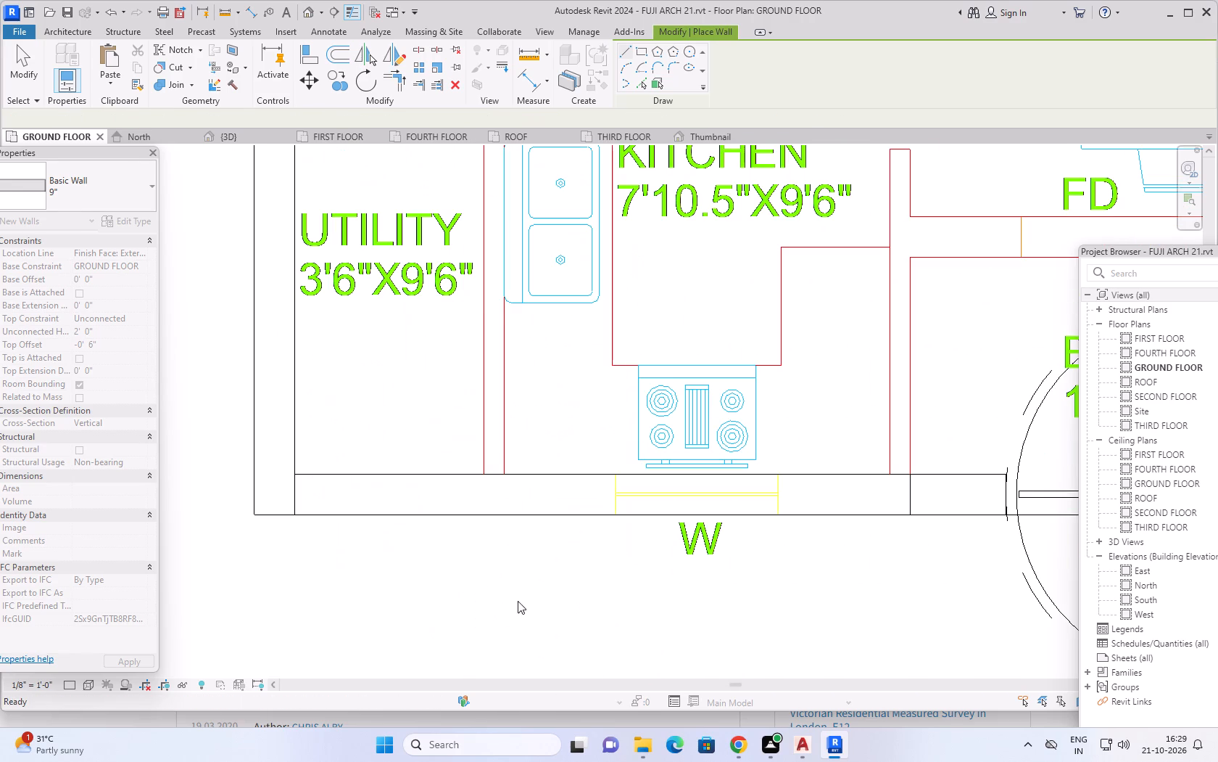
Draw a matching 9" wall about 10'-4 1/2" long along the BEDROOM - 1 front, from the entrance-side wall end to the outer side wall.
scroll(674, 576, "down", 6)
middle_click_drag(768, 592, 248, 571)
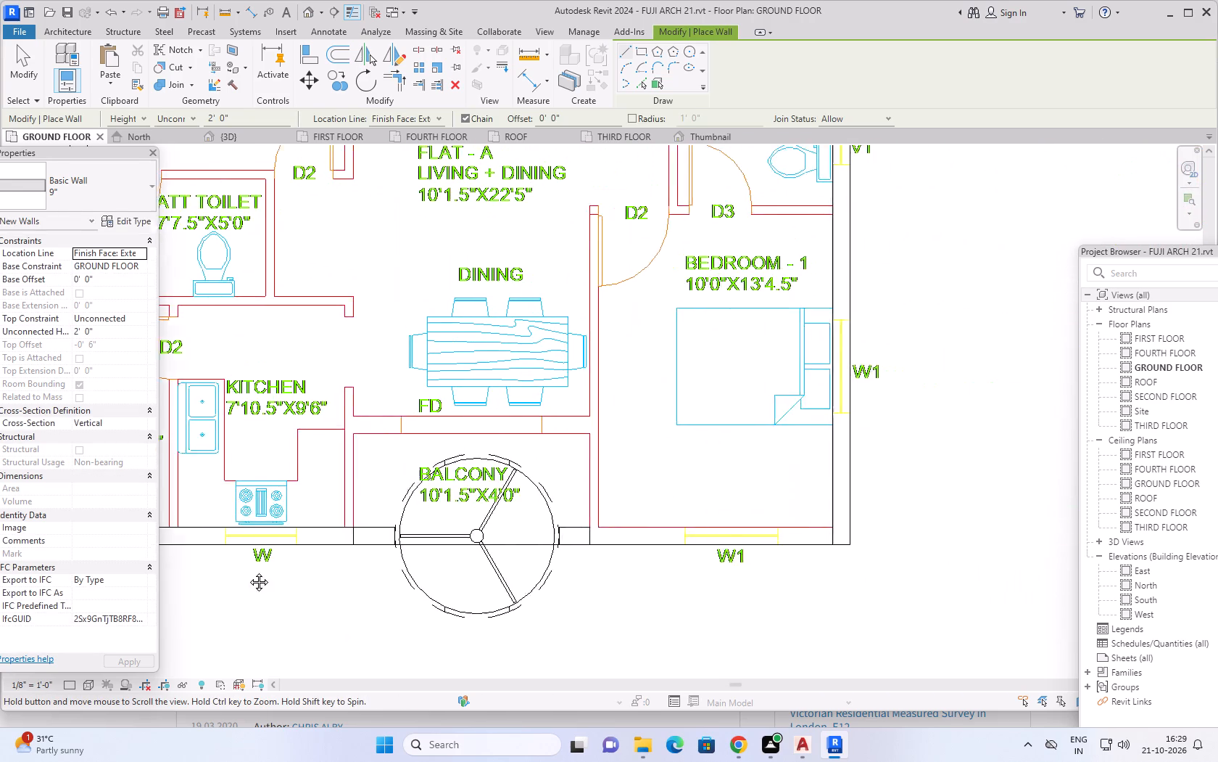
middle_click_drag(248, 571, 163, 568)
scroll(476, 546, "up", 8)
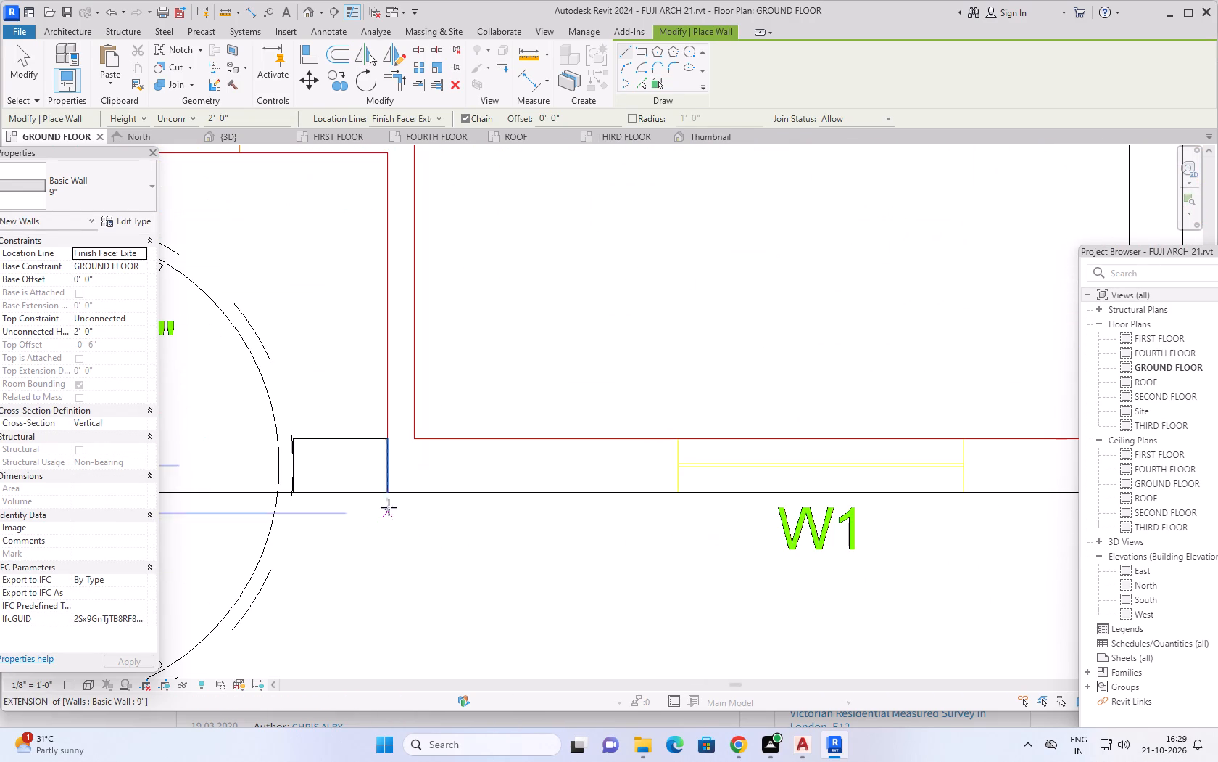
left_click(386, 490)
scroll(821, 520, "down", 7)
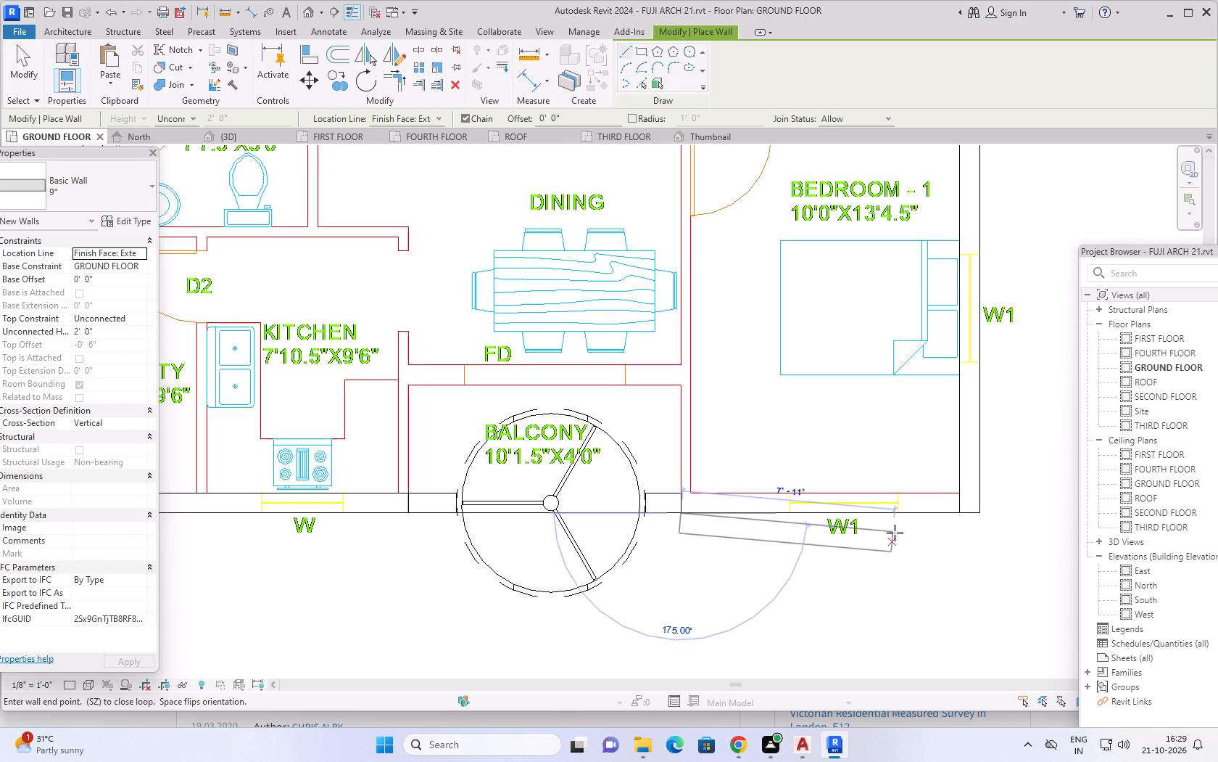
middle_click_drag(892, 533, 563, 552)
scroll(612, 544, "up", 8)
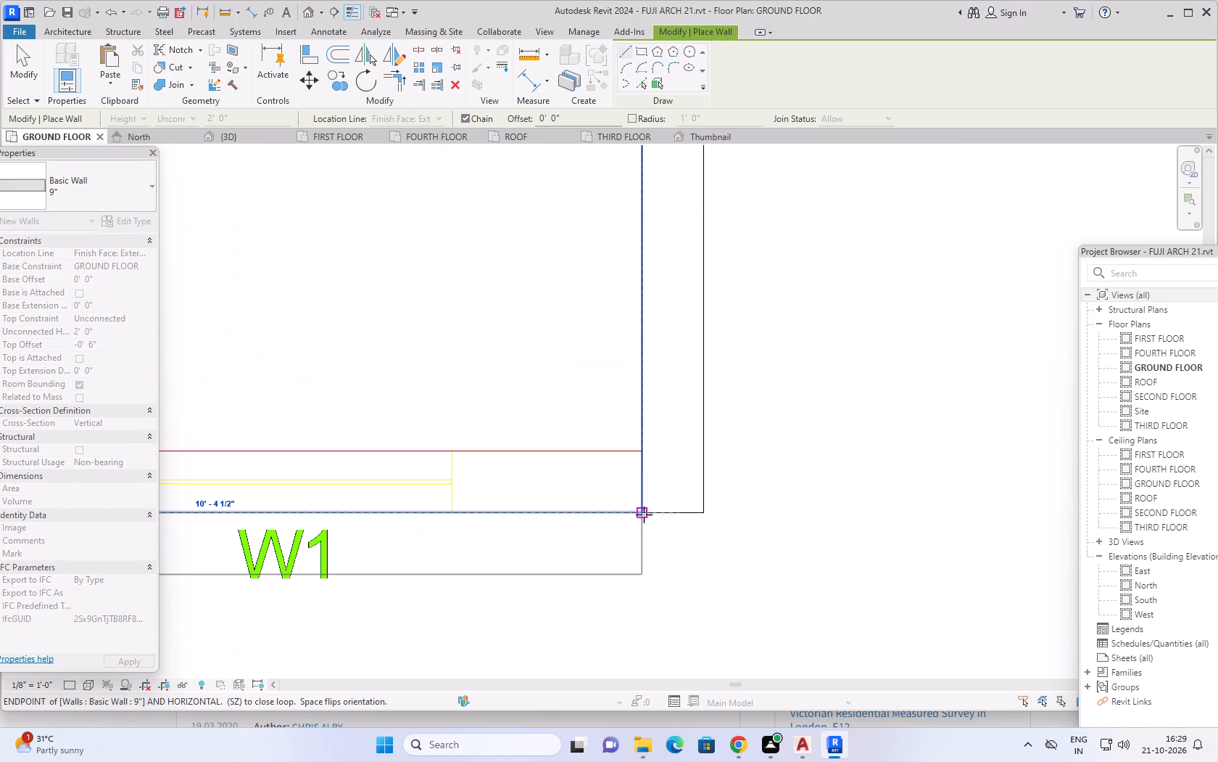
key("space")
left_click(644, 515)
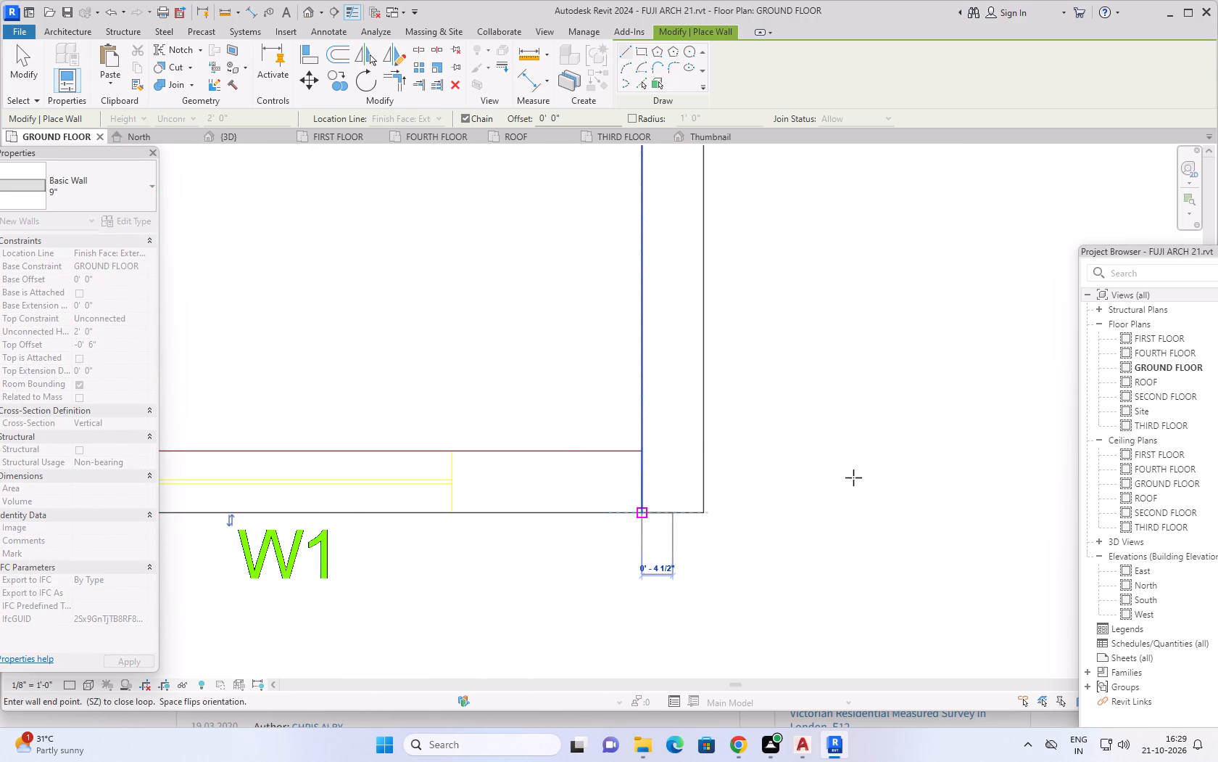
scroll(851, 483, "down", 15)
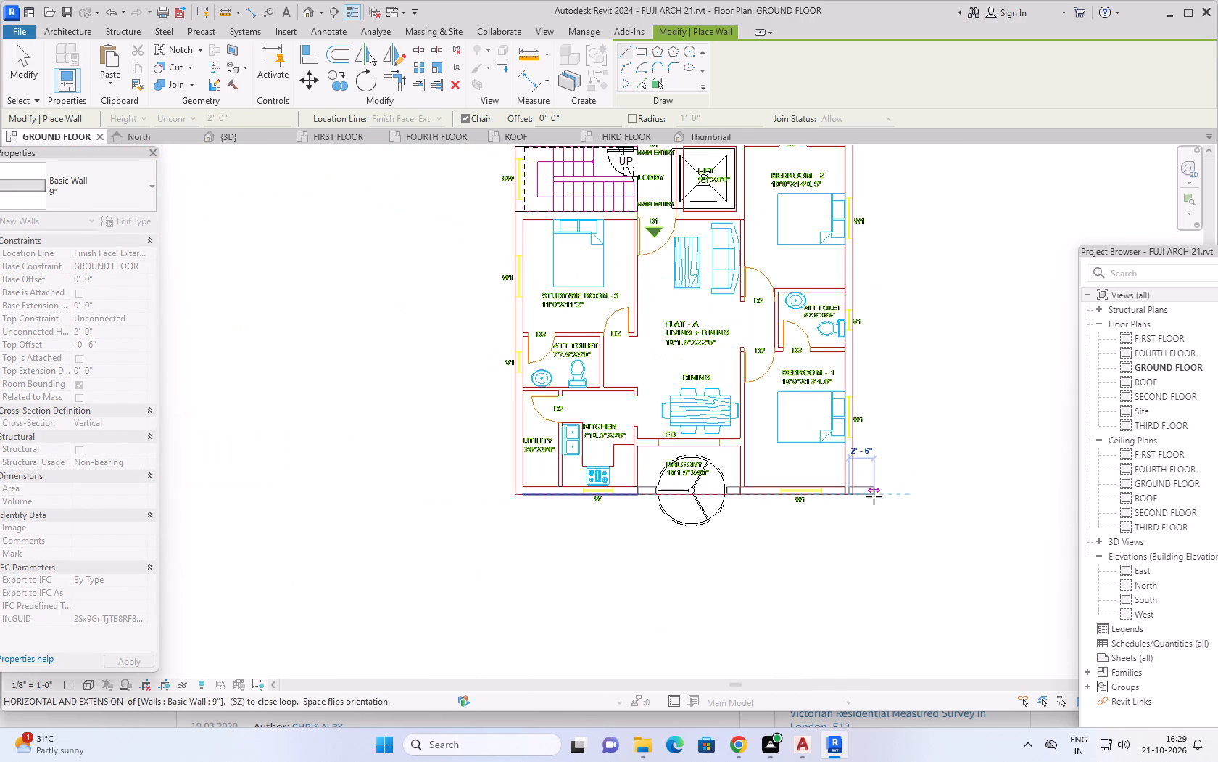
scroll(874, 498, "down", 3)
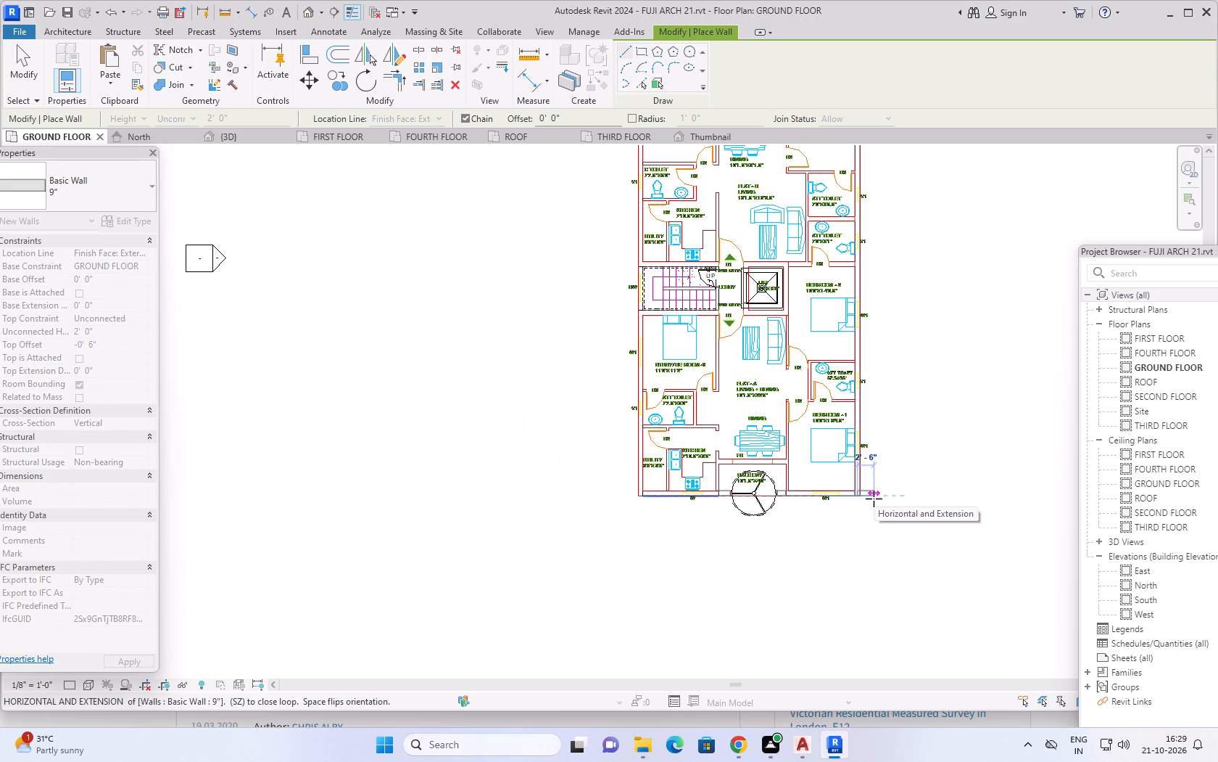
key("Escape")
scroll(874, 500, "down", 10)
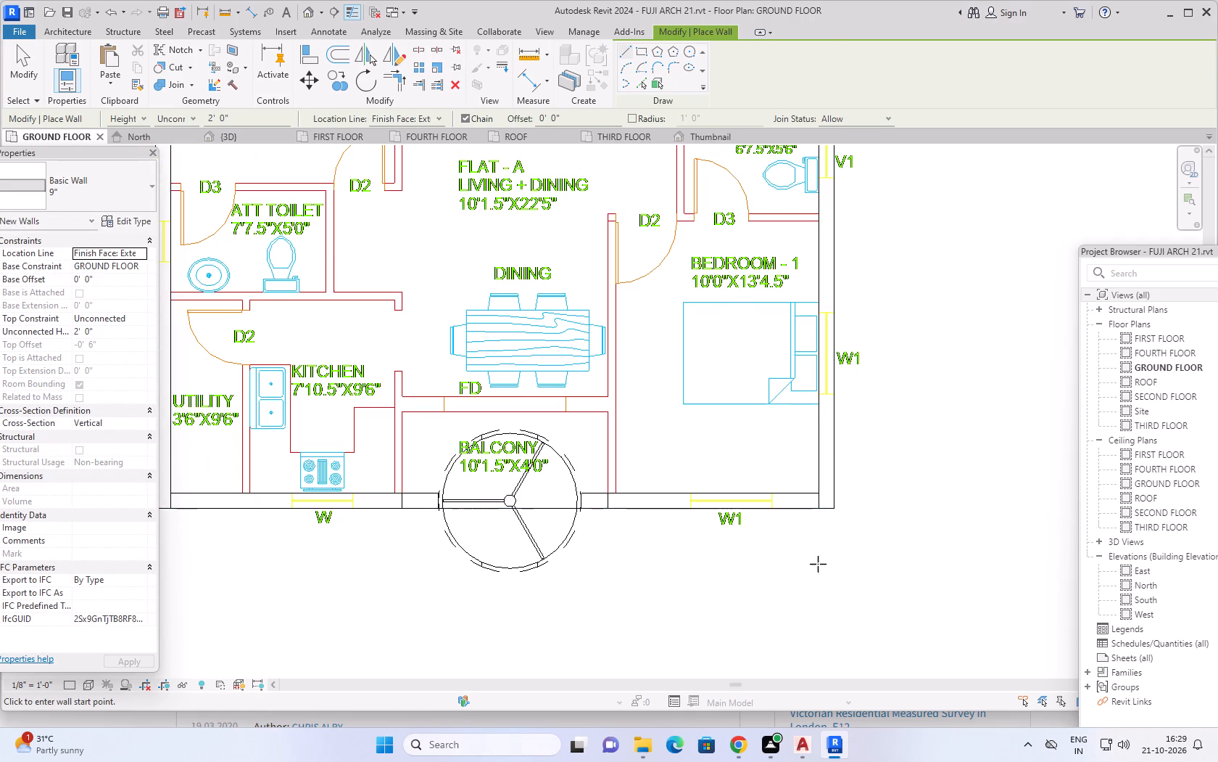
scroll(768, 583, "down", 6)
middle_click_drag(703, 577, 700, 550)
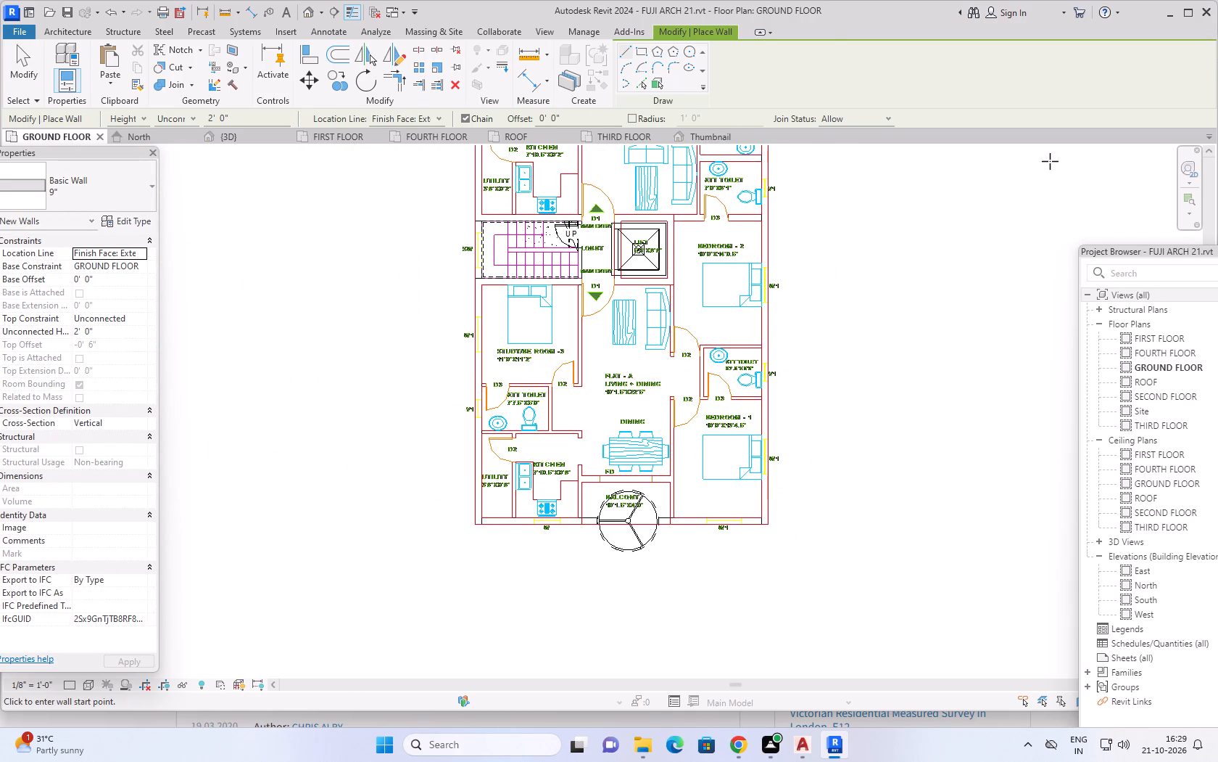
key("Escape")
In the 3D view, set the top constraint of both new ground-floor front walls to Up to level: FIRST FLOOR.
middle_click_drag(948, 294, 920, 286)
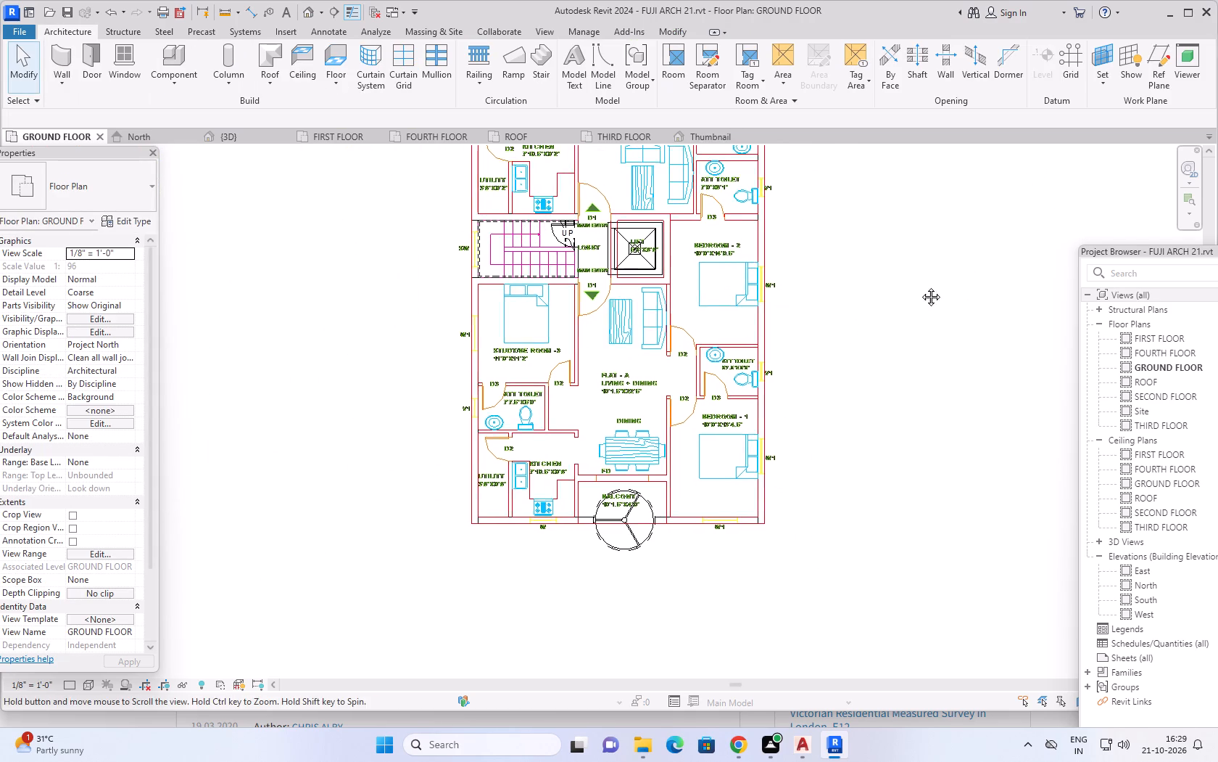
middle_click_drag(920, 286, 890, 274)
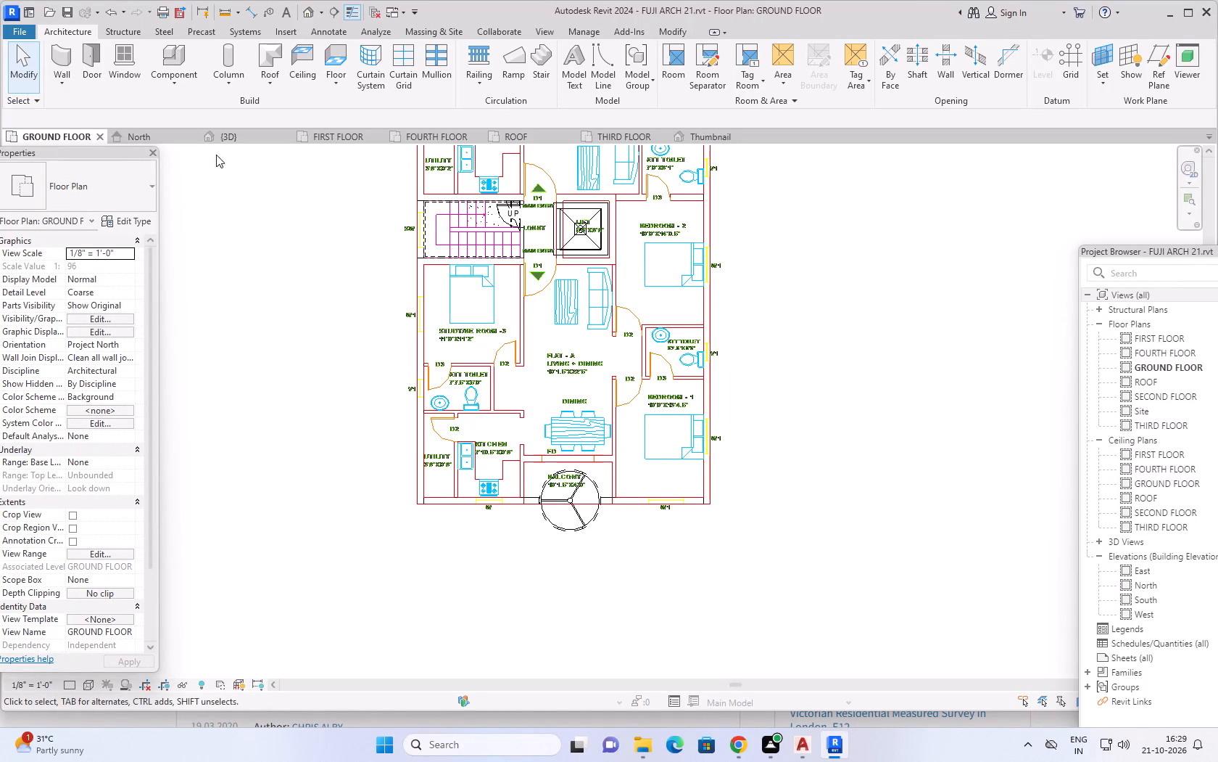
left_click(244, 140)
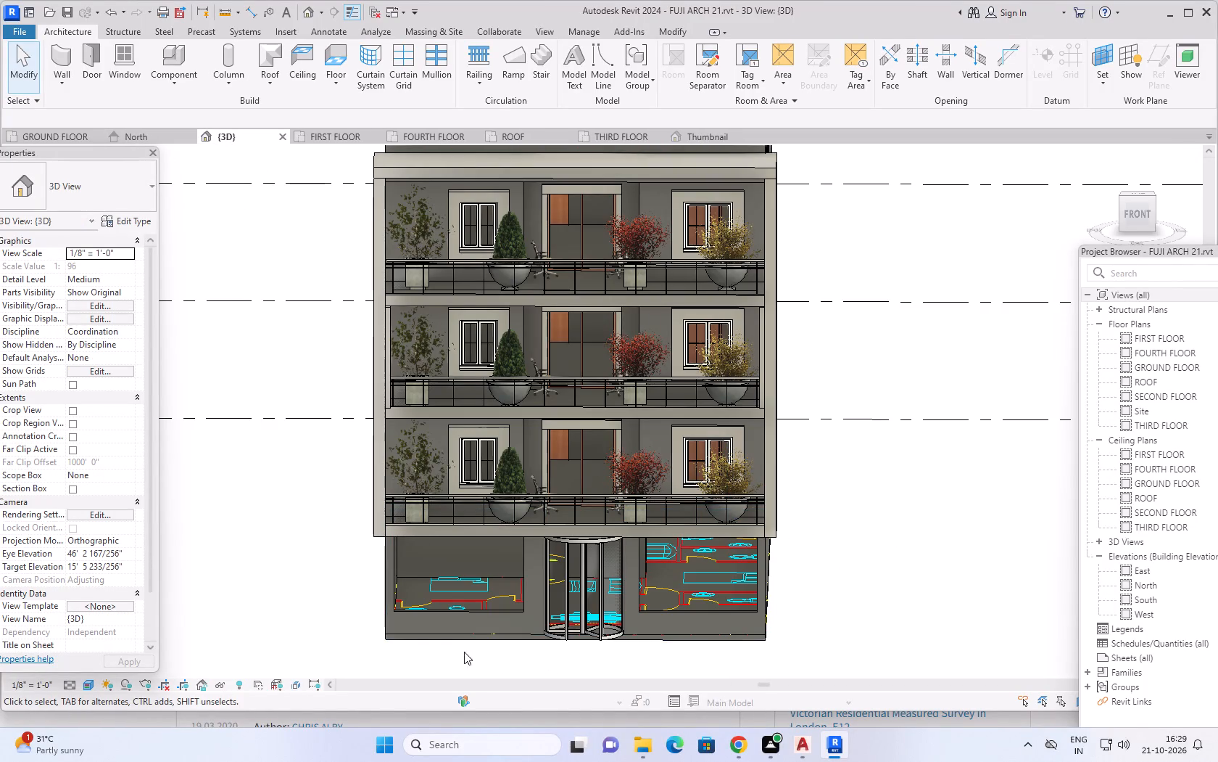
middle_click_drag(376, 626, 461, 536, "shift")
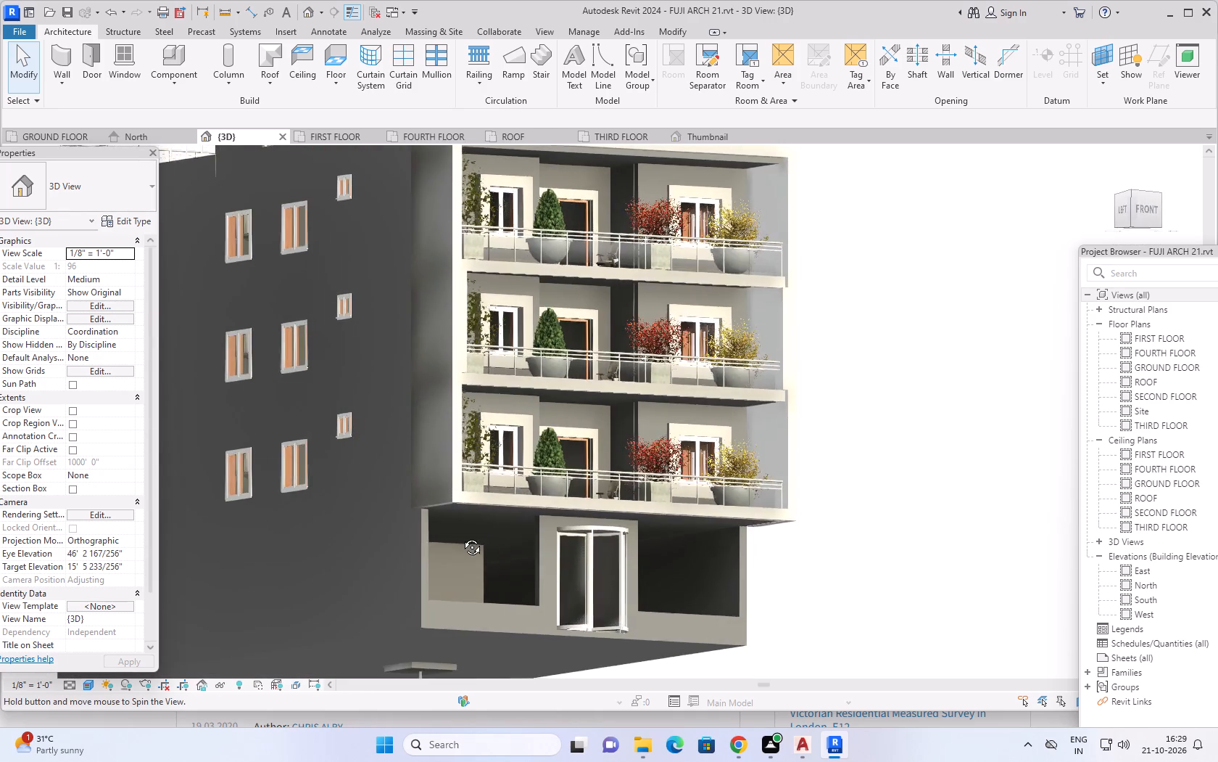
middle_click_drag(461, 536, 341, 625, "shift")
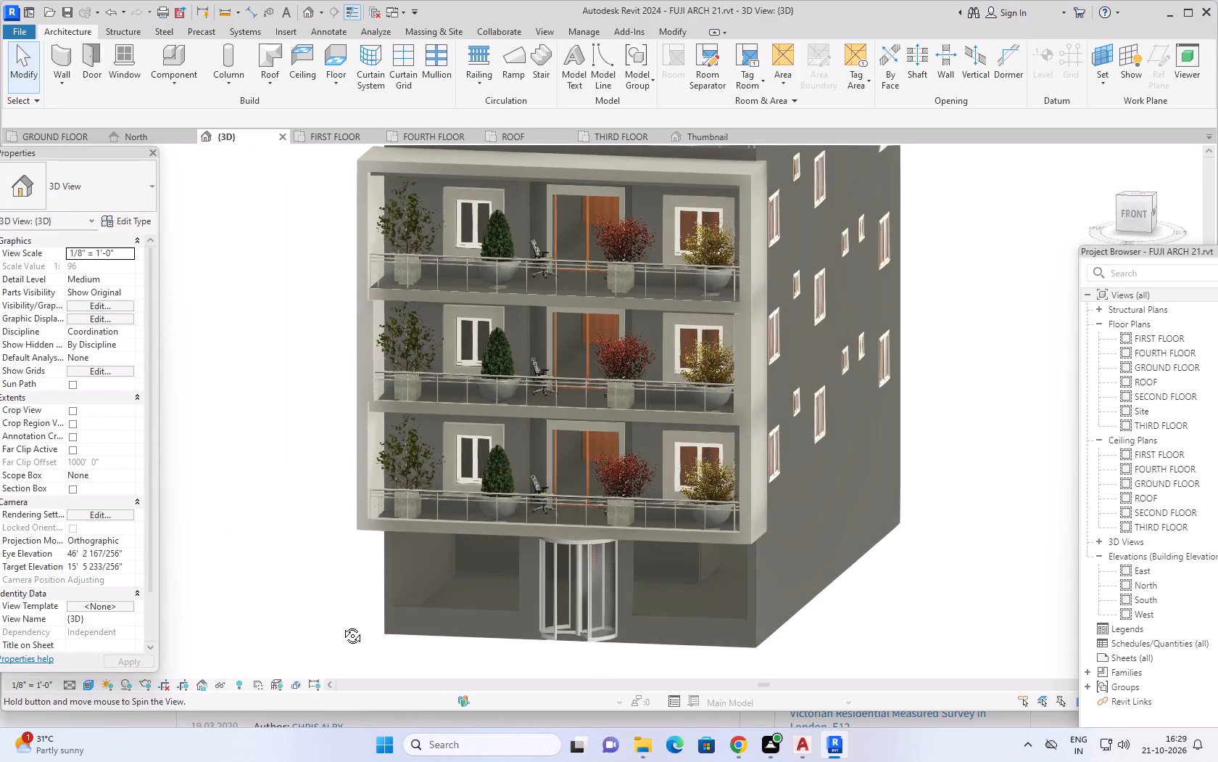
middle_click_drag(341, 625, 341, 626, "shift")
key("Escape")
key("Escape")
left_click(447, 608)
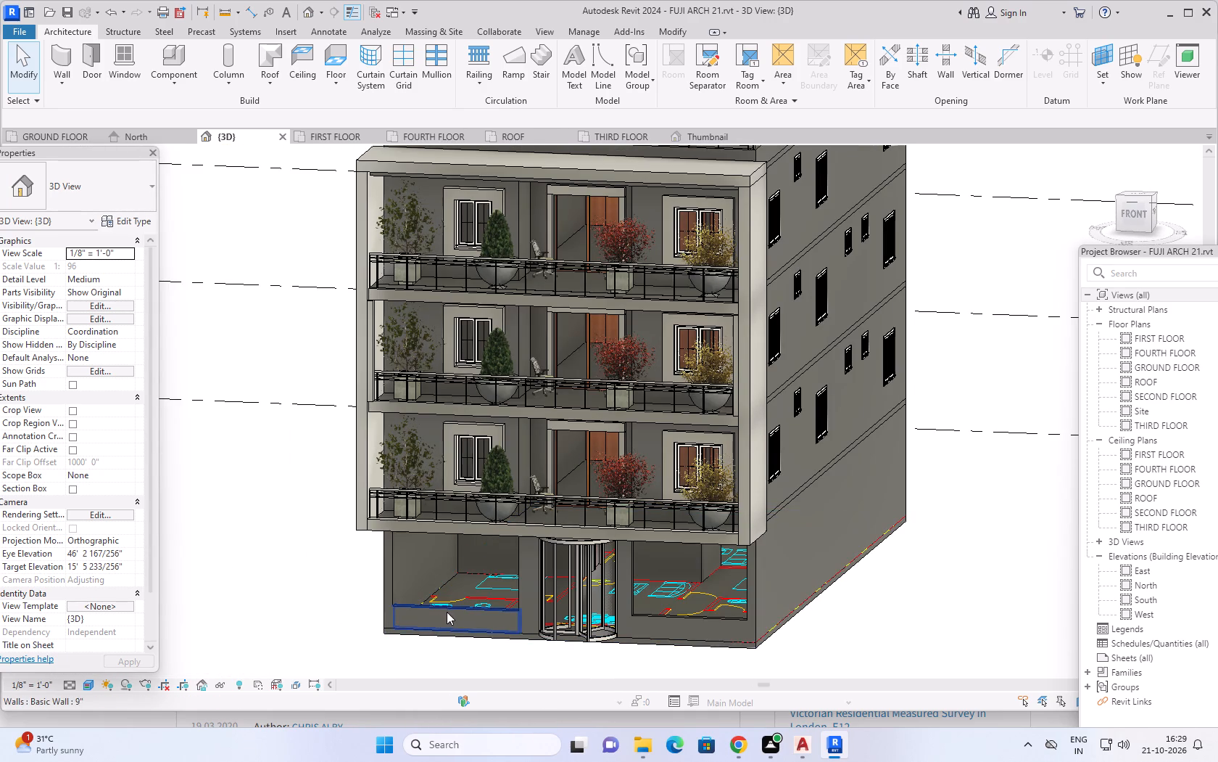
left_click(675, 615, "ctrl")
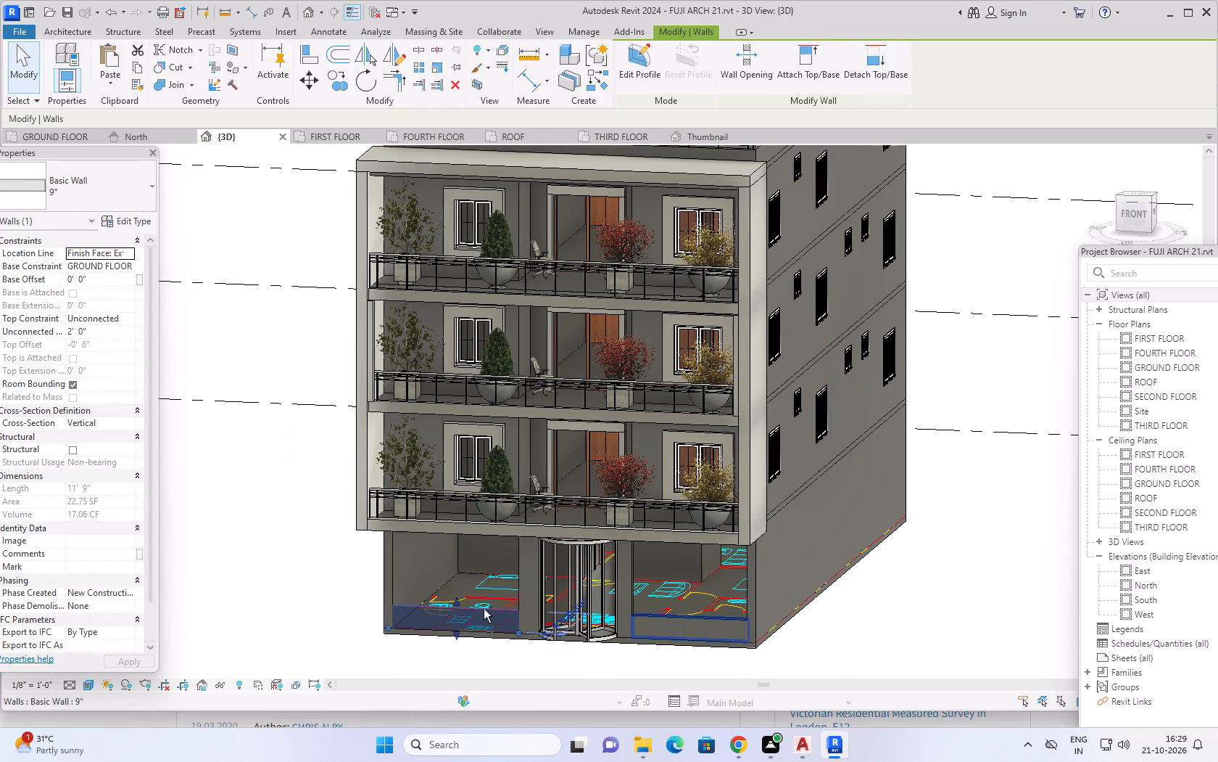
left_click(104, 332)
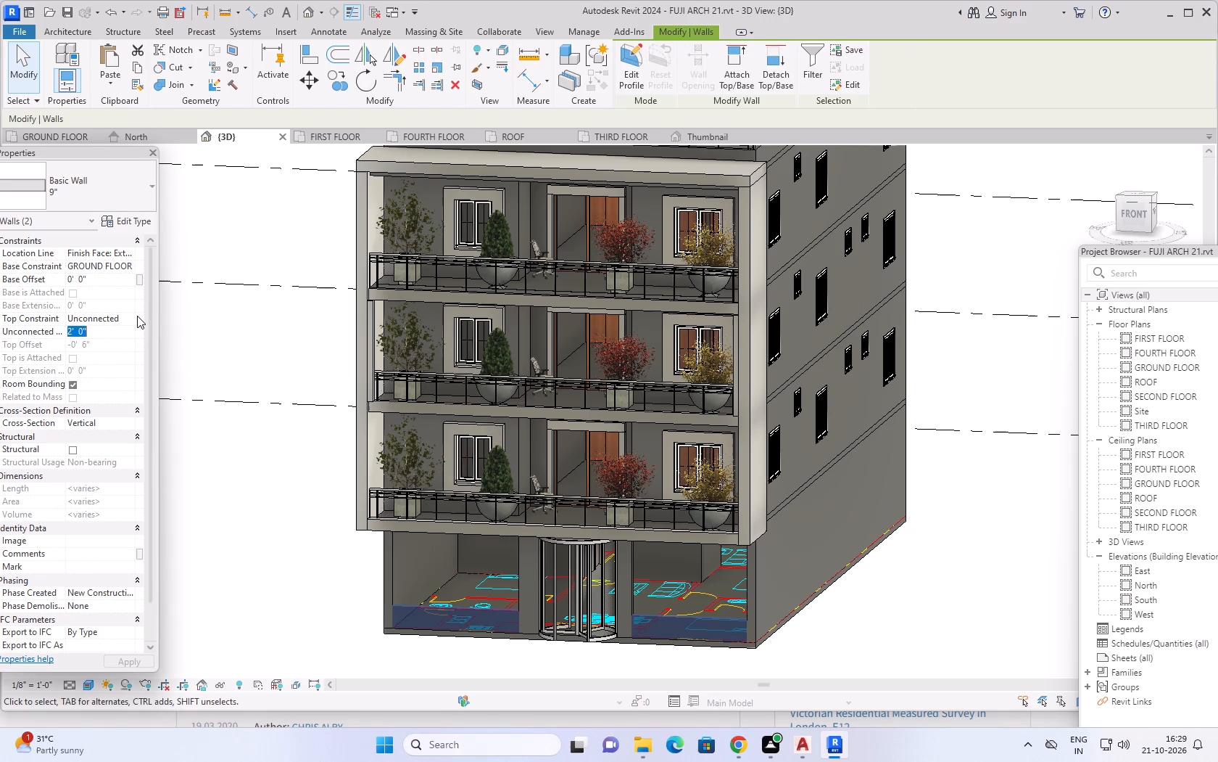
left_click(125, 319)
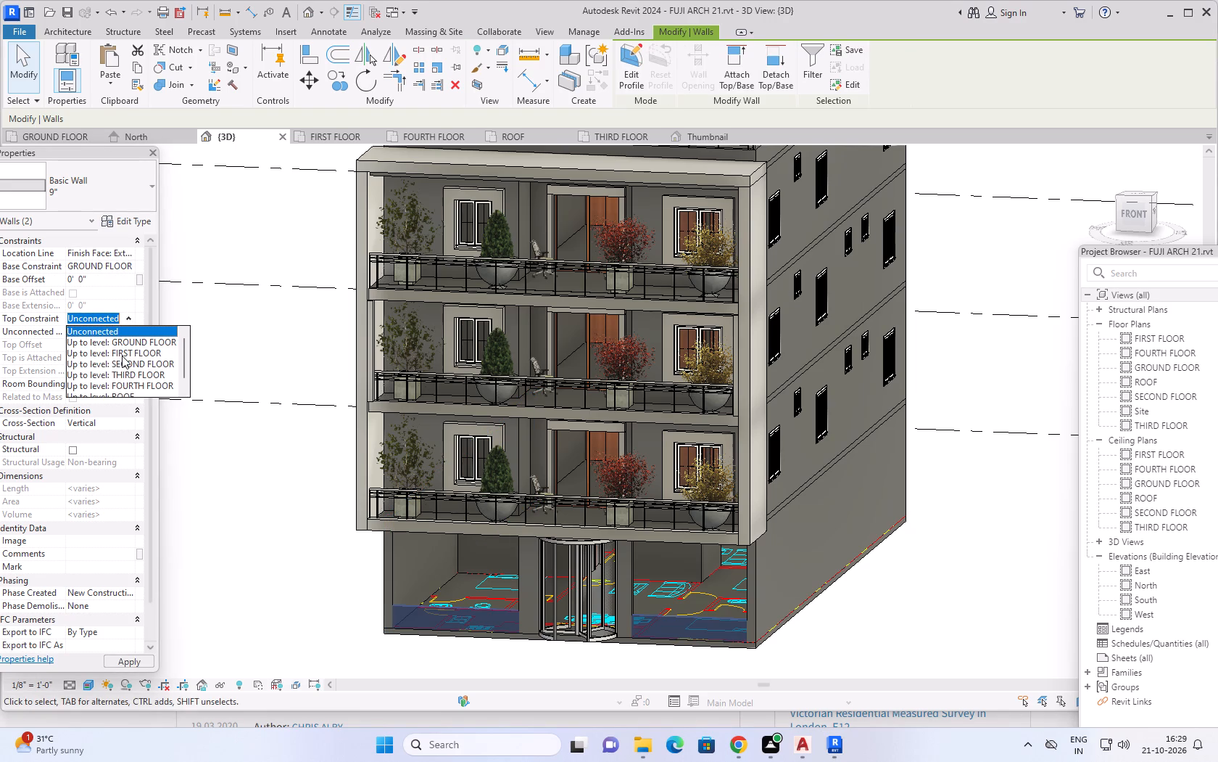
left_click(125, 353)
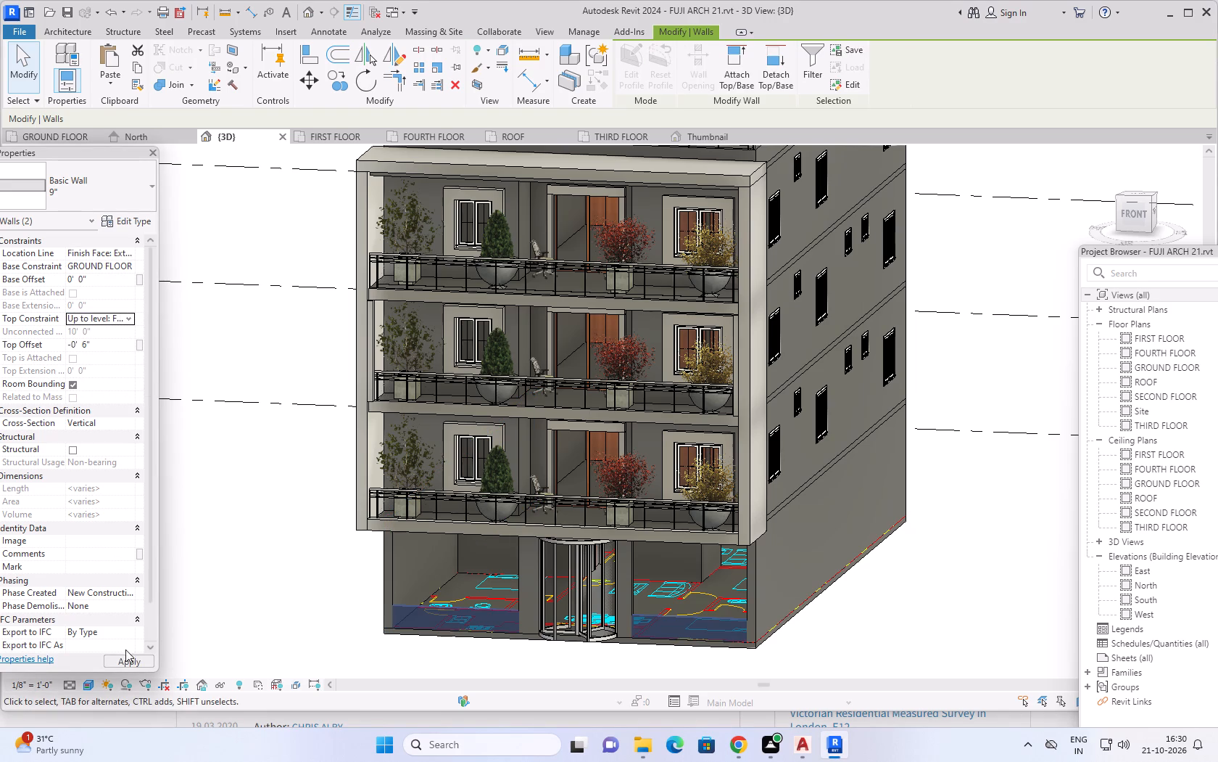
left_click(128, 658)
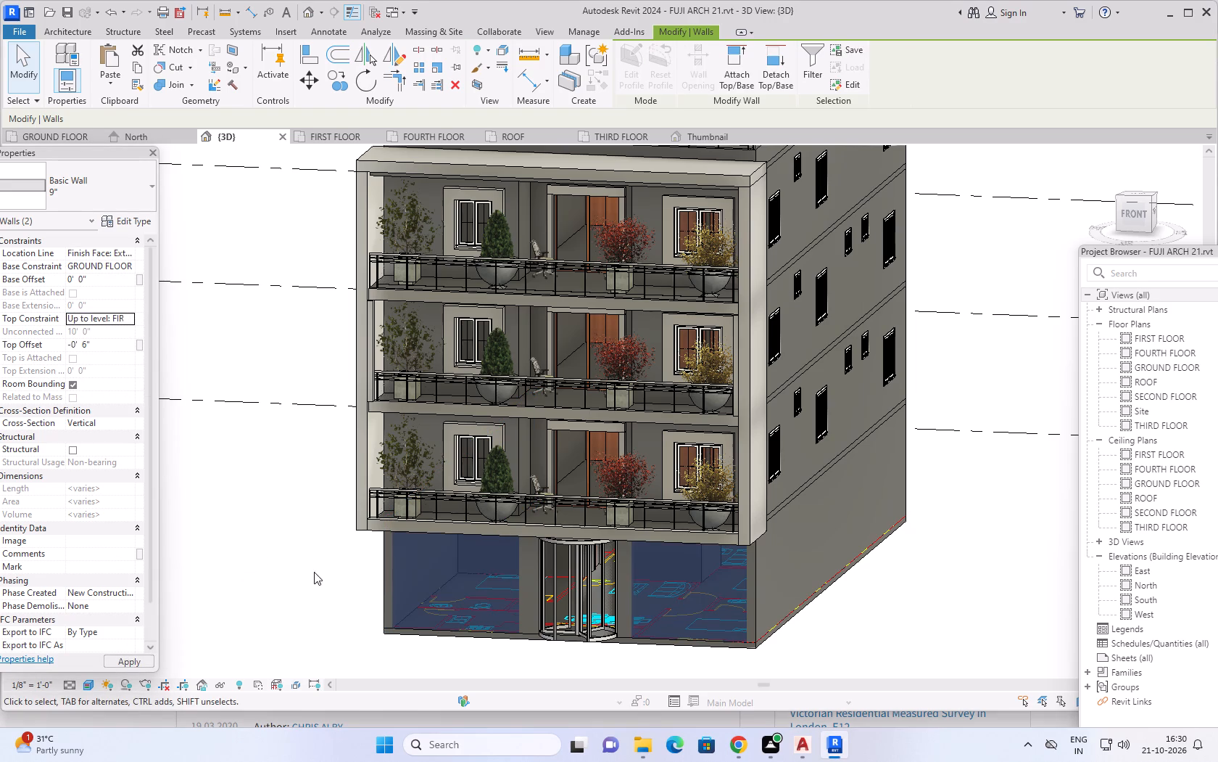
Clear the wall selection and examine the enclosed ground-floor front, side walls, roof and rear of the building in the 3D view.
left_click(315, 558)
scroll(264, 535, "down", 1)
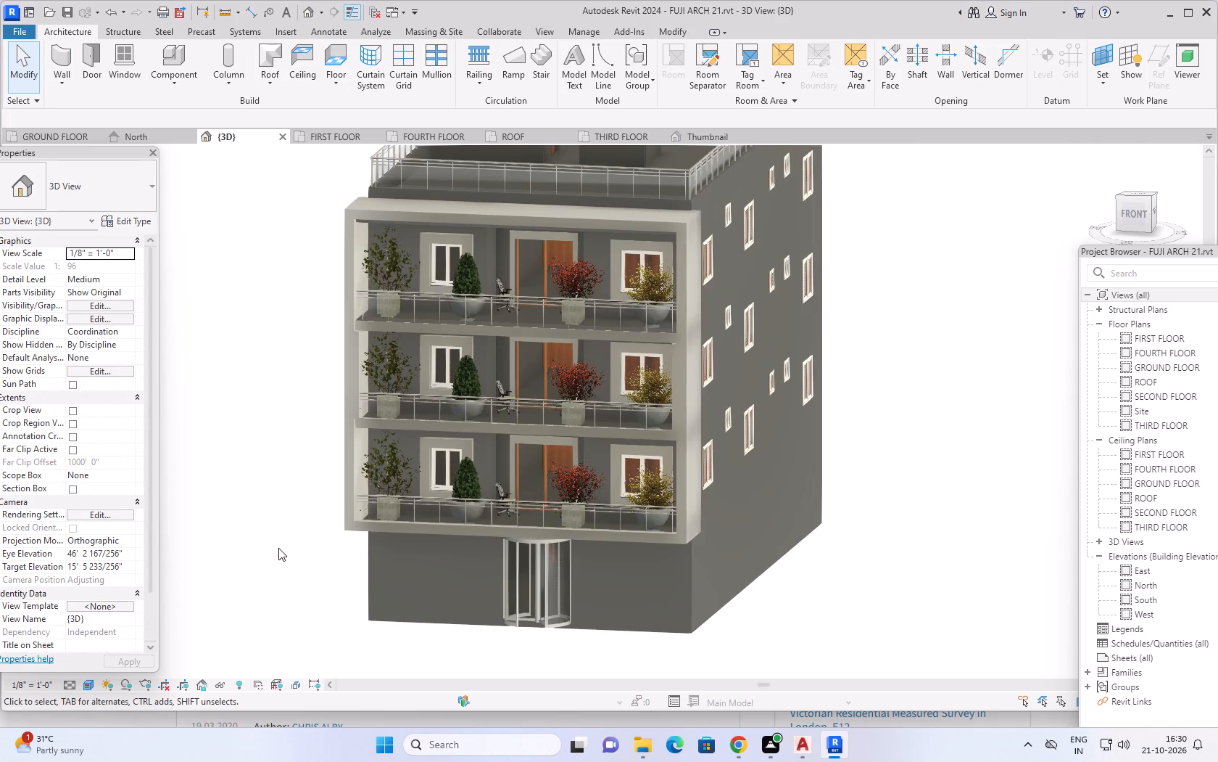
key("Escape")
middle_click_drag(278, 548, 312, 560)
middle_click_drag(278, 550, 324, 552, "shift")
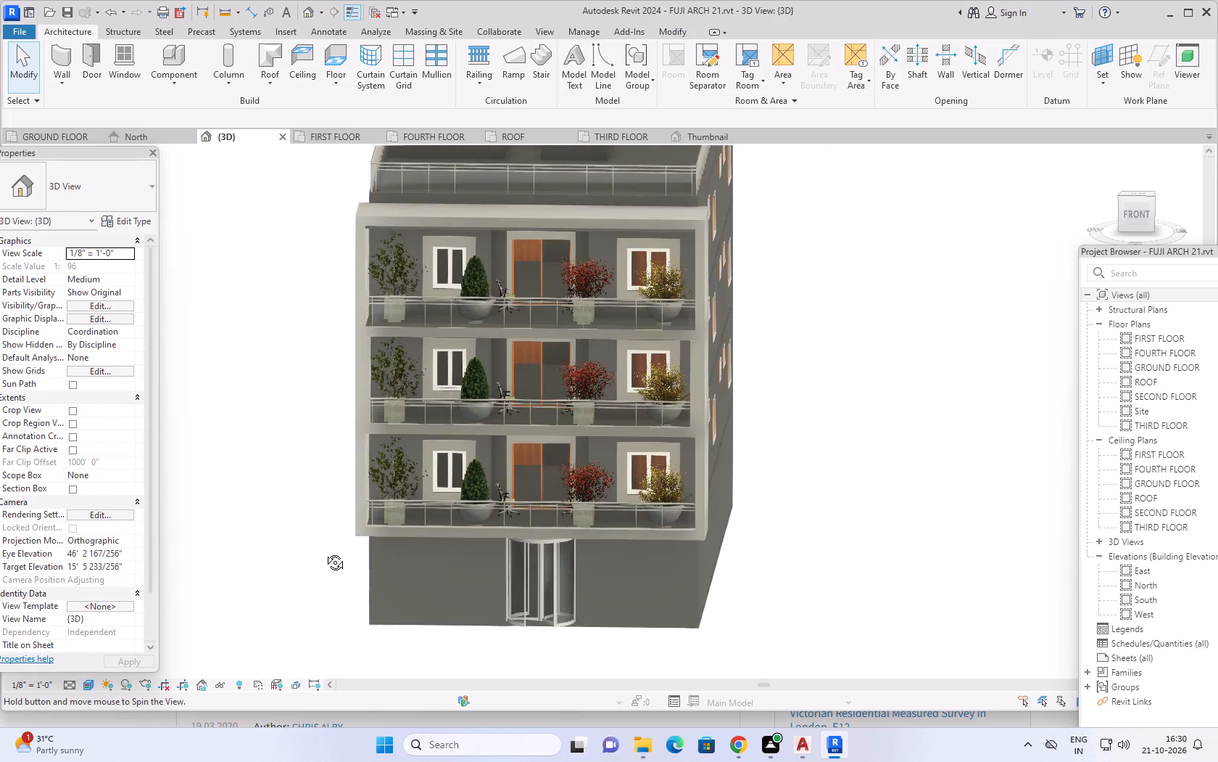
middle_click_drag(324, 552, 307, 583, "shift")
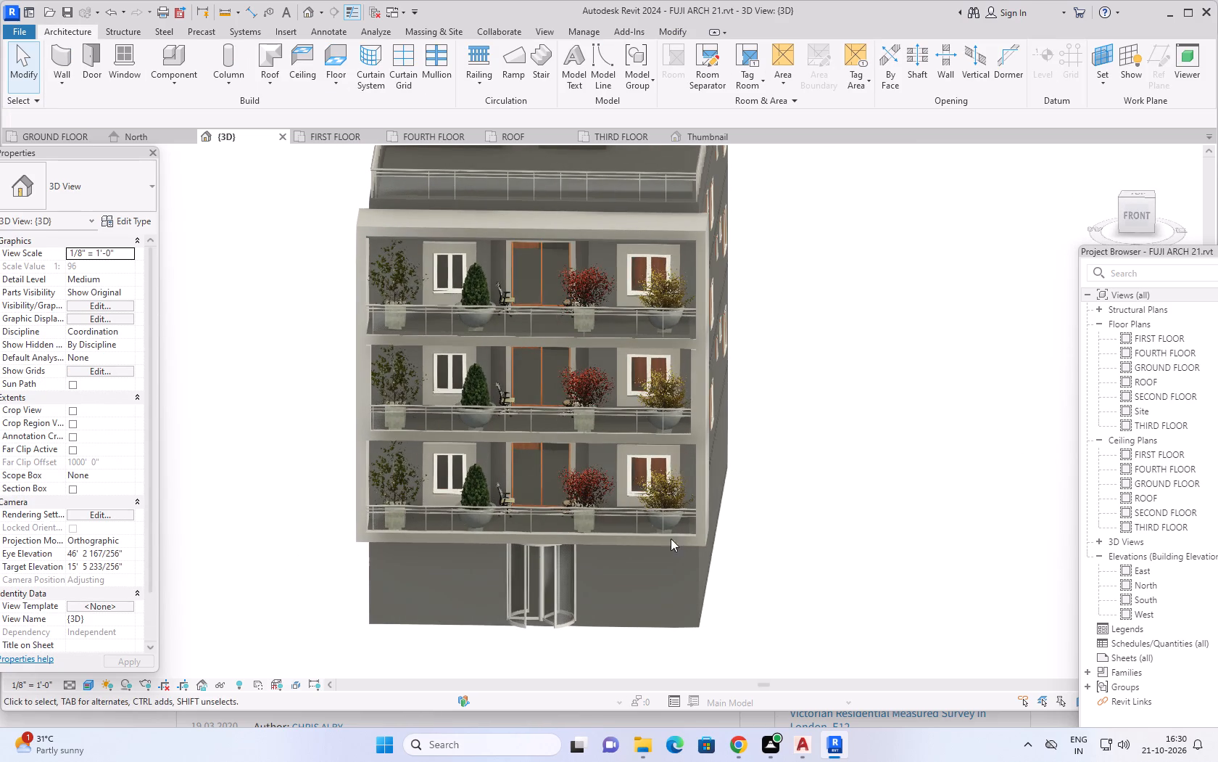
middle_click_drag(818, 451, 840, 359)
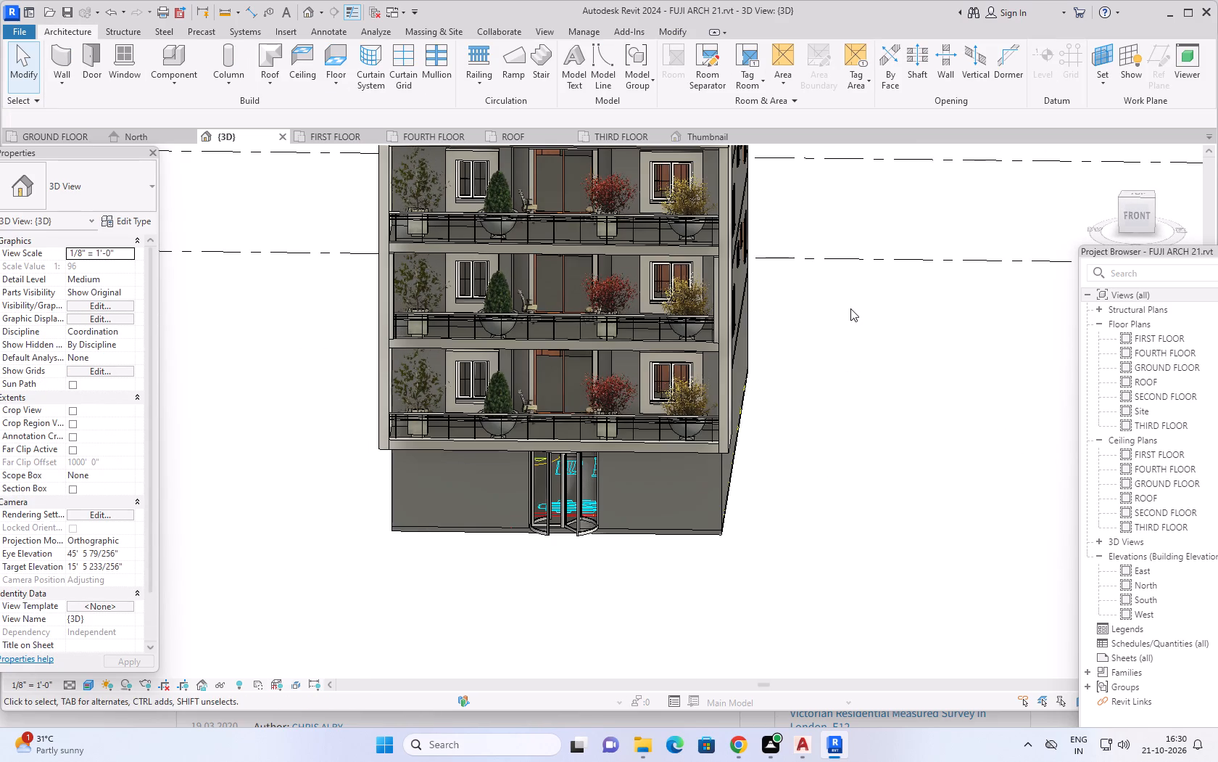
middle_click_drag(839, 304, 867, 543, "shift")
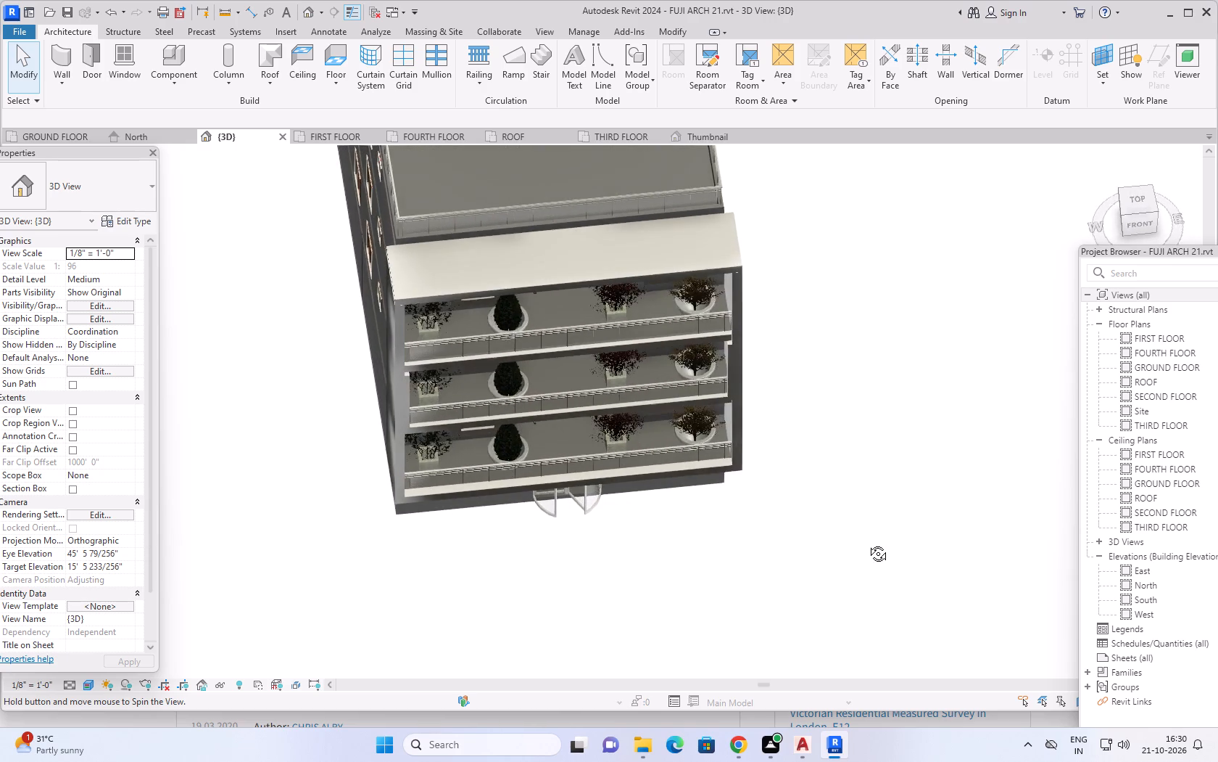
middle_click_drag(867, 543, 689, 557, "shift")
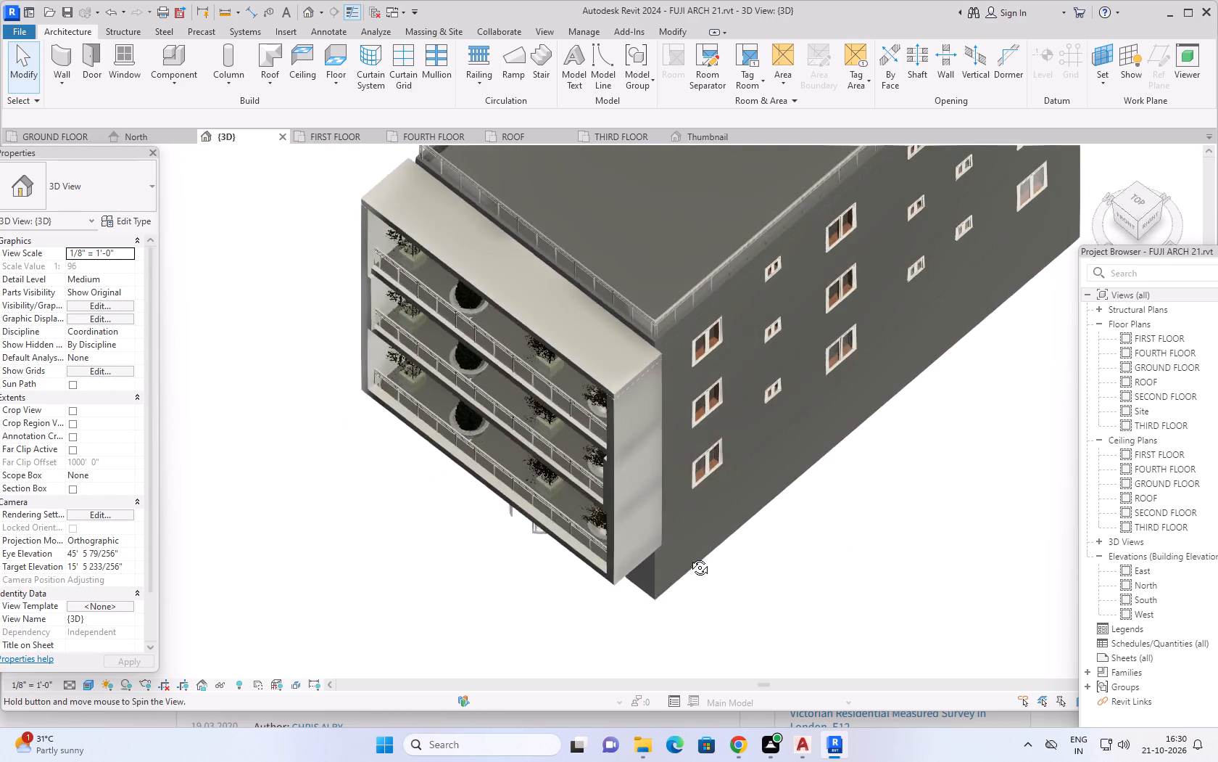
middle_click_drag(689, 557, 416, 478, "shift")
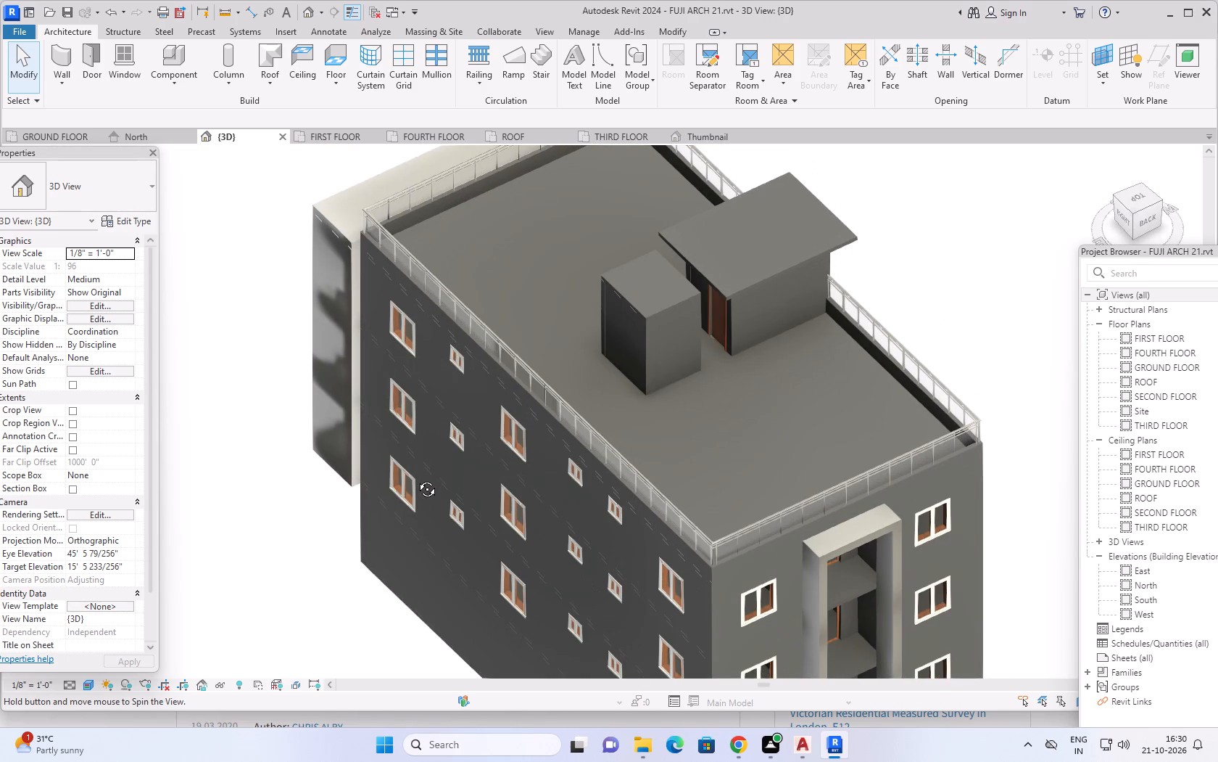
middle_click_drag(416, 478, 703, 446, "shift")
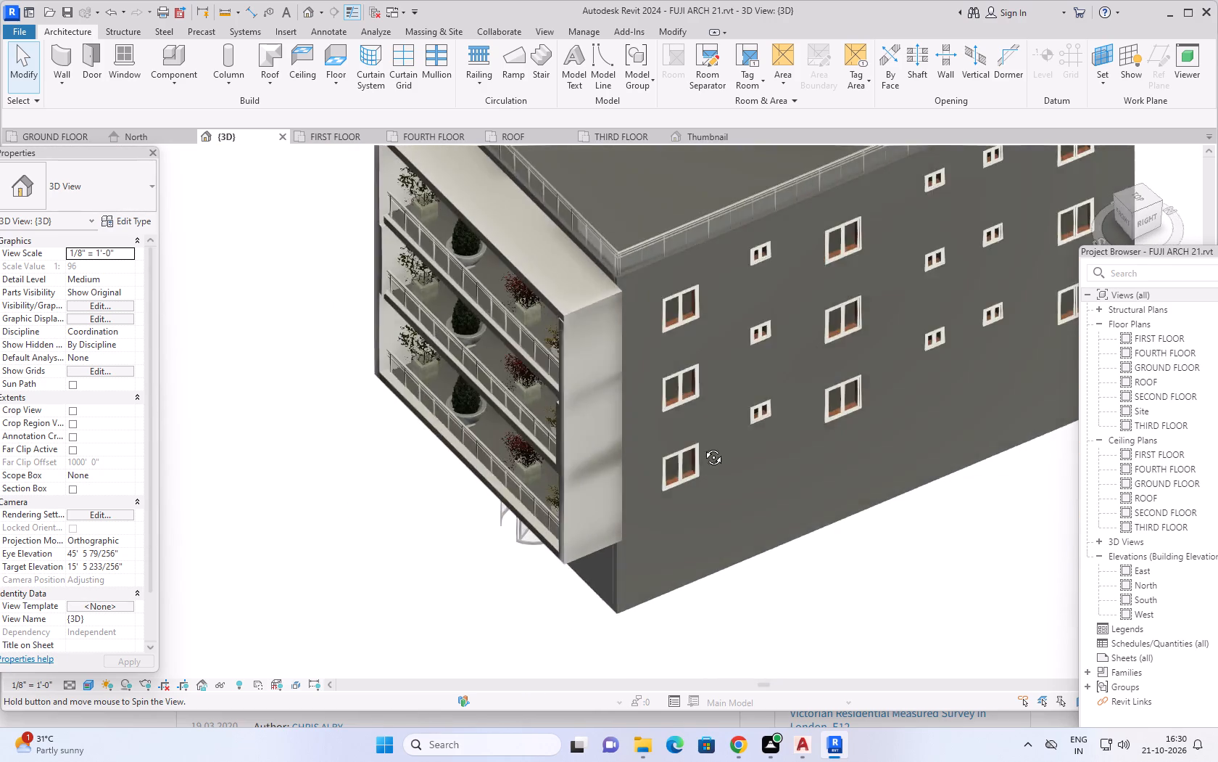
middle_click_drag(703, 446, 838, 372, "shift")
middle_click_drag(753, 541, 808, 573)
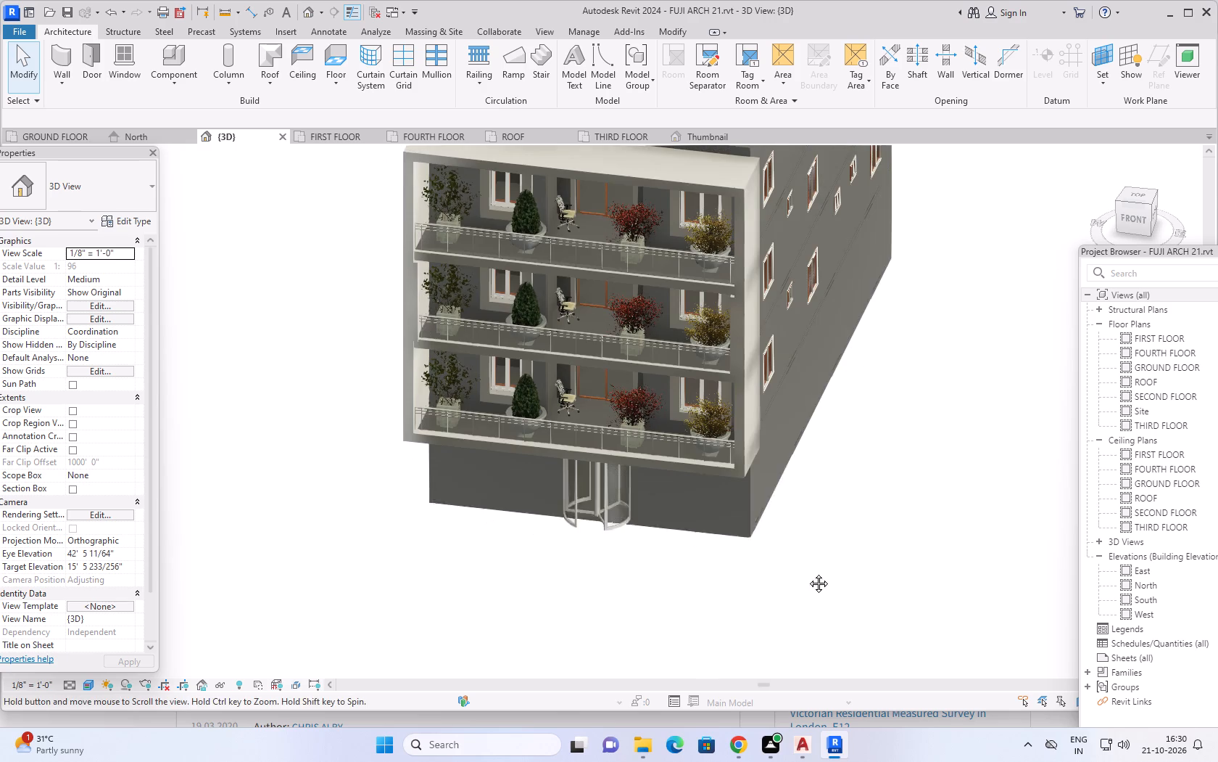
middle_click_drag(808, 573, 828, 589)
middle_click_drag(850, 549, 924, 463, "shift")
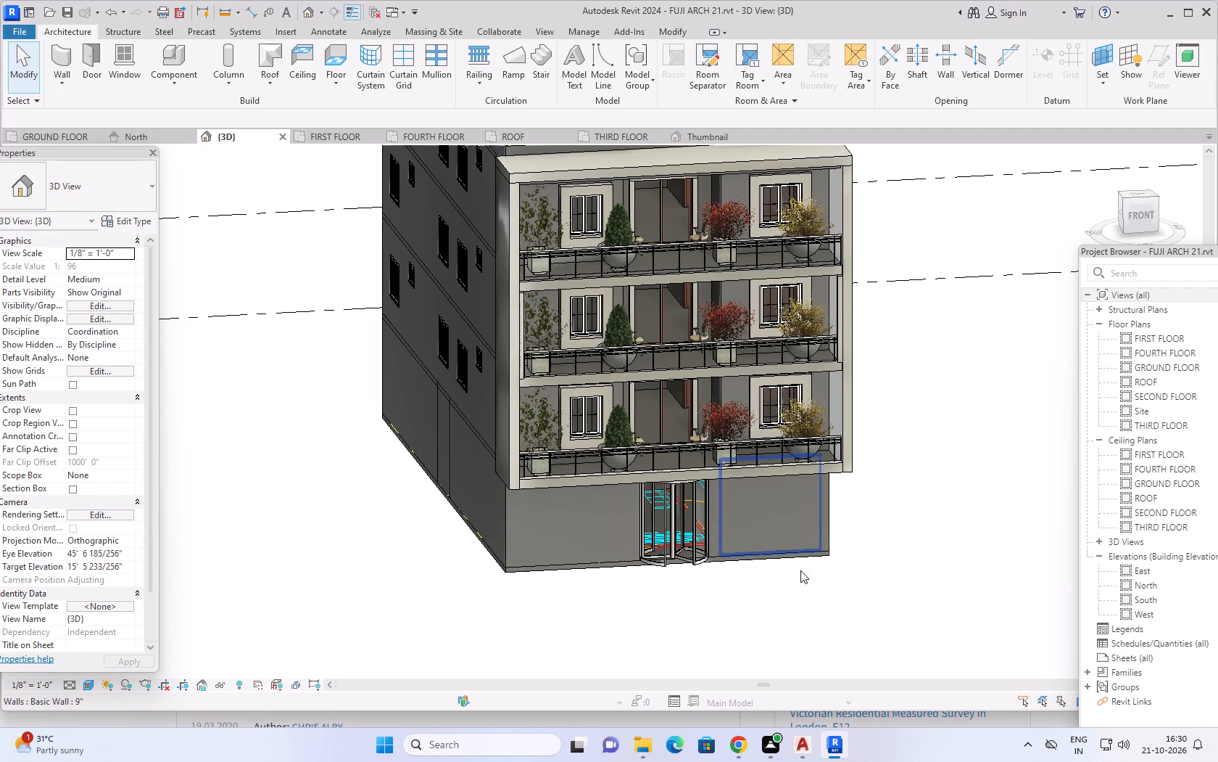
middle_click_drag(874, 593, 829, 590)
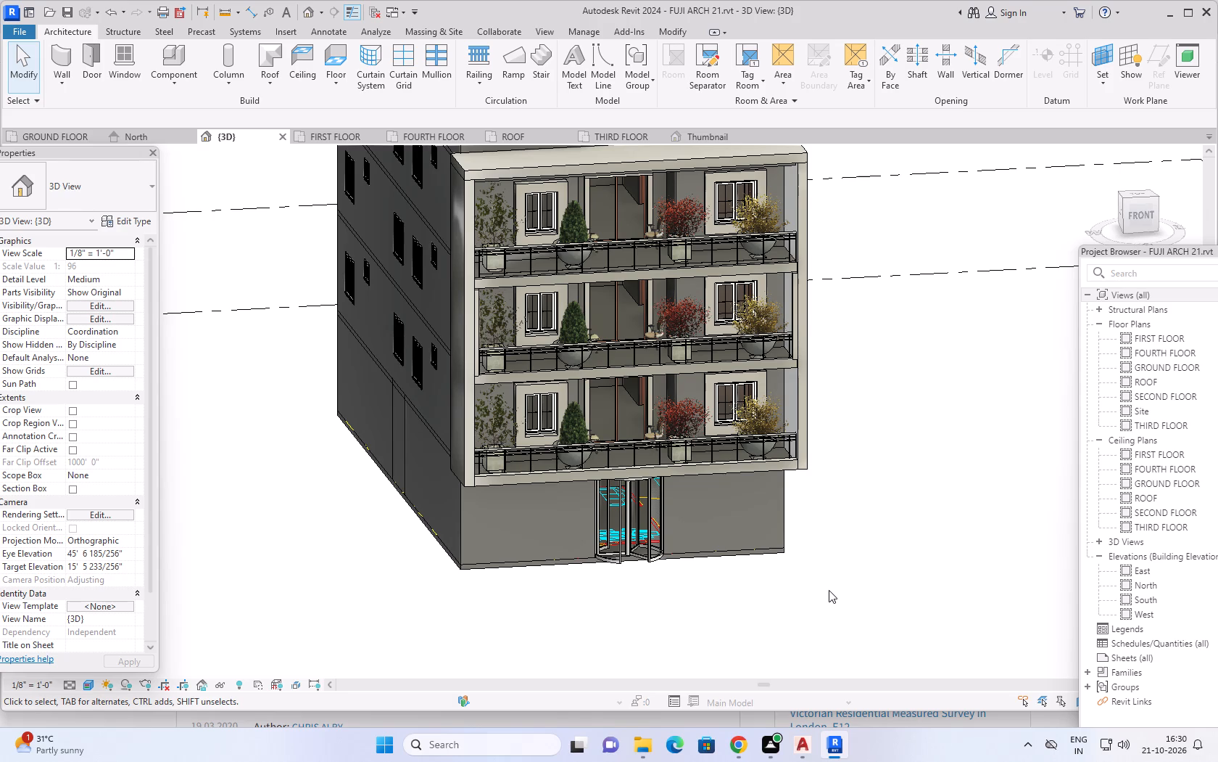
Inspect the three furnished front balconies up close and the overall facade with the ground-floor entrance from several angles.
scroll(674, 572, "up", 4)
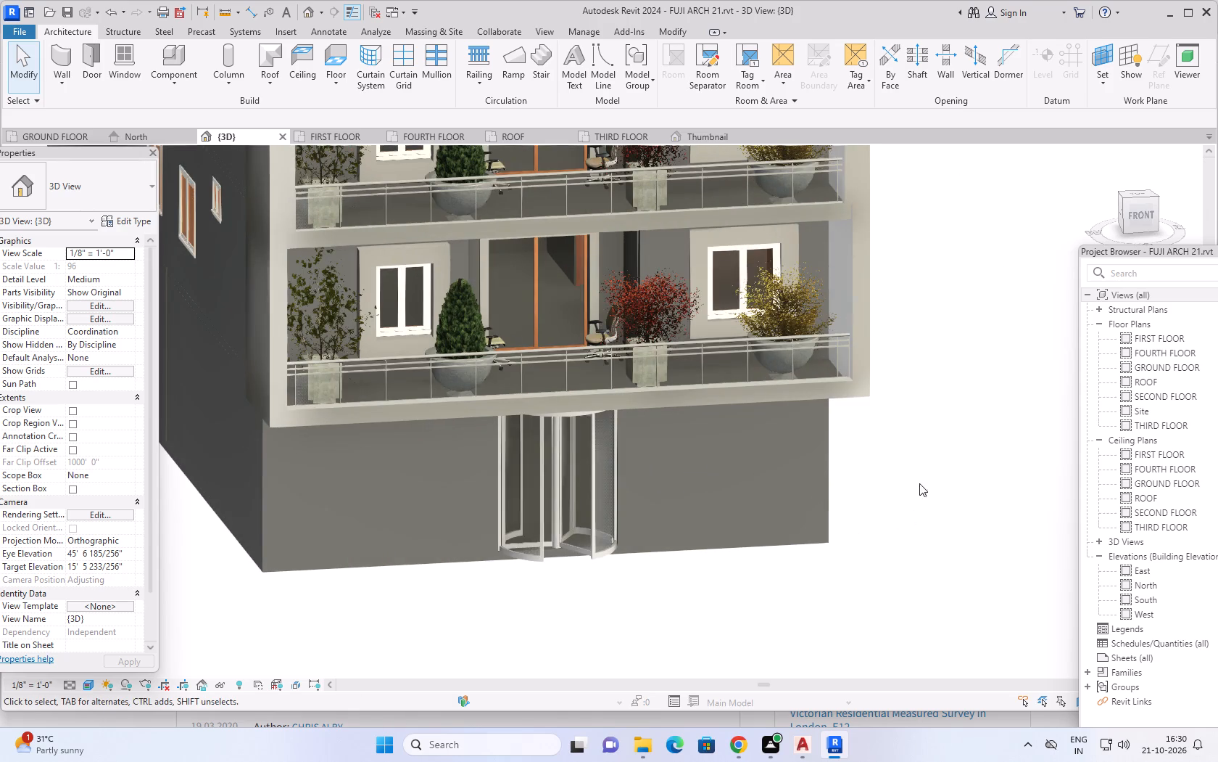
middle_click_drag(919, 482, 958, 607)
middle_click_drag(958, 443, 963, 529)
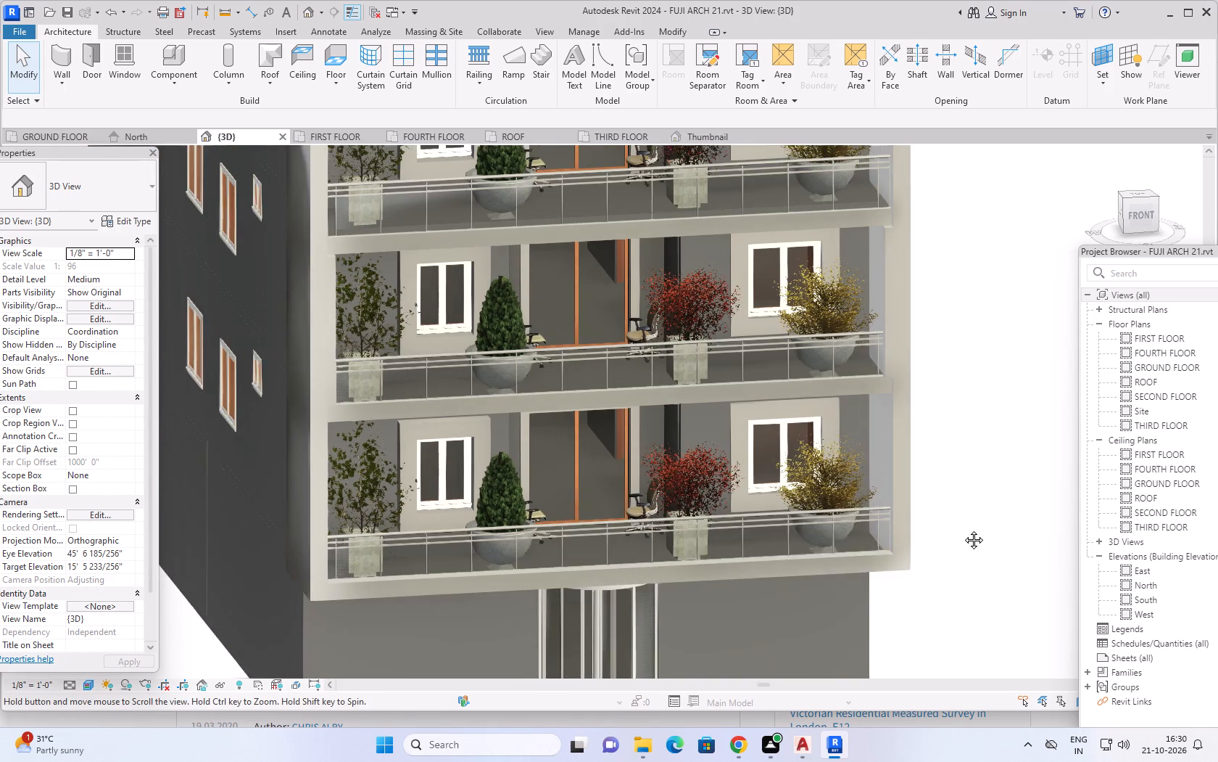
middle_click_drag(963, 529, 964, 533)
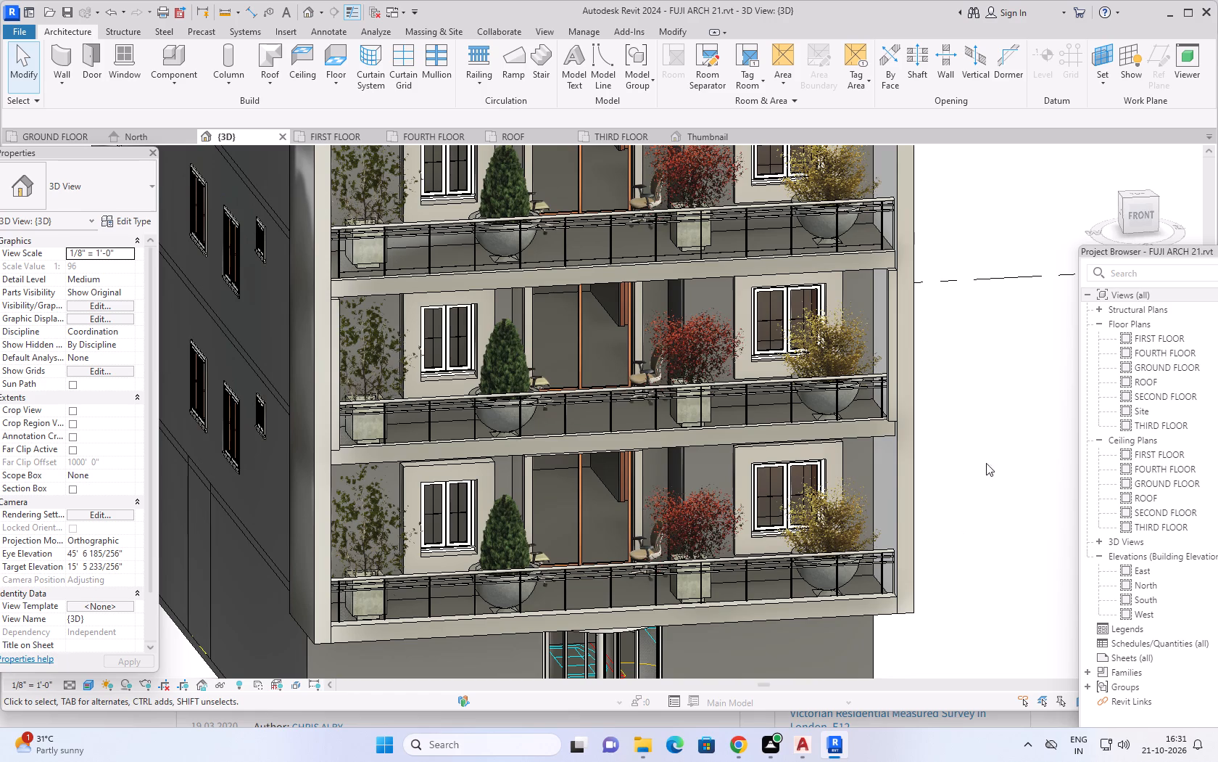
scroll(964, 403, "down", 4)
middle_click_drag(964, 324, 940, 372)
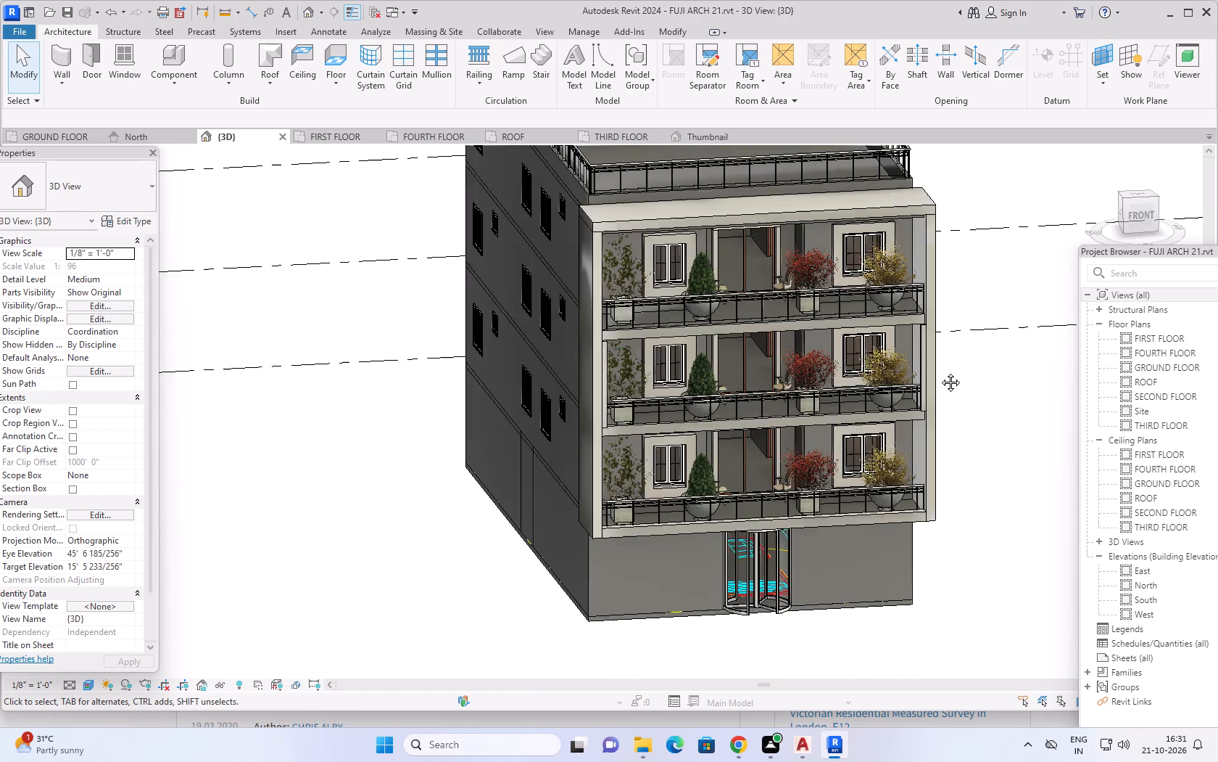
middle_click_drag(940, 372, 923, 401)
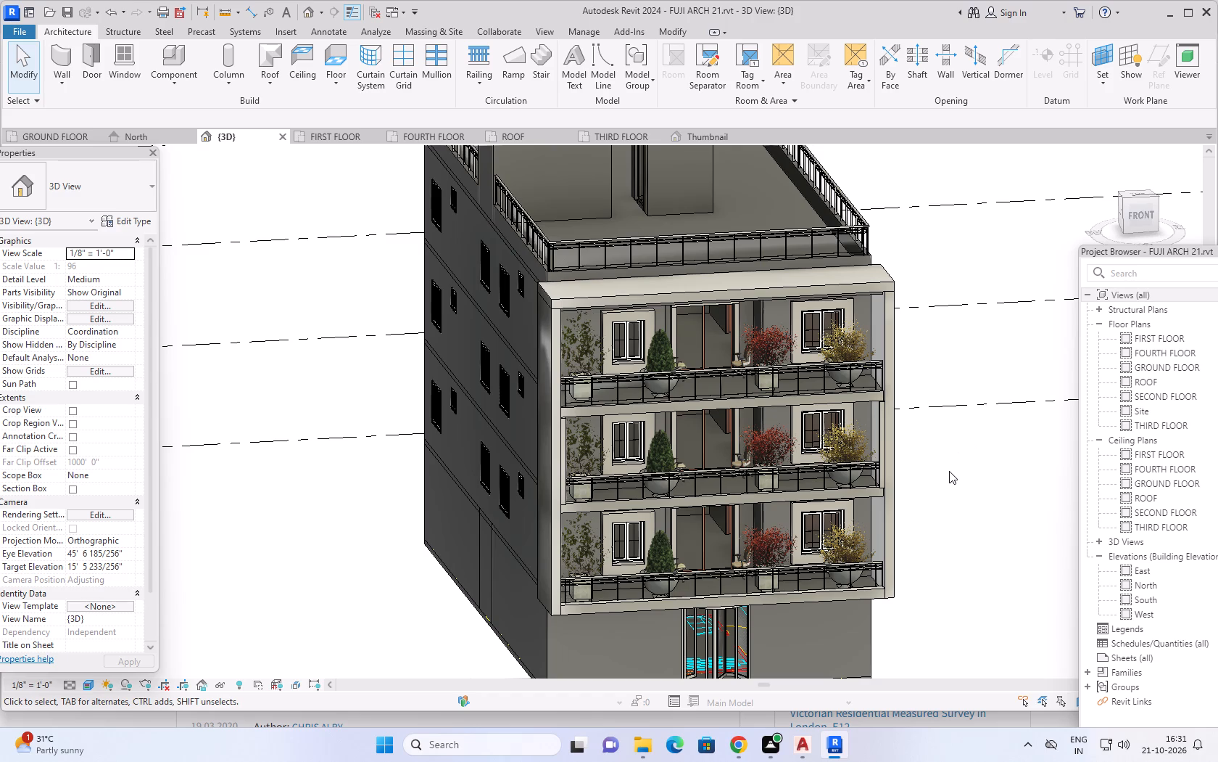
middle_click_drag(962, 508, 962, 445)
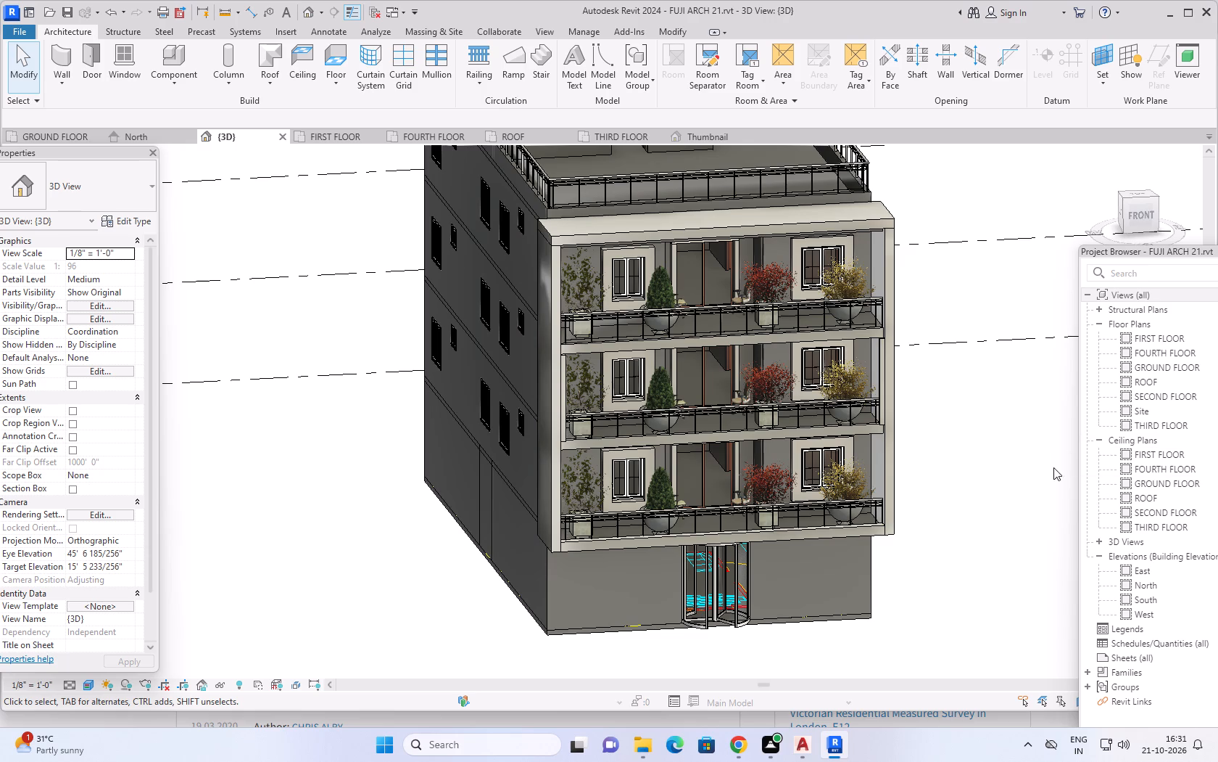
scroll(1039, 504, "down", 1)
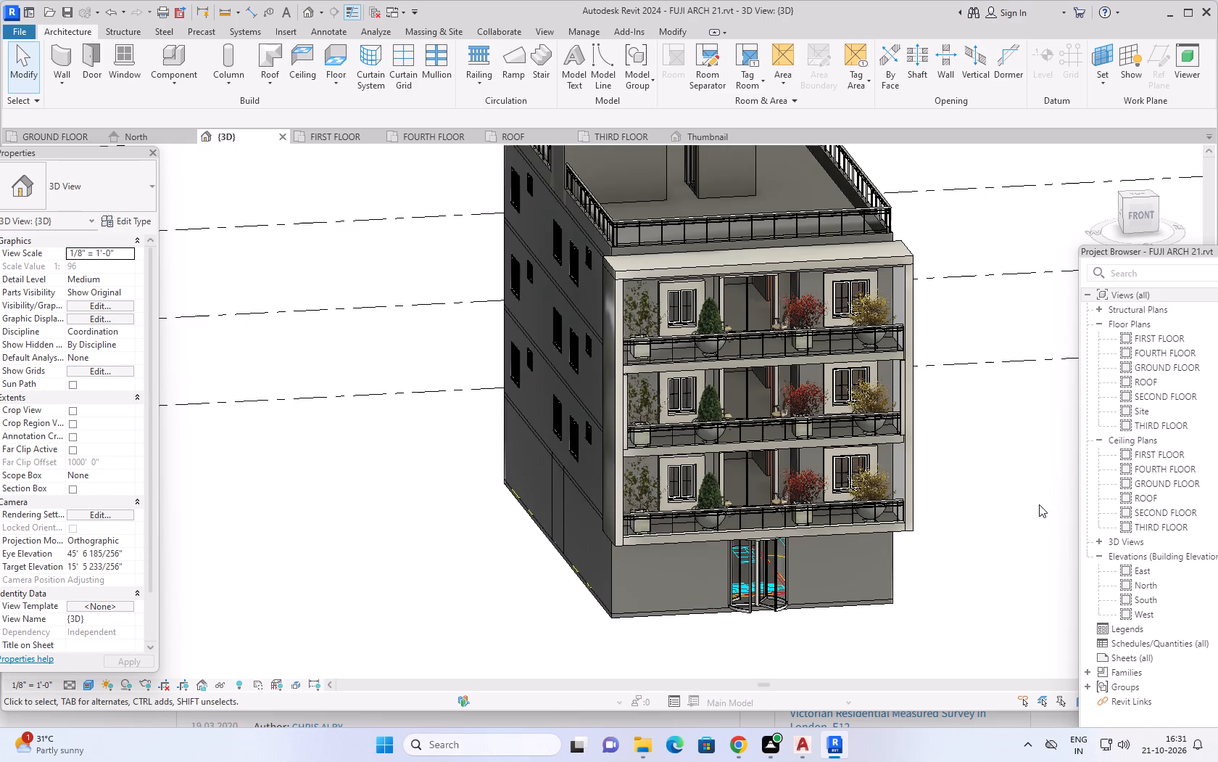
middle_click_drag(1035, 505, 916, 500)
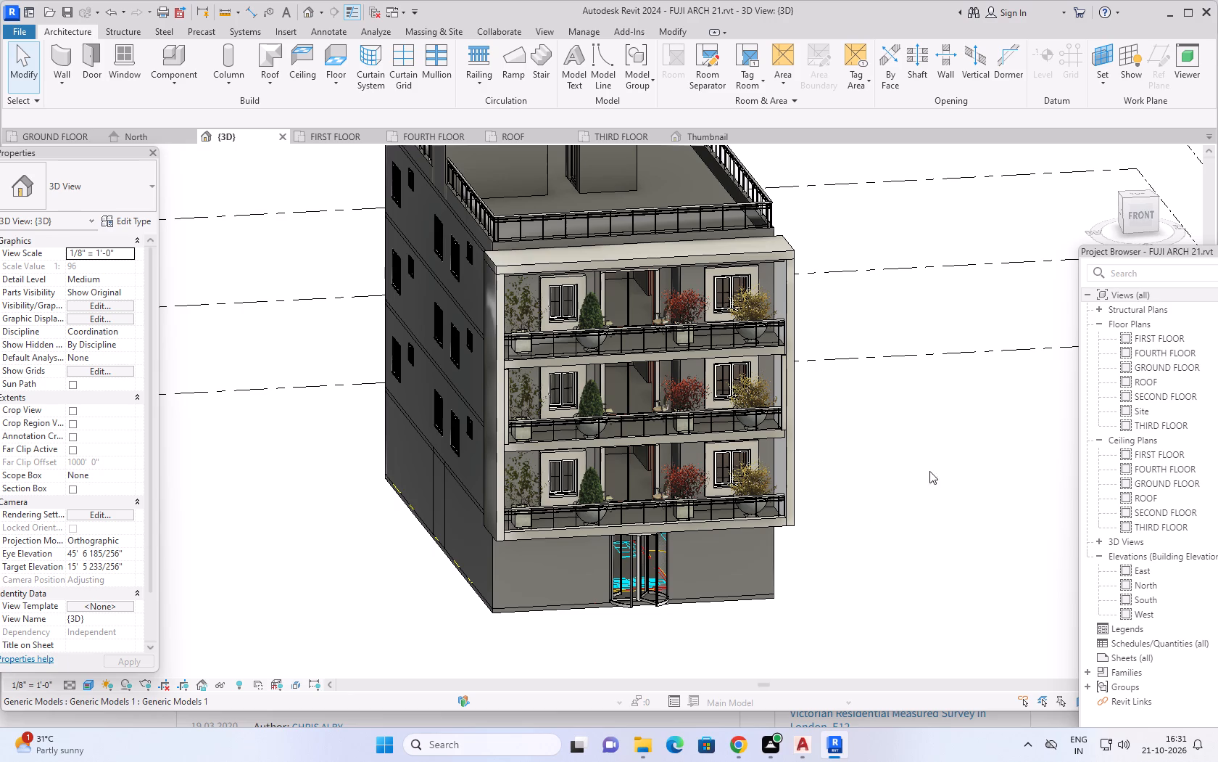
scroll(623, 377, "up", 6)
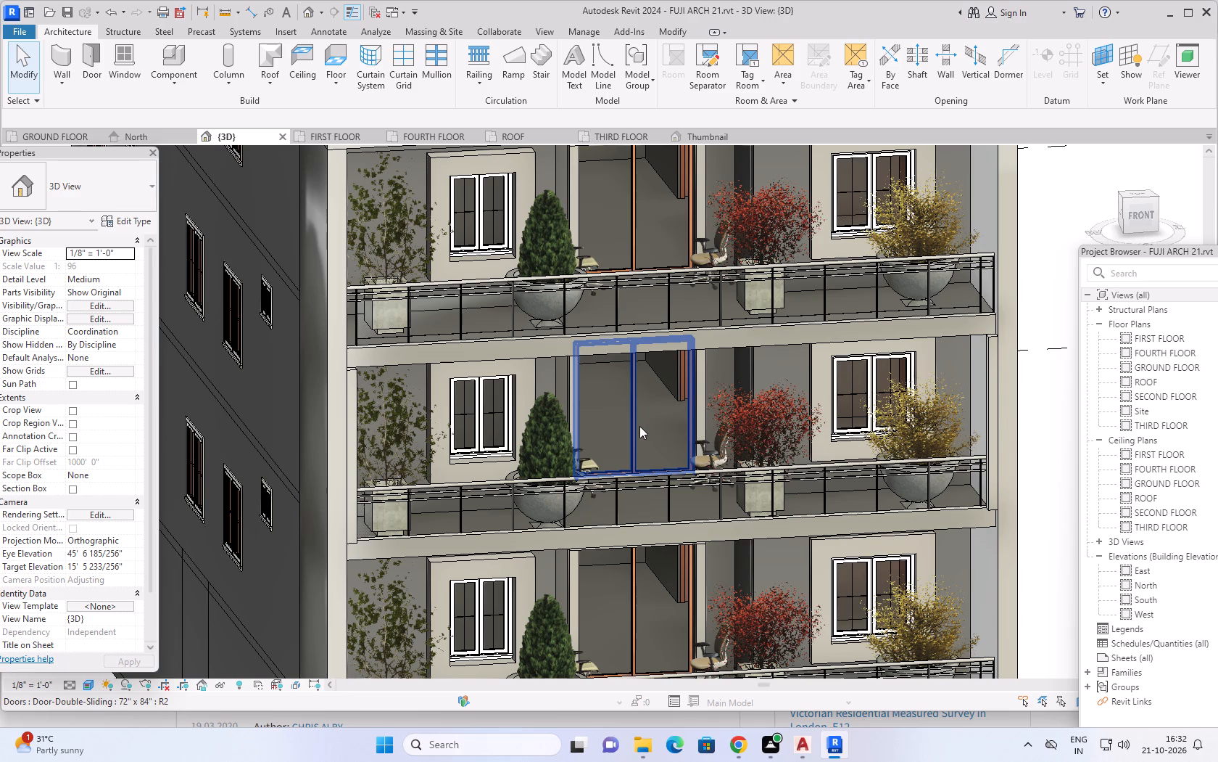
scroll(631, 431, "down", 4)
scroll(736, 443, "down", 1)
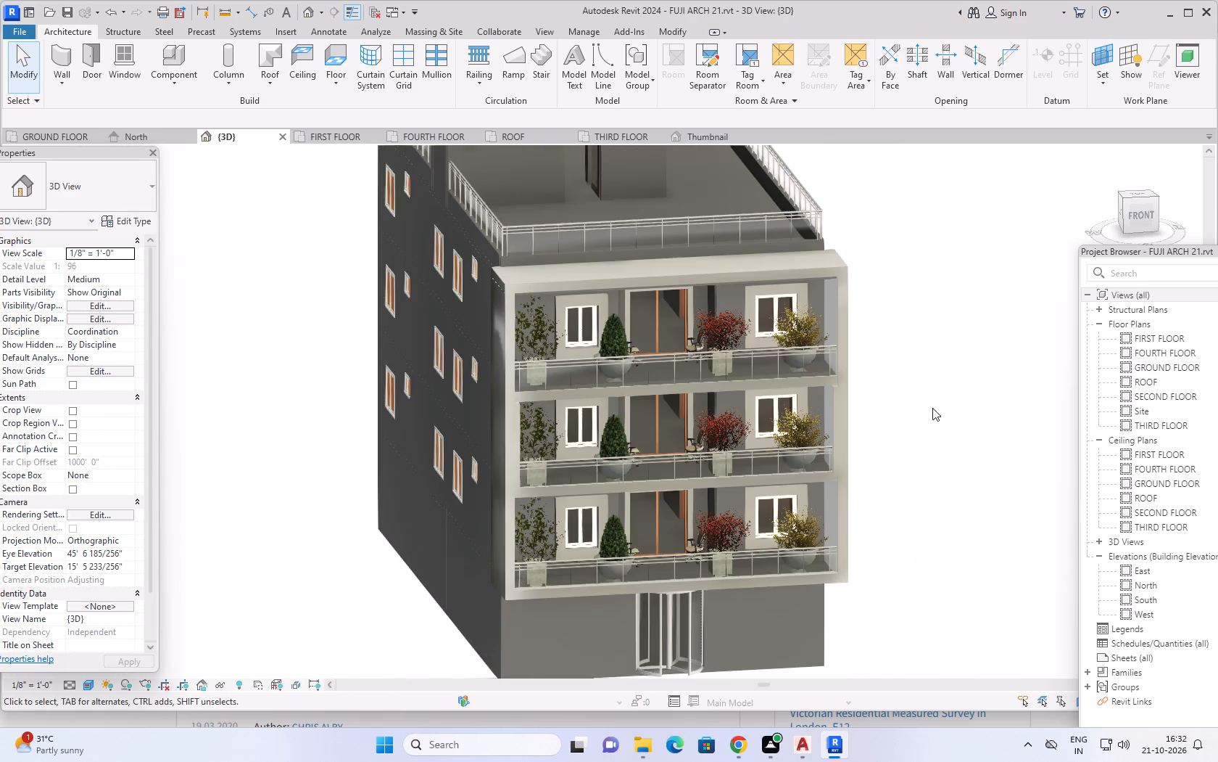
middle_click_drag(927, 351, 817, 413)
middle_click_drag(816, 418, 816, 404, "shift")
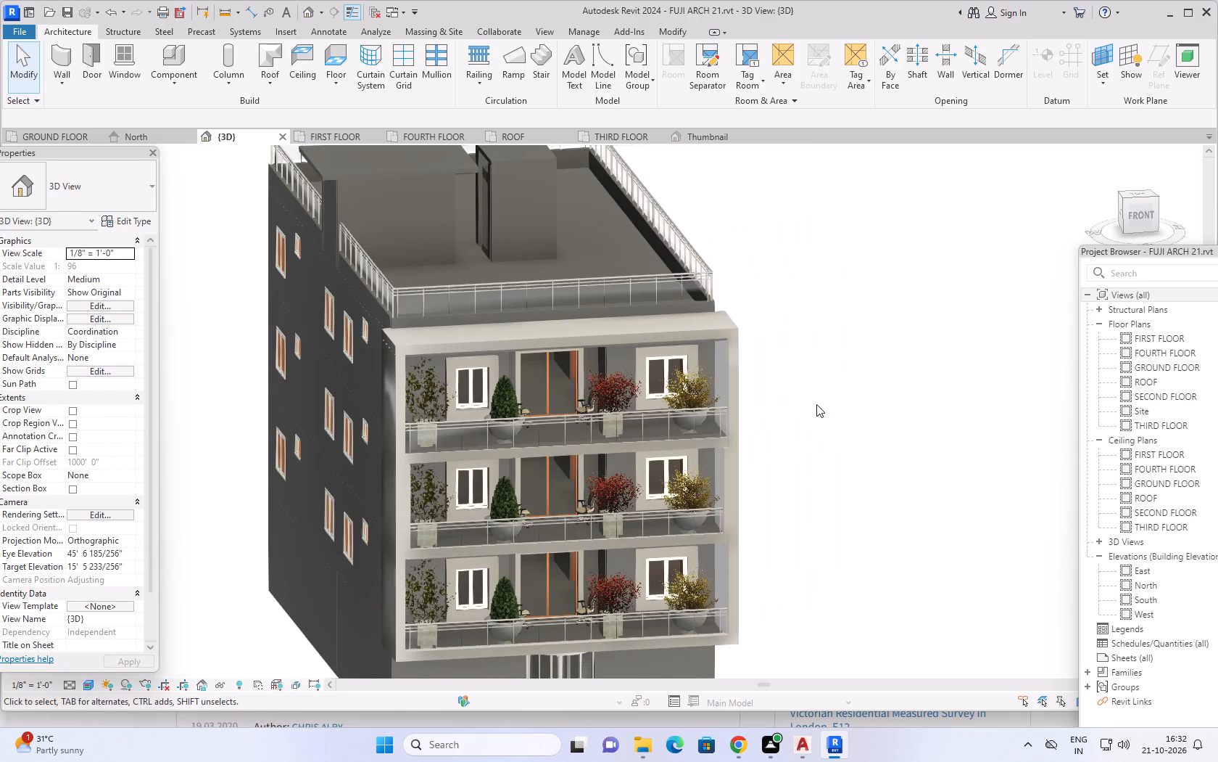
middle_click_drag(816, 404, 833, 373, "shift")
middle_click_drag(817, 456, 840, 424)
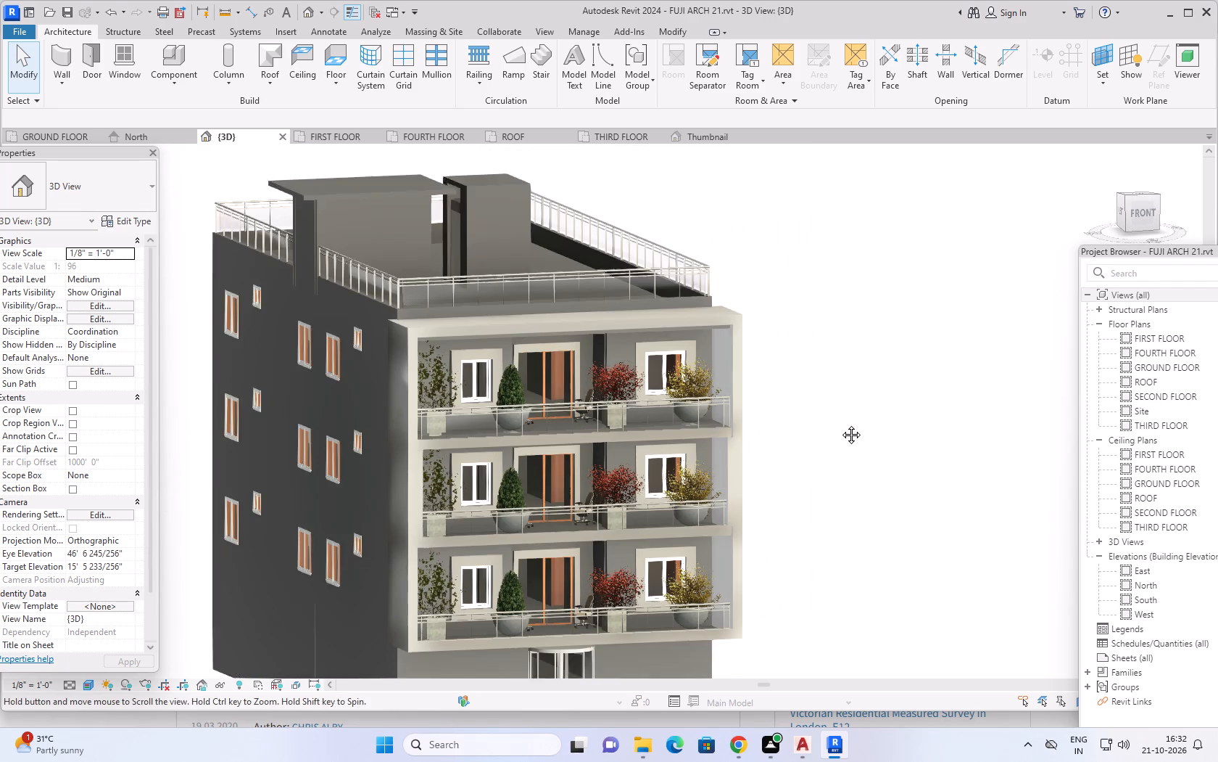
middle_click_drag(840, 424, 857, 404)
scroll(851, 443, "up", 3)
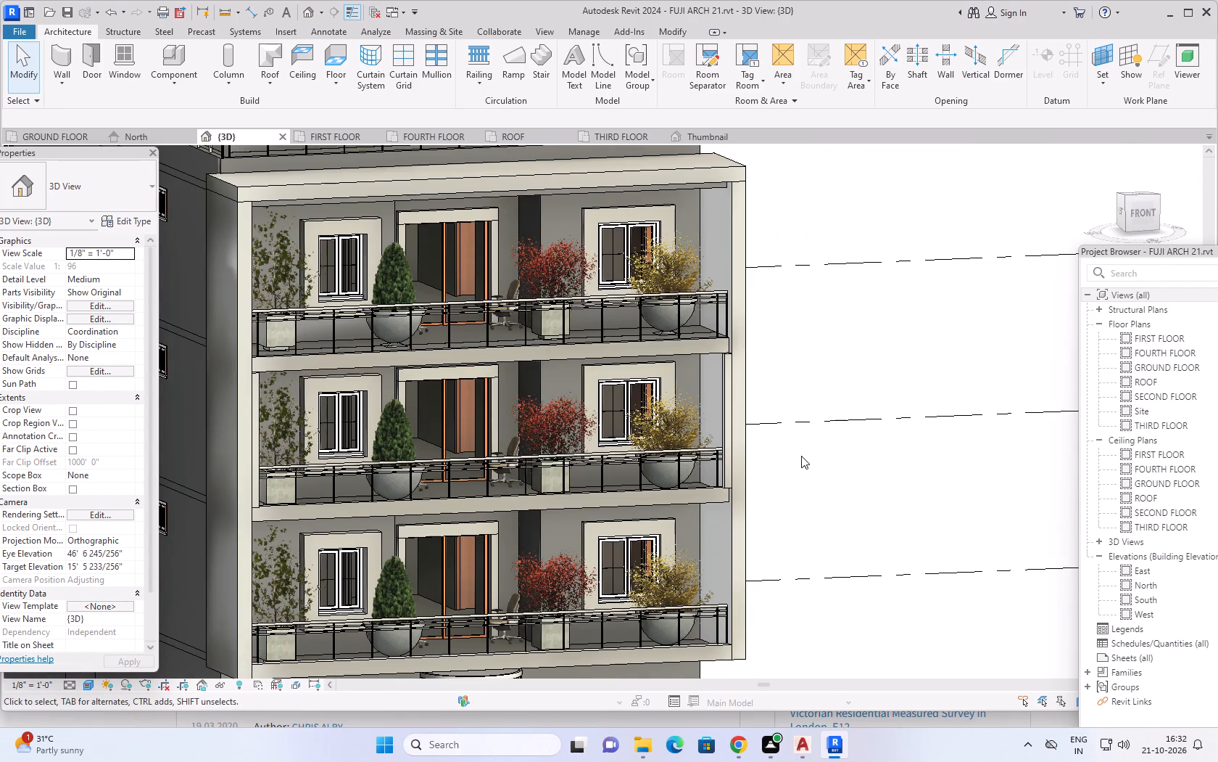
middle_click_drag(800, 455, 906, 406)
scroll(906, 411, "down", 2)
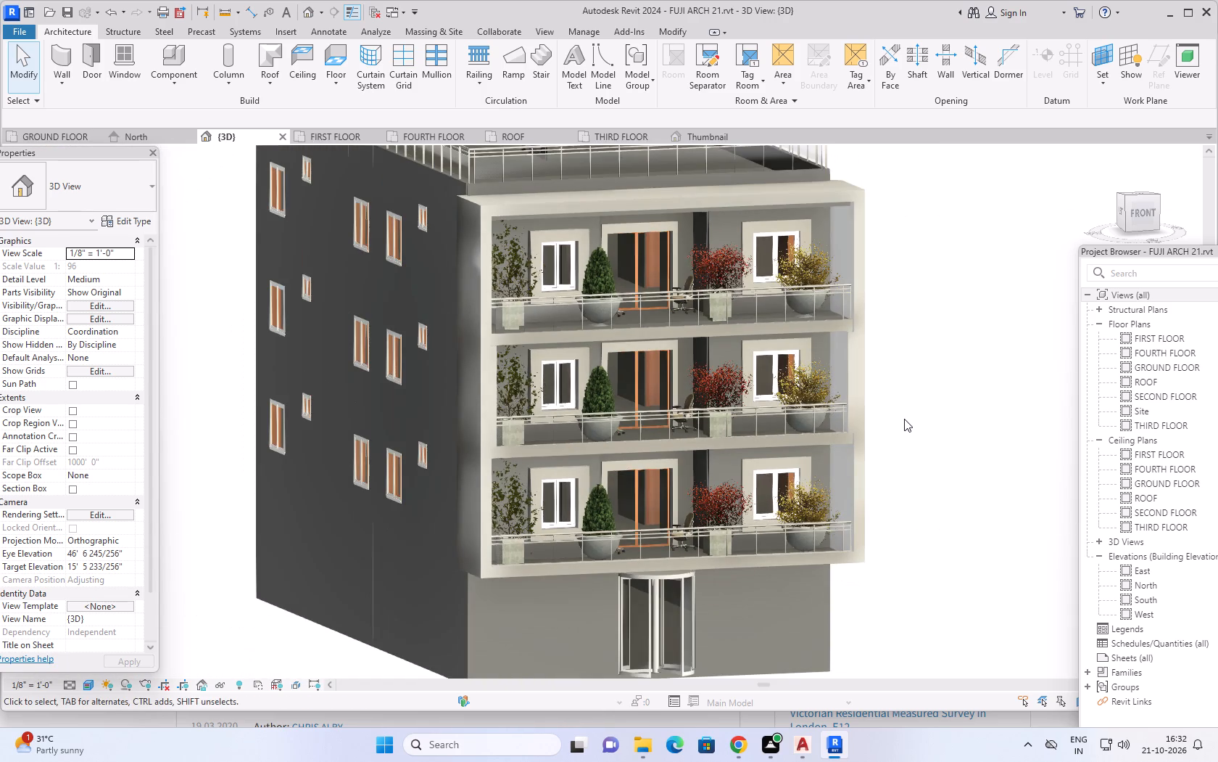
middle_click_drag(905, 419, 878, 458)
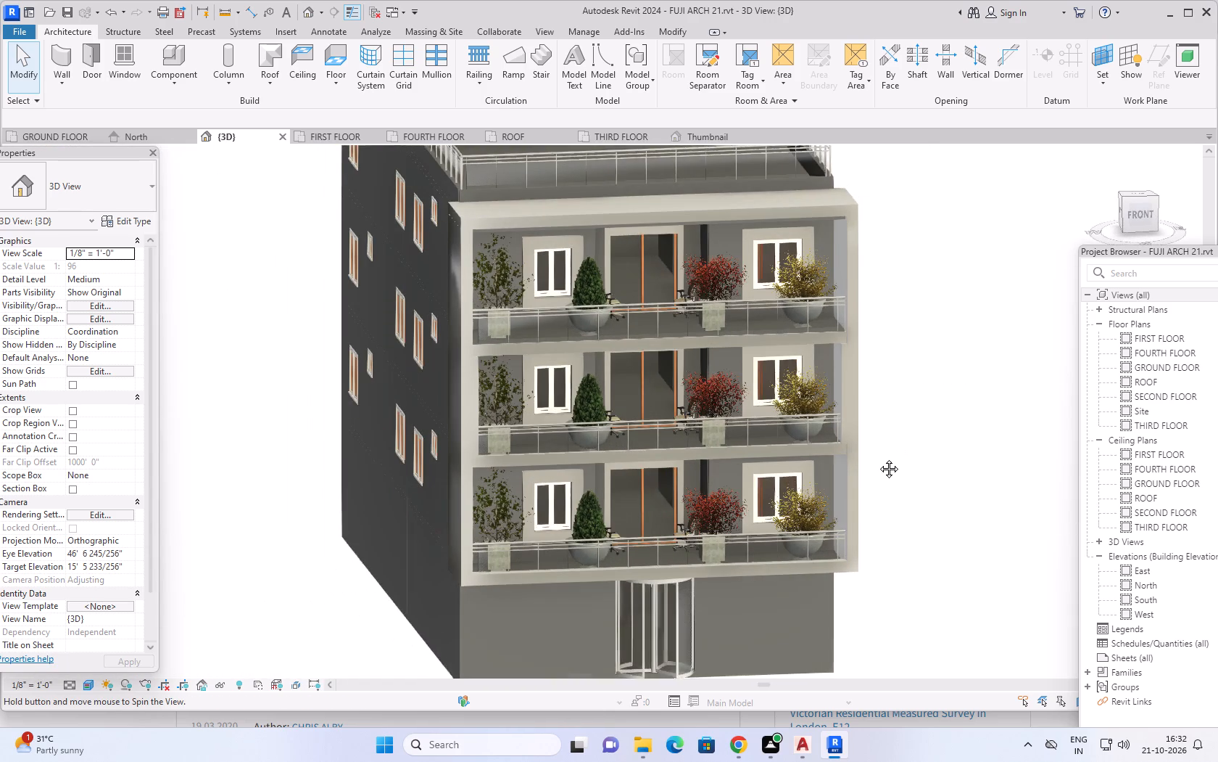
middle_click_drag(878, 458, 858, 496)
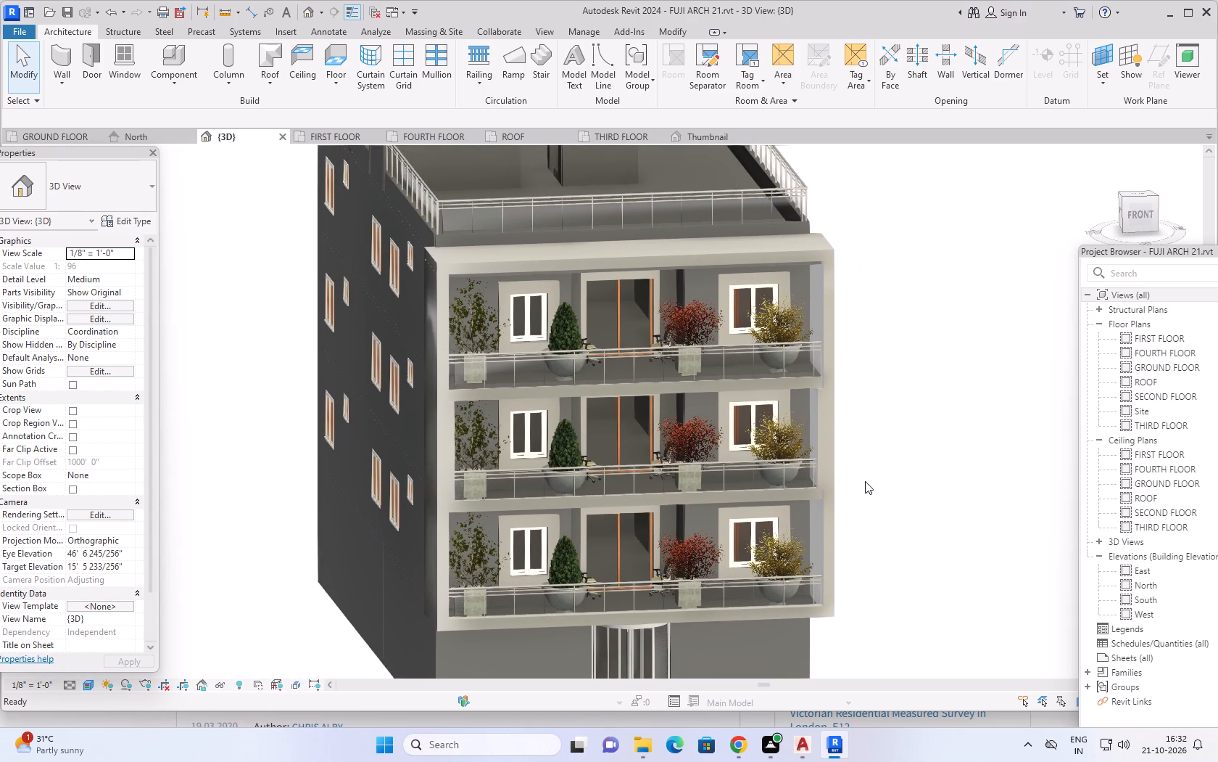
middle_click_drag(878, 491, 906, 520)
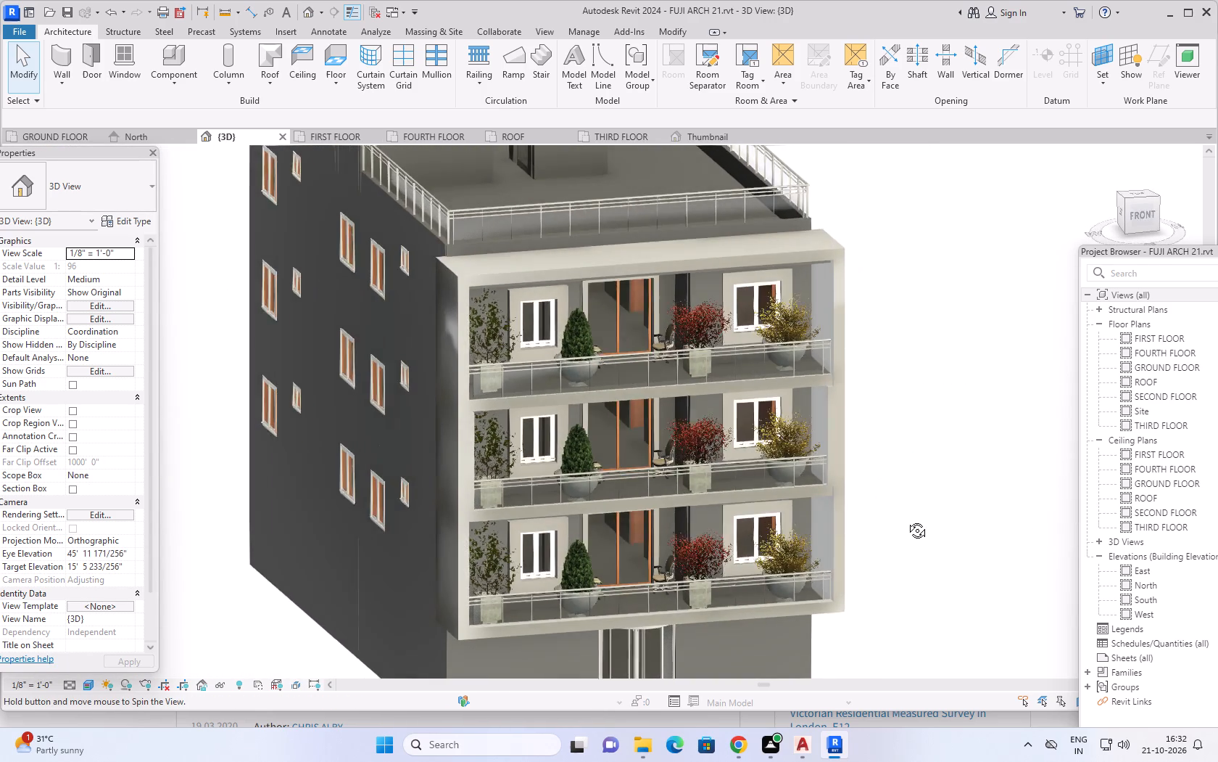
middle_click_drag(906, 520, 908, 551)
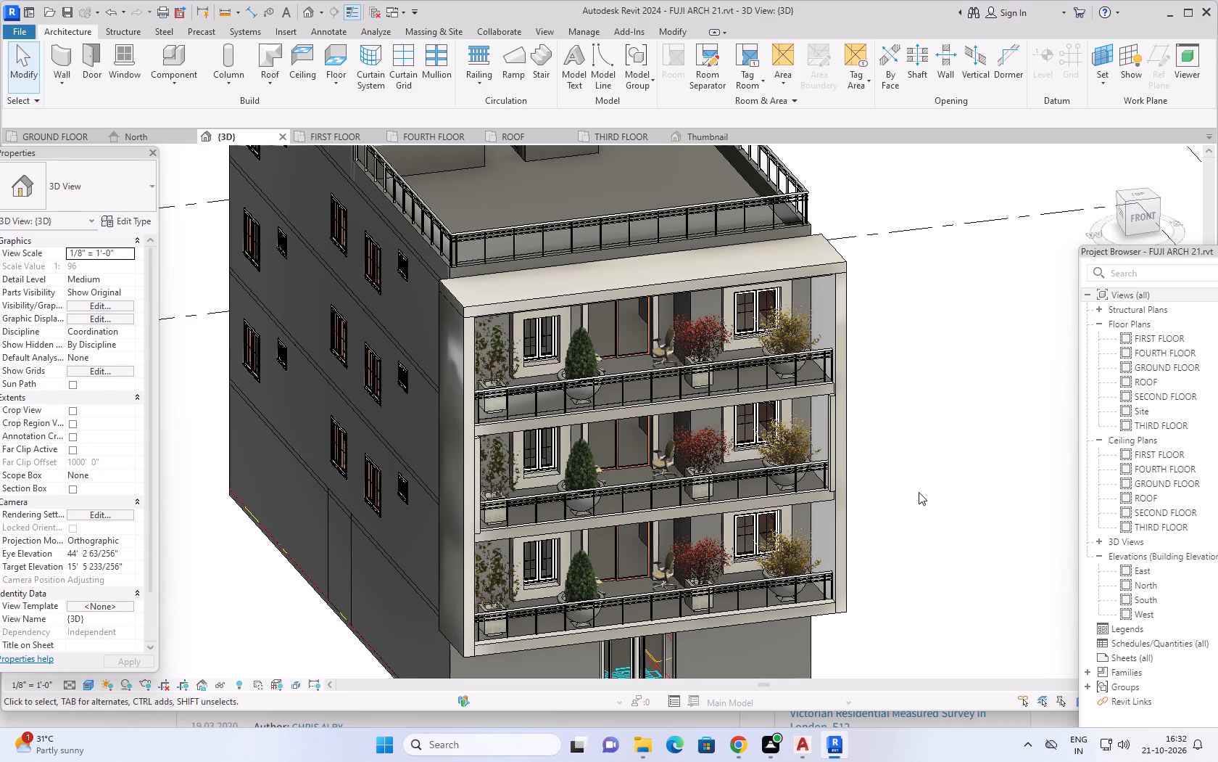
scroll(977, 325, "down", 4)
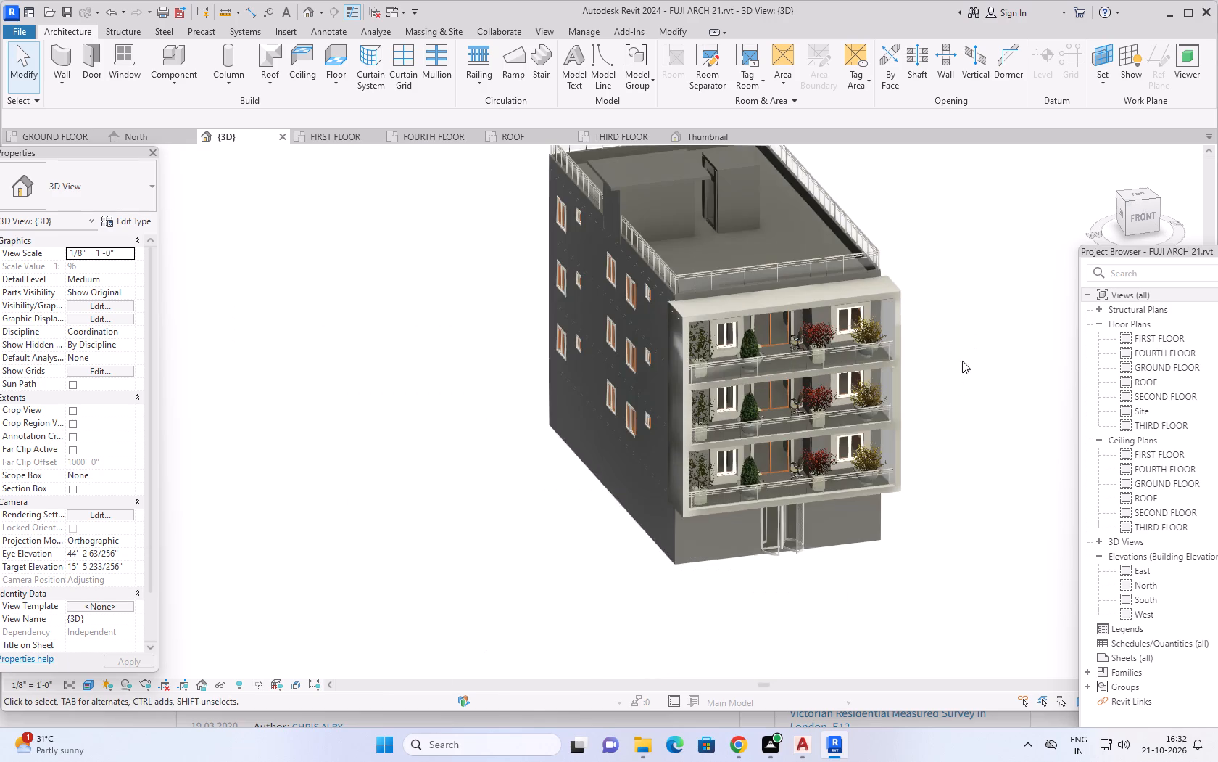
middle_click_drag(958, 388, 956, 338)
scroll(956, 353, "up", 4)
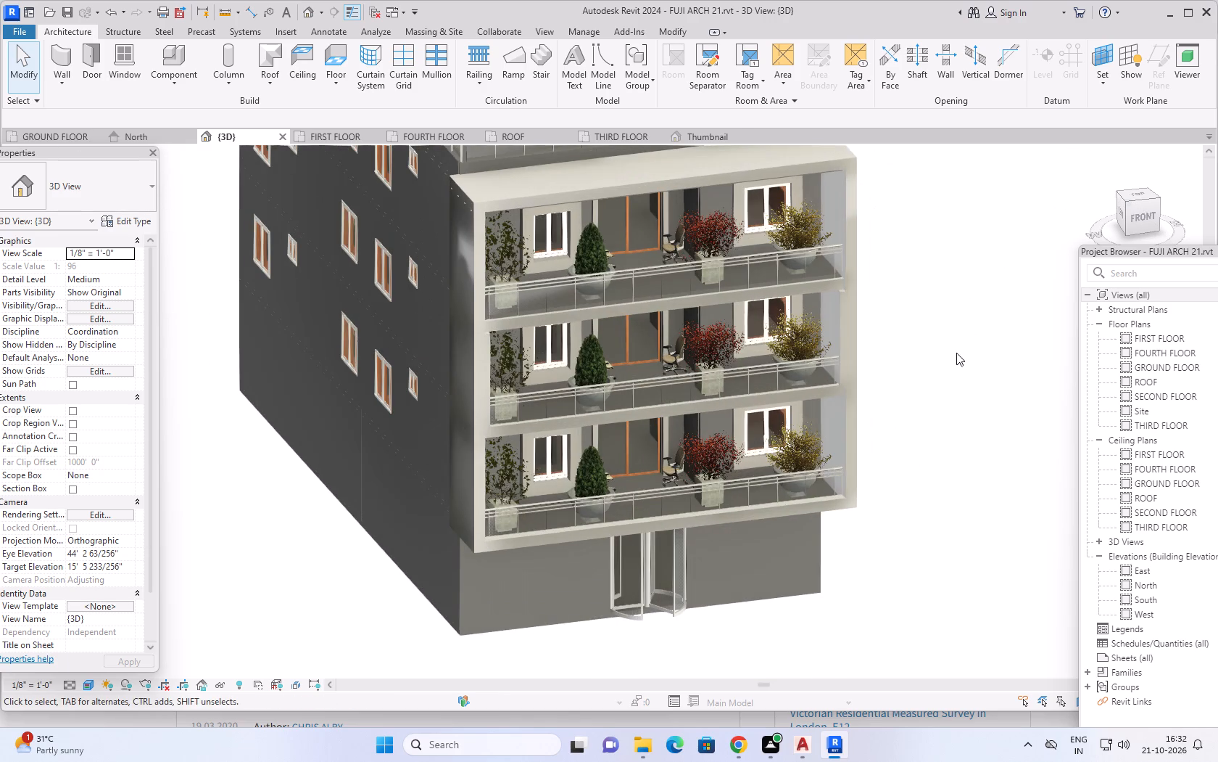
middle_click_drag(932, 274, 913, 380)
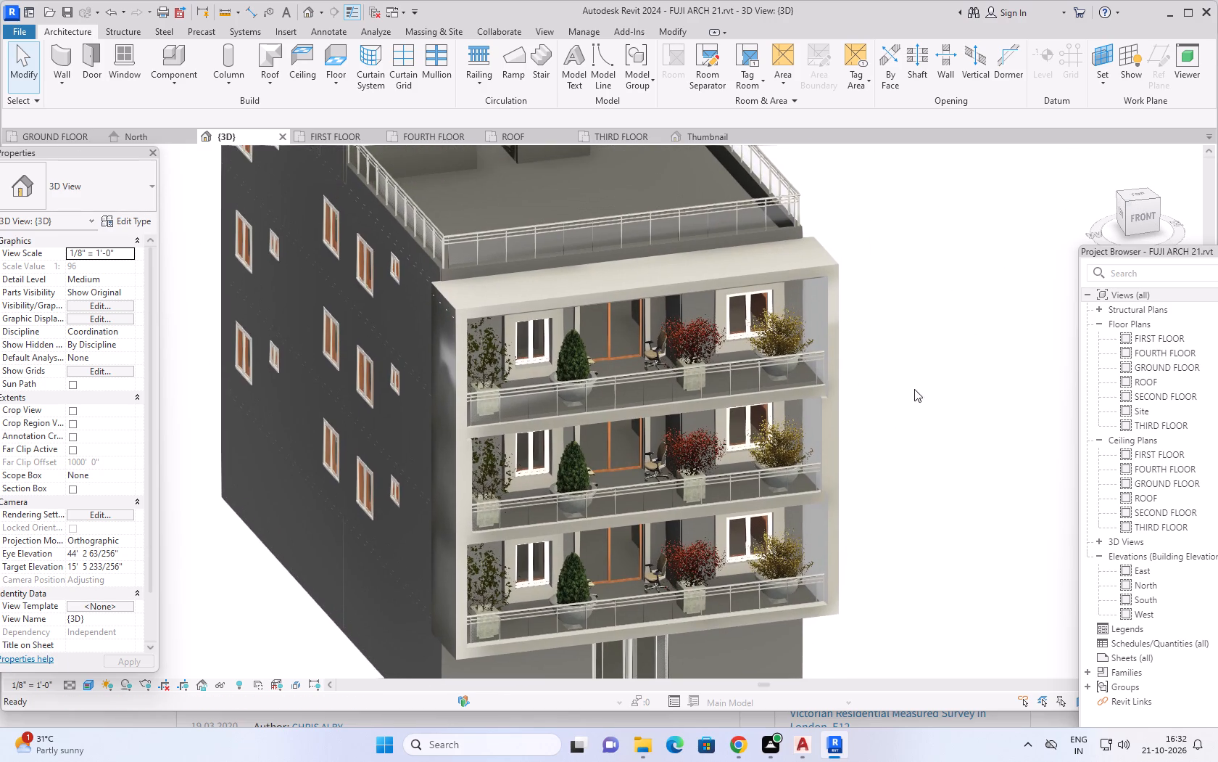
middle_click_drag(919, 397, 913, 360)
scroll(913, 360, "up", 1, "shift")
scroll(715, 454, "up", 3)
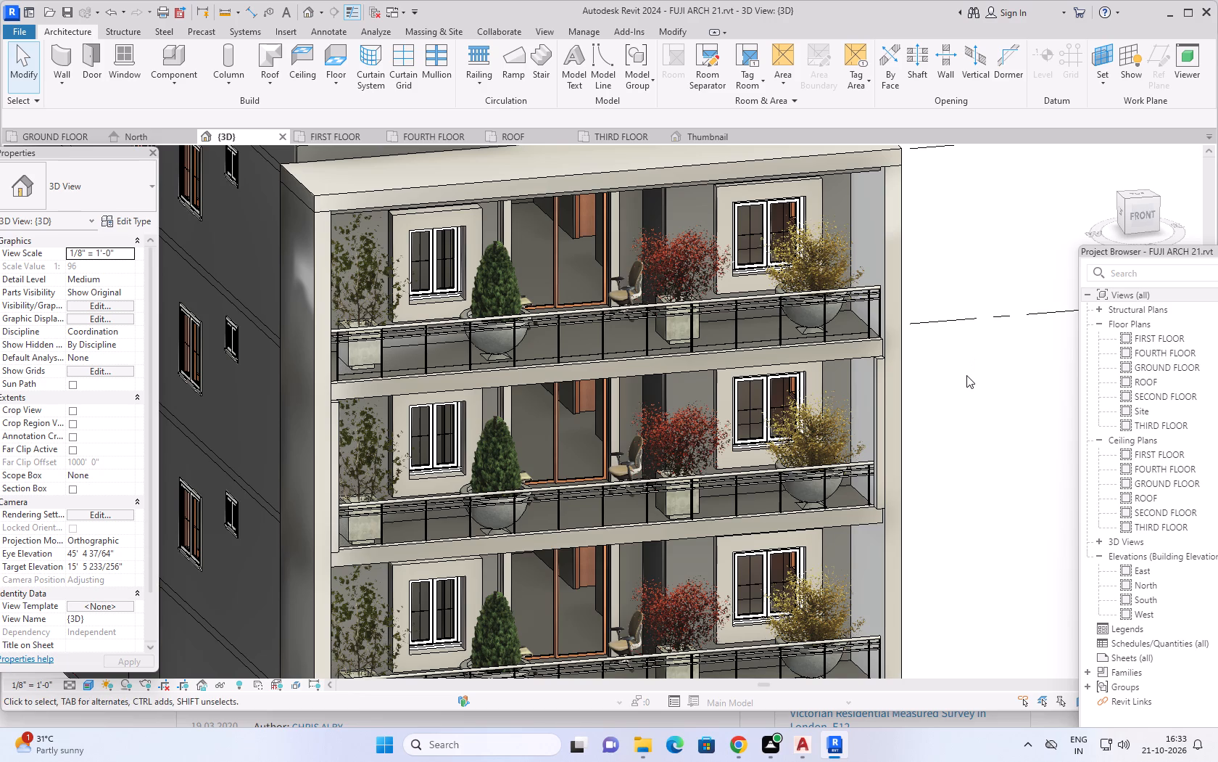
scroll(966, 377, "down", 5)
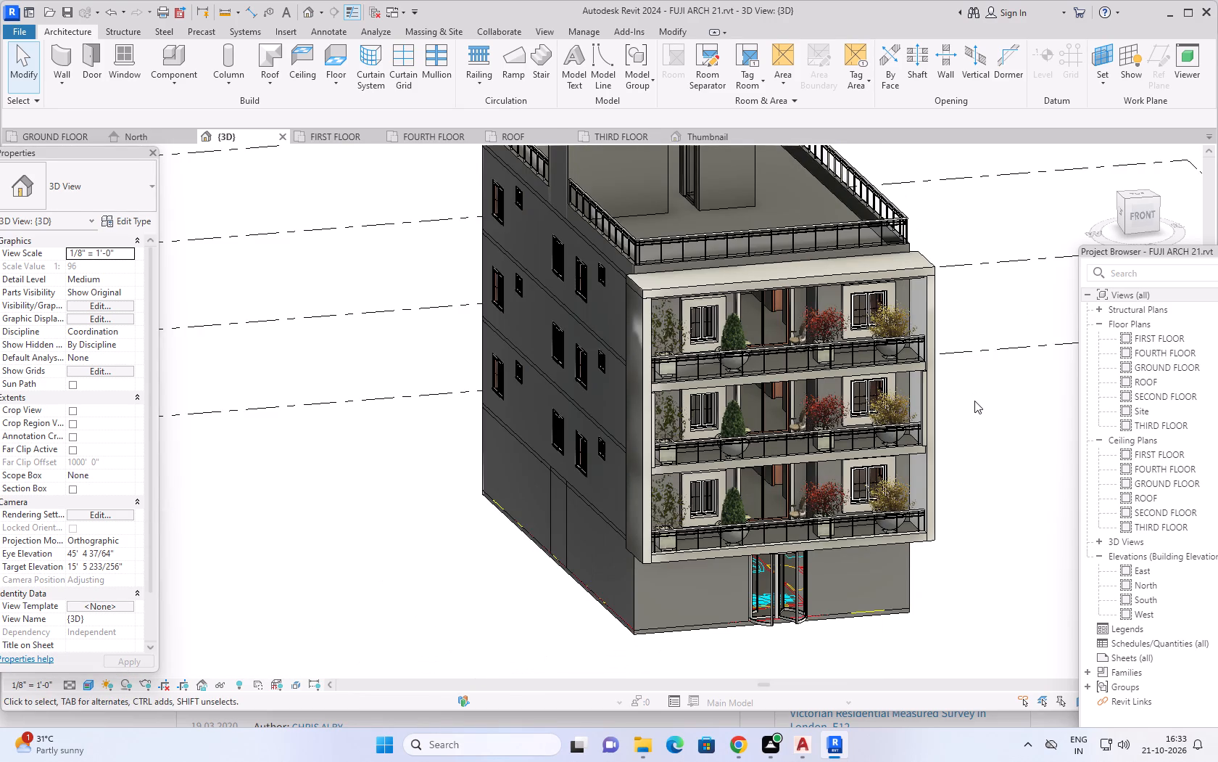
middle_click_drag(979, 403, 908, 439)
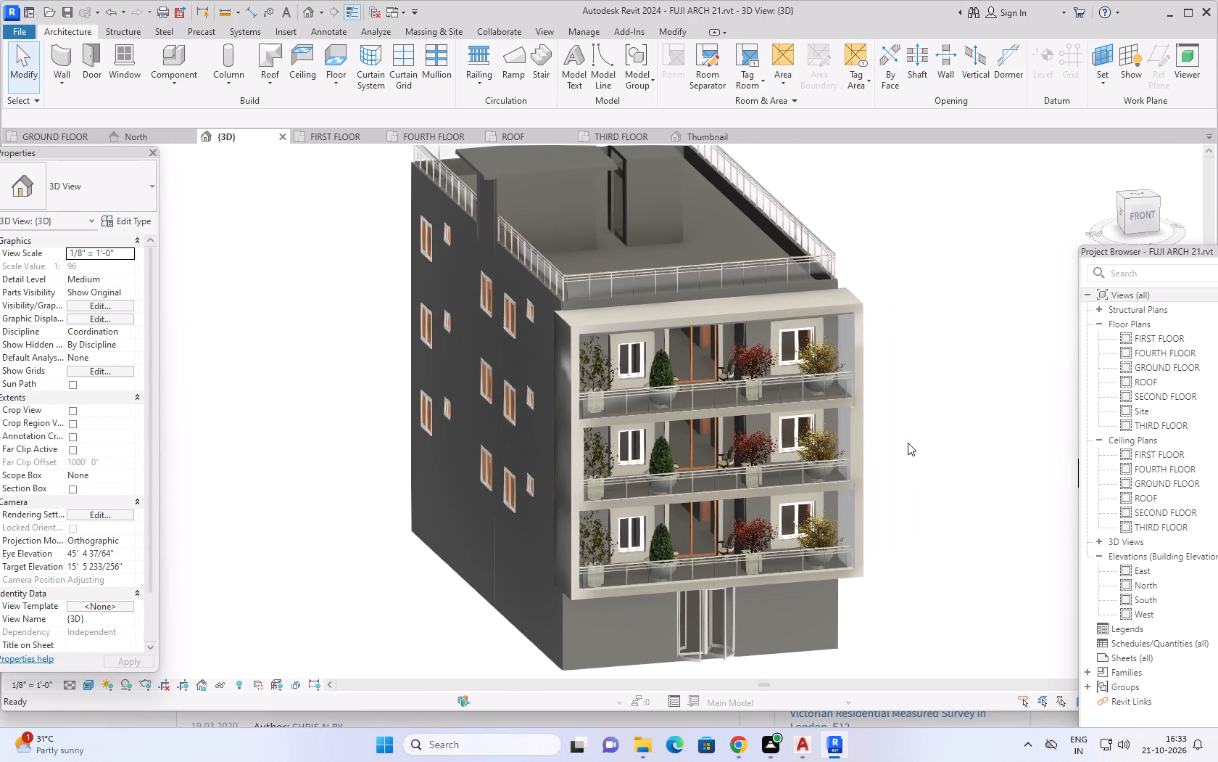
Examine the balconies and the ground-floor walls beside the revolving entrance door in the 3D view.
middle_click_drag(932, 488, 900, 396)
scroll(877, 456, "up", 5)
middle_click_drag(887, 479, 966, 354)
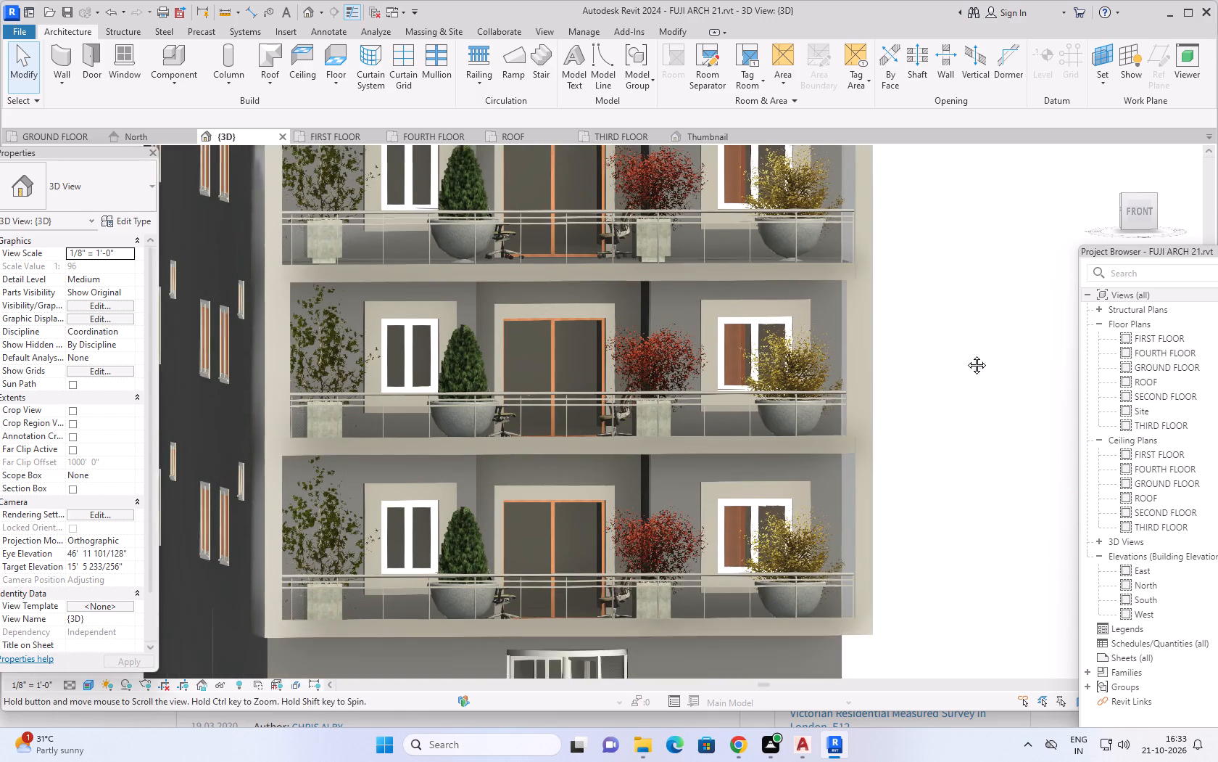
middle_click_drag(966, 354, 972, 335)
middle_click_drag(941, 426, 960, 362)
middle_click_drag(958, 431, 958, 452)
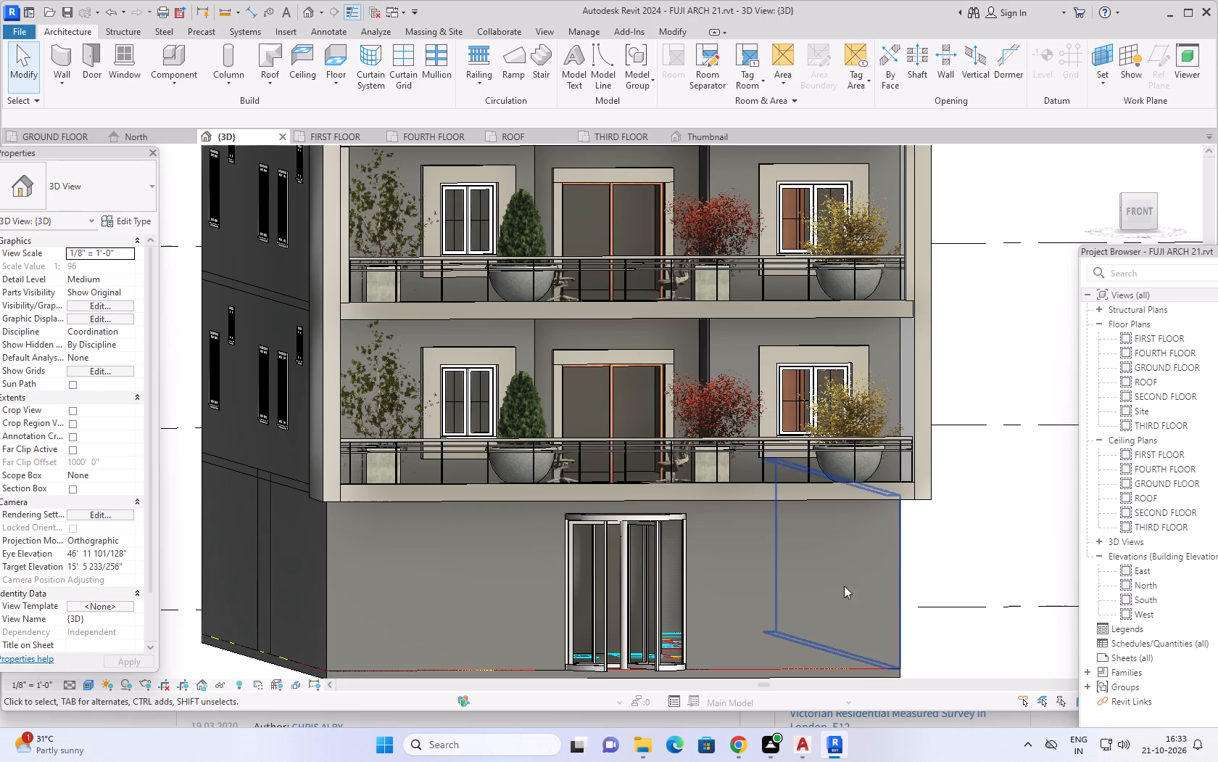
In the GROUND FLOOR plan, start the Door command and open the family library's US folder for loading a door family.
left_click(62, 134)
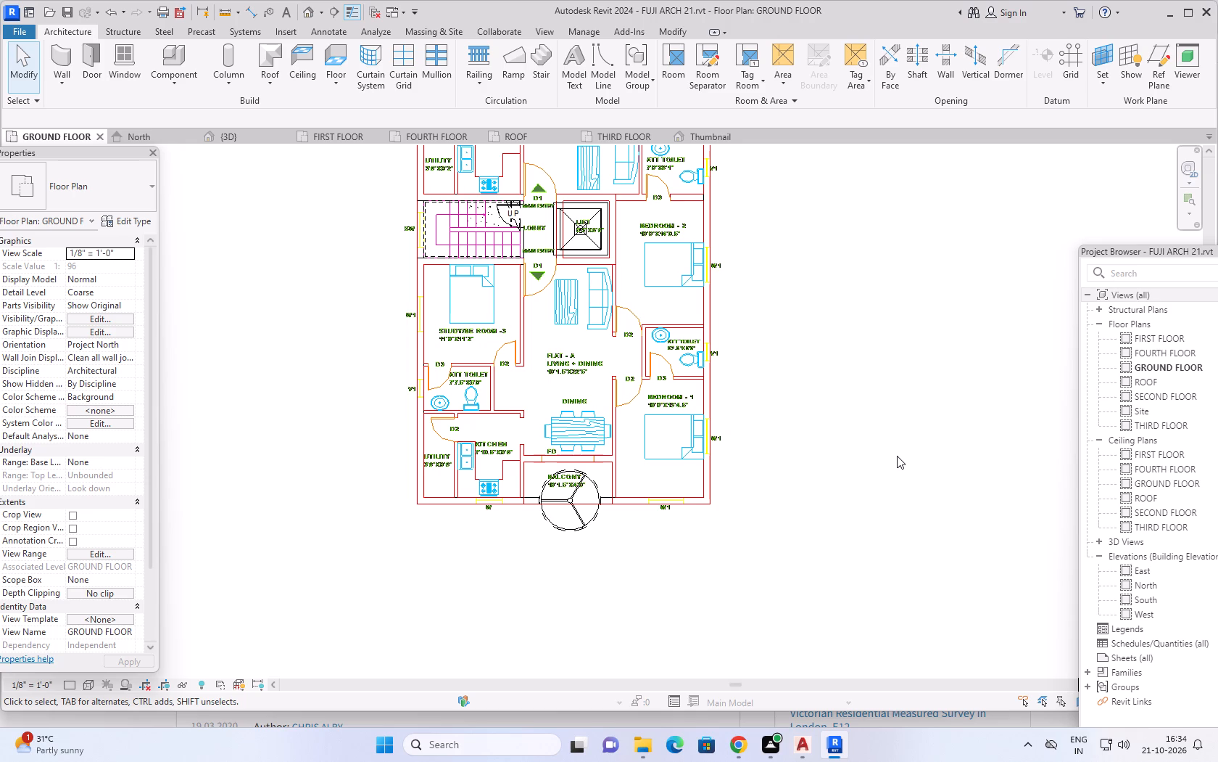
scroll(786, 535, "down", 3)
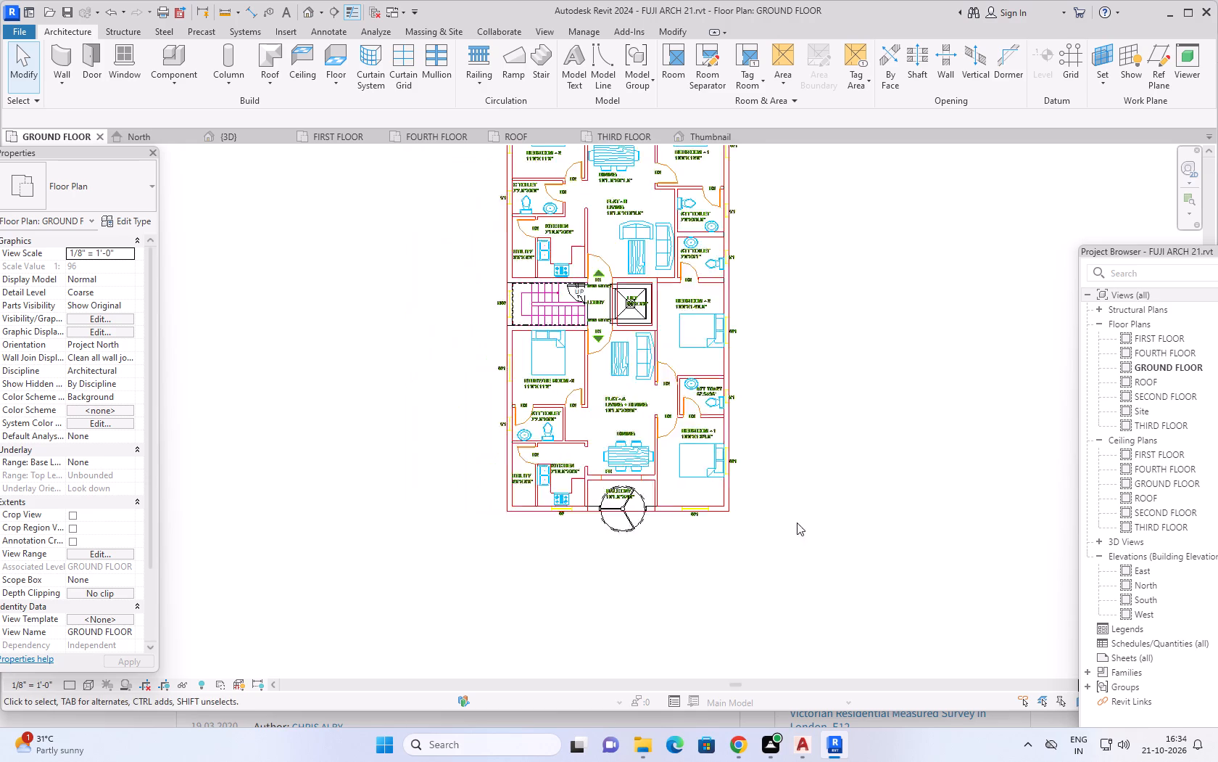
middle_click_drag(854, 376, 795, 460)
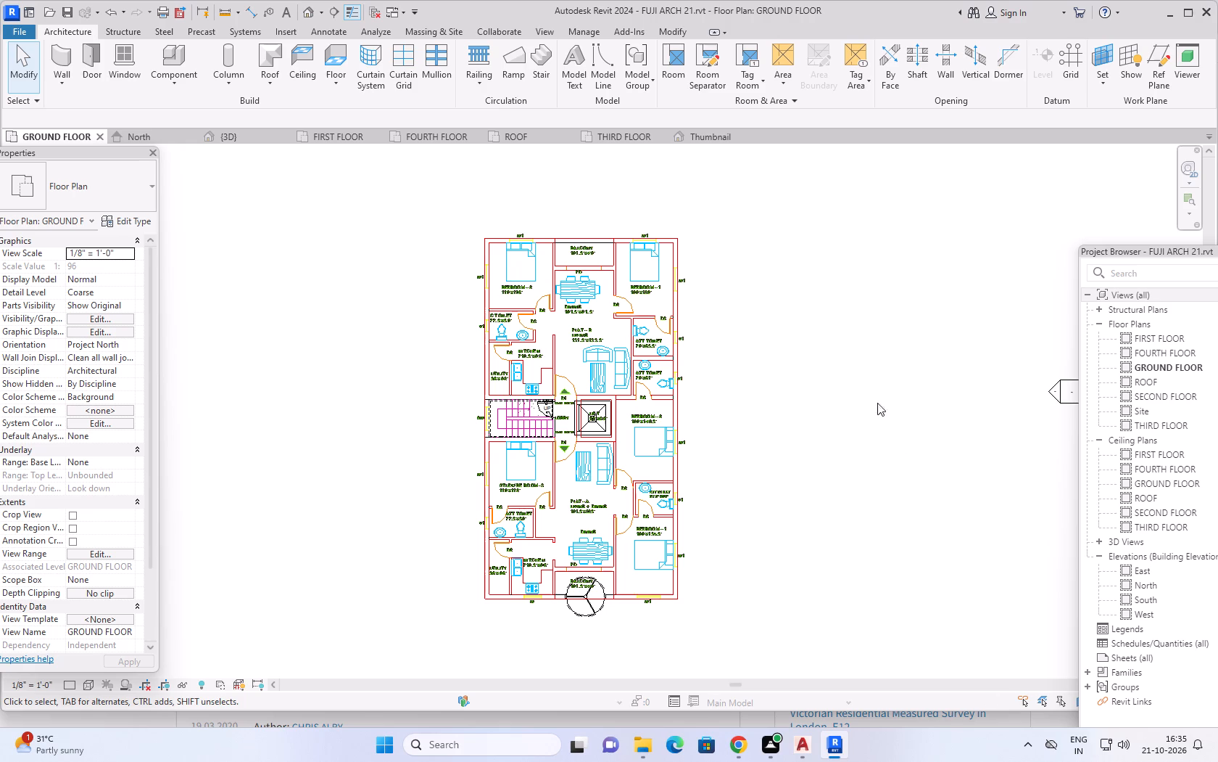
middle_click_drag(801, 504, 879, 403)
scroll(583, 528, "up", 1)
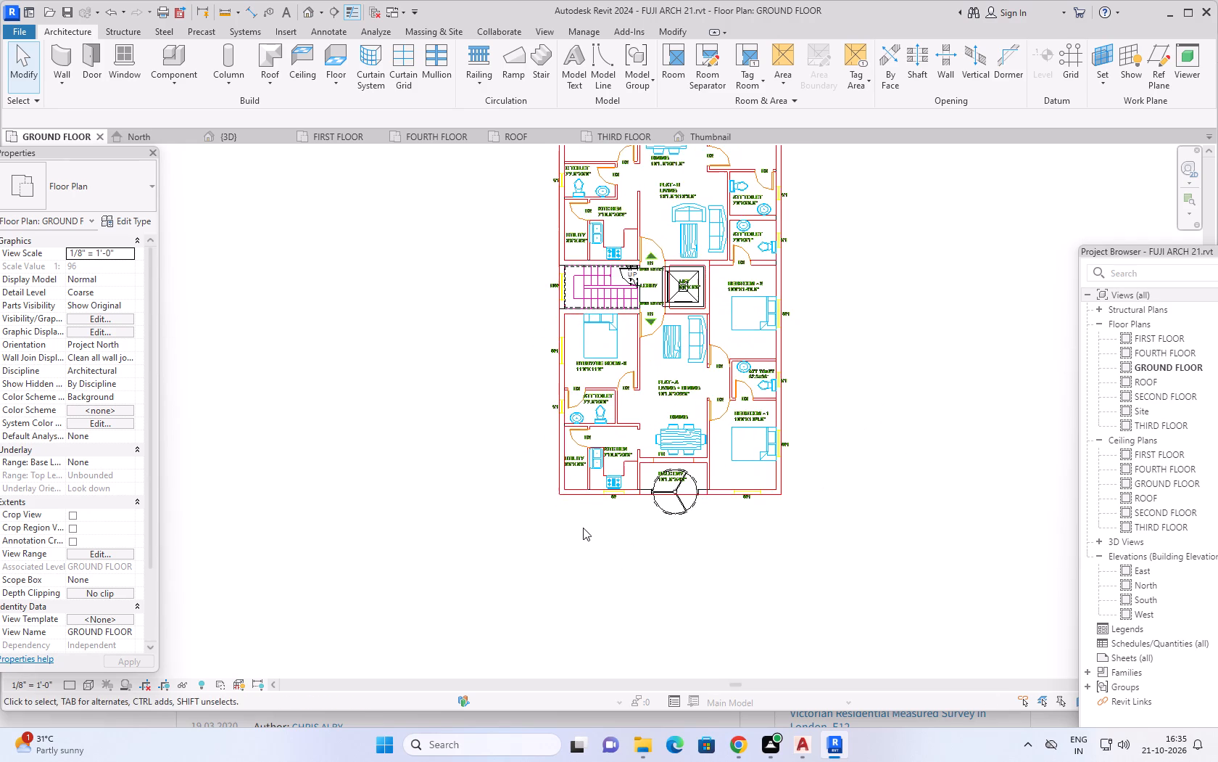
scroll(583, 526, "up", 1)
left_click(93, 51)
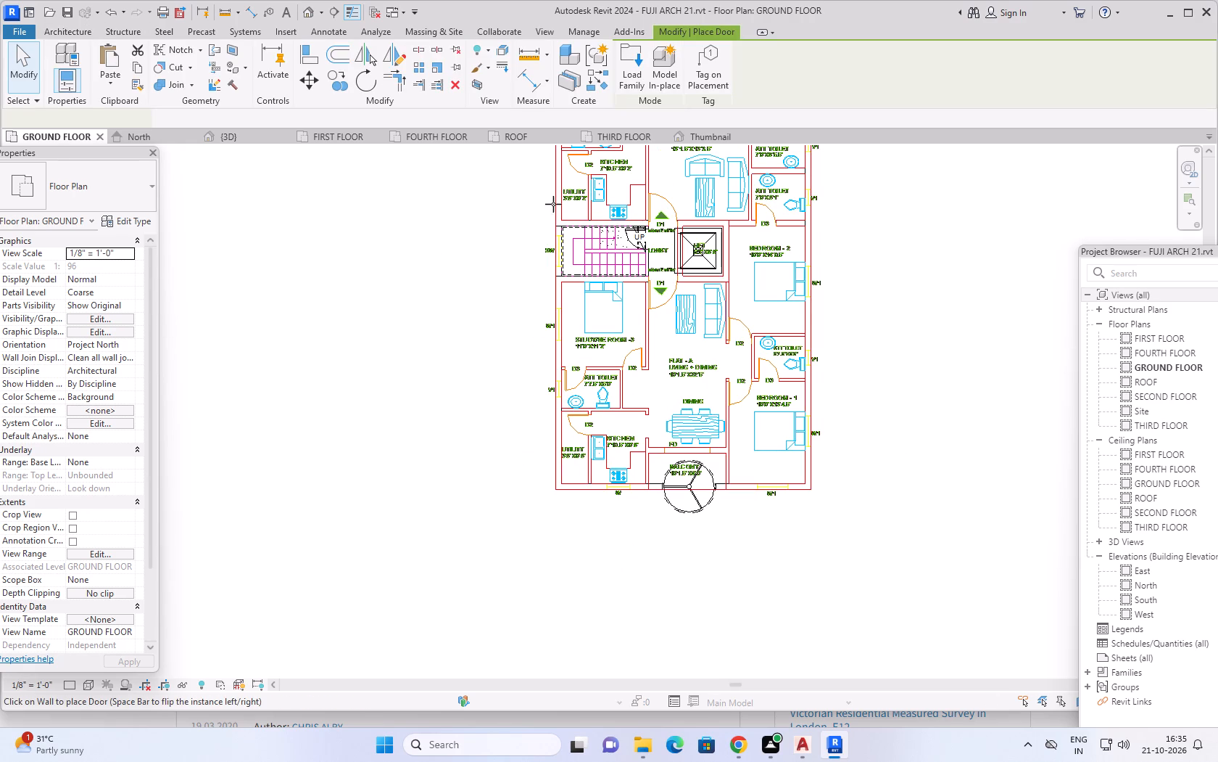
left_click(629, 73)
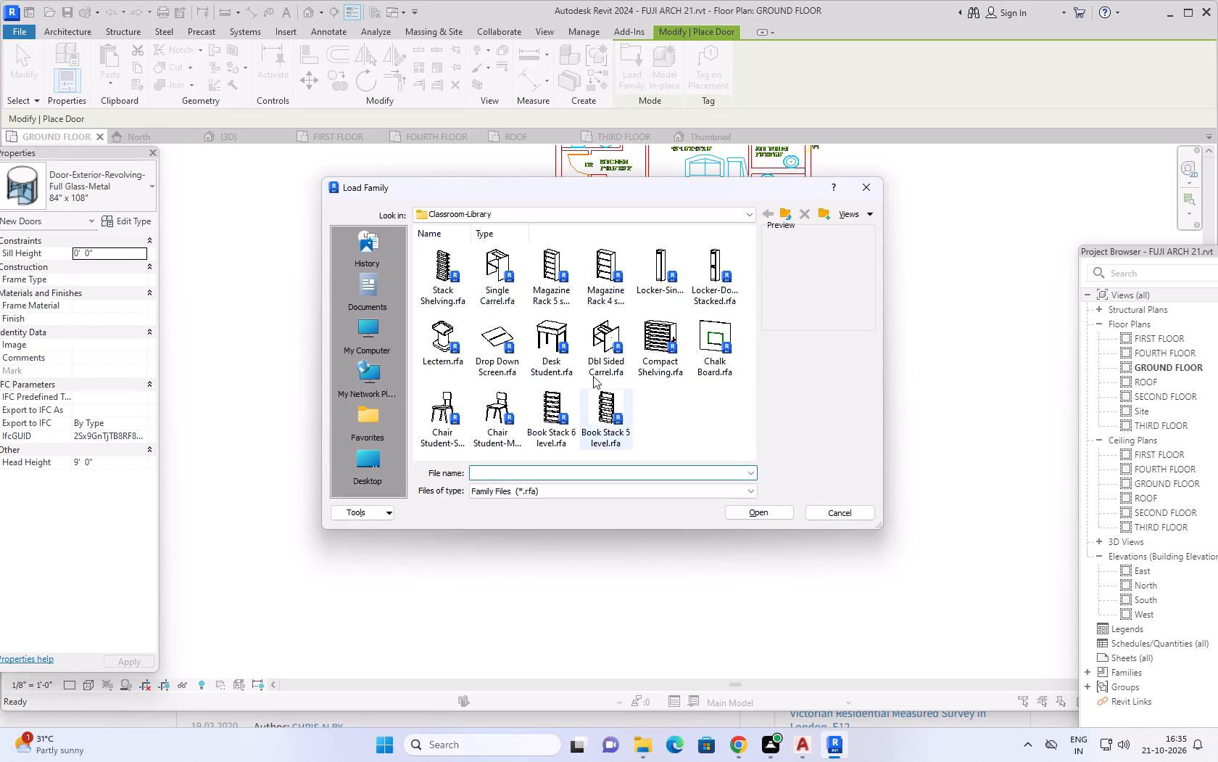
scroll(587, 310, "up", 3)
left_click(783, 211)
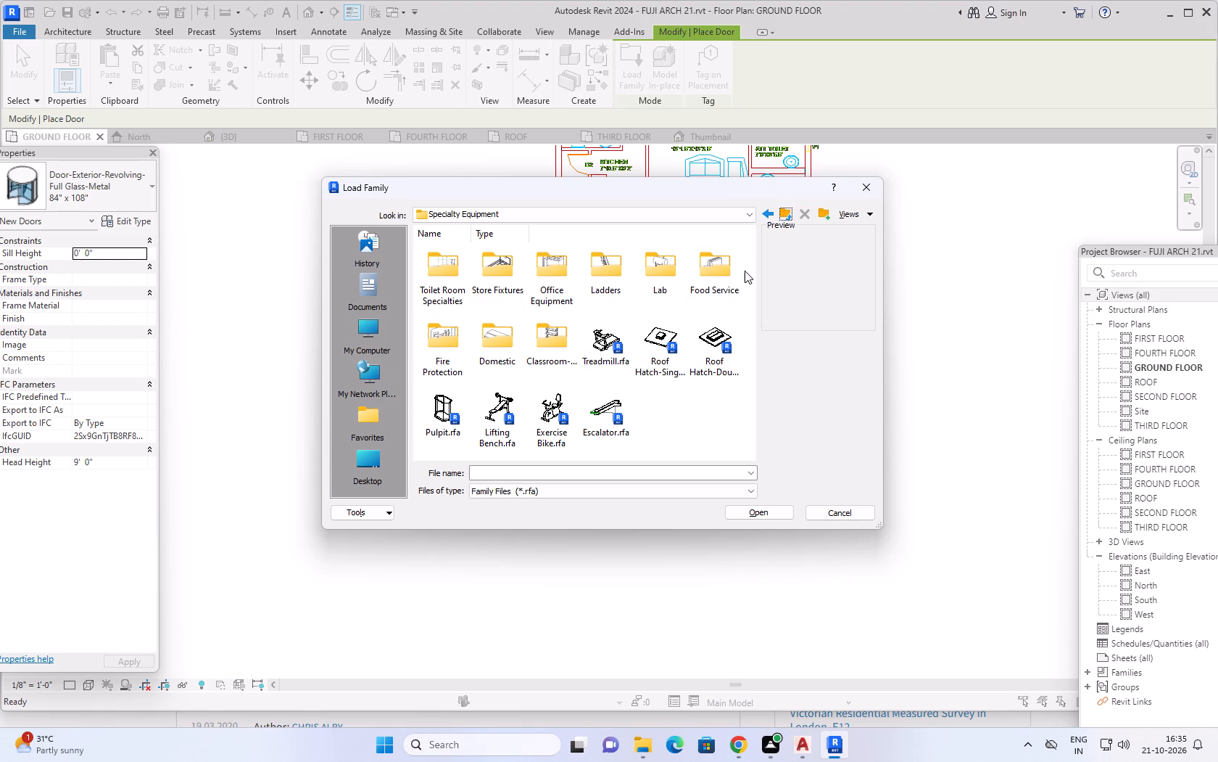
left_click(783, 212)
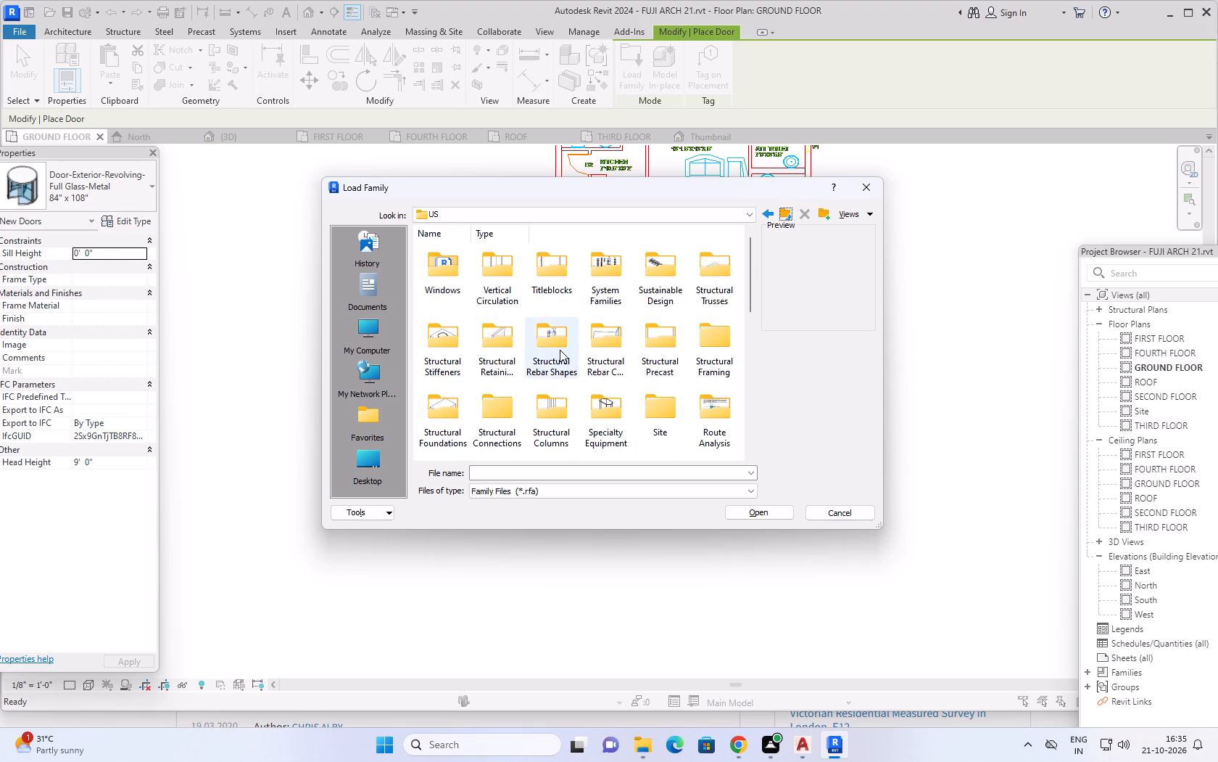
Look through the US library's category folders and check the contents of the Site folder.
scroll(560, 350, "down", 4)
scroll(558, 370, "up", 5)
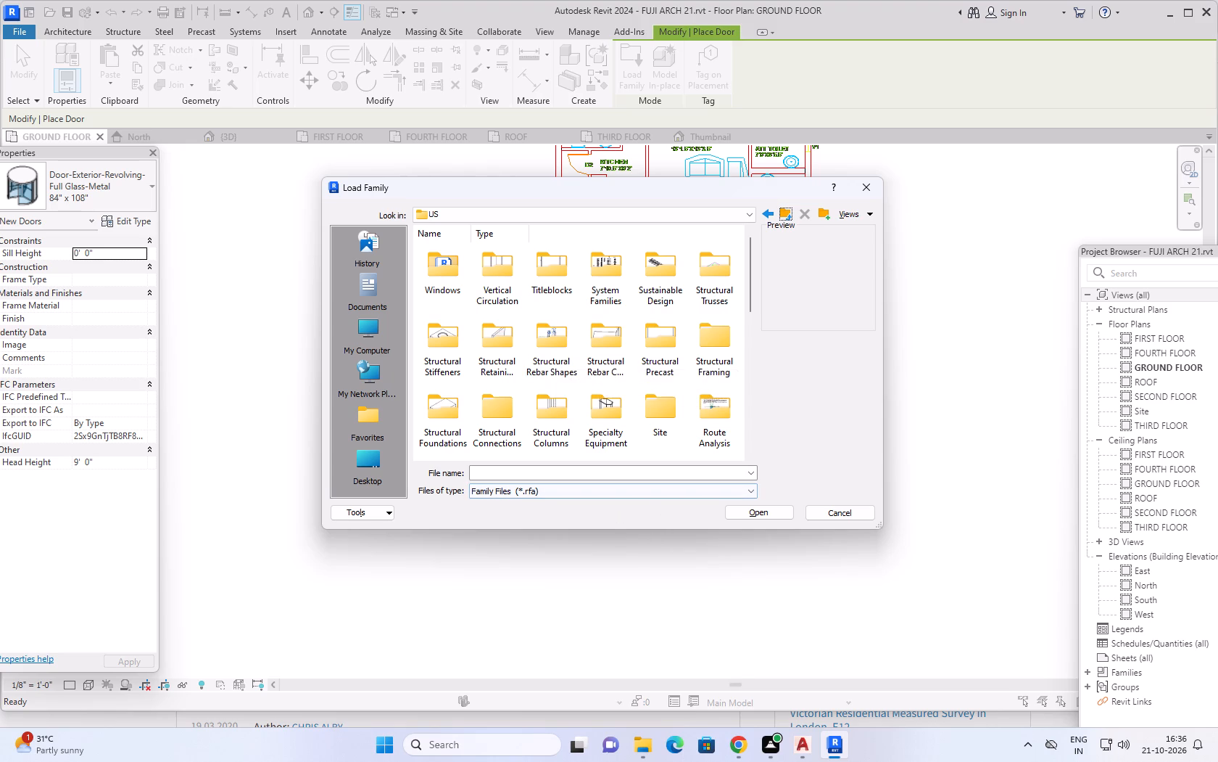
scroll(647, 390, "up", 3)
scroll(647, 353, "down", 8)
scroll(645, 370, "up", 3)
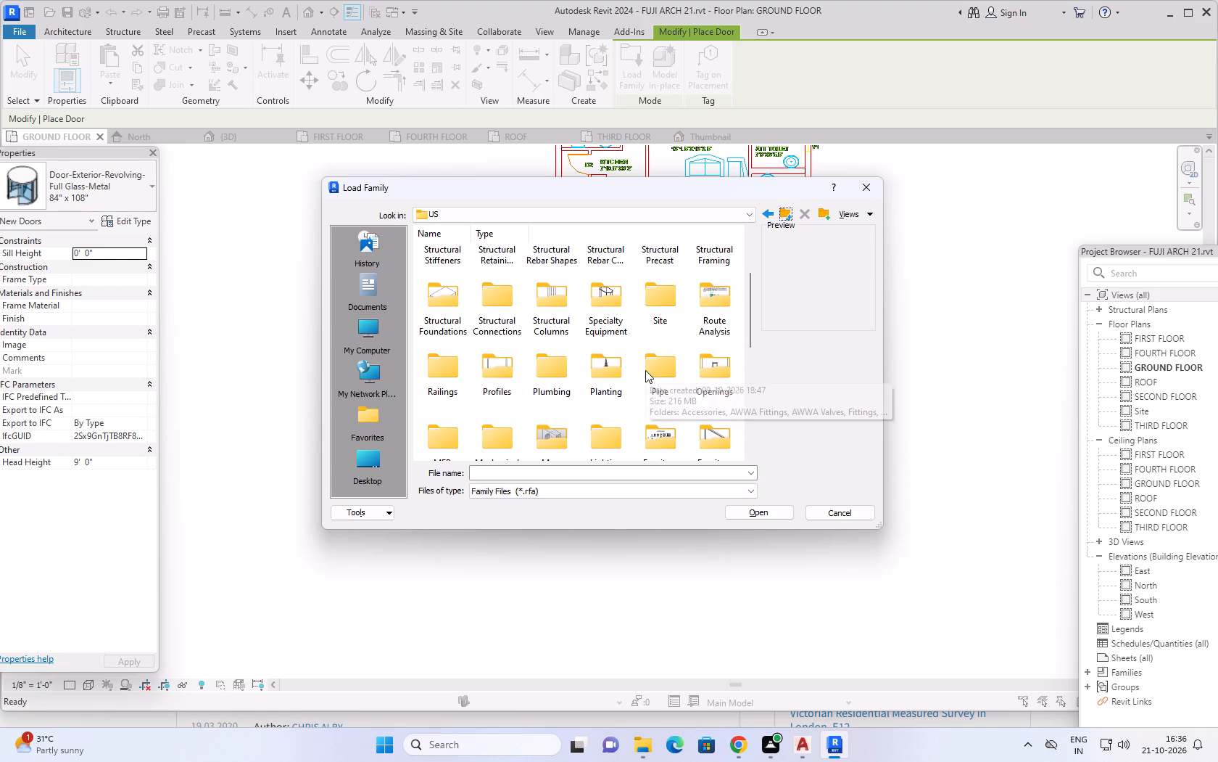
scroll(647, 370, "up", 4)
scroll(647, 370, "down", 6)
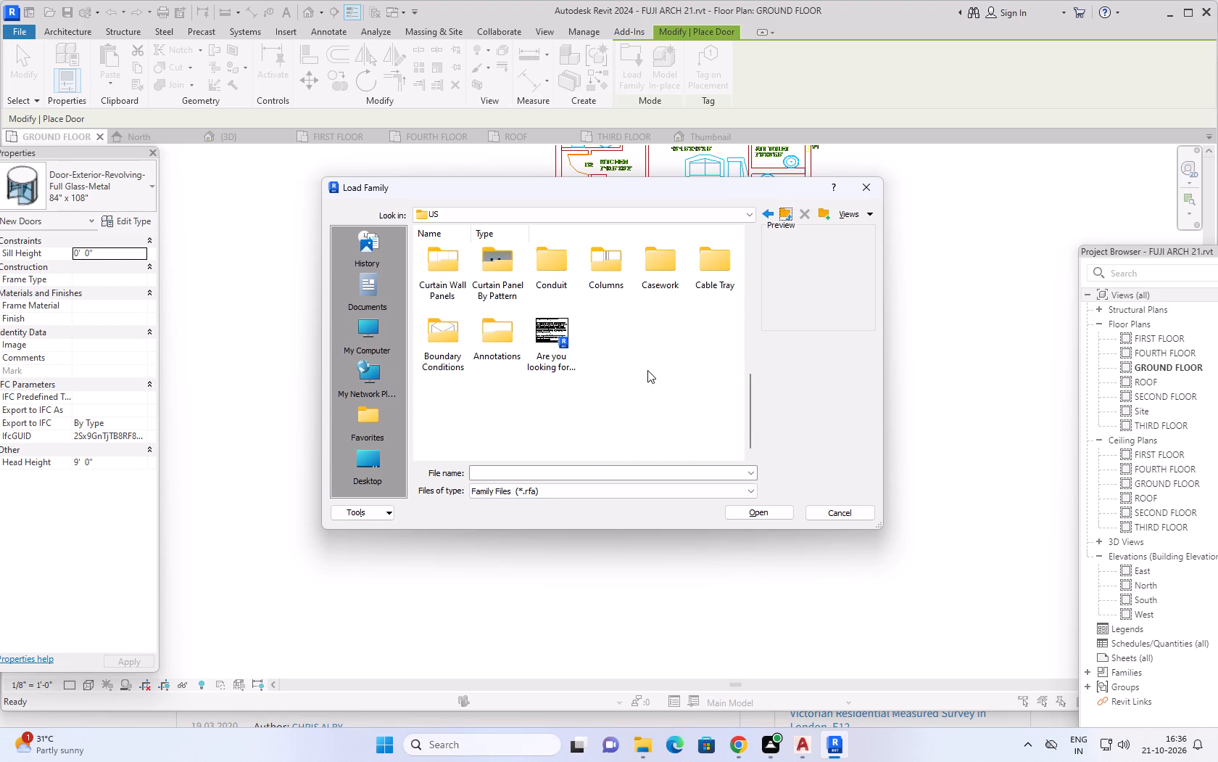
scroll(647, 377, "up", 2)
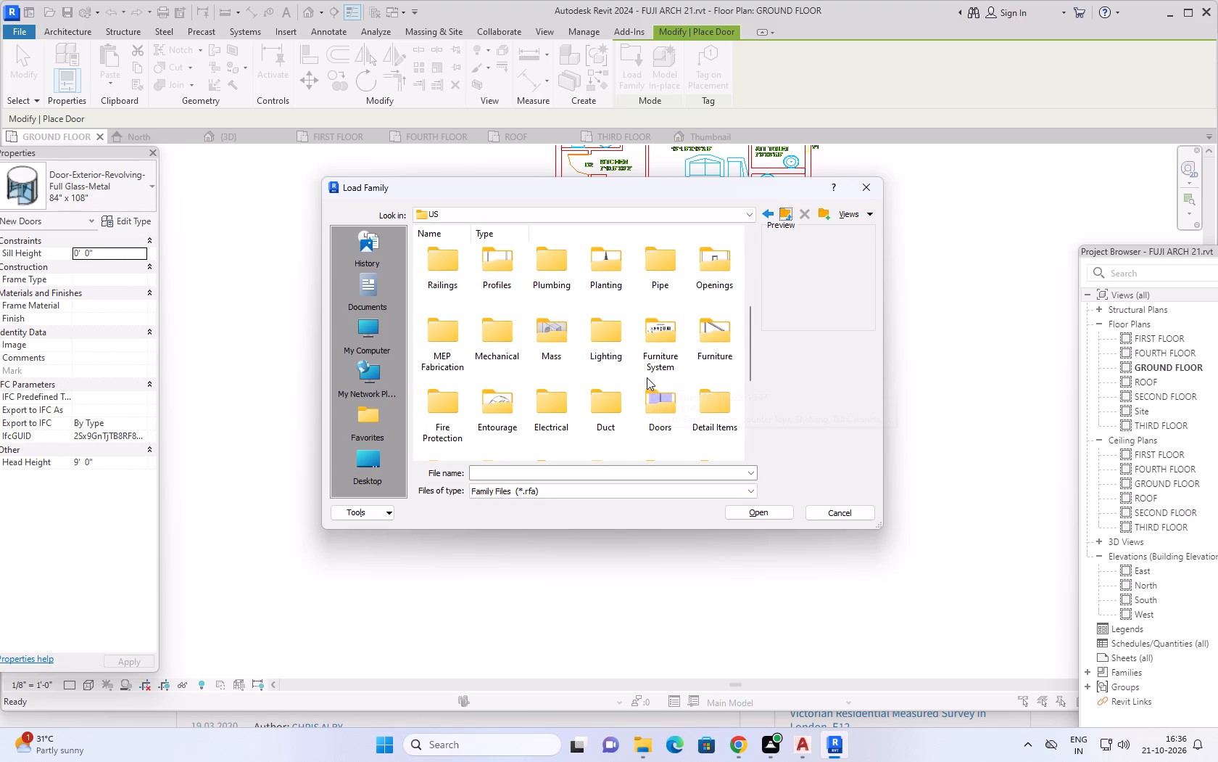
scroll(653, 396, "up", 4)
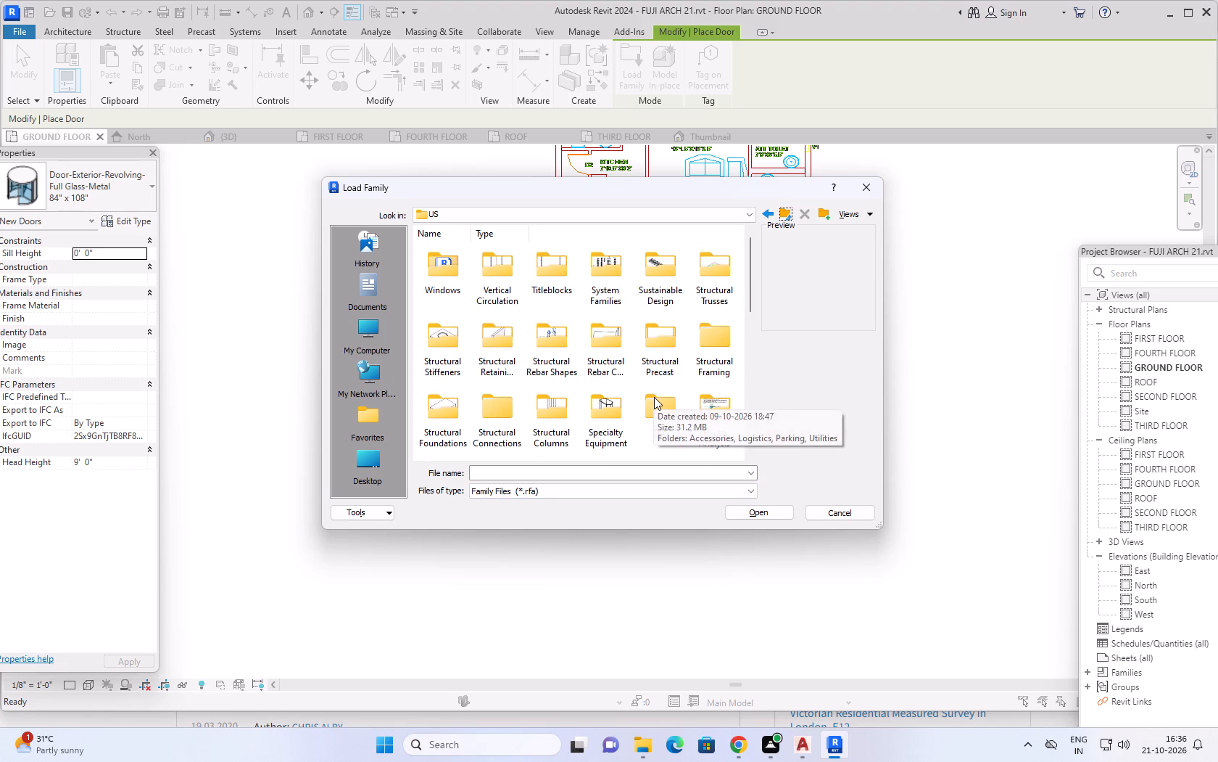
scroll(654, 397, "up", 5)
double_click(670, 410)
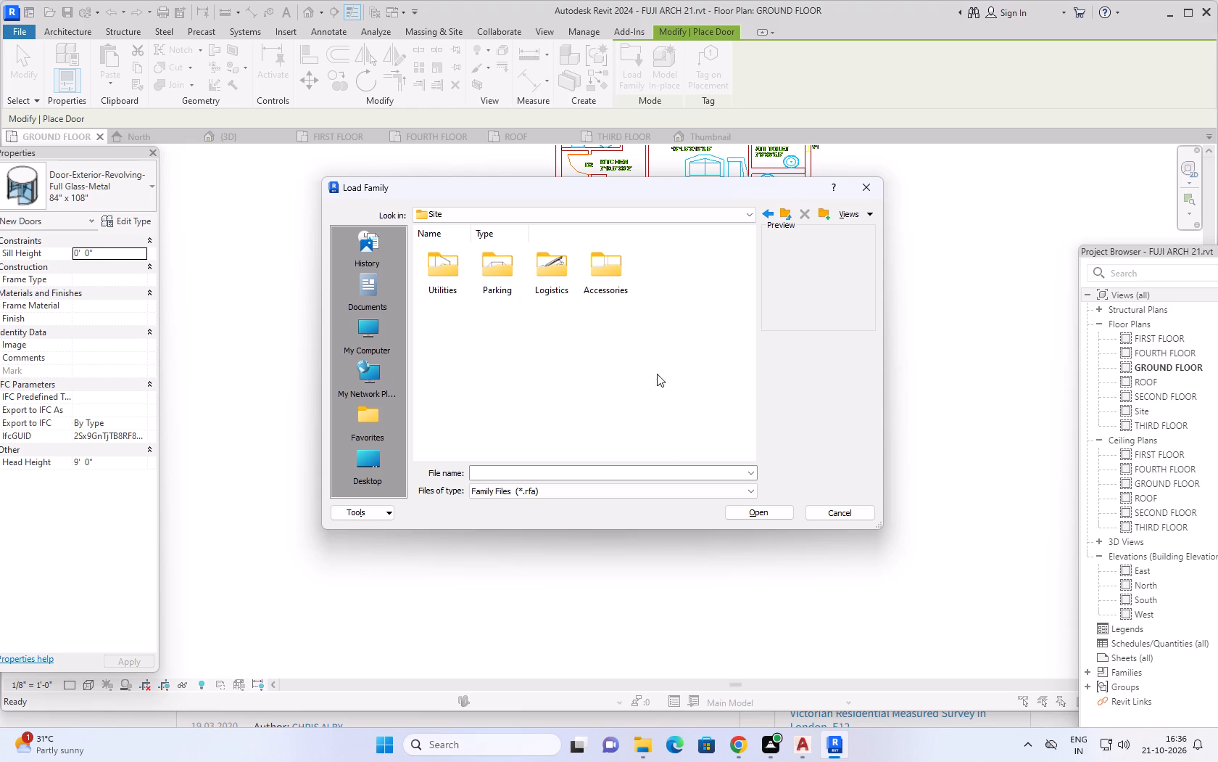
scroll(622, 346, "down", 2)
left_click(787, 215)
Find and open the Doors folder in the US family library.
scroll(543, 329, "down", 3)
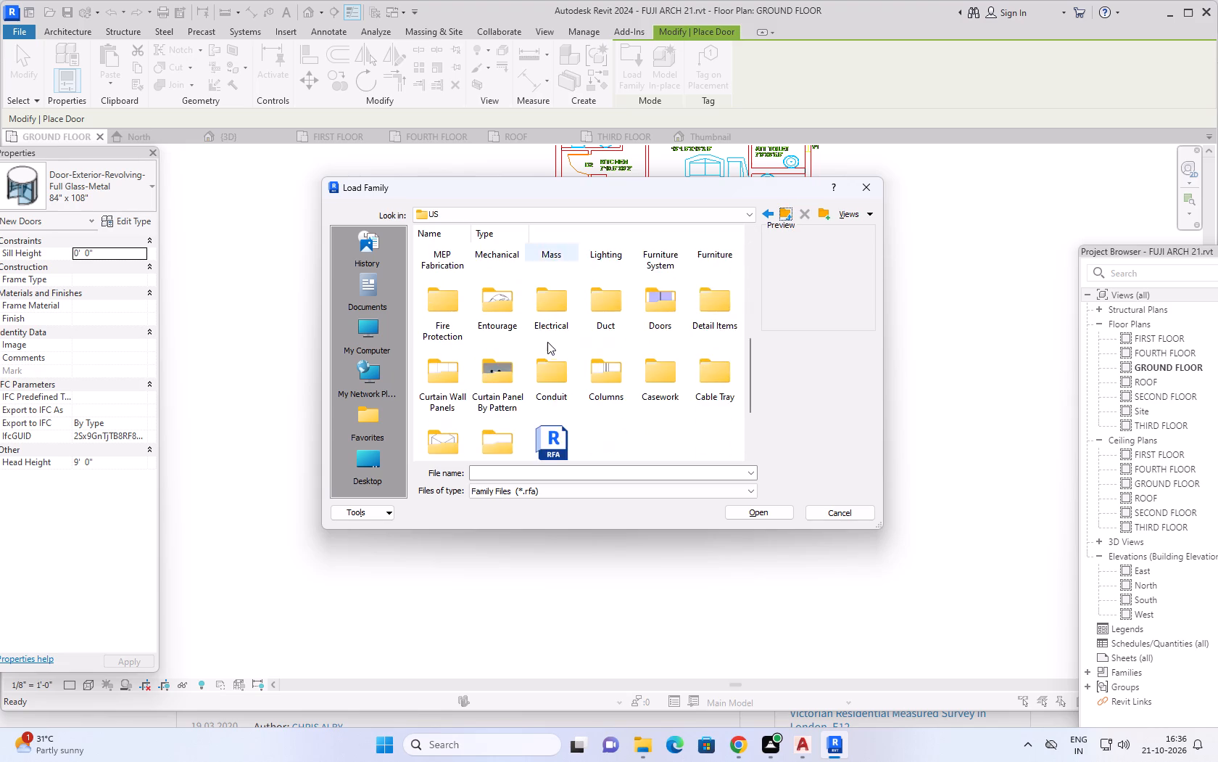
scroll(554, 348, "down", 3)
scroll(592, 405, "up", 5)
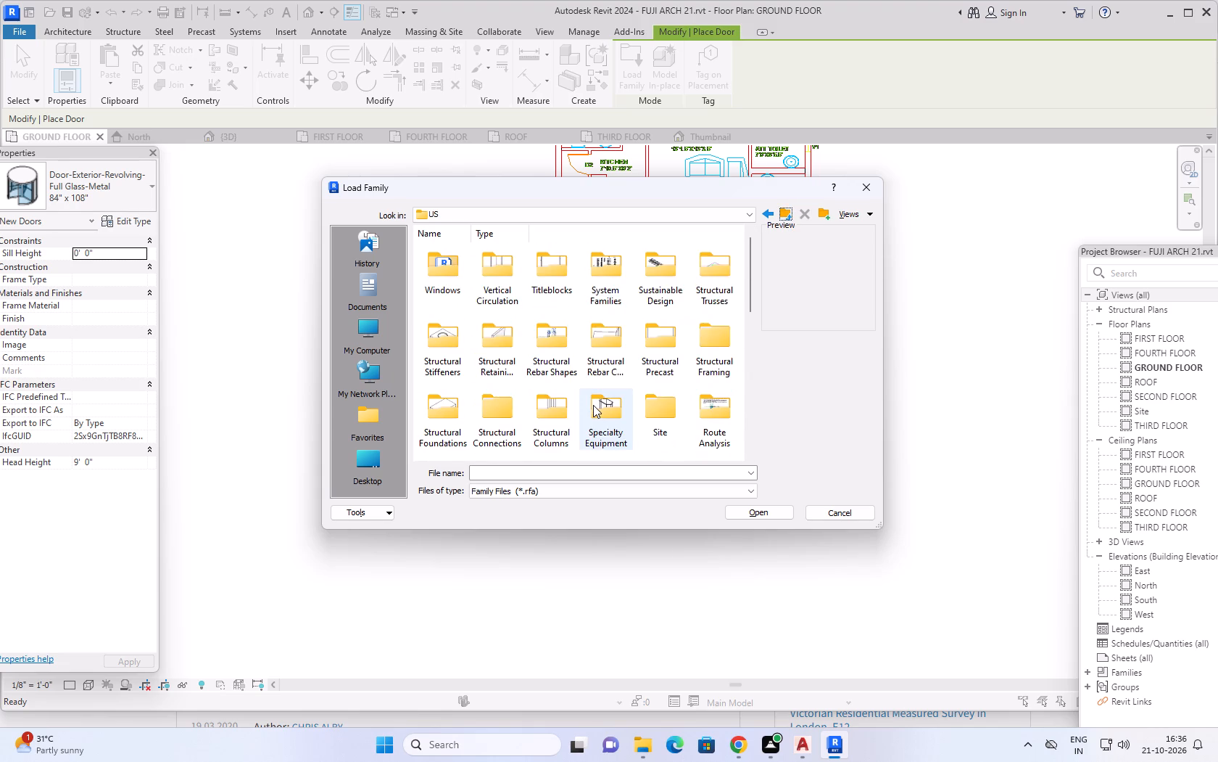
scroll(593, 405, "down", 3)
scroll(593, 405, "up", 6)
scroll(646, 377, "down", 1)
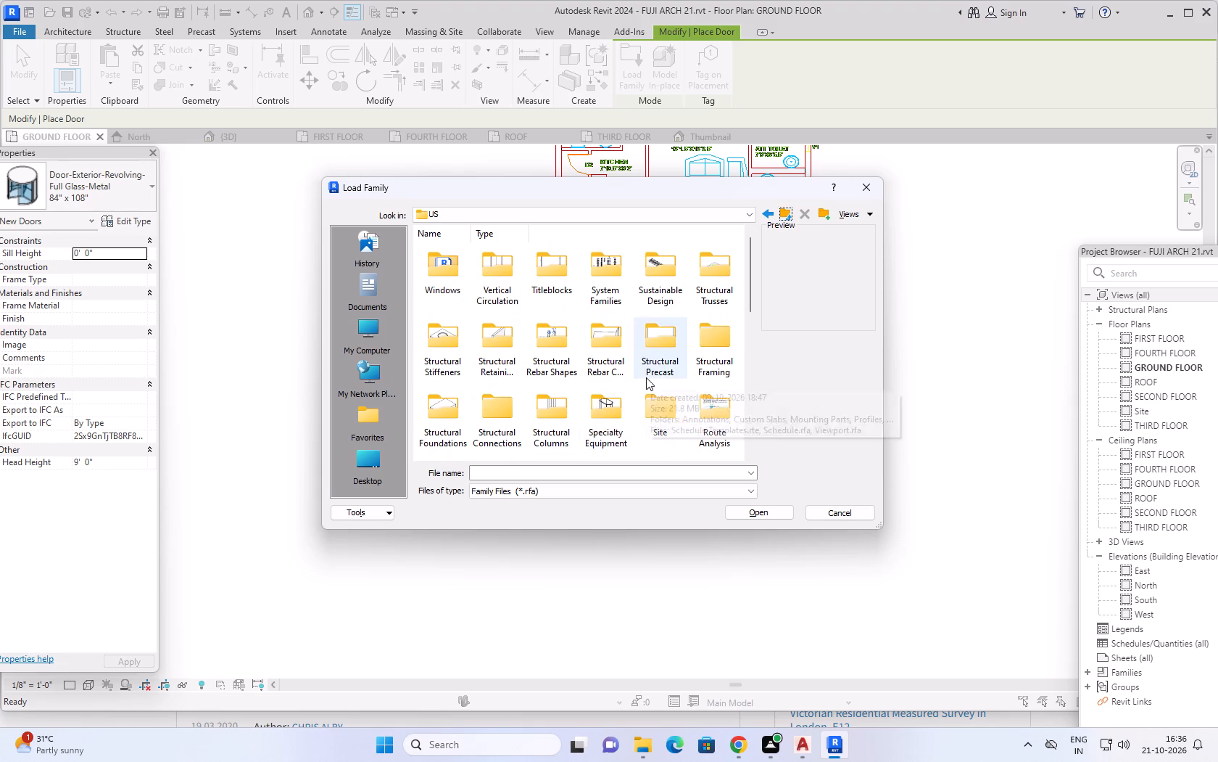
scroll(646, 377, "down", 2)
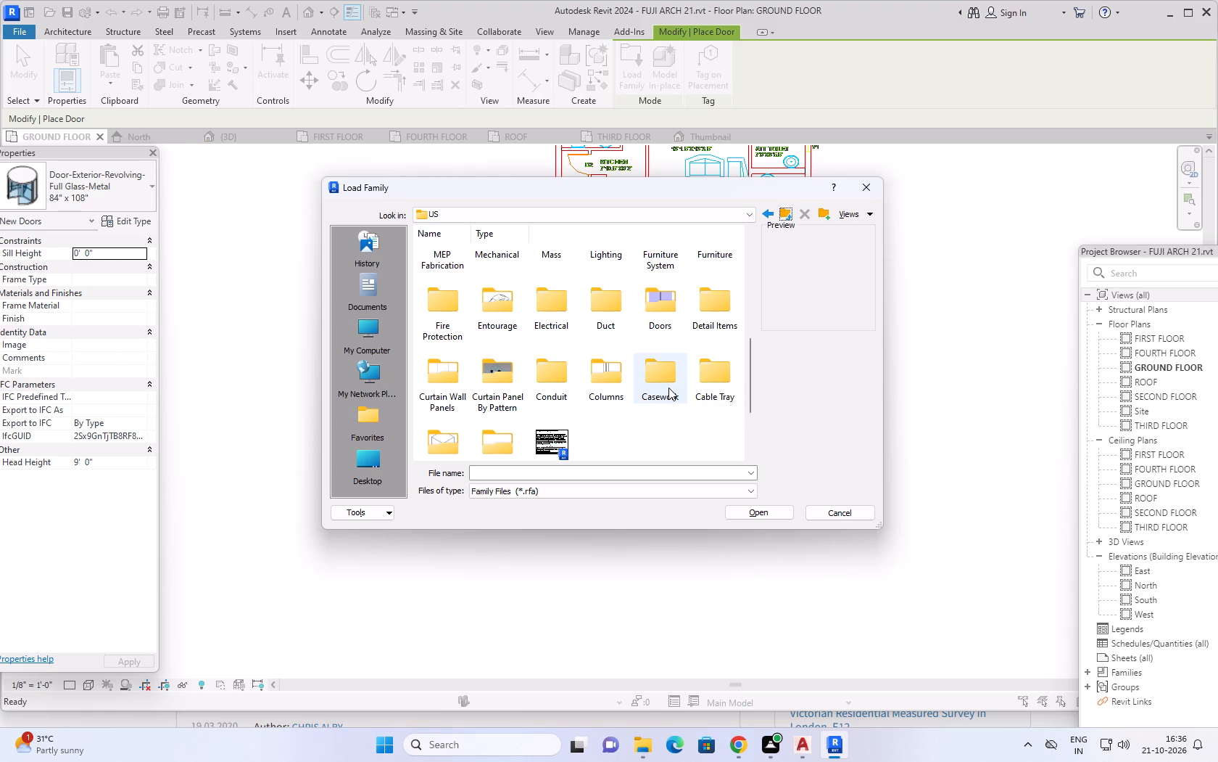
left_click(654, 308)
double_click(654, 308)
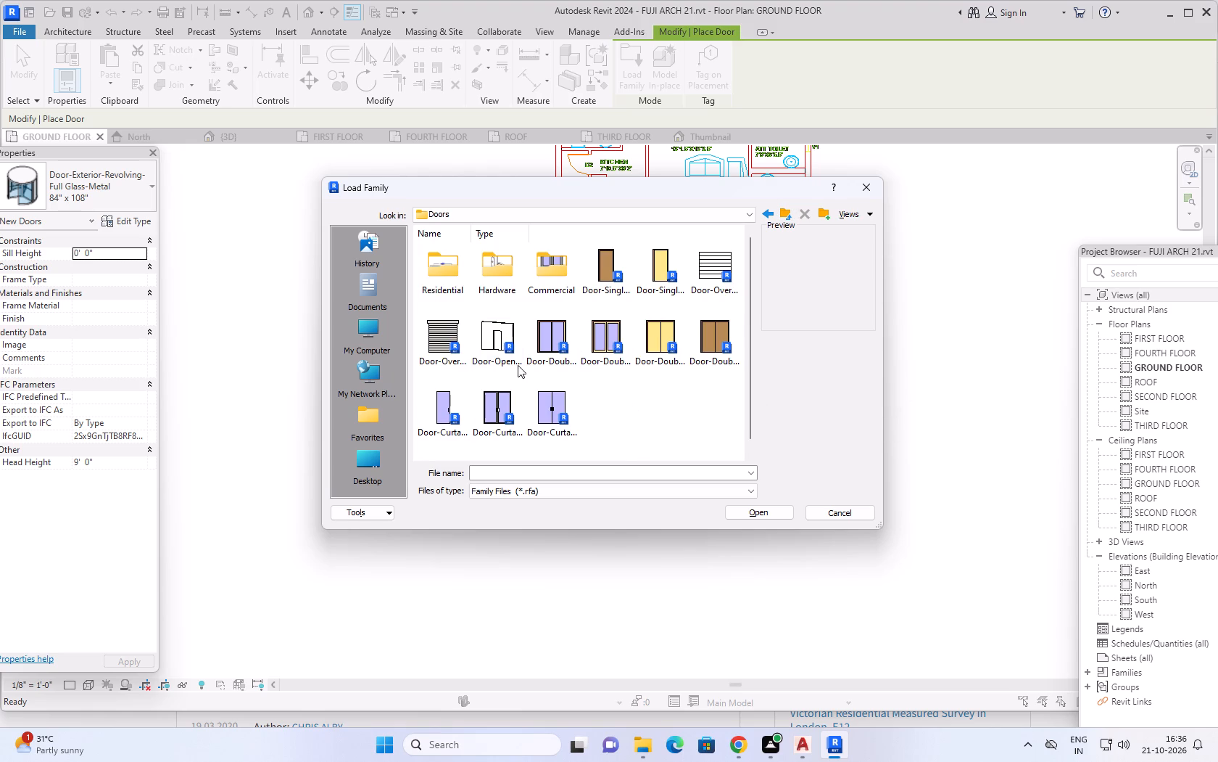
Look through the Residential door families and preview the Aluprof MB-79N-SI panel door with double sidelights.
double_click(439, 263)
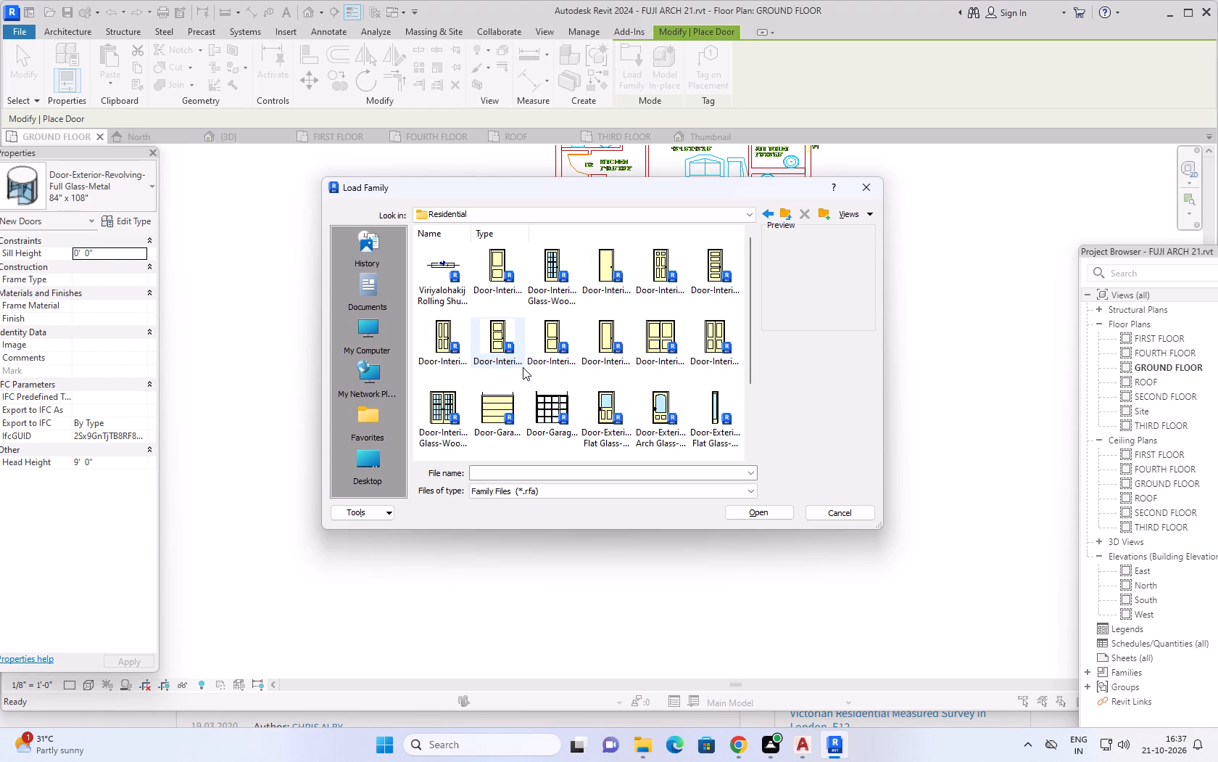
scroll(635, 317, "down", 2)
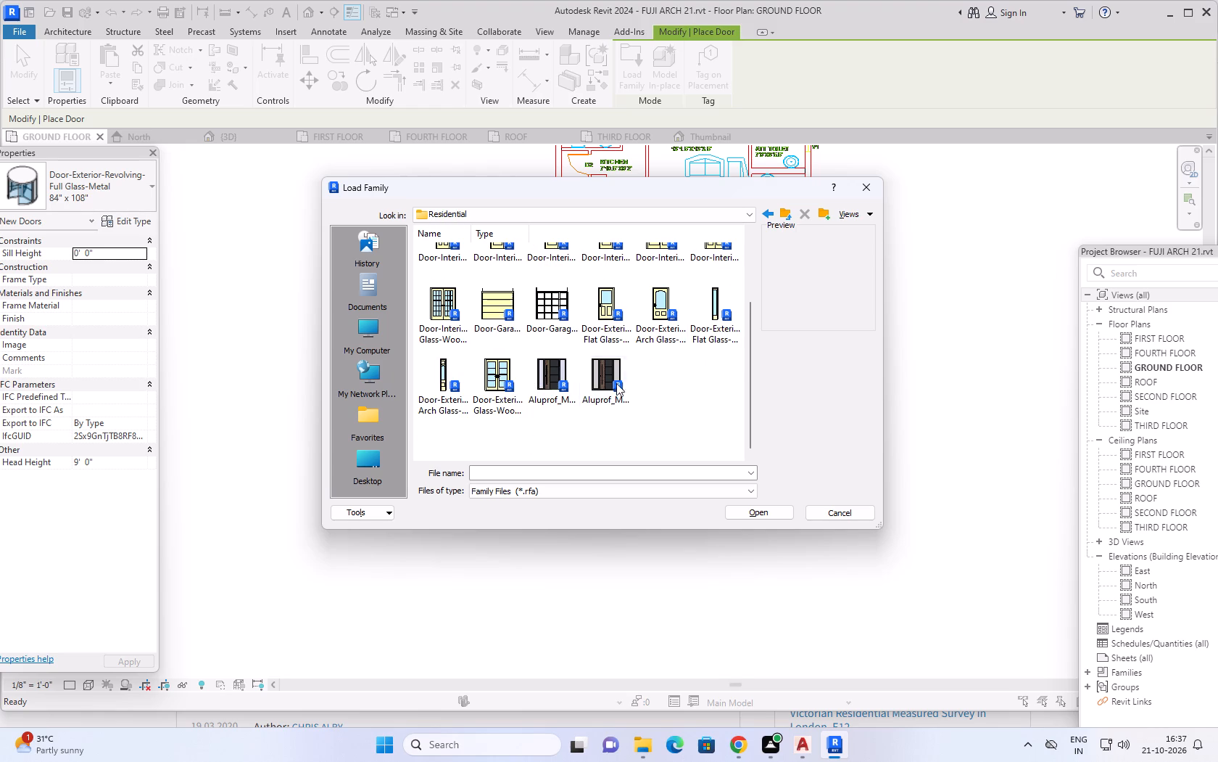
scroll(513, 403, "up", 4)
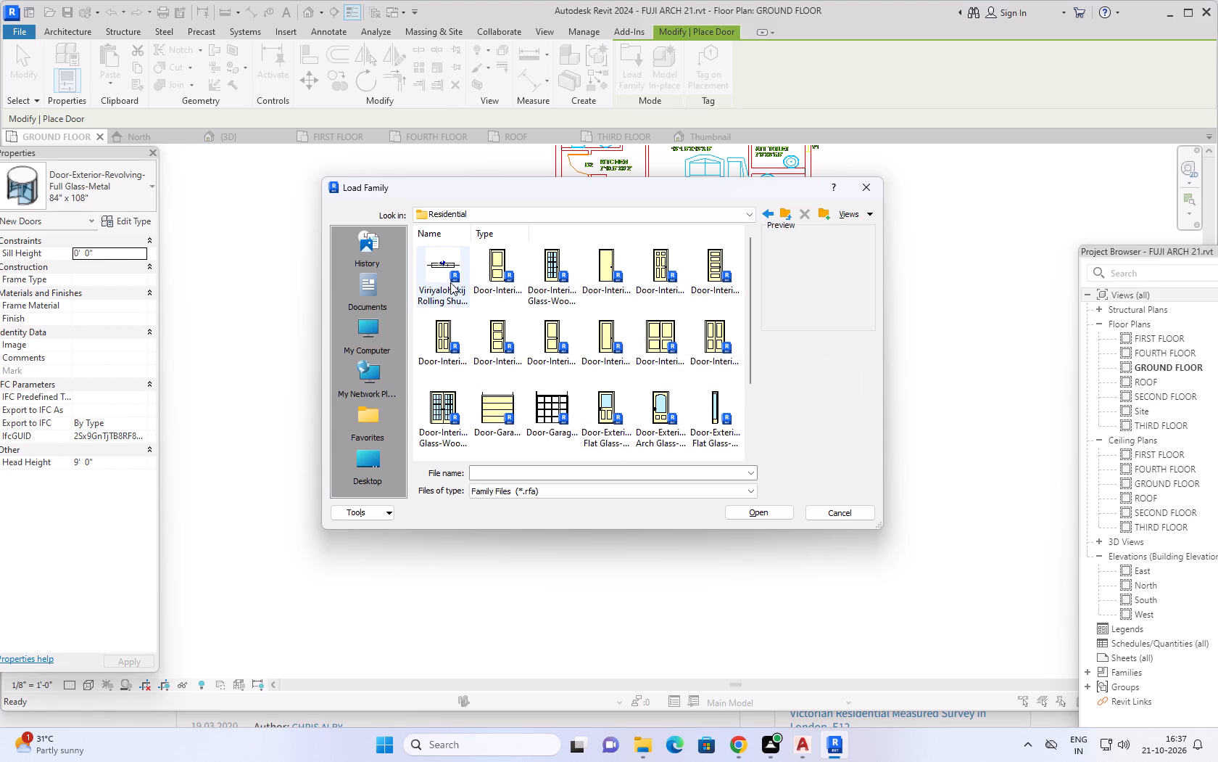
scroll(658, 409, "down", 7)
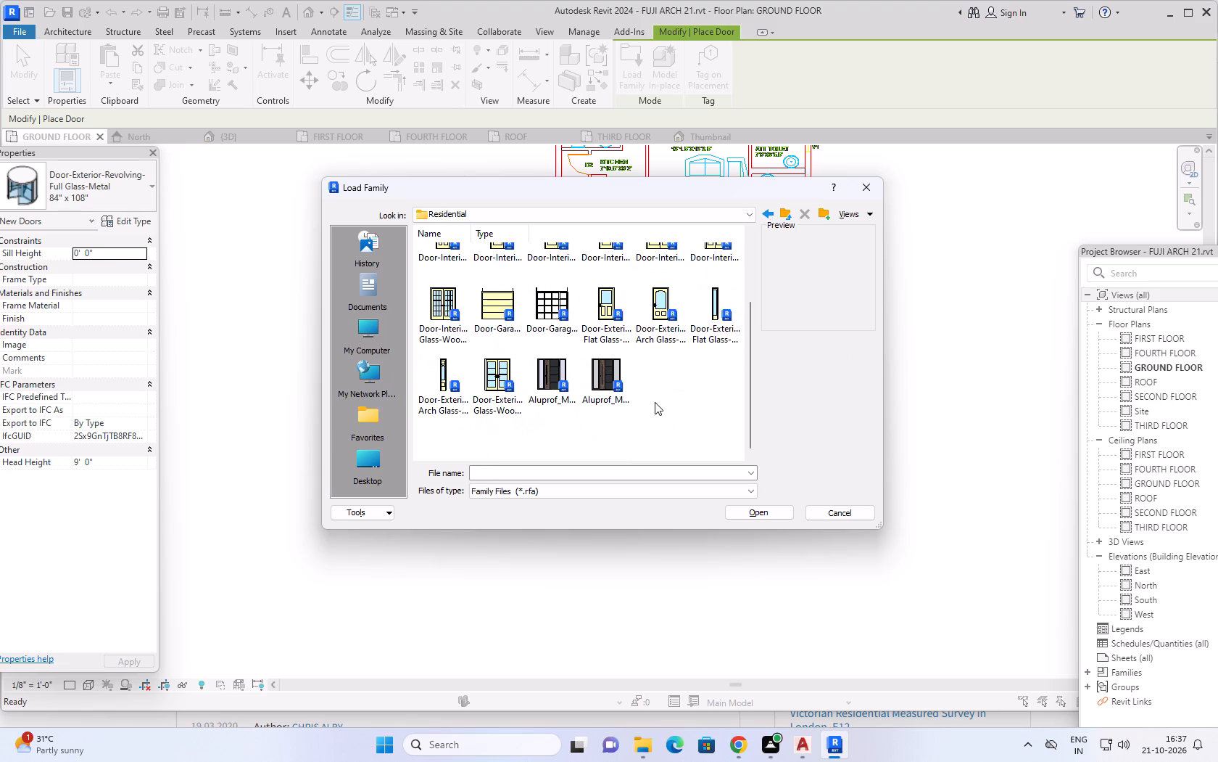
left_click(555, 382)
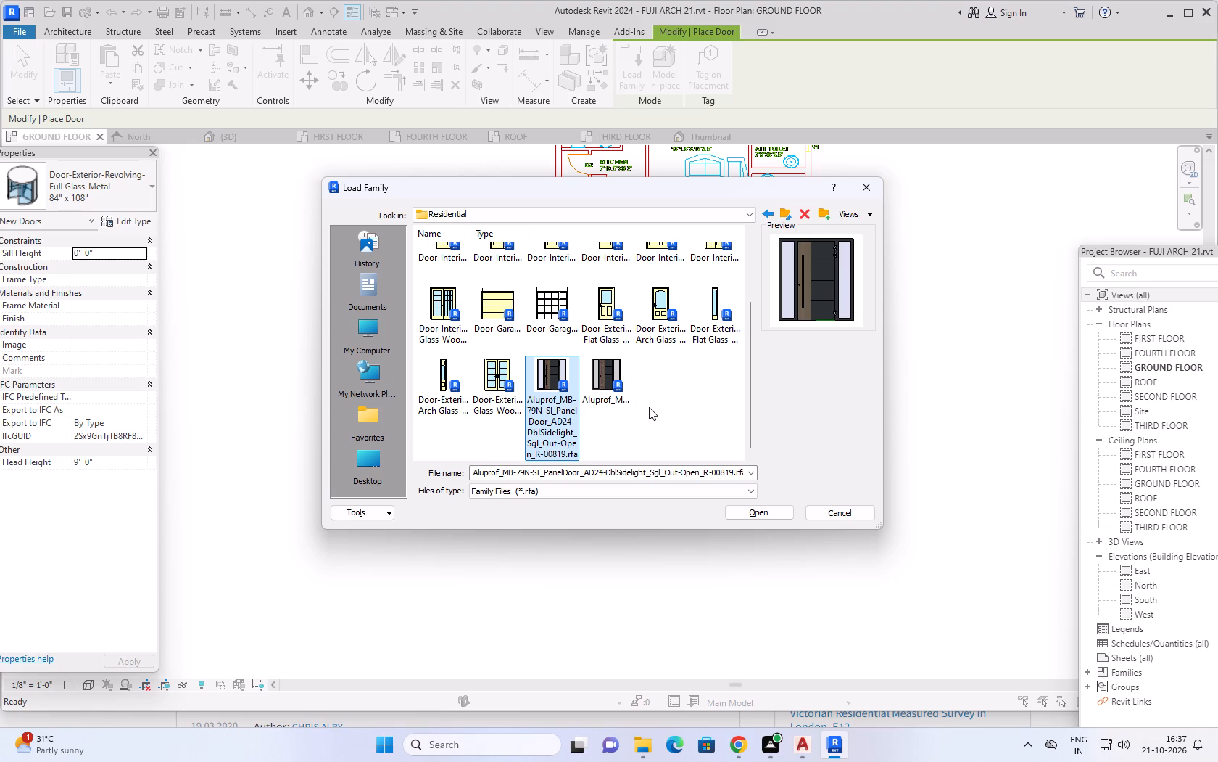
Check the Hardware and Commercial door folders for suitable families, and return to the Doors folder.
left_click(780, 216)
double_click(497, 269)
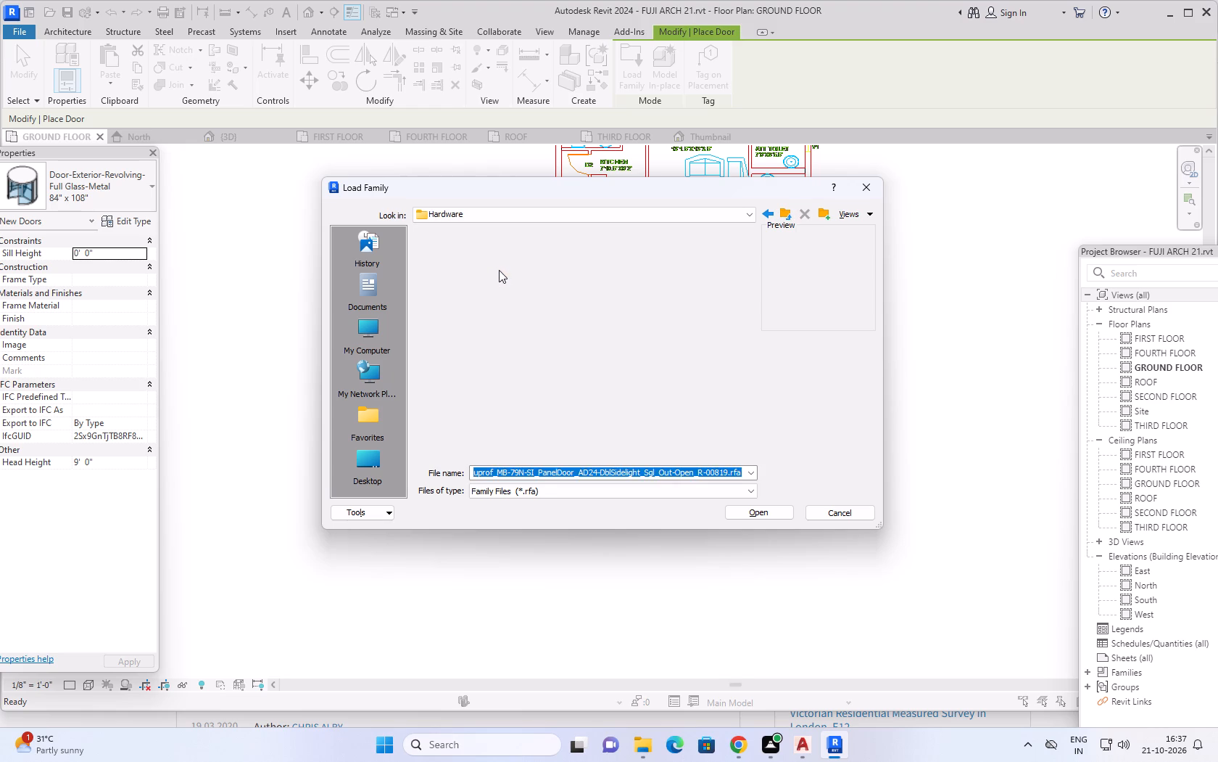
left_click(790, 214)
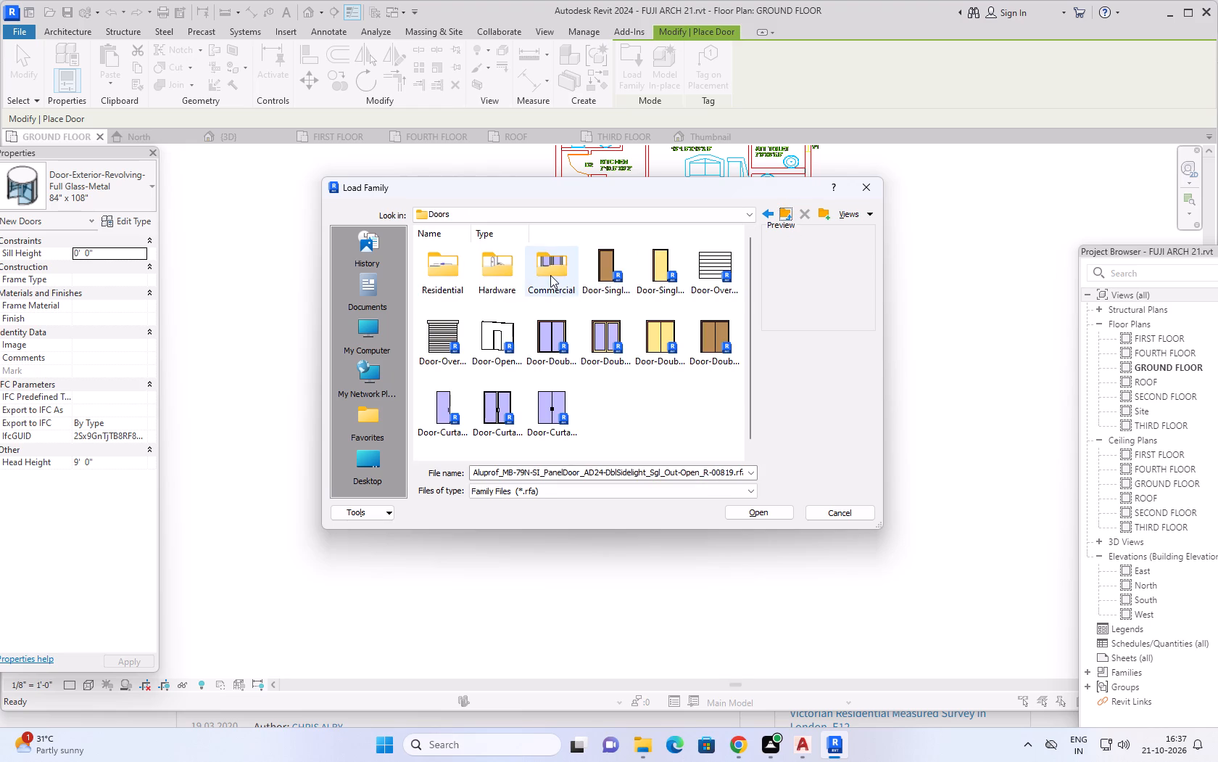
double_click(550, 275)
scroll(626, 361, "down", 3)
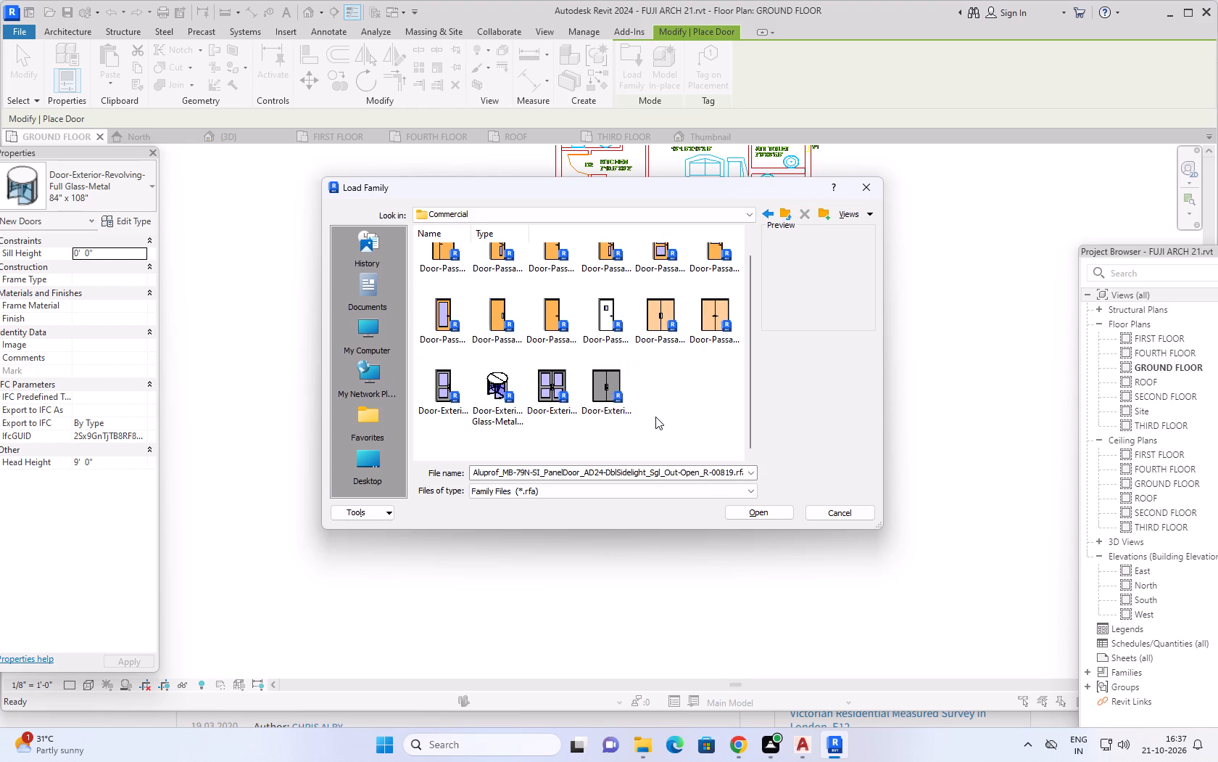
scroll(655, 417, "up", 5)
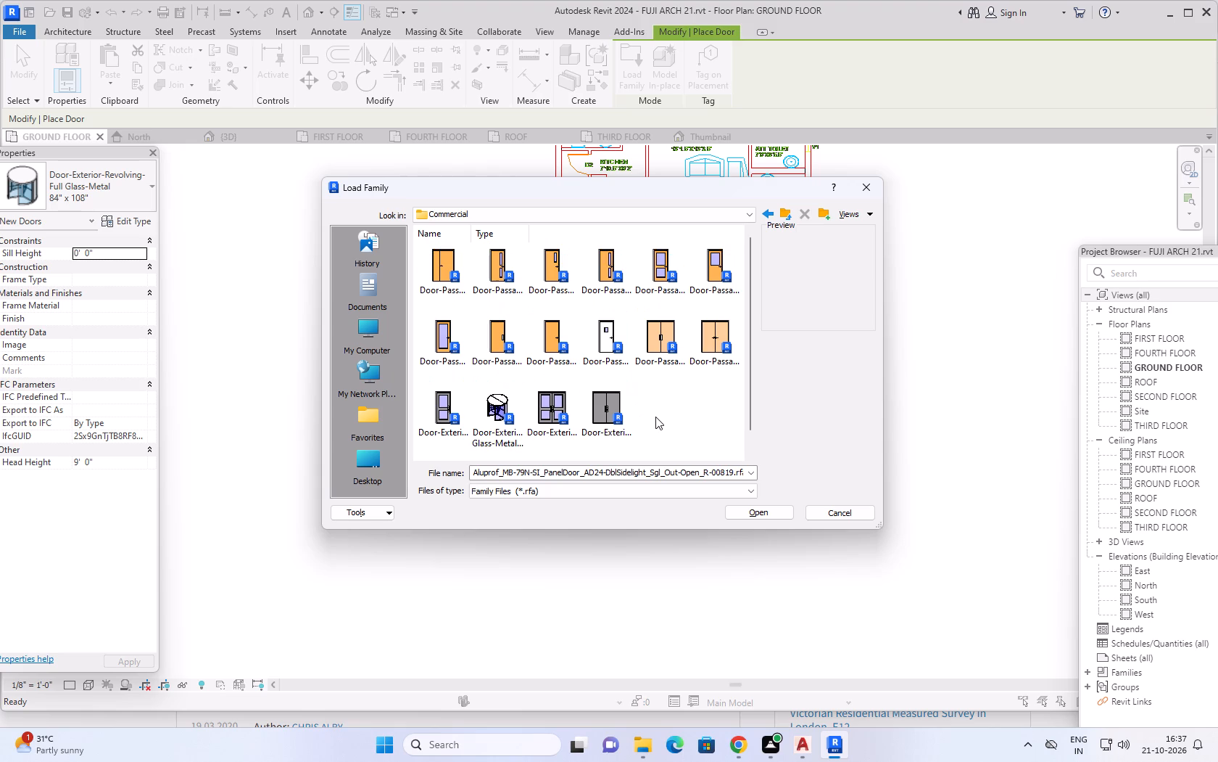
left_click(780, 214)
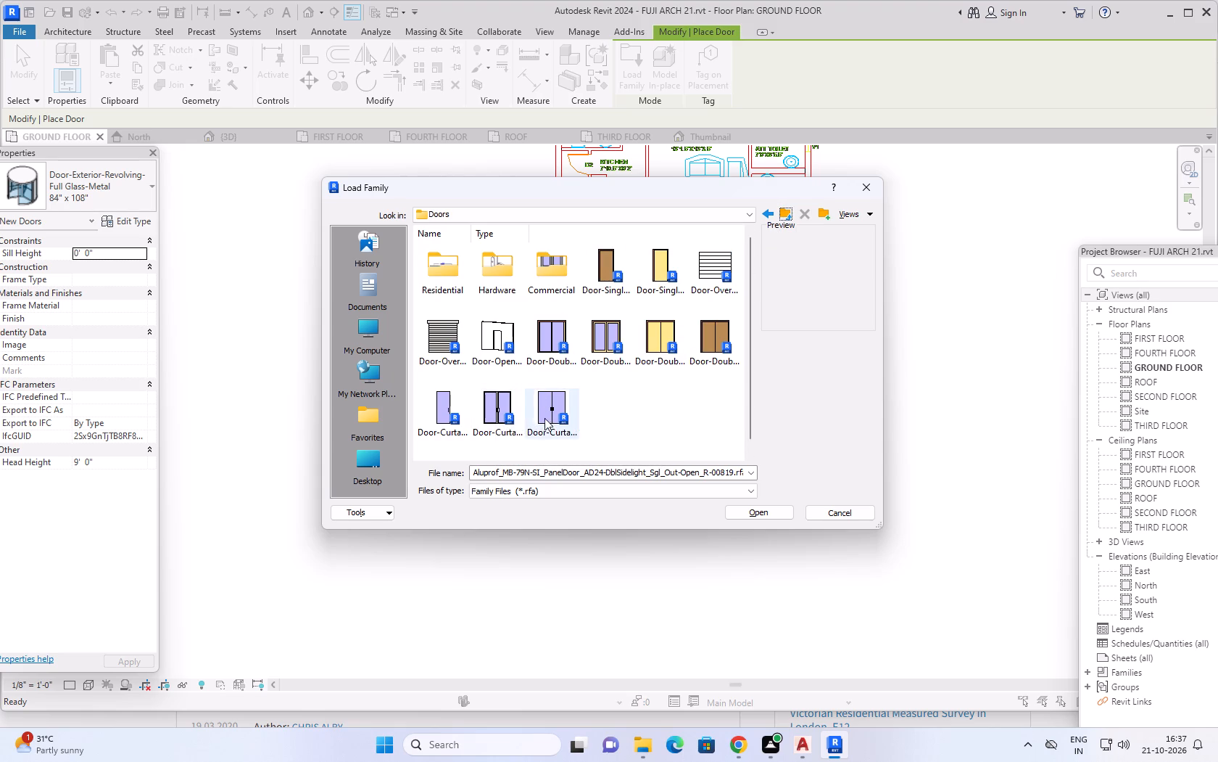
Preview the Door-Curtain-Wall-Double-Storefront family, and load the Door-Overhead-Rolling family into the project.
left_click(504, 401)
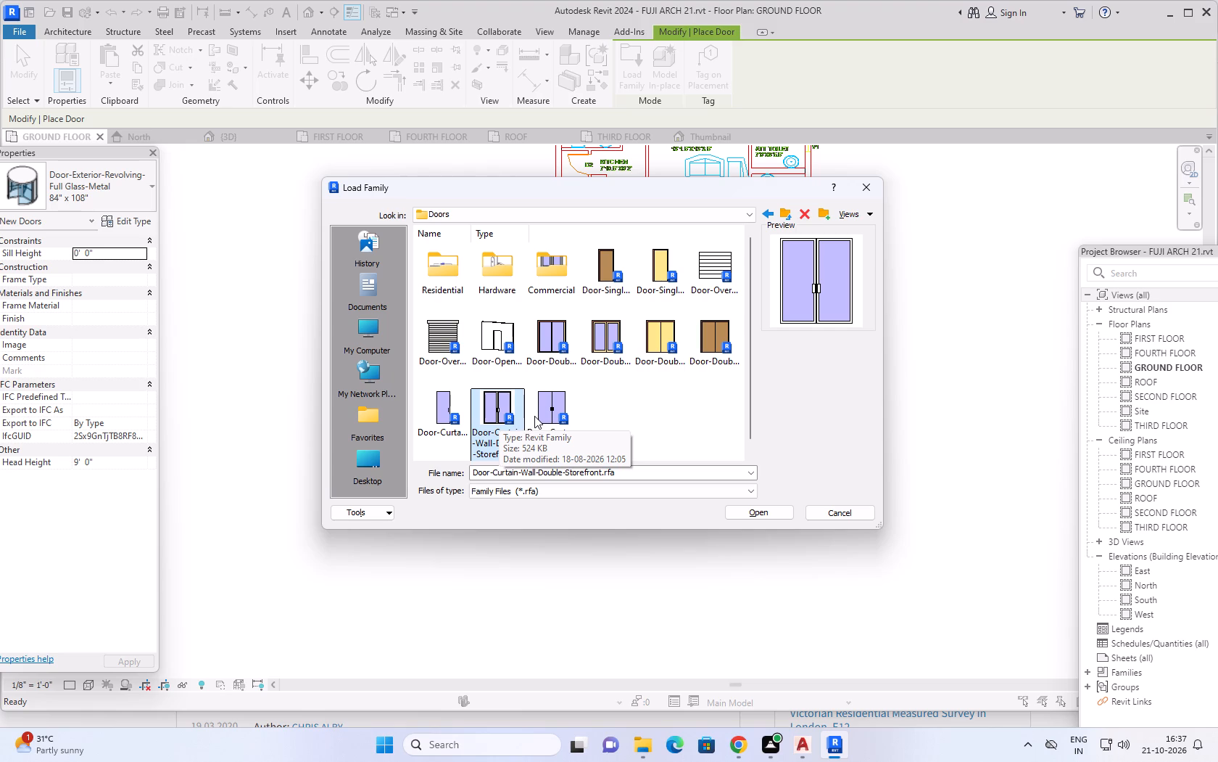
left_click(431, 329)
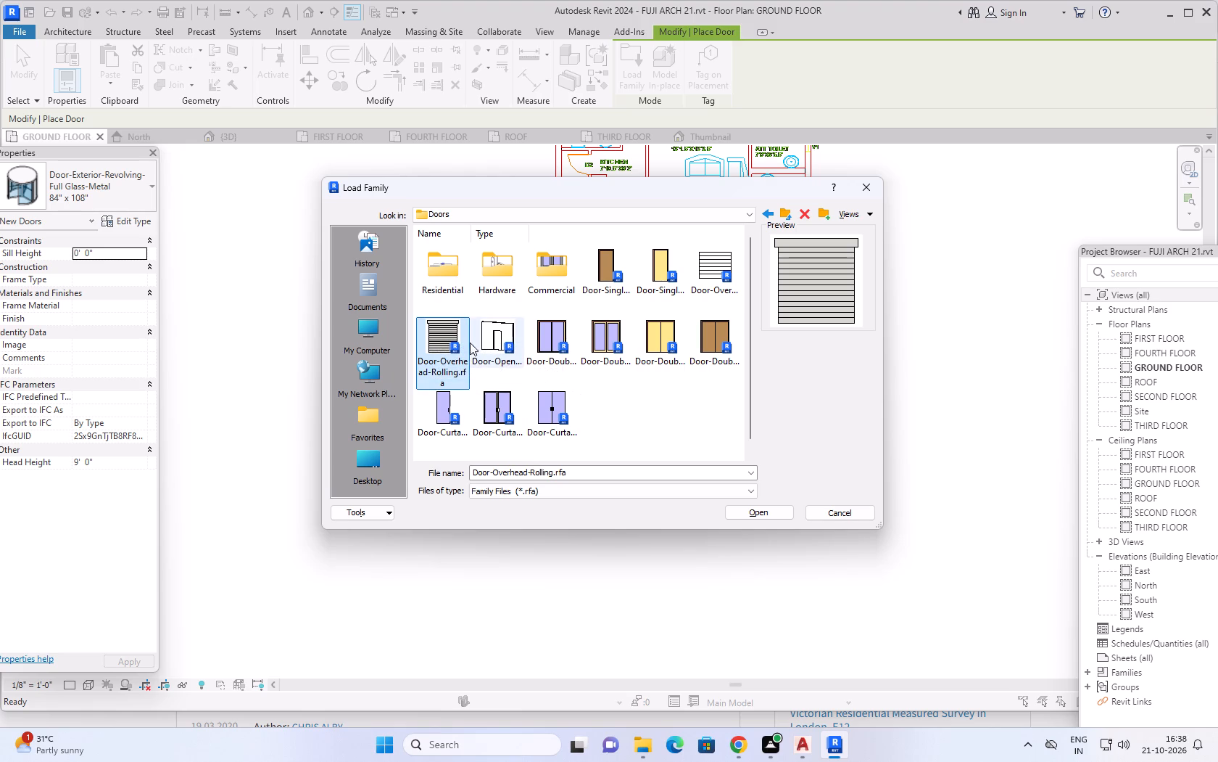
left_click(768, 510)
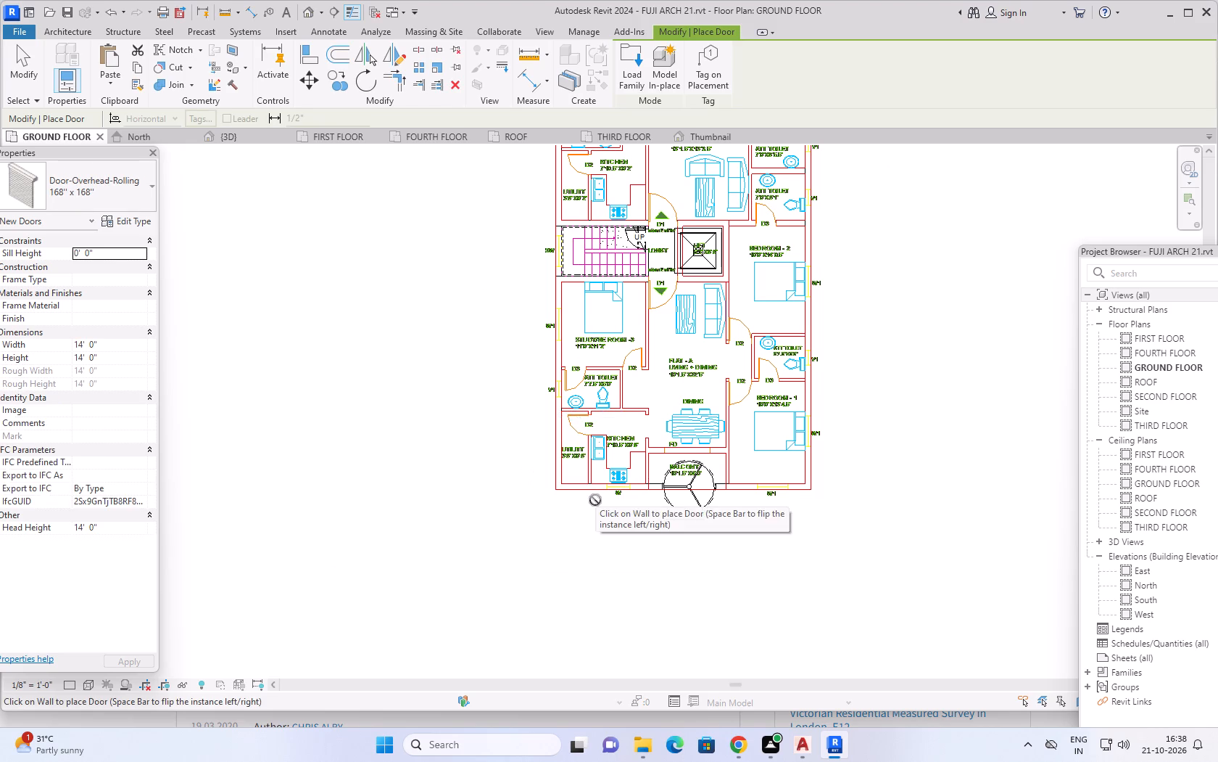
Measure along the front wall from the utility's outer side wall to the balcony's near side wall with an aligned dimension, without placing it.
scroll(595, 500, "up", 9)
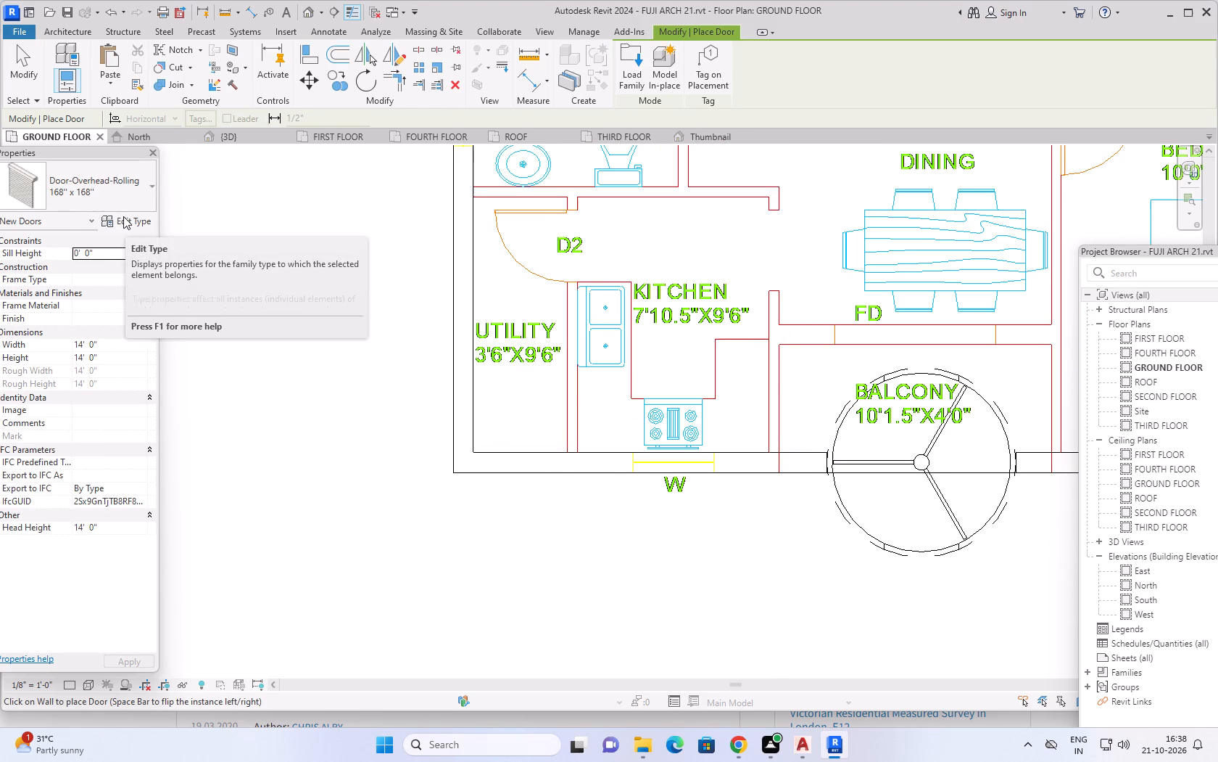
left_click(257, 17)
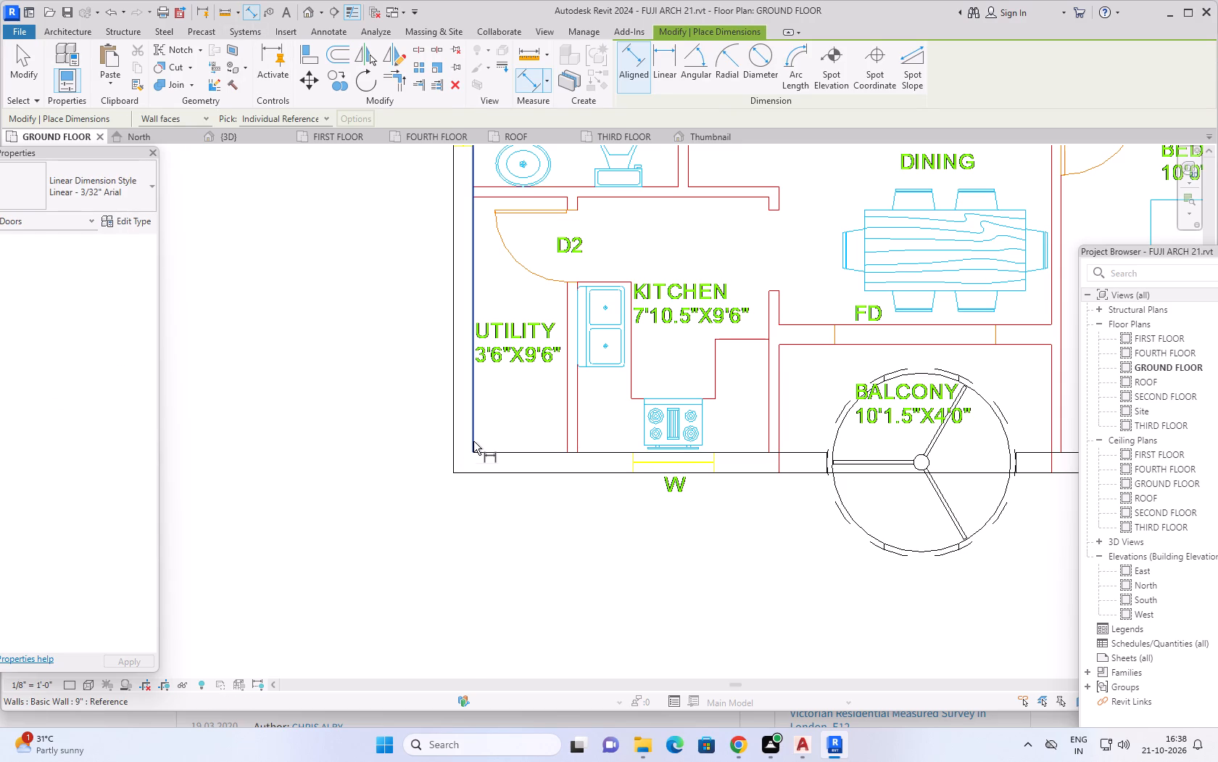
left_click(473, 438)
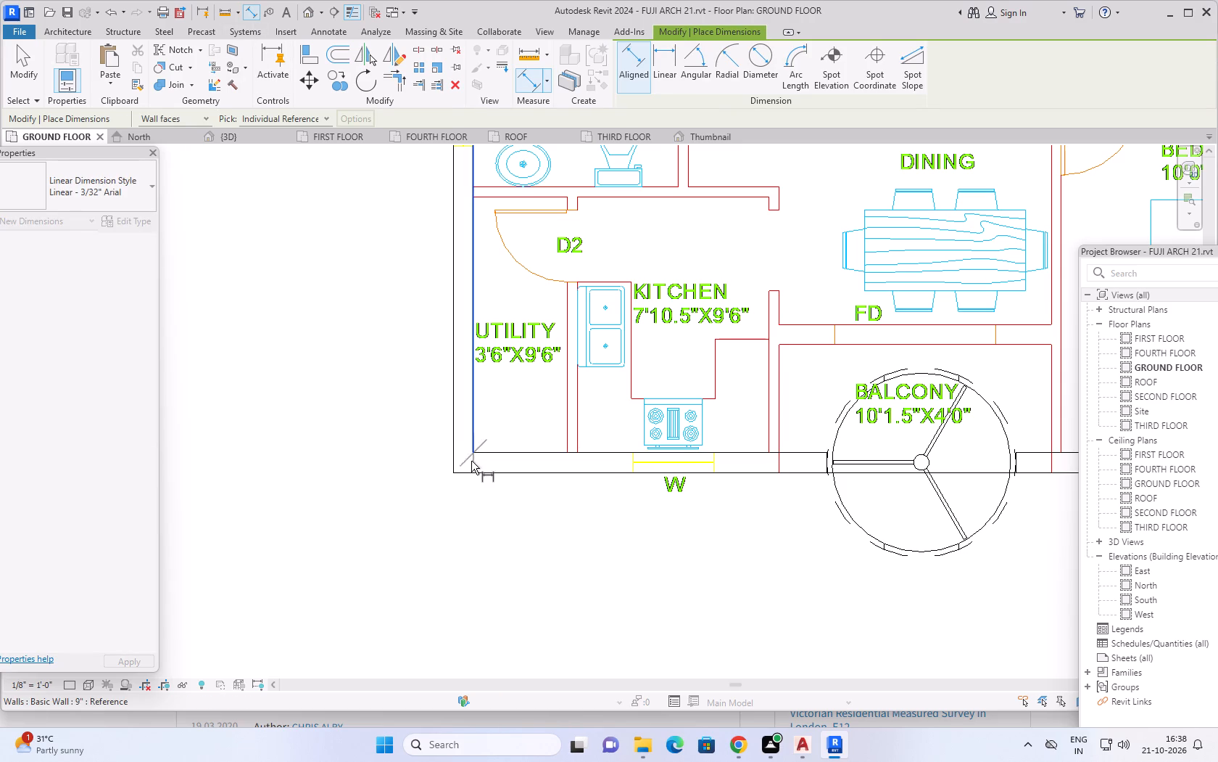
left_click(779, 459)
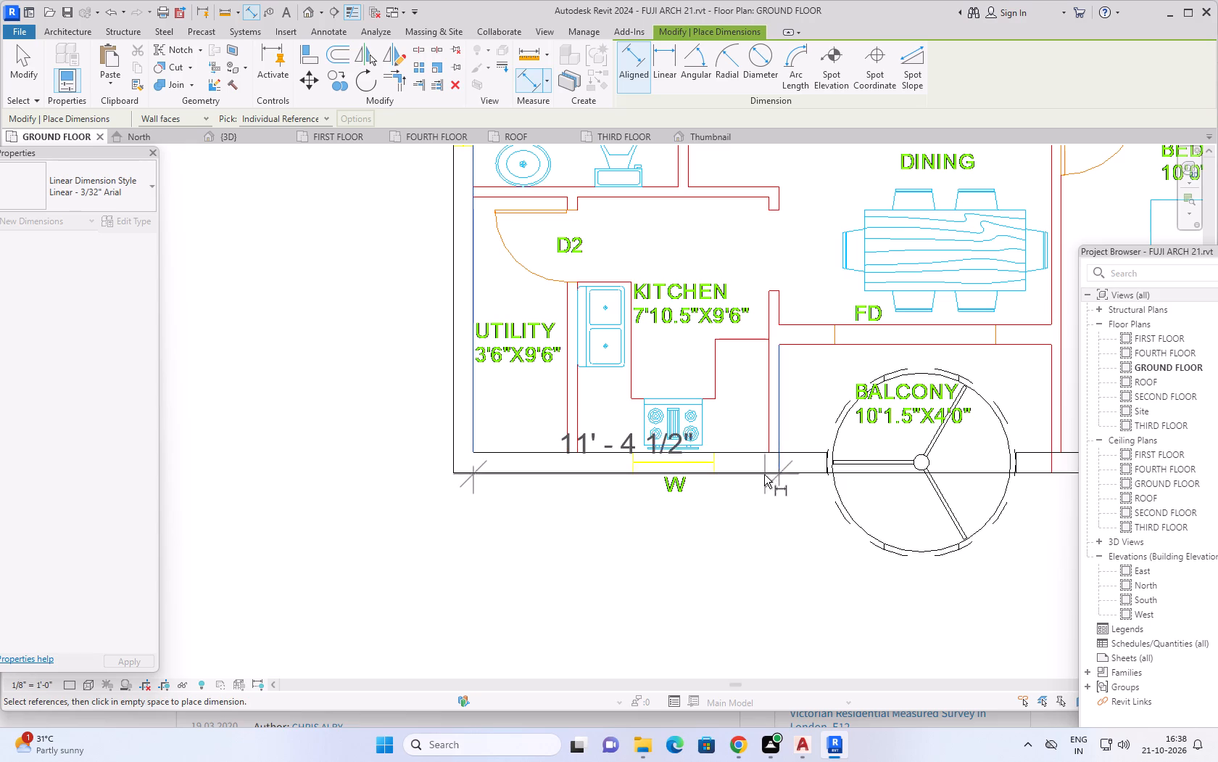
key("Escape")
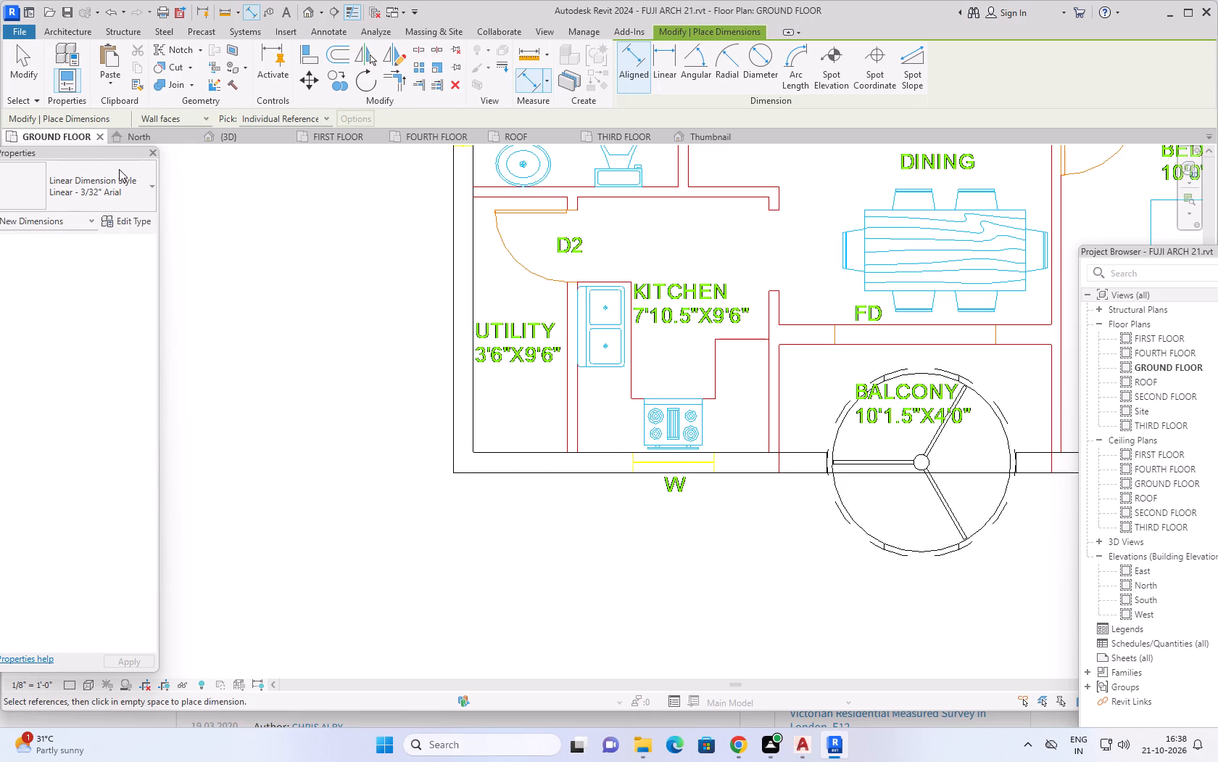
Restart the Door command and duplicate the 168" x 168" overhead rolling door type as 10'X9'.
left_click(77, 38)
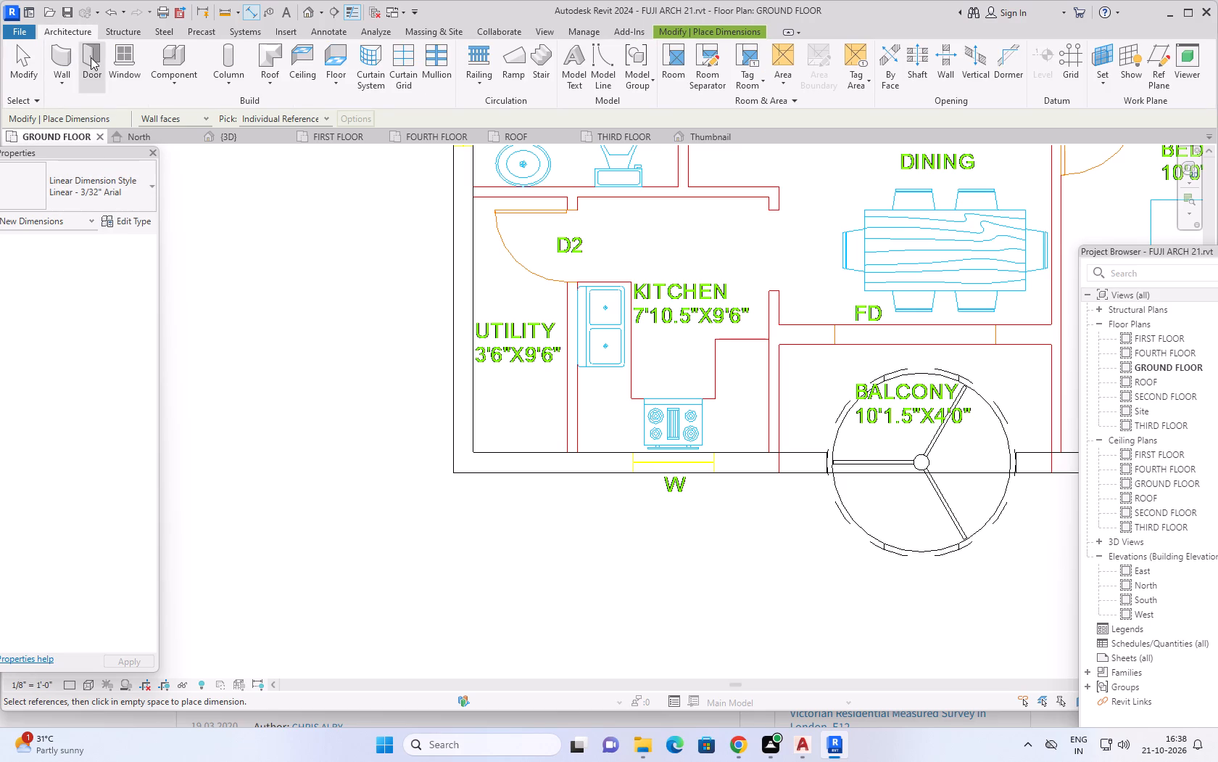
left_click(91, 57)
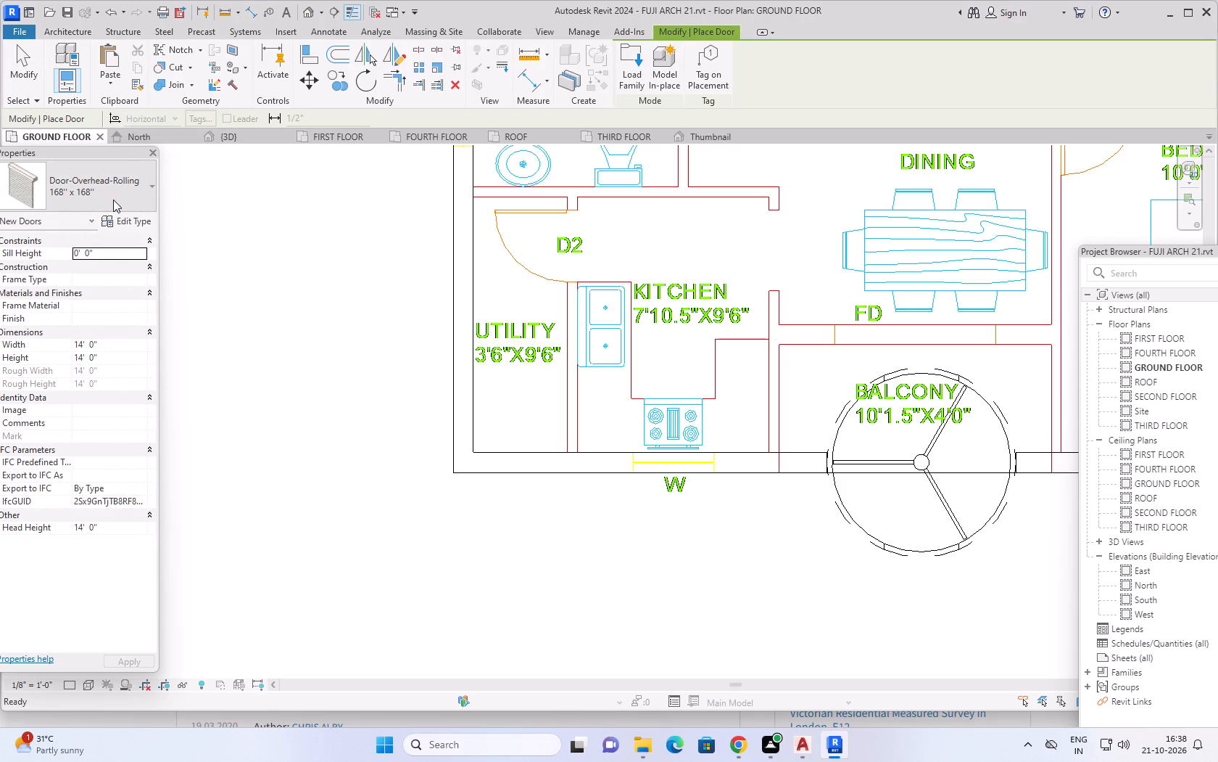
left_click(117, 220)
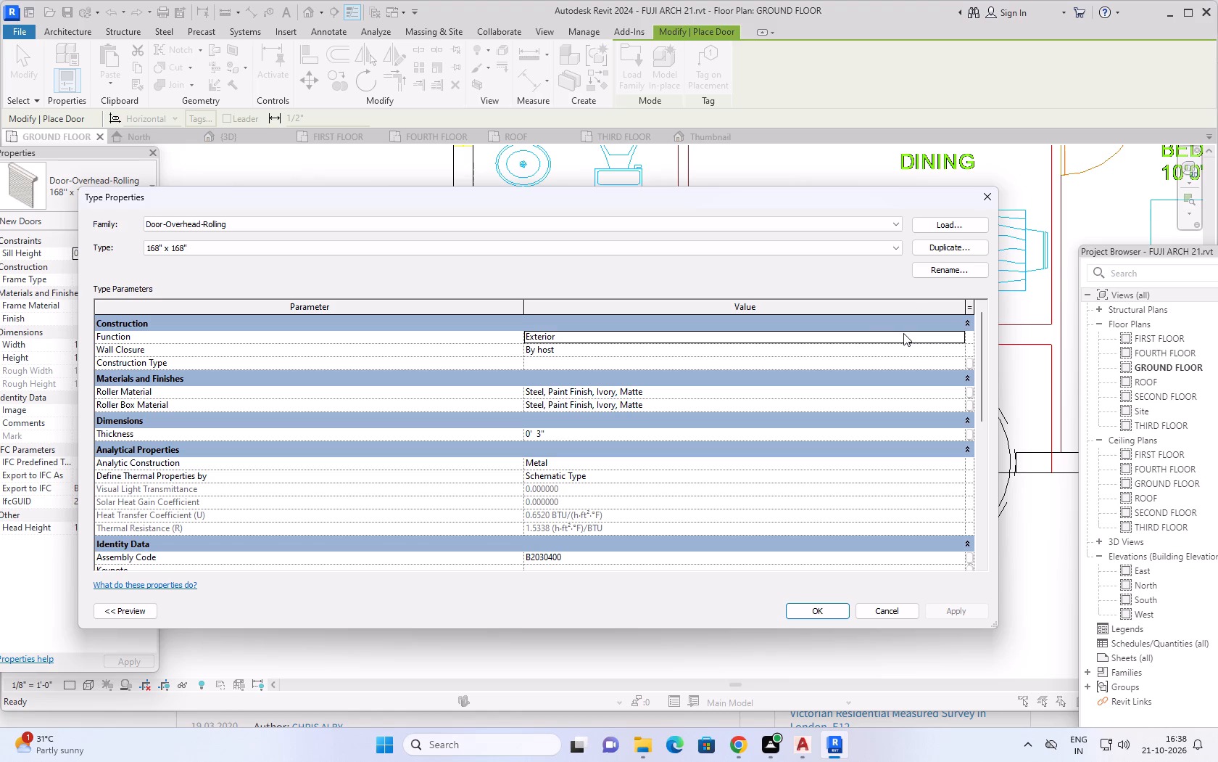
left_click(950, 246)
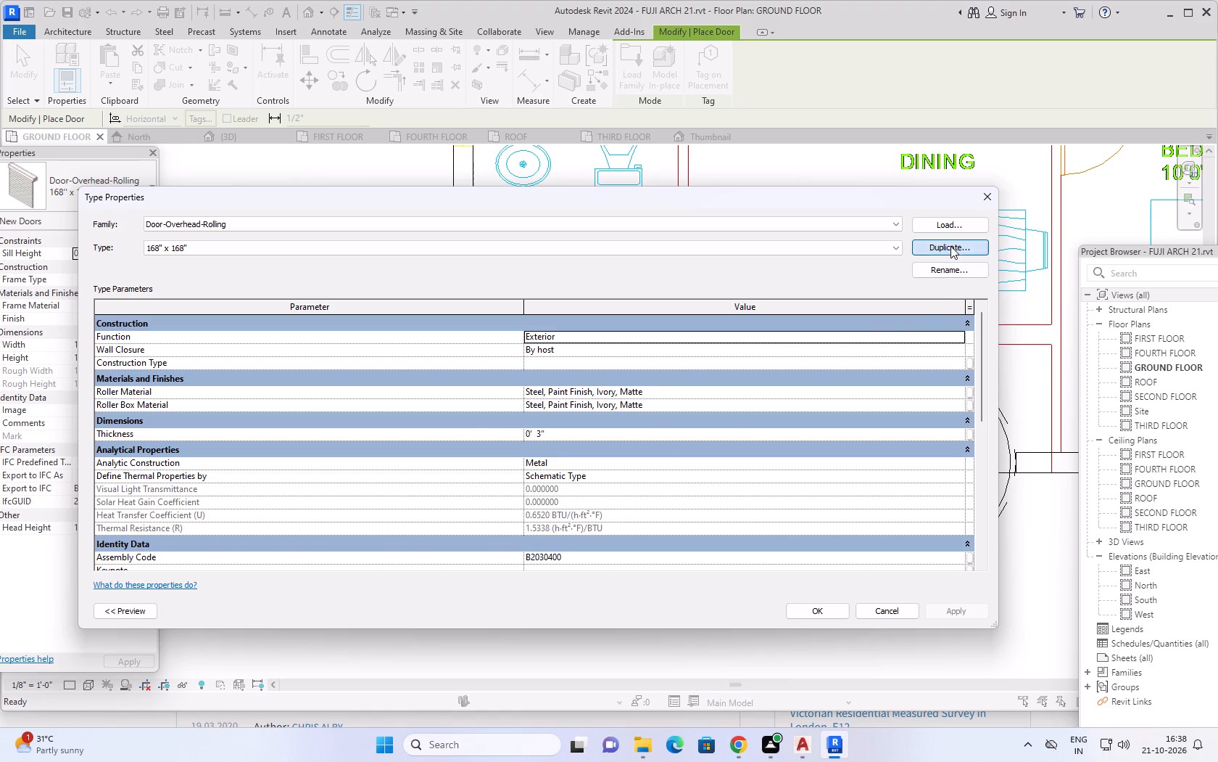
key("BackSpace")
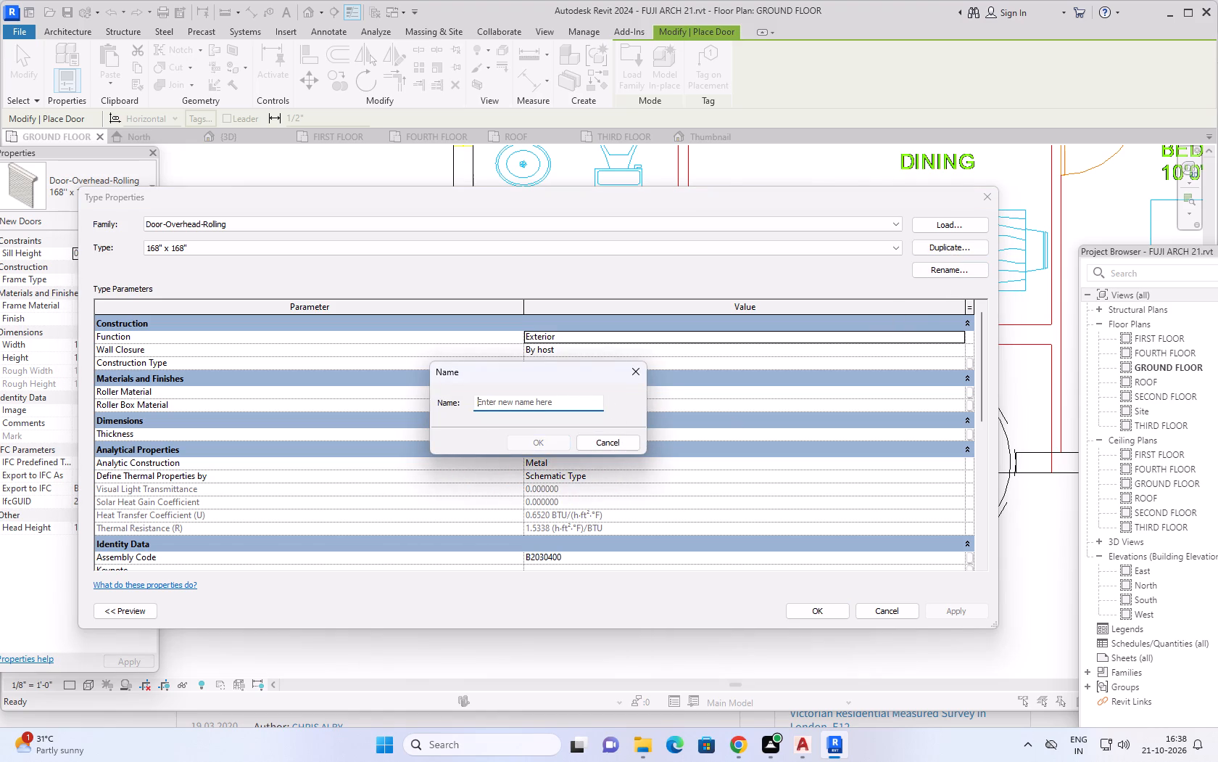
type("10")
key("apostrophe")
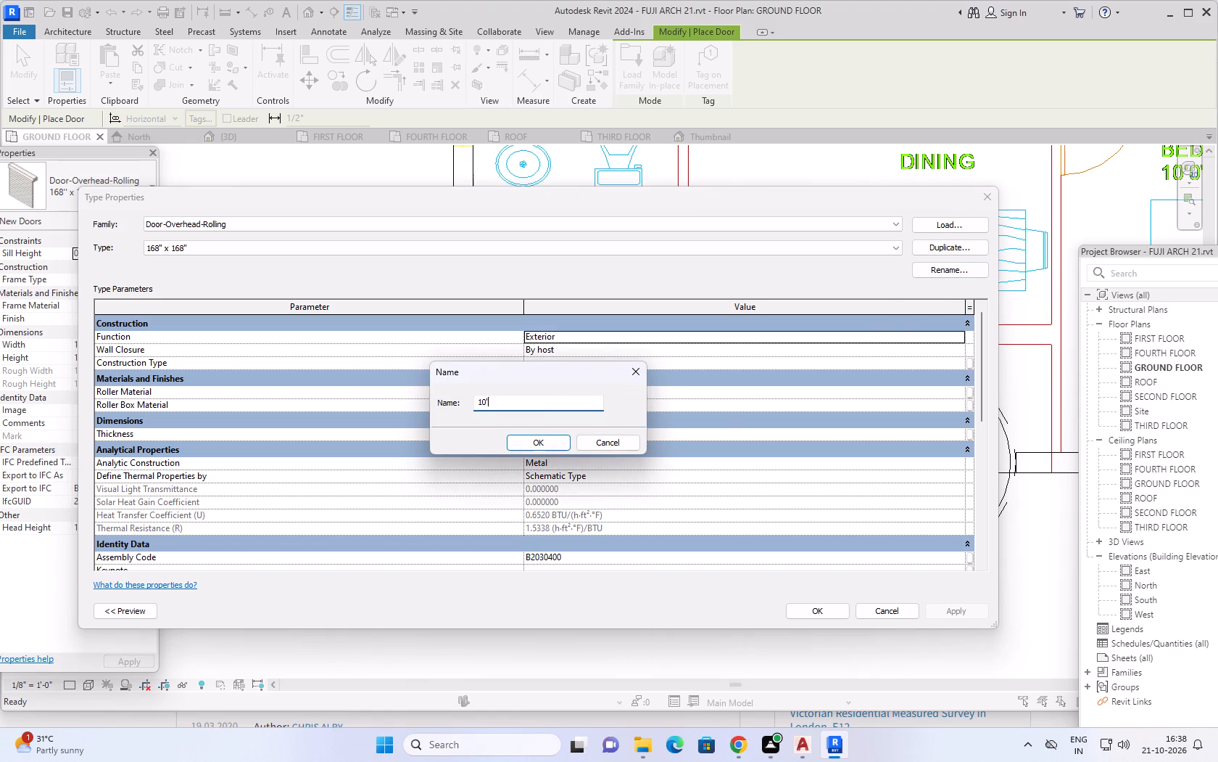
key("x")
key("9")
key("apostrophe")
left_click(552, 441)
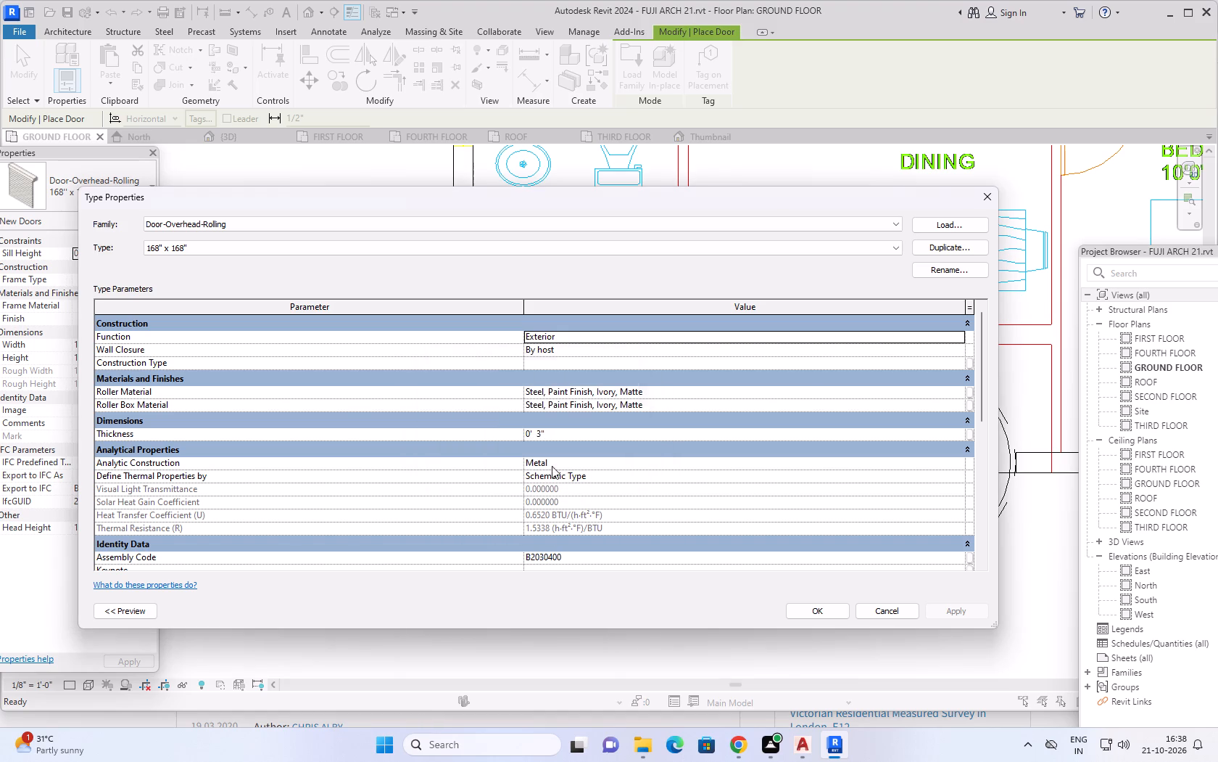
Look through the type parameters of the 10'X9' rolling door for its size settings.
scroll(442, 430, "up", 4)
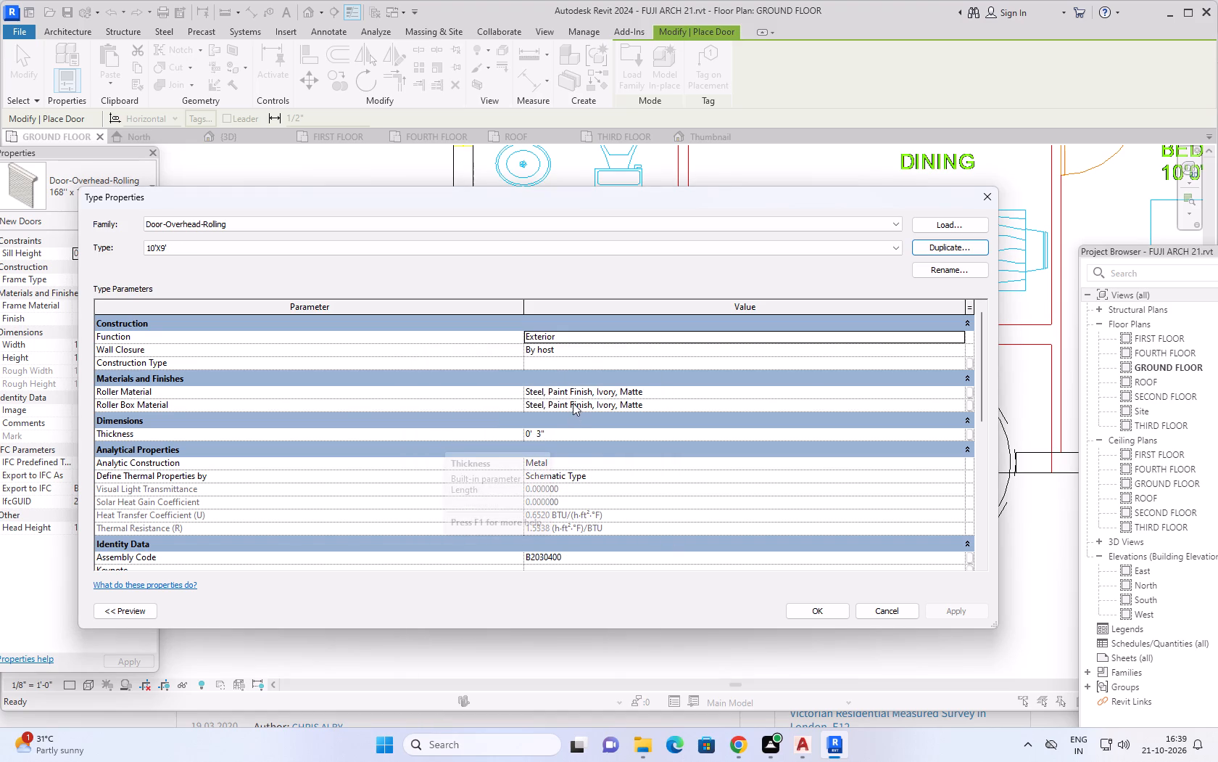
scroll(575, 388, "down", 11)
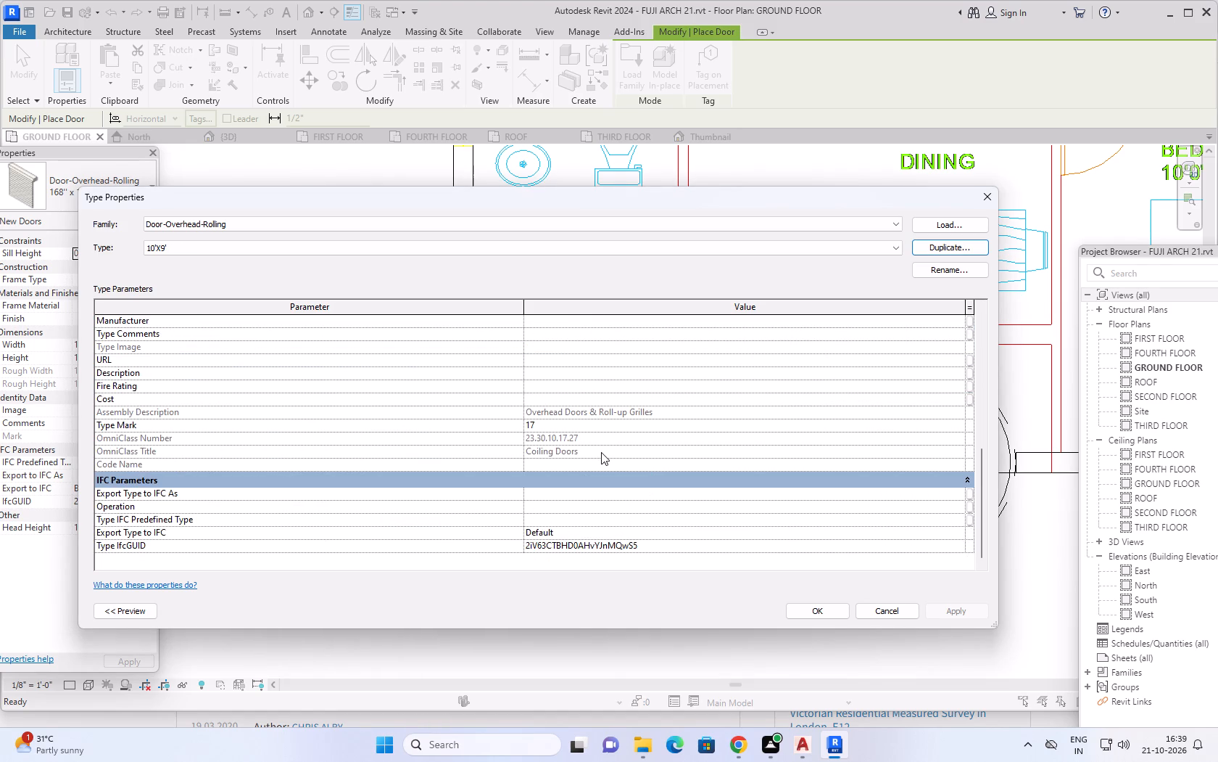
scroll(608, 446, "down", 1)
scroll(608, 446, "up", 6)
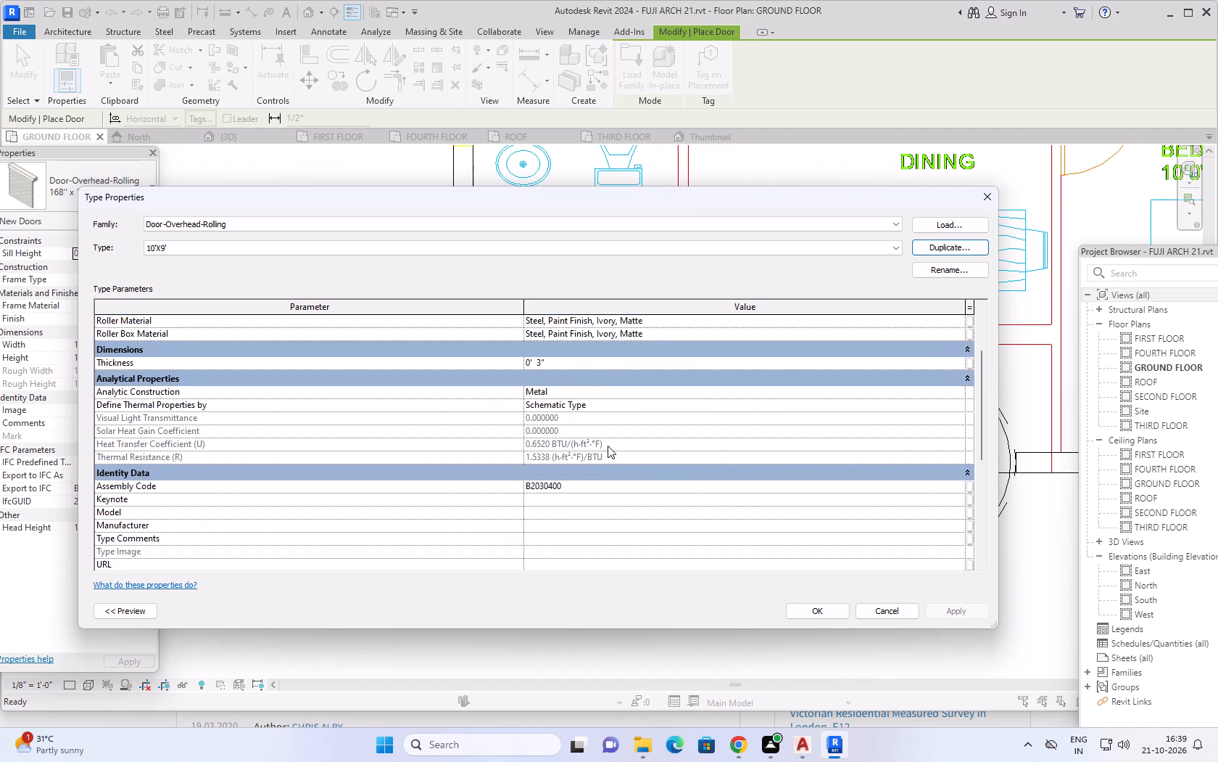
scroll(608, 446, "up", 11)
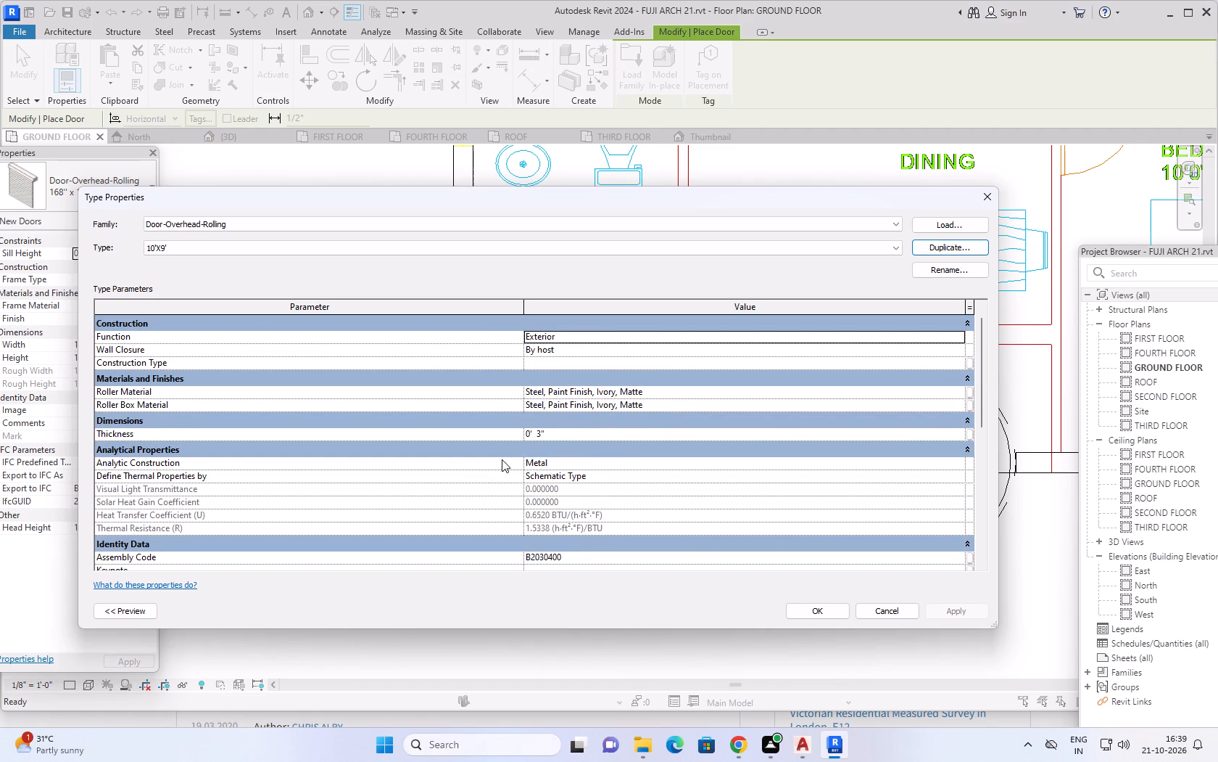
scroll(489, 417, "down", 14)
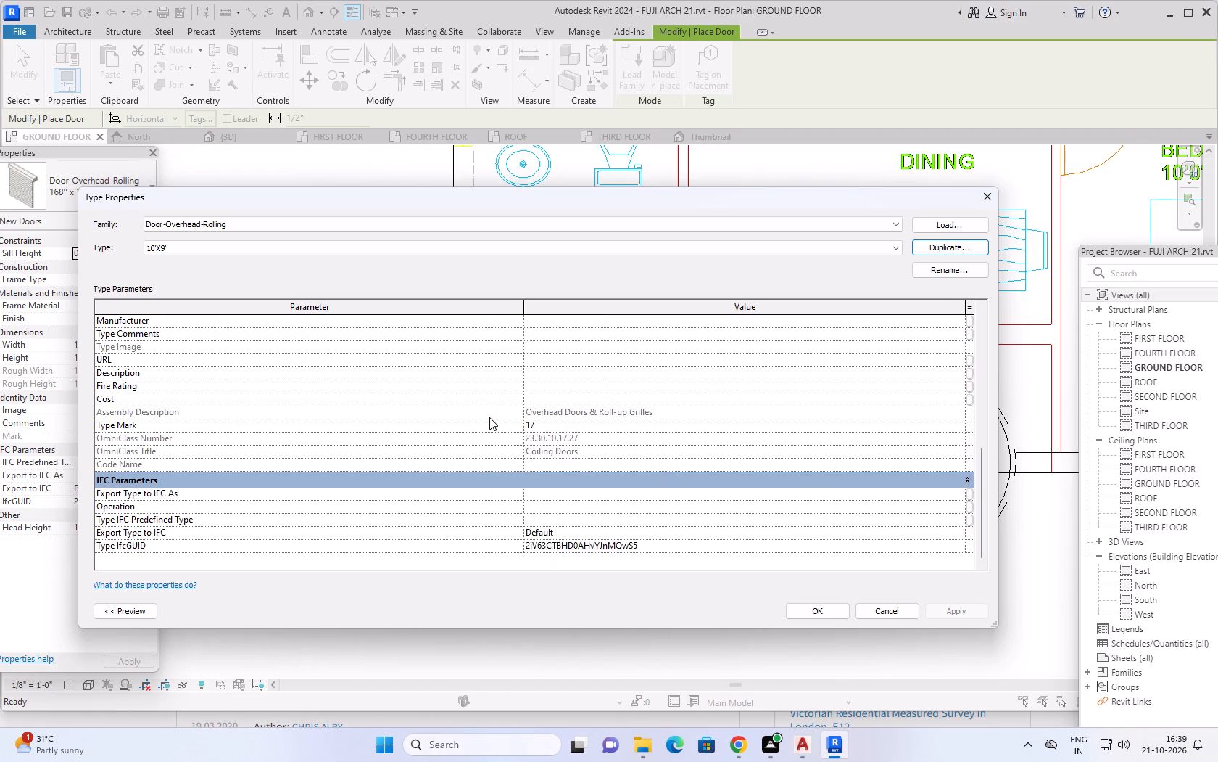
scroll(489, 417, "down", 2)
scroll(488, 521, "up", 3)
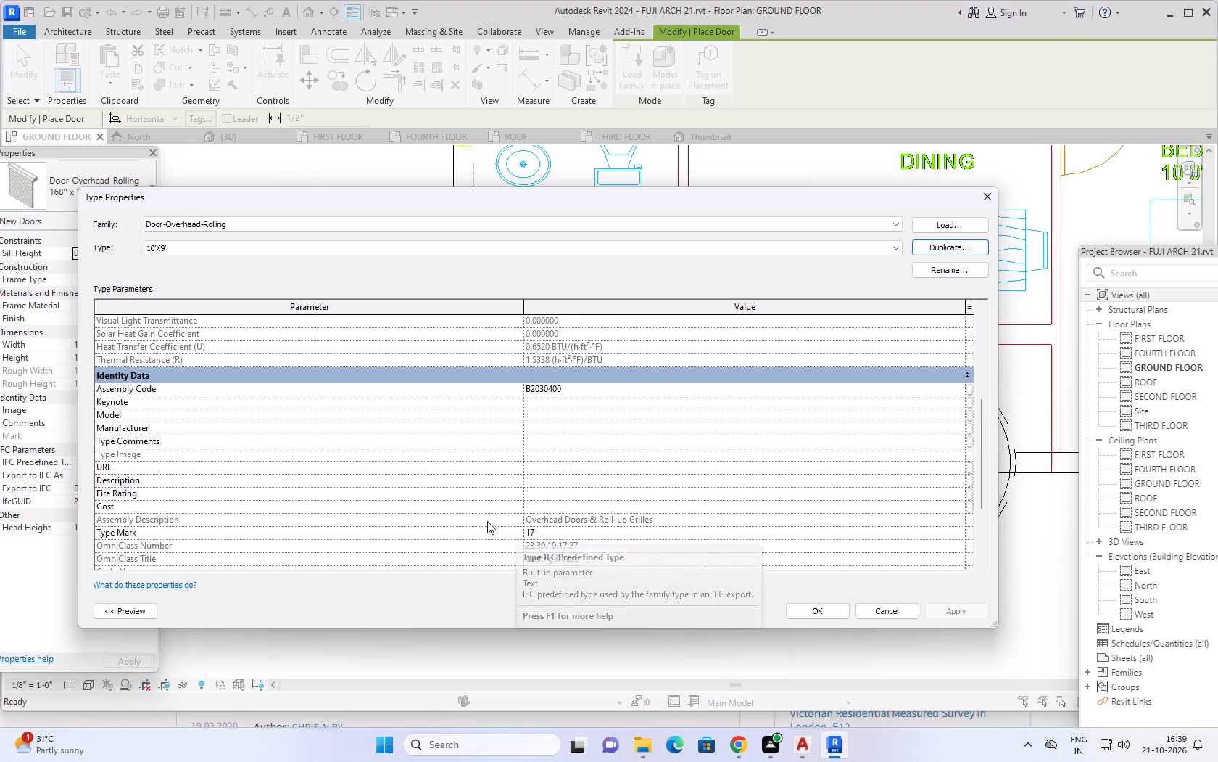
scroll(538, 498, "up", 3)
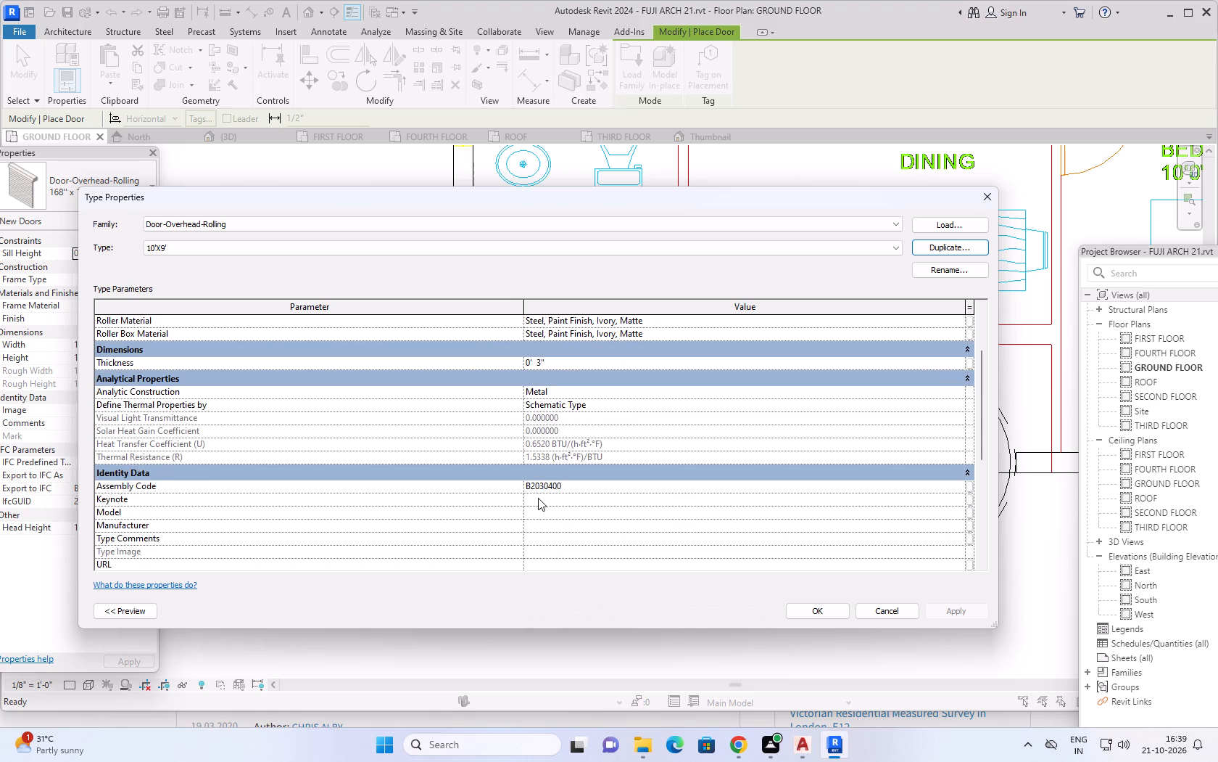
scroll(606, 493, "up", 2)
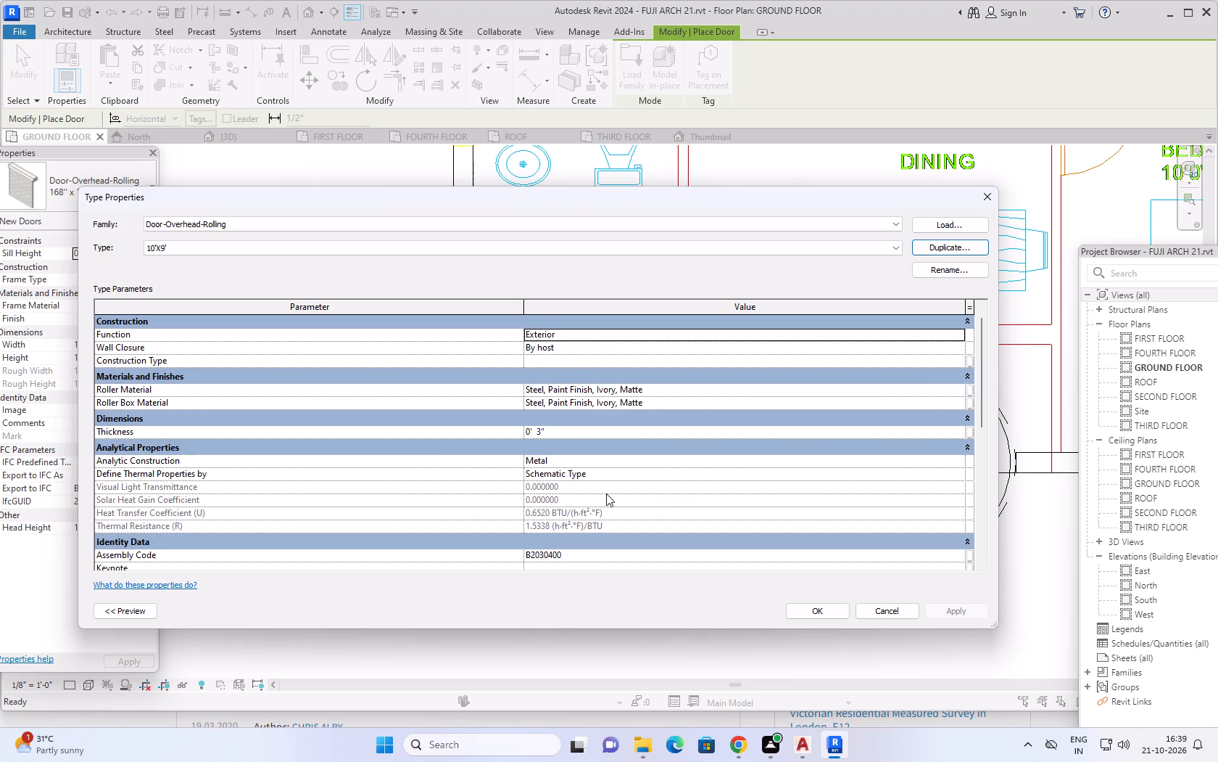
scroll(606, 493, "up", 4)
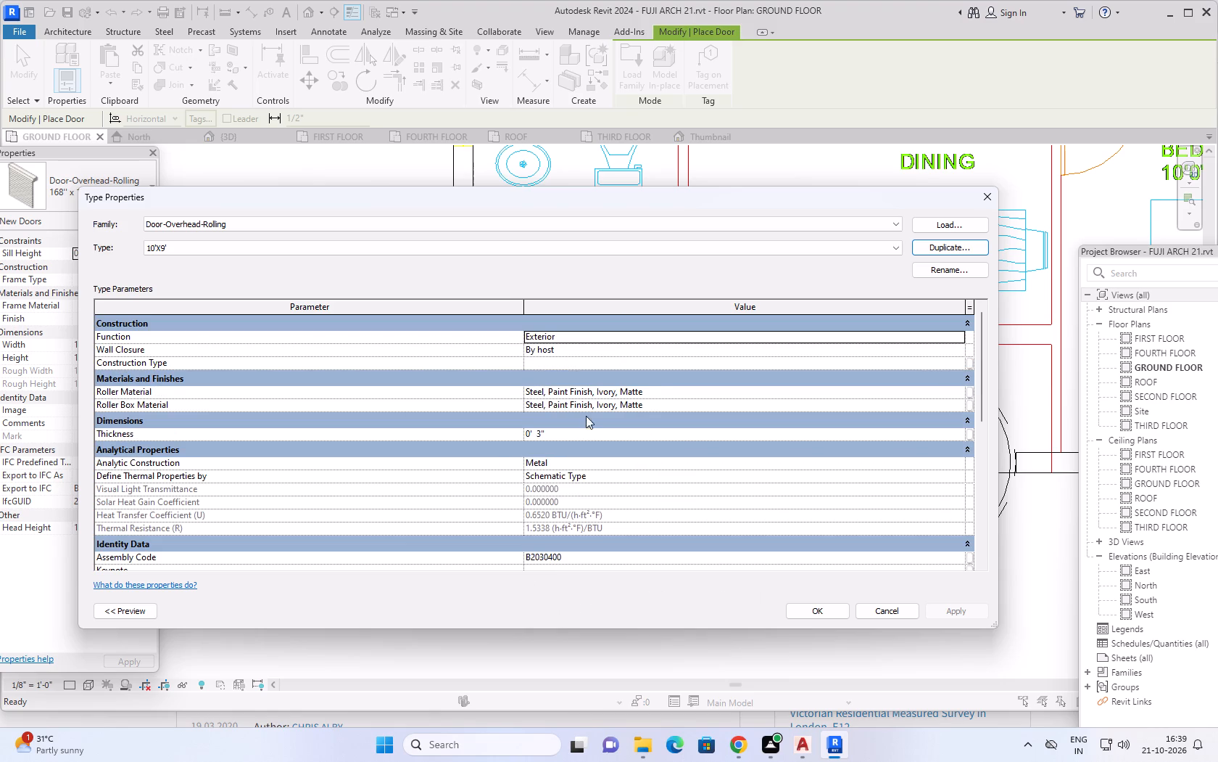
Check the Function options of the 10'X9' rolling door type and review its full parameter list again.
left_click(699, 335)
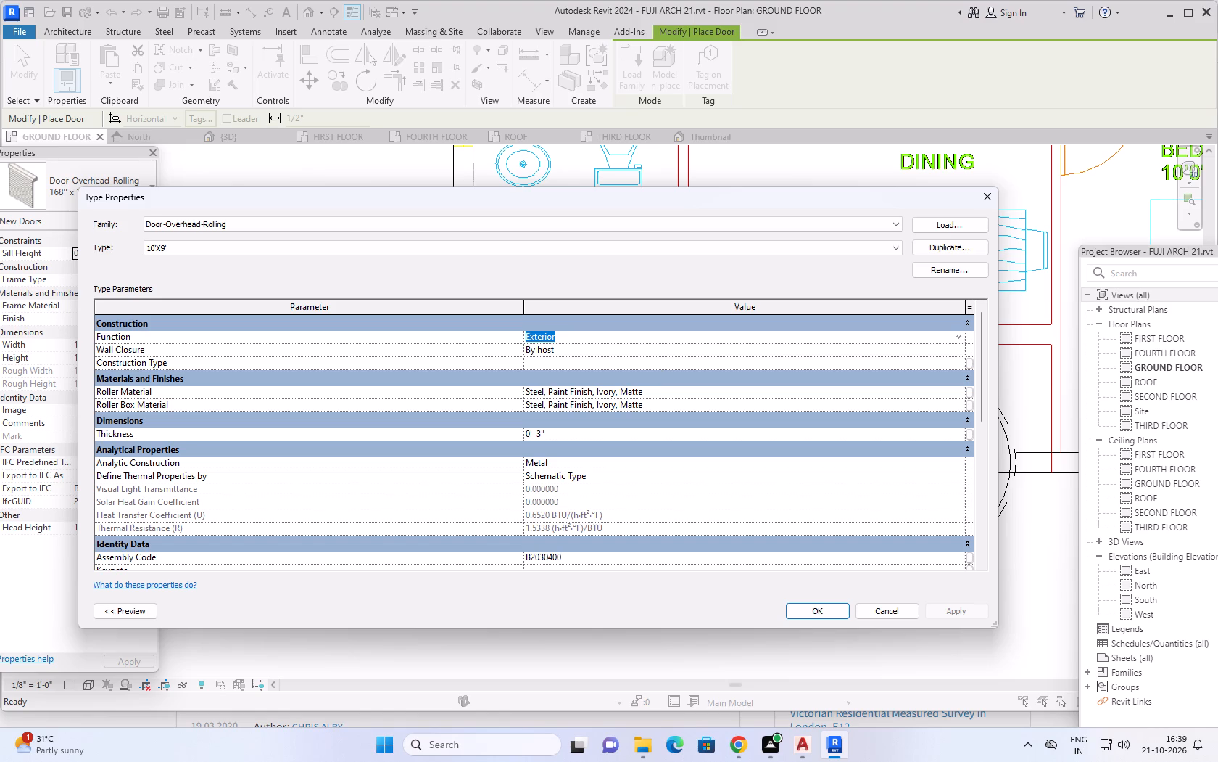
left_click(960, 335)
left_click(960, 335)
scroll(588, 411, "down", 2)
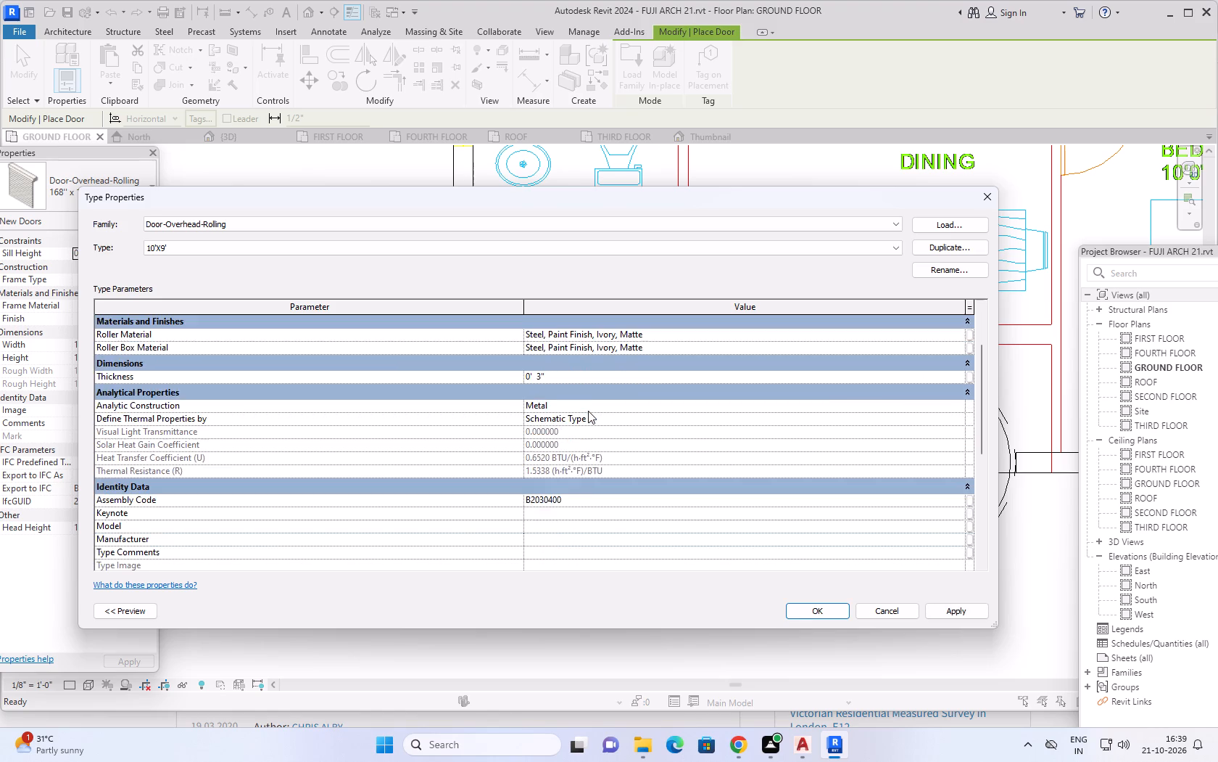
scroll(588, 411, "down", 12)
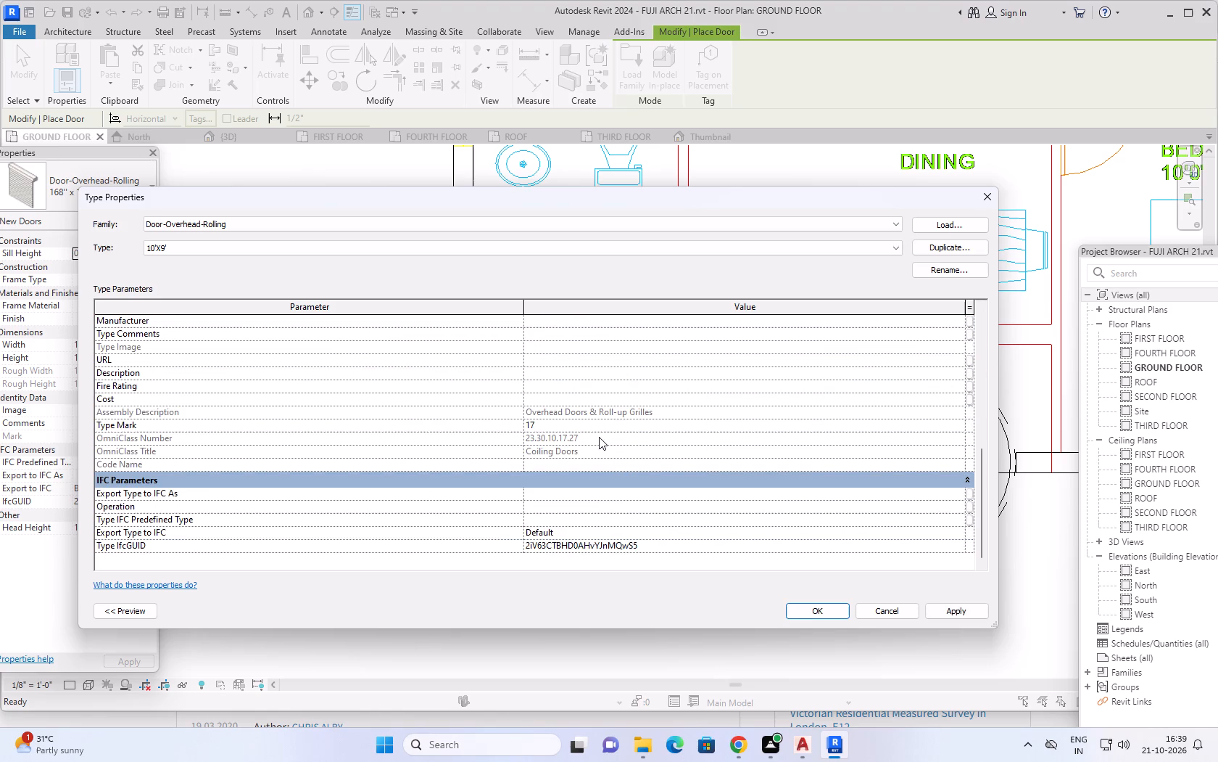
scroll(599, 437, "down", 2)
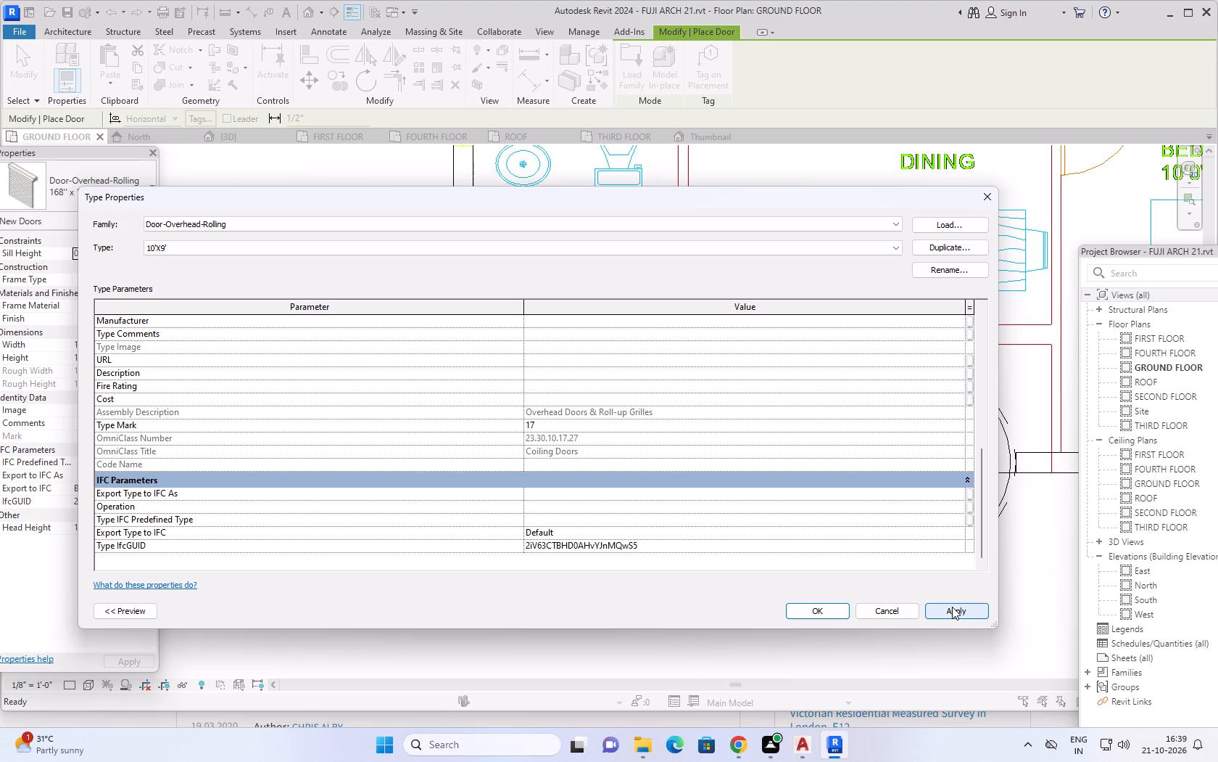
scroll(458, 366, "up", 6)
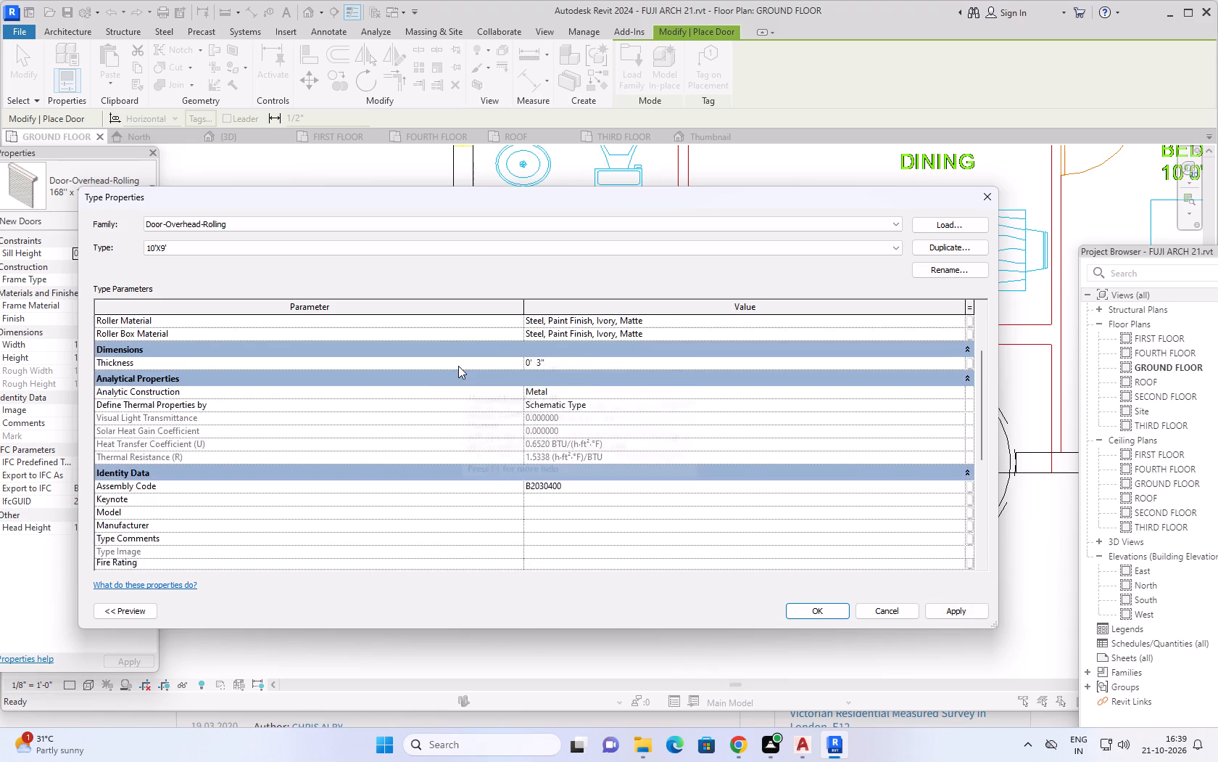
scroll(458, 366, "up", 12)
scroll(696, 441, "down", 11)
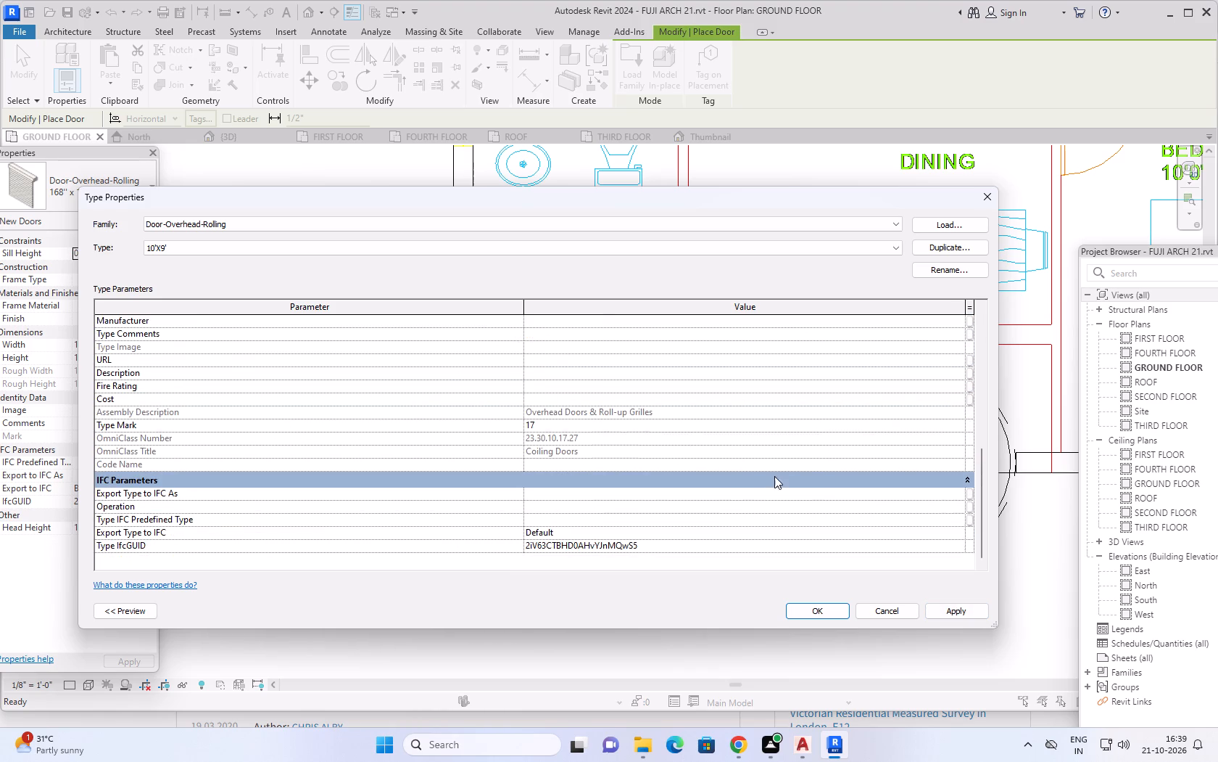
scroll(774, 476, "down", 1)
scroll(234, 419, "up", 1)
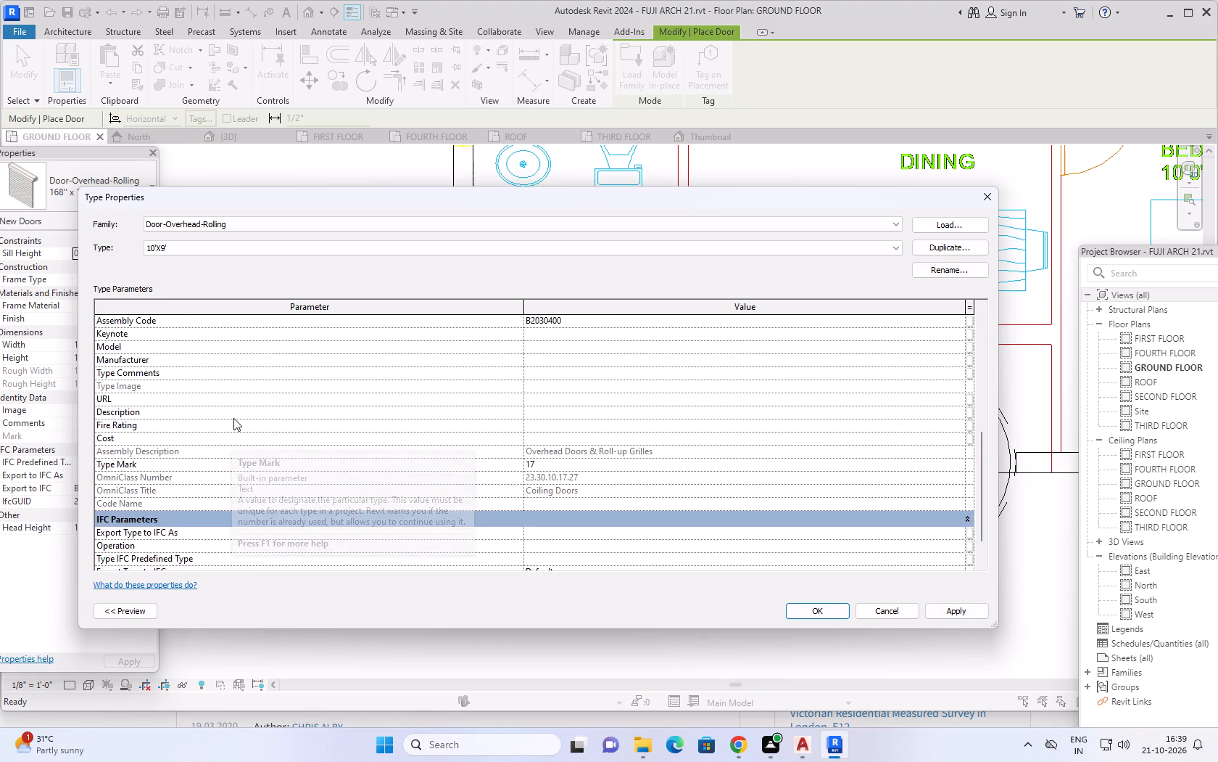
scroll(229, 412, "up", 2)
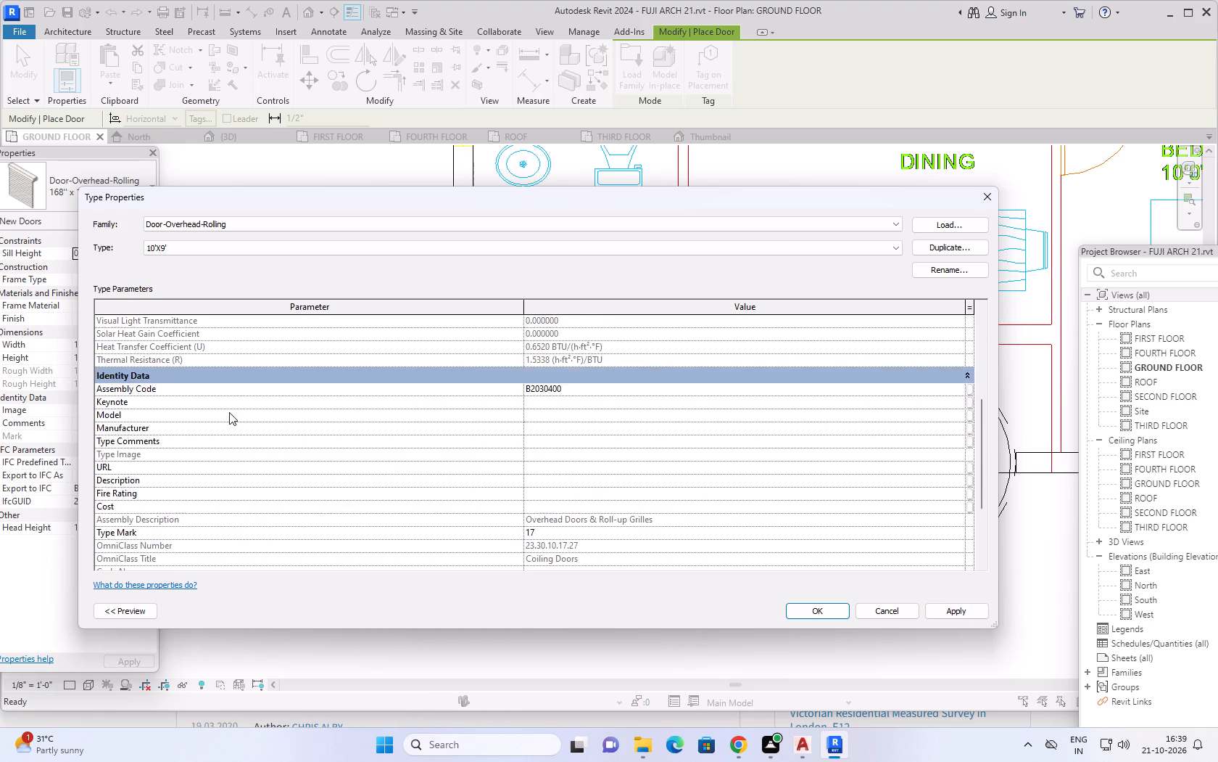
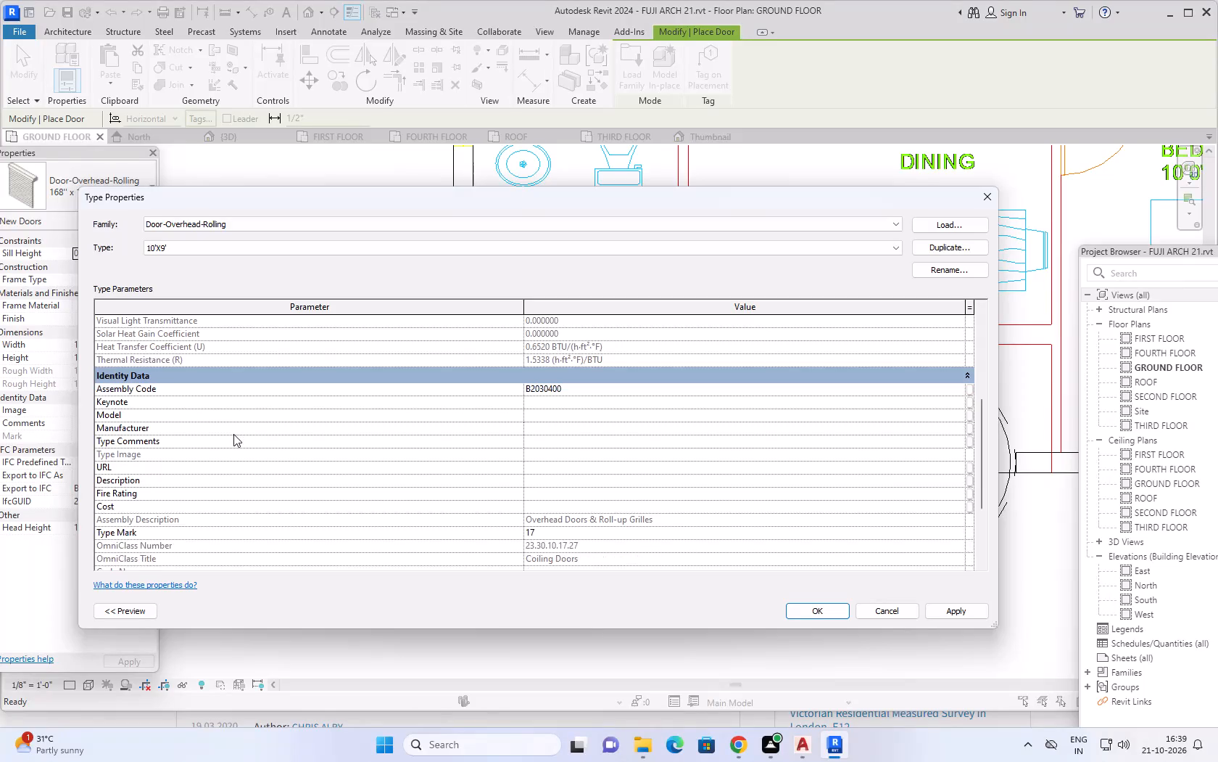
Review the type parameters of the Door-Overhead-Rolling type 10'X9' and apply it as the door type for placement.
scroll(233, 434, "up", 4)
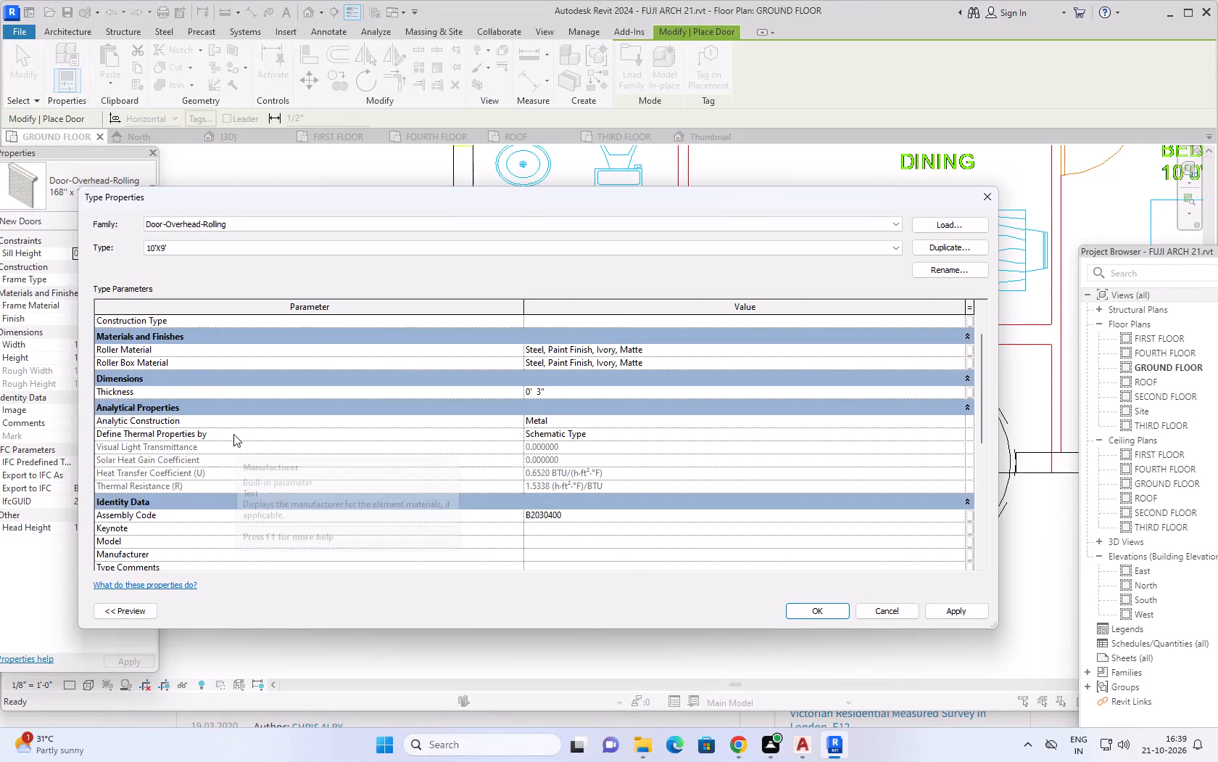
scroll(233, 434, "up", 5)
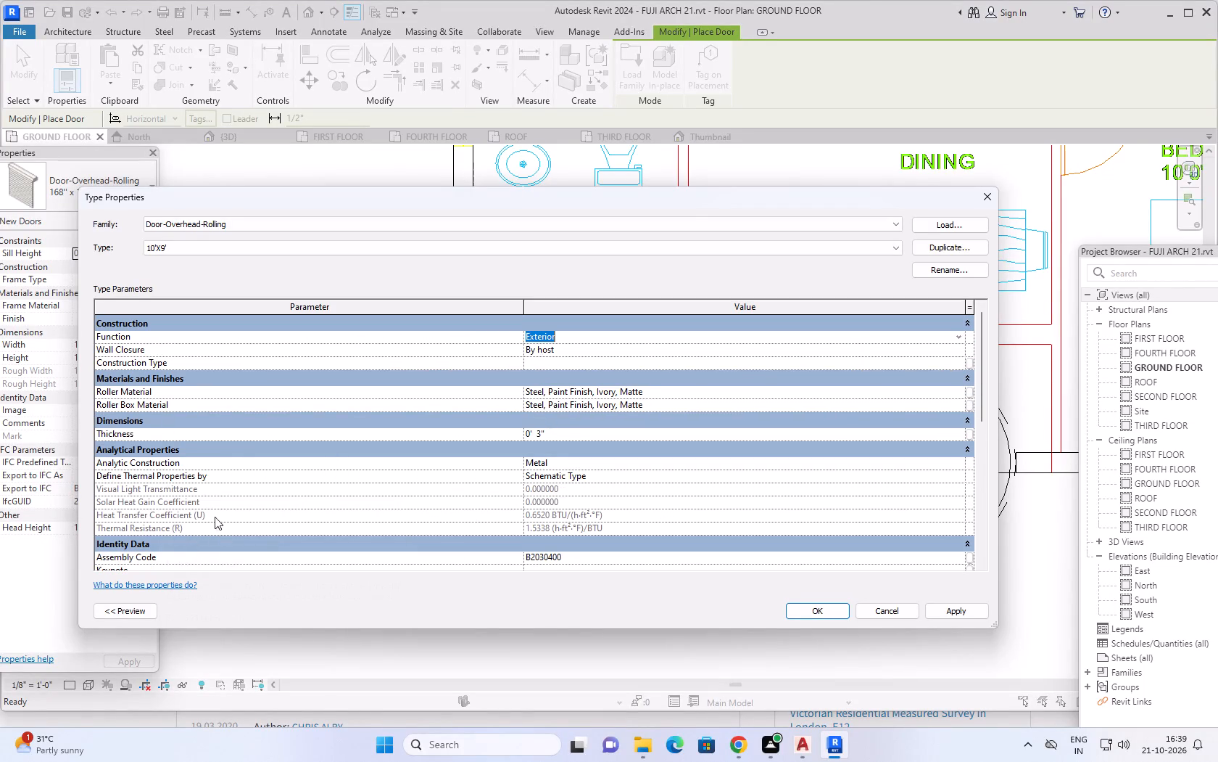
scroll(274, 441, "down", 12)
scroll(318, 491, "down", 2)
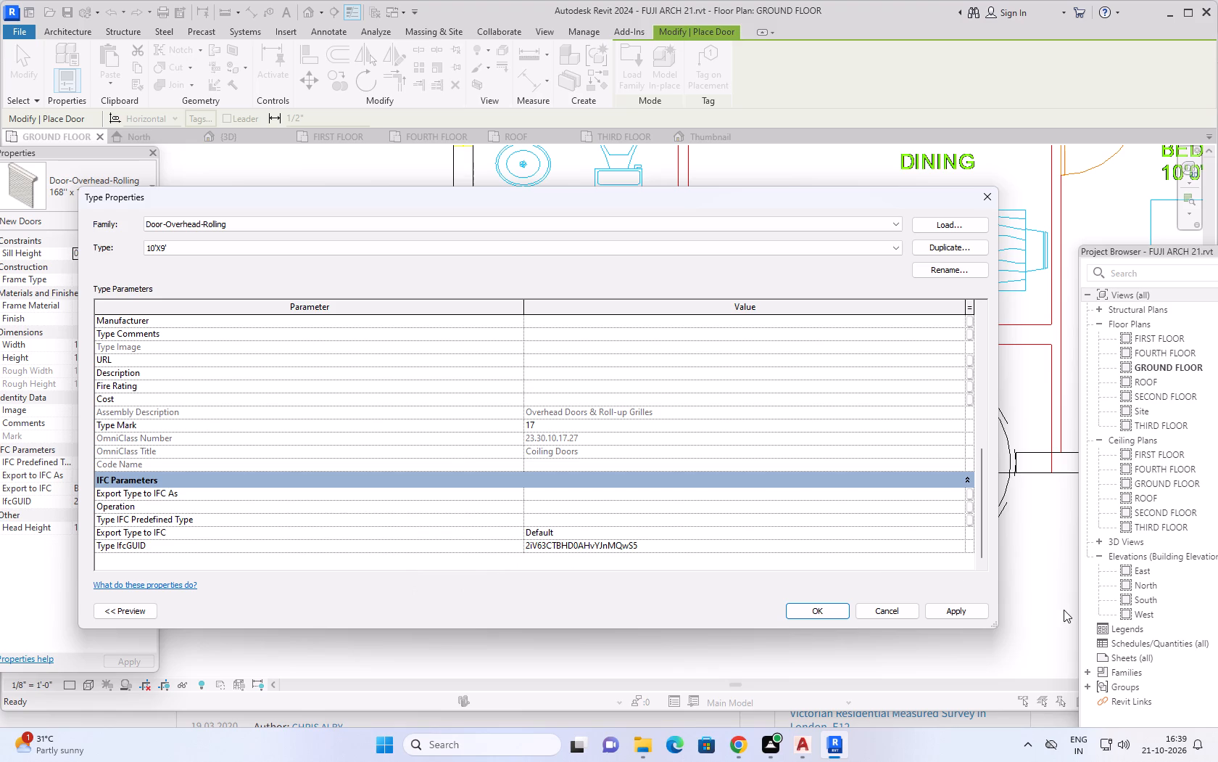
left_click(970, 611)
left_click(829, 614)
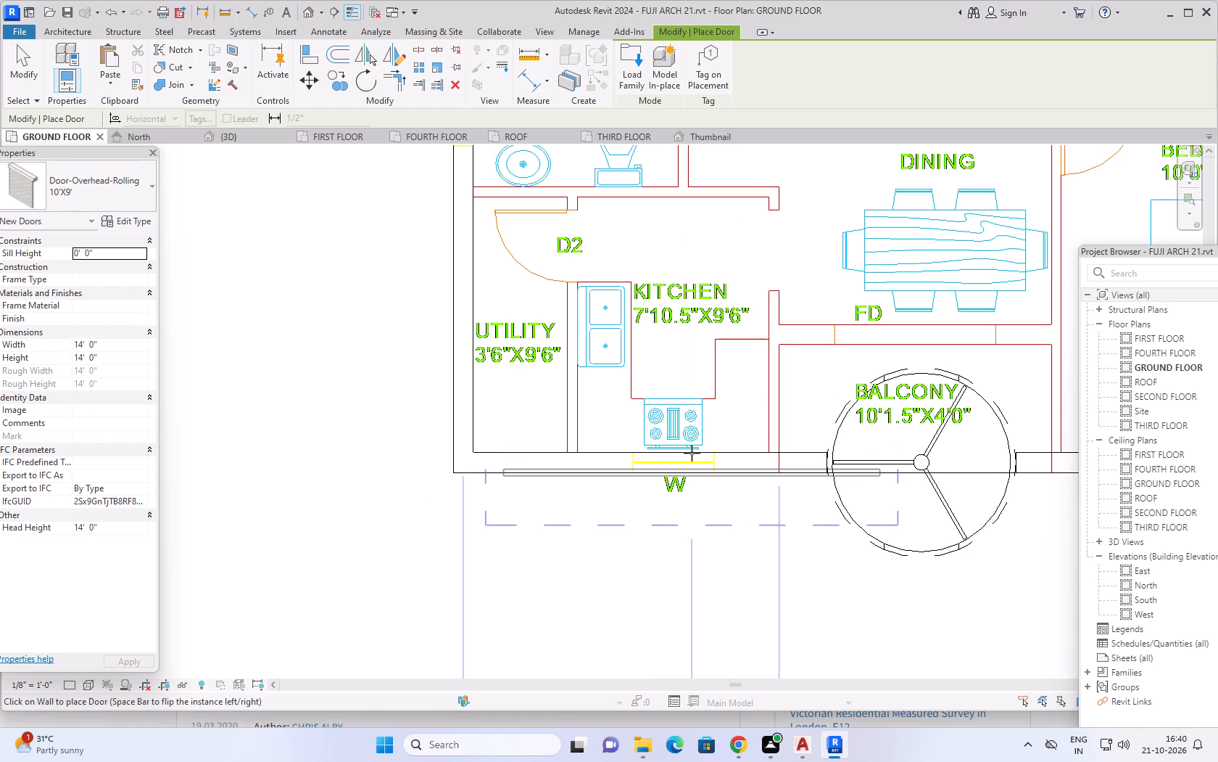
Place the 10'X9' overhead rolling door in the front exterior wall beside the kitchen stove and end door placement.
left_click(692, 452)
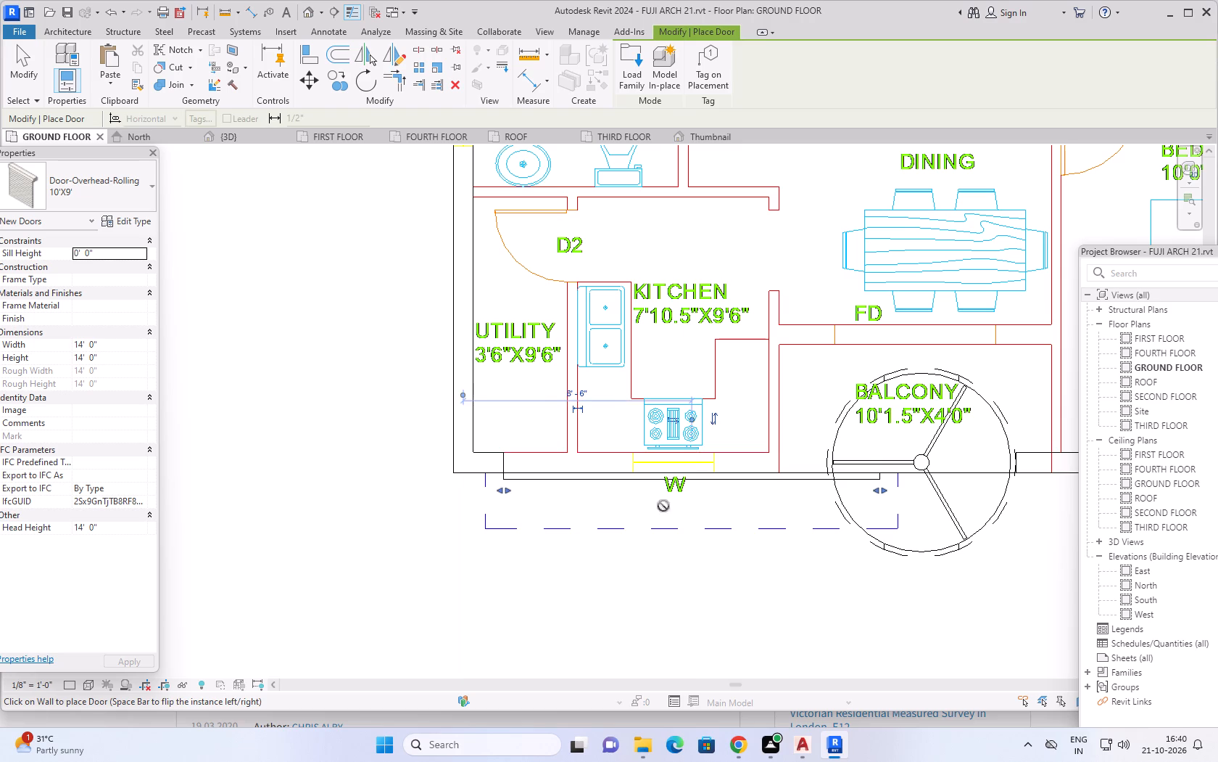
scroll(658, 571, "down", 4)
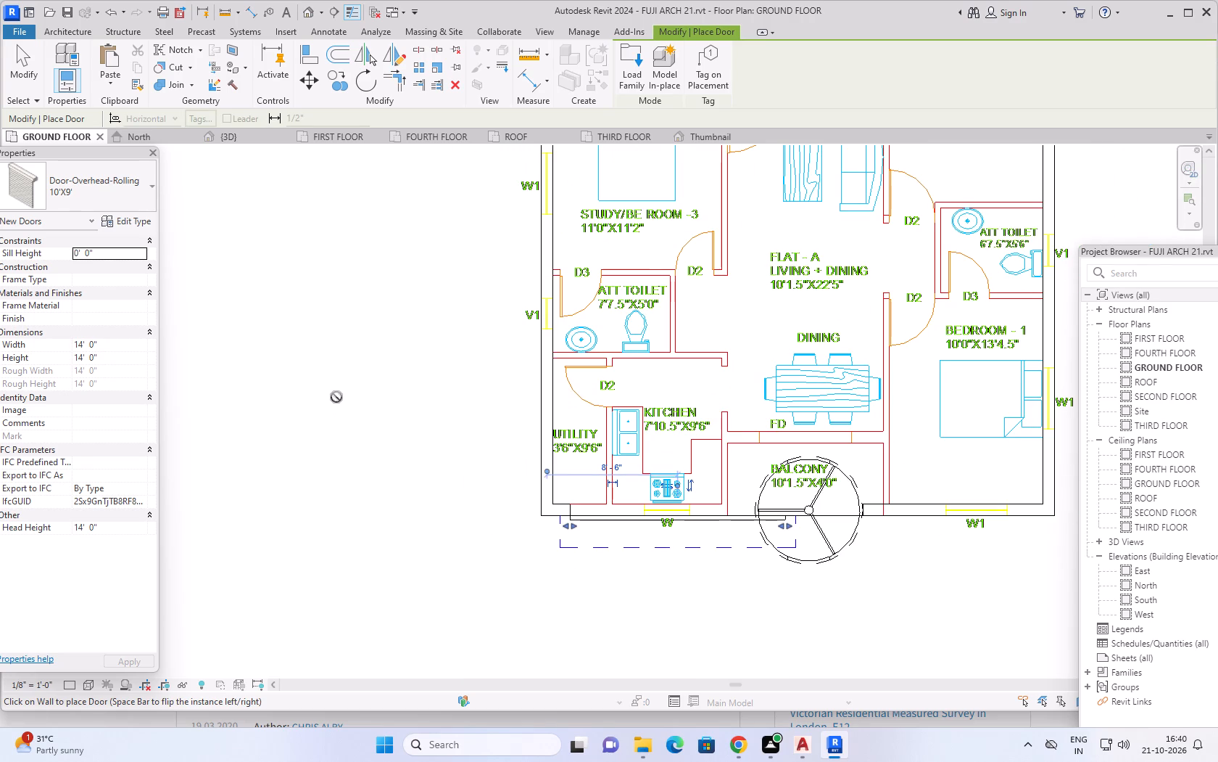
key("Escape")
key("Escape")
In the 3D view, delete the revolving full-glass door from the ground floor's front wall.
left_click(246, 142)
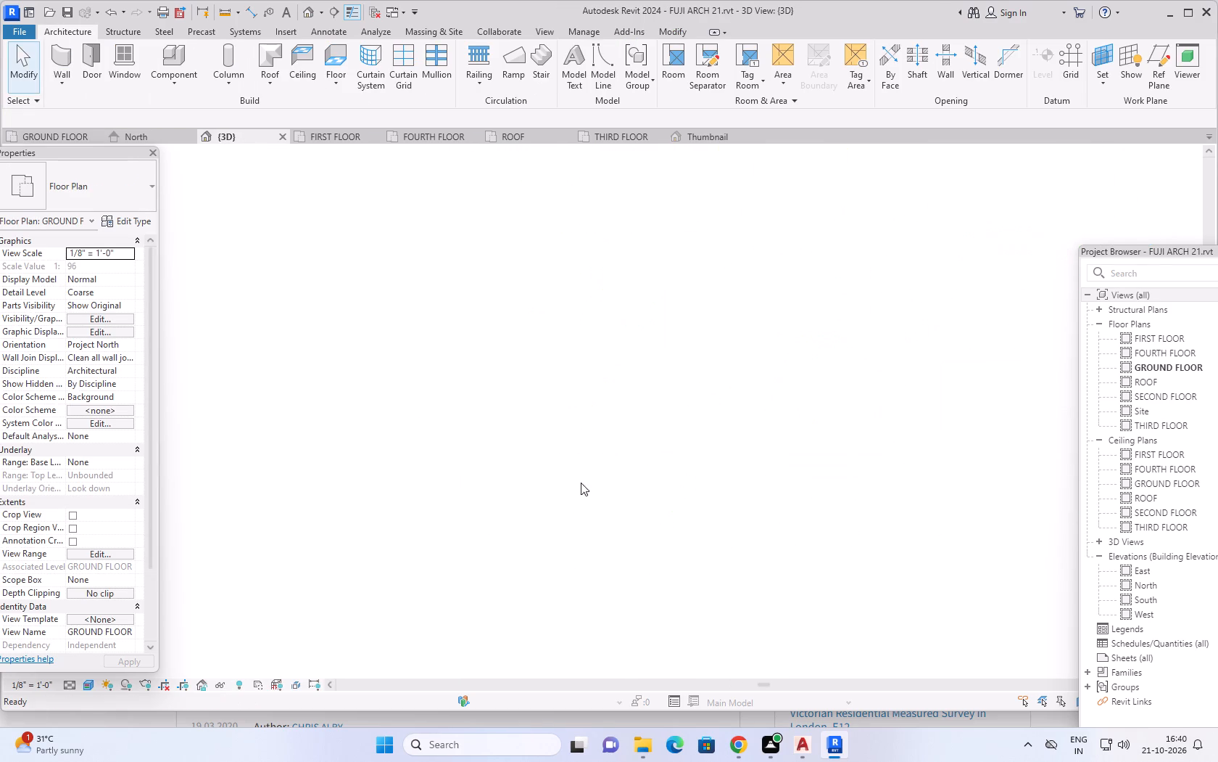
scroll(610, 512, "down", 2)
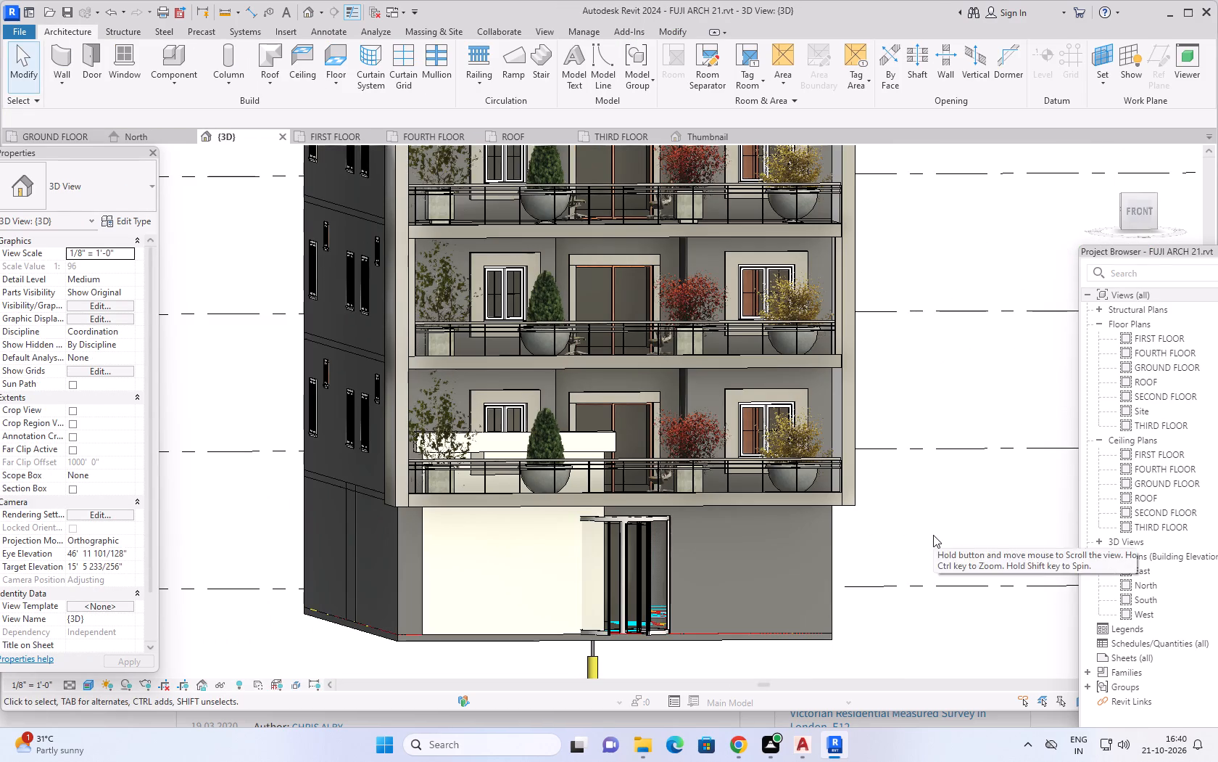
middle_click_drag(941, 519, 911, 549, "shift")
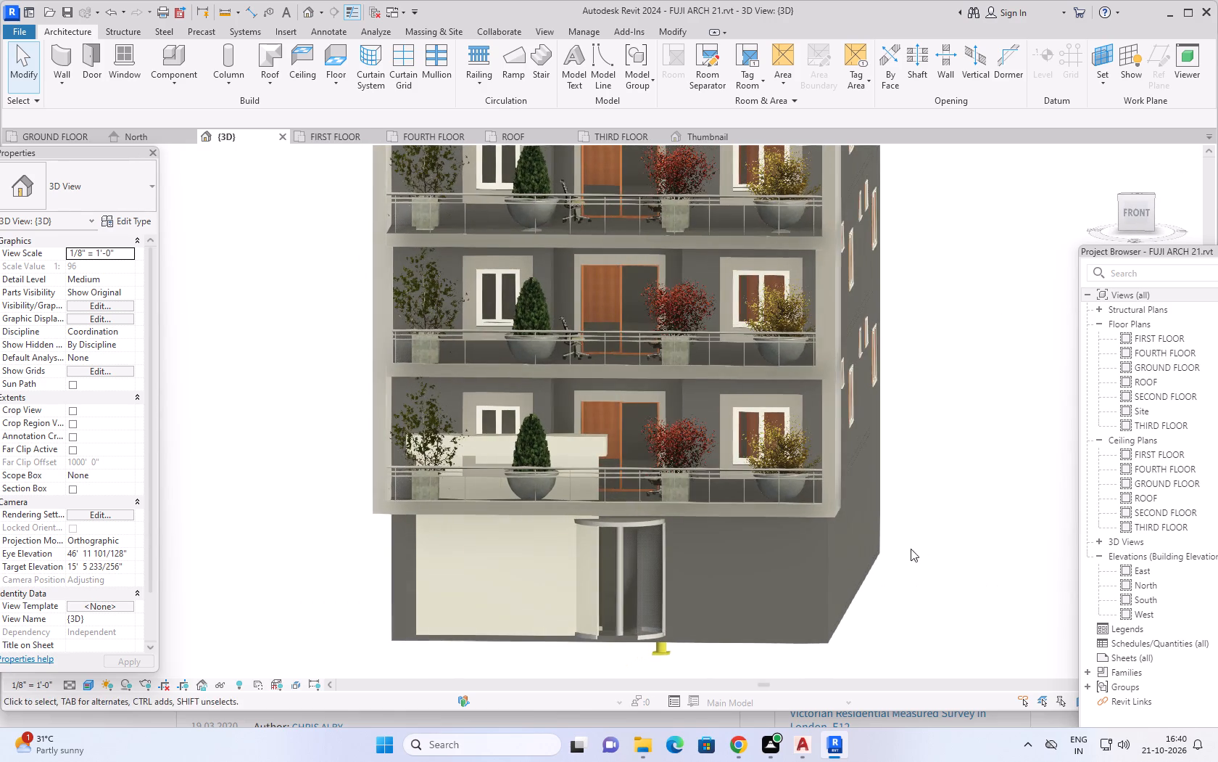
left_click(621, 569)
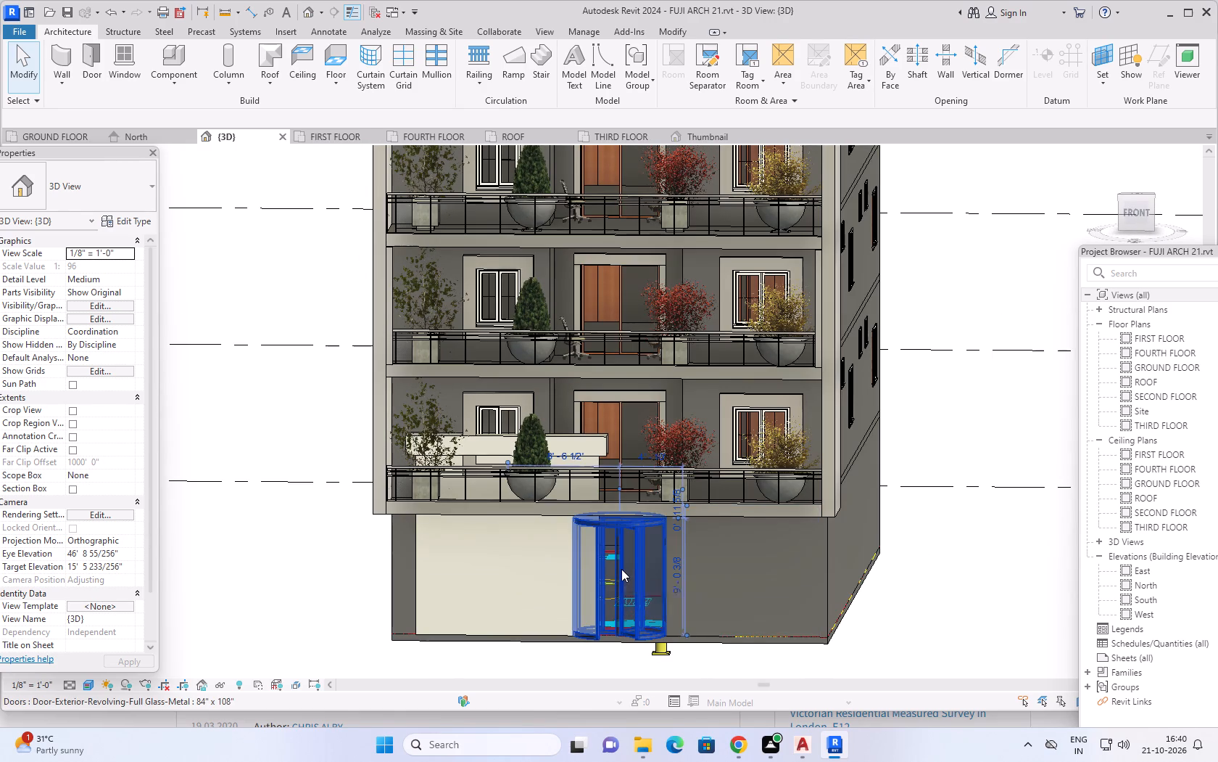
key("Delete")
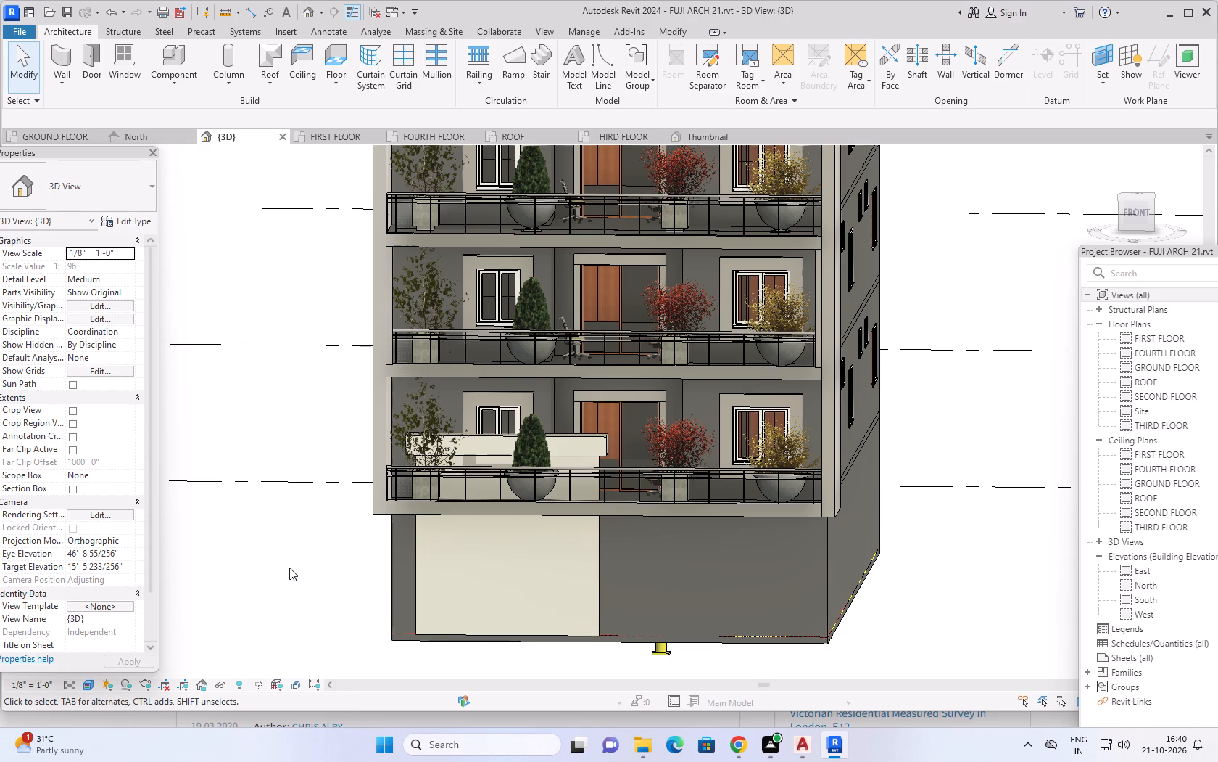
Select the overhead rolling door on the front facade and duplicate its type under the name 10'X7'.
middle_click_drag(291, 561, 373, 669, "shift")
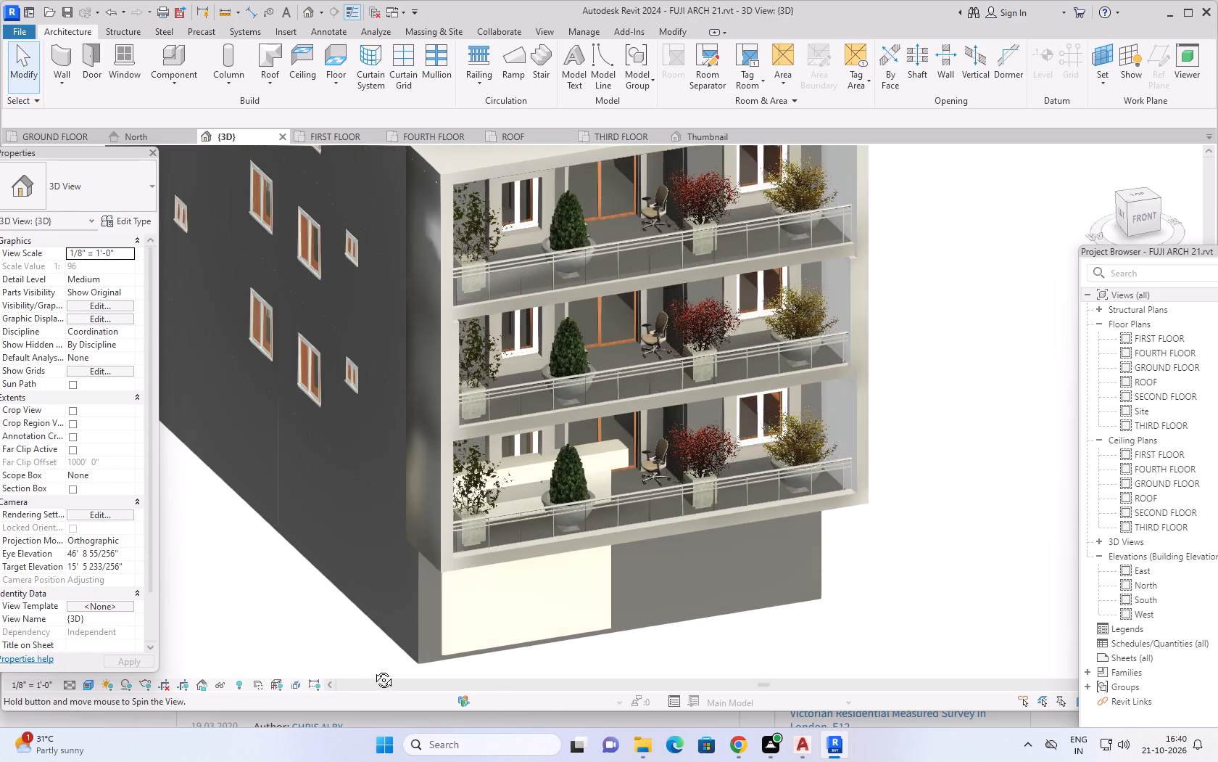
middle_click_drag(373, 669, 378, 663, "shift")
left_click(536, 470)
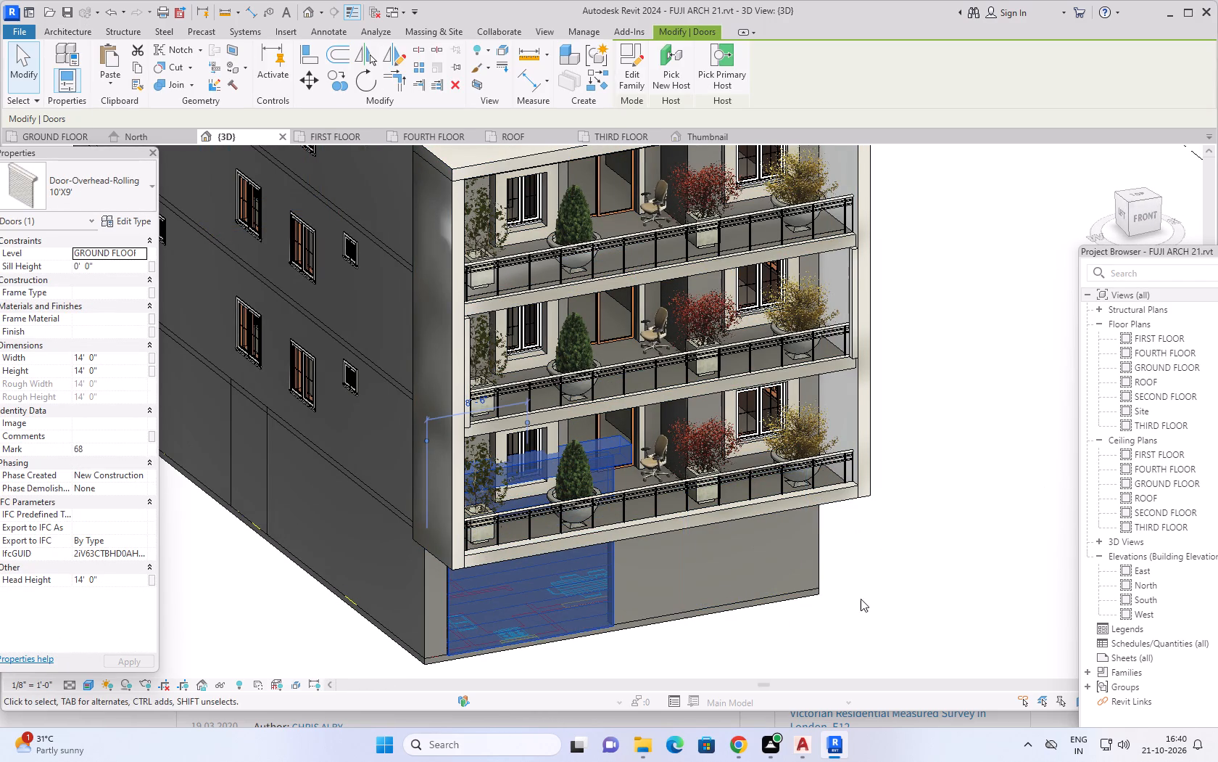
middle_click_drag(861, 614, 772, 526, "shift")
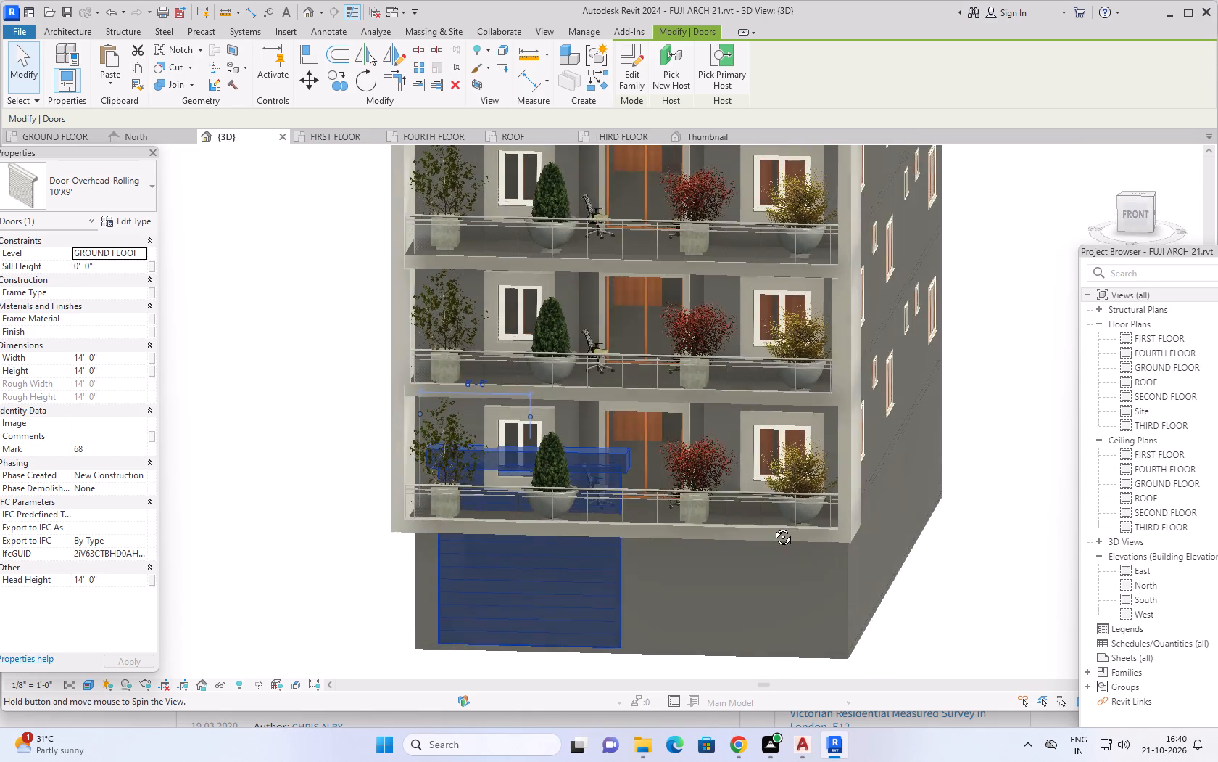
middle_click_drag(772, 526, 778, 517, "shift")
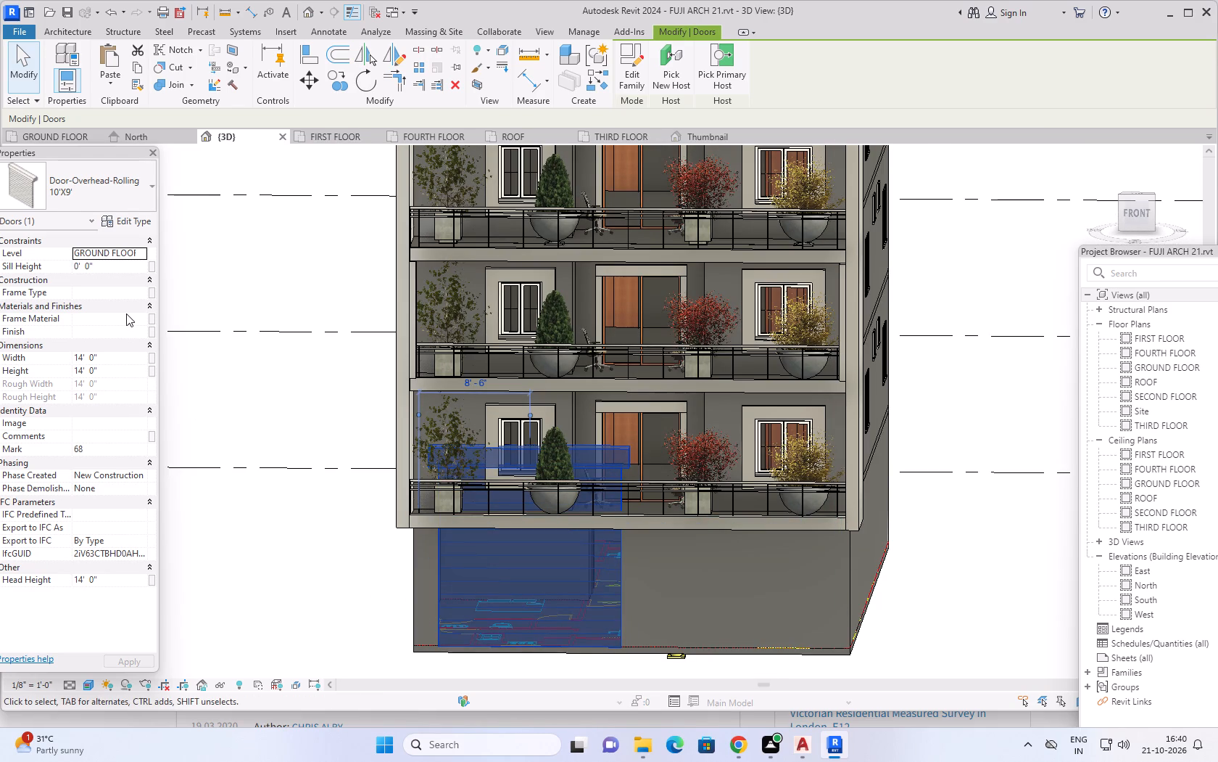
left_click(113, 215)
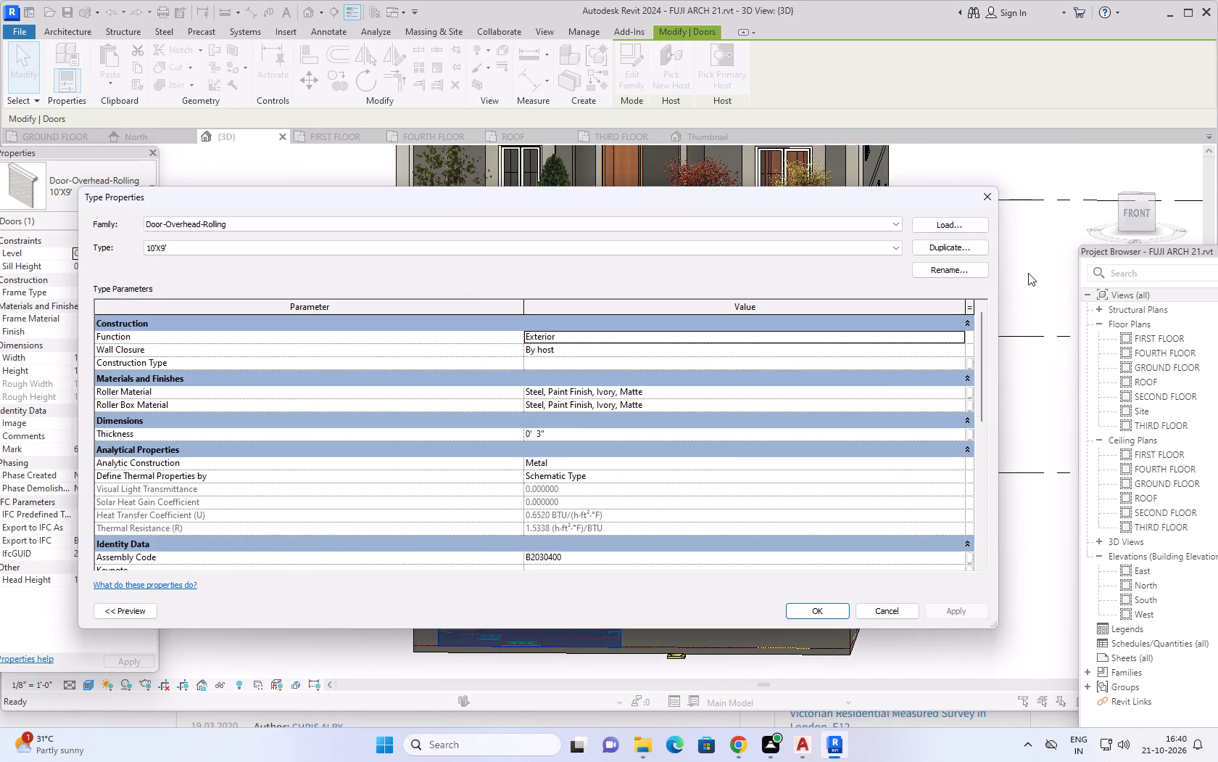
left_click(956, 252)
left_click(543, 401)
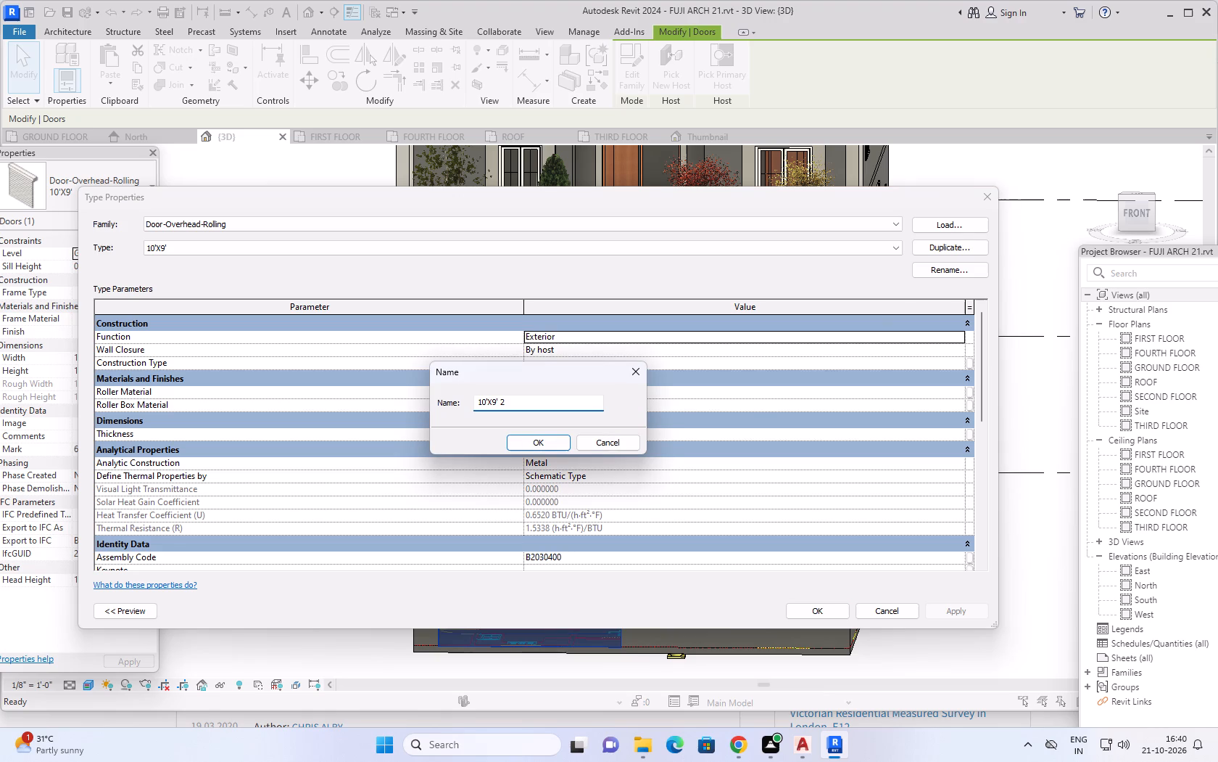
key("BackSpace")
key("BackSpace")
key("BackSpace")
key("BackSpace")
key("7")
key("apostrophe")
key("Return")
left_click(803, 615)
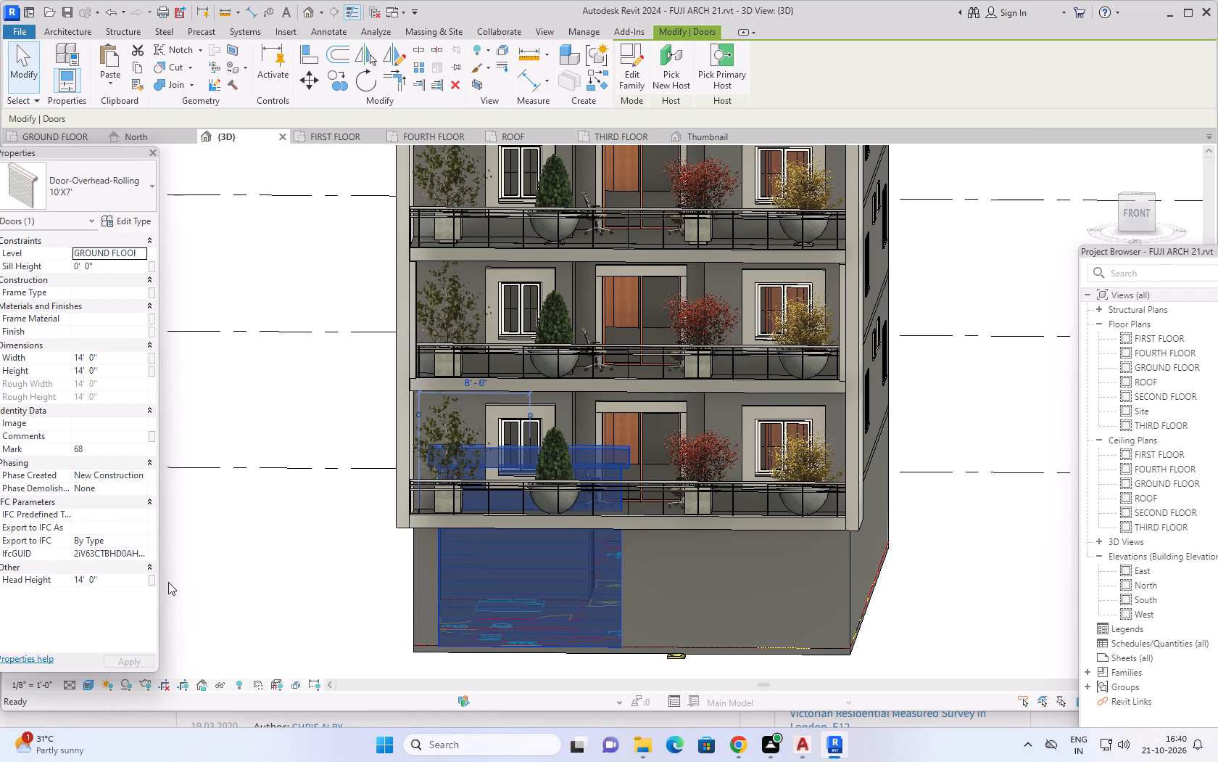
Examine the overhead rolling door on the front facade in 3D, including how it sits against the balcony above.
scroll(300, 532, "down", 1)
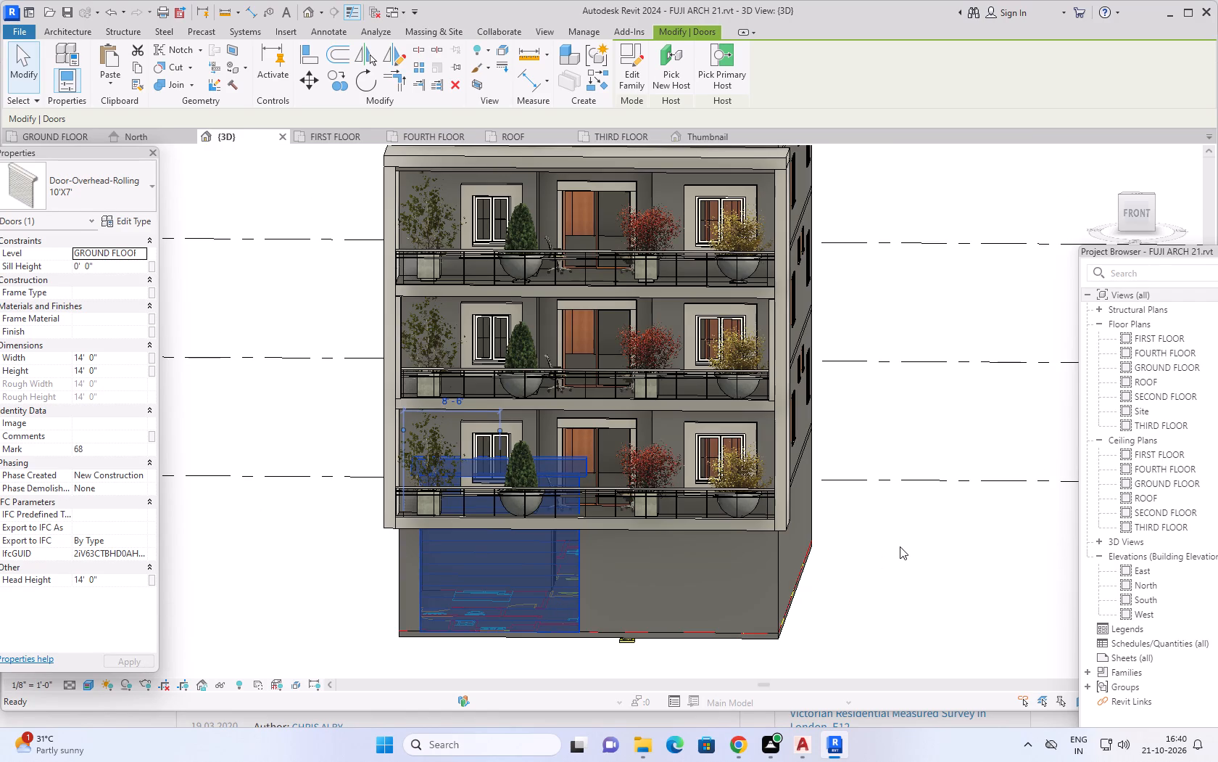
left_click(898, 542)
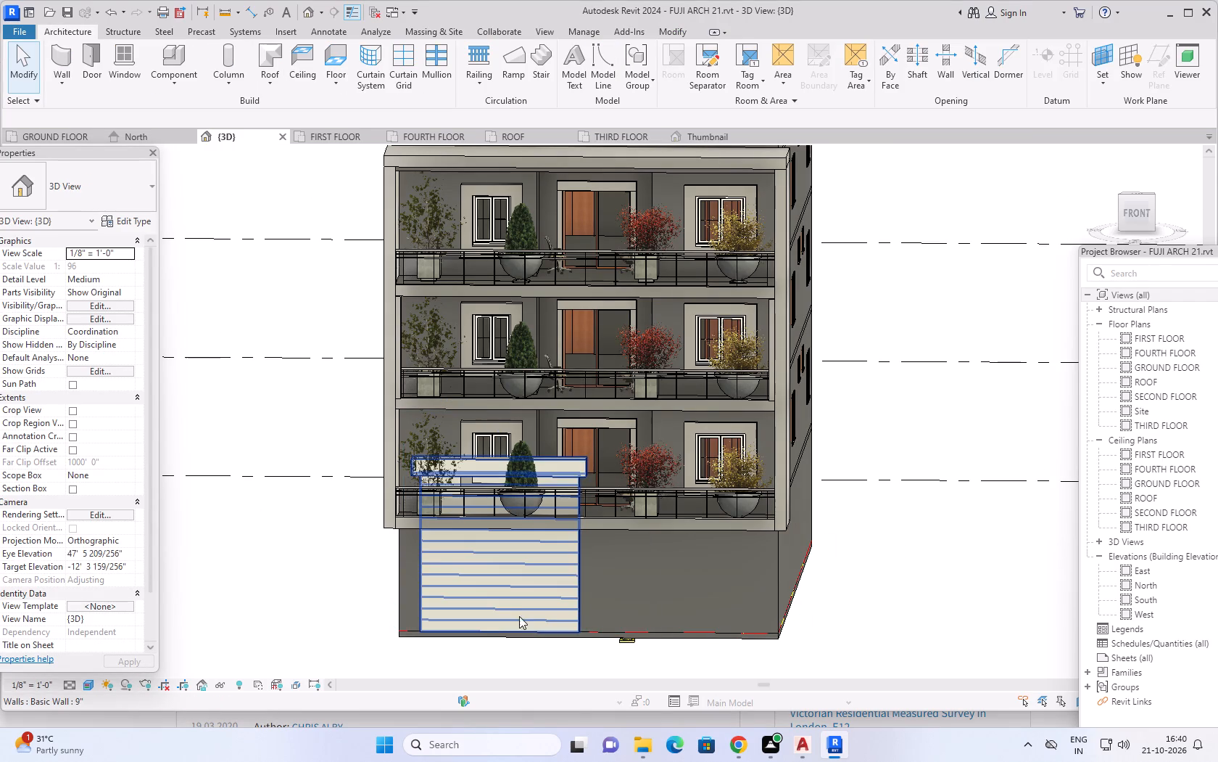
left_click(518, 608)
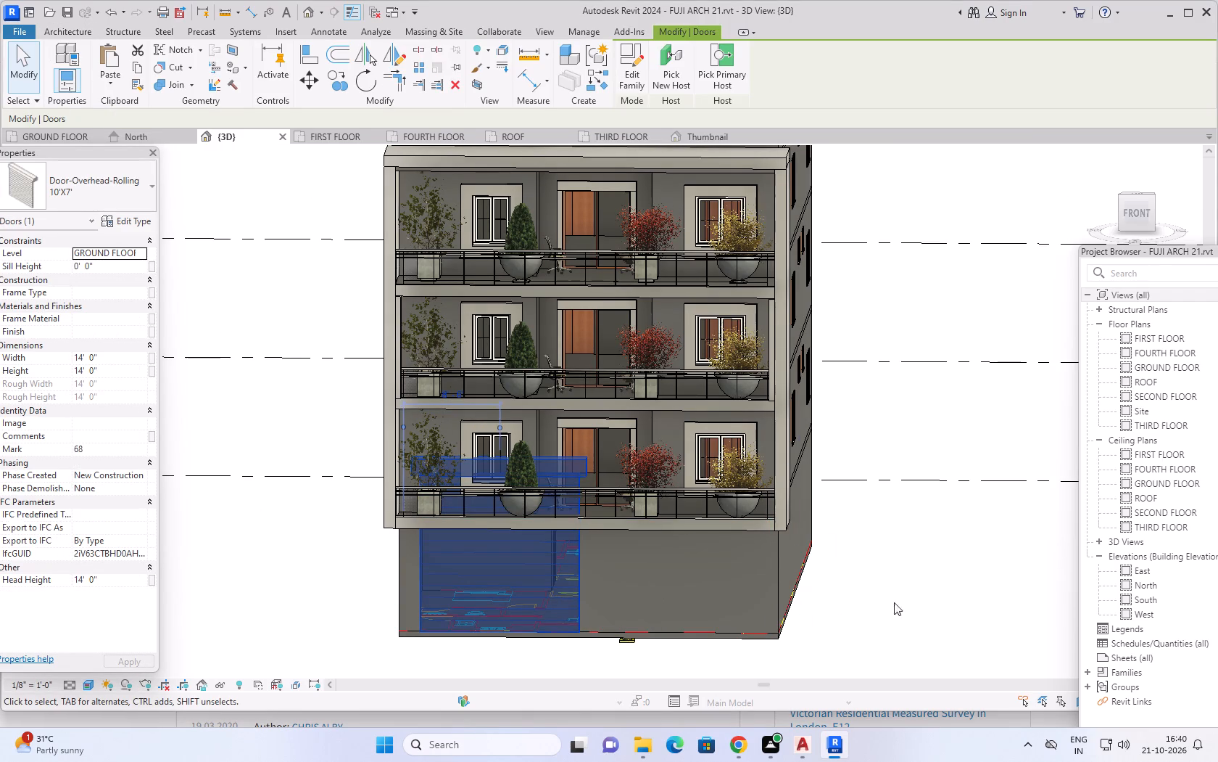
middle_click_drag(930, 586, 960, 530, "shift")
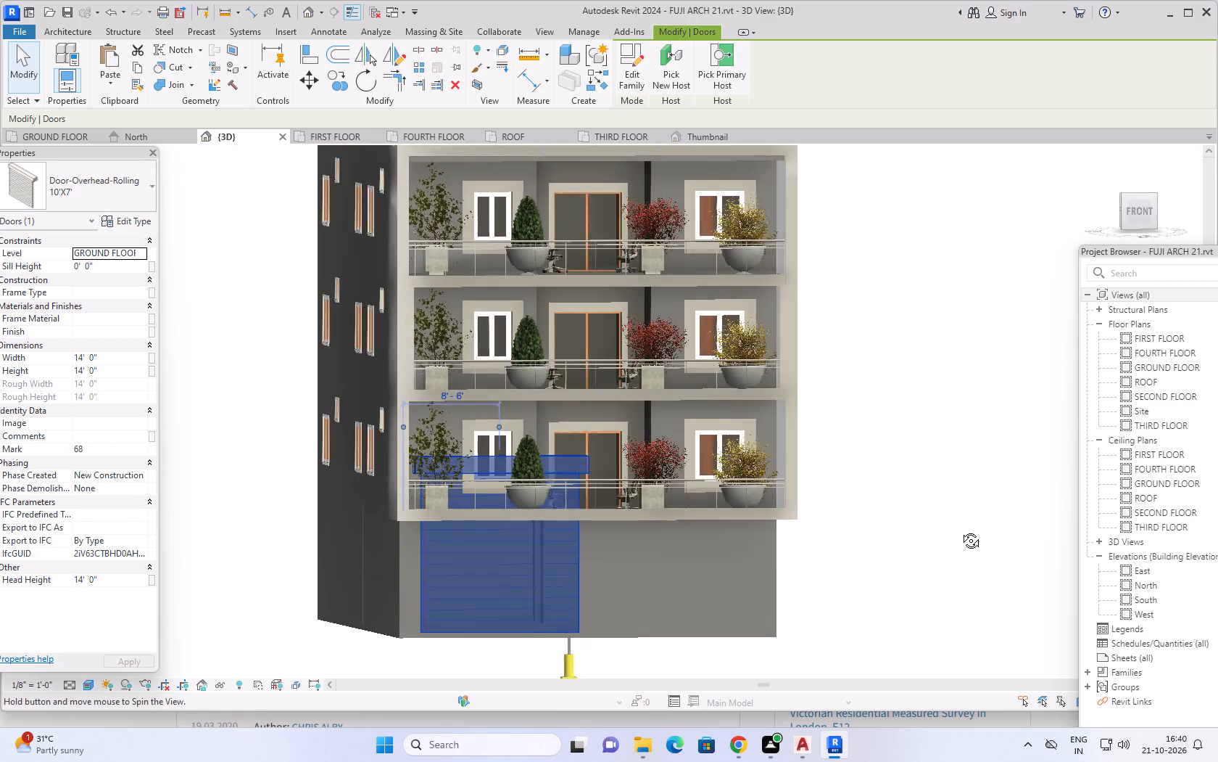
middle_click_drag(960, 530, 953, 544, "shift")
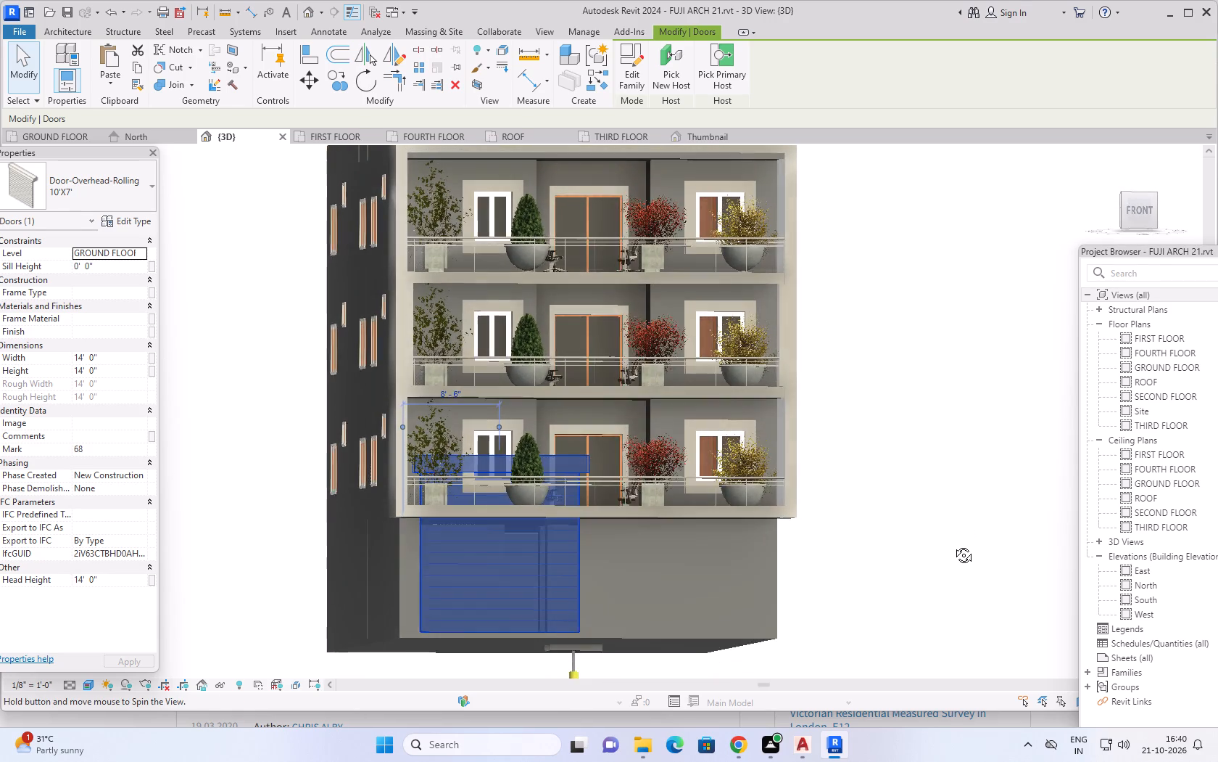
middle_click_drag(953, 544, 953, 564, "shift")
scroll(476, 491, "up", 4)
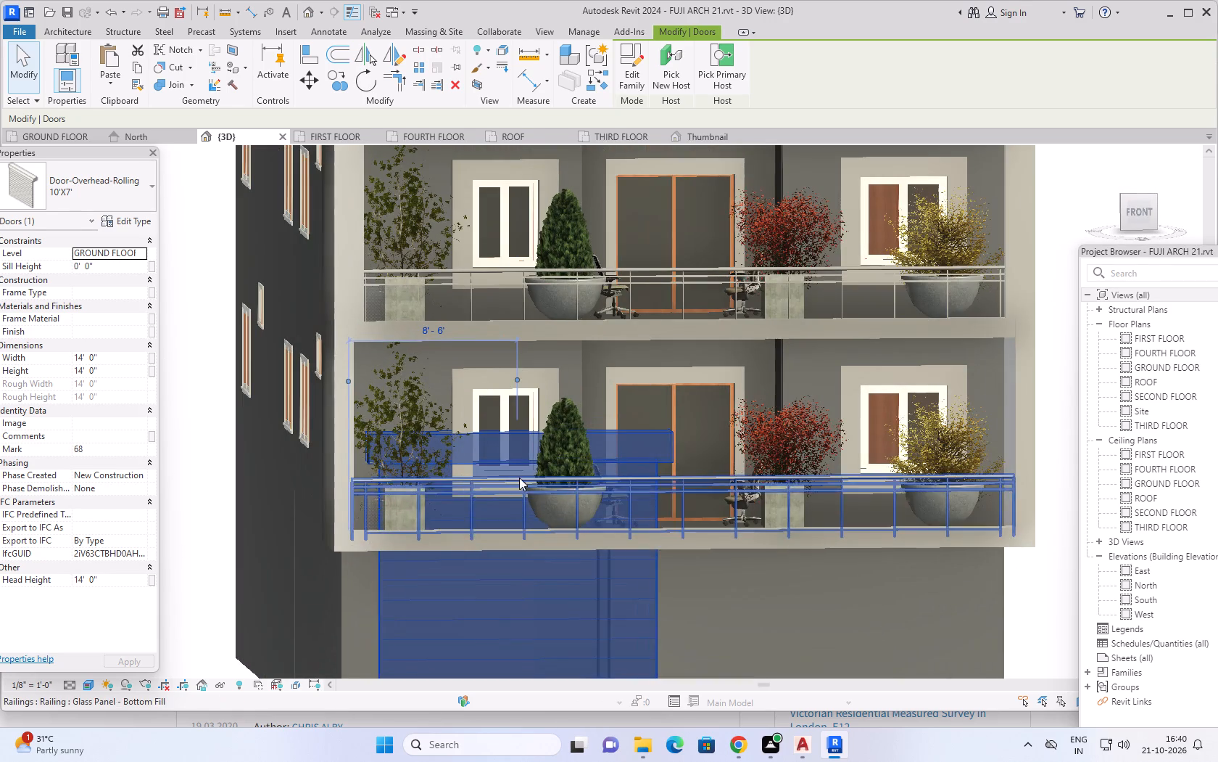
scroll(565, 613, "down", 2)
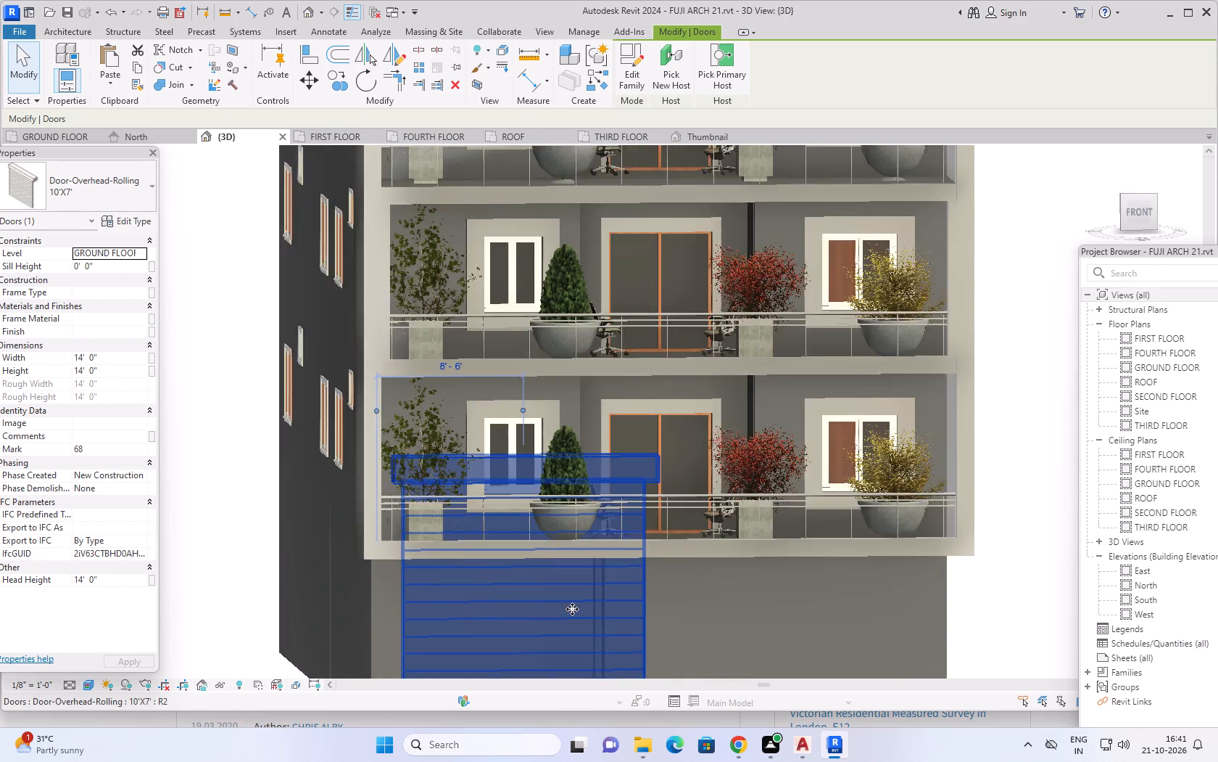
scroll(573, 608, "down", 4)
middle_click_drag(894, 590, 918, 543)
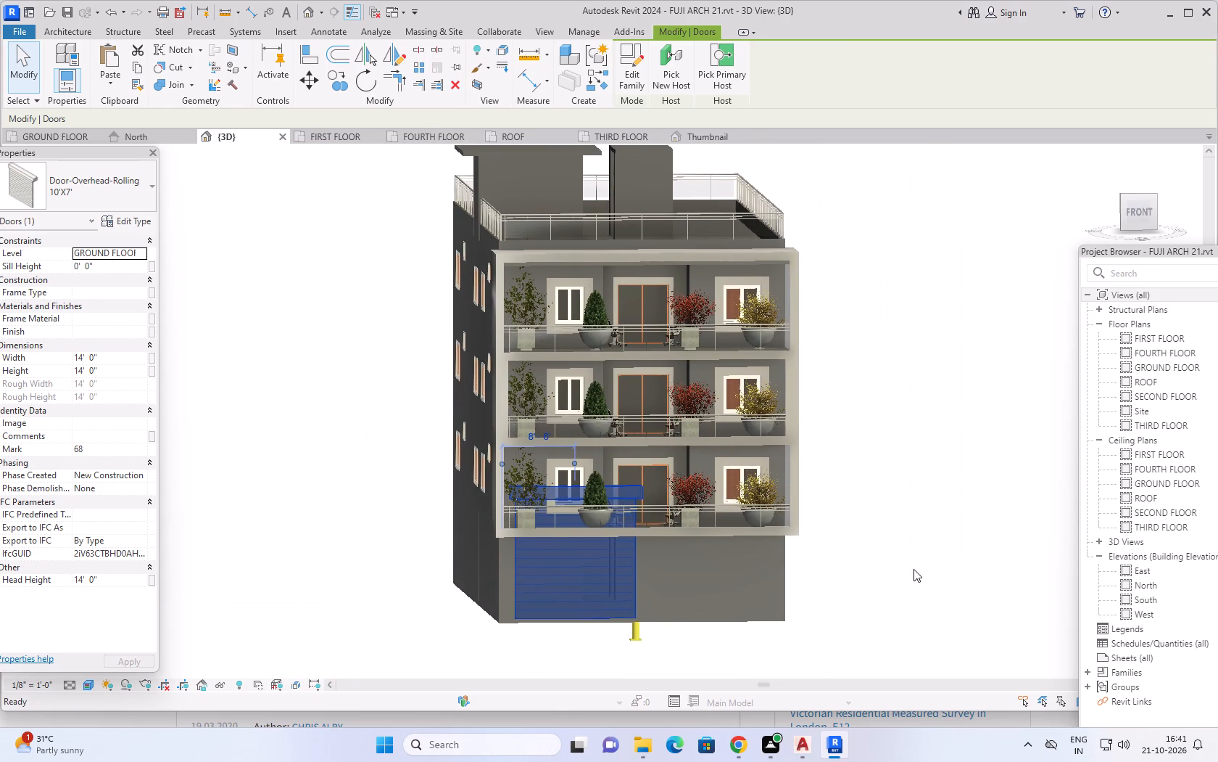
middle_click_drag(913, 569, 883, 597, "shift")
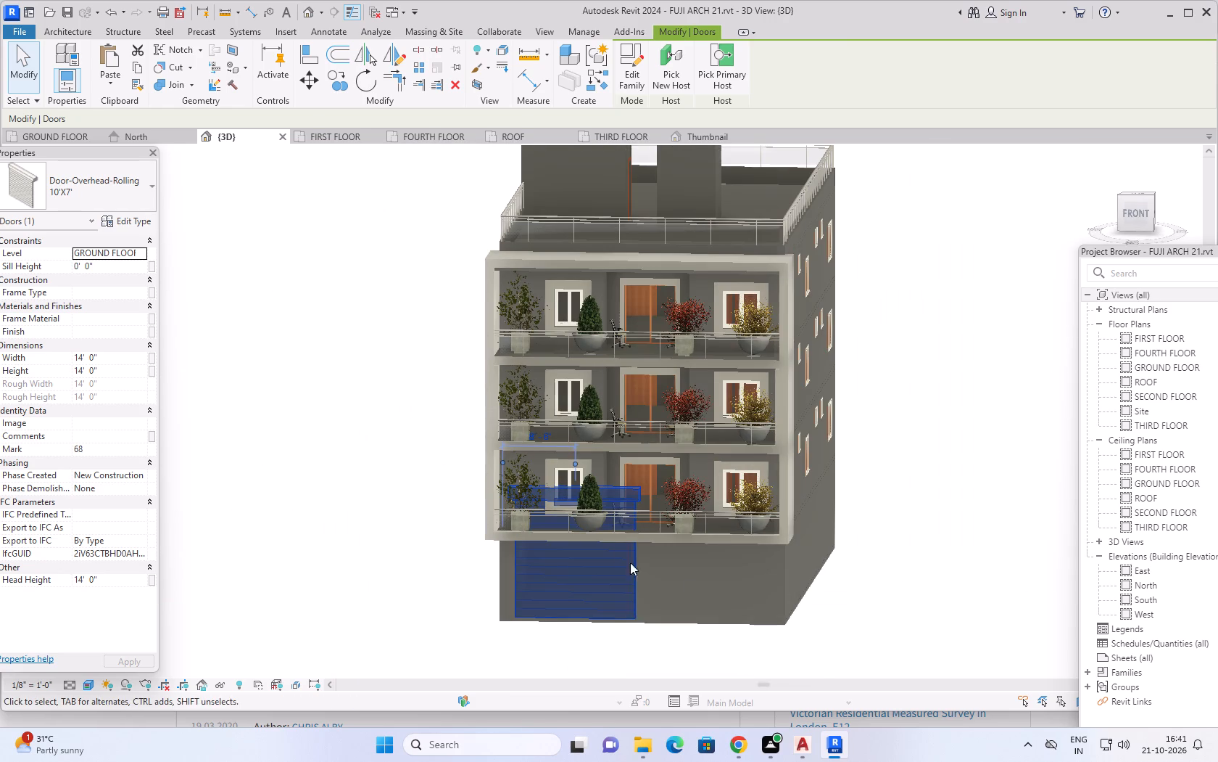
scroll(606, 538, "up", 3)
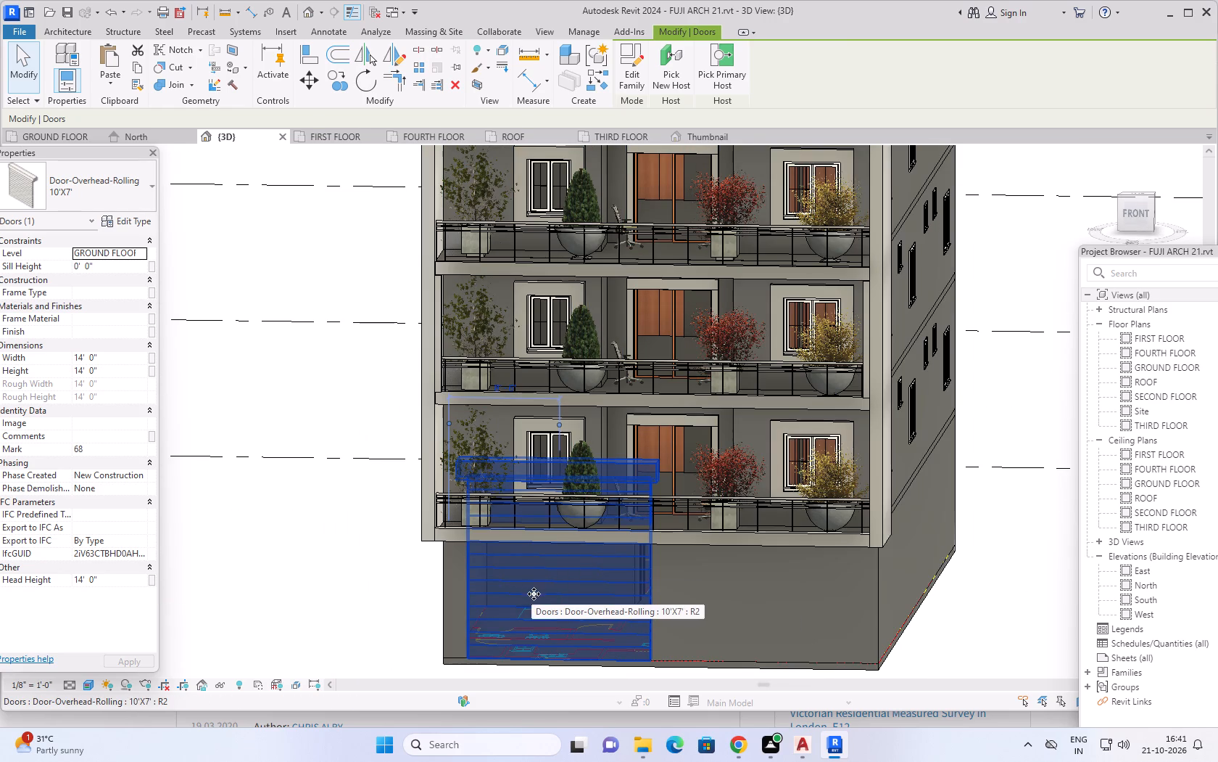
Check the rolling door's placement along the front wall in the GROUND FLOOR plan and return to the 3D view.
left_click(69, 136)
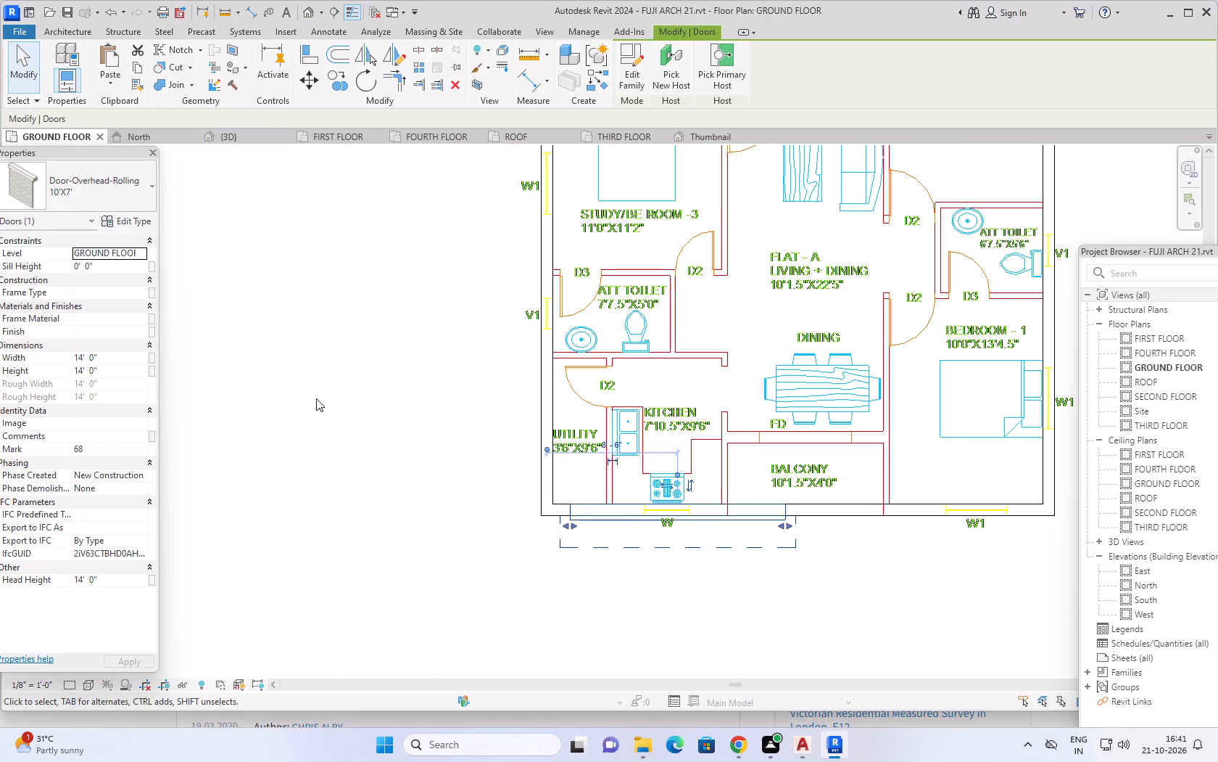
scroll(725, 591, "up", 4)
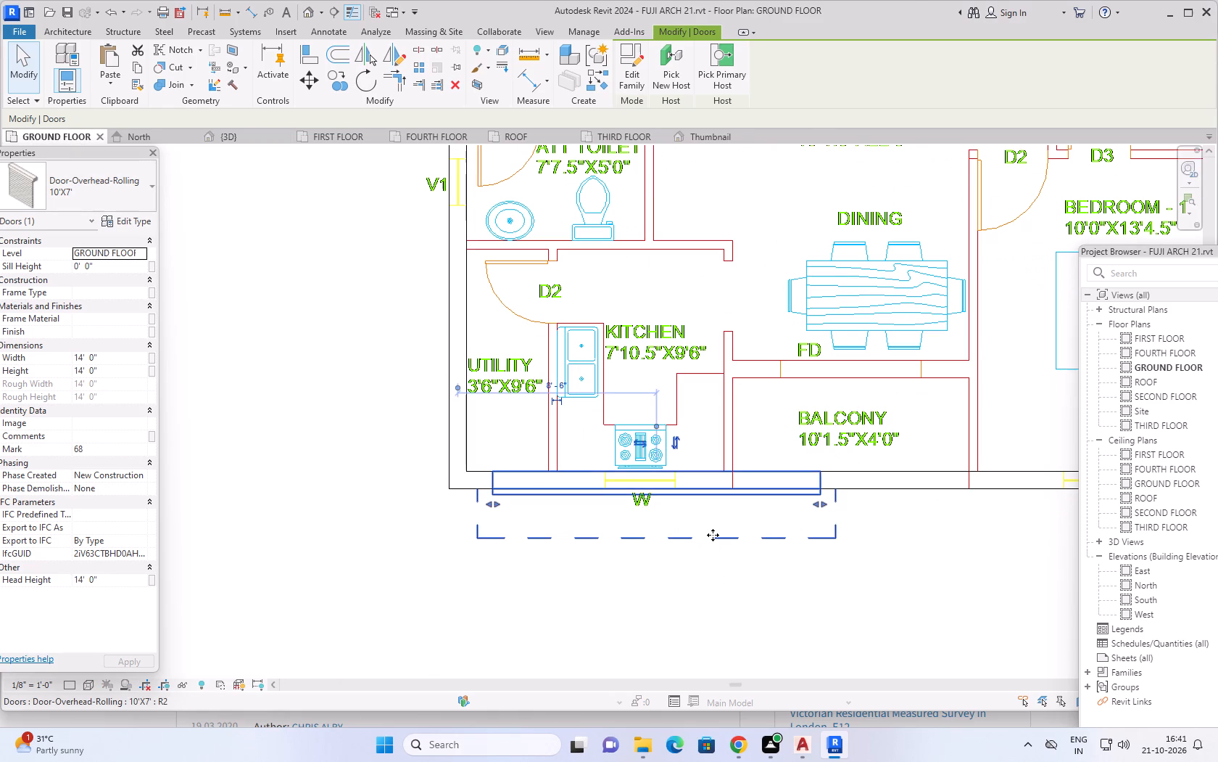
scroll(713, 535, "up", 1)
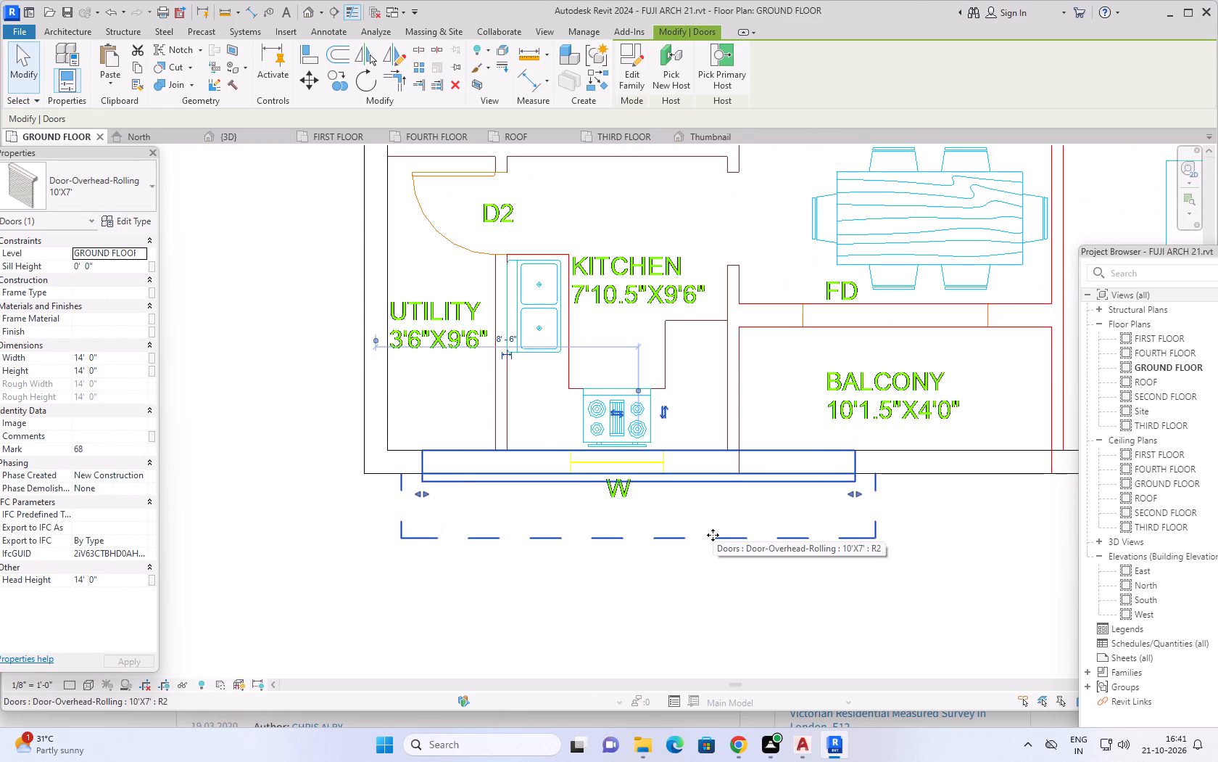
scroll(713, 535, "down", 4)
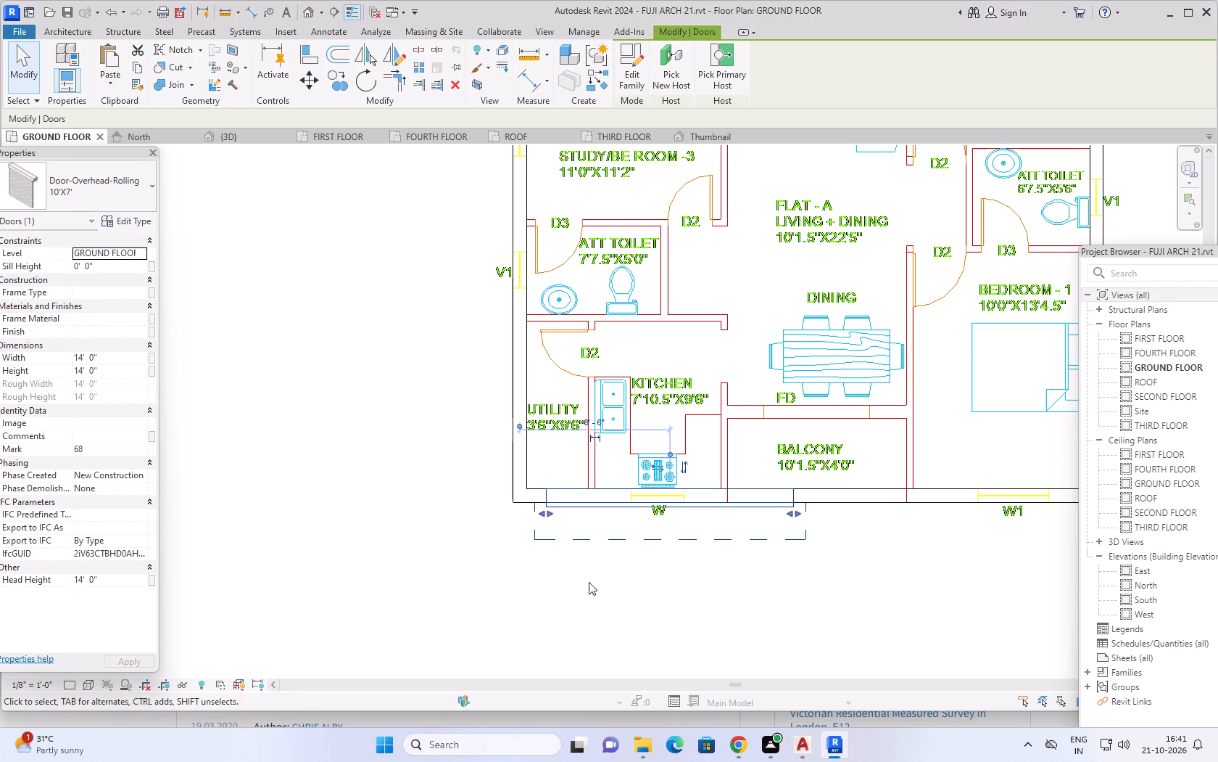
left_click(235, 136)
scroll(593, 509, "down", 1)
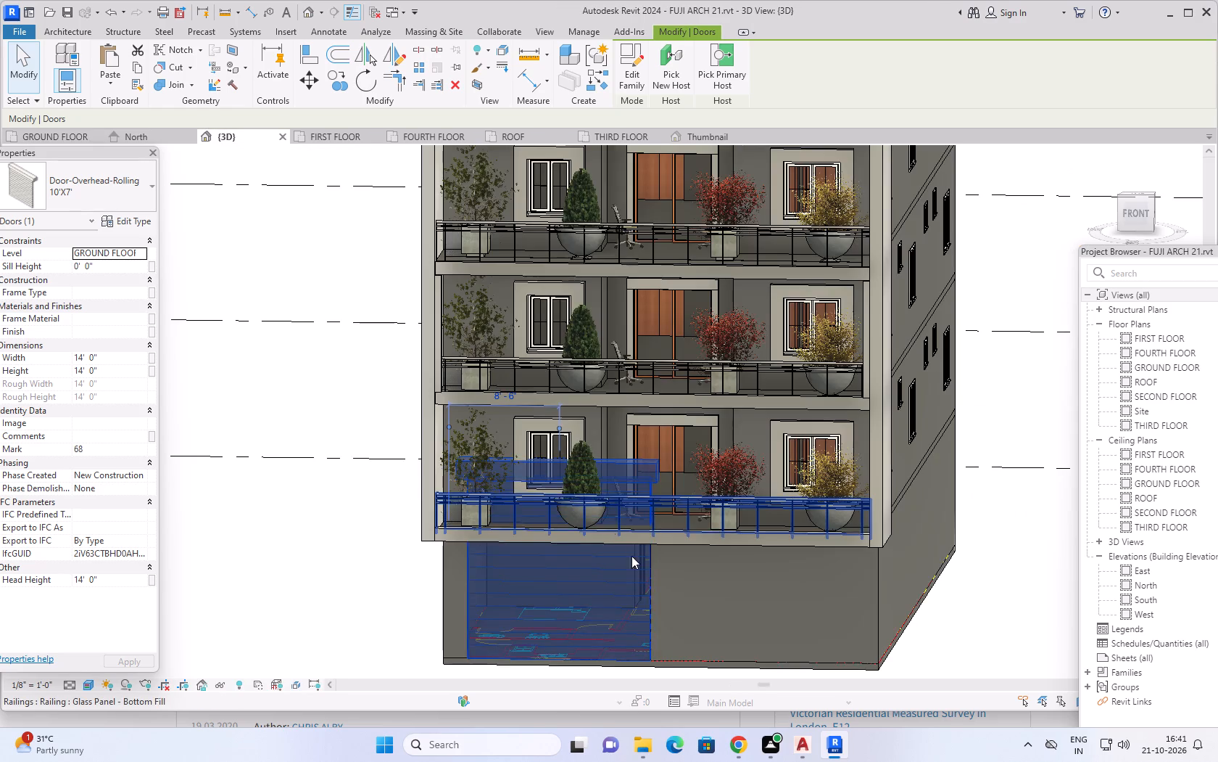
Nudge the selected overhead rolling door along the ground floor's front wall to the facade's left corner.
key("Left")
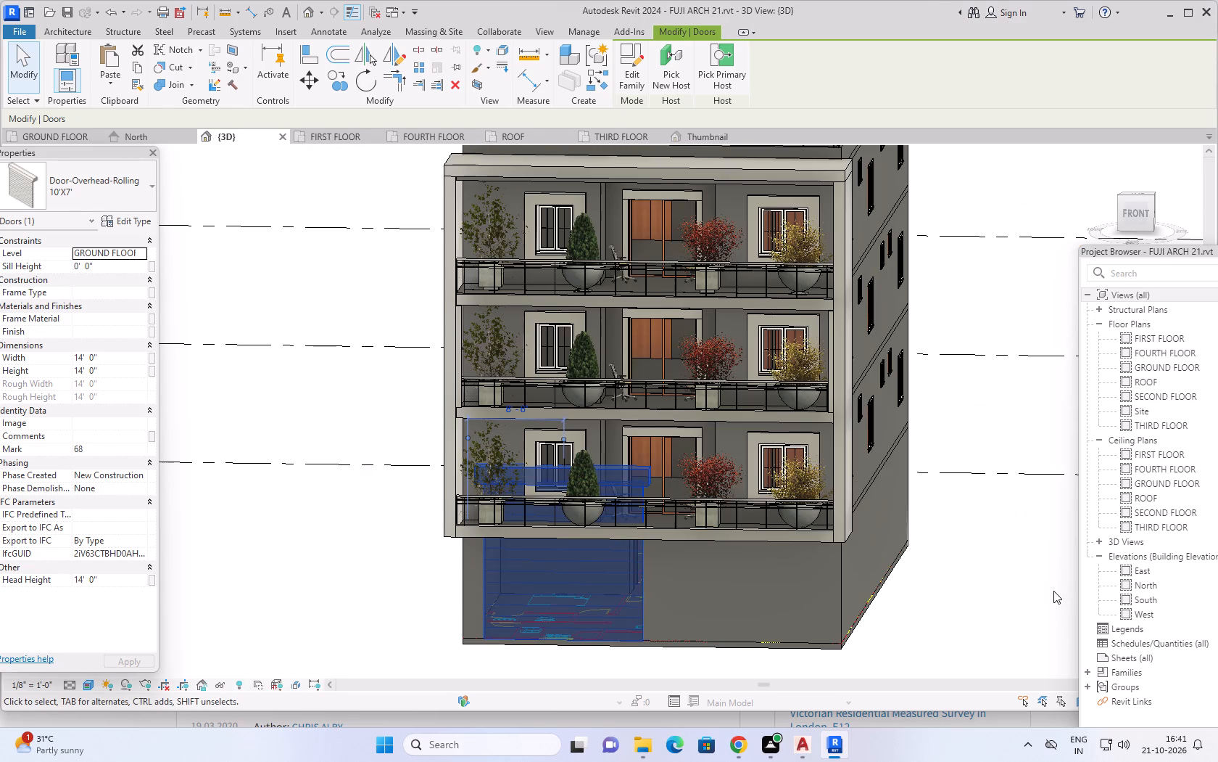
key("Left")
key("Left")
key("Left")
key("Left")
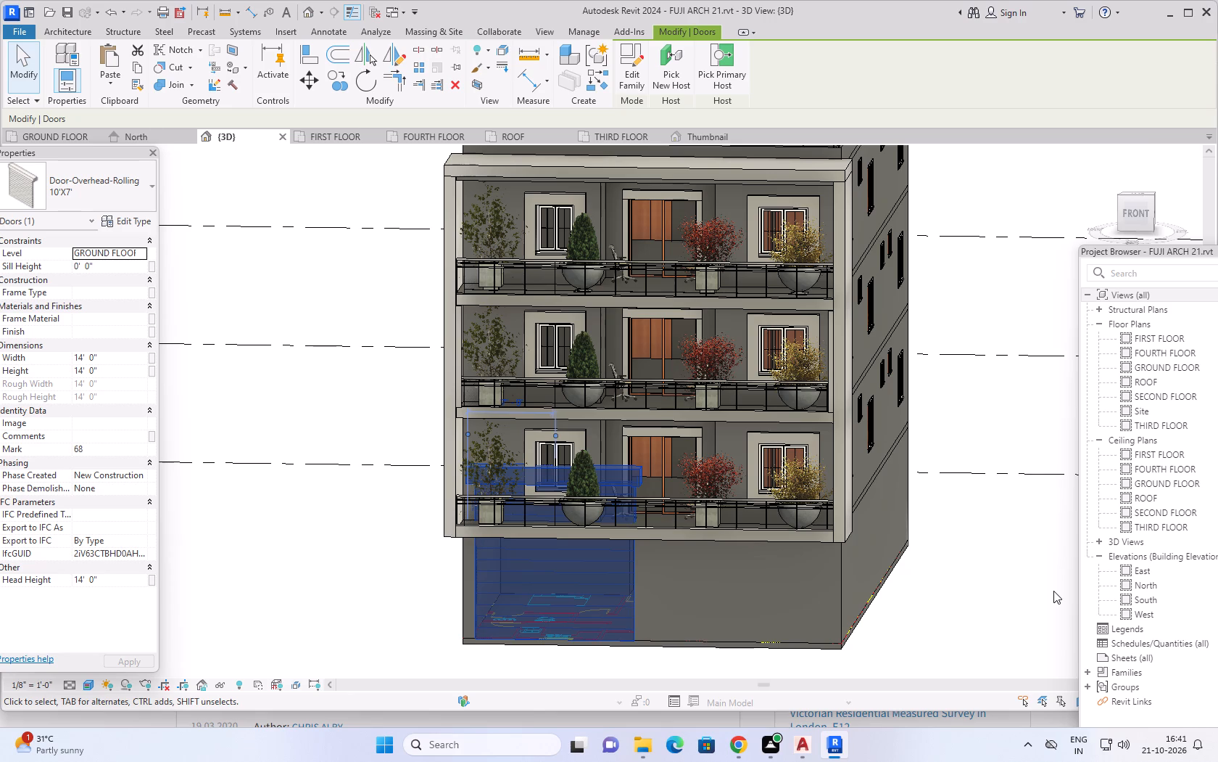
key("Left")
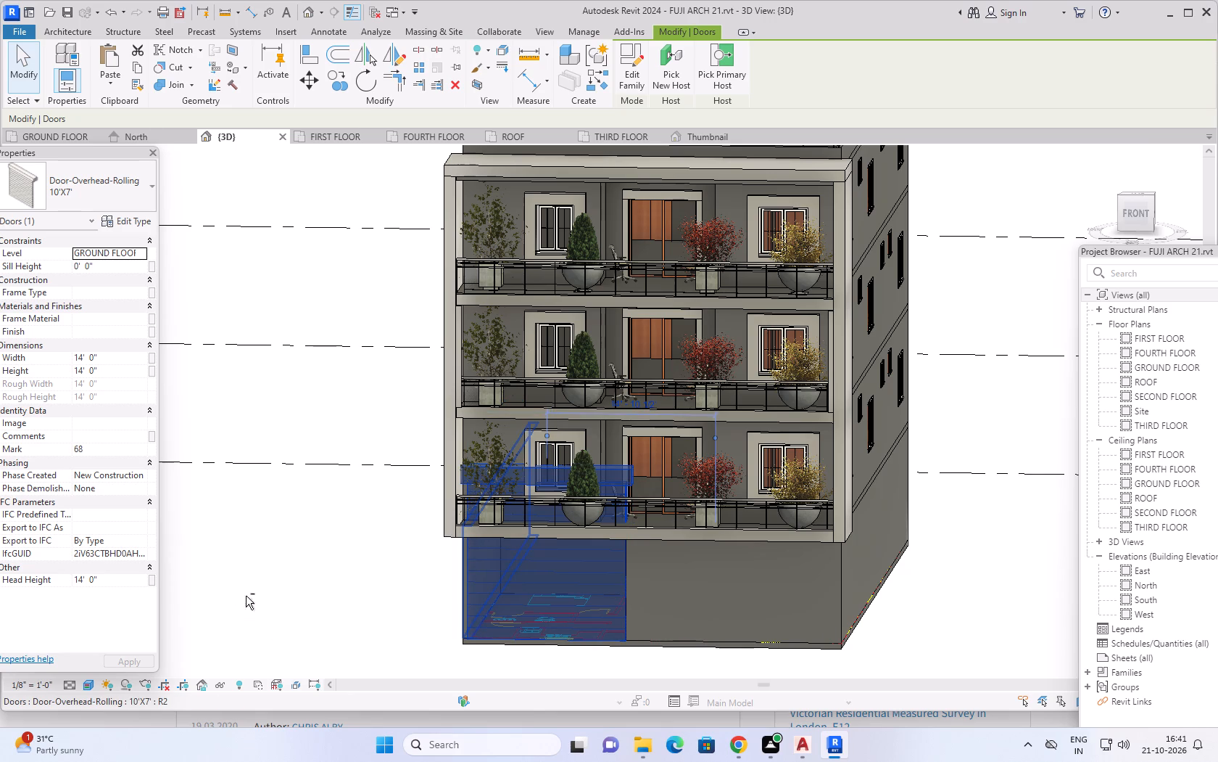
Delete the 10'X7' overhead rolling door from the ground floor's front wall in the 3D view.
middle_click_drag(246, 596, 260, 578, "shift")
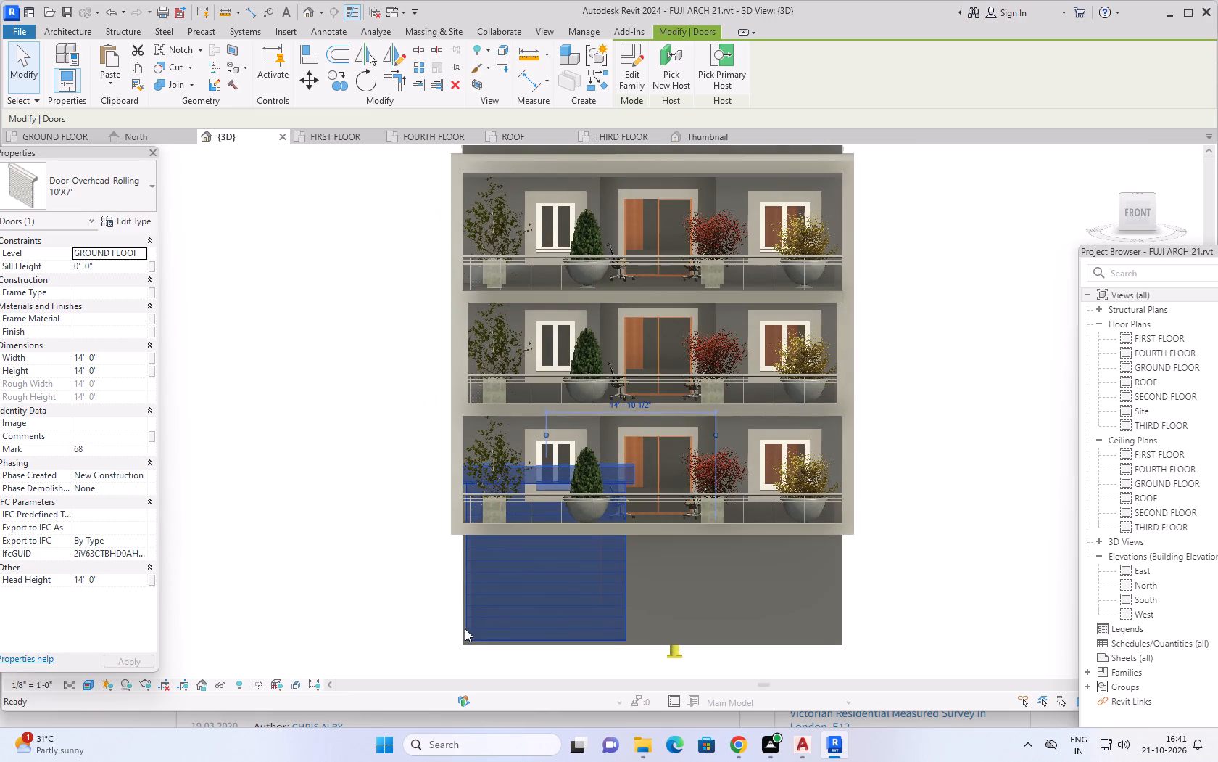
scroll(472, 618, "up", 3)
scroll(553, 628, "up", 1)
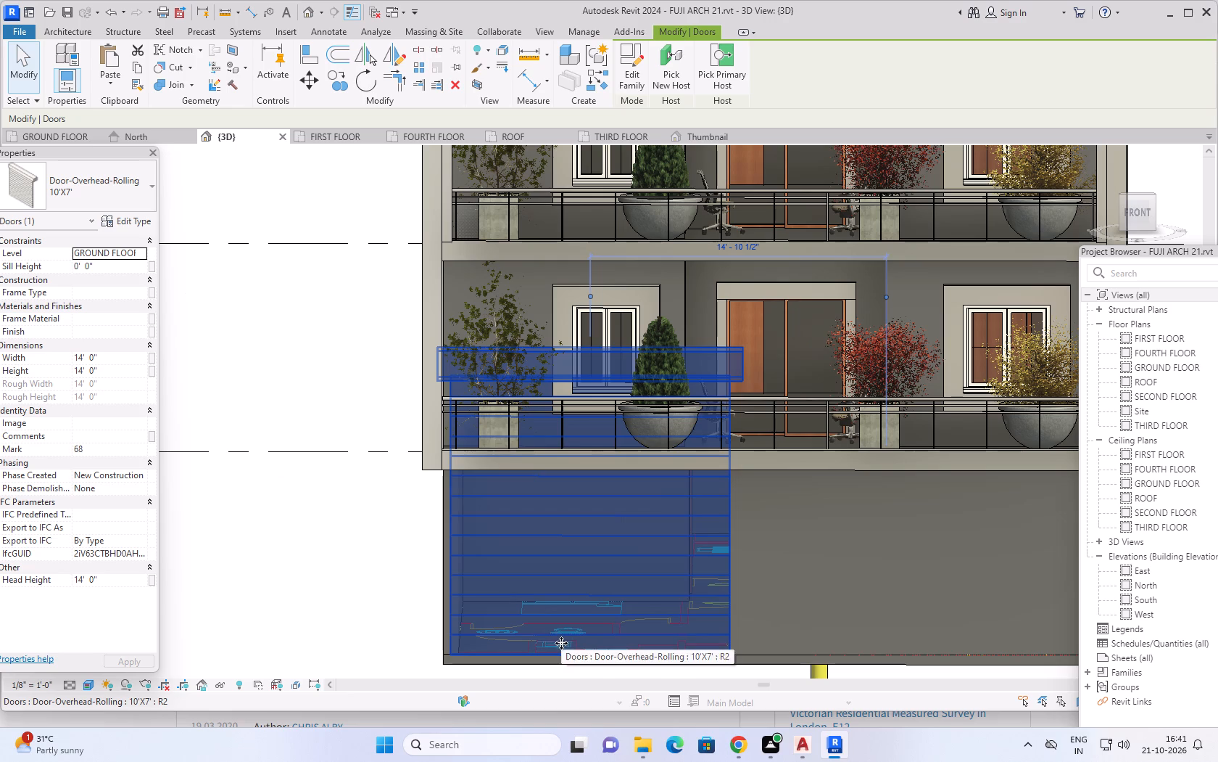
key("Escape")
key("Escape")
left_click(575, 652)
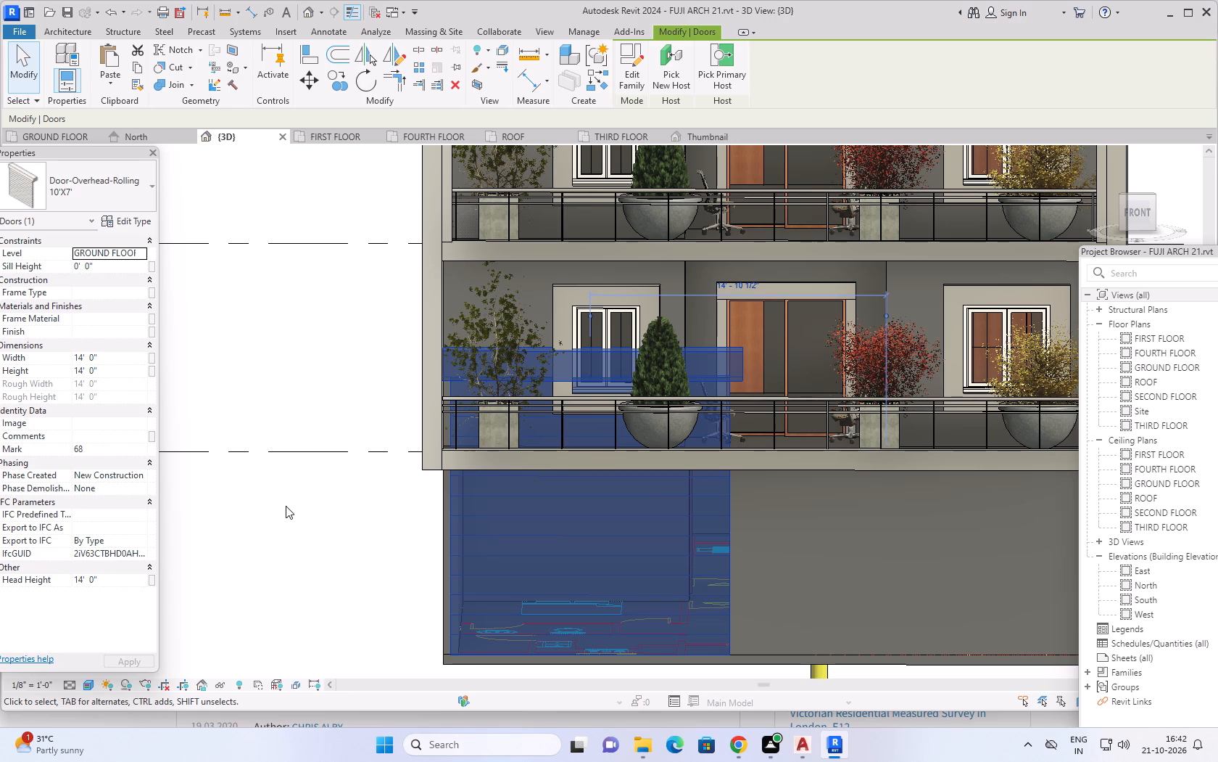
key("Delete")
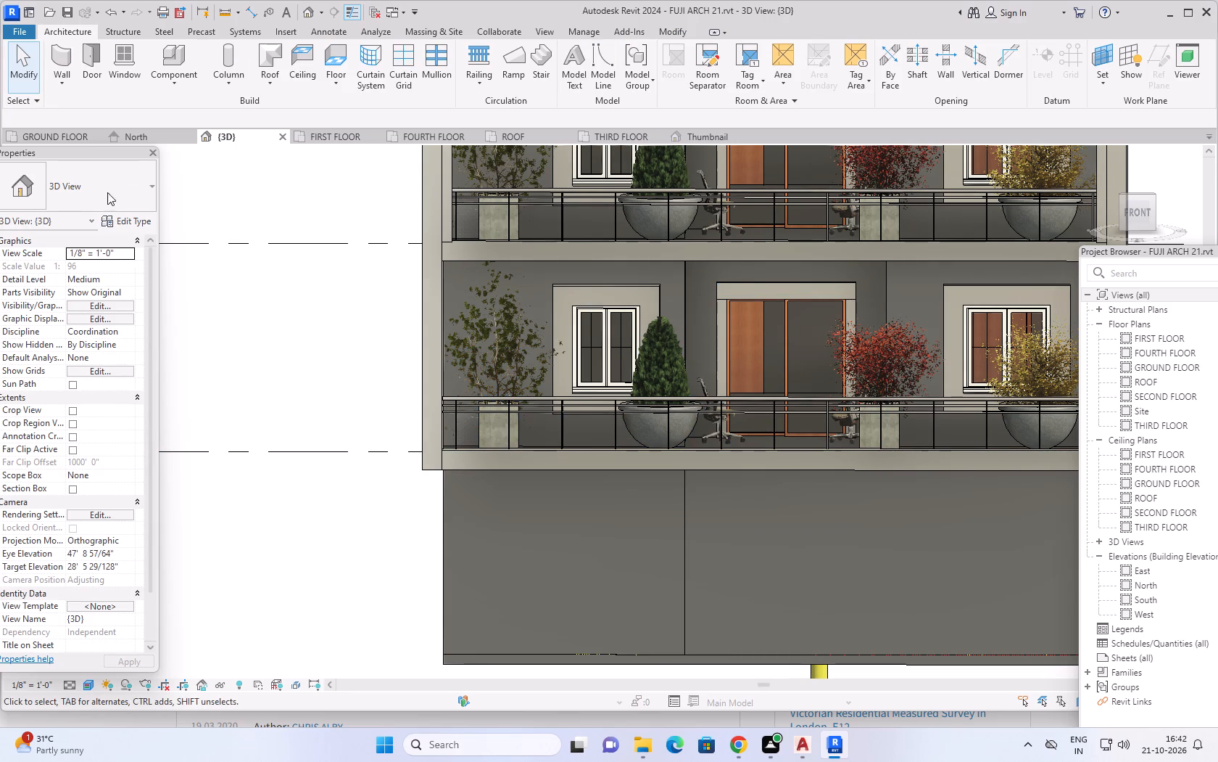
Start placing a new door and look through the loadable families in the Doors and Residential folders for a suitable garage-type door.
left_click(85, 49)
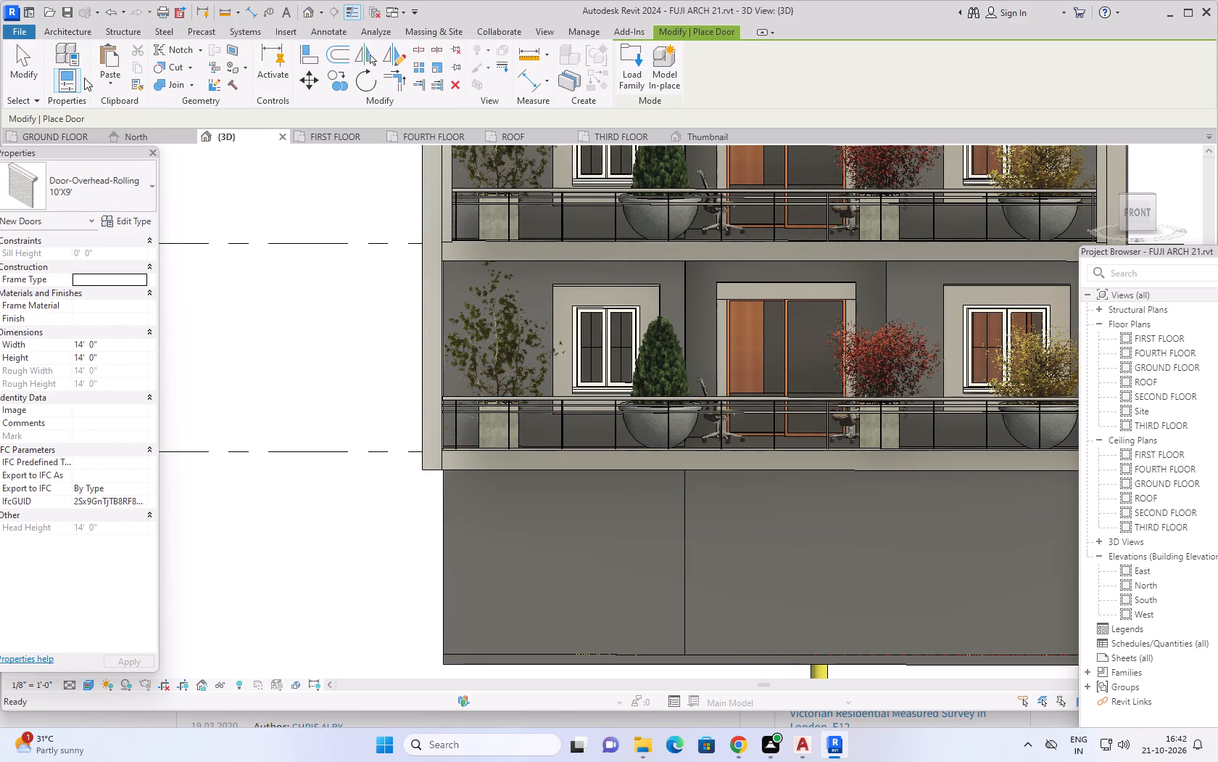
left_click(627, 65)
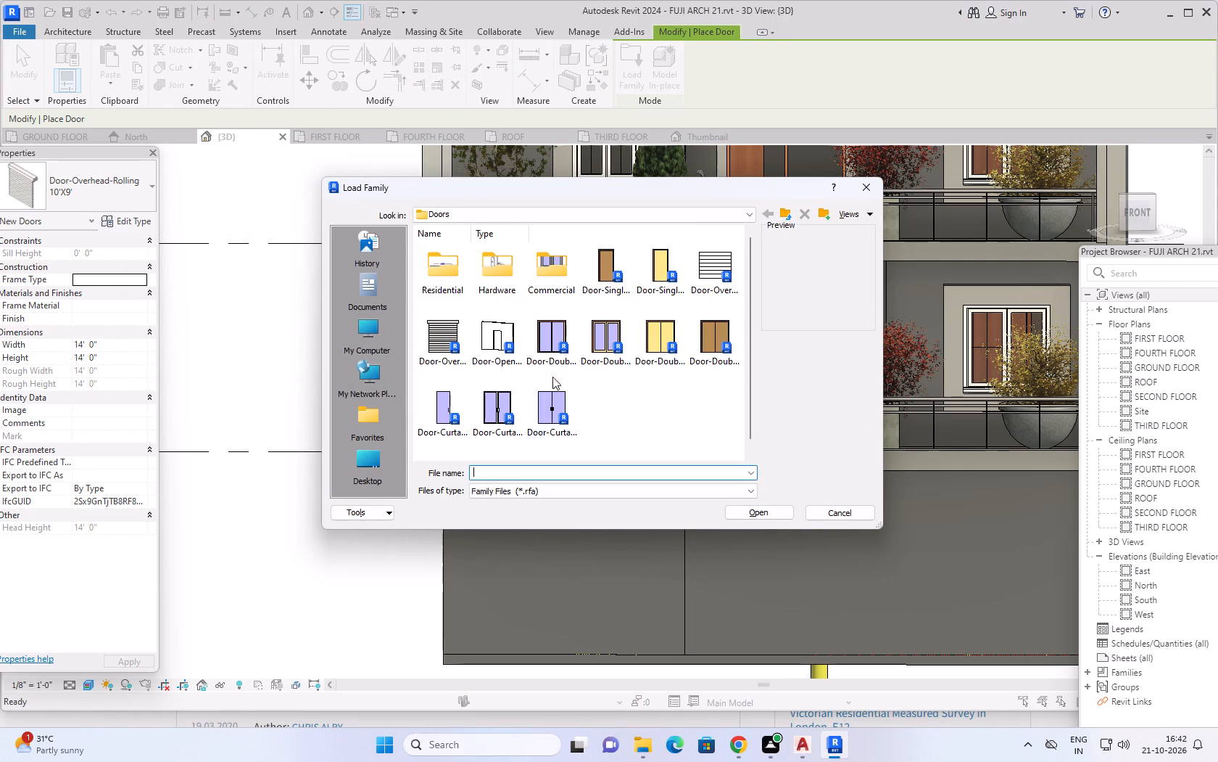
scroll(479, 364, "up", 3)
left_click(719, 266)
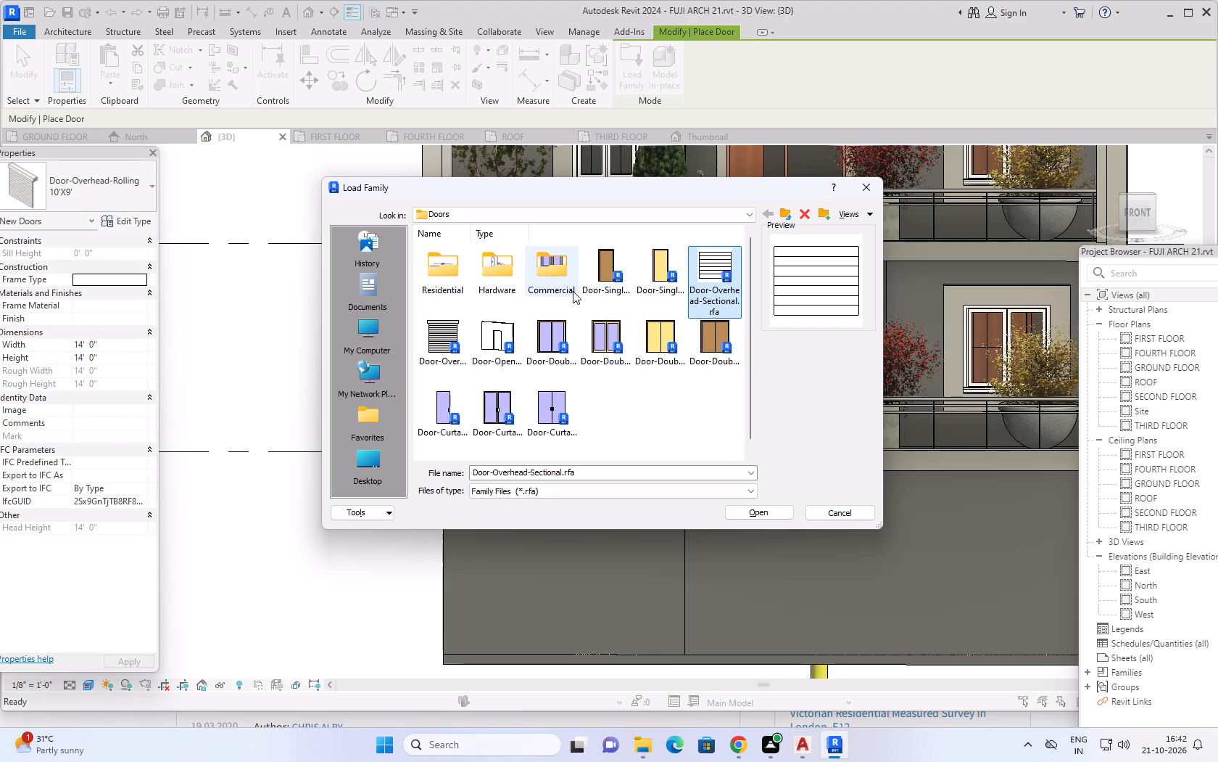
double_click(449, 279)
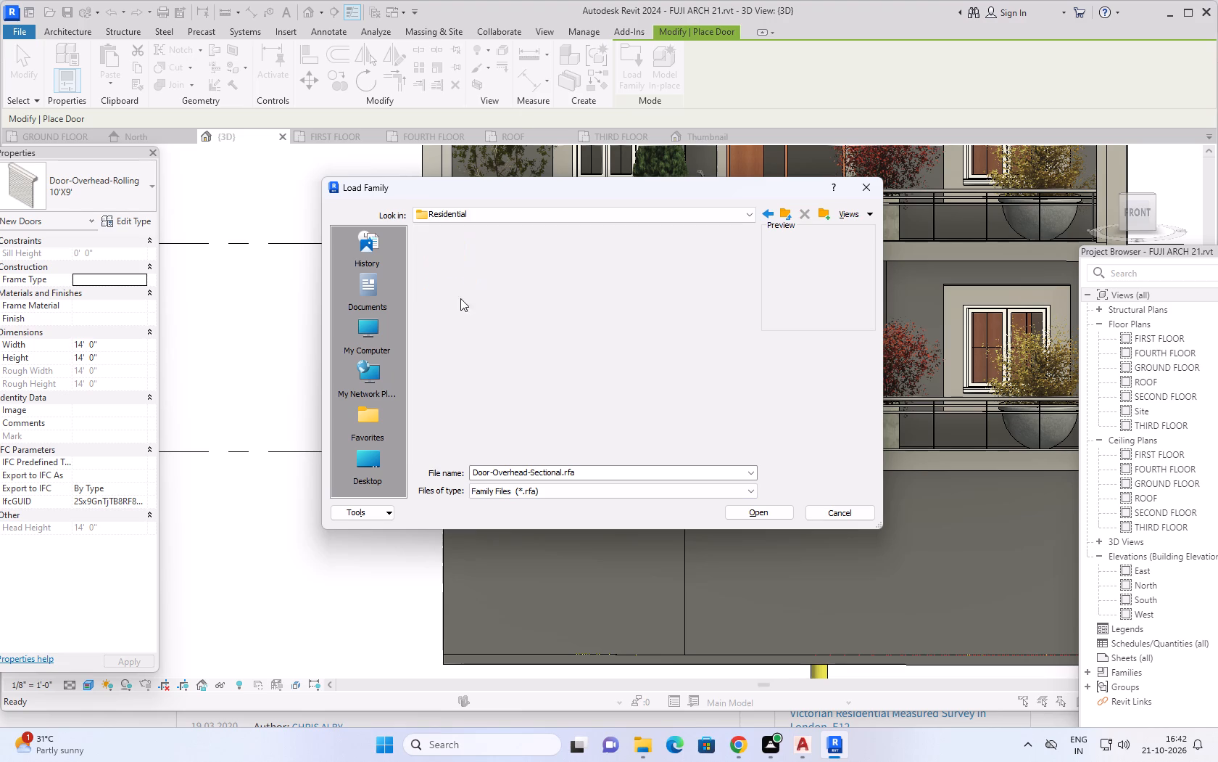
scroll(576, 417, "down", 1)
scroll(576, 417, "up", 5)
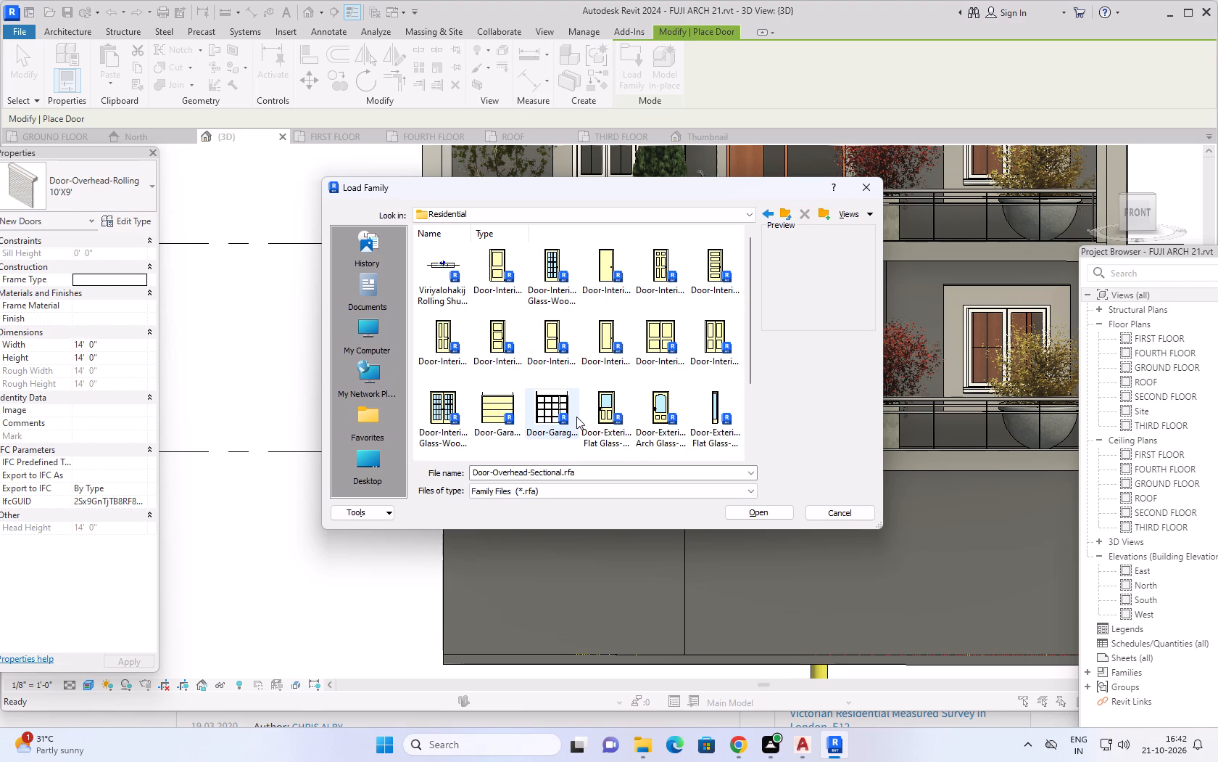
scroll(576, 417, "up", 1)
scroll(634, 413, "down", 6)
scroll(641, 427, "up", 7)
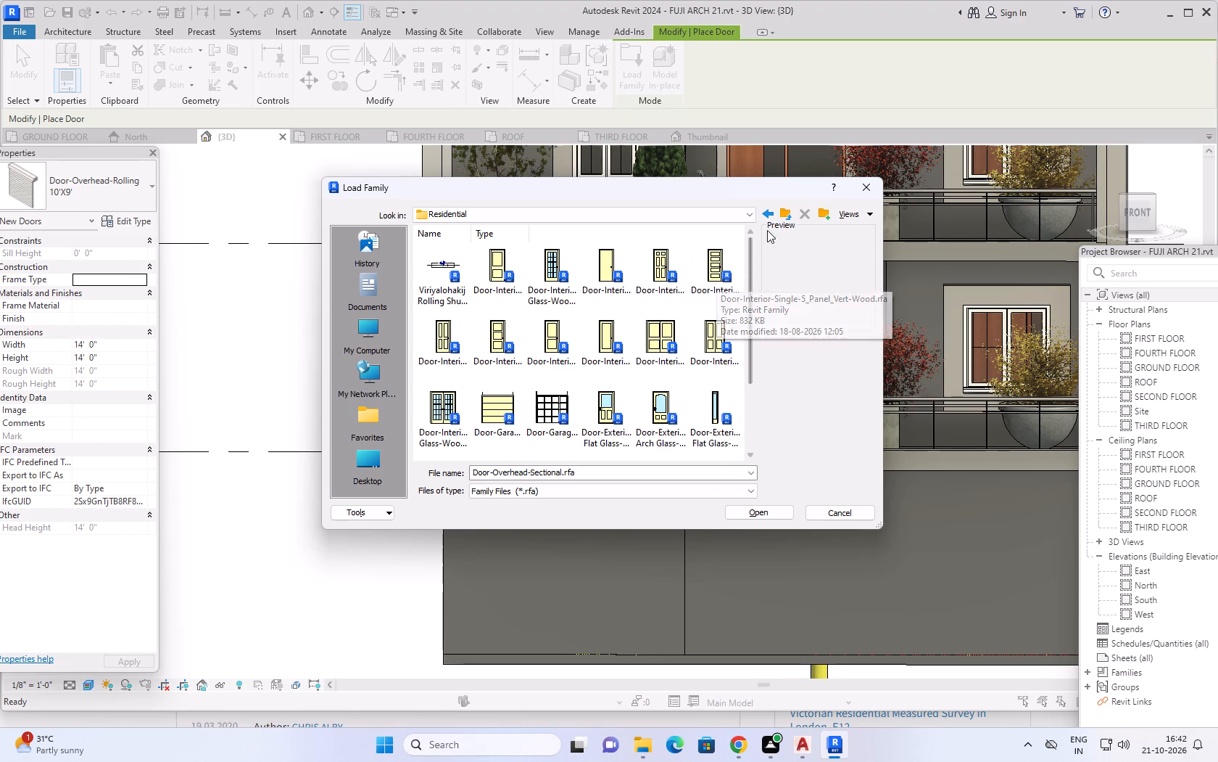
left_click(779, 216)
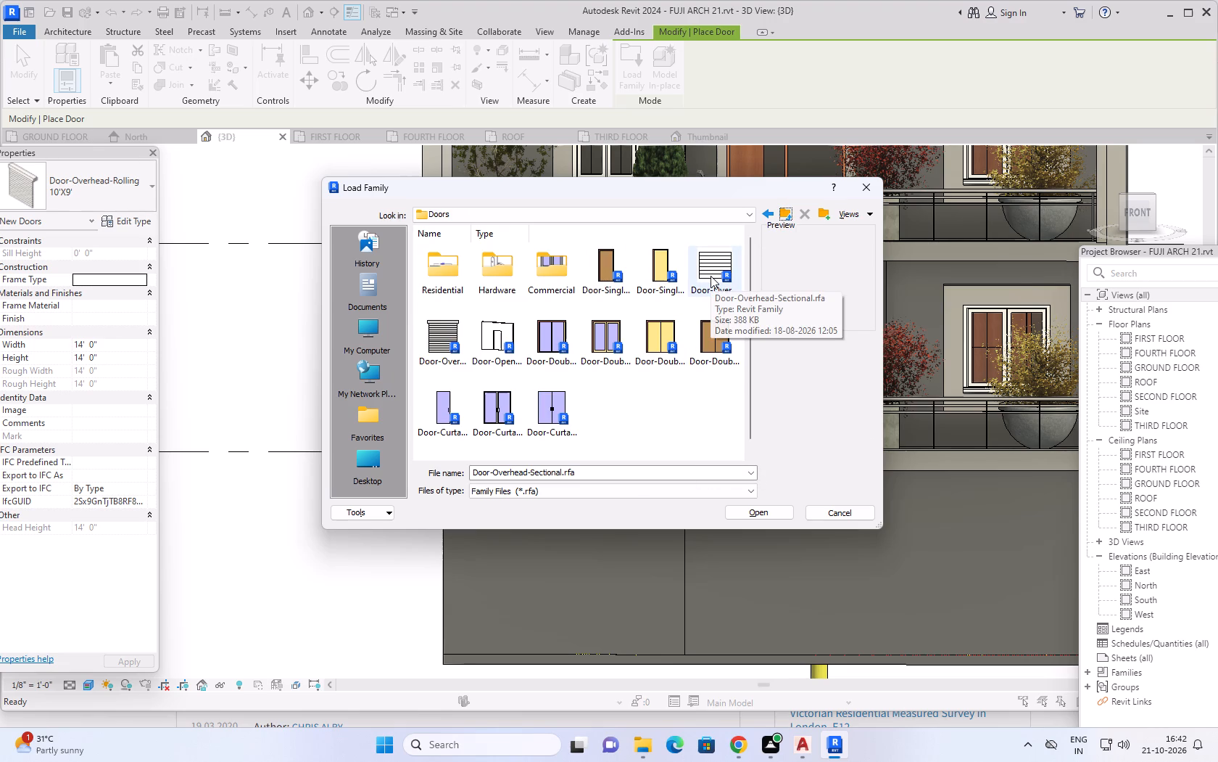
Load the Door-Overhead-Sectional family from the Doors folder.
left_click(710, 276)
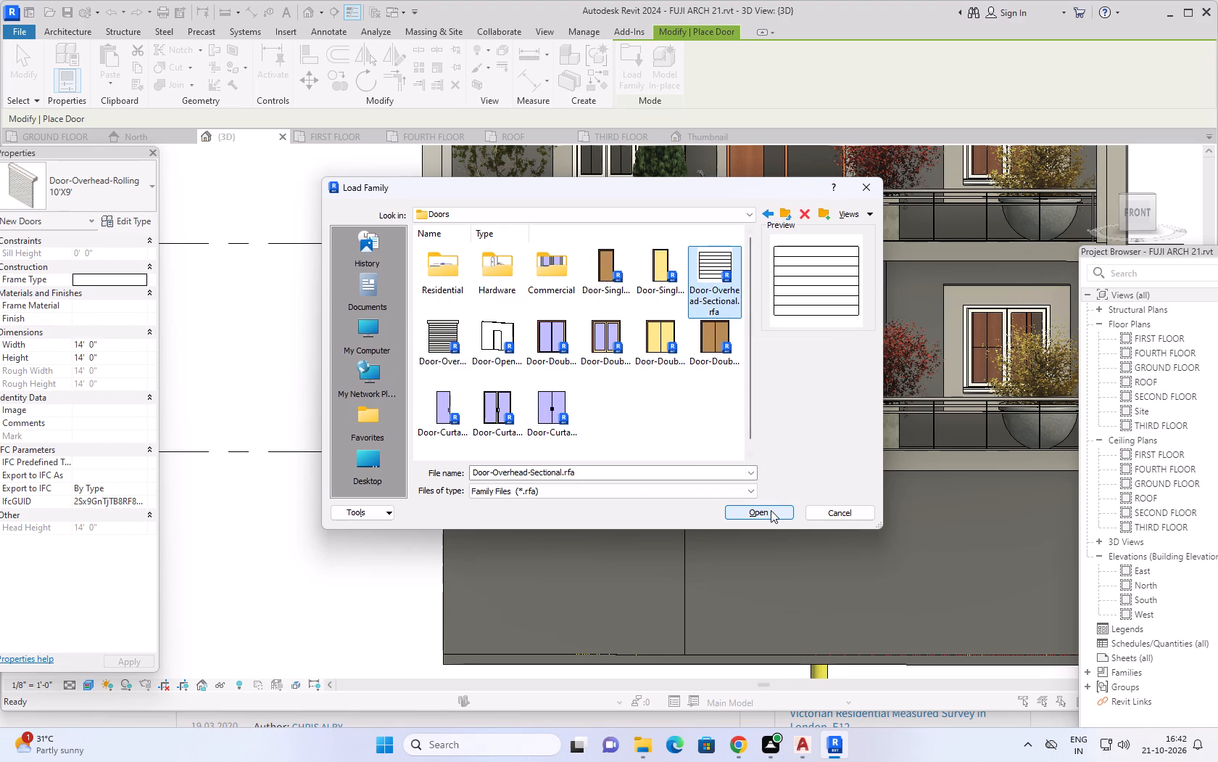
left_click(771, 510)
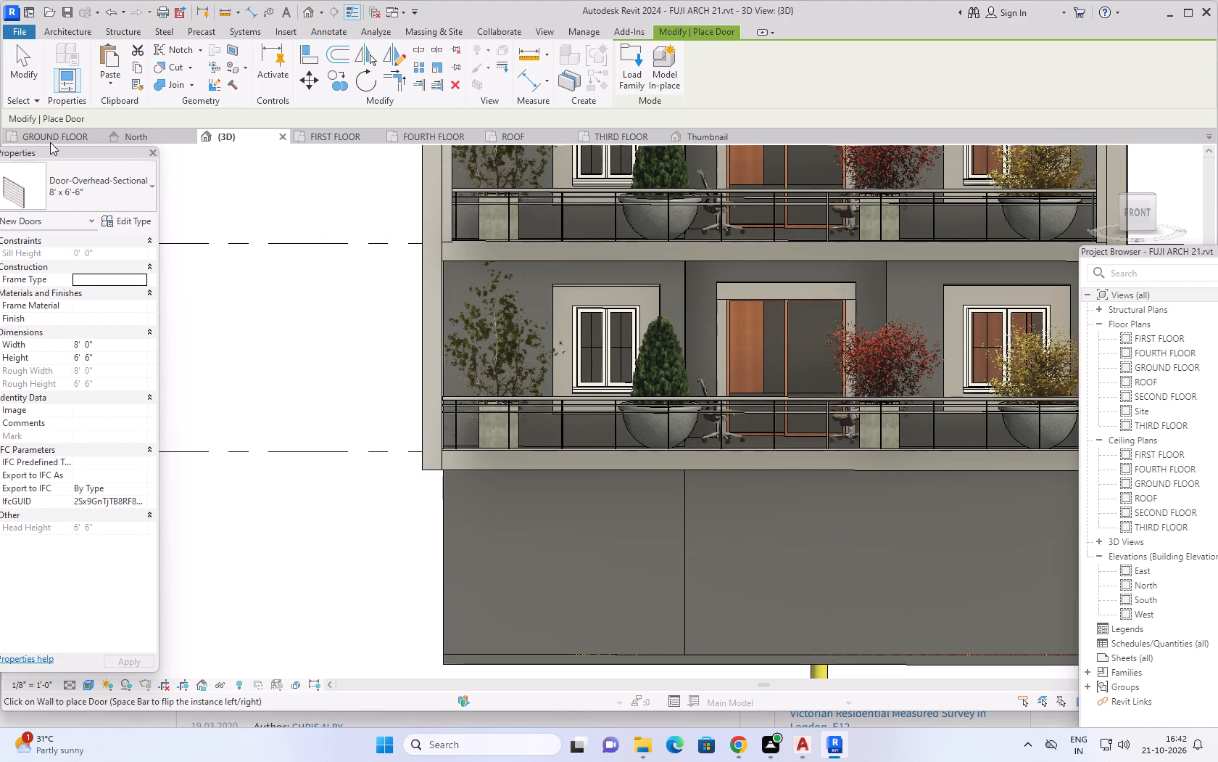
In the GROUND FLOOR plan, place the 8' x 6'-6" sectional door in the front wall below the kitchen, centred about 5'-3" from the corner.
left_click(50, 140)
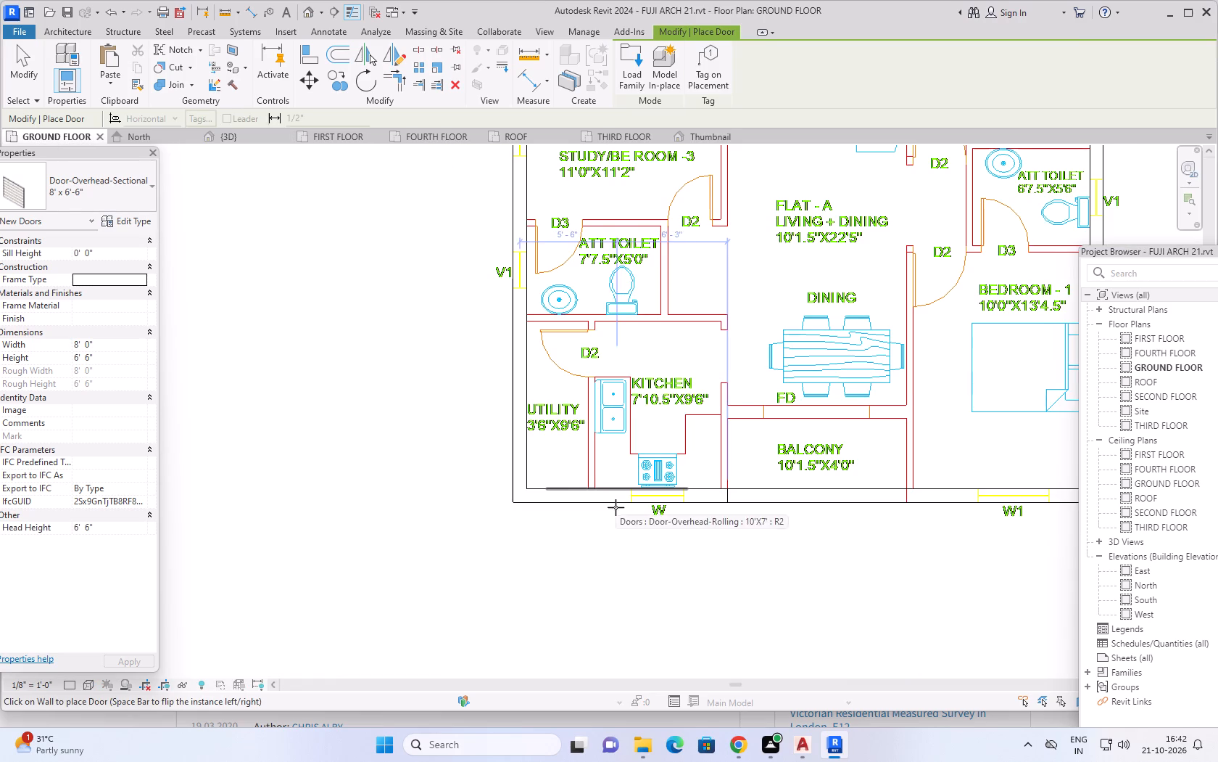
scroll(615, 514, "up", 5)
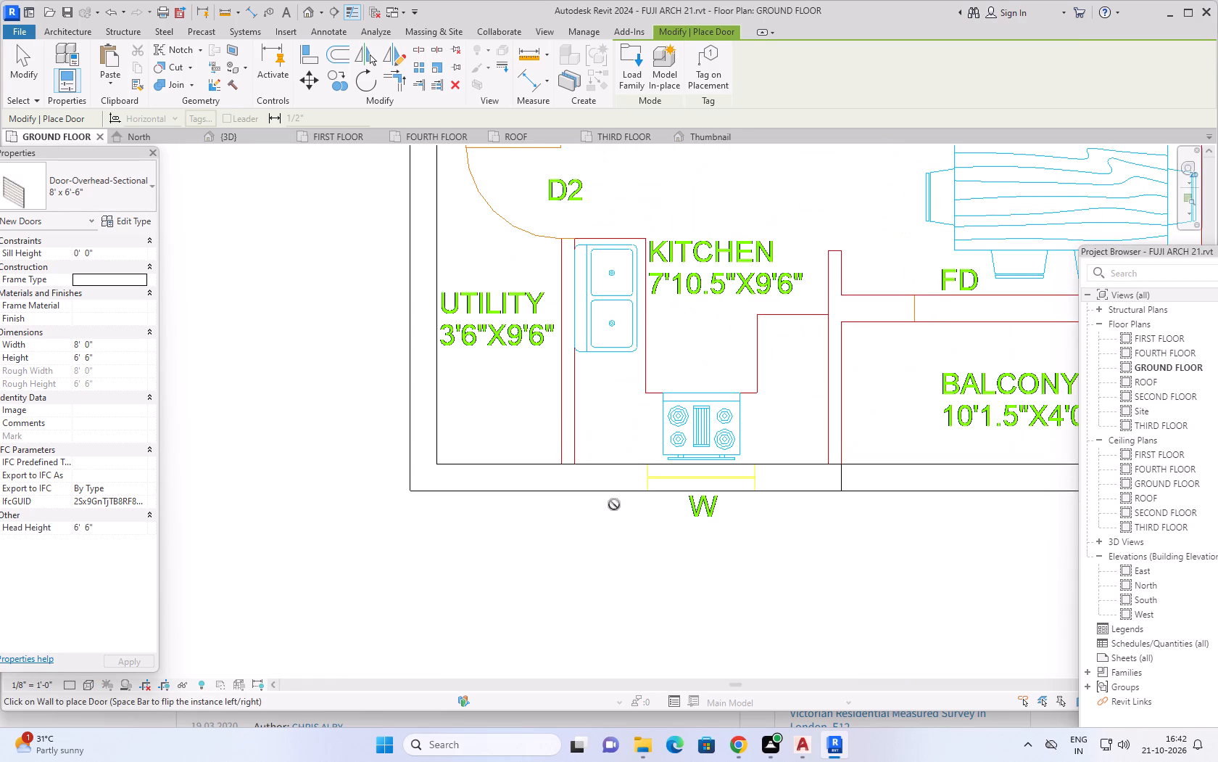
left_click(610, 468)
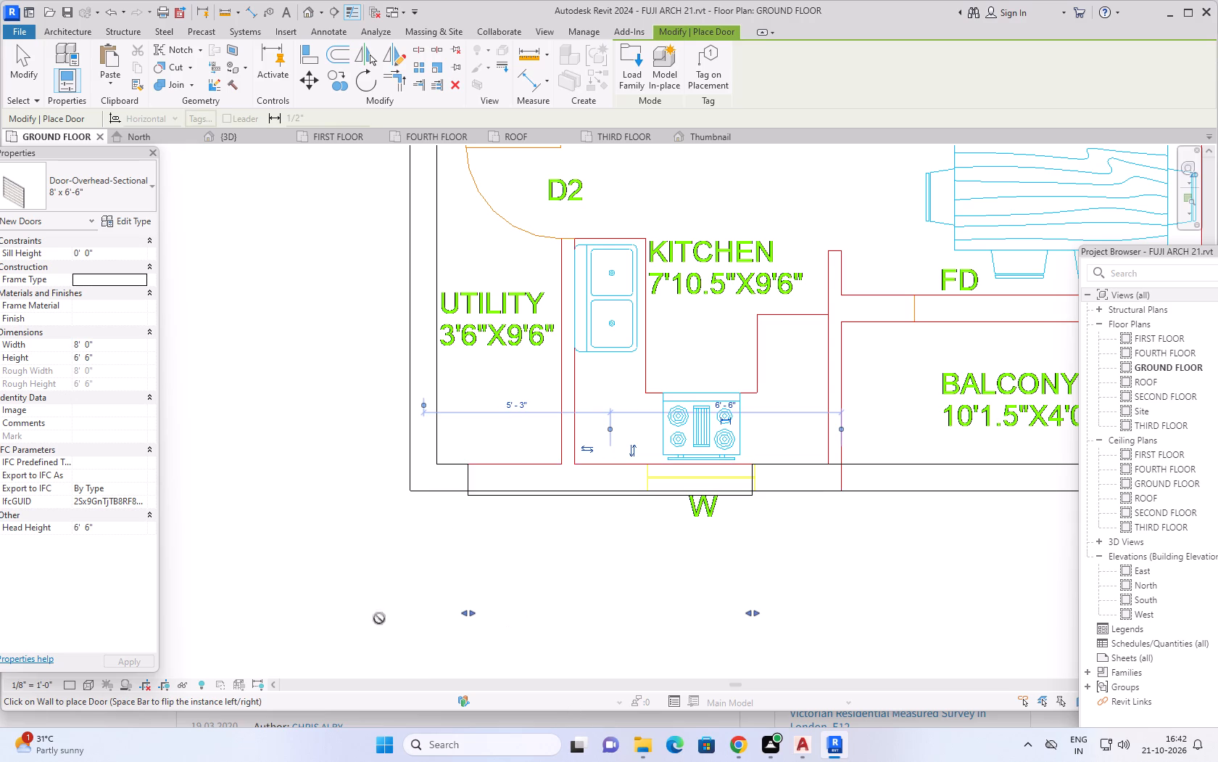
Examine the placed overhead sectional door in the 3D view from the front, below and around the building, ending door placement.
left_click(243, 139)
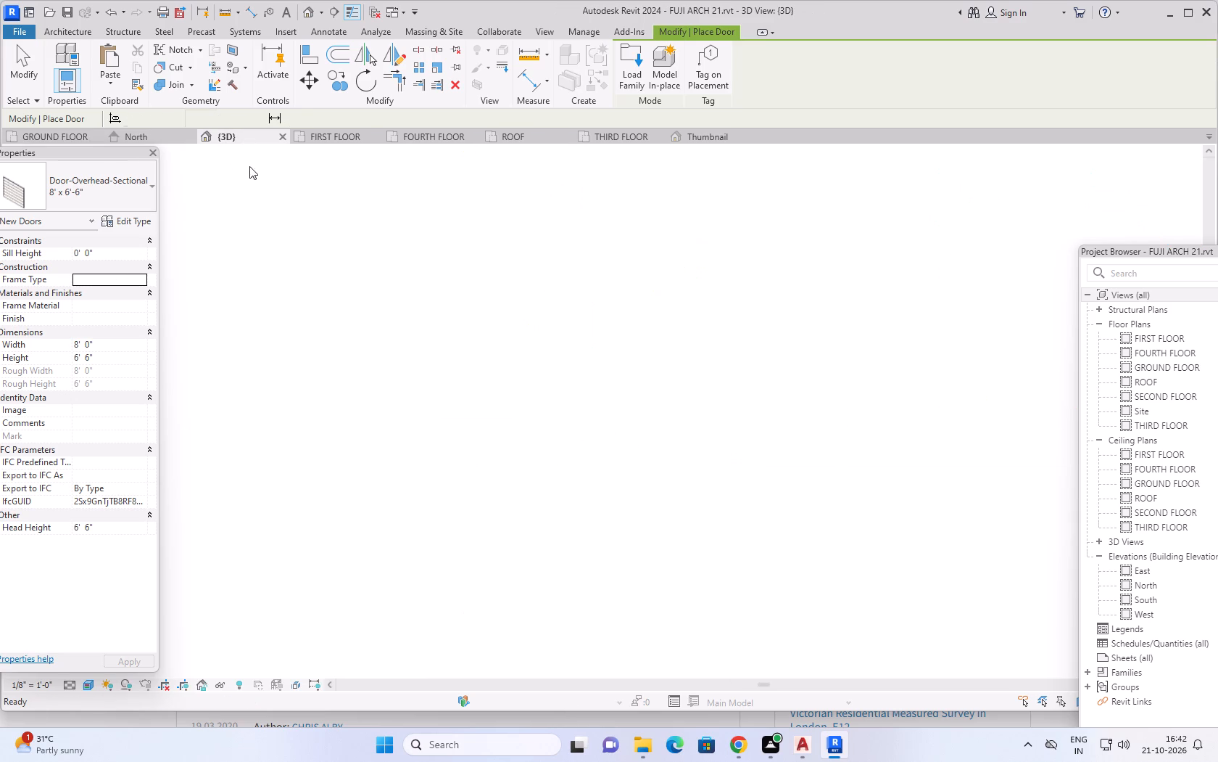
scroll(690, 579, "down", 1)
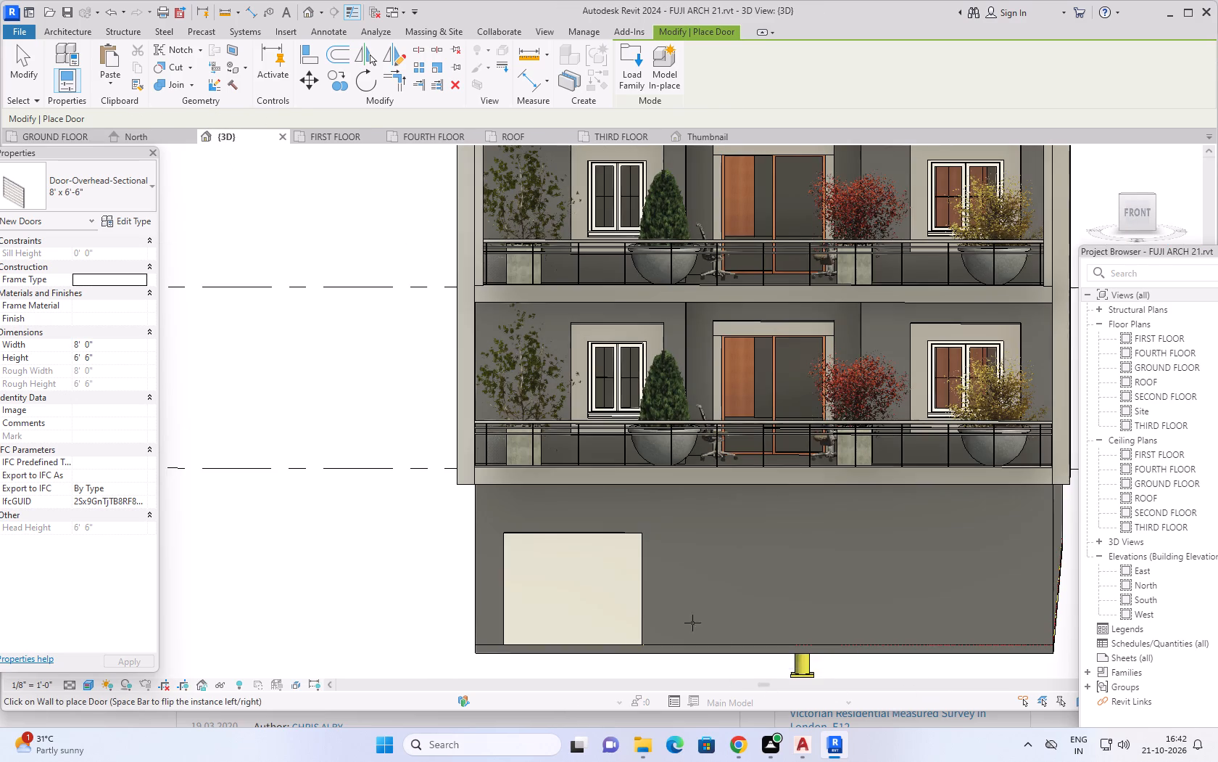
left_click(576, 585)
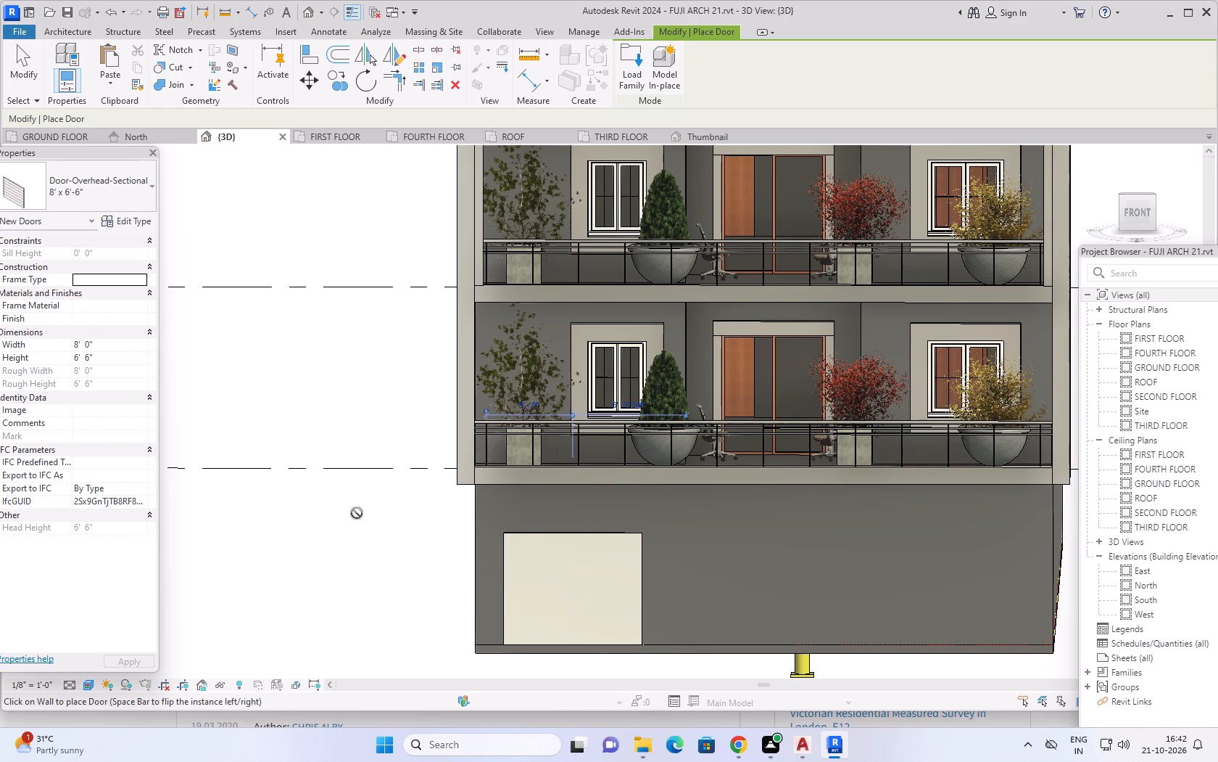
middle_click_drag(355, 513, 488, 558)
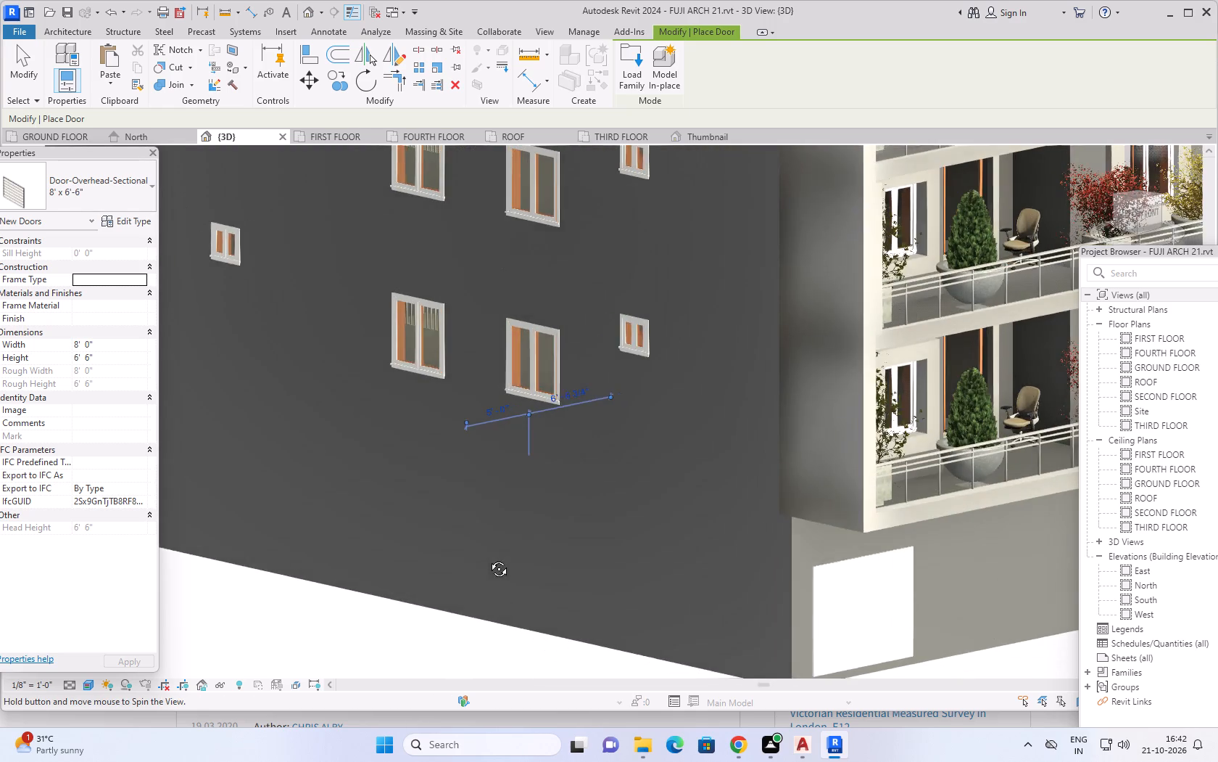
middle_click_drag(488, 558, 941, 551)
middle_click_drag(934, 547, 834, 580, "shift")
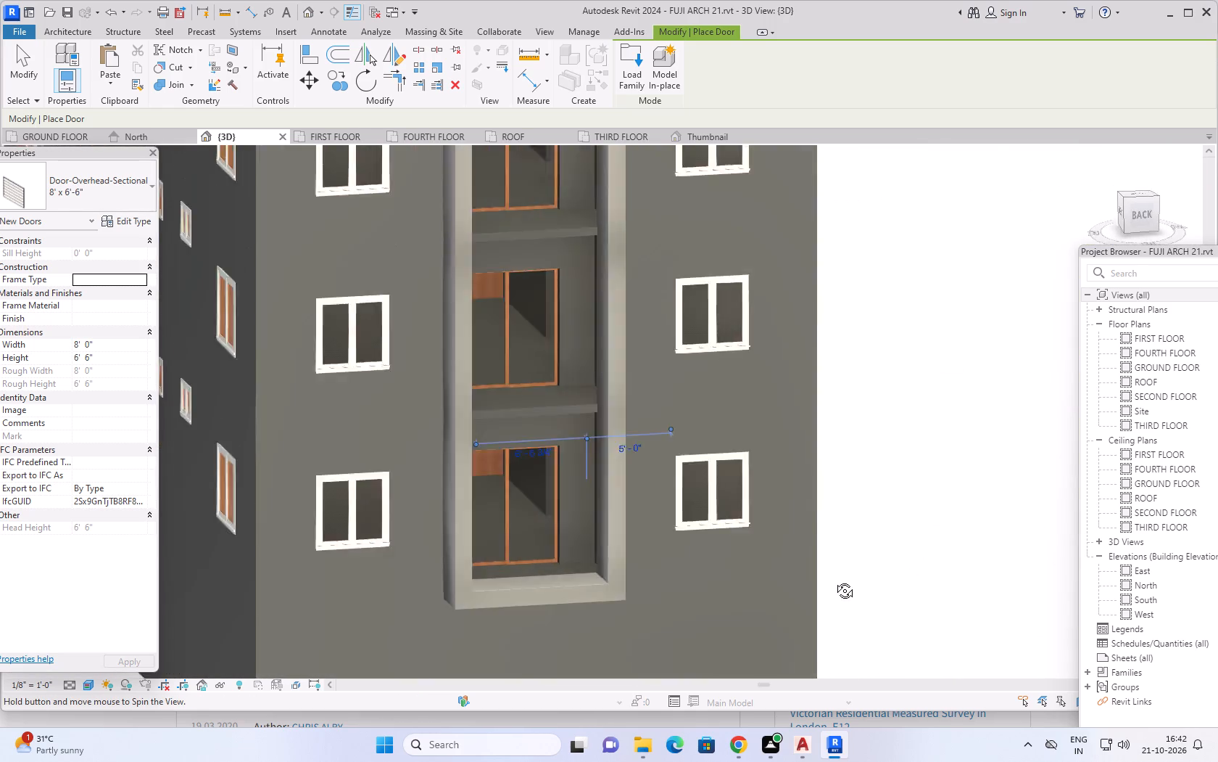
middle_click_drag(834, 580, 356, 525, "shift")
middle_click_drag(388, 584, 381, 491)
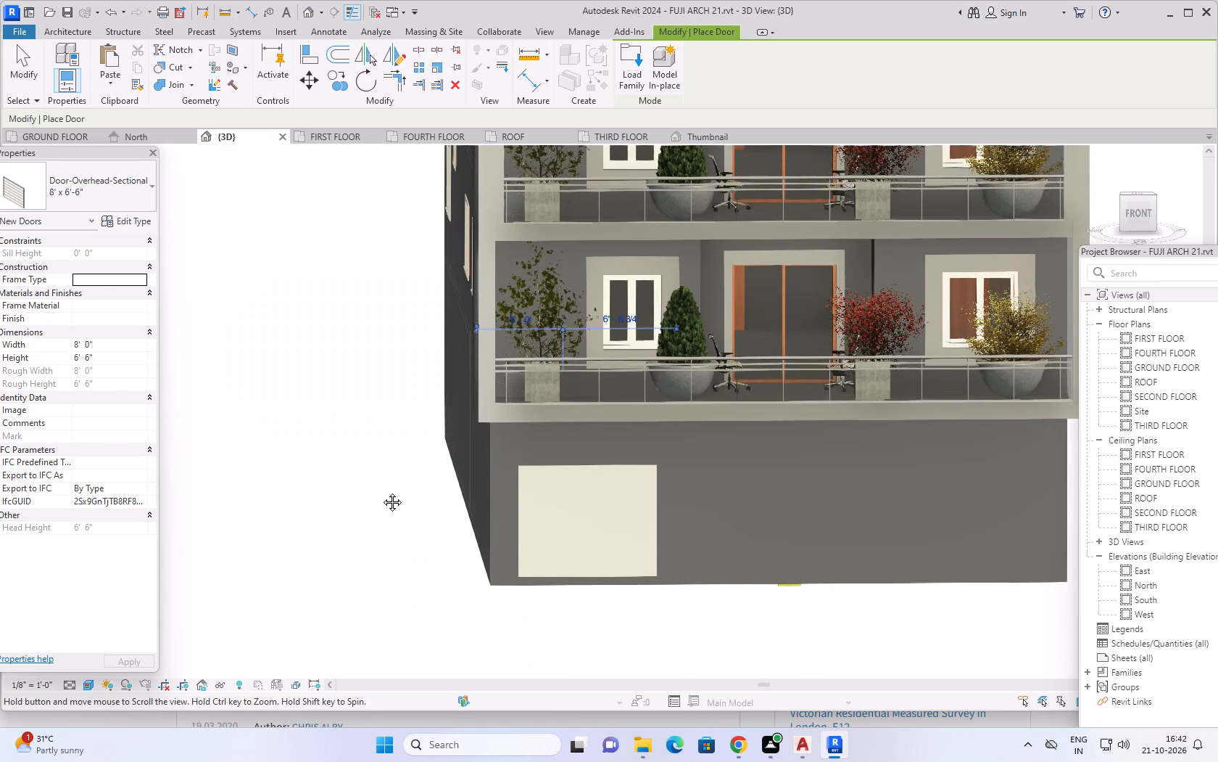
key("Escape")
key("Escape")
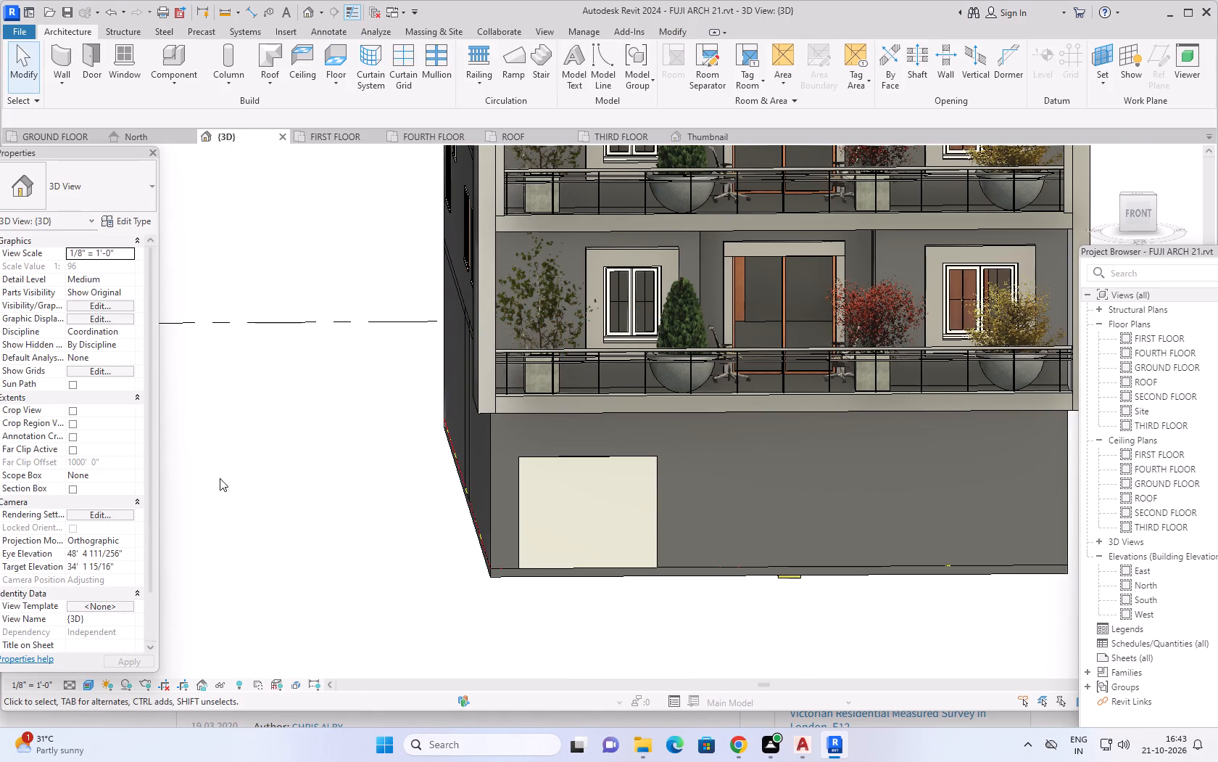
middle_click_drag(568, 627, 603, 478, "shift")
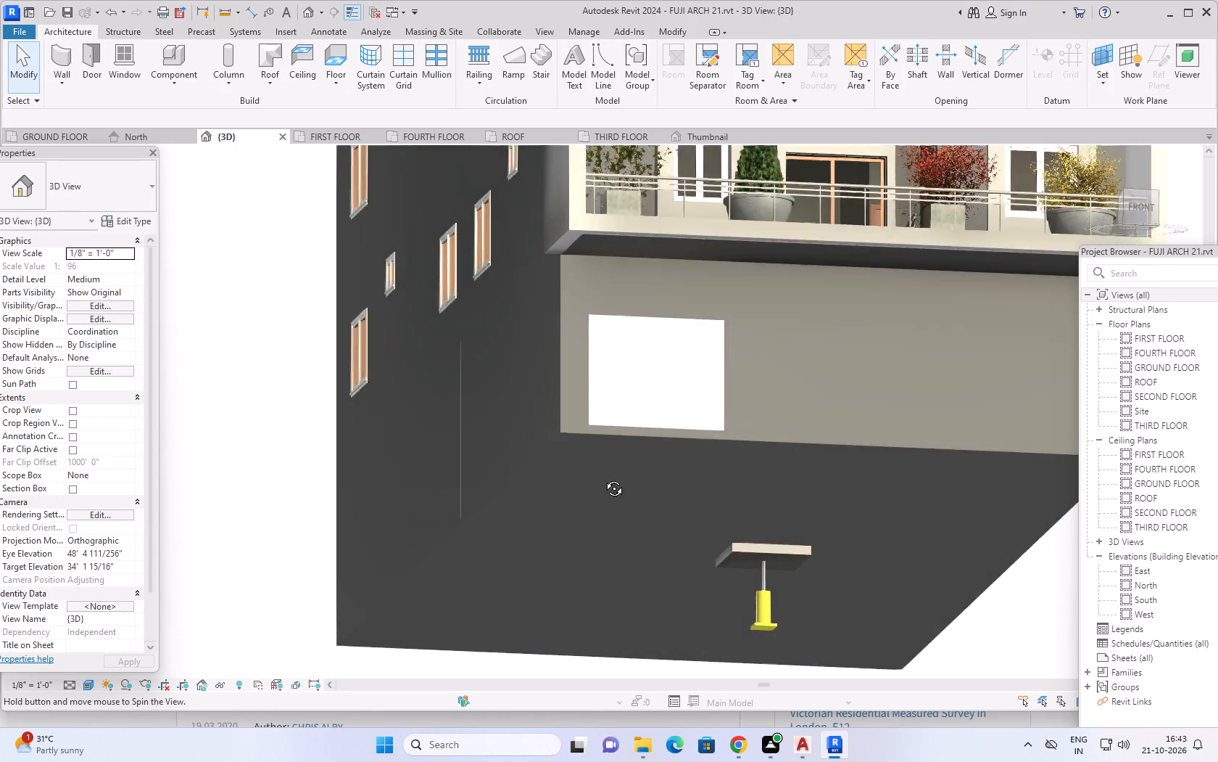
middle_click_drag(603, 478, 729, 527, "shift")
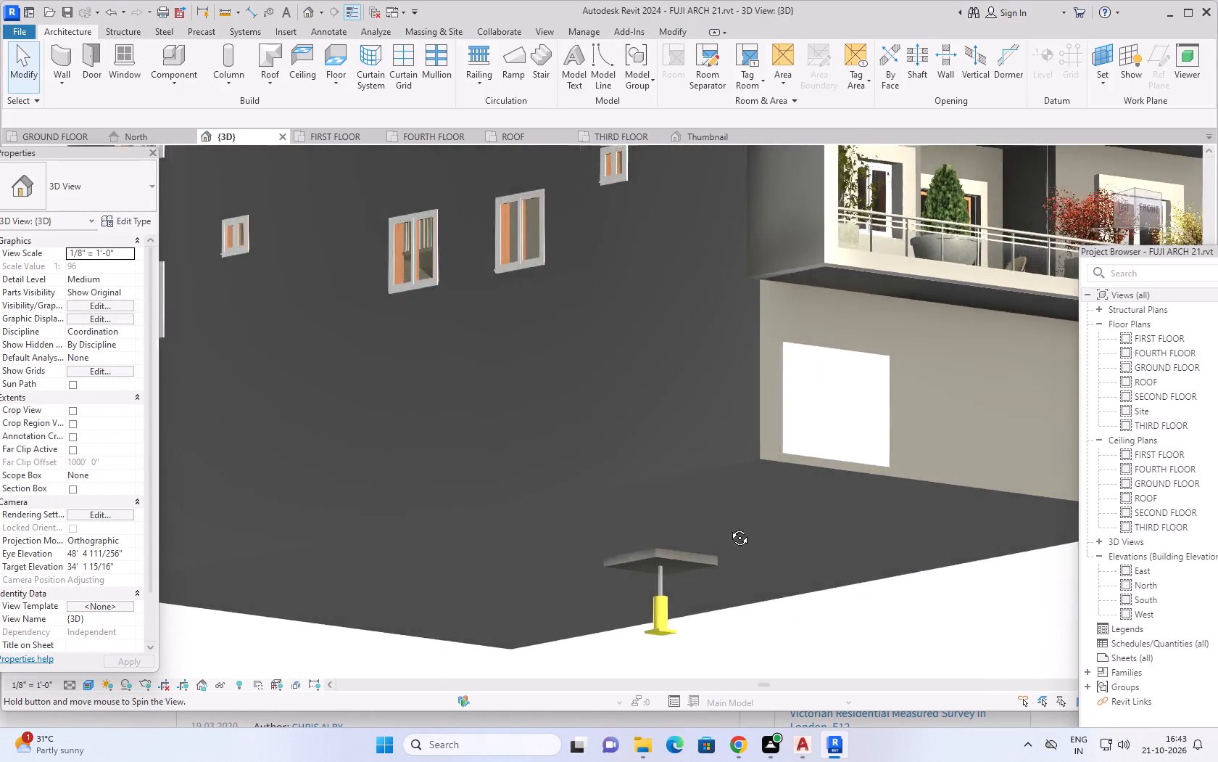
middle_click_drag(729, 527, 856, 653, "shift")
middle_click_drag(721, 541, 761, 626, "shift")
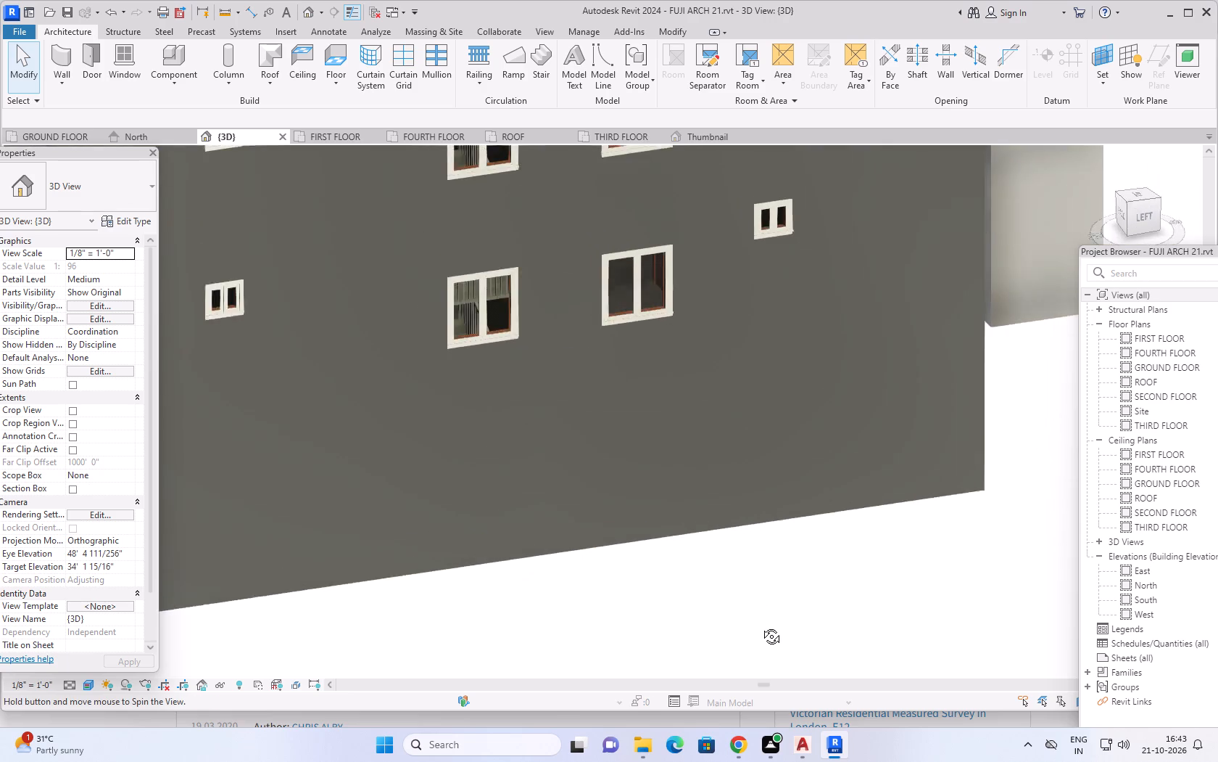
middle_click_drag(761, 626, 719, 667, "shift")
middle_click_drag(816, 616, 648, 624)
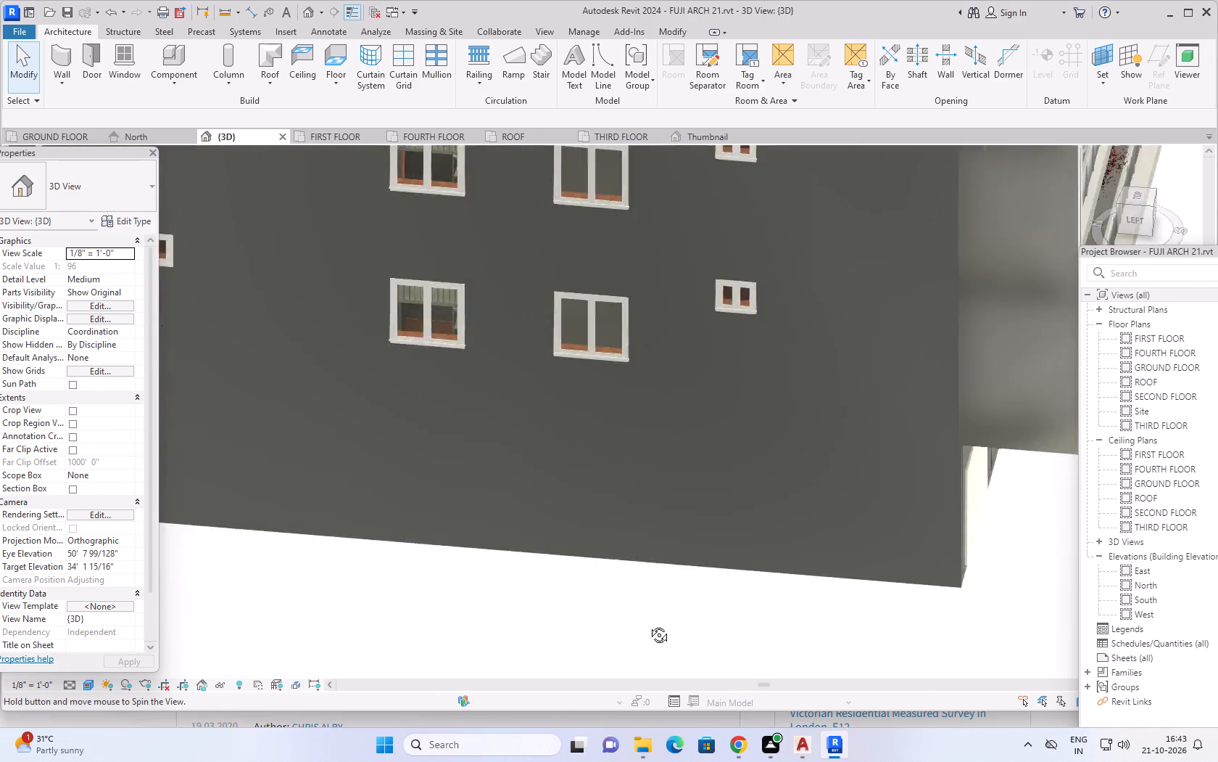
middle_click_drag(648, 624, 521, 419)
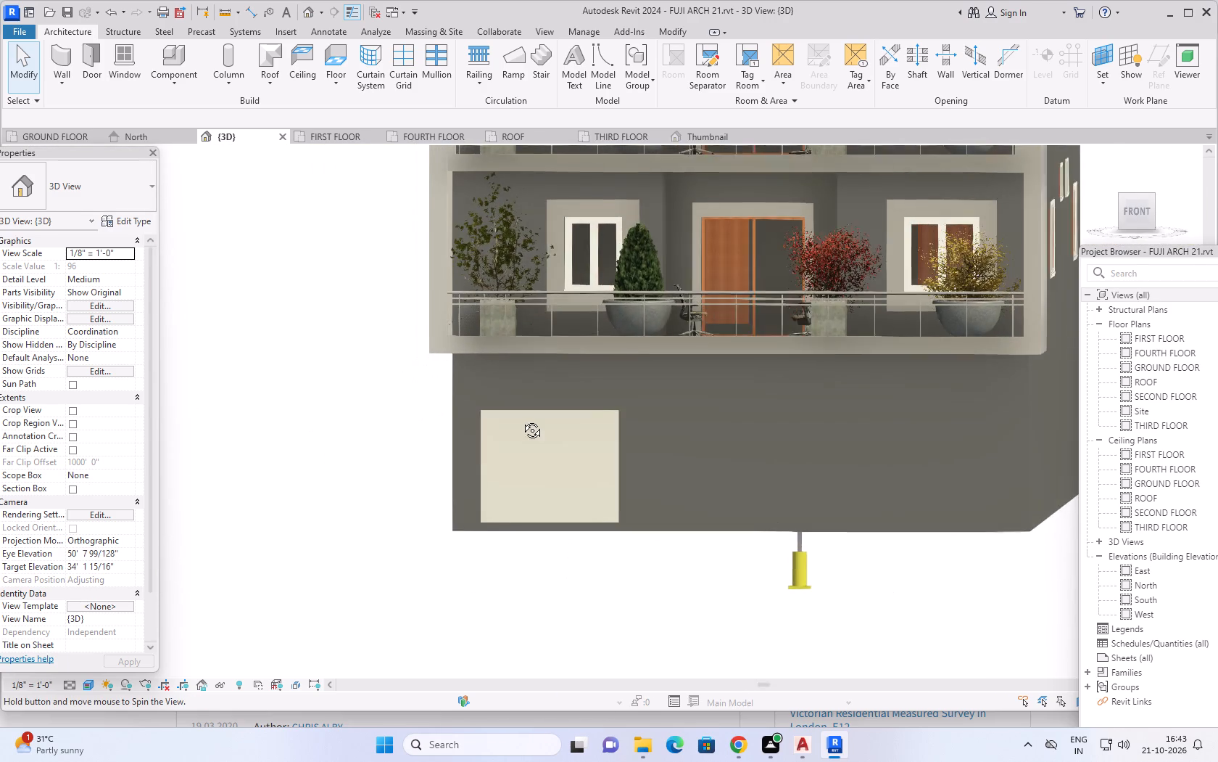
middle_click_drag(521, 419, 523, 419)
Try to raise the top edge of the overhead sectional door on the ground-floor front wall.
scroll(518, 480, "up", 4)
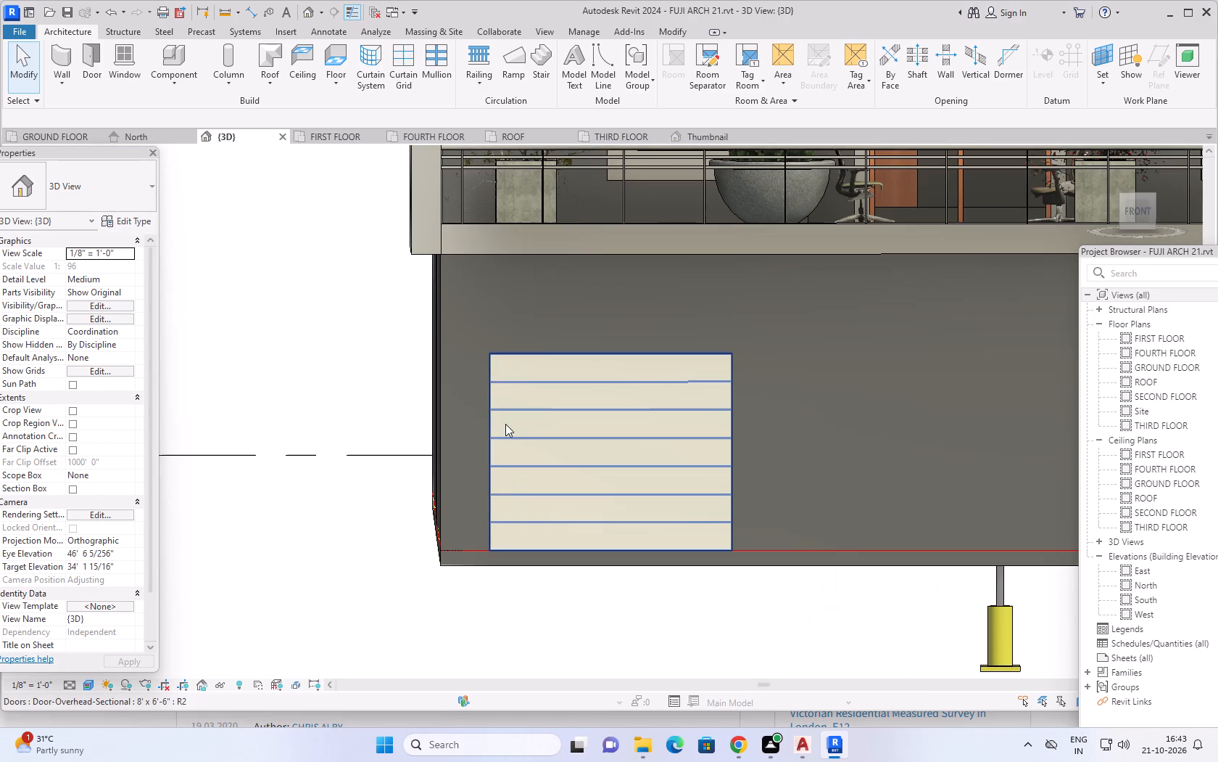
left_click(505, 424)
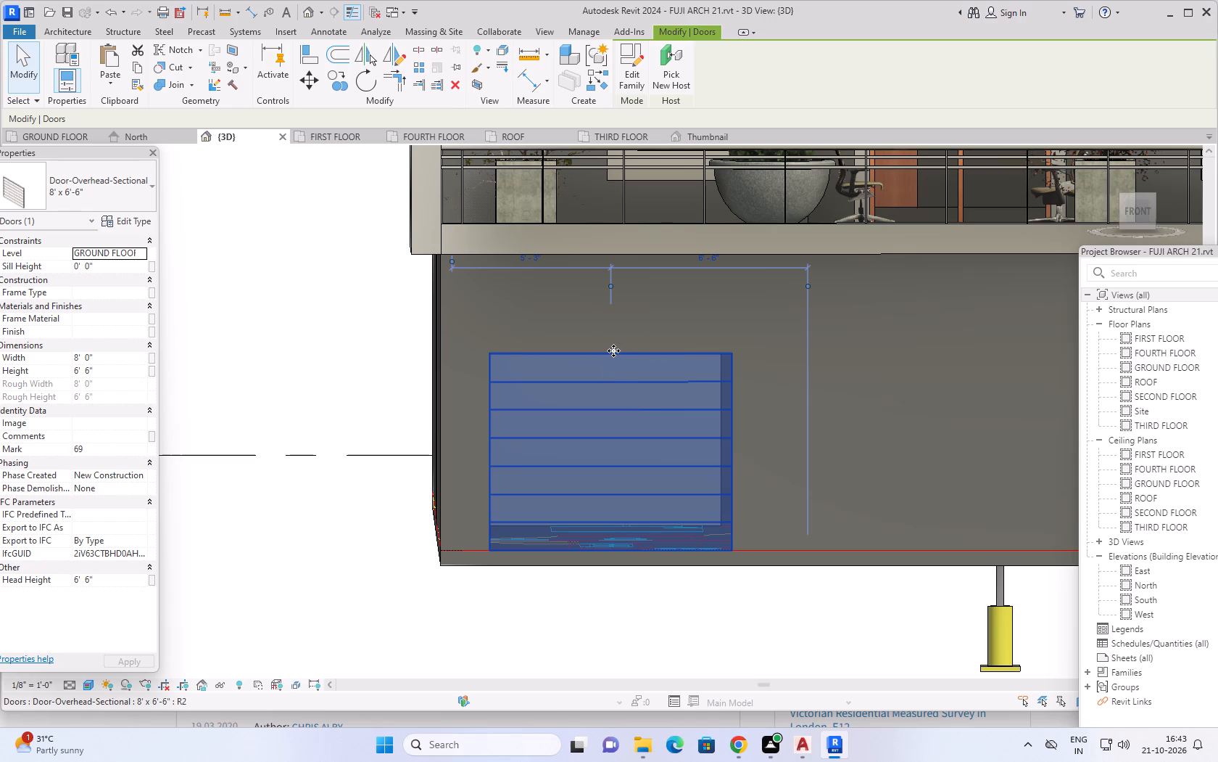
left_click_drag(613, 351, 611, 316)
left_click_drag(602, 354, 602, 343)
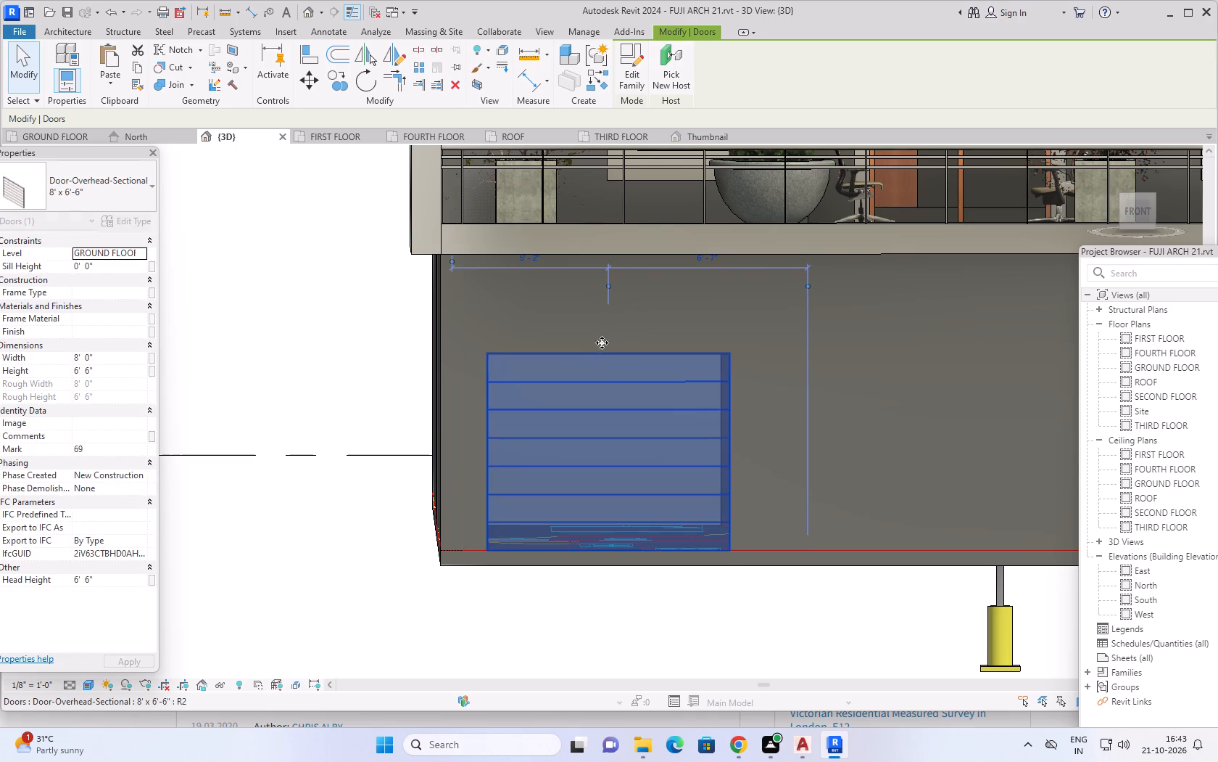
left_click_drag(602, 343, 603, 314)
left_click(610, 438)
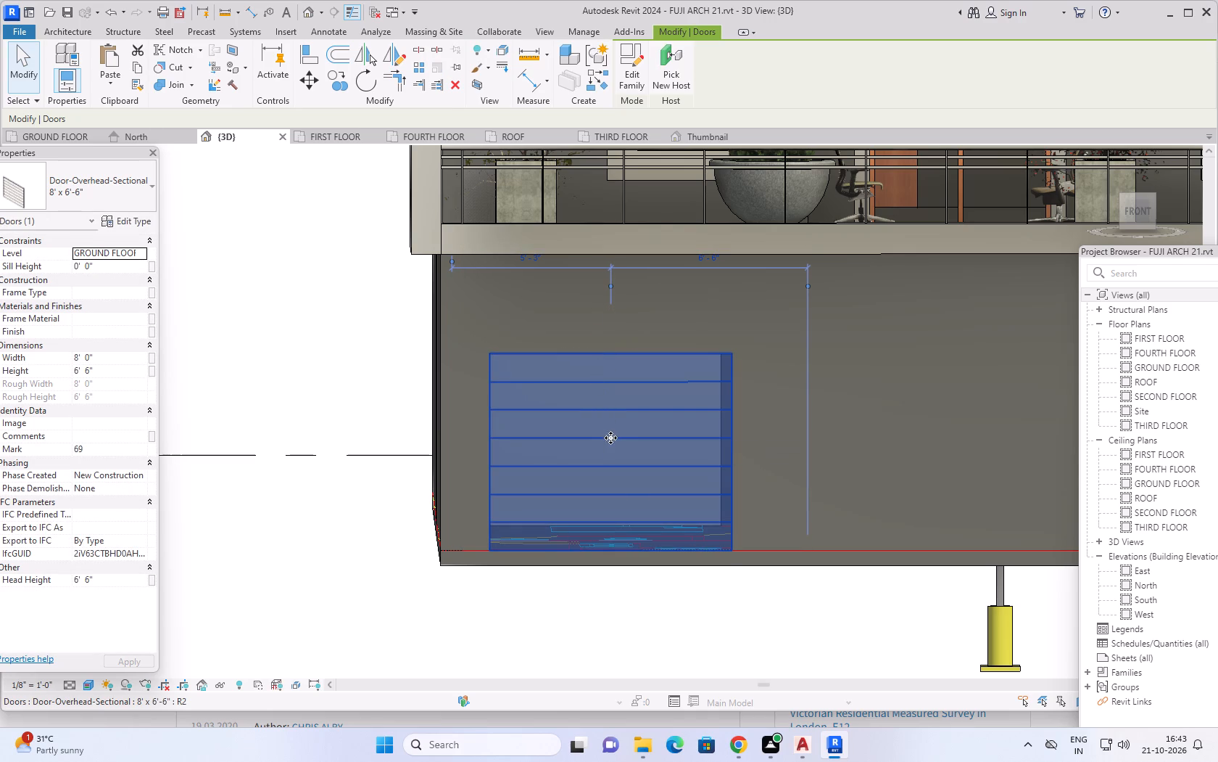
Duplicate the selected overhead sectional door's type, name it 7'X7', and assign it to the door.
left_click(115, 218)
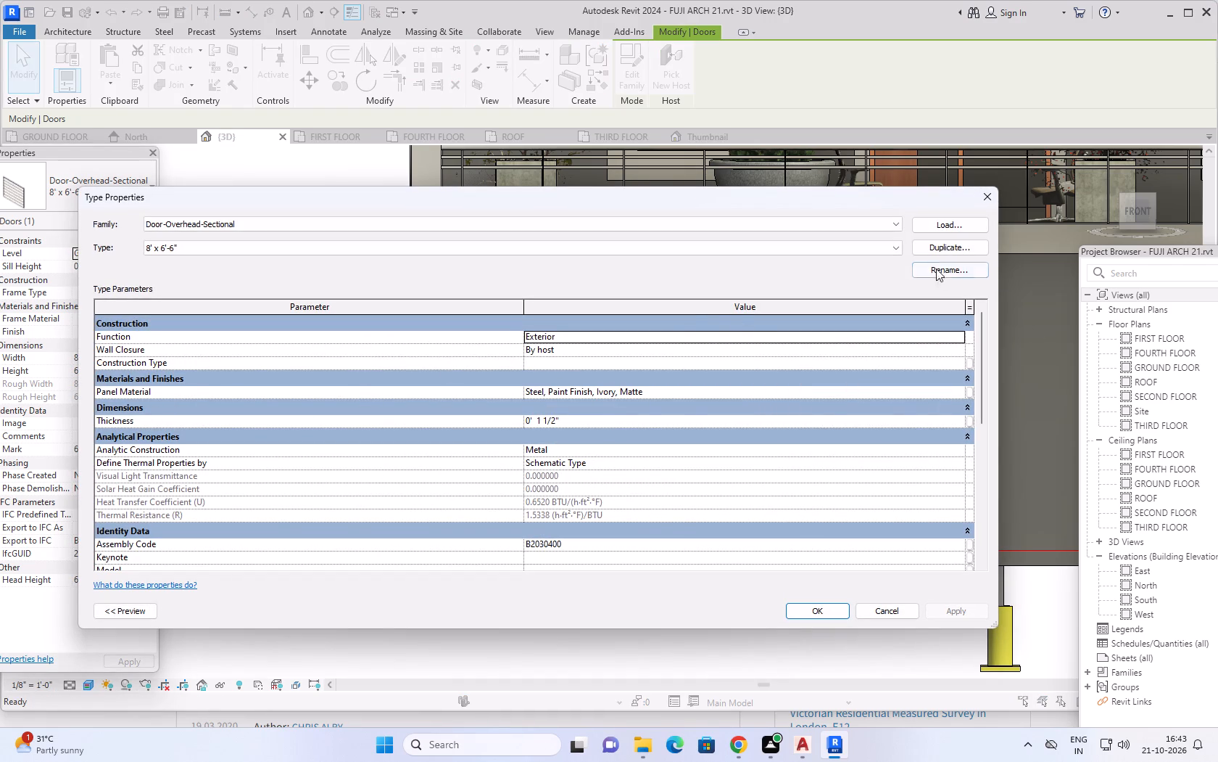
left_click(937, 247)
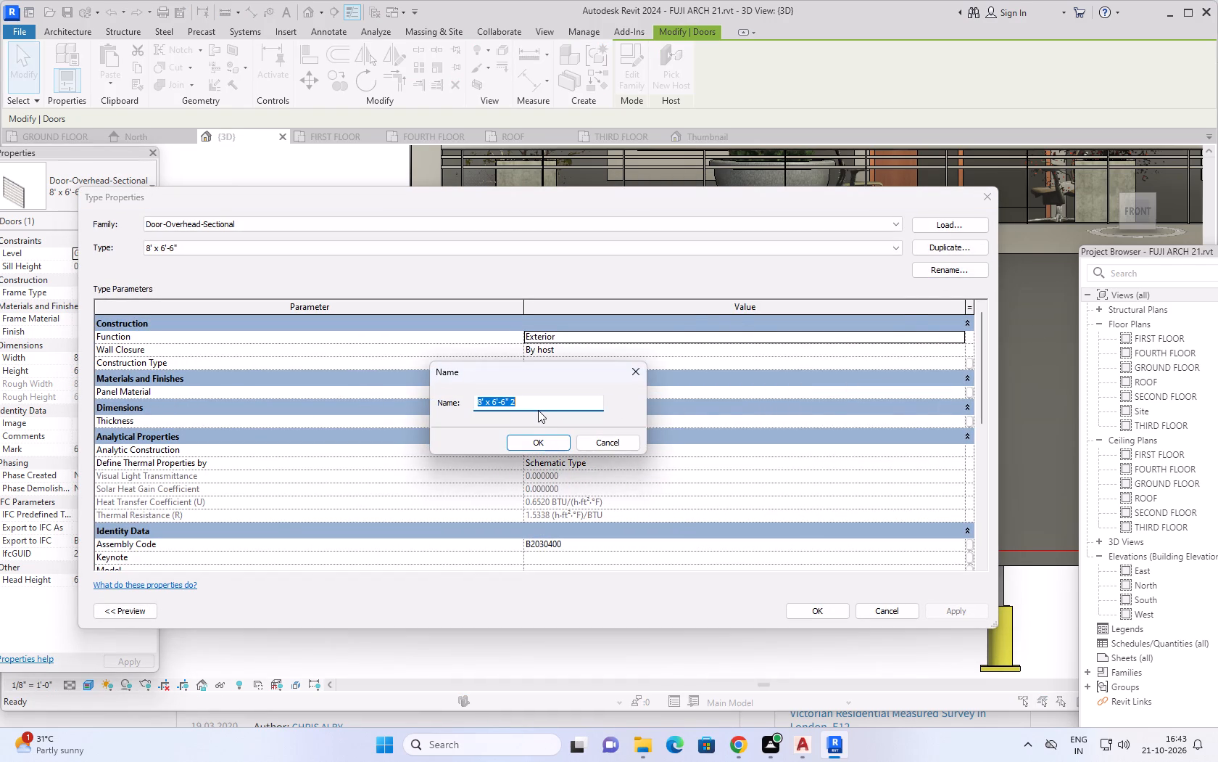
key("7")
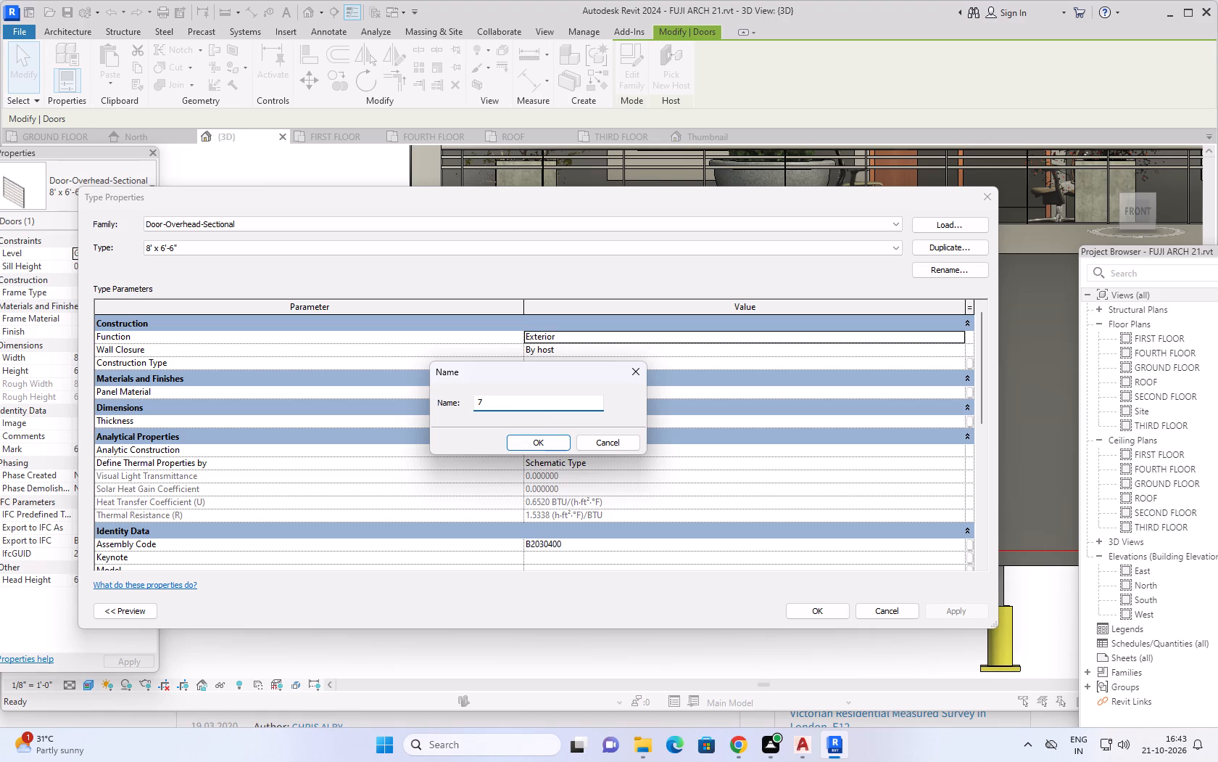
key("apostrophe")
type("X7'")
key("Return")
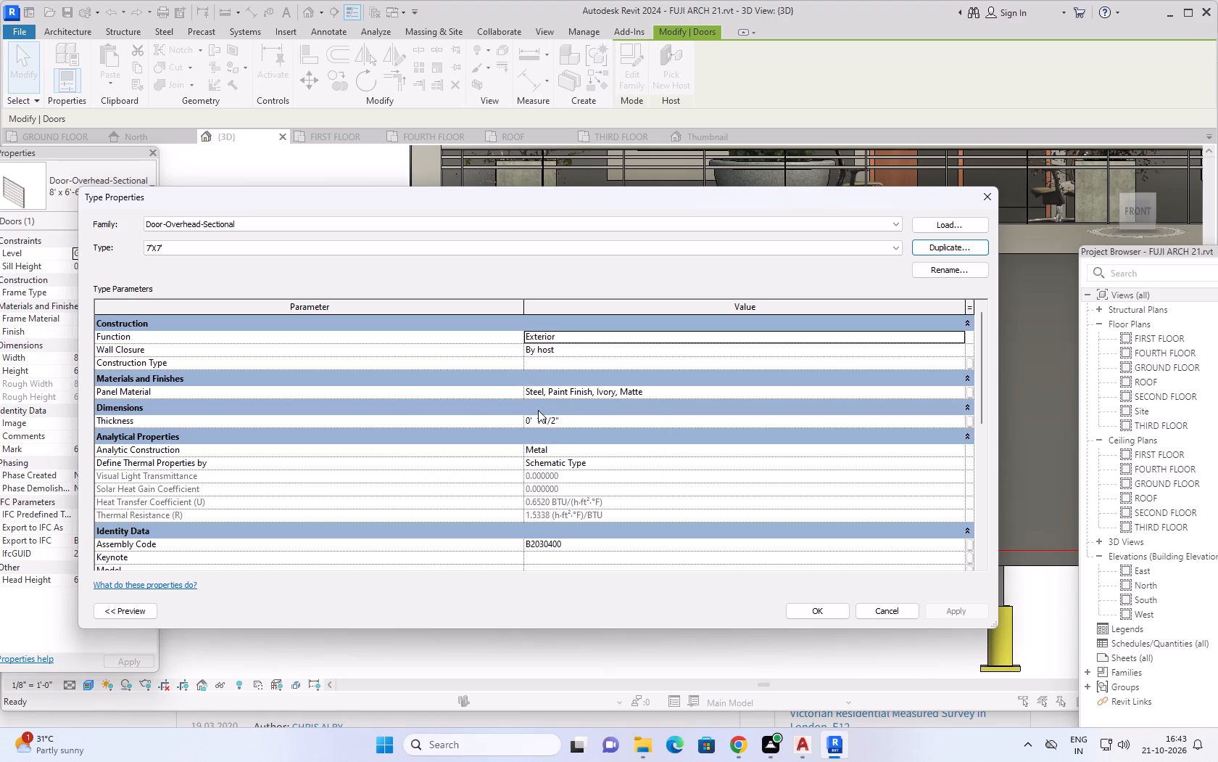
scroll(624, 484, "down", 15)
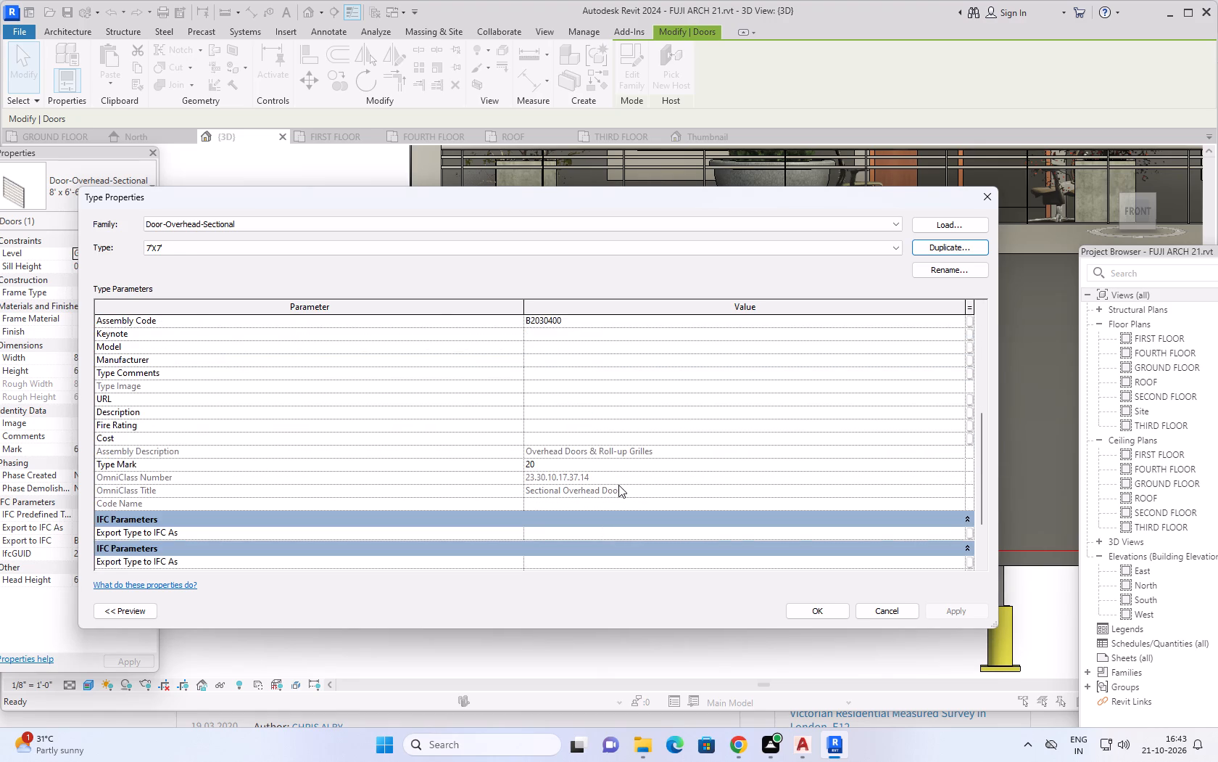
scroll(618, 485, "up", 14)
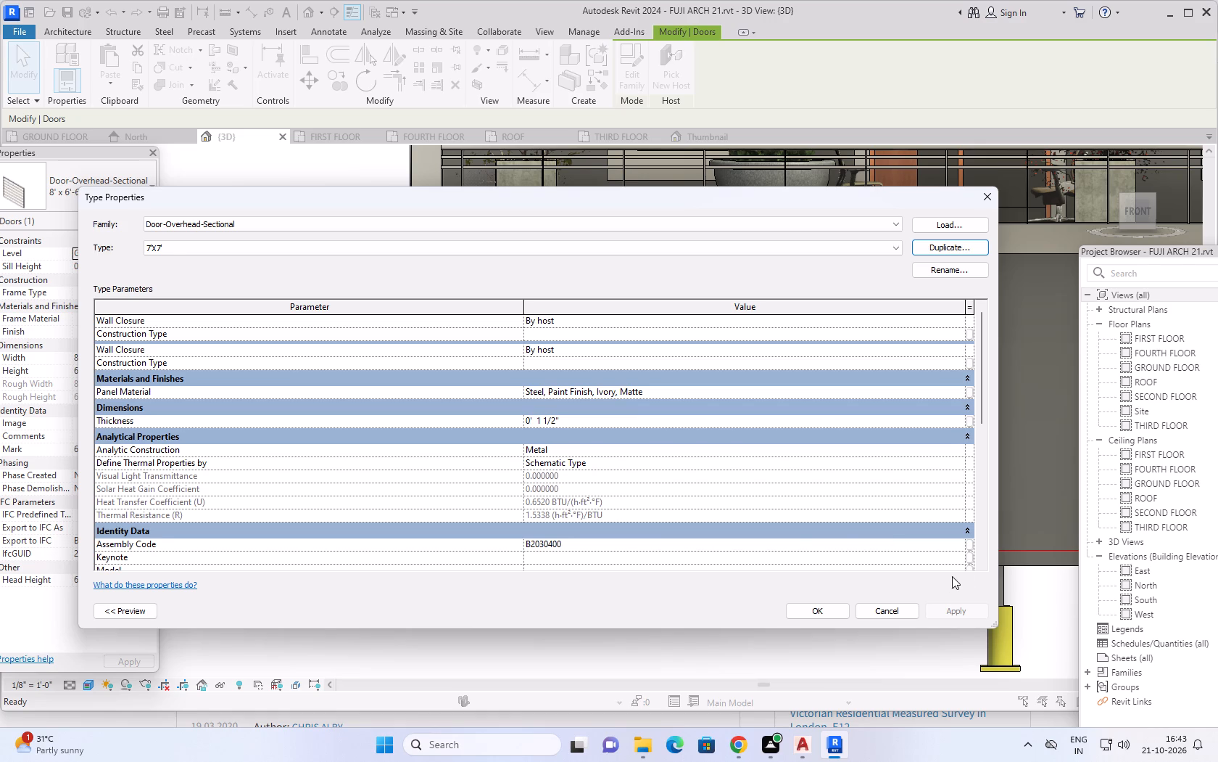
left_click(806, 613)
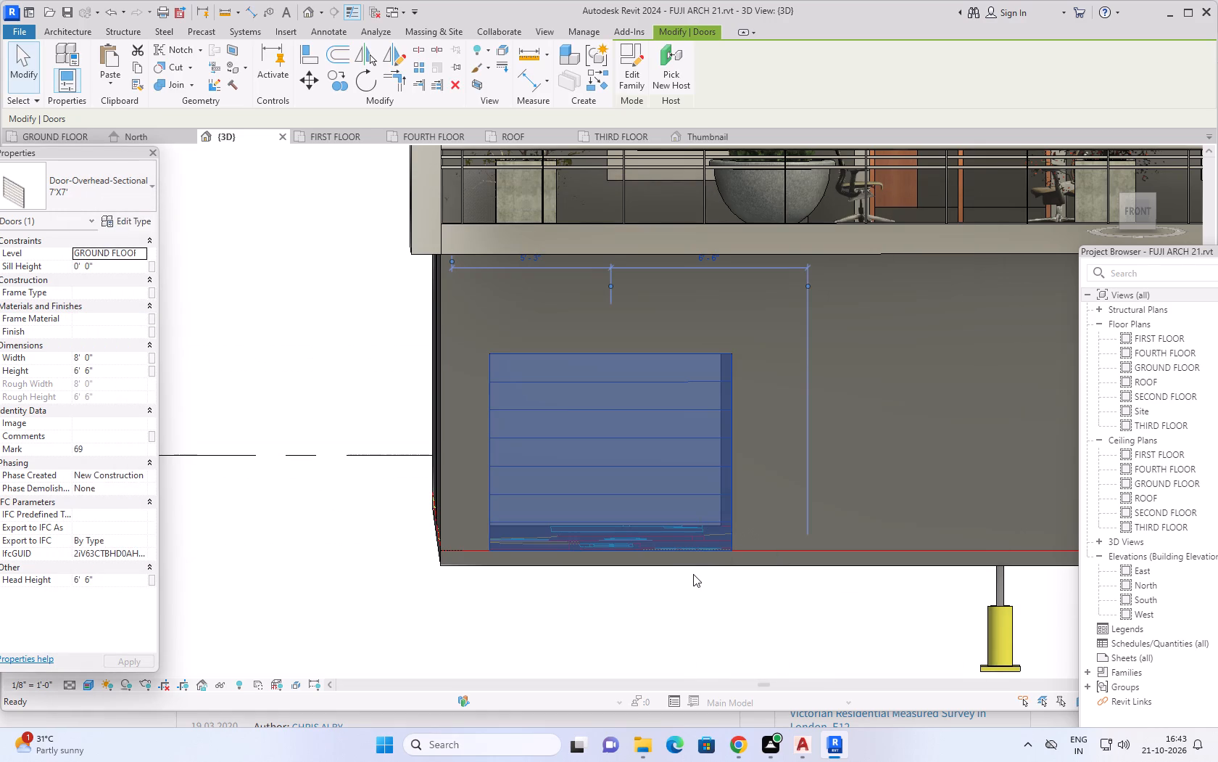
left_click(130, 659)
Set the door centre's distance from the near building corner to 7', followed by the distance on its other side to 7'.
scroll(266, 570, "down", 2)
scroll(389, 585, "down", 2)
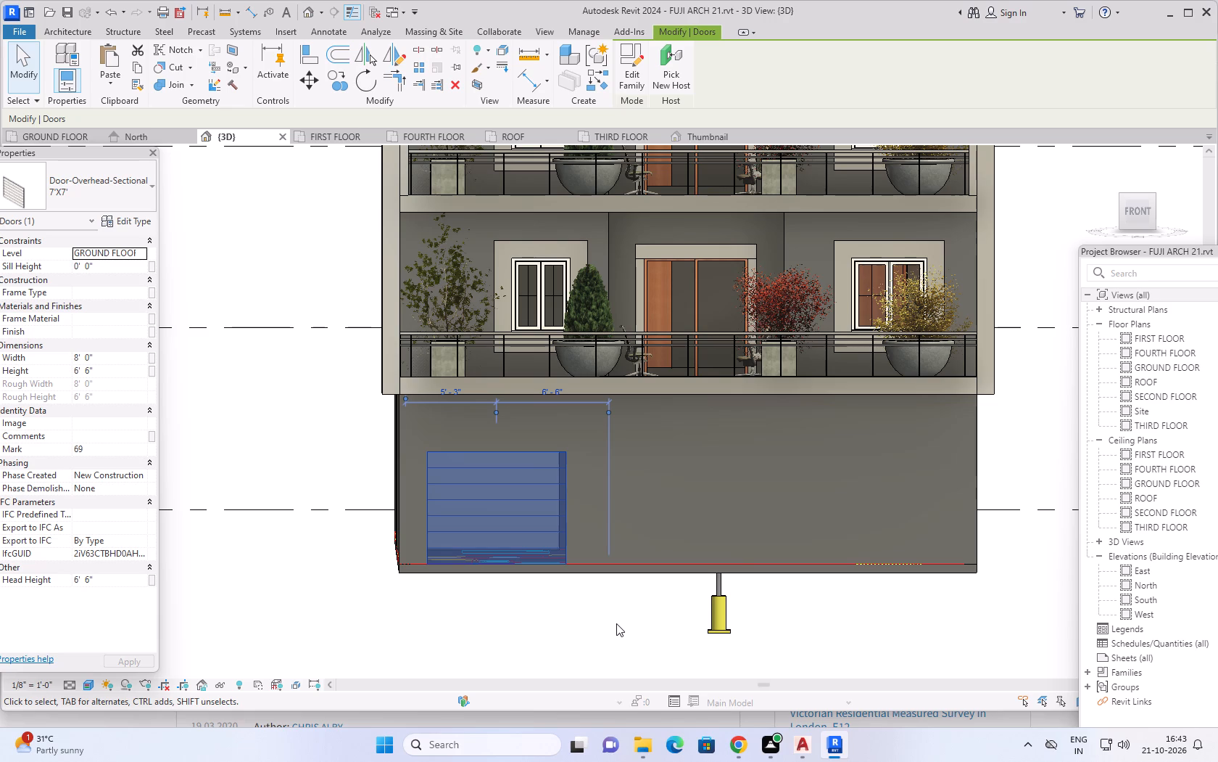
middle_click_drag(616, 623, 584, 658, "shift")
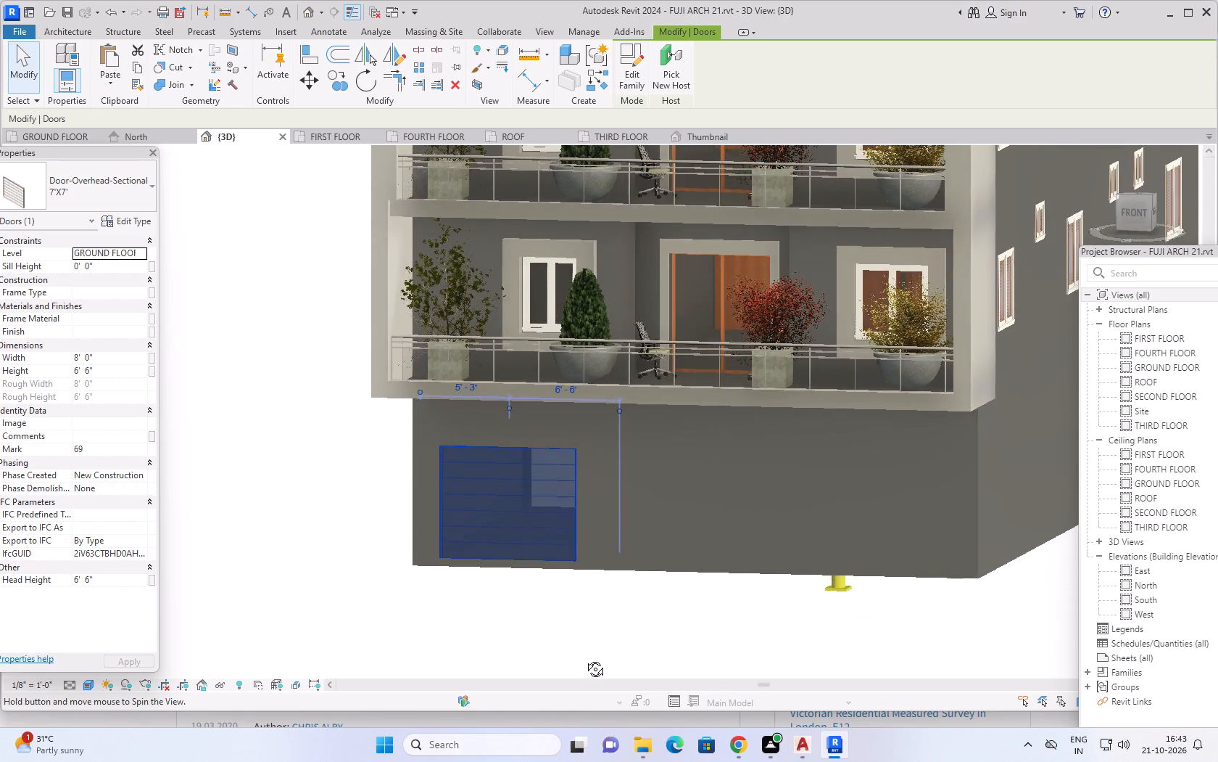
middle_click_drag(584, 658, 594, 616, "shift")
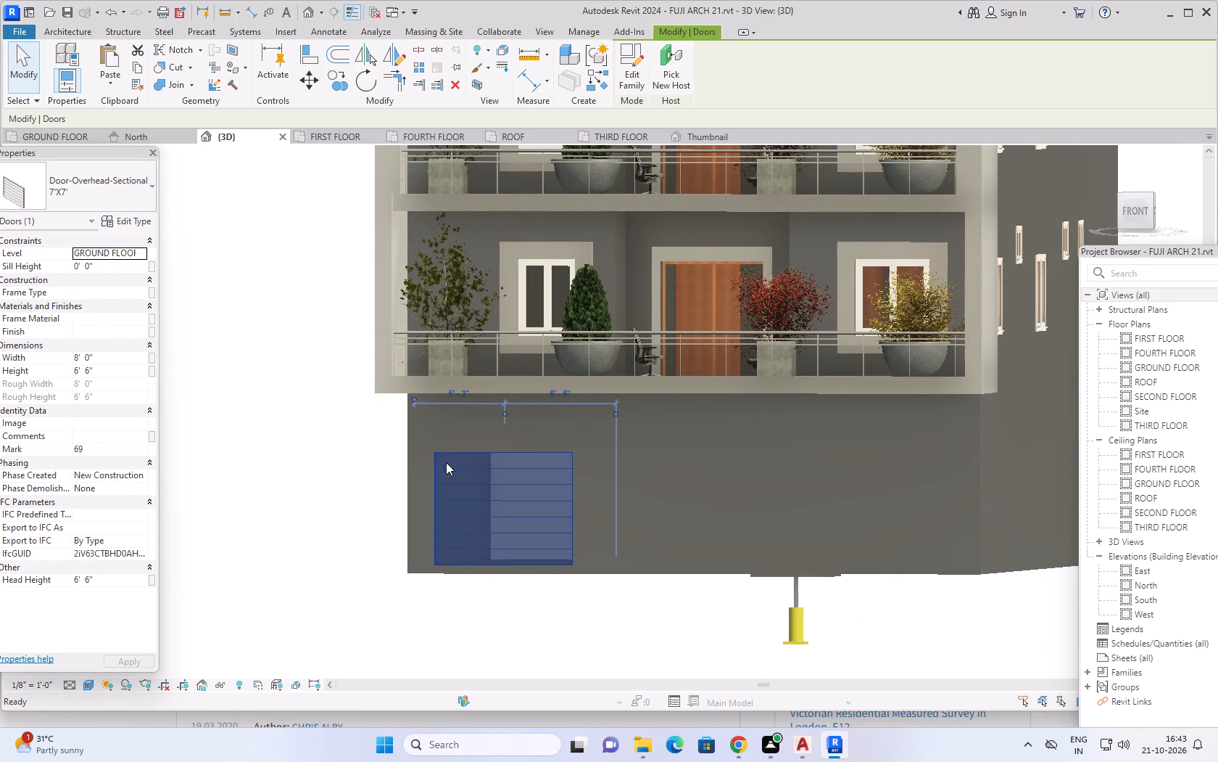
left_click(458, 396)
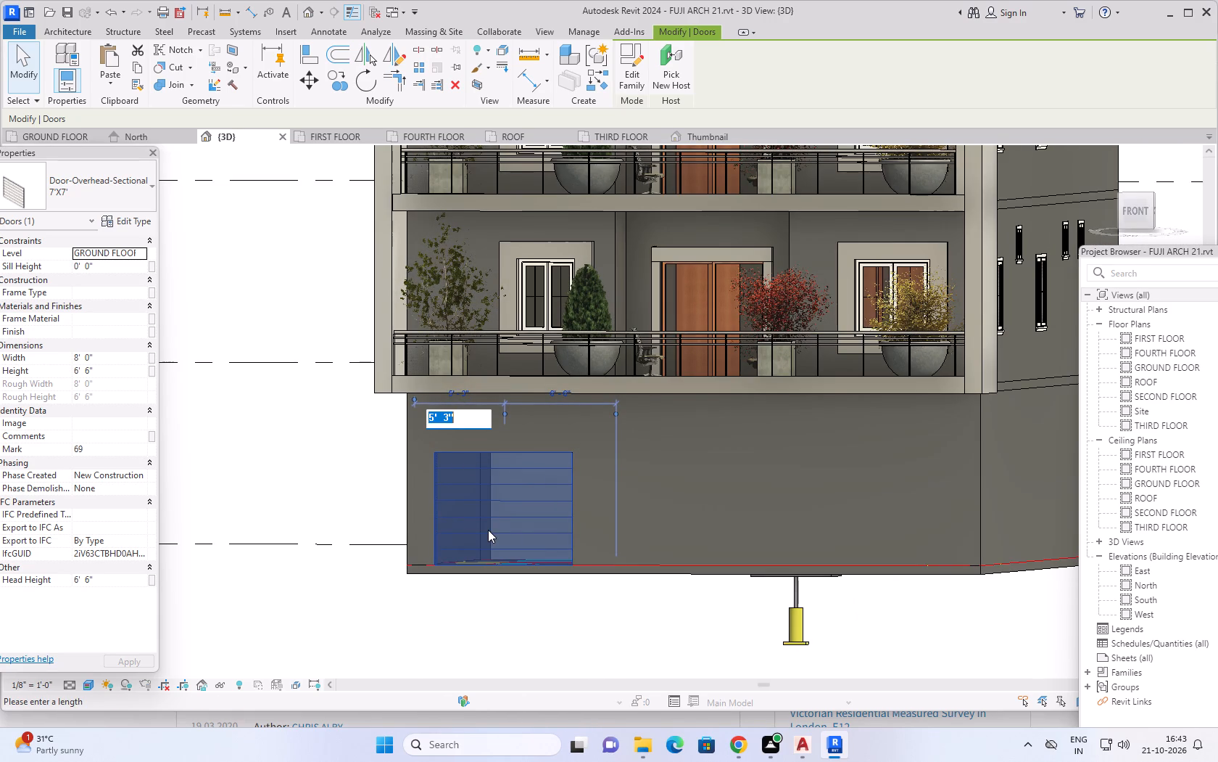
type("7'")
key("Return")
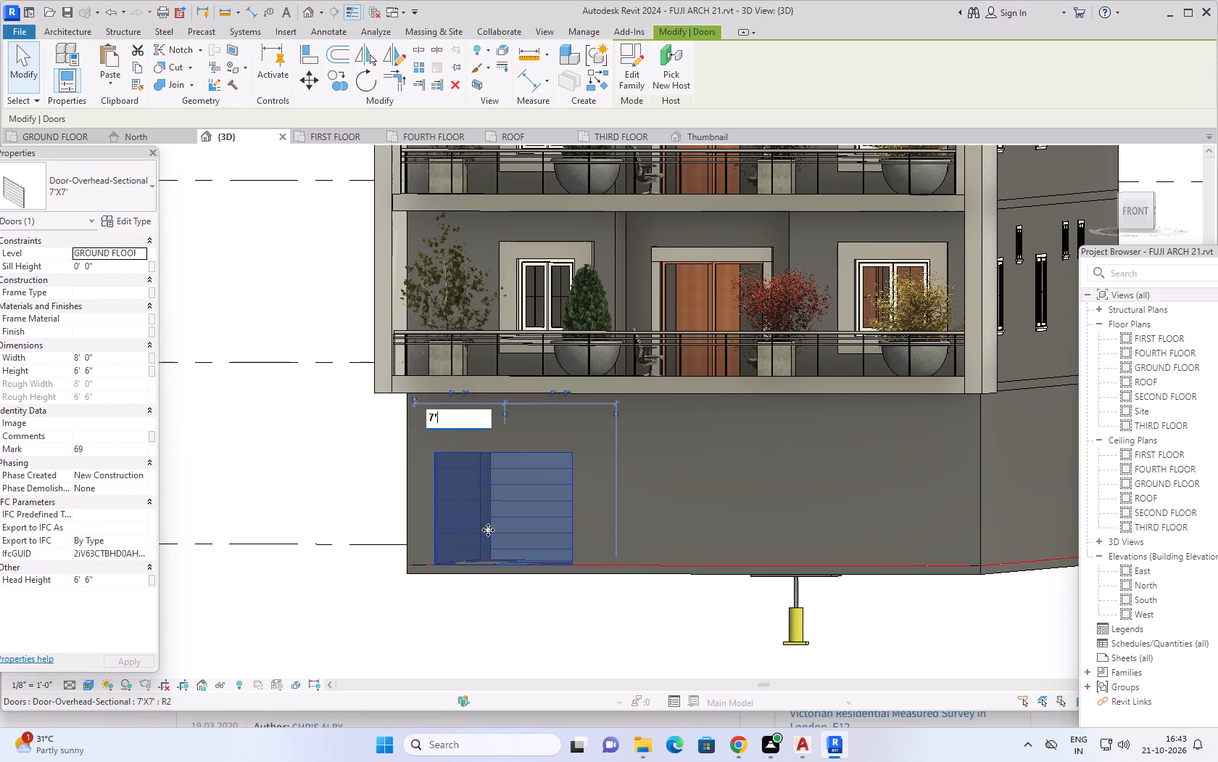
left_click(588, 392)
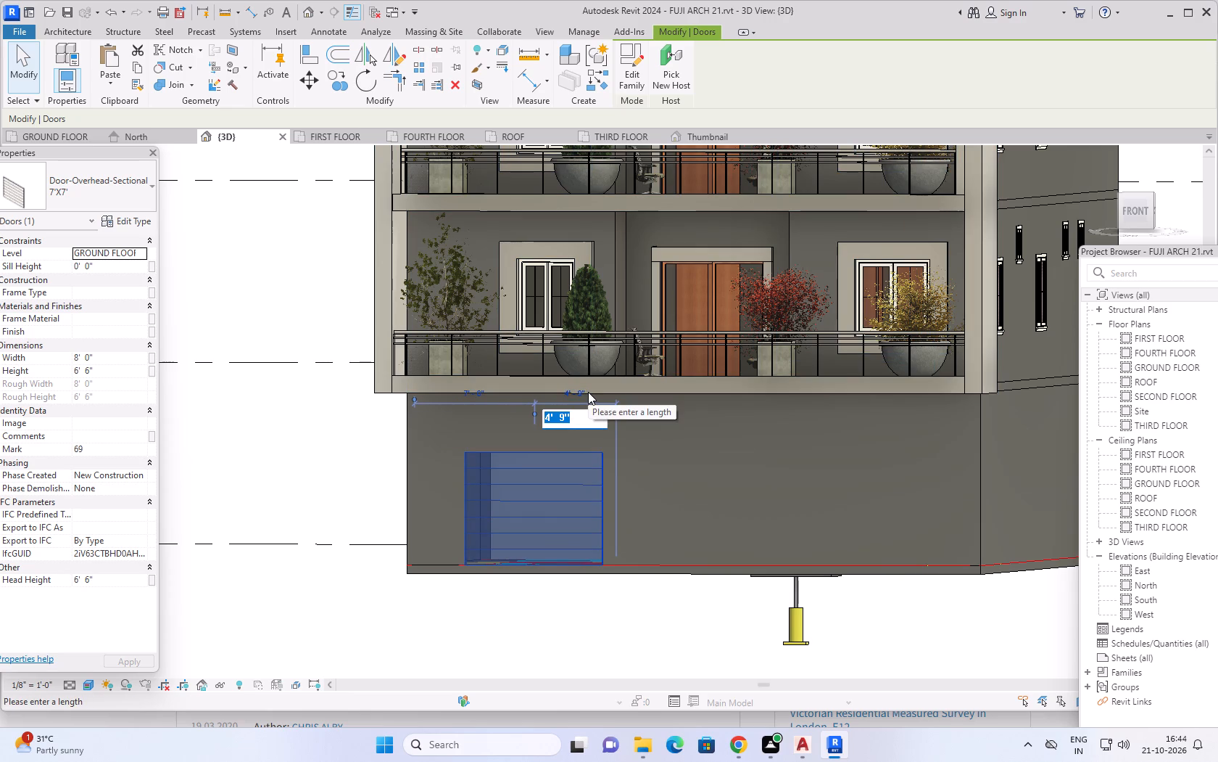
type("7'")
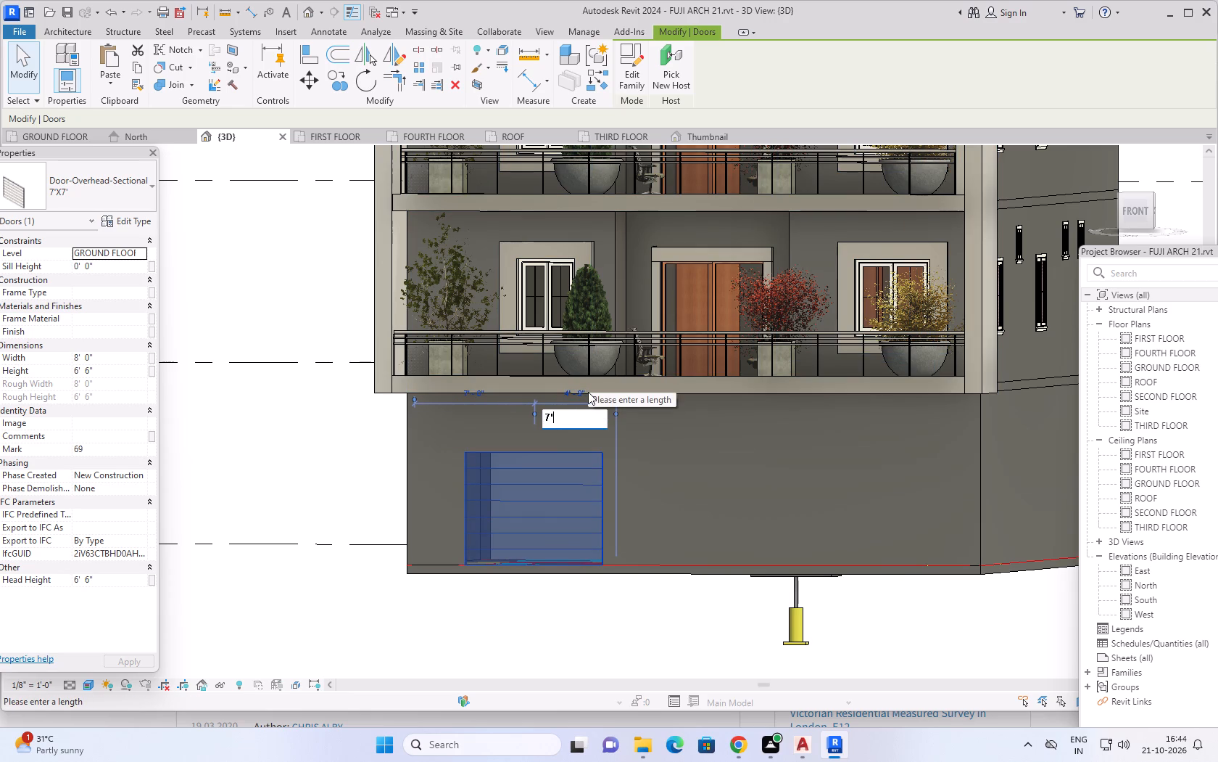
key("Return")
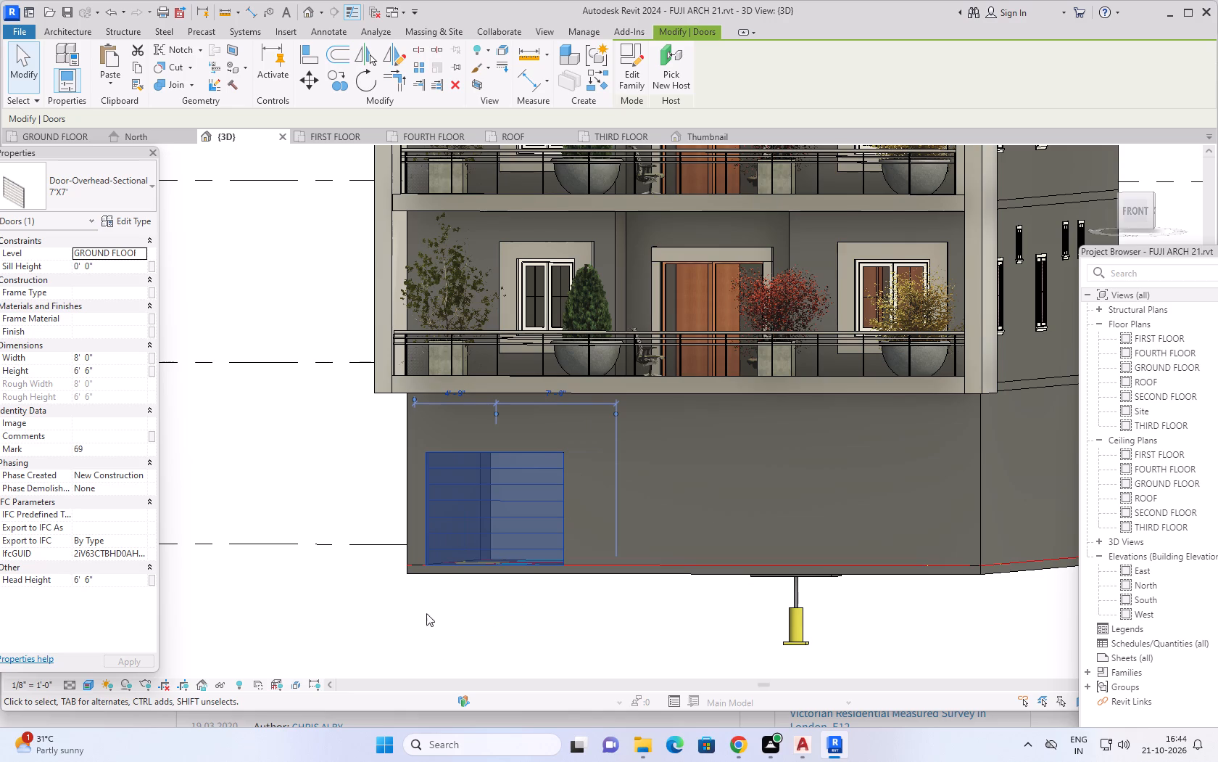
Examine the repositioned overhead sectional door and front wall from the front, the side and above in the 3D view.
middle_click_drag(447, 612, 484, 631, "shift")
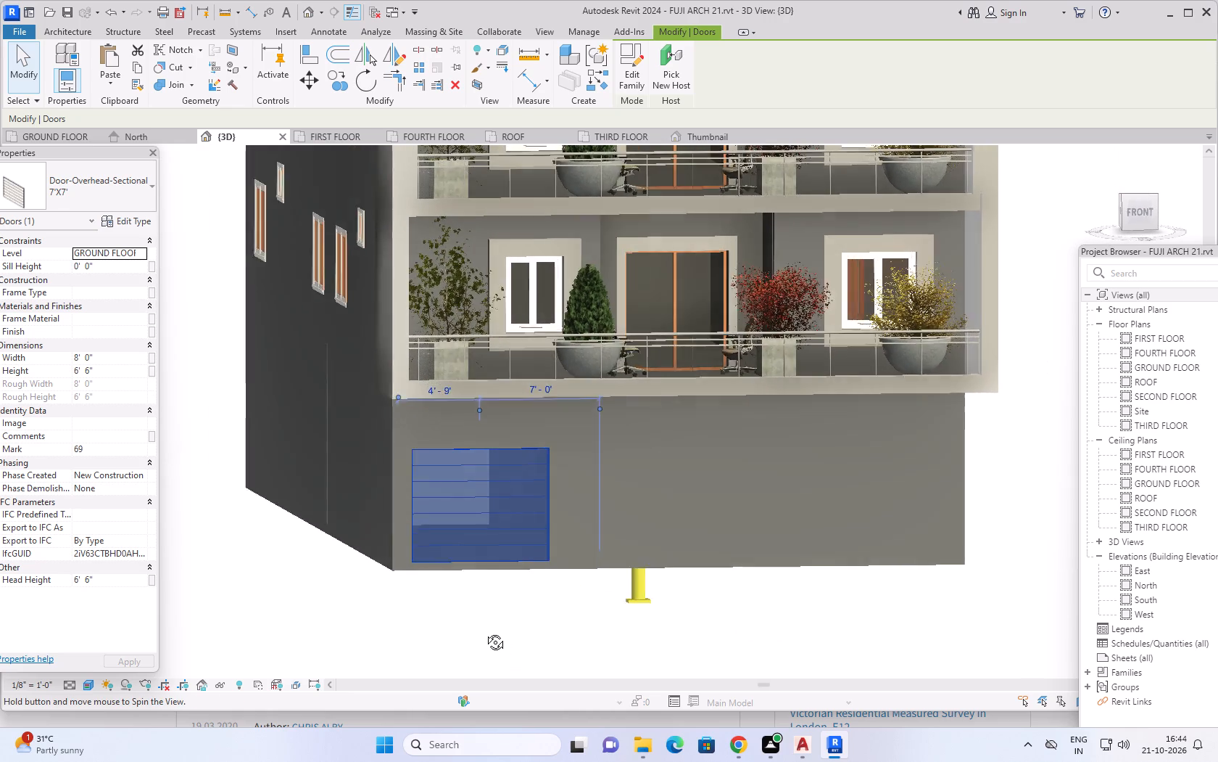
middle_click_drag(484, 631, 481, 628, "shift")
left_click(480, 621)
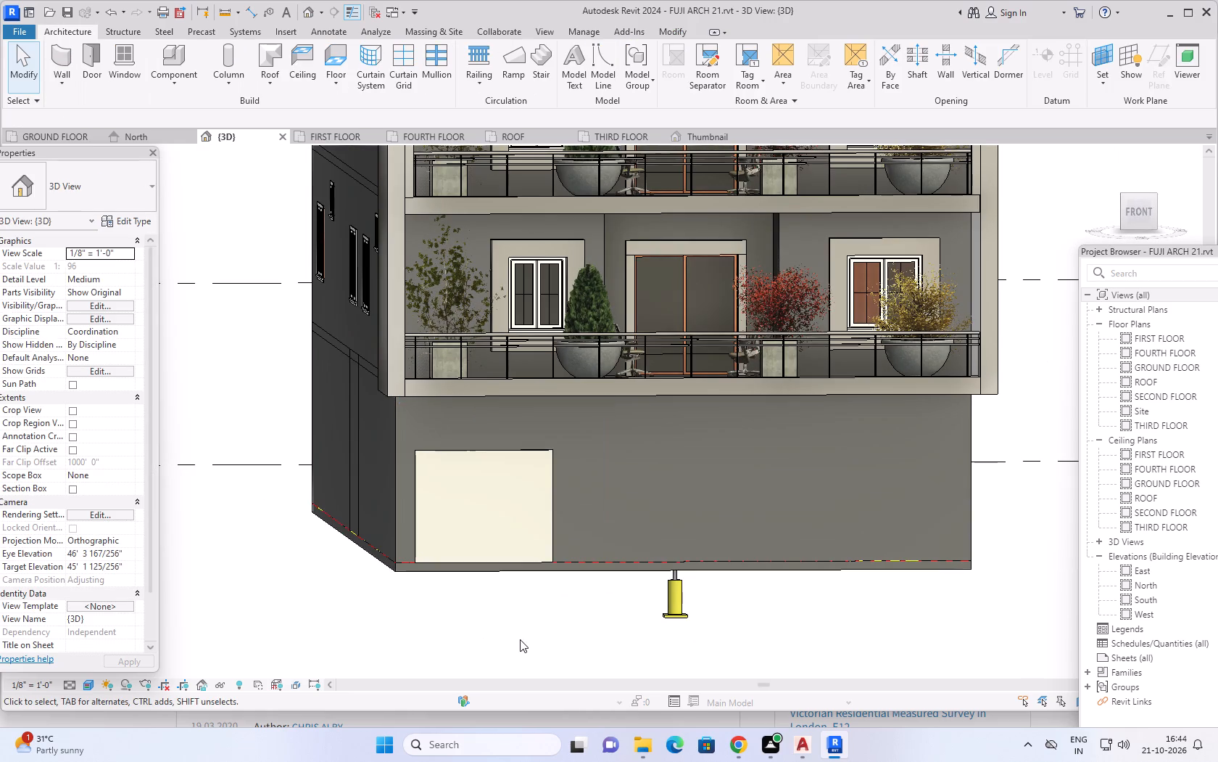
middle_click_drag(529, 629, 514, 635)
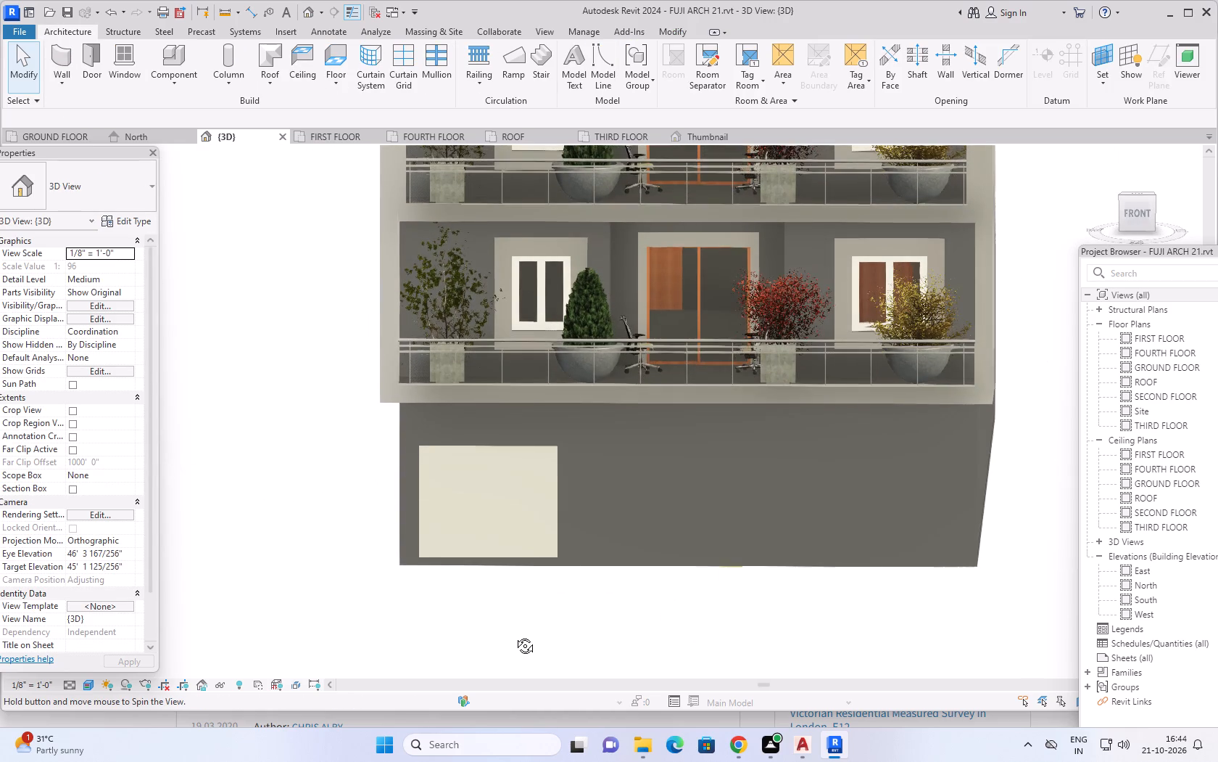
middle_click_drag(514, 635, 803, 607)
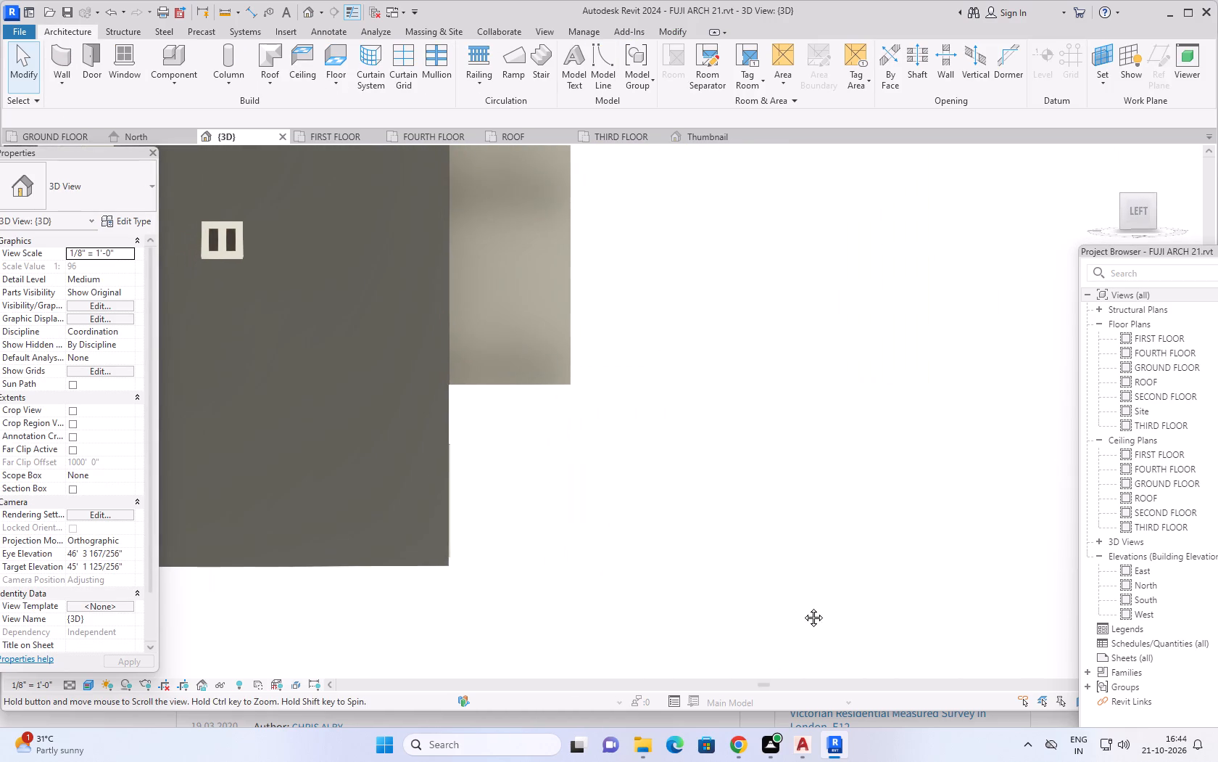
middle_click_drag(803, 607, 637, 651)
middle_click_drag(659, 557, 896, 493)
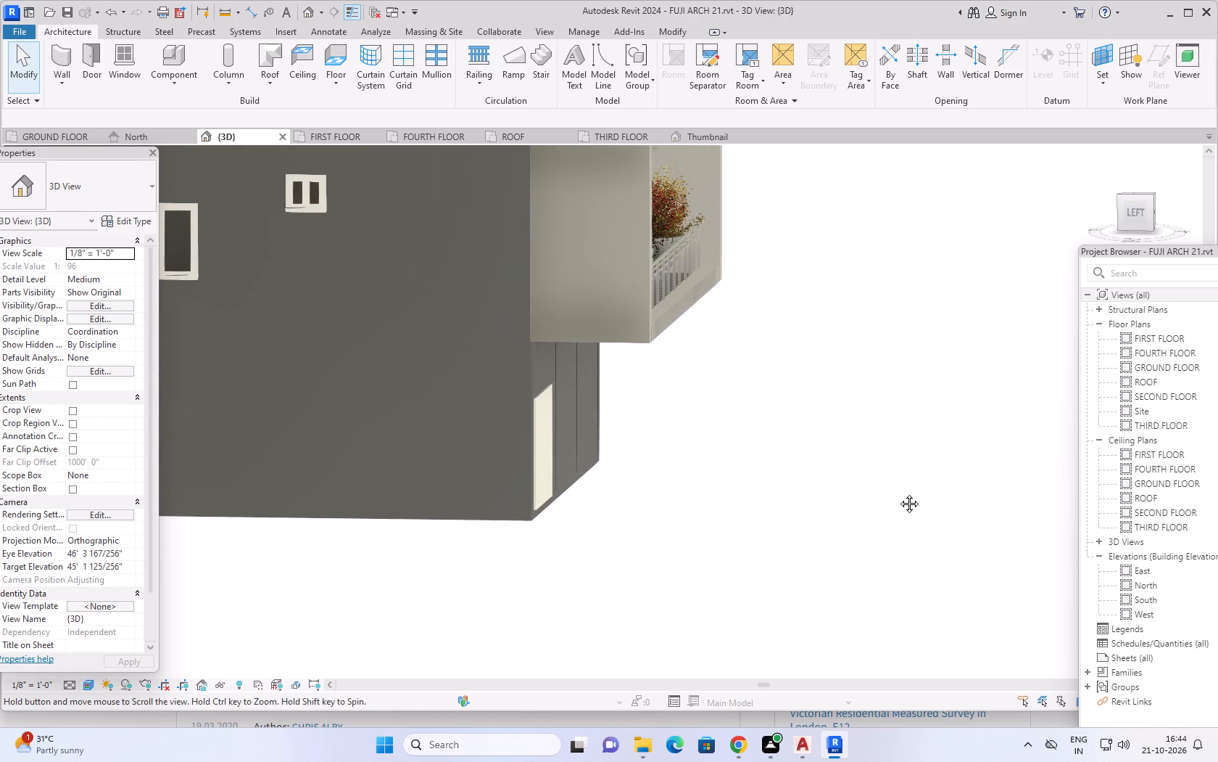
middle_click_drag(876, 542, 605, 588, "shift")
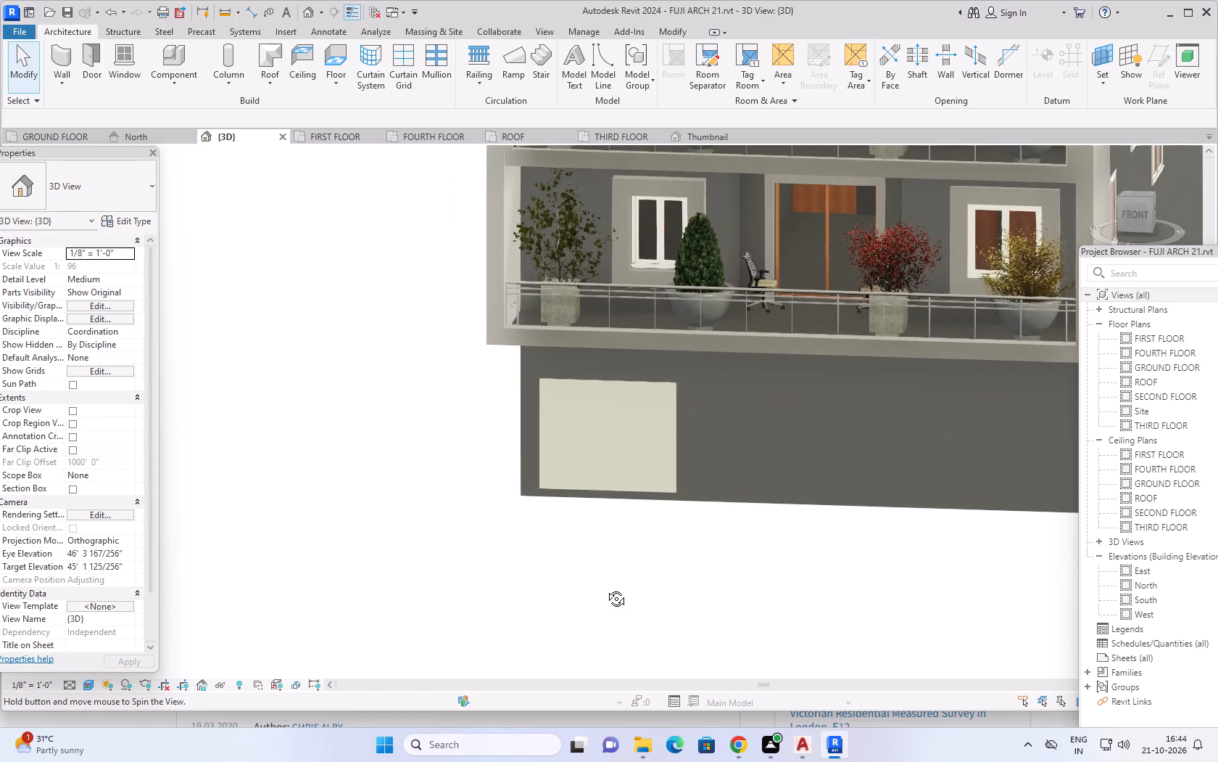
middle_click_drag(605, 588, 603, 635, "shift")
middle_click_drag(612, 575, 625, 652)
middle_click_drag(673, 589, 708, 535)
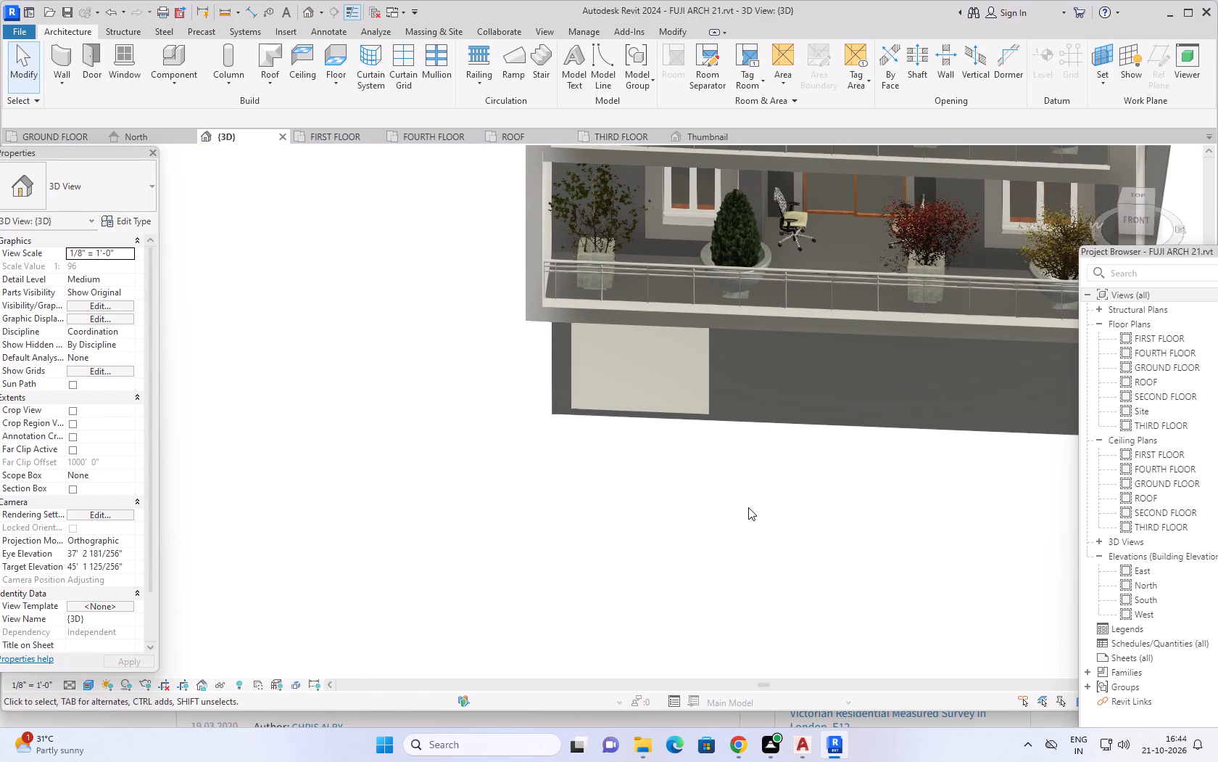
middle_click_drag(748, 507, 787, 438)
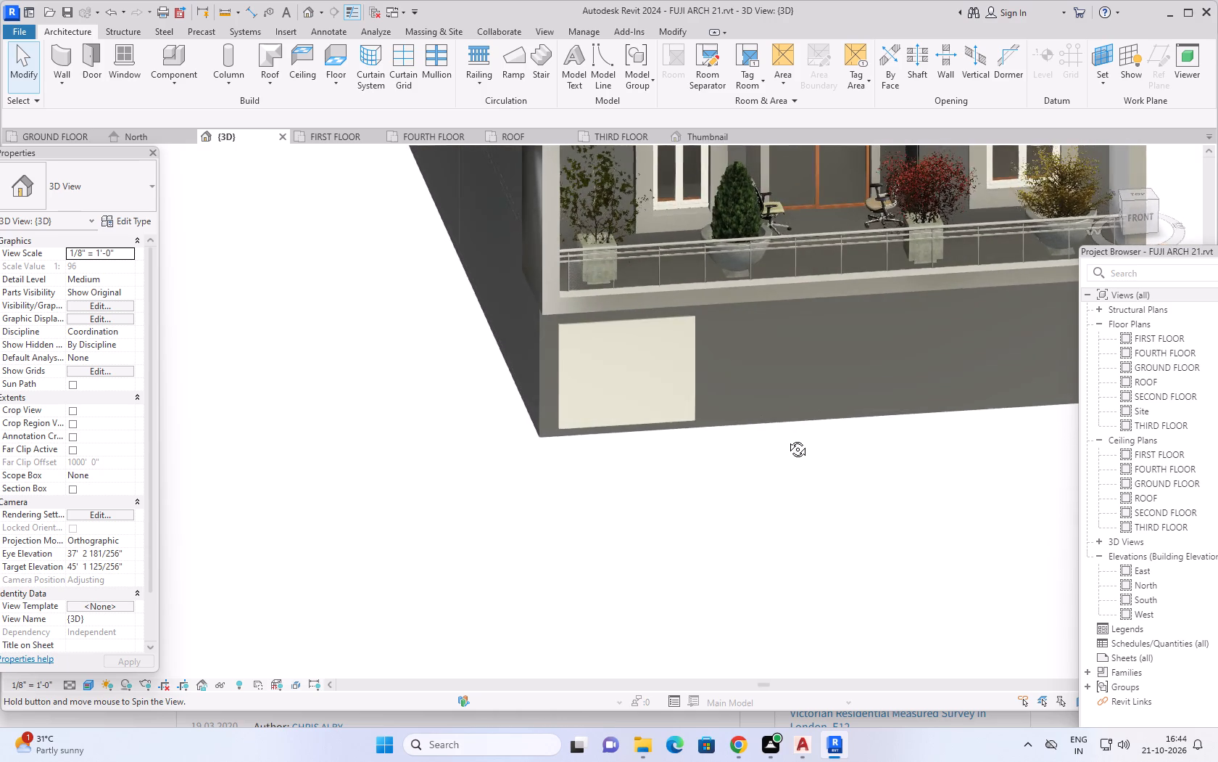
middle_click_drag(787, 438, 784, 431)
middle_click_drag(794, 440, 715, 475)
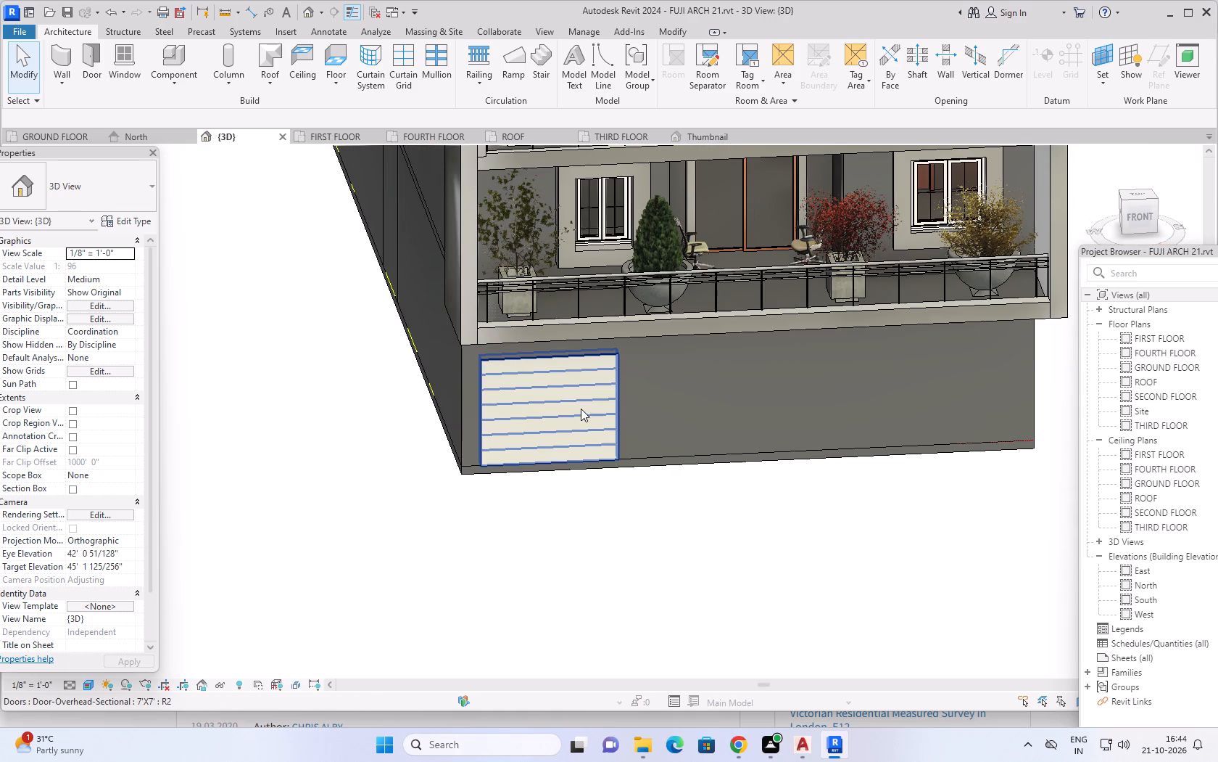
Delete the overhead sectional door from the ground-floor front wall.
left_click(581, 409)
key("Delete")
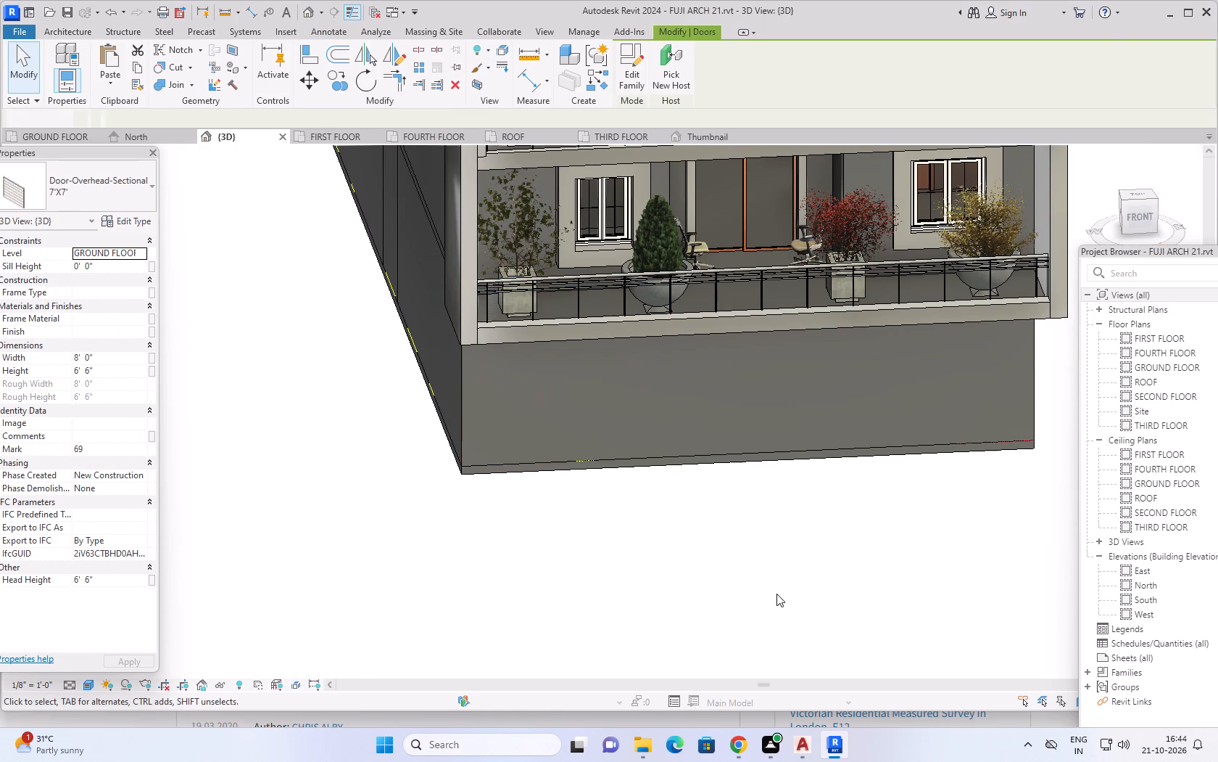
Examine the building's front facade and the ground-floor wall below the balconies in the 3D view.
scroll(861, 562, "down", 1)
middle_click_drag(861, 562, 774, 588)
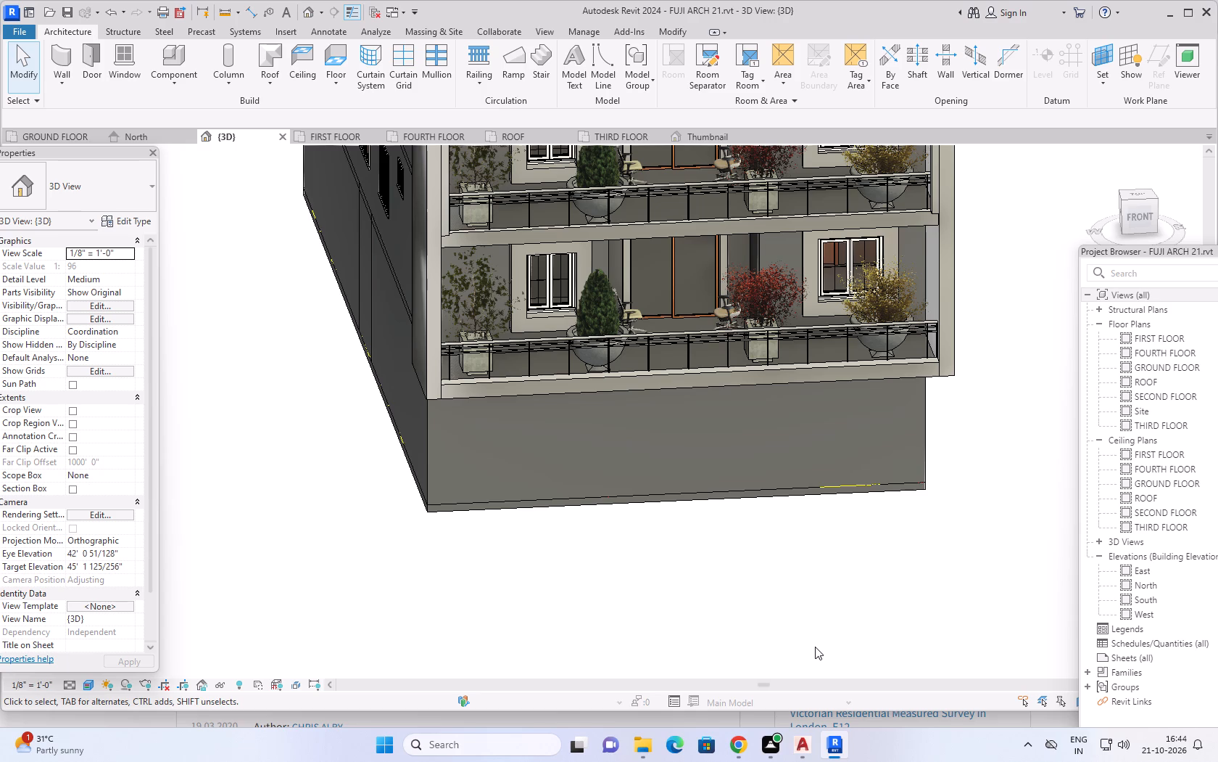
middle_click_drag(869, 587, 850, 589)
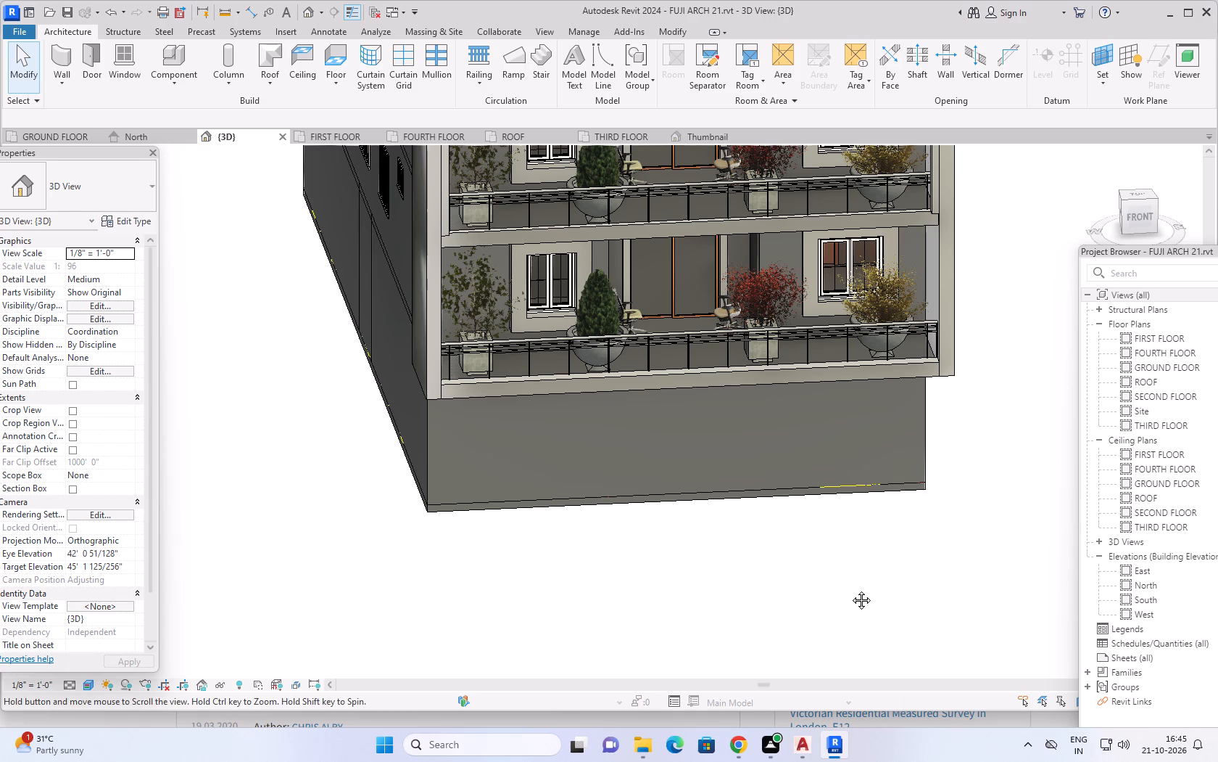
middle_click_drag(850, 589, 817, 590)
scroll(836, 578, "down", 3)
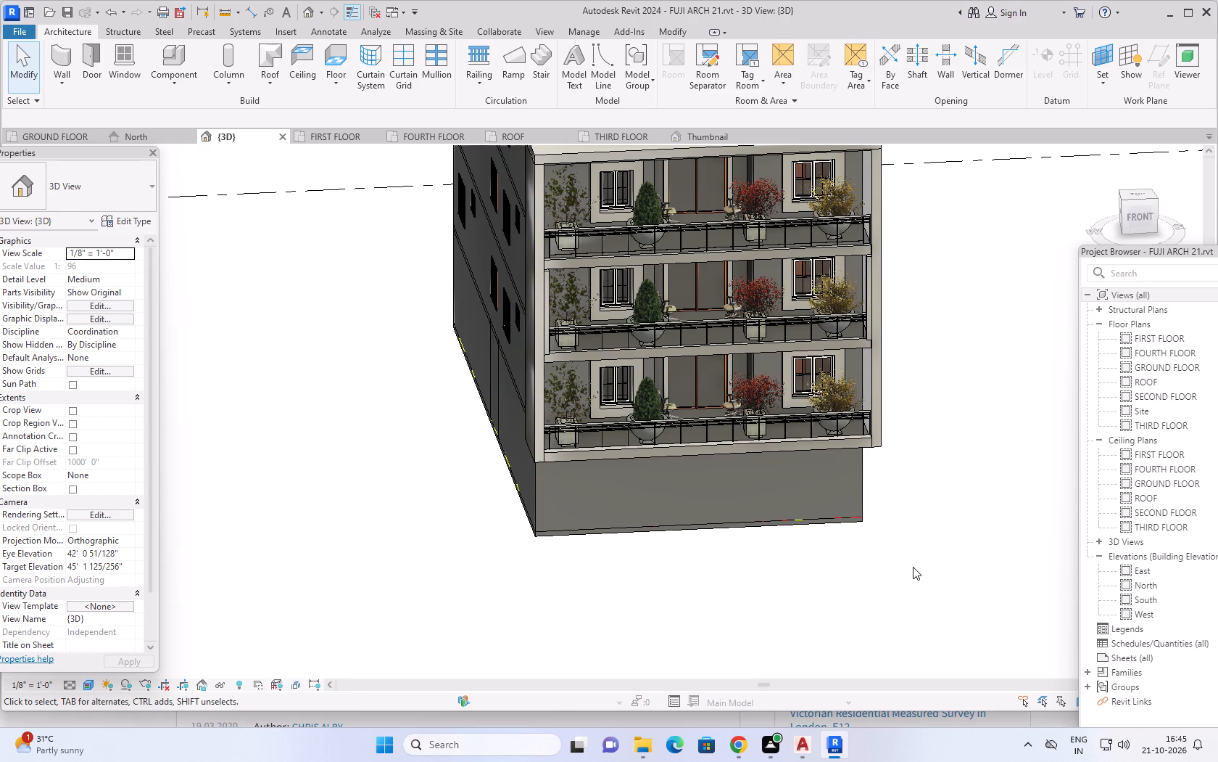
middle_click_drag(967, 508, 924, 530)
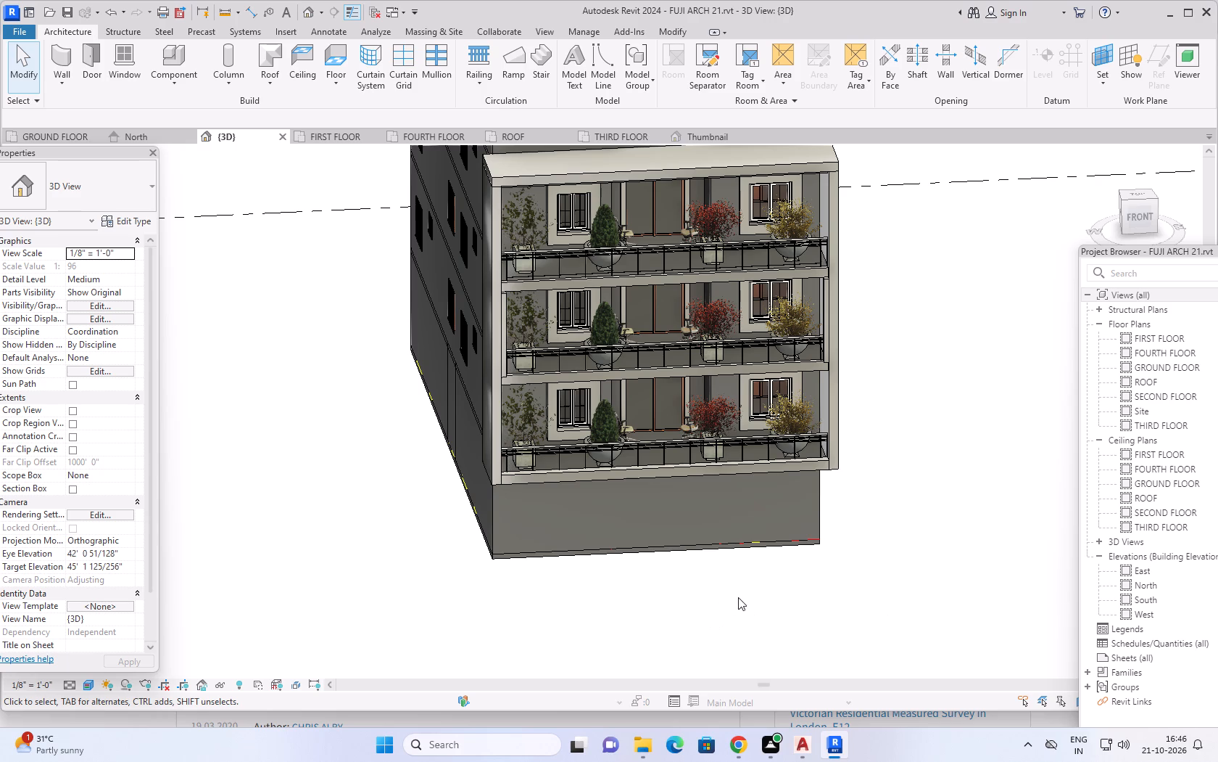
middle_click_drag(717, 582, 668, 600, "shift")
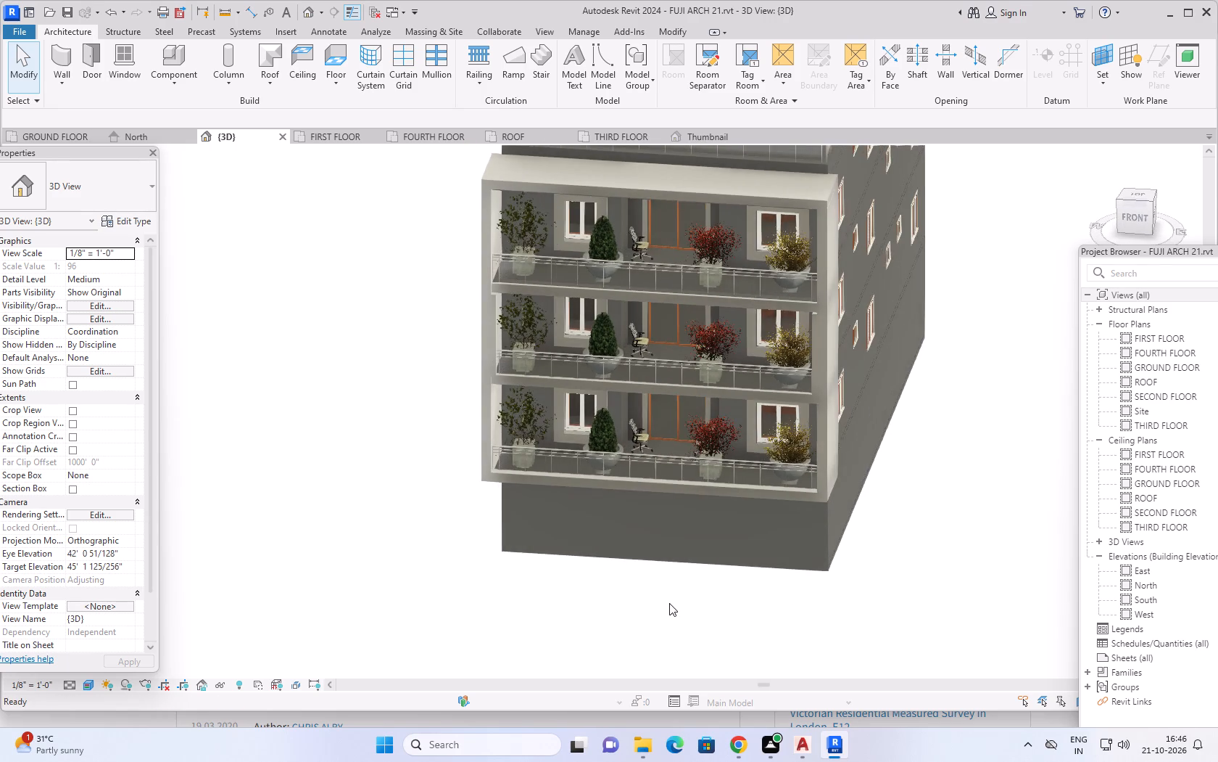
Examine the front wall, balcony and overall layout in the ground floor plan.
left_click(51, 137)
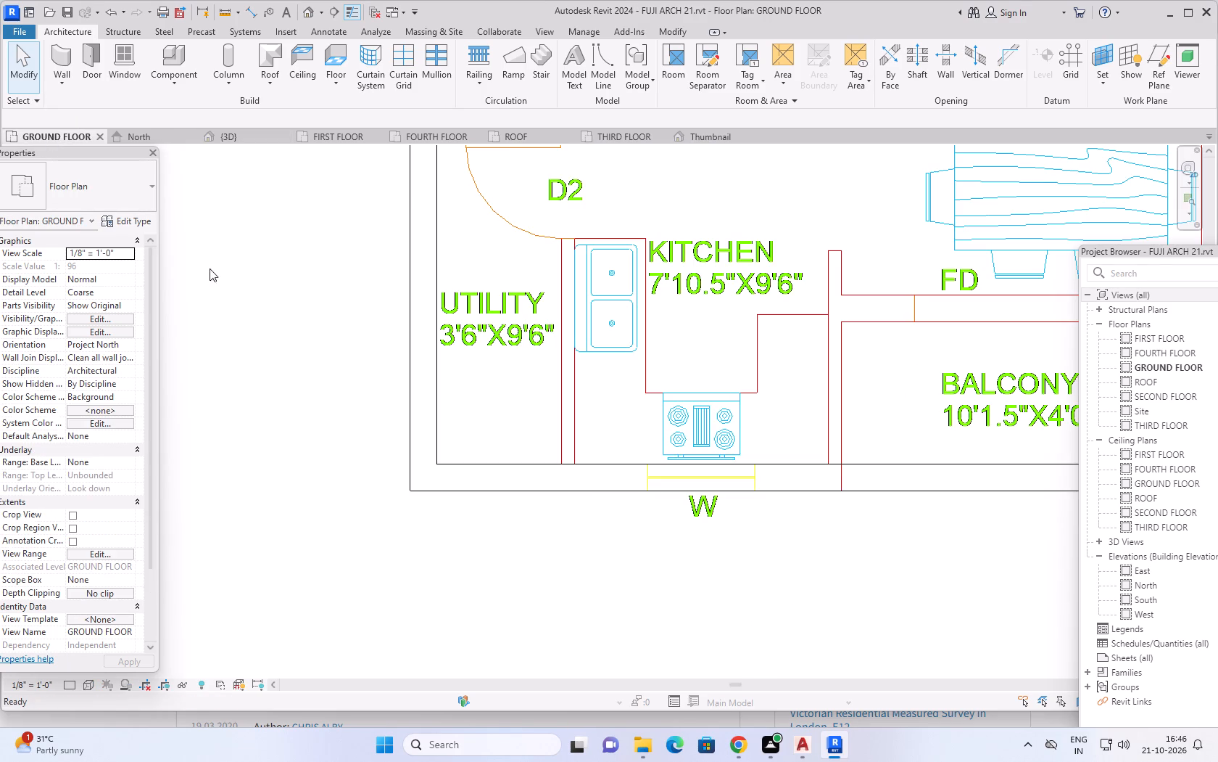
middle_click_drag(900, 525, 511, 530)
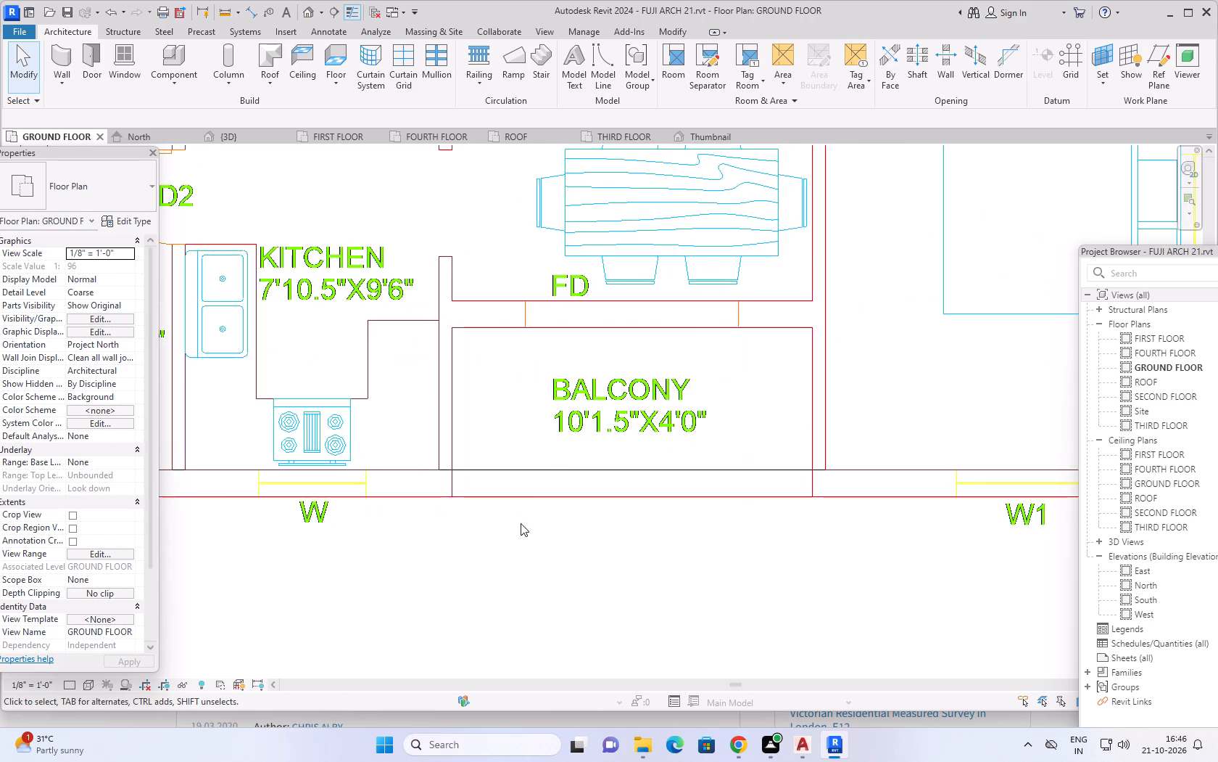
scroll(534, 530, "down", 2)
scroll(663, 546, "down", 1)
middle_click_drag(665, 546, 642, 558)
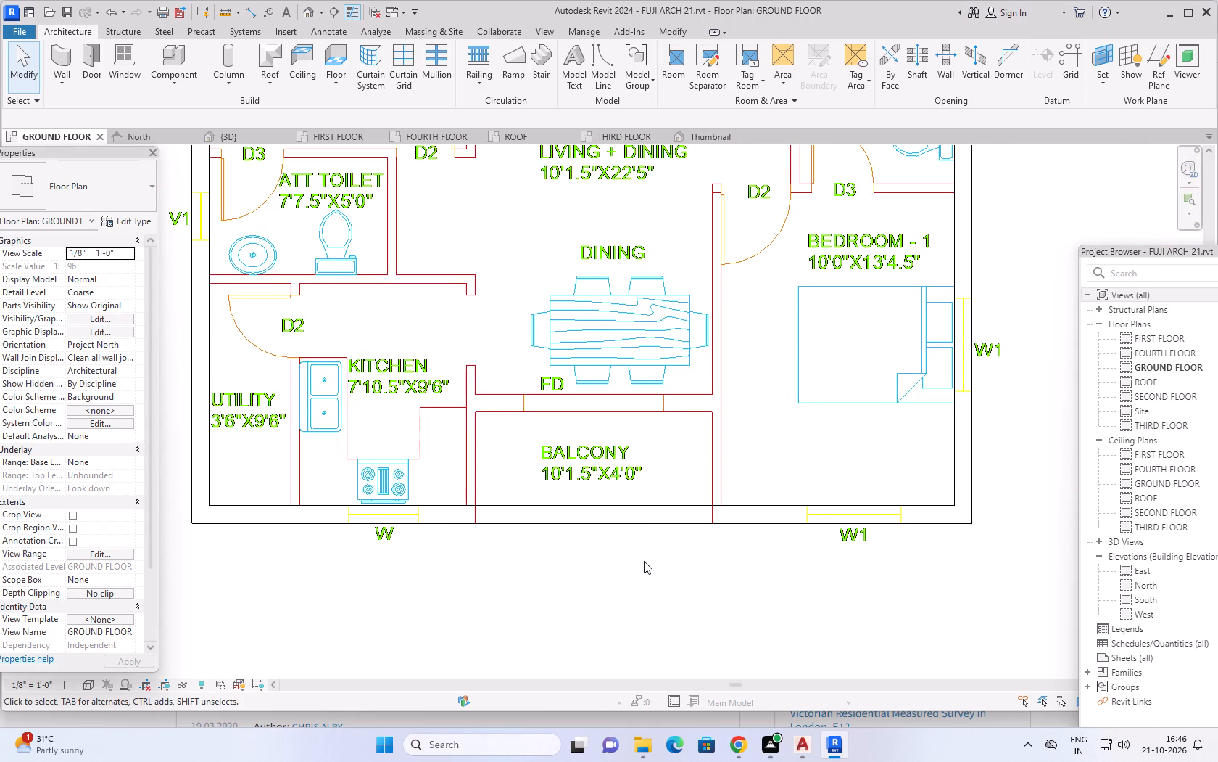
scroll(645, 562, "down", 1)
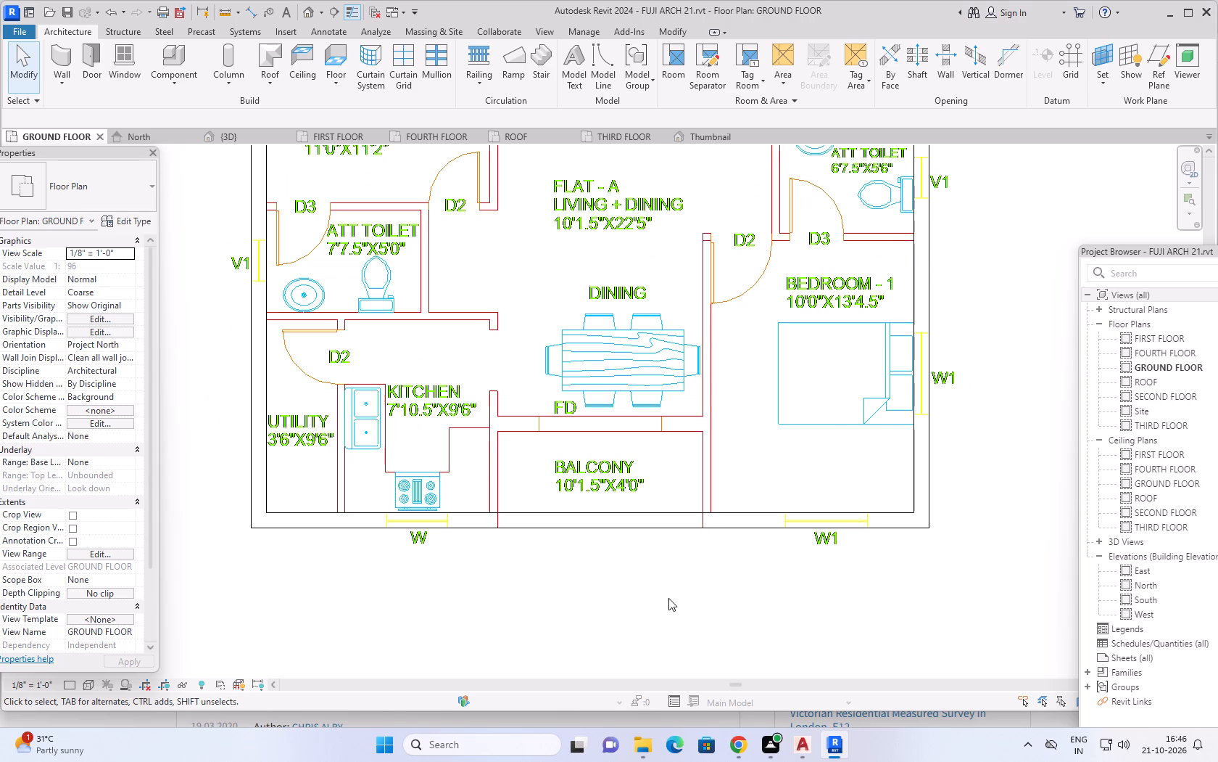
scroll(663, 591, "down", 2)
middle_click_drag(663, 591, 668, 575)
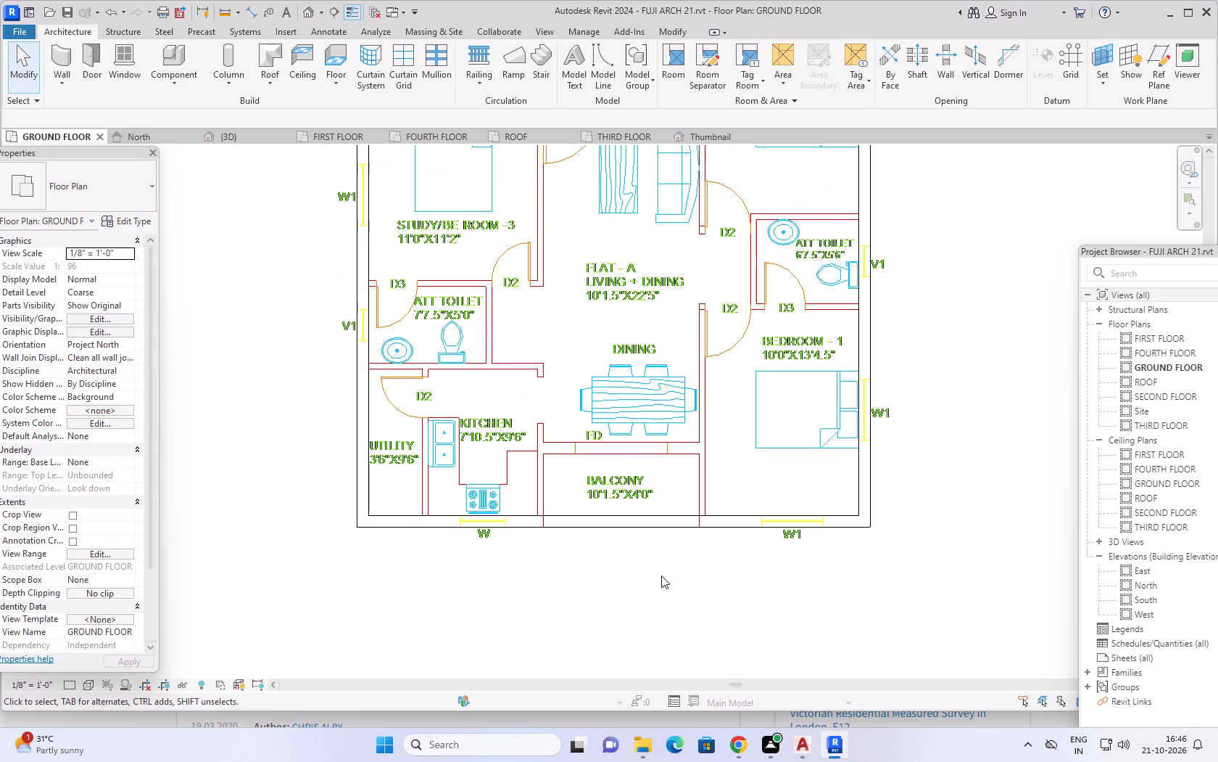
scroll(655, 575, "down", 2)
scroll(716, 584, "down", 2)
middle_click_drag(895, 472, 885, 481)
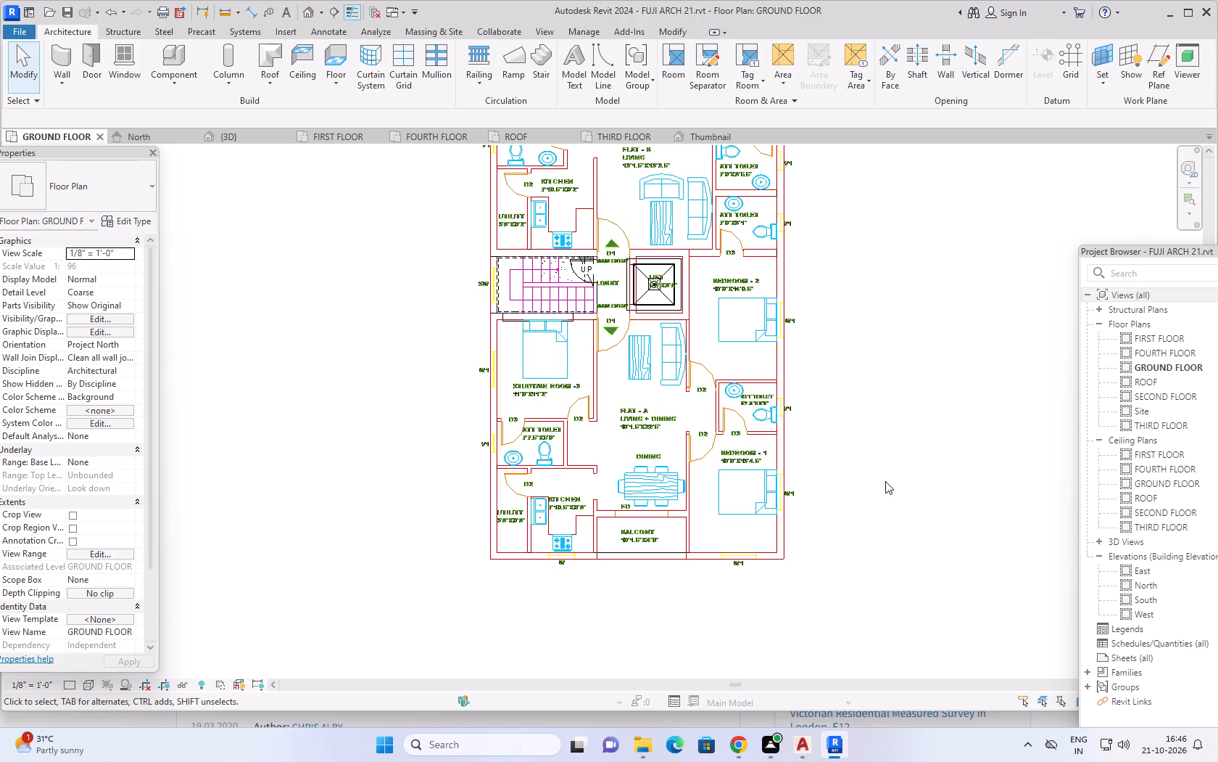
scroll(887, 483, "down", 1)
middle_click_drag(906, 471, 892, 496)
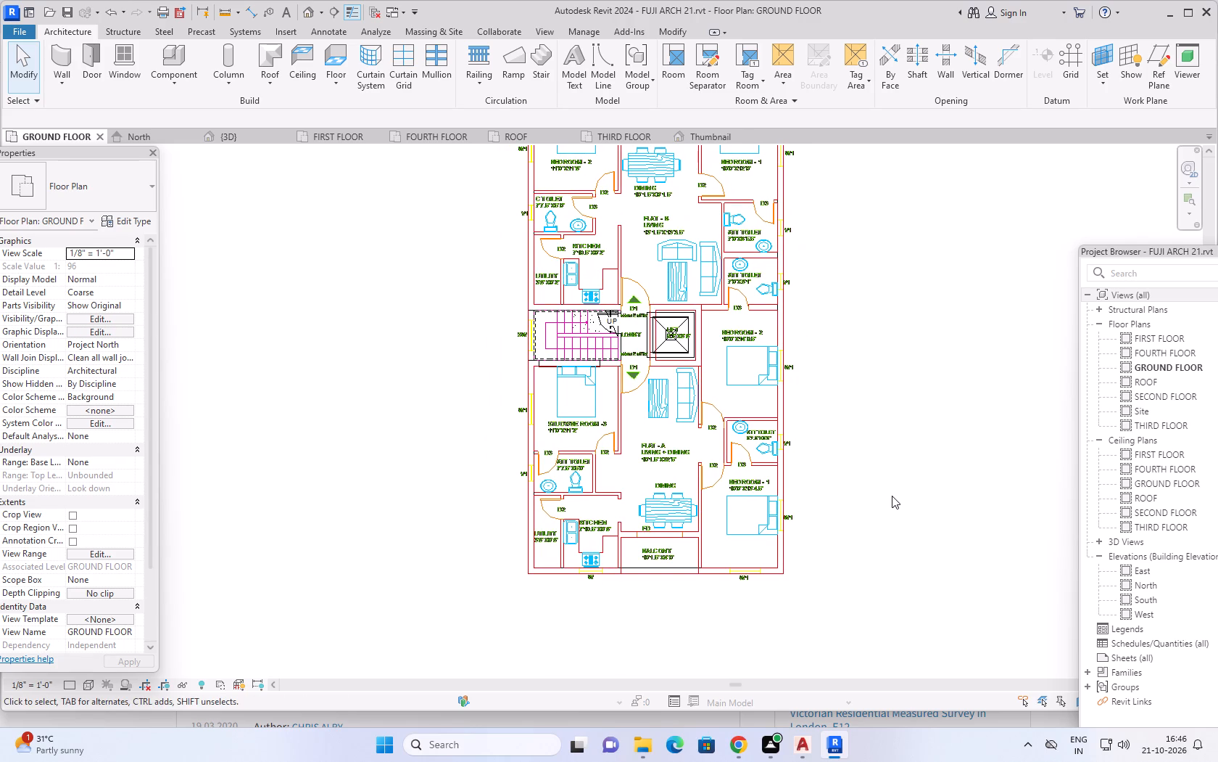
middle_click_drag(893, 480, 891, 488)
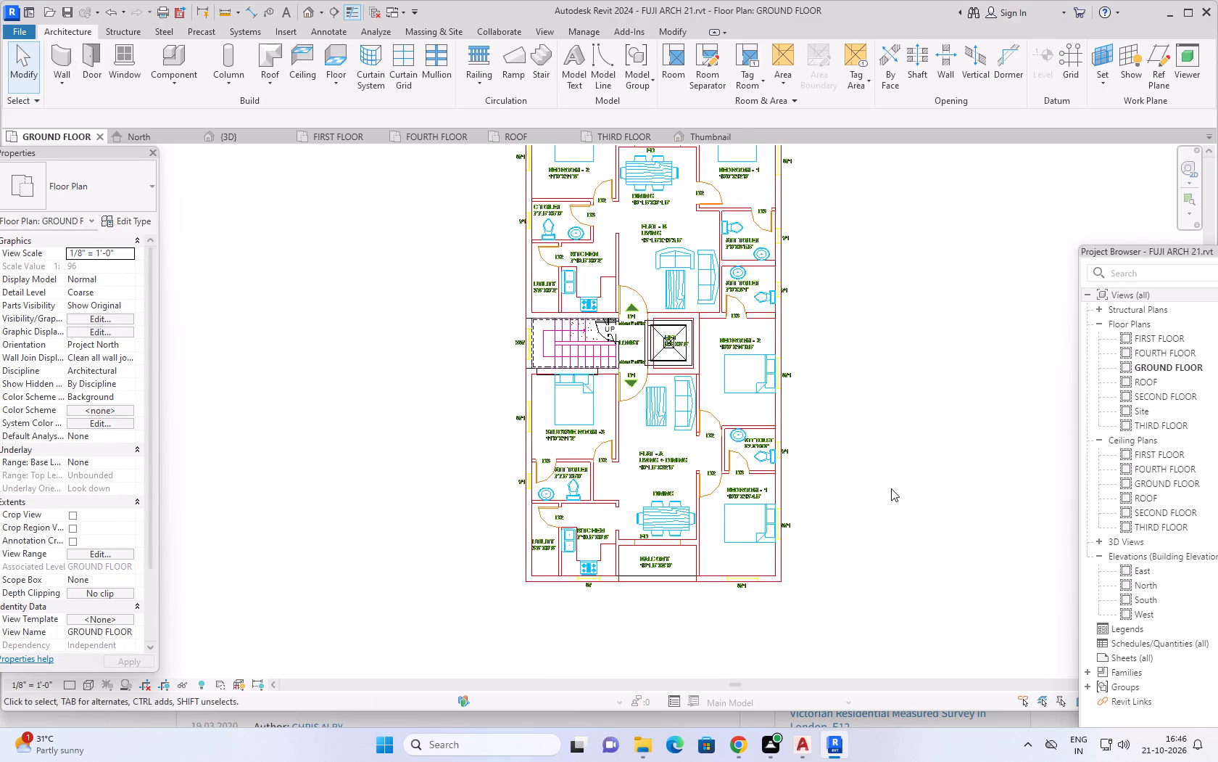
Examine the full front facade and its ground-floor wall in the North elevation.
left_click(154, 136)
scroll(515, 454, "down", 2)
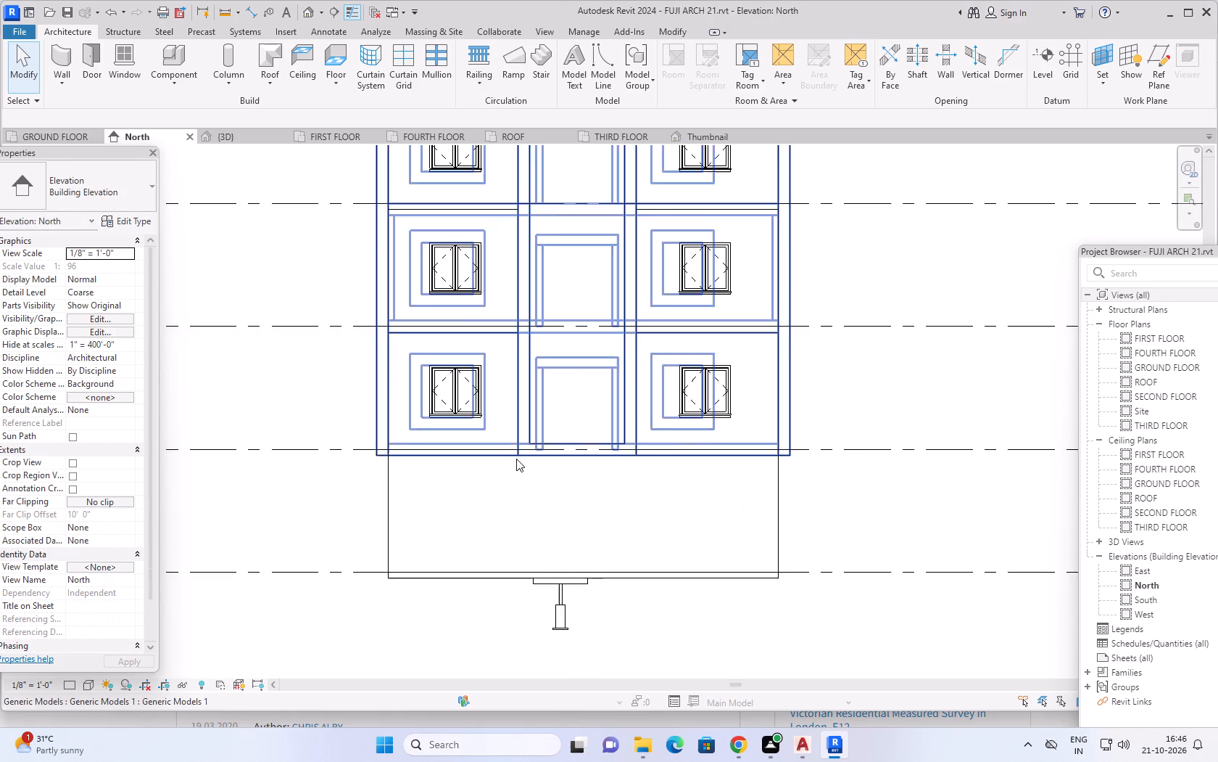
scroll(518, 459, "down", 5)
scroll(732, 509, "down", 1)
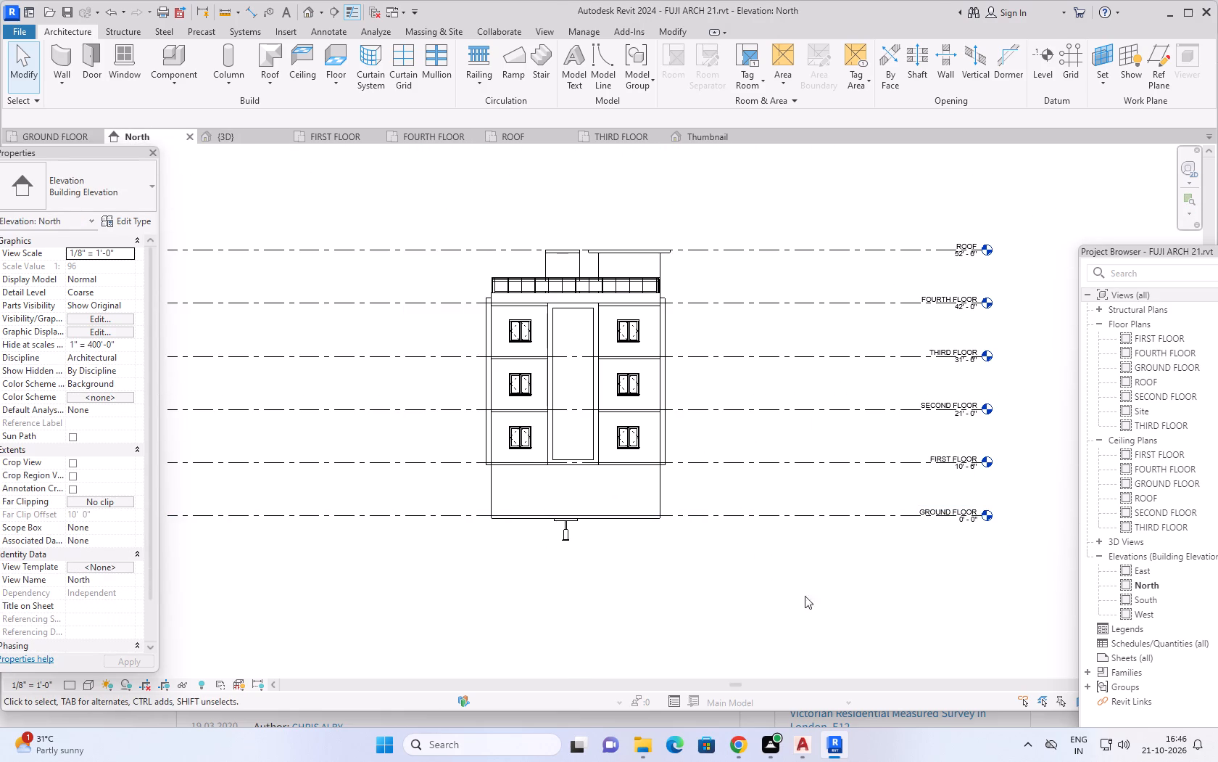
middle_click_drag(565, 583, 571, 544)
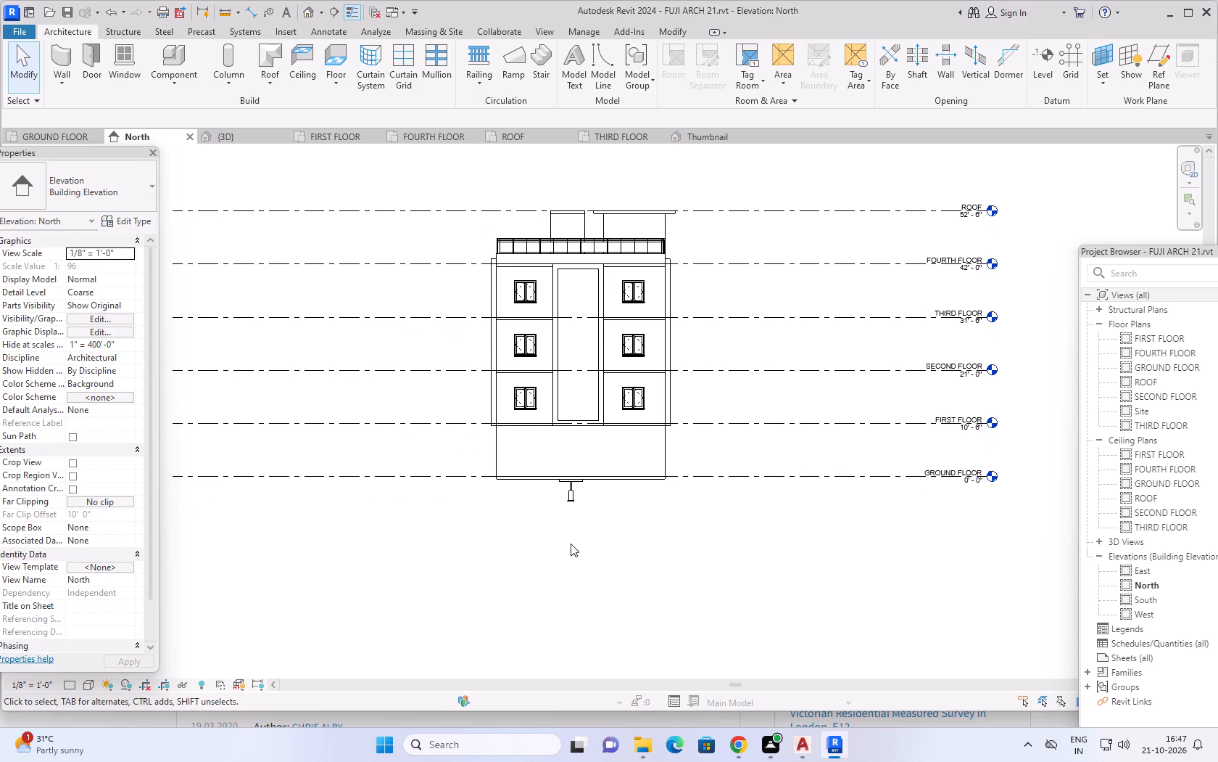
middle_click_drag(571, 544, 572, 577, "shift")
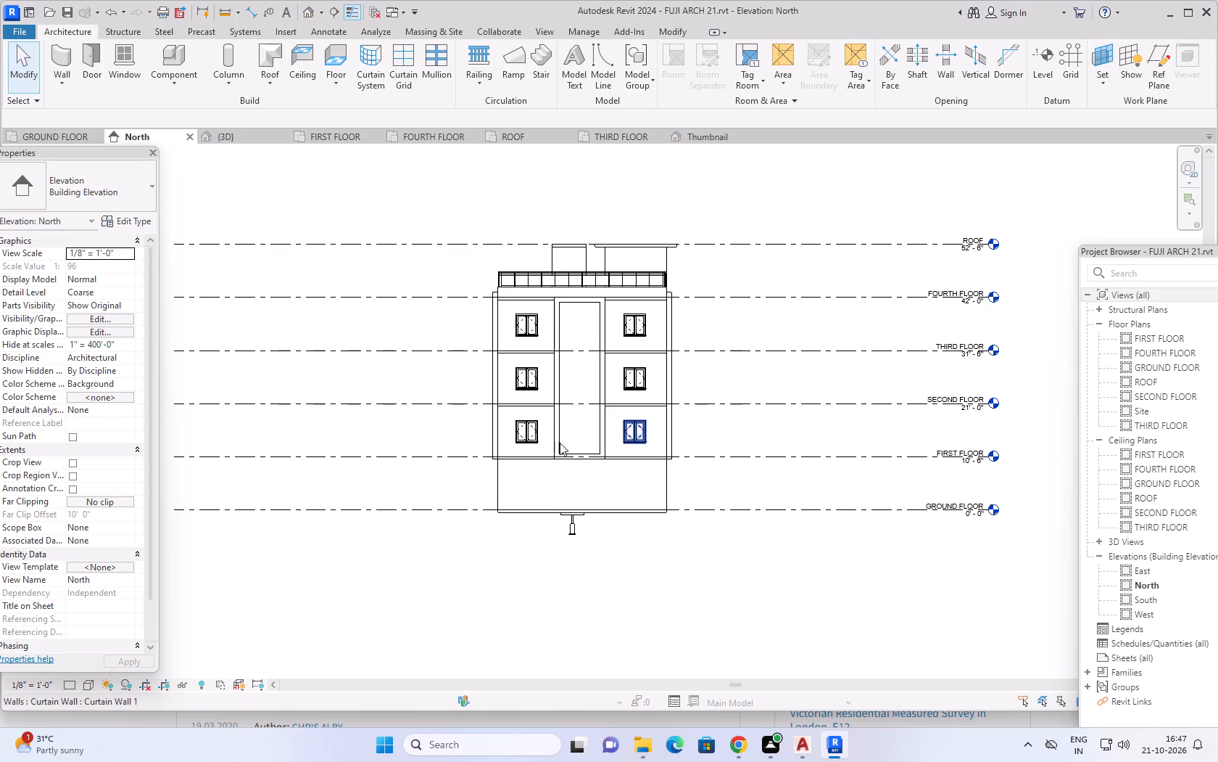
Return to the ground floor plan, start the Door command and save the project.
left_click(46, 133)
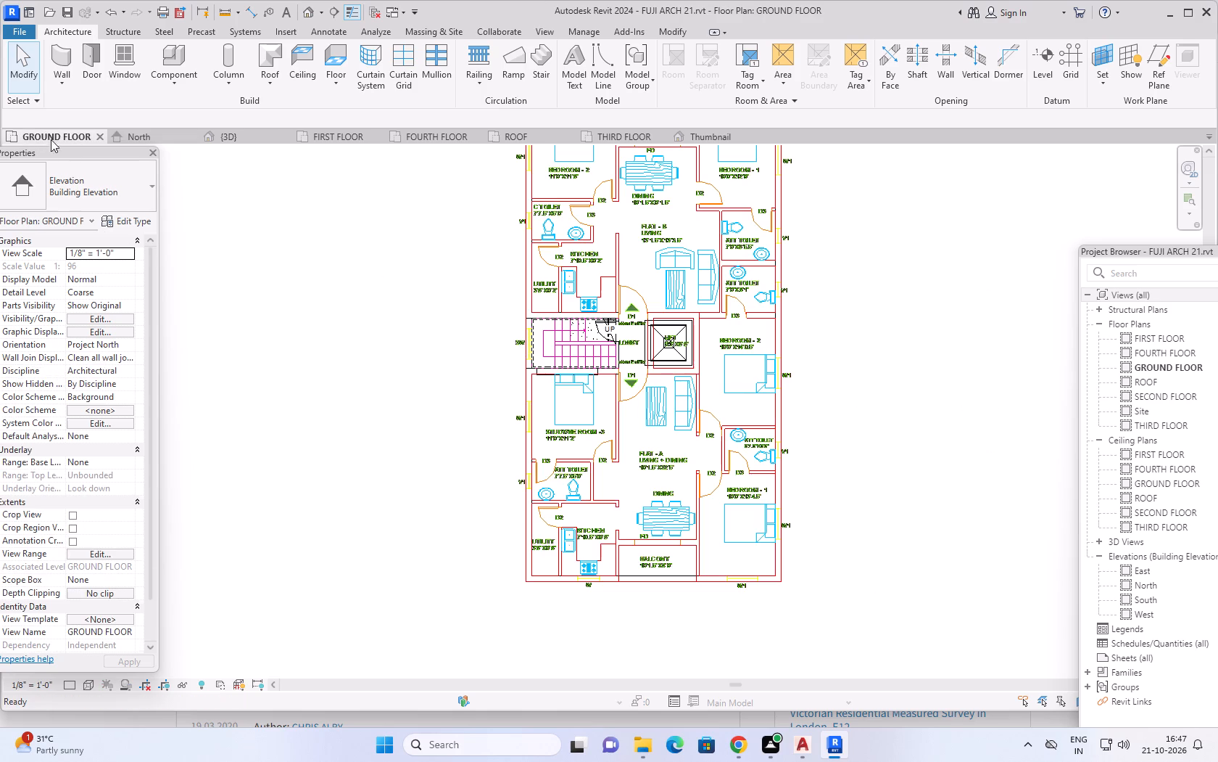
left_click(86, 55)
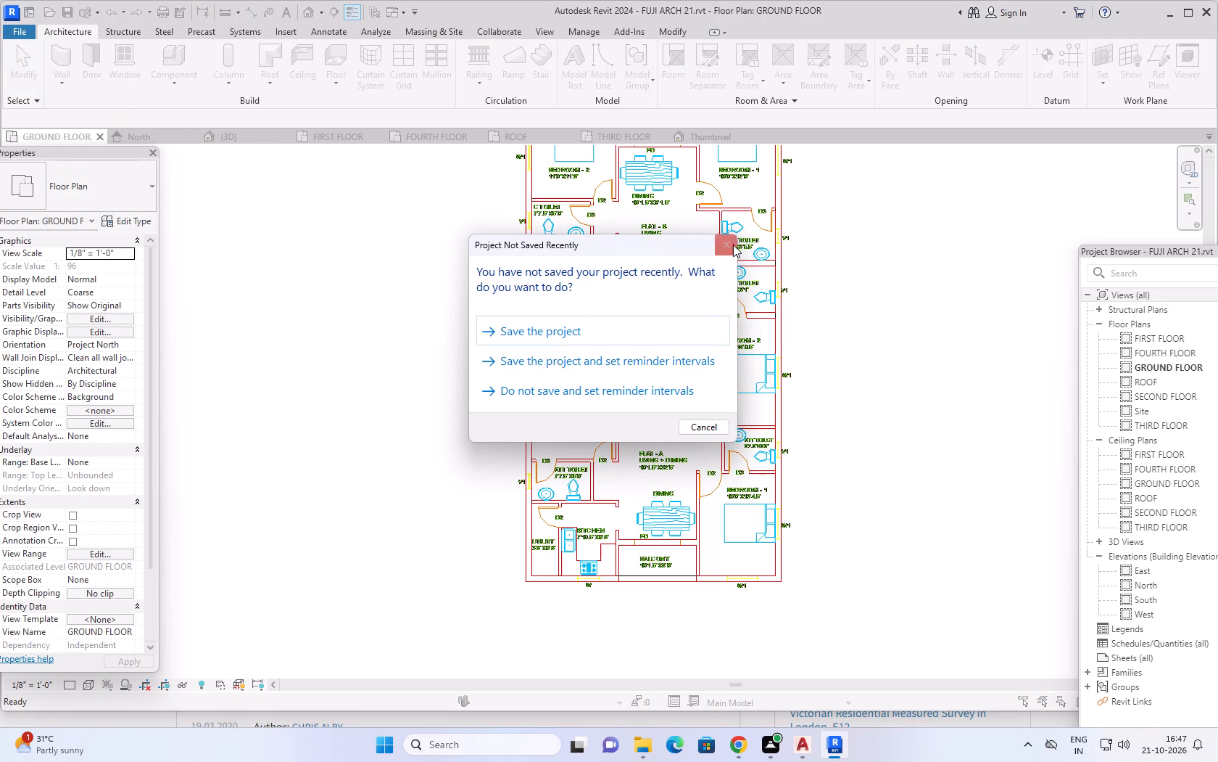
left_click(732, 242)
key("ctrl+s")
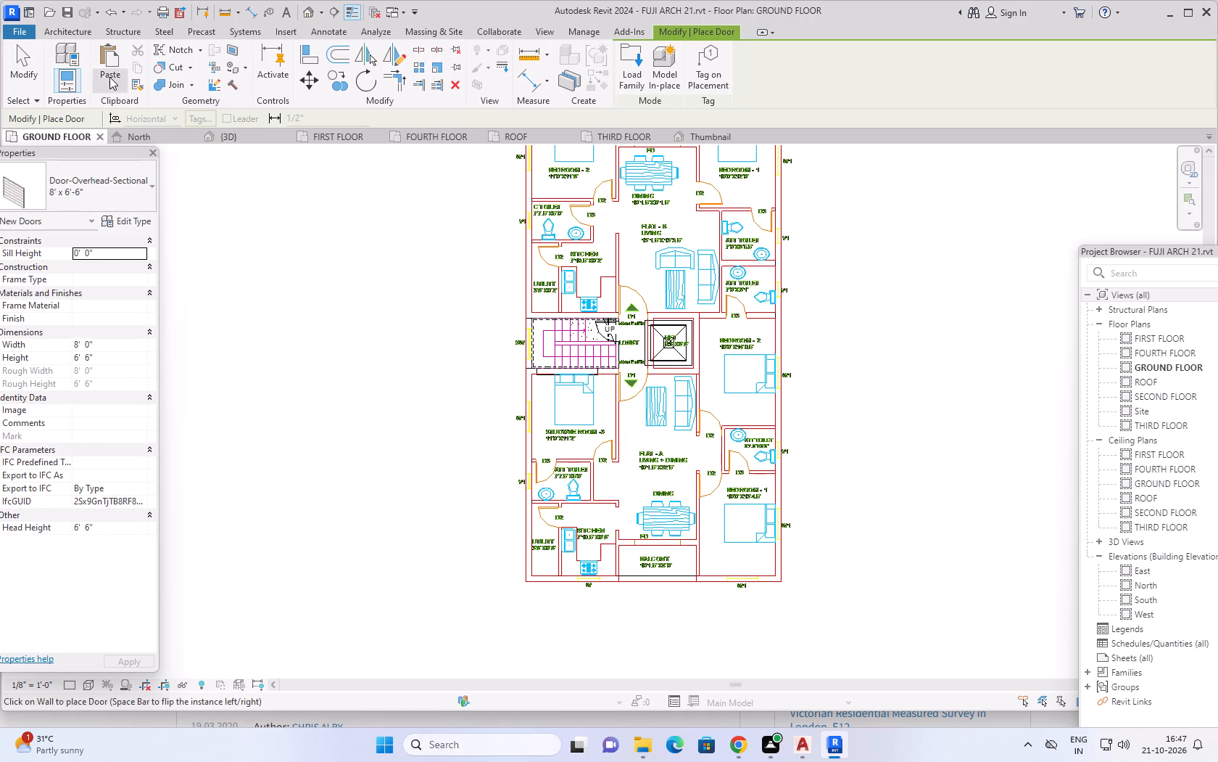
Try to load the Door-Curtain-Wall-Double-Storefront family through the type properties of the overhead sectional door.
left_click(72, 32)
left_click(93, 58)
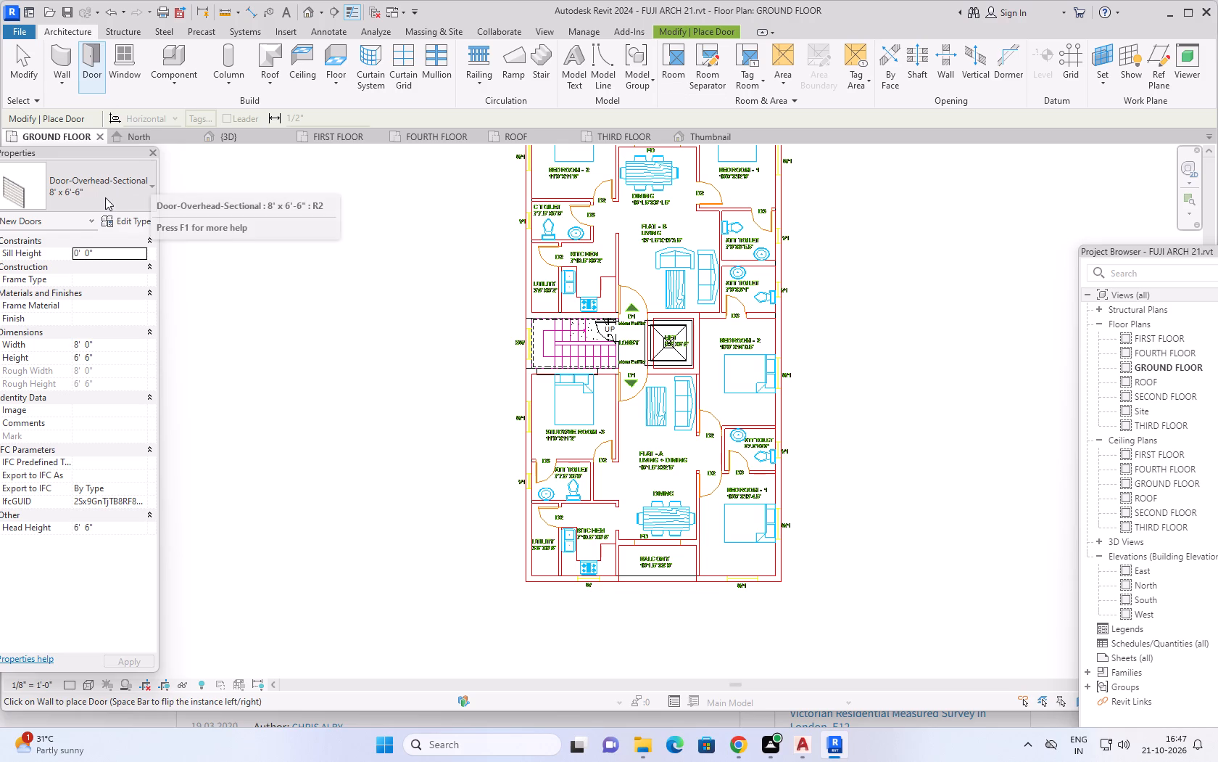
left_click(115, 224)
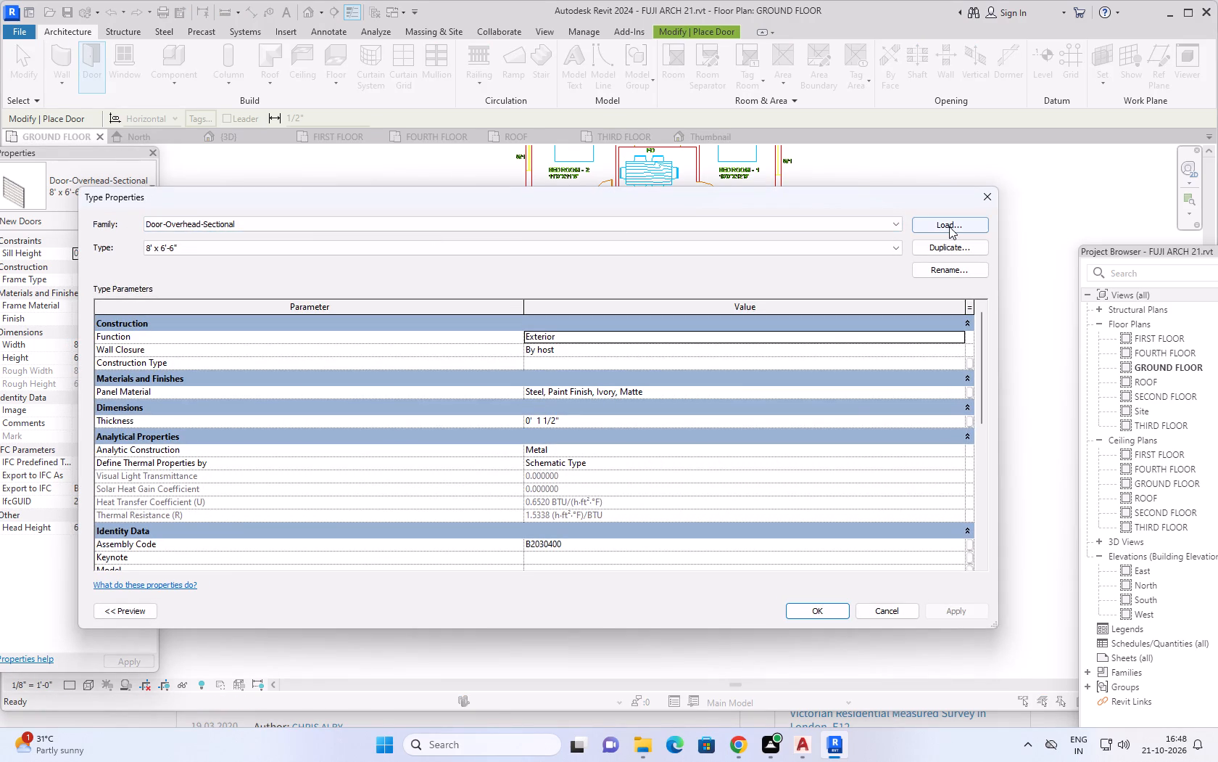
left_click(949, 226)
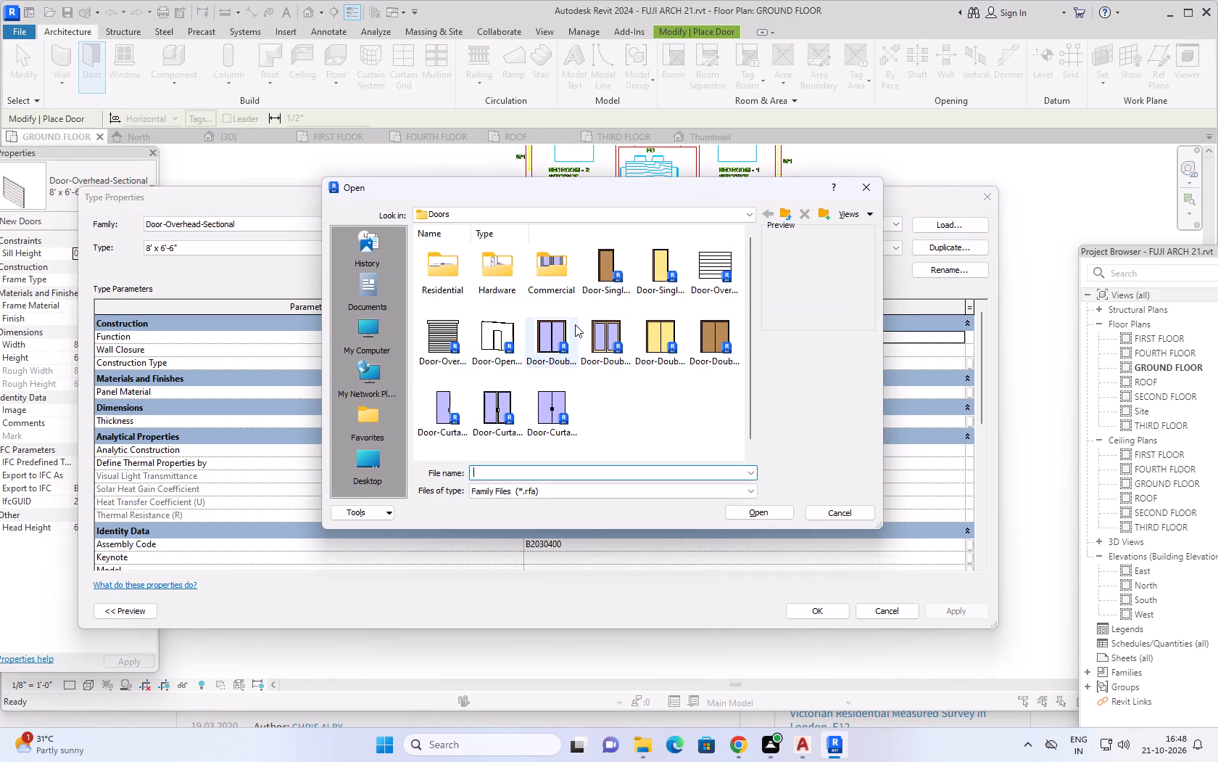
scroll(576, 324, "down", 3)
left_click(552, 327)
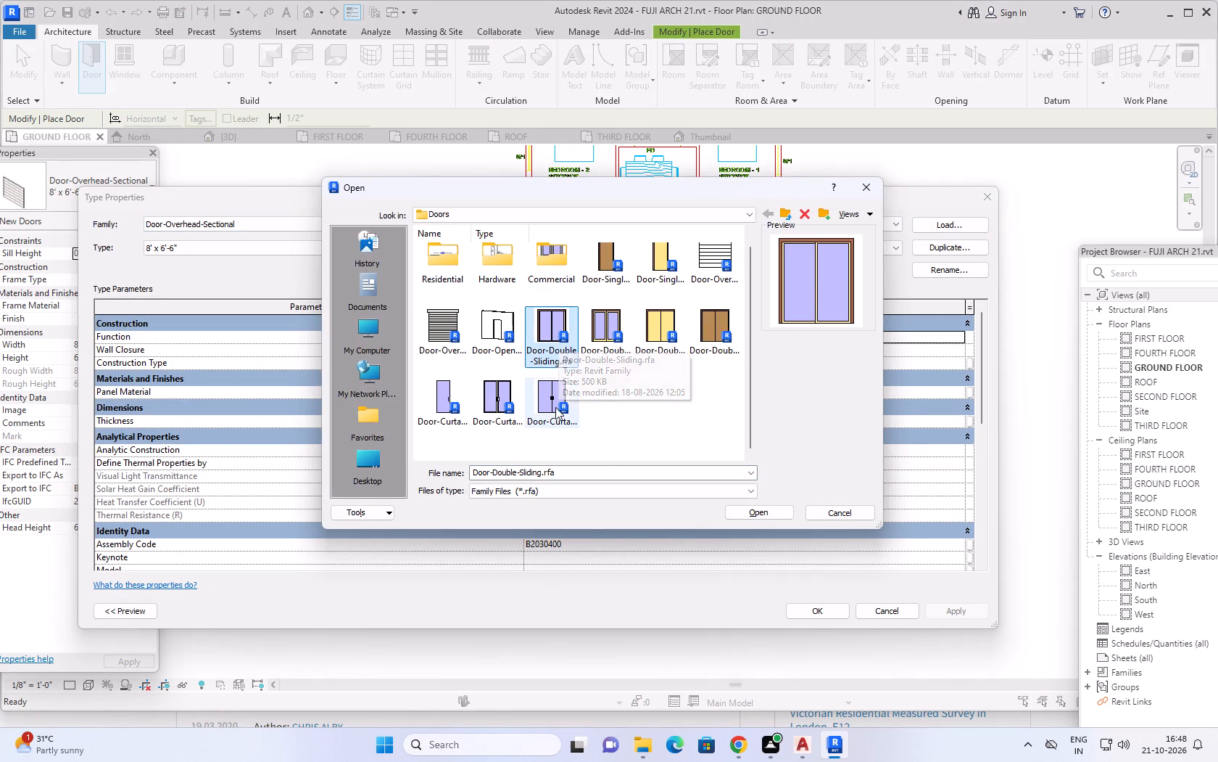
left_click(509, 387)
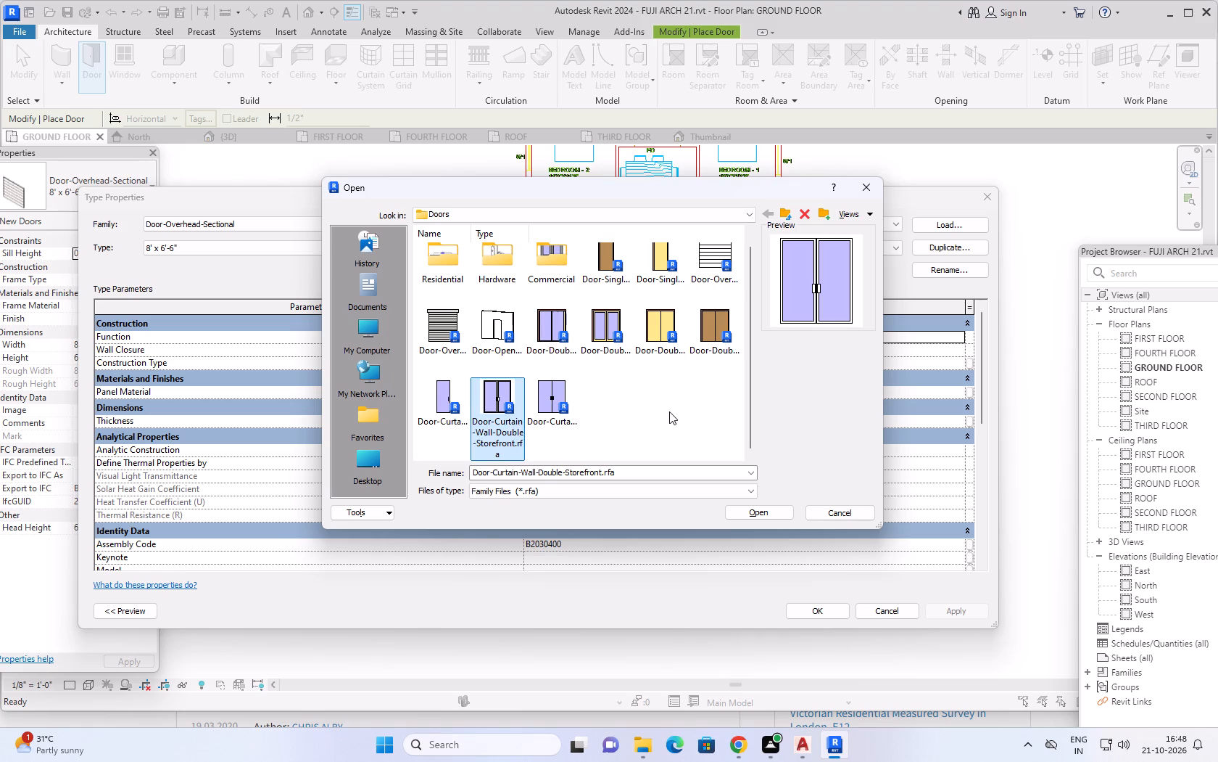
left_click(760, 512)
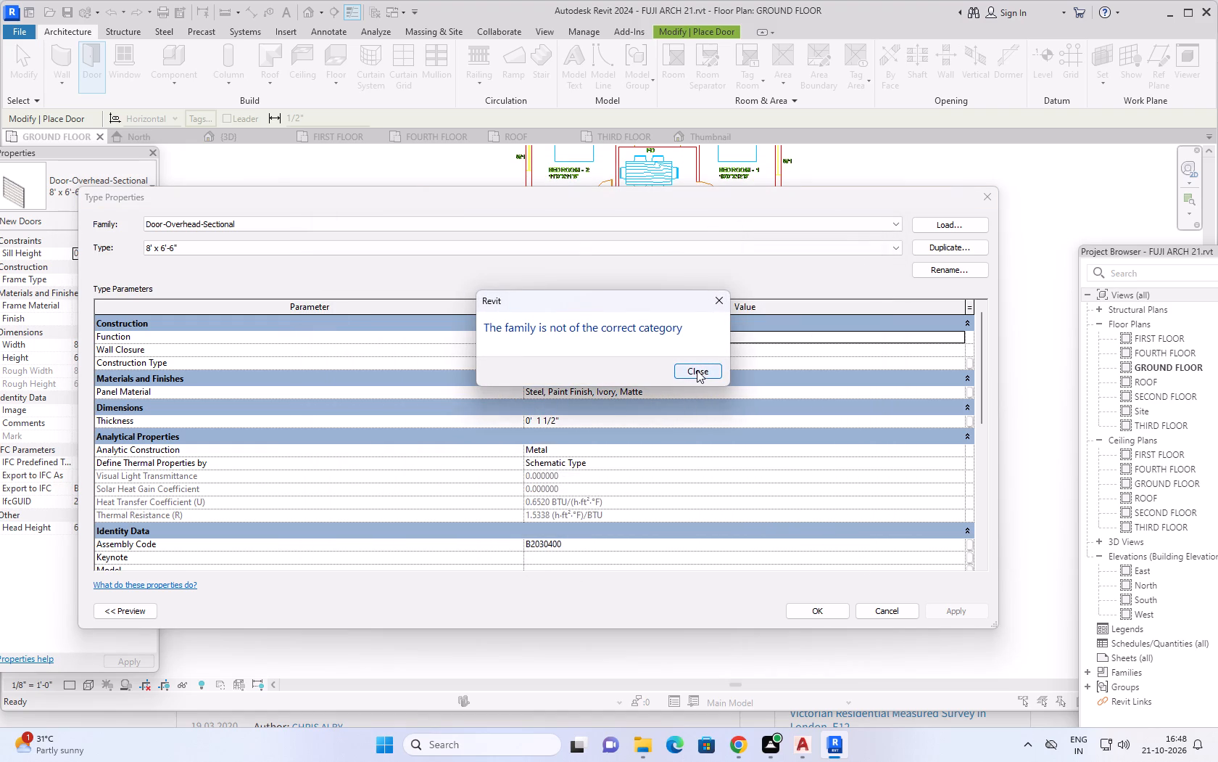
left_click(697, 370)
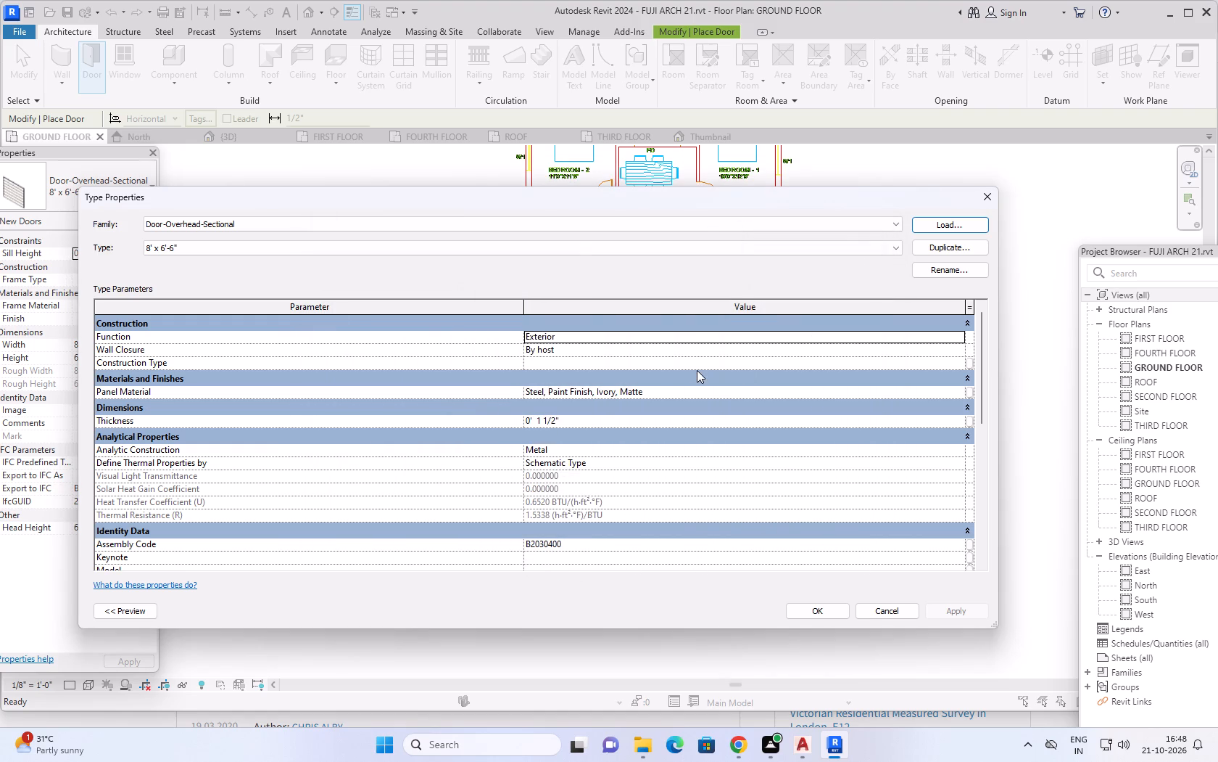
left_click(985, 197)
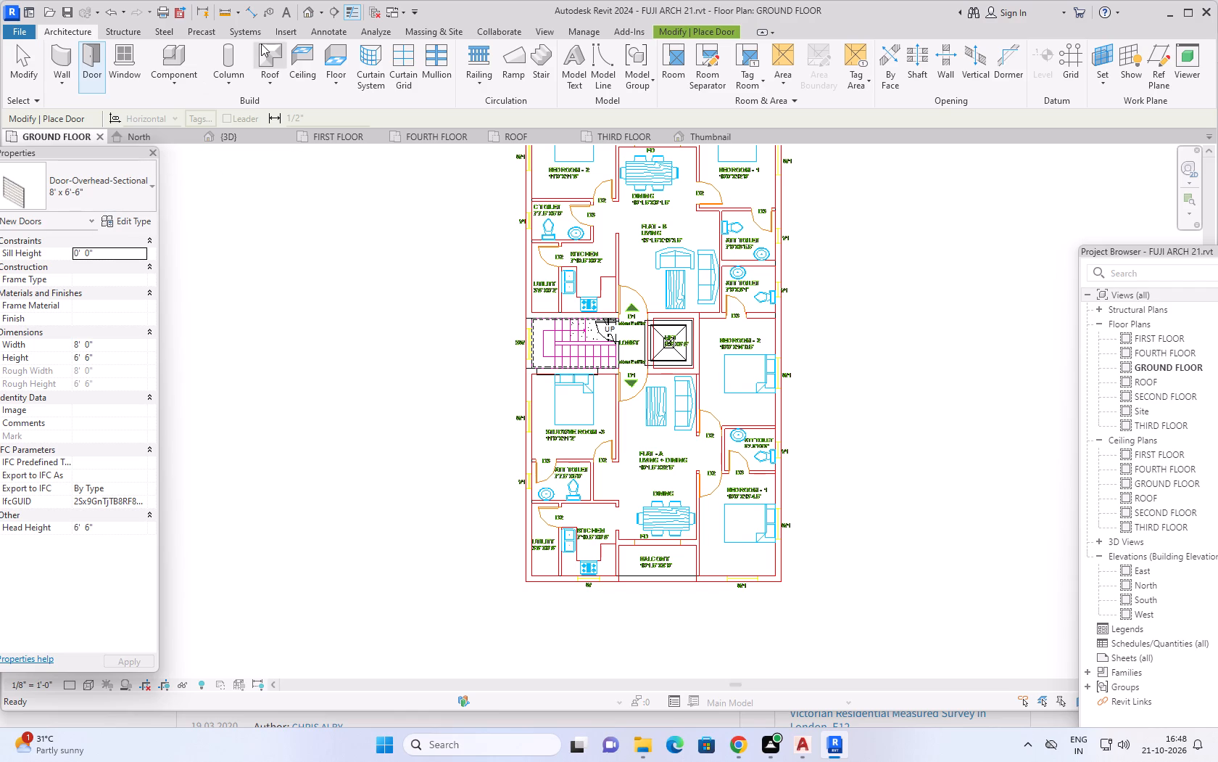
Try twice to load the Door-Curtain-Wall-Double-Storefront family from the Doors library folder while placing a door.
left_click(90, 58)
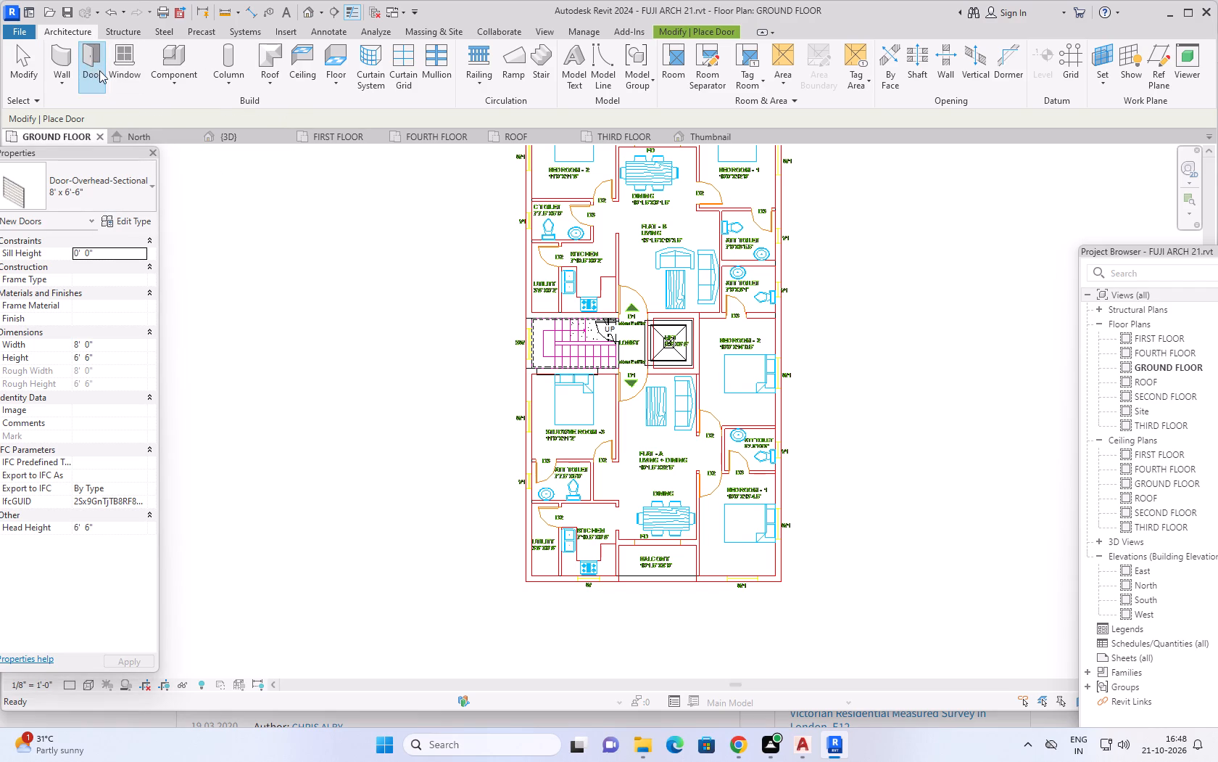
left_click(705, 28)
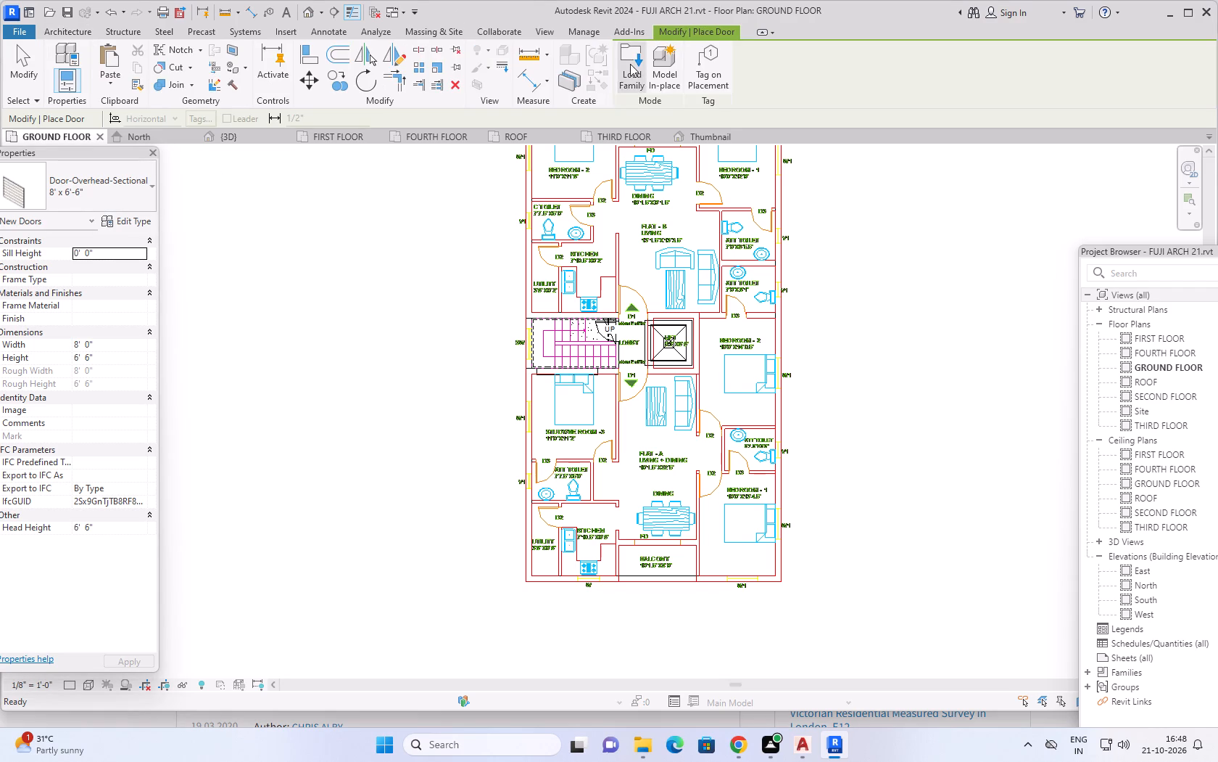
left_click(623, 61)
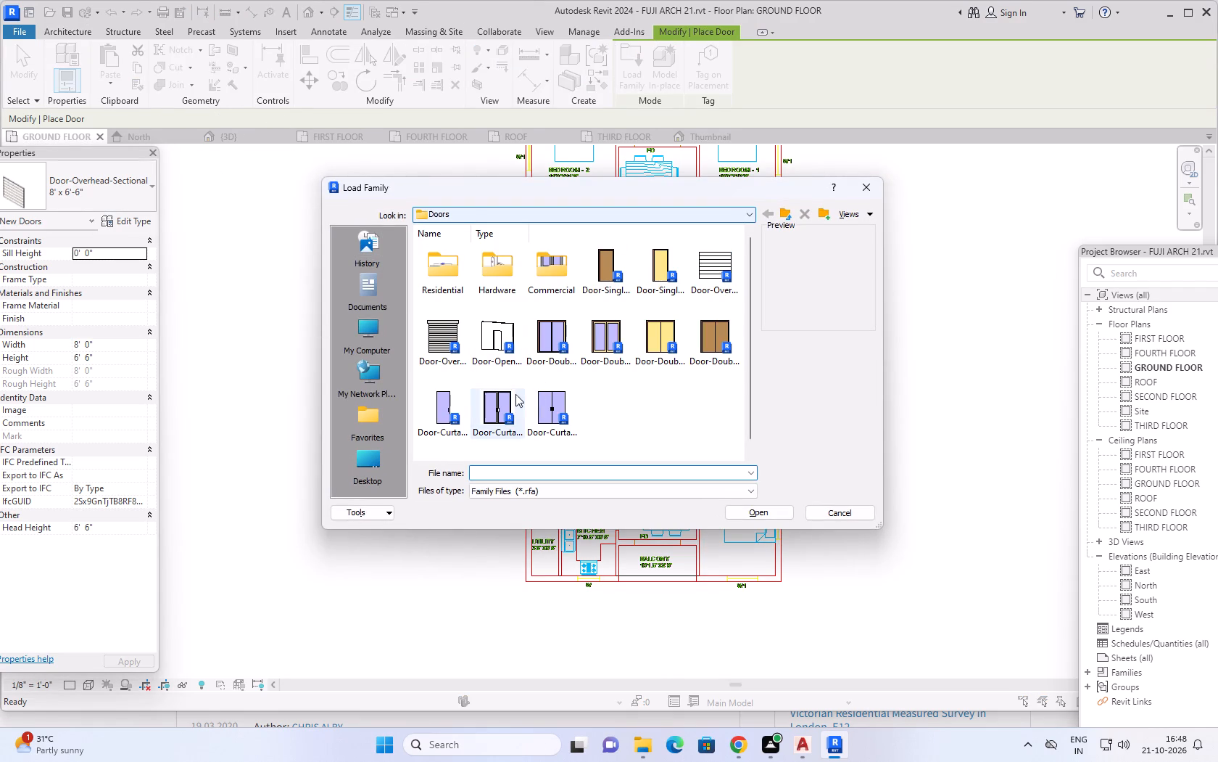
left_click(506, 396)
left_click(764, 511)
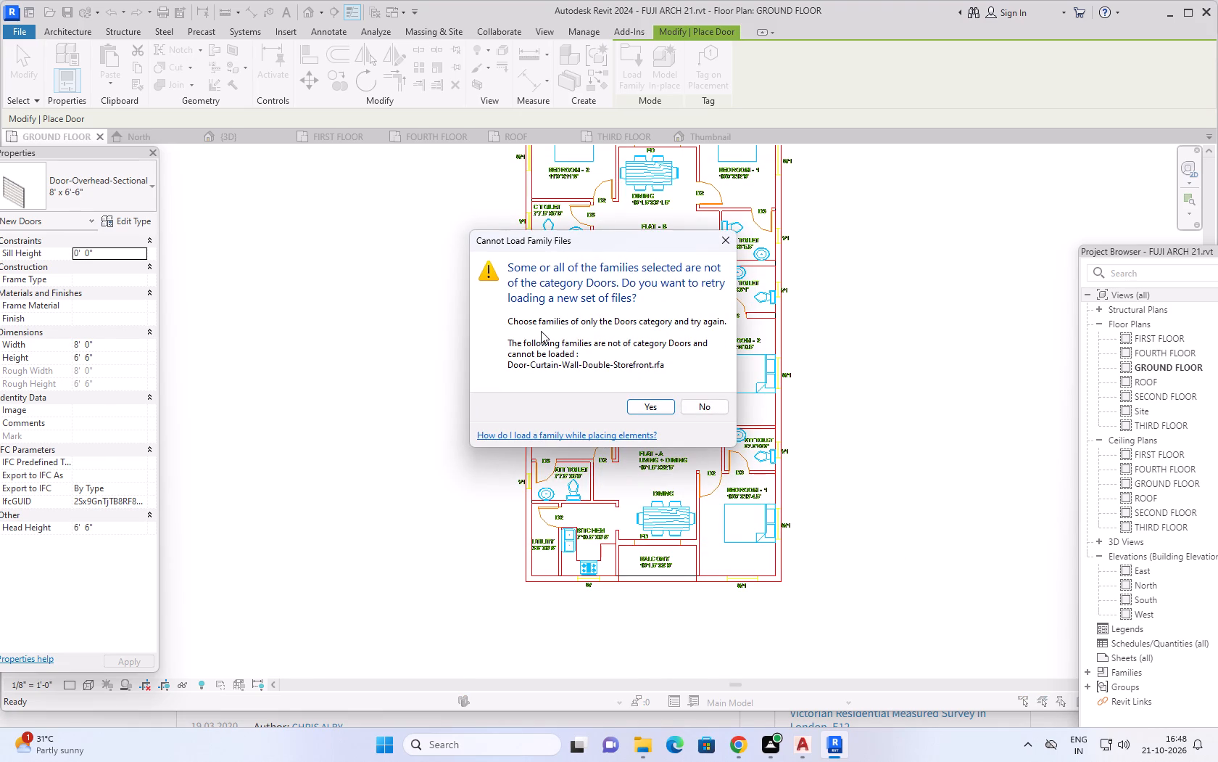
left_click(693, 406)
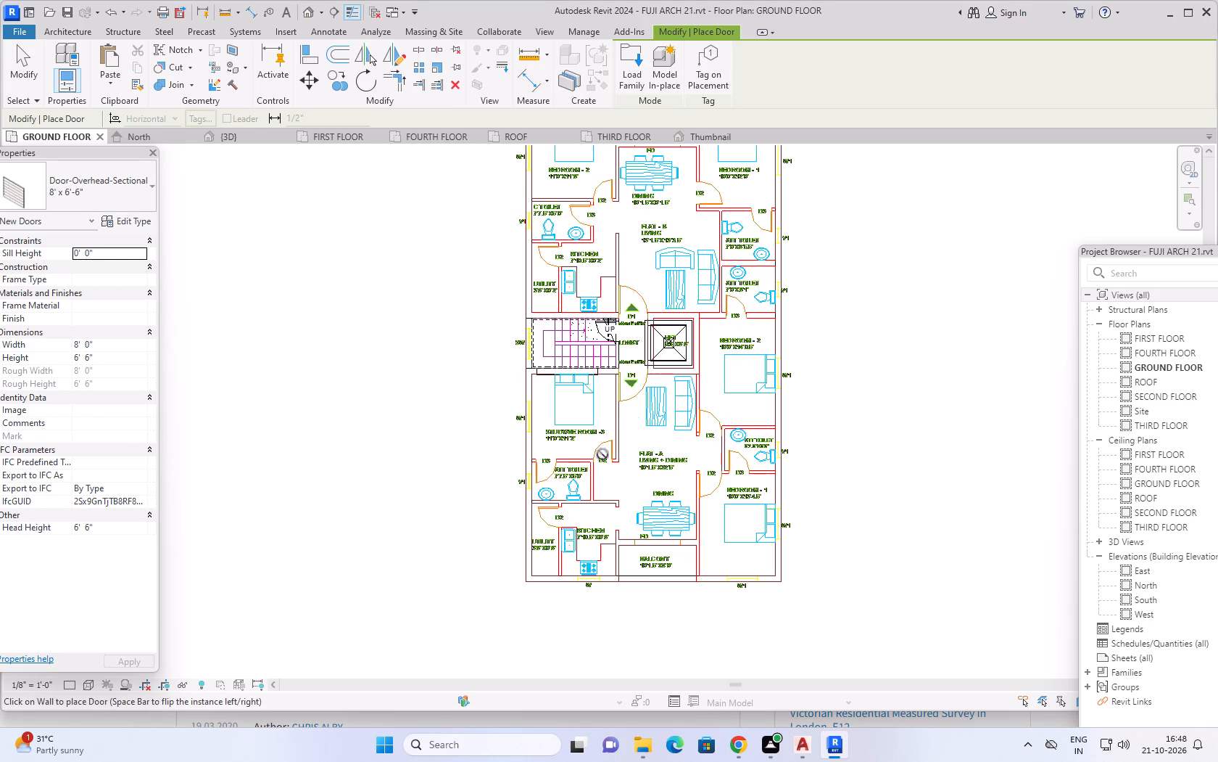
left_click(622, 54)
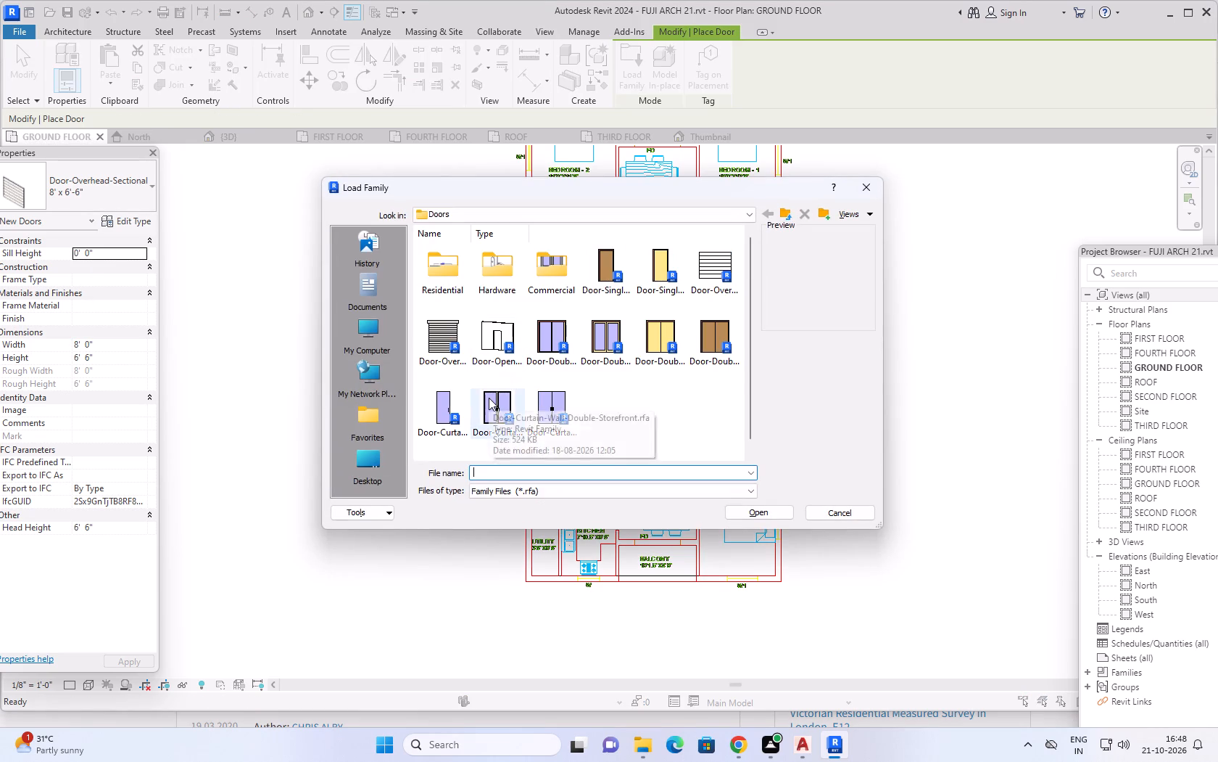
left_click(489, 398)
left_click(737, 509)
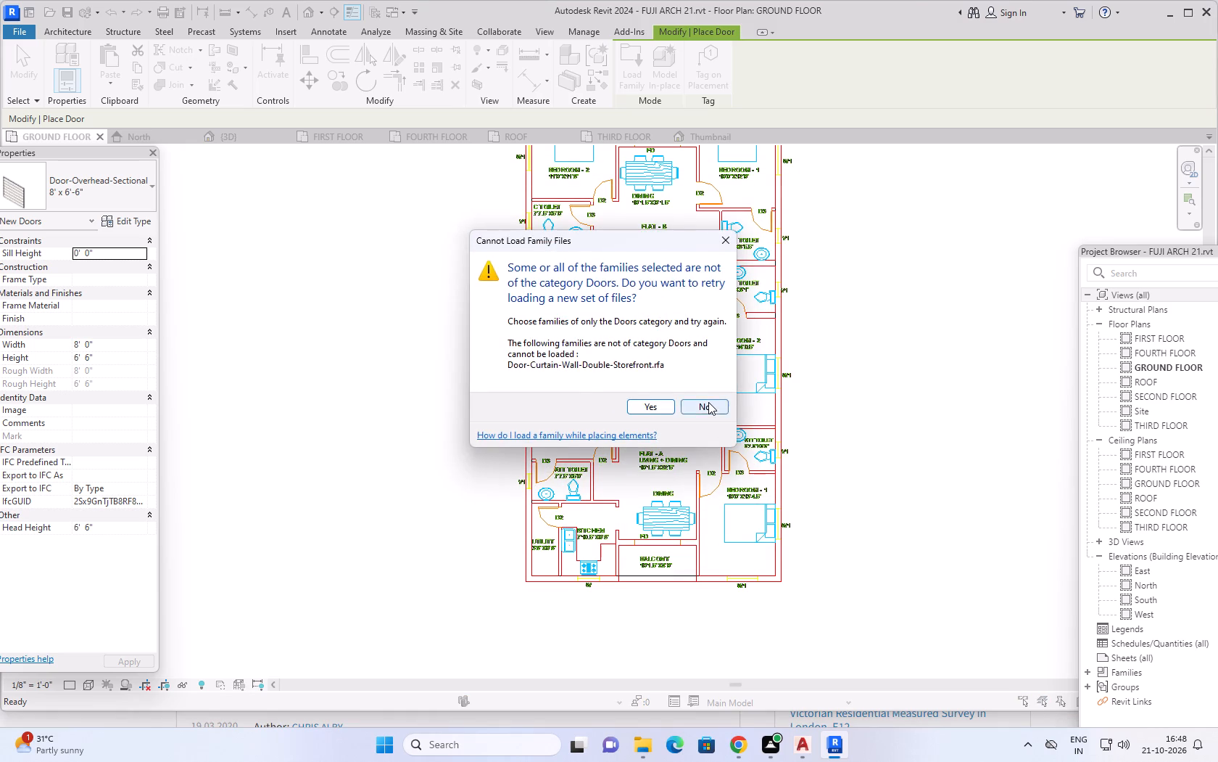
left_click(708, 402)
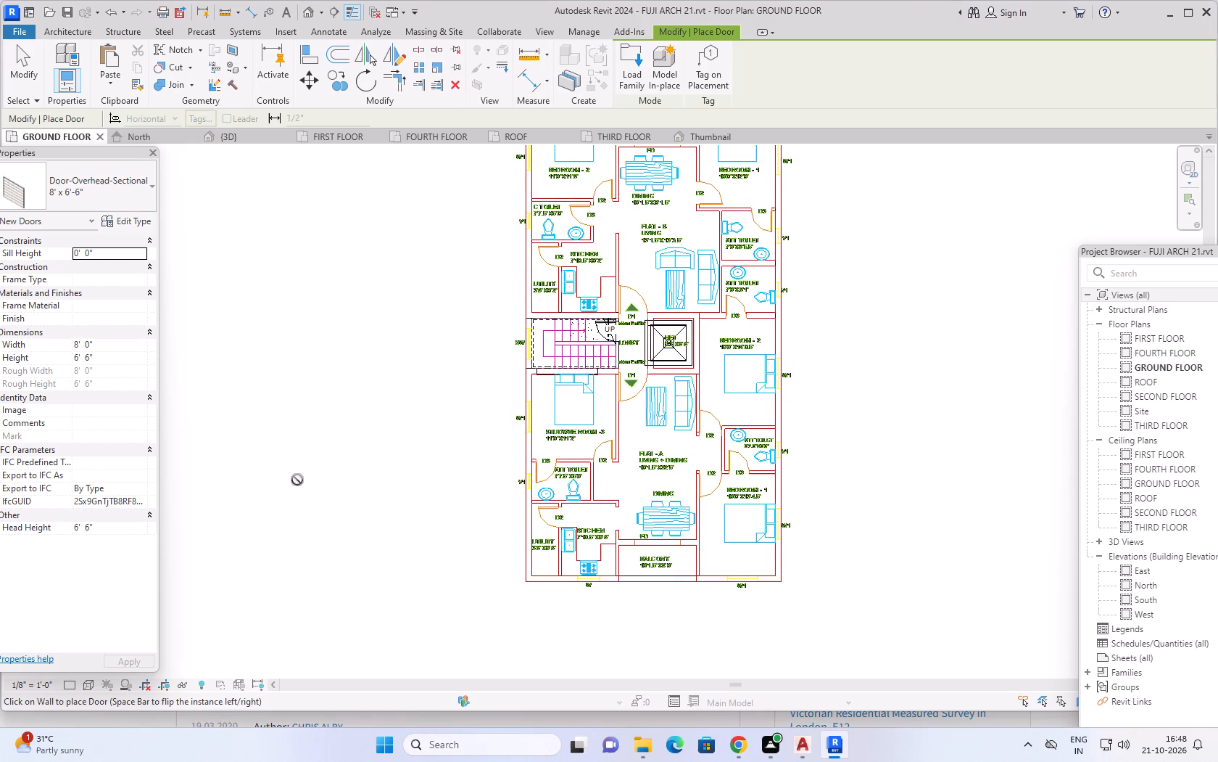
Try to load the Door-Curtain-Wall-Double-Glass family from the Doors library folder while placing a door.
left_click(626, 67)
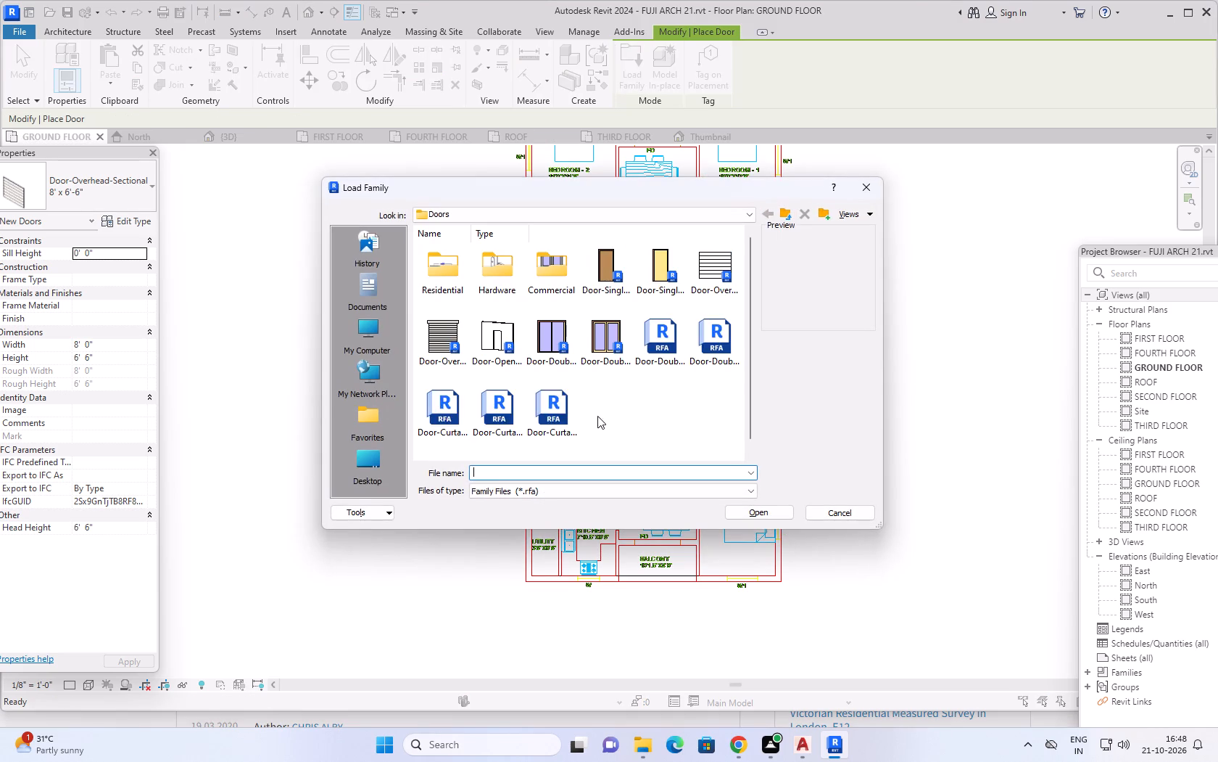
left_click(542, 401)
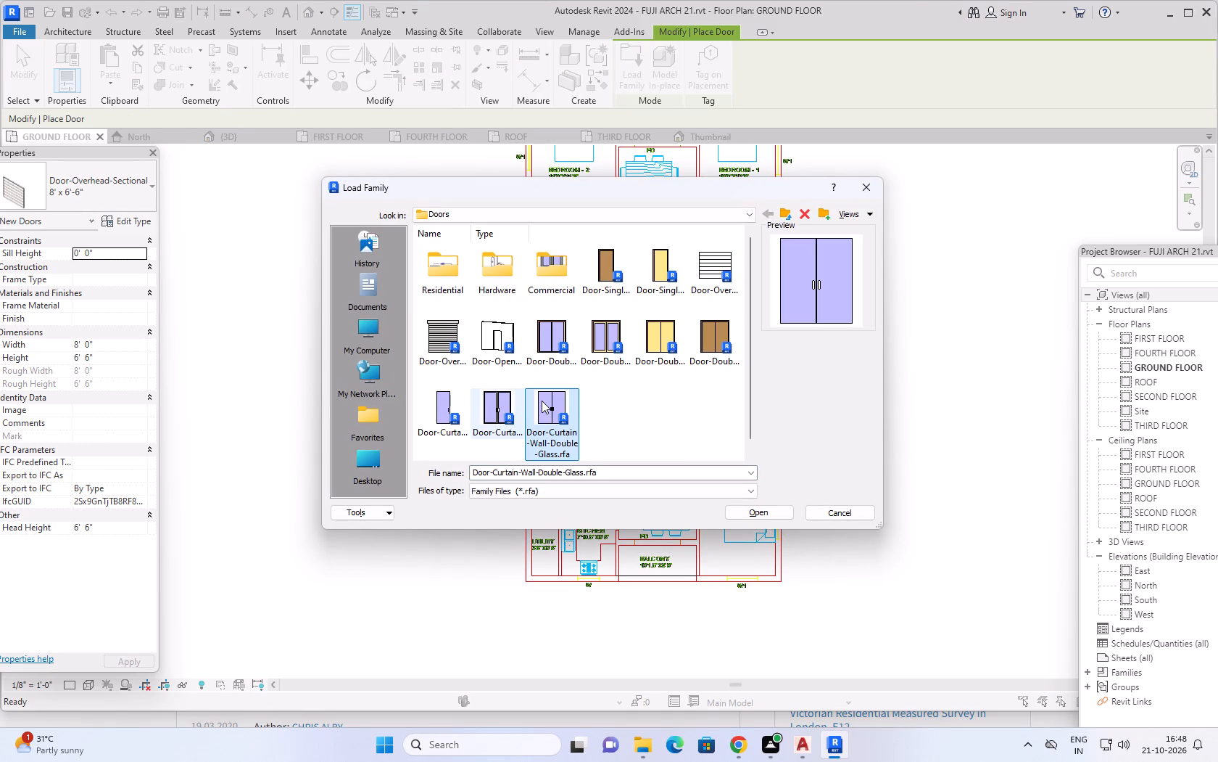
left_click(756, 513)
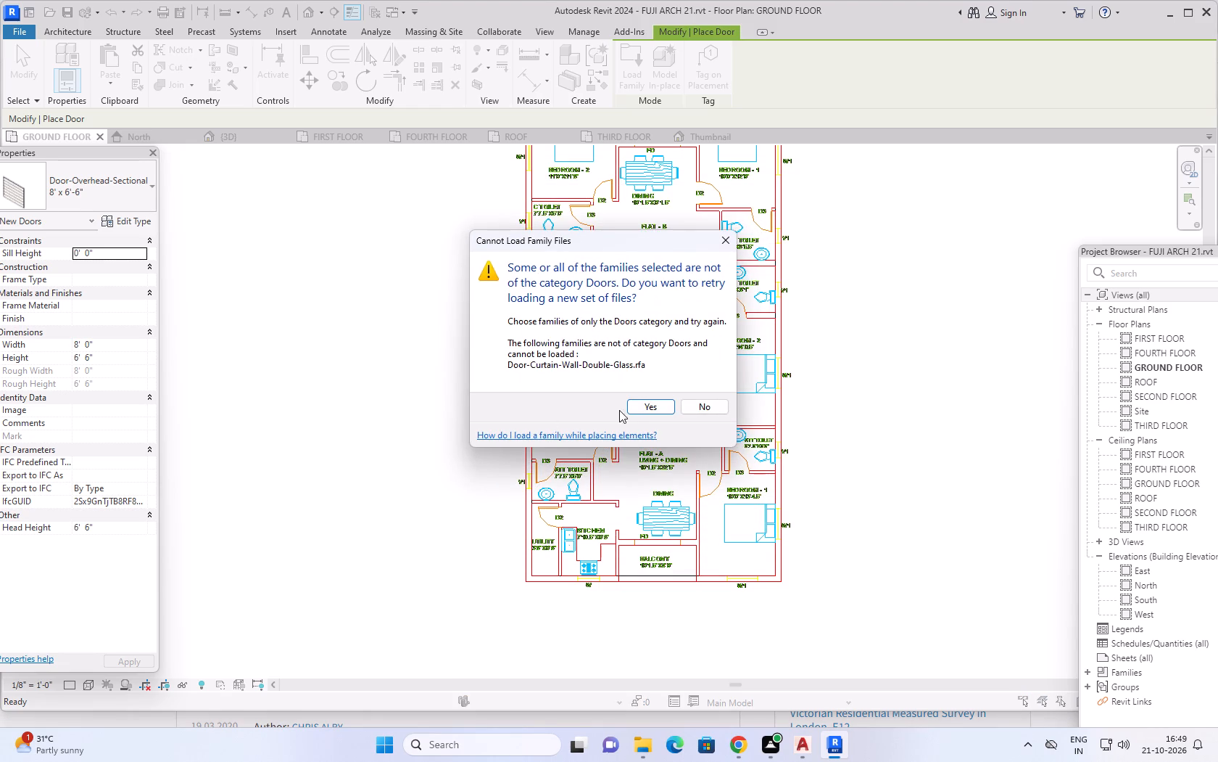
Open the online help article on loading families while placing elements.
left_click(627, 433)
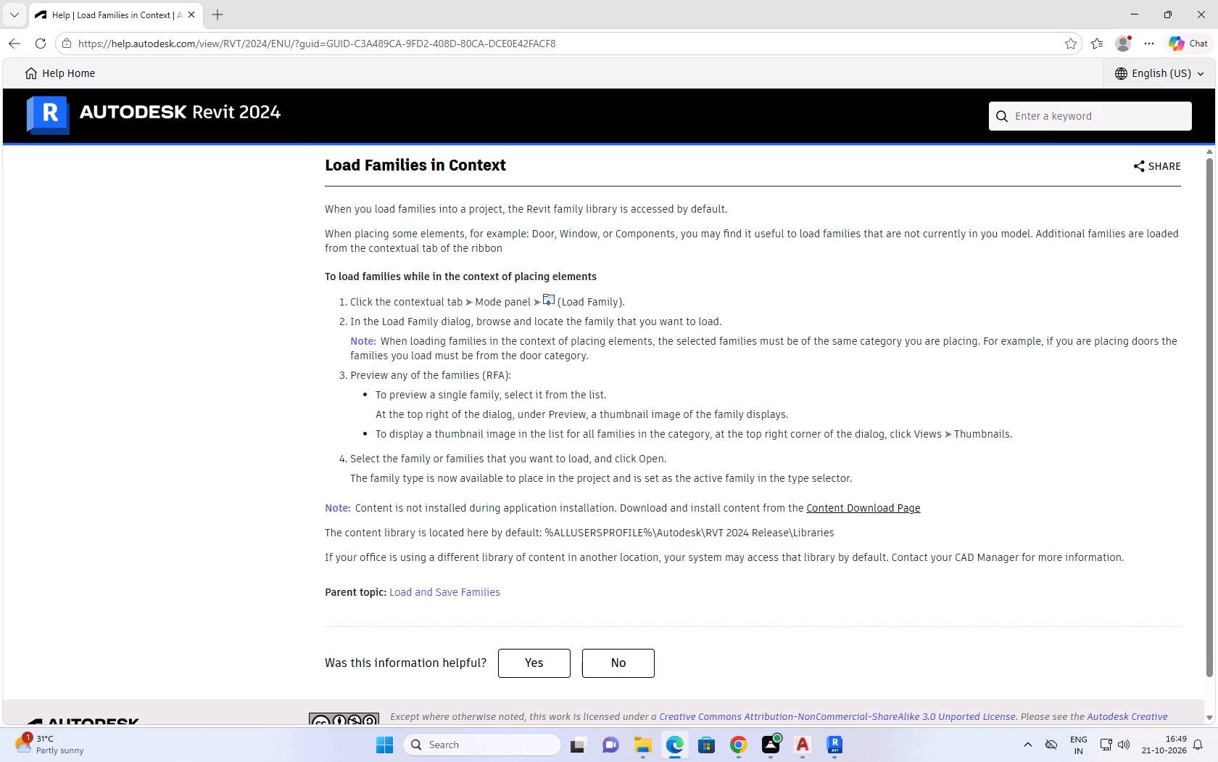
Skim the Load Families in Context help article, return to Revit and decline retrying the Door-Curtain-Wall-Double-Glass load.
scroll(697, 364, "down", 4)
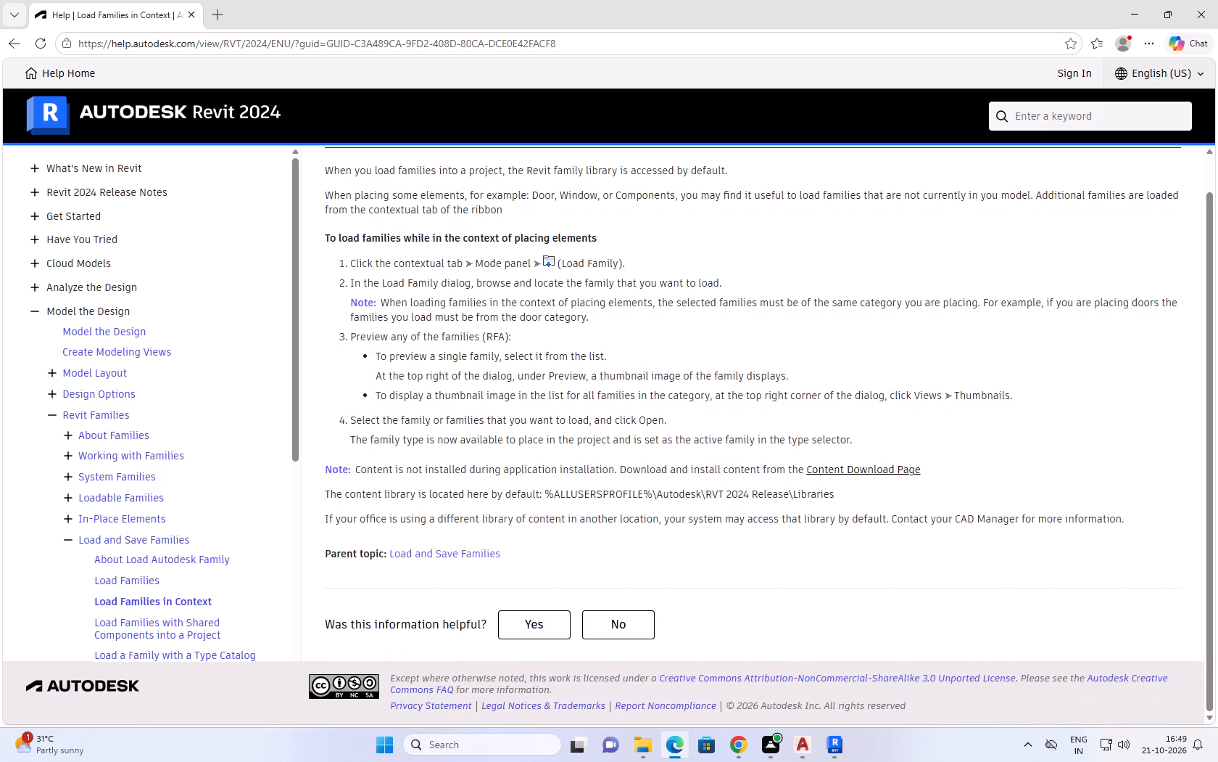
scroll(703, 377, "down", 2)
left_click(832, 742)
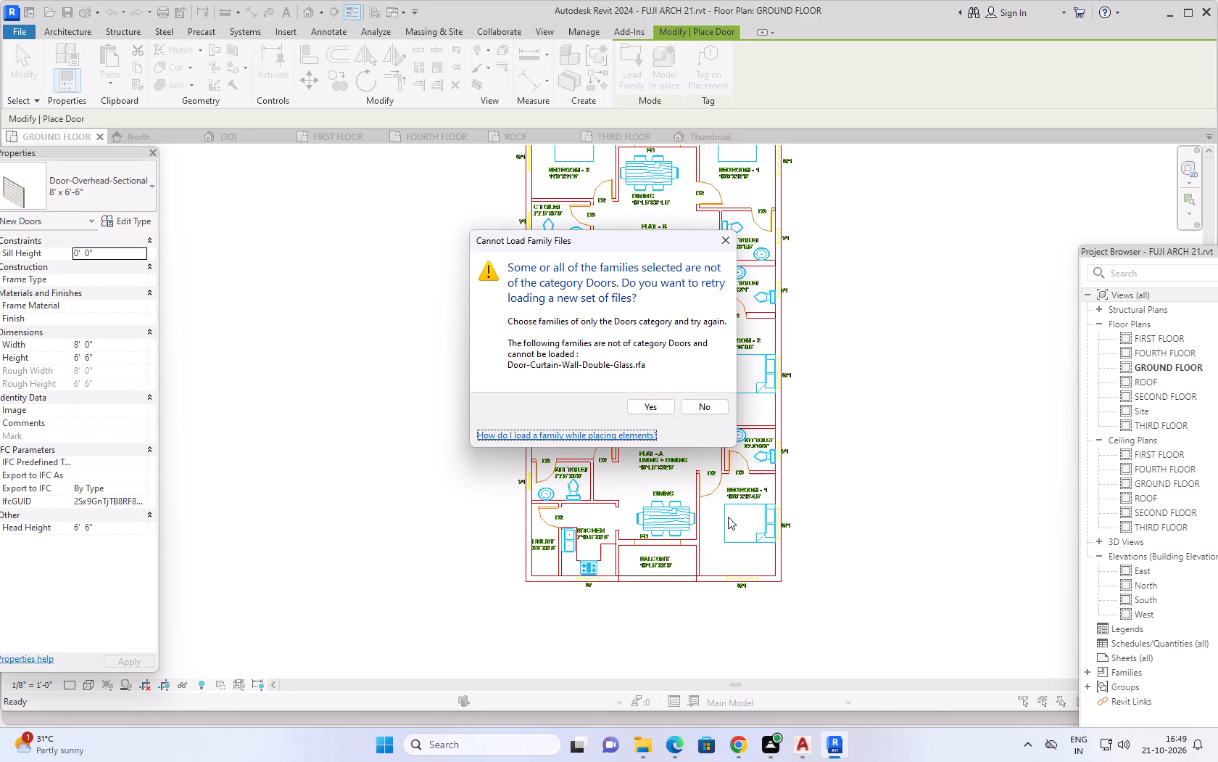
left_click(700, 409)
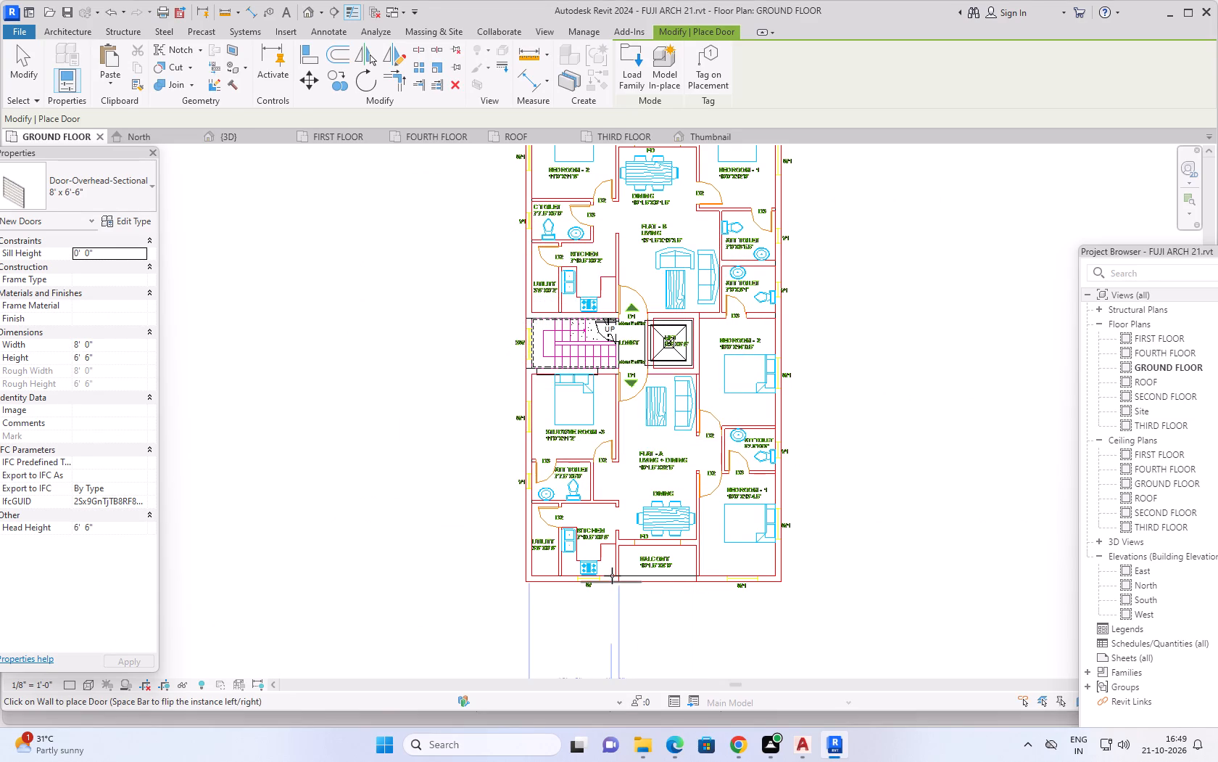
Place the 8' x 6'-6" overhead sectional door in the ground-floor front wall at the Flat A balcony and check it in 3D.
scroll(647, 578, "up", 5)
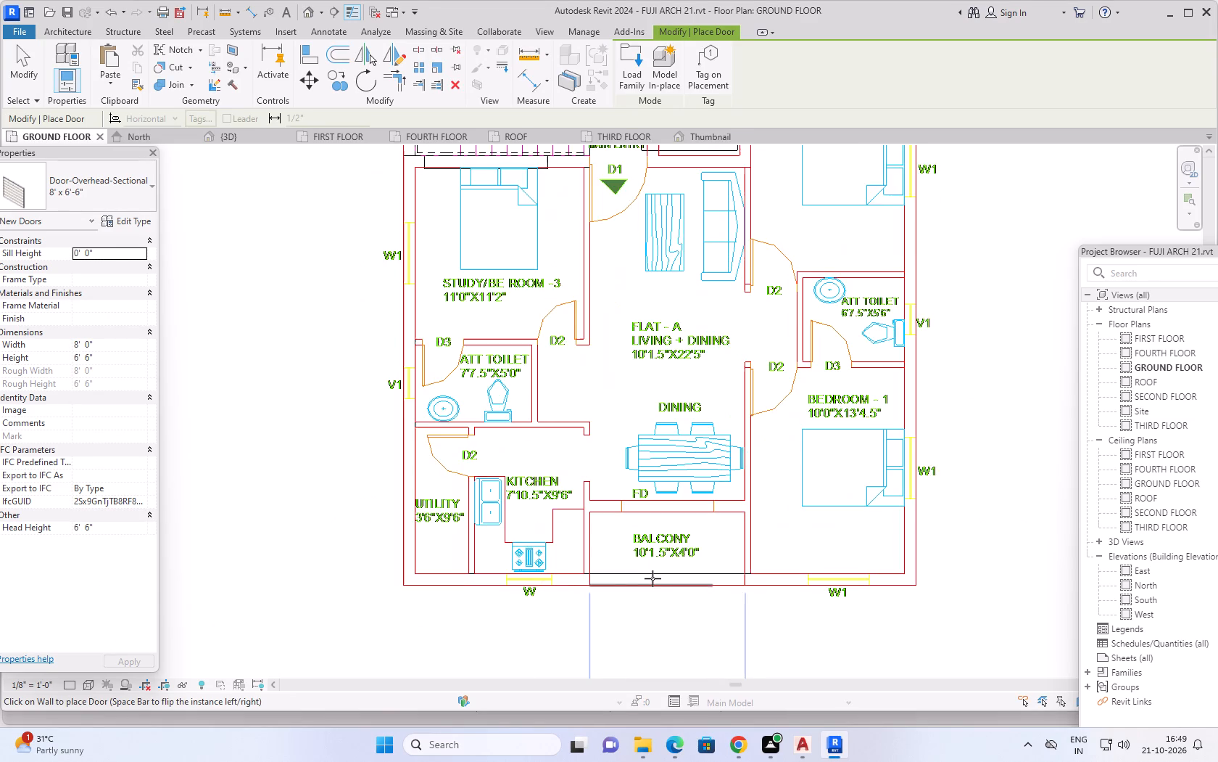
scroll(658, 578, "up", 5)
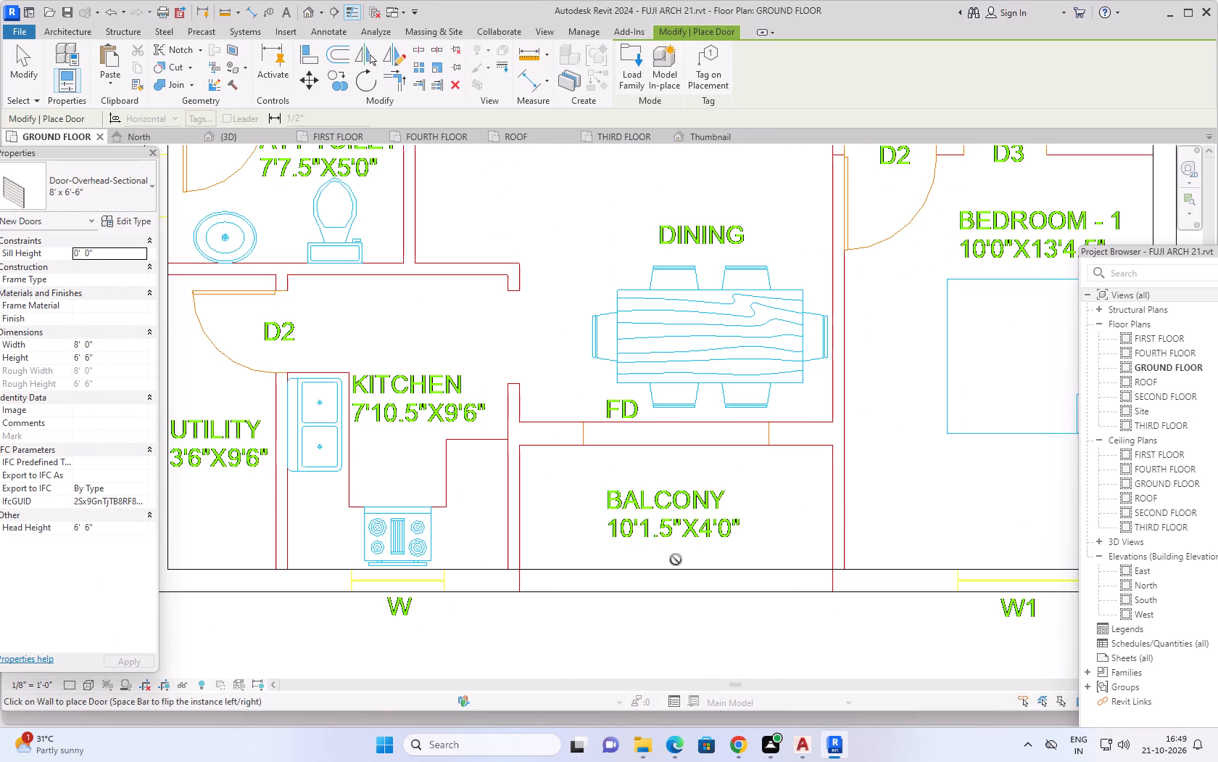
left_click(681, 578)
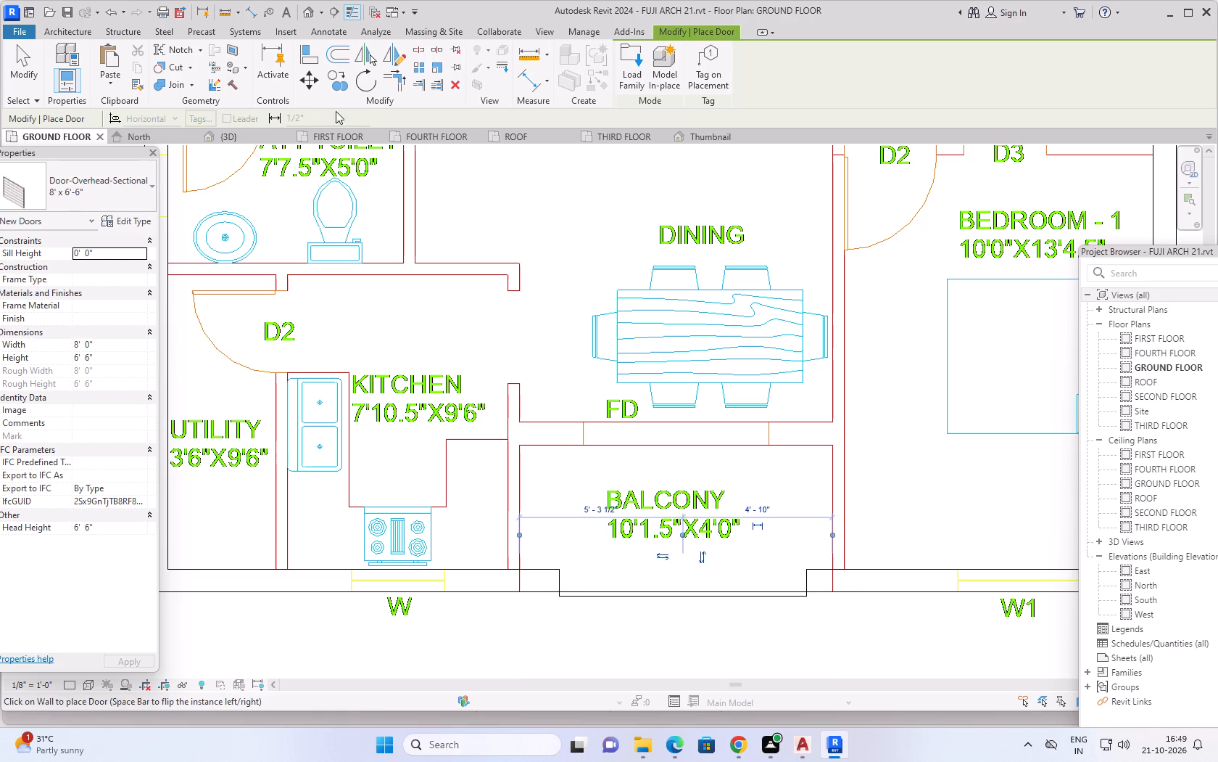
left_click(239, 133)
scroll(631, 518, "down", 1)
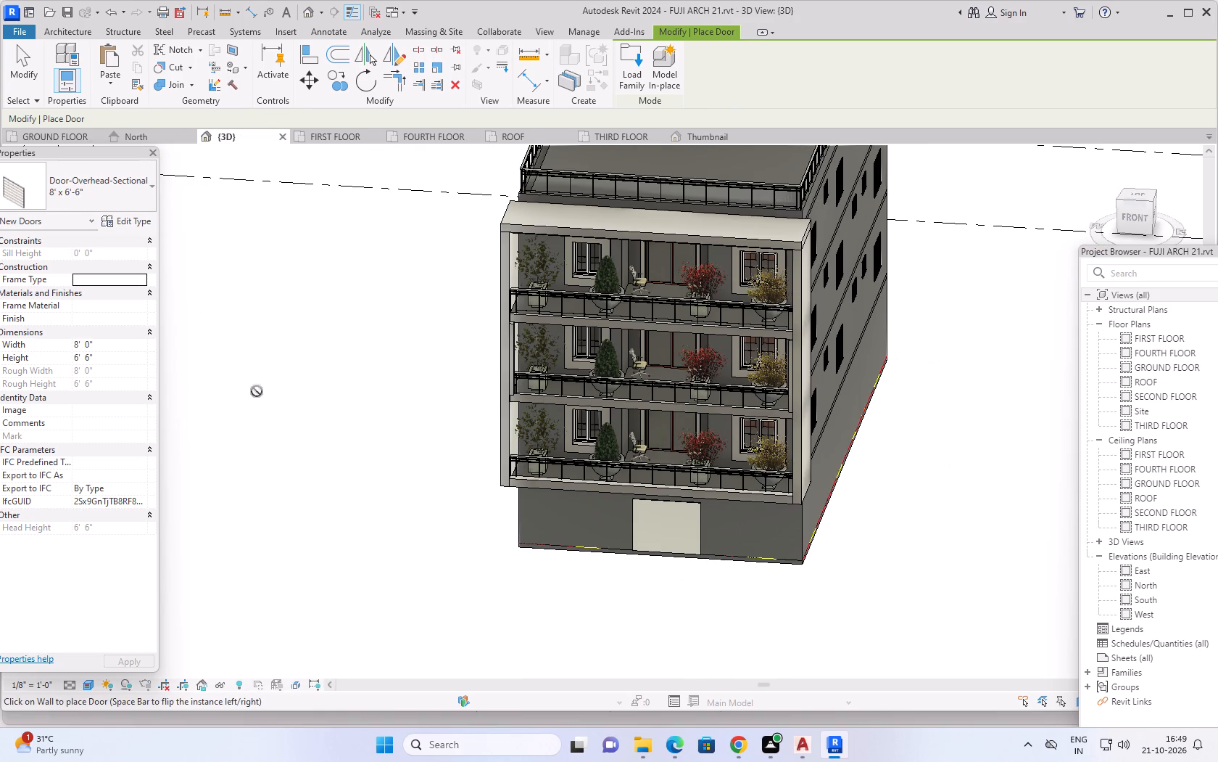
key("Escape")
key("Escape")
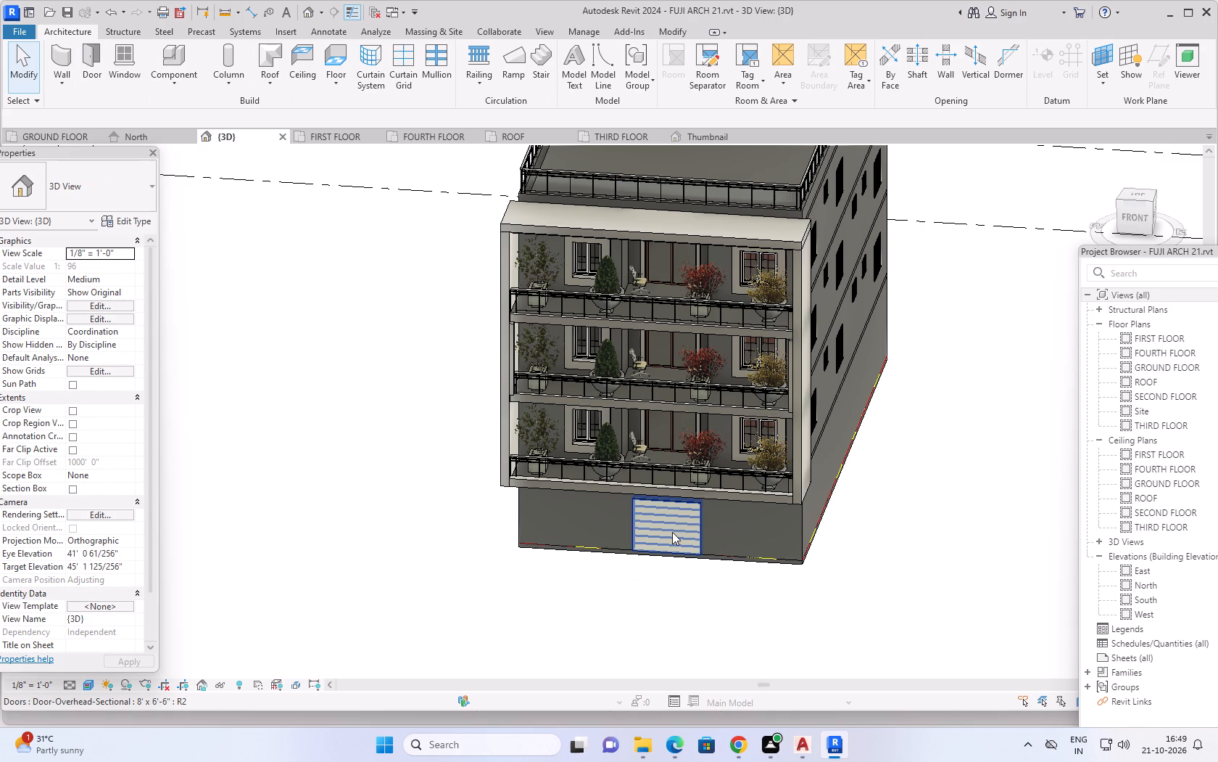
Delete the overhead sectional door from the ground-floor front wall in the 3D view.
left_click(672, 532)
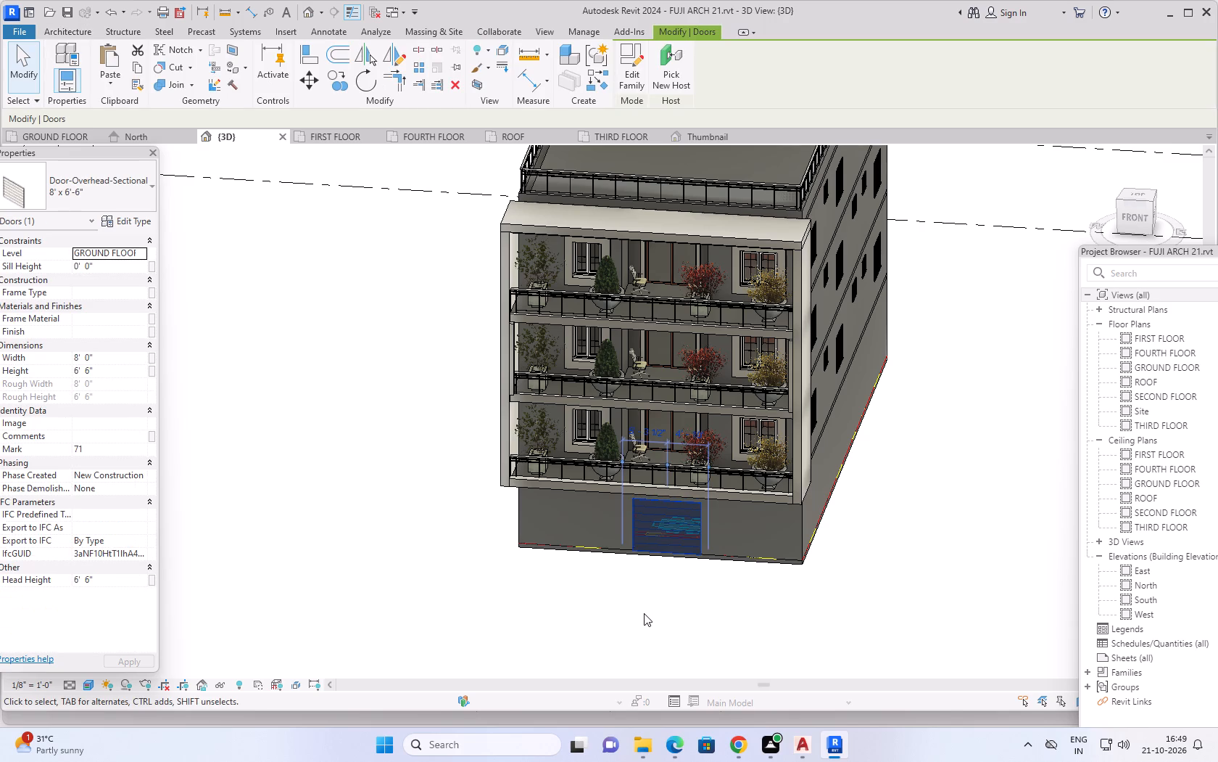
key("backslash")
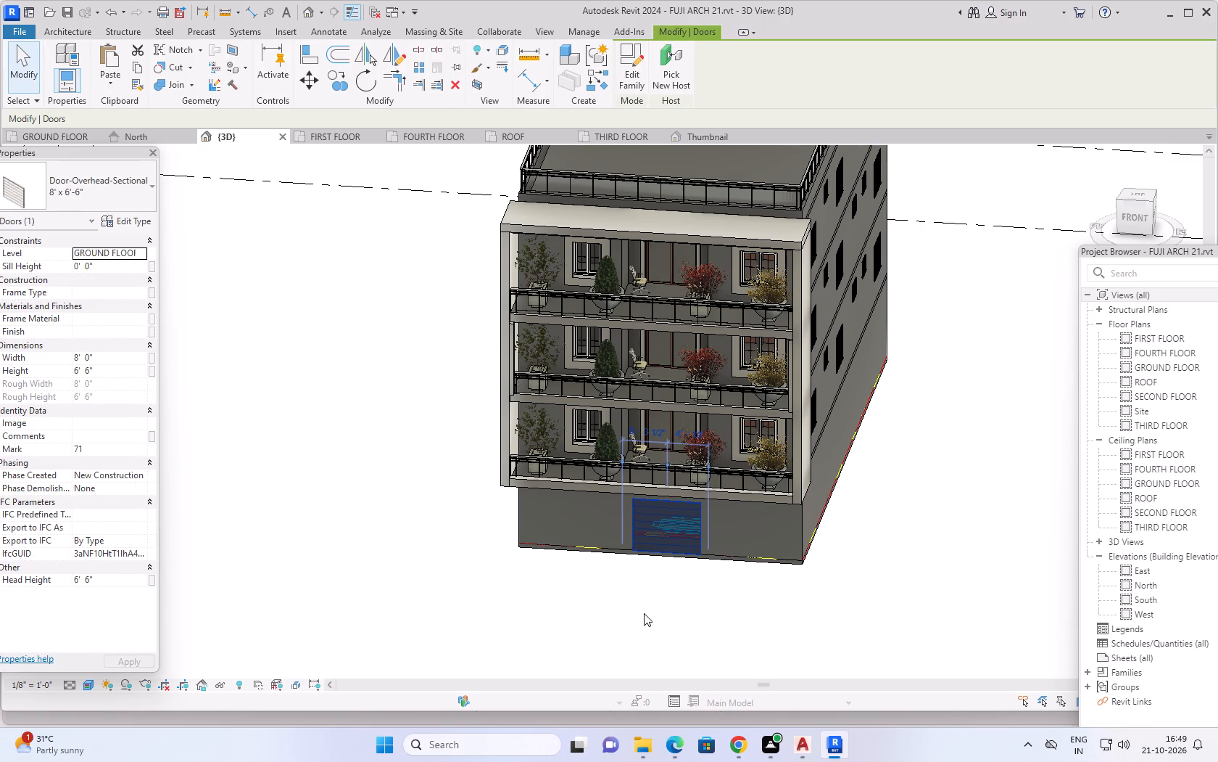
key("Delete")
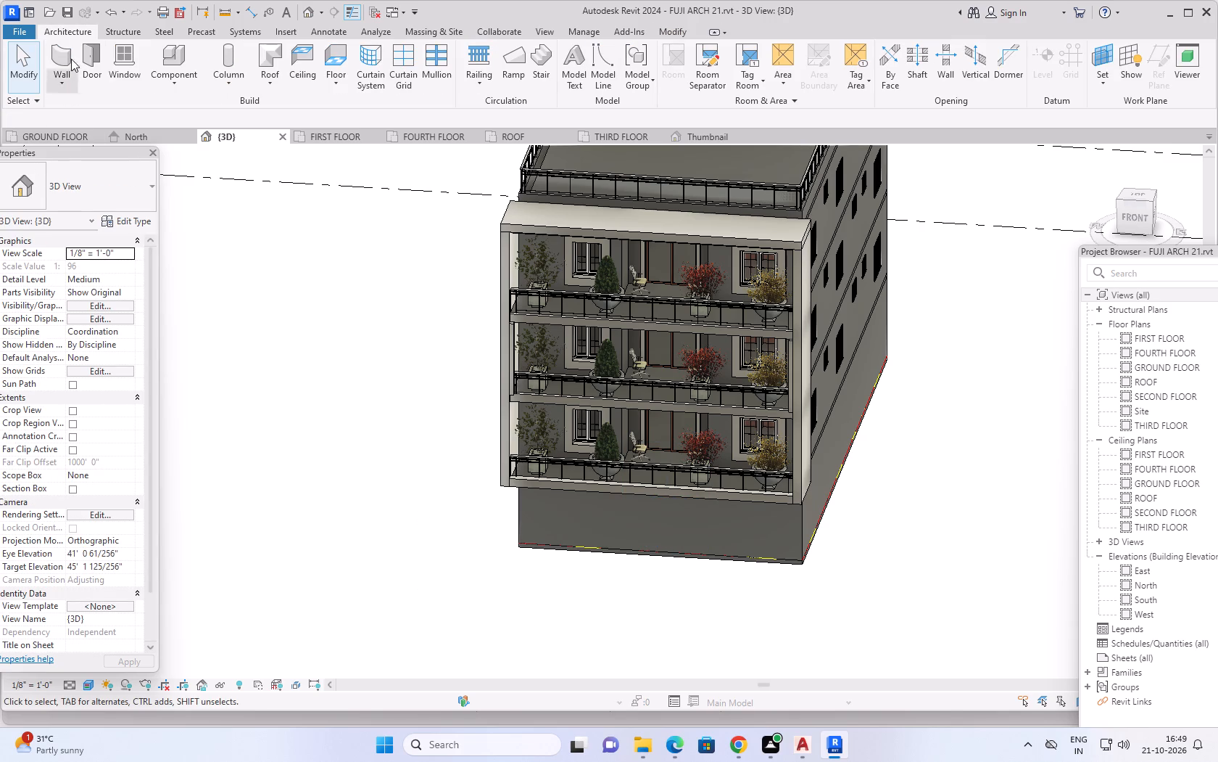
Load the Aluprof_MB-79N-SI_PanelDoor_AD24-DblSidelight_Sgl_Out-Open_R-00819 family from the Residential doors folder as the active door, type 900 x 2100.
left_click(94, 56)
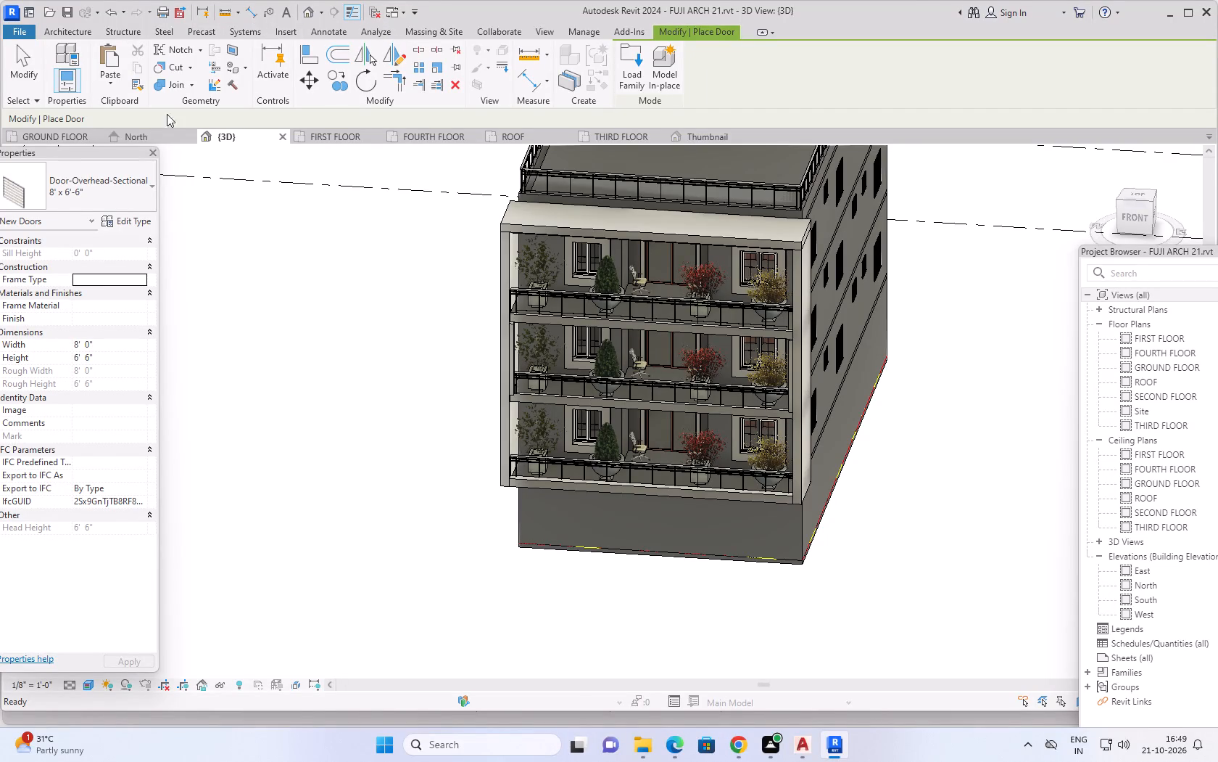
left_click(115, 218)
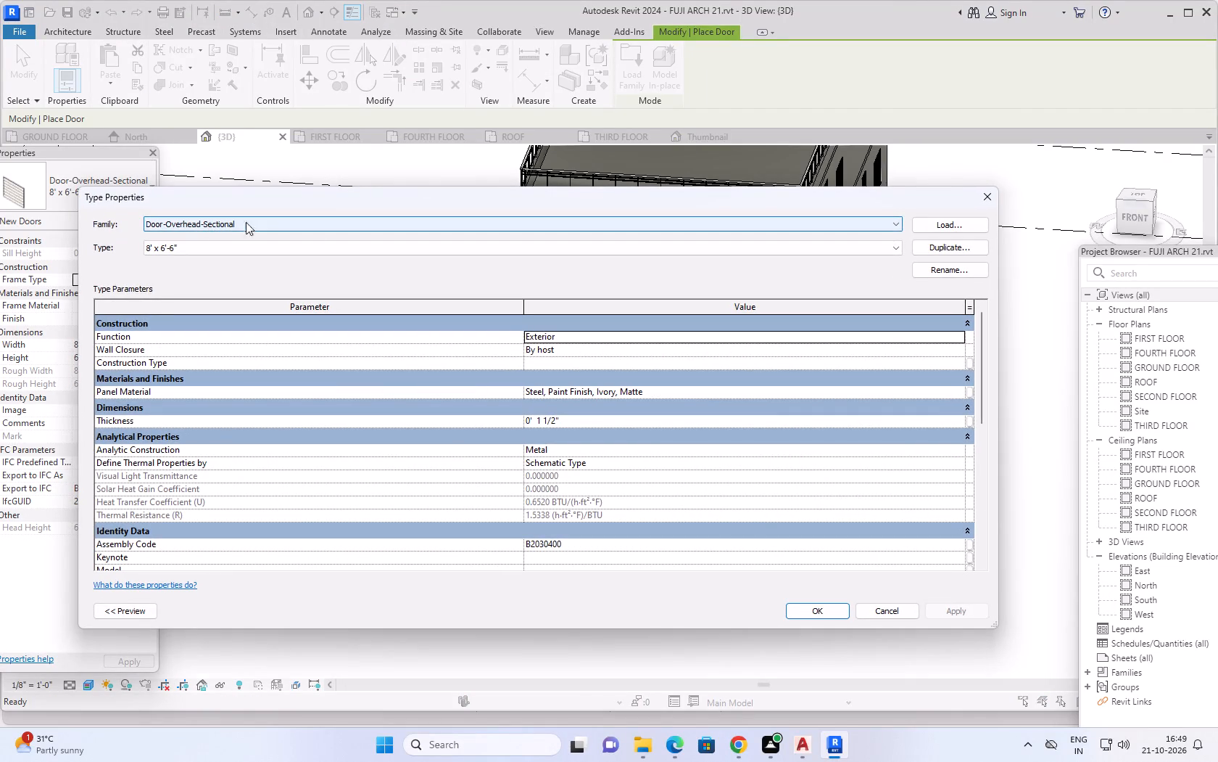
left_click(950, 222)
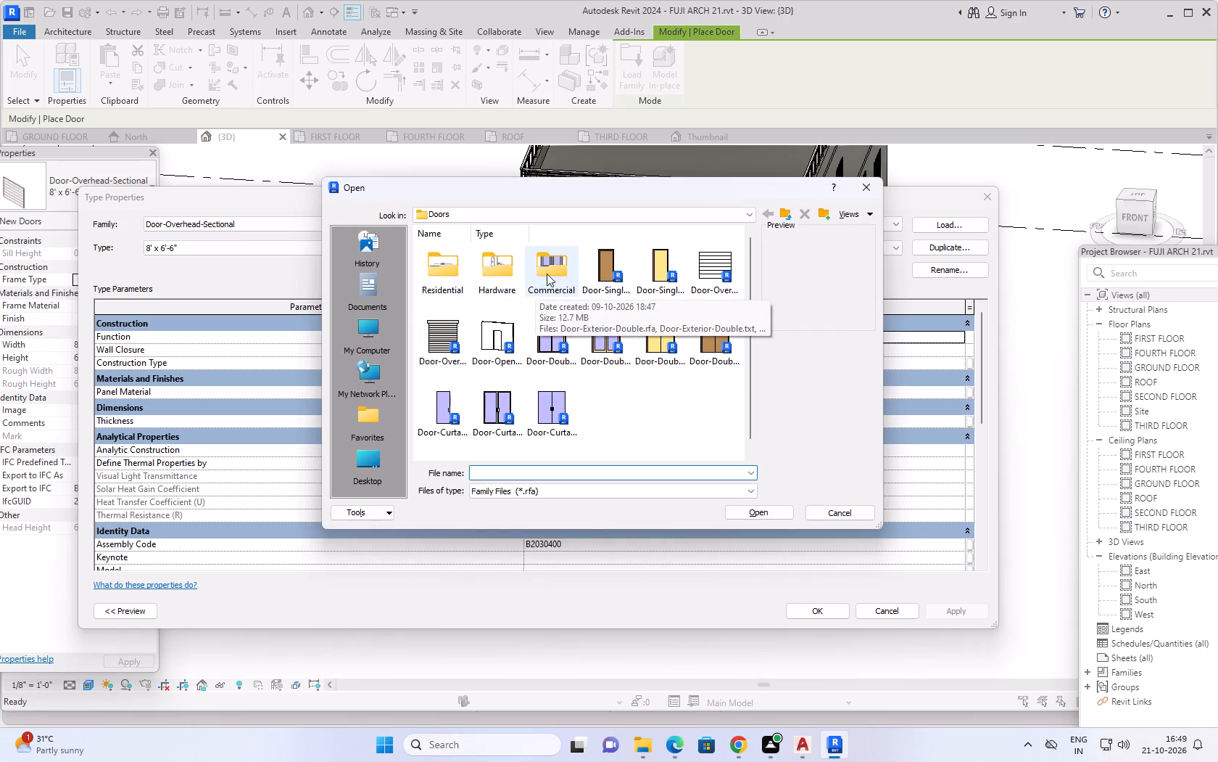
double_click(446, 260)
scroll(473, 290, "down", 6)
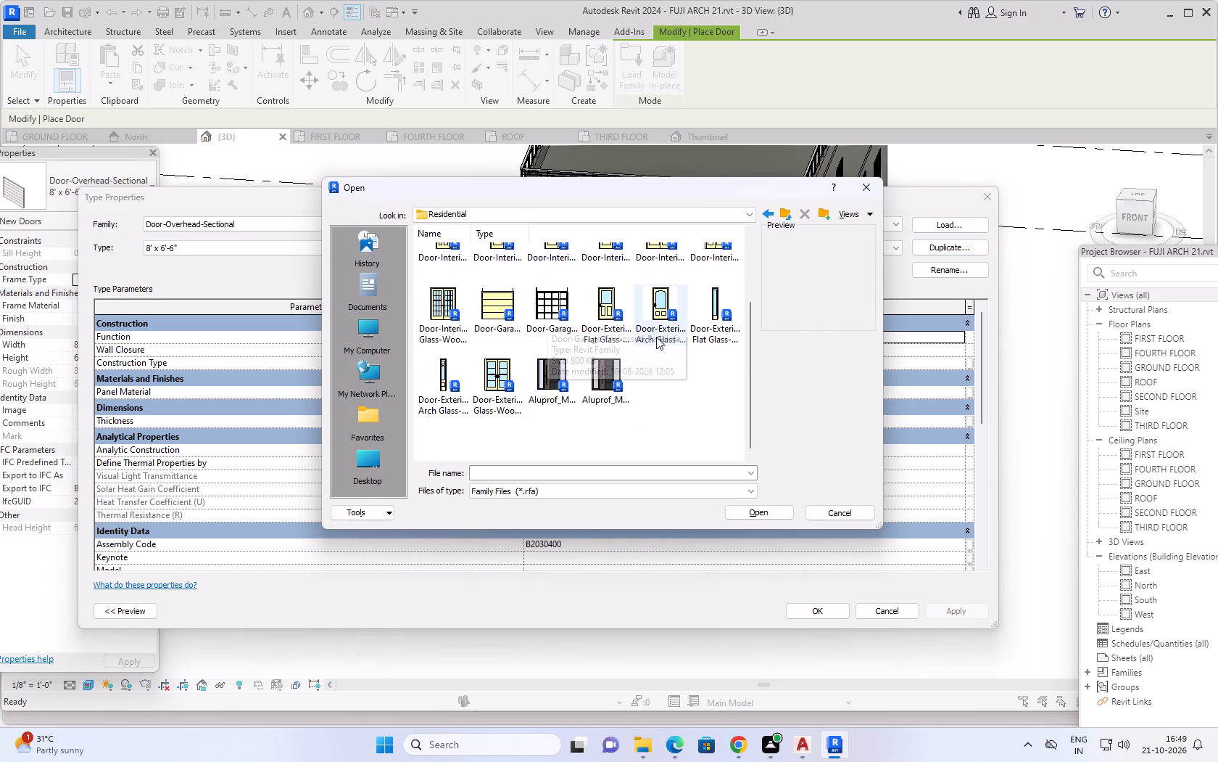
left_click(551, 377)
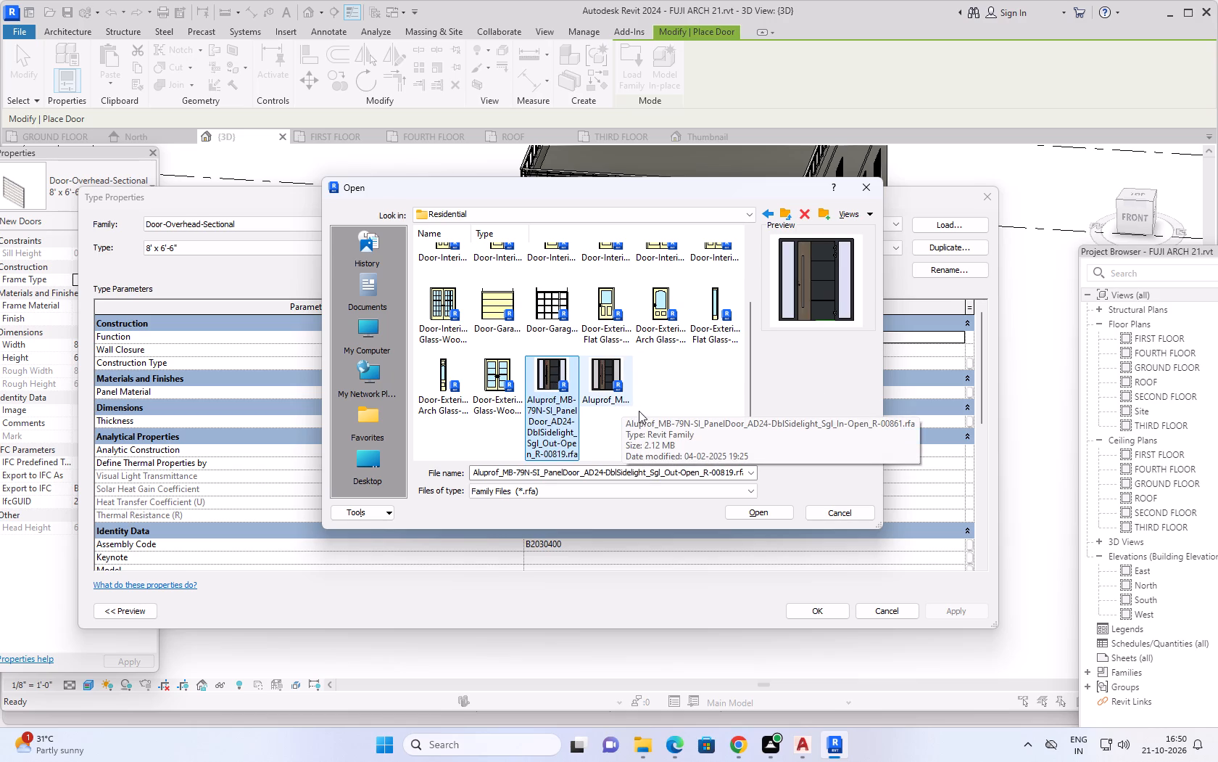
left_click(767, 508)
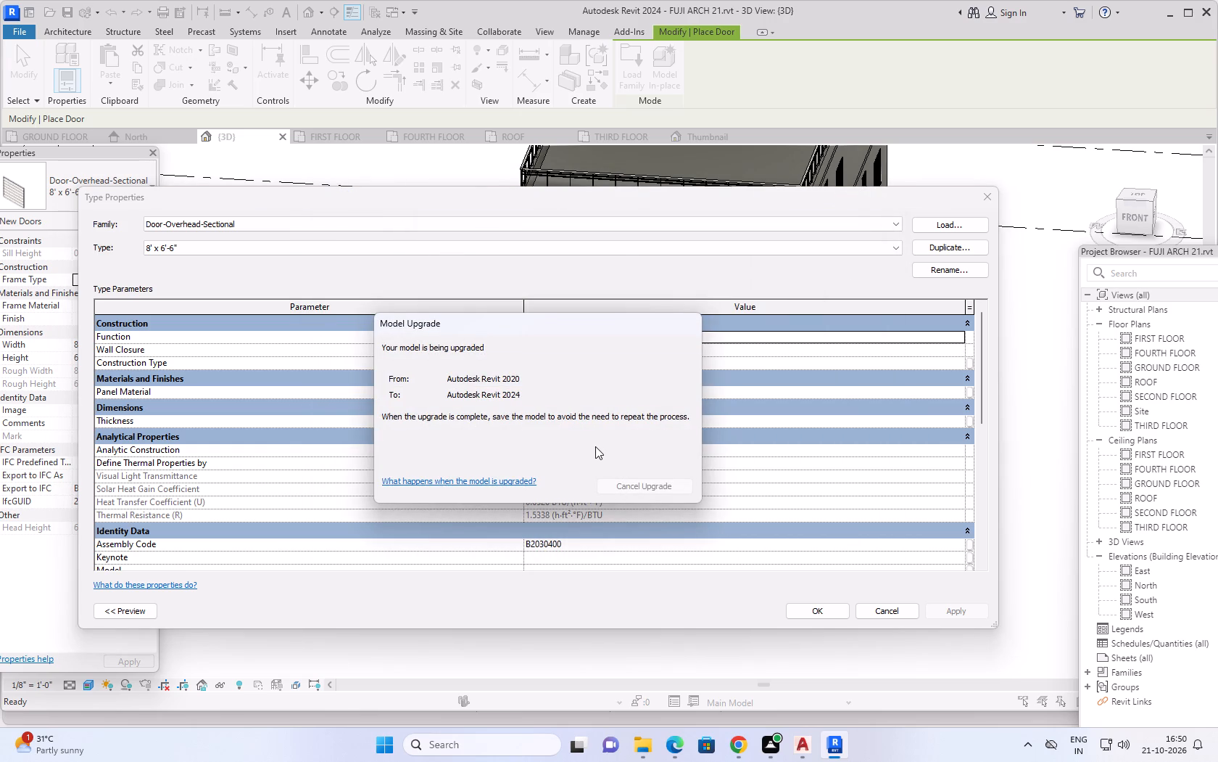
scroll(525, 412, "down", 1)
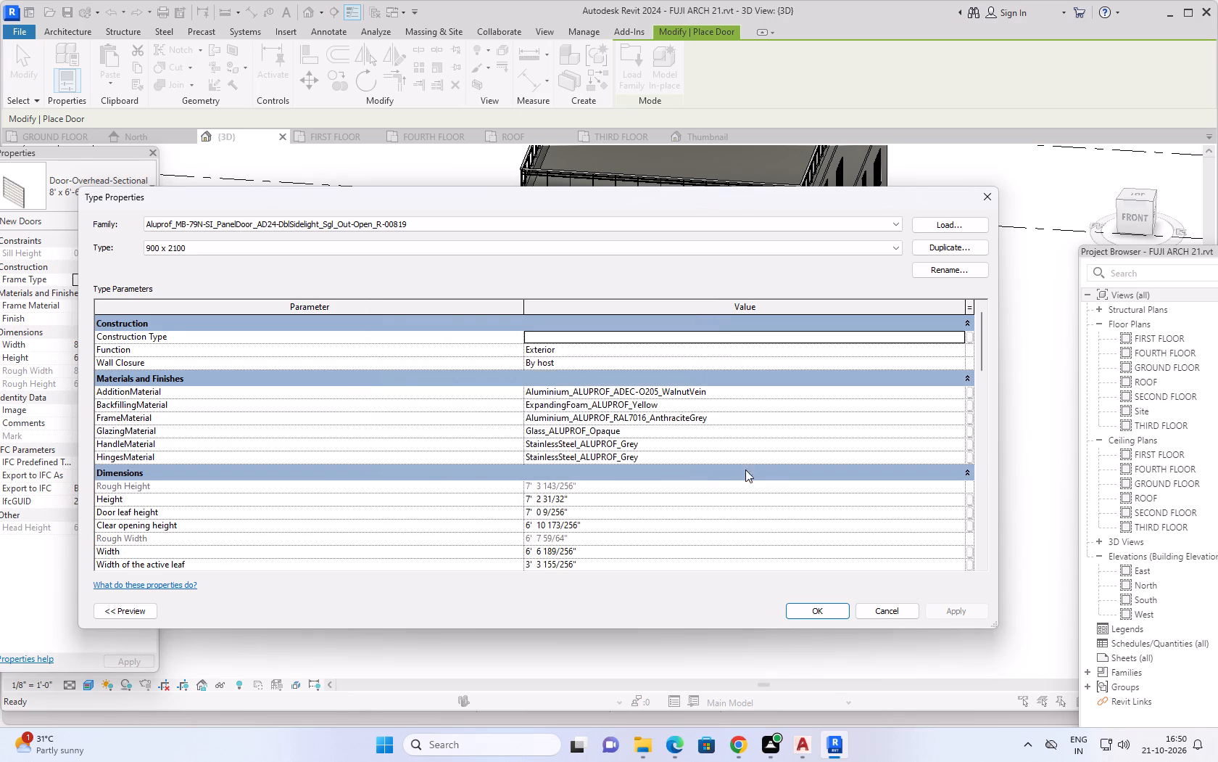
left_click(821, 608)
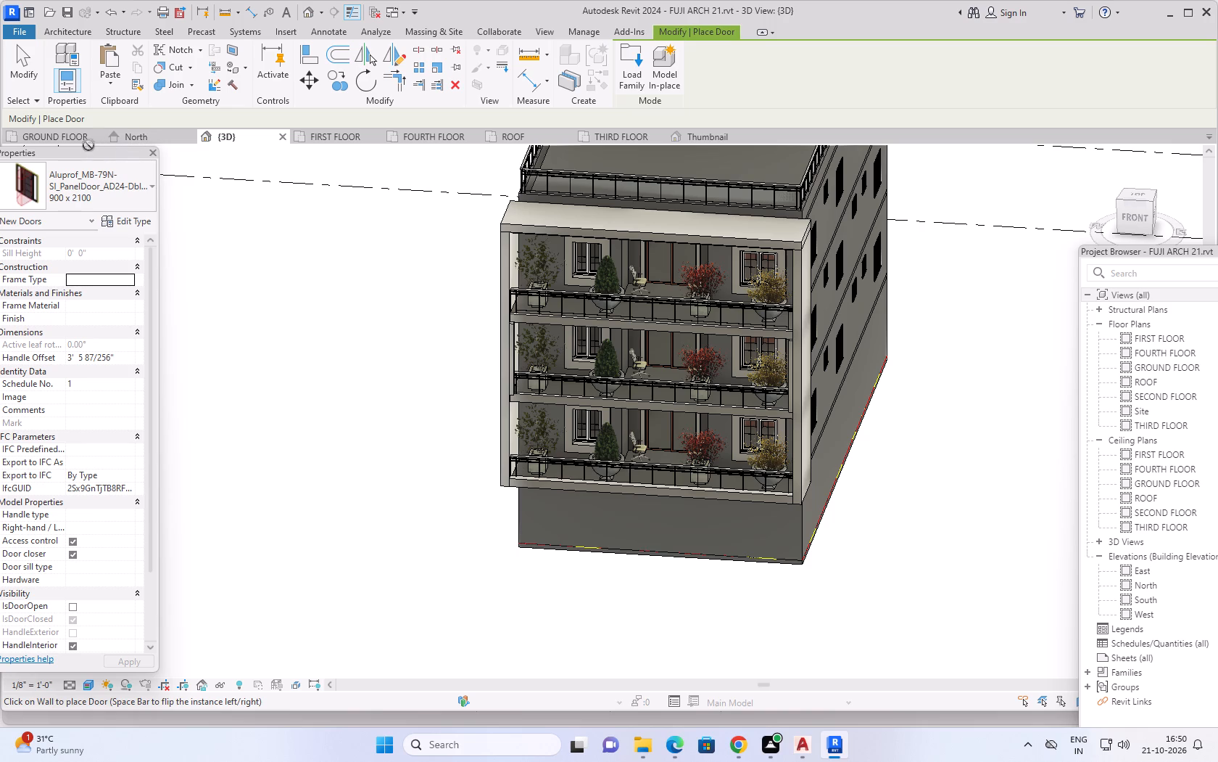
In the ground floor plan, duplicate the Aluprof panel door's 900 x 2100 type as 7'X7'.
left_click(60, 135)
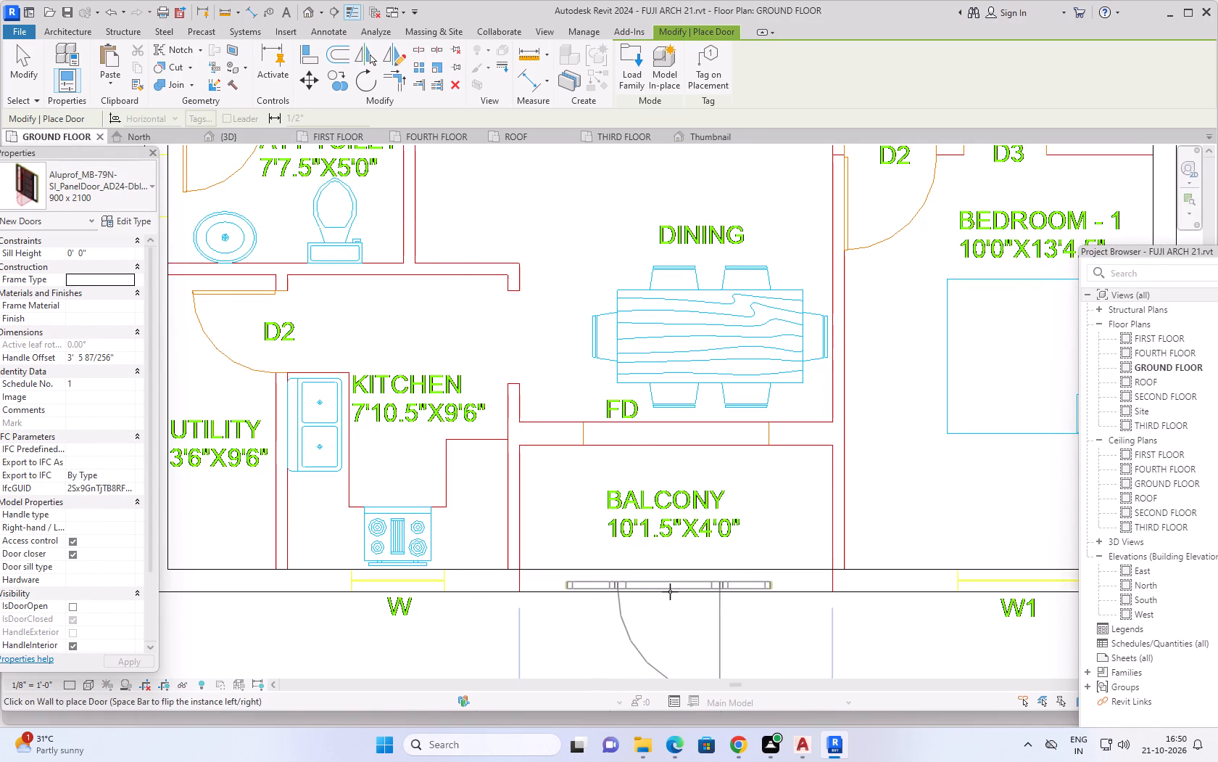
scroll(671, 592, "down", 2)
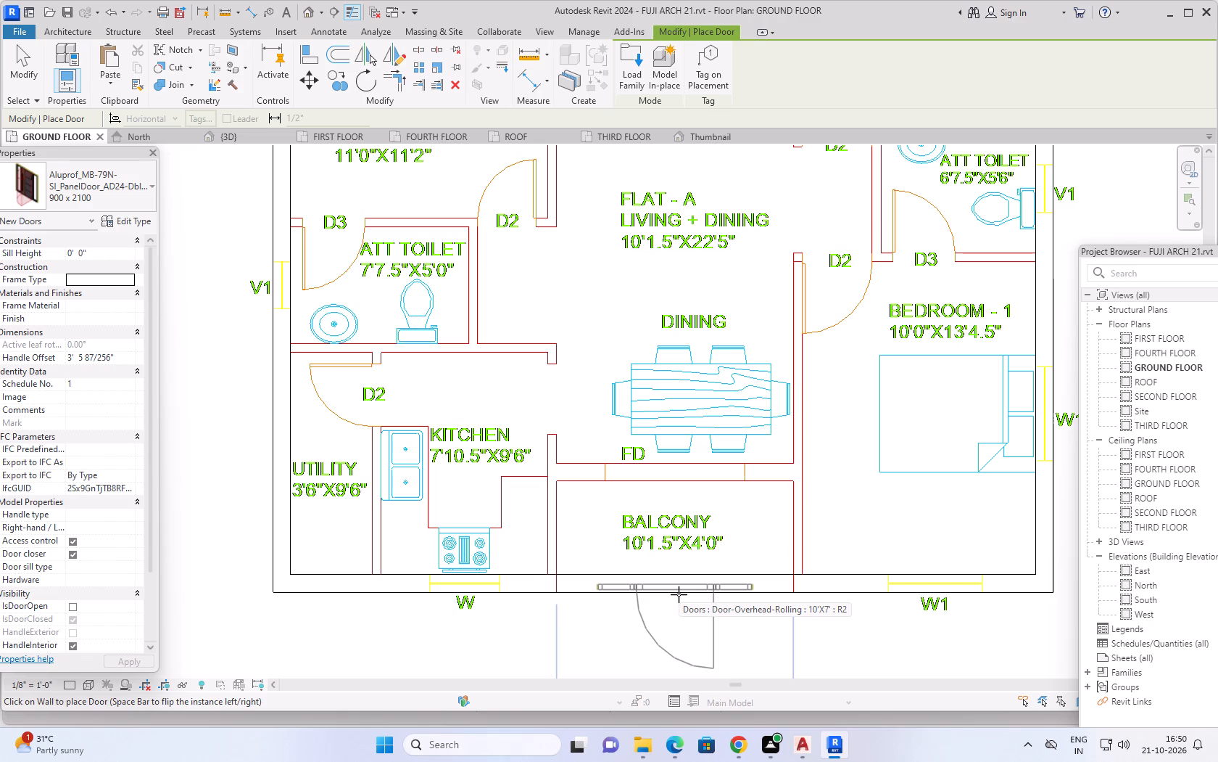
left_click(130, 213)
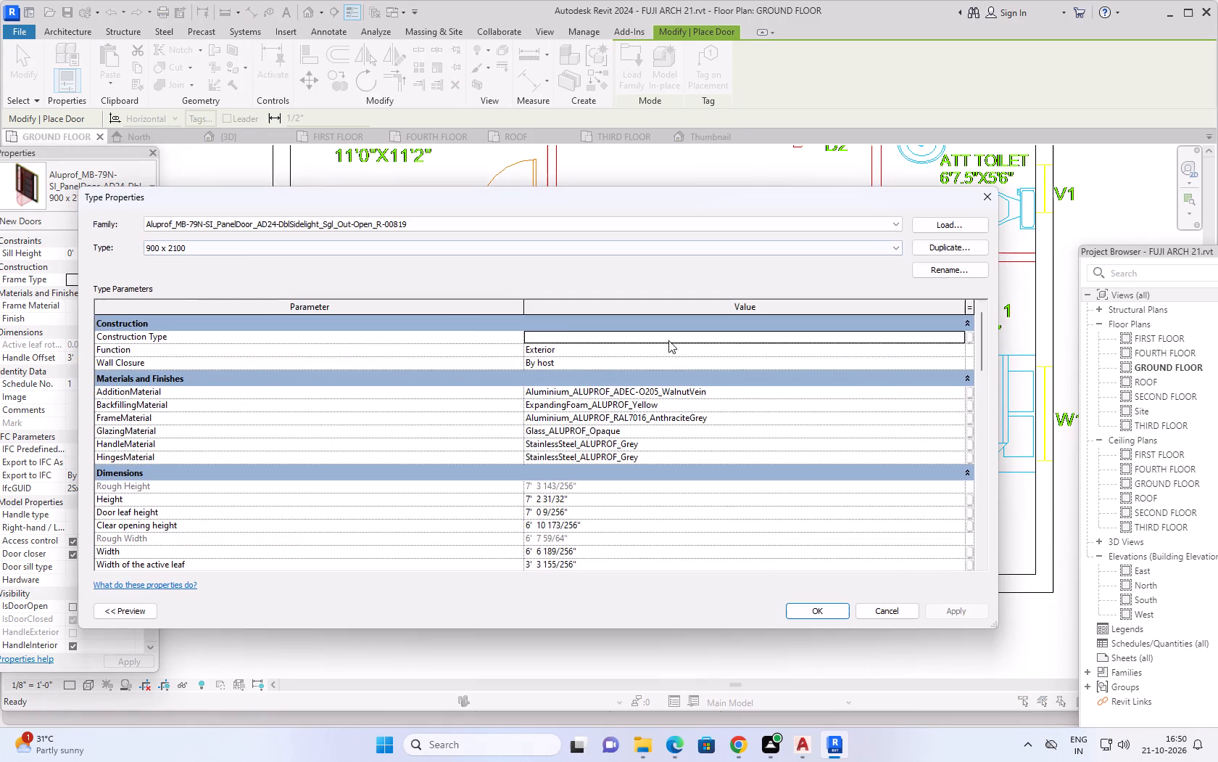
left_click(938, 245)
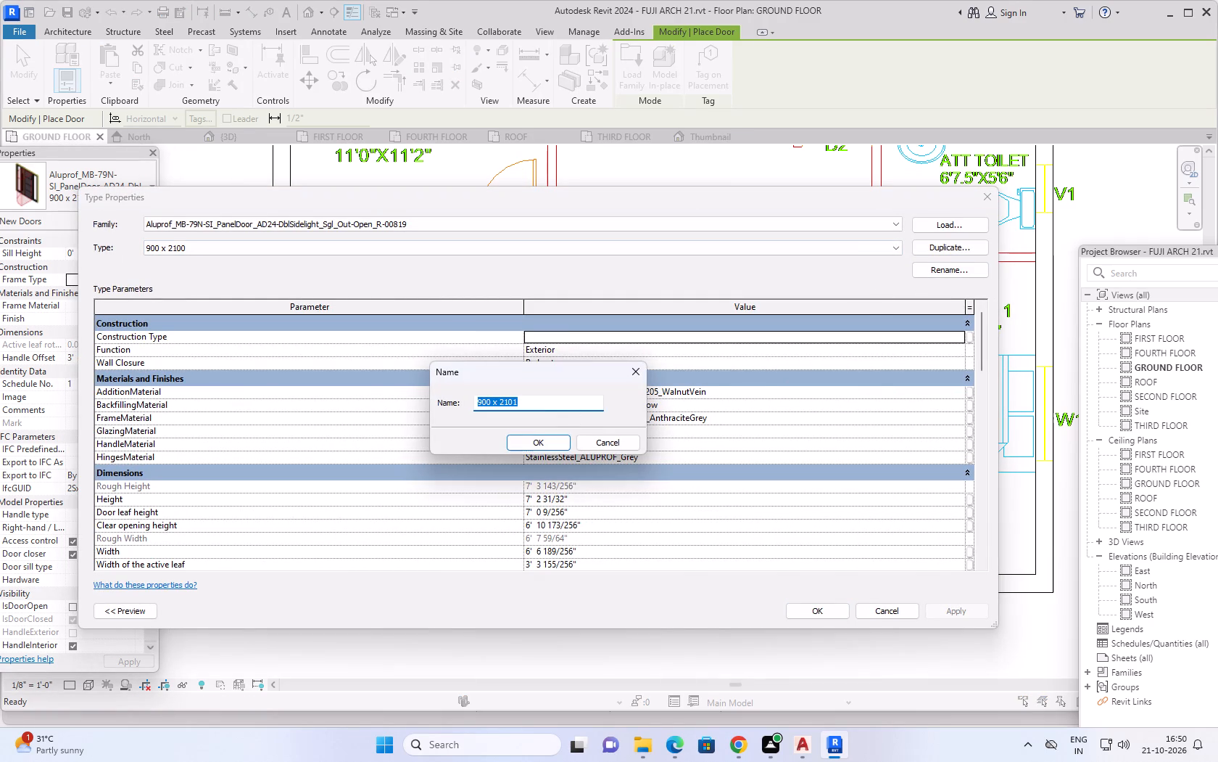
key("BackSpace")
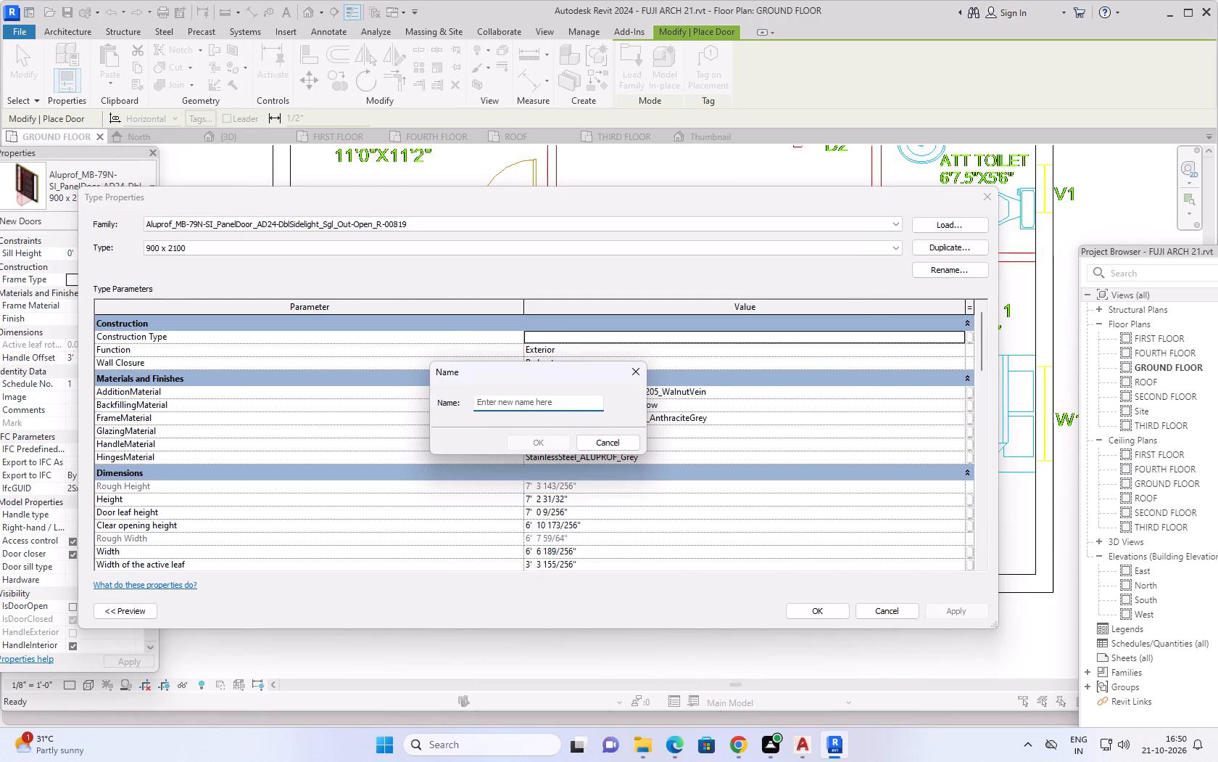
key("7")
key("apostrophe")
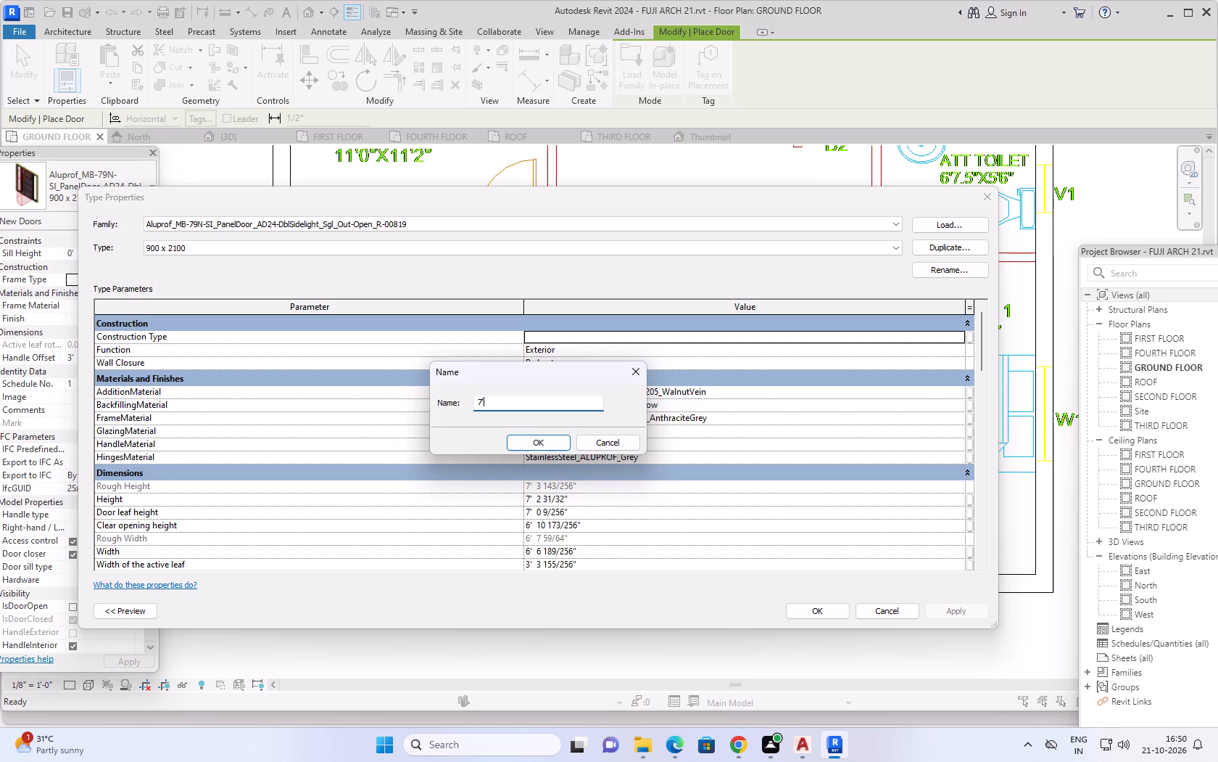
key("x")
key("7")
key("apostrophe")
left_click(544, 442)
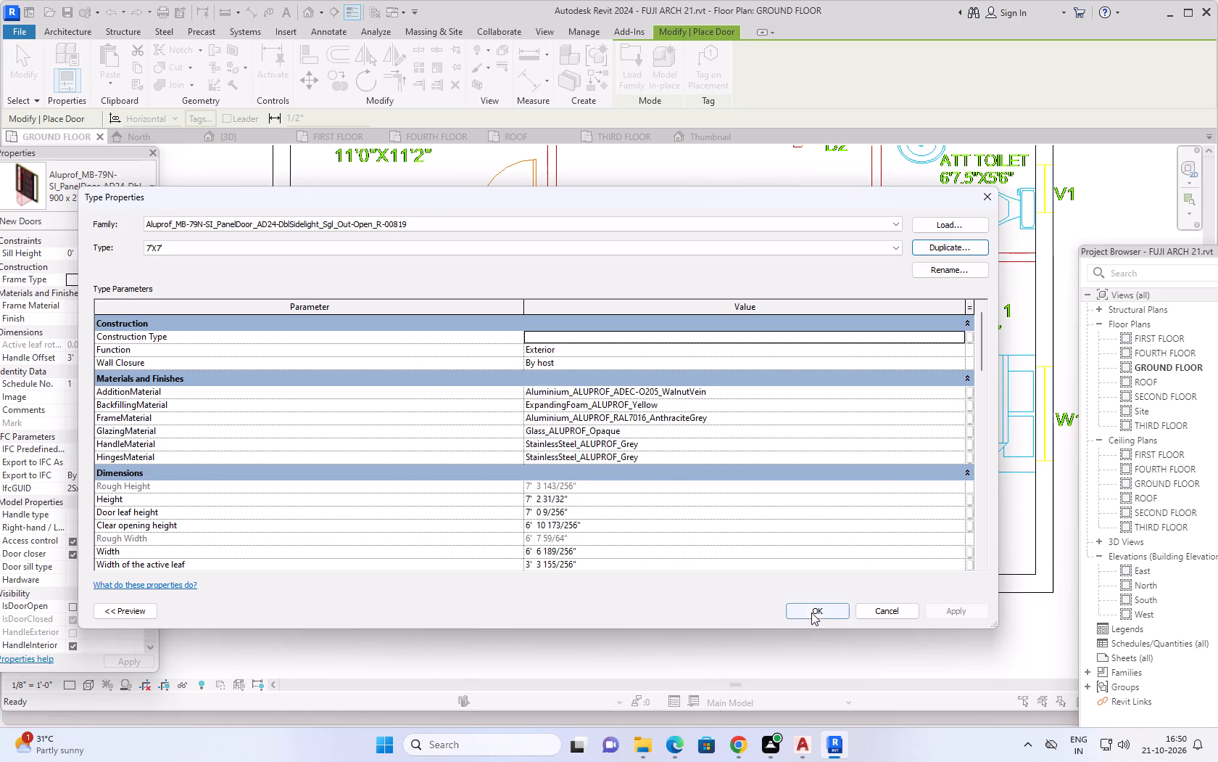
Set the 7'X7' door type's width to 7' and height to 7', and apply the changes.
scroll(613, 452, "down", 7)
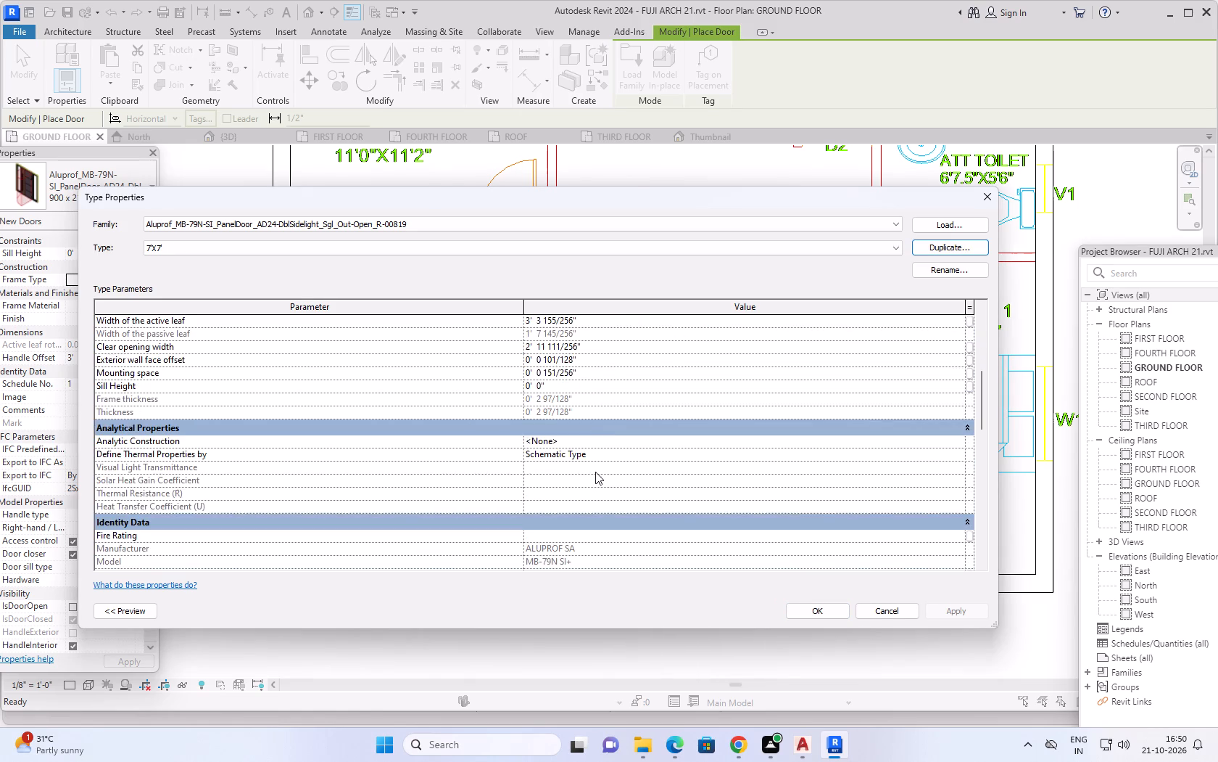
scroll(595, 472, "up", 3)
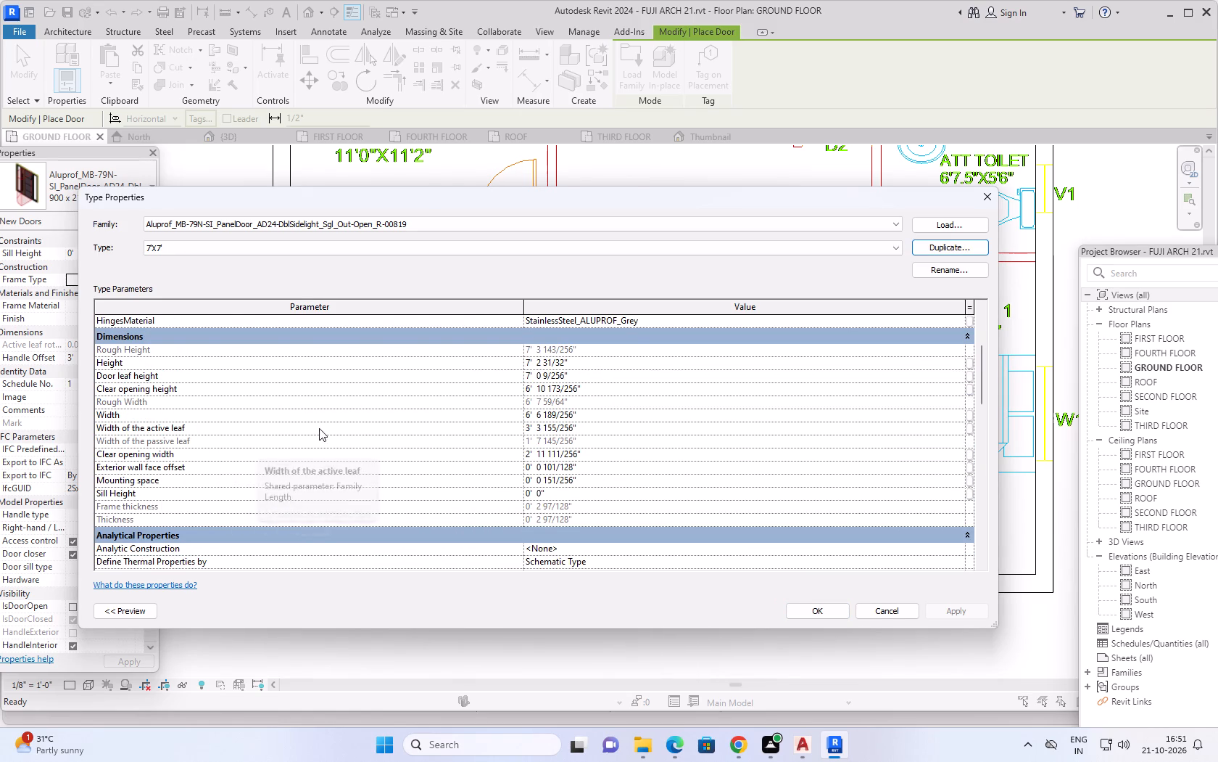
left_click(605, 412)
type("7'")
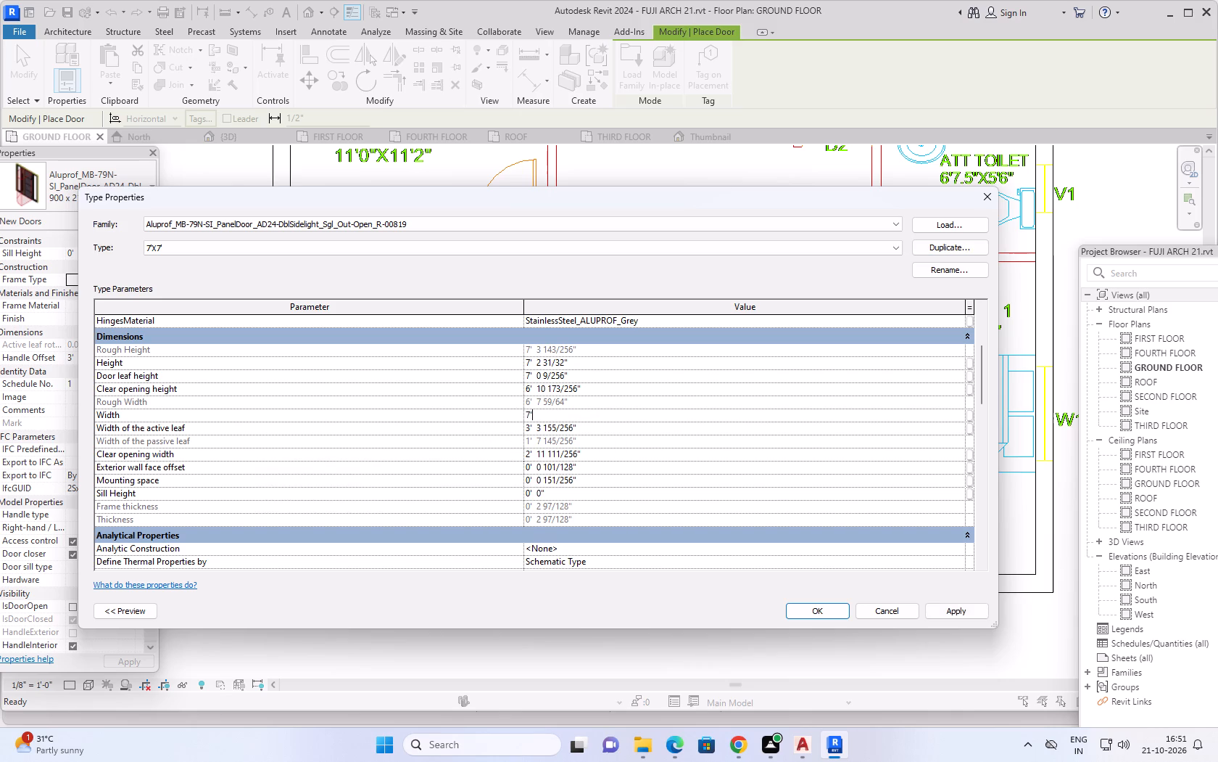
left_click(584, 360)
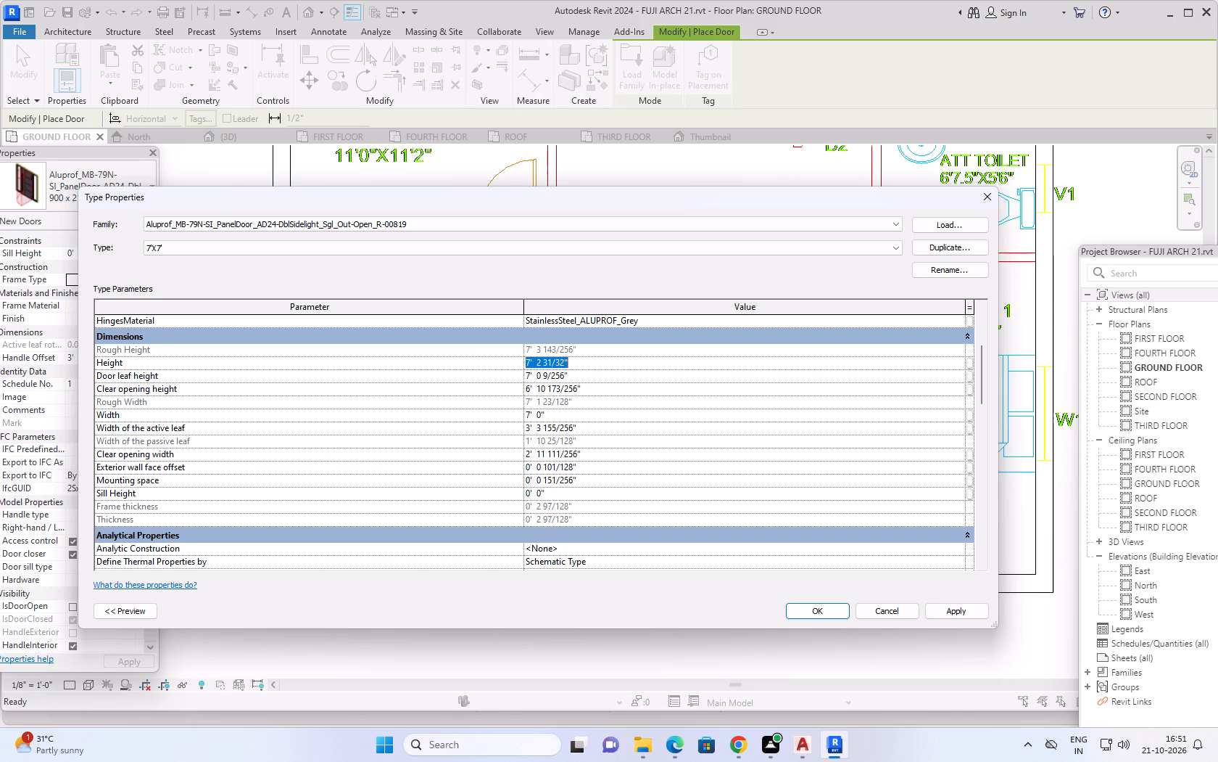
type("7'")
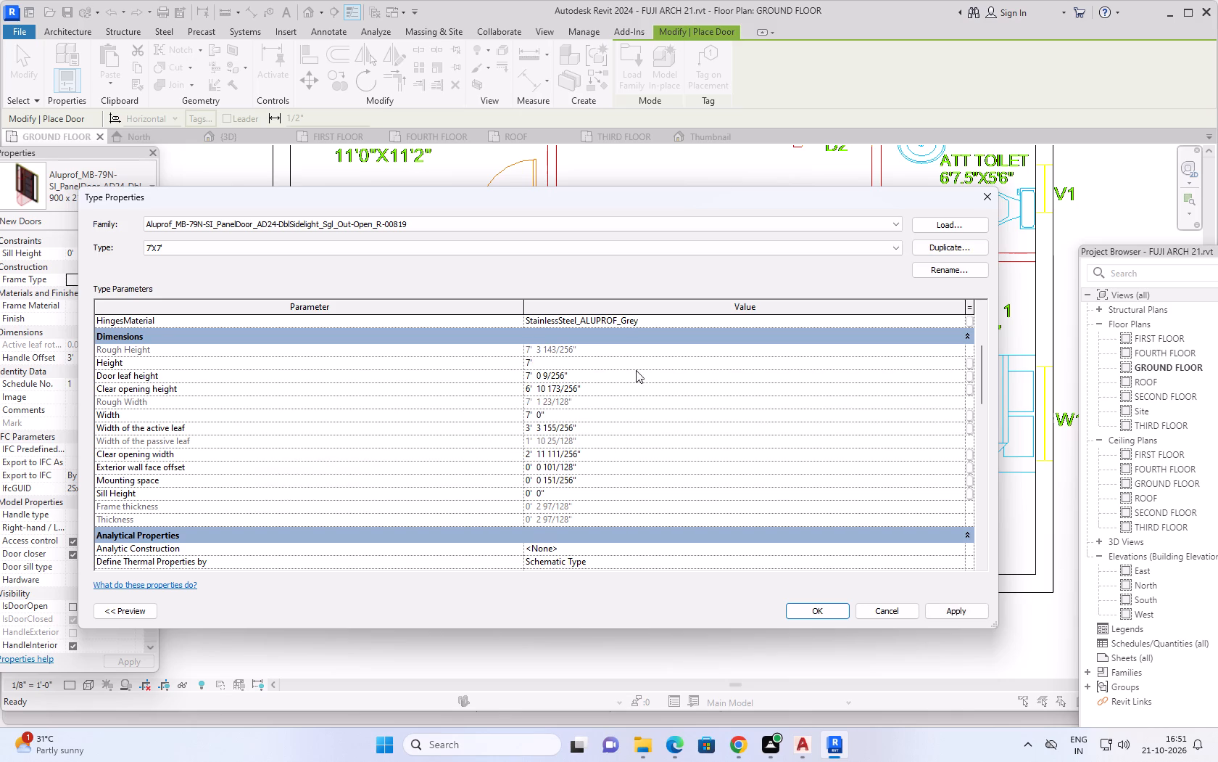
left_click(973, 611)
left_click(807, 610)
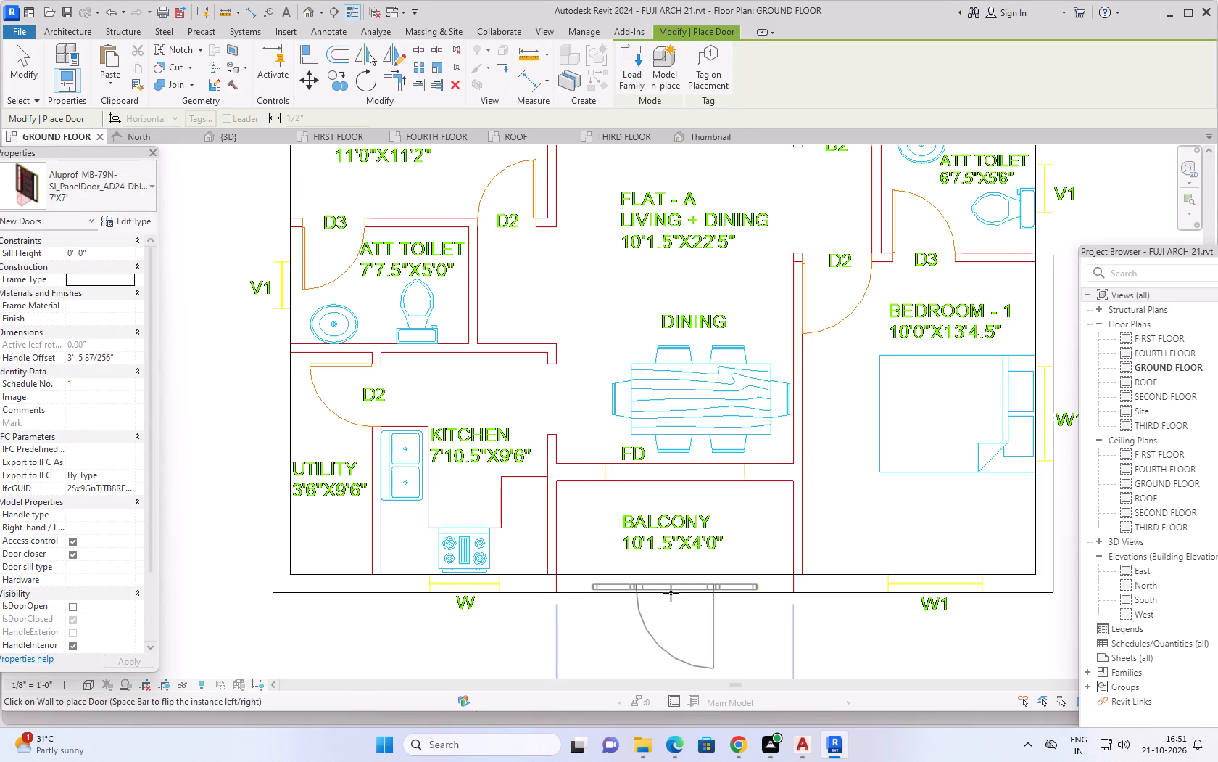
Place the 7'X7' Aluprof panel door in the ground-floor front wall, centred on the balcony bay with 5' - 0 3/4" each side.
left_click(671, 593)
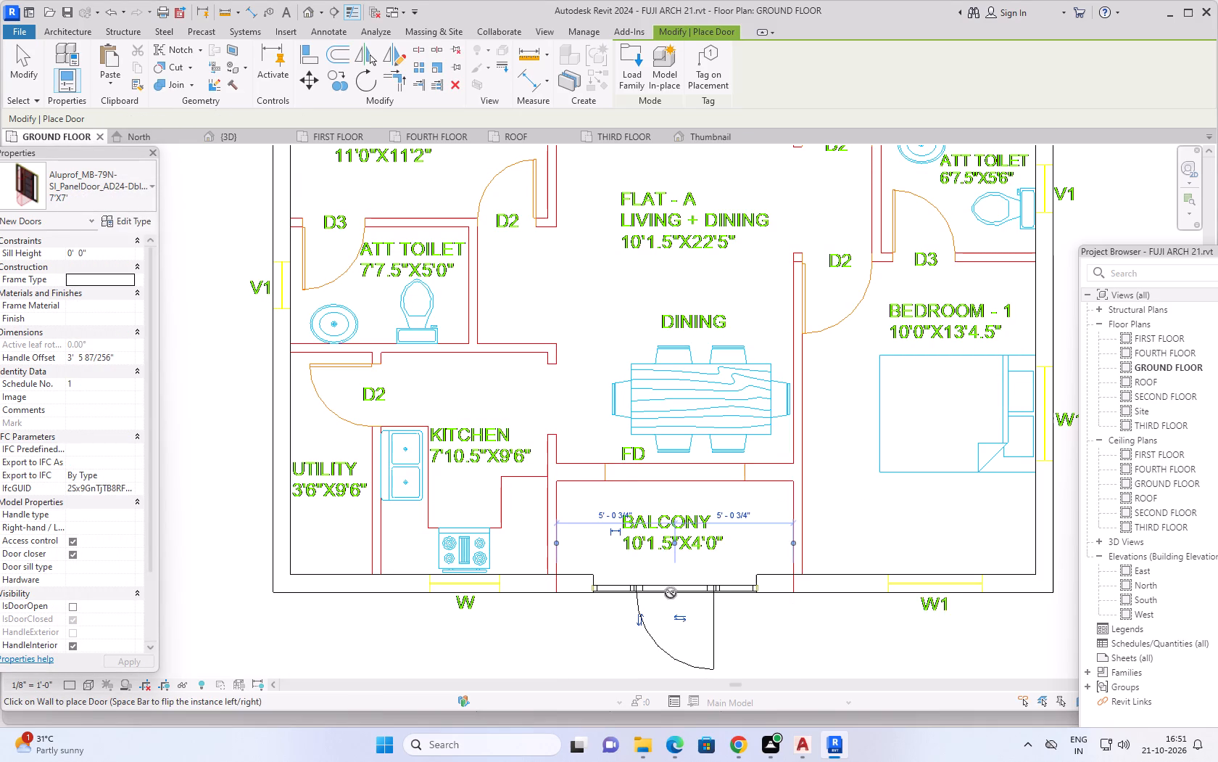
Inspect the placed entrance door in the 3D view from the front, both sides and close up, and end door placement.
left_click(237, 135)
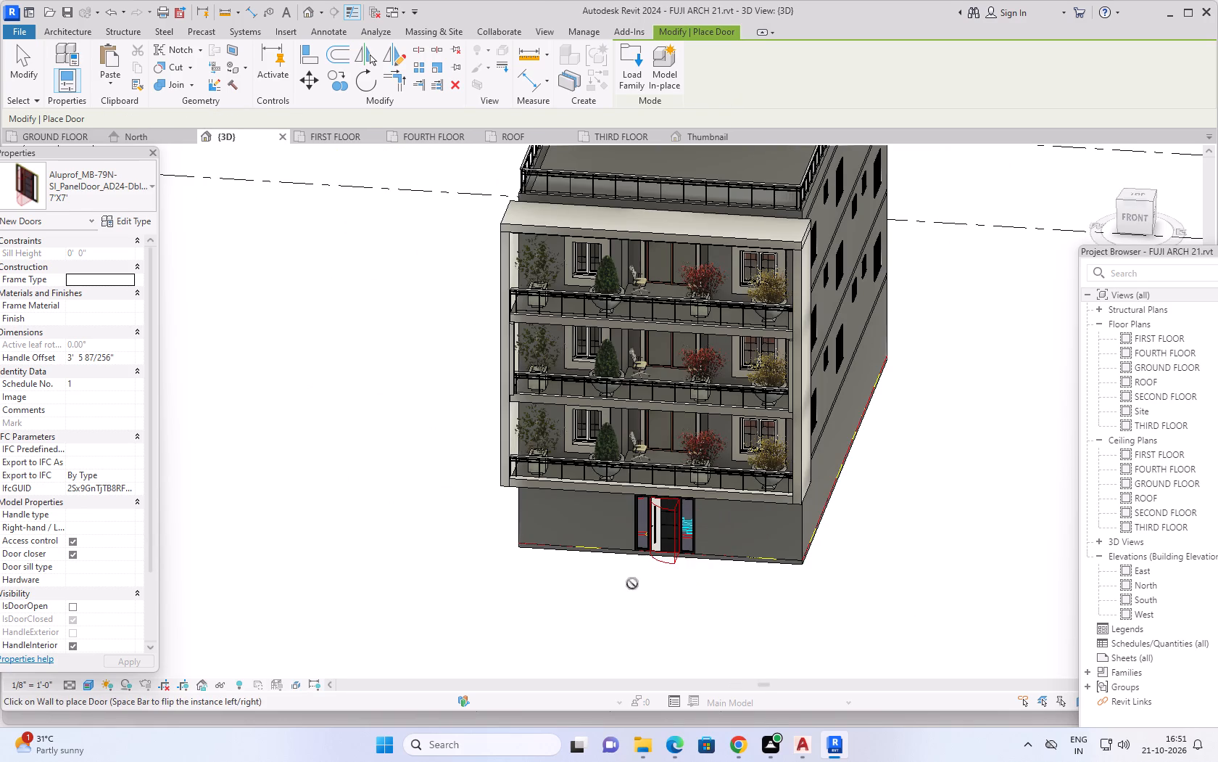
middle_click_drag(674, 602, 729, 573, "shift")
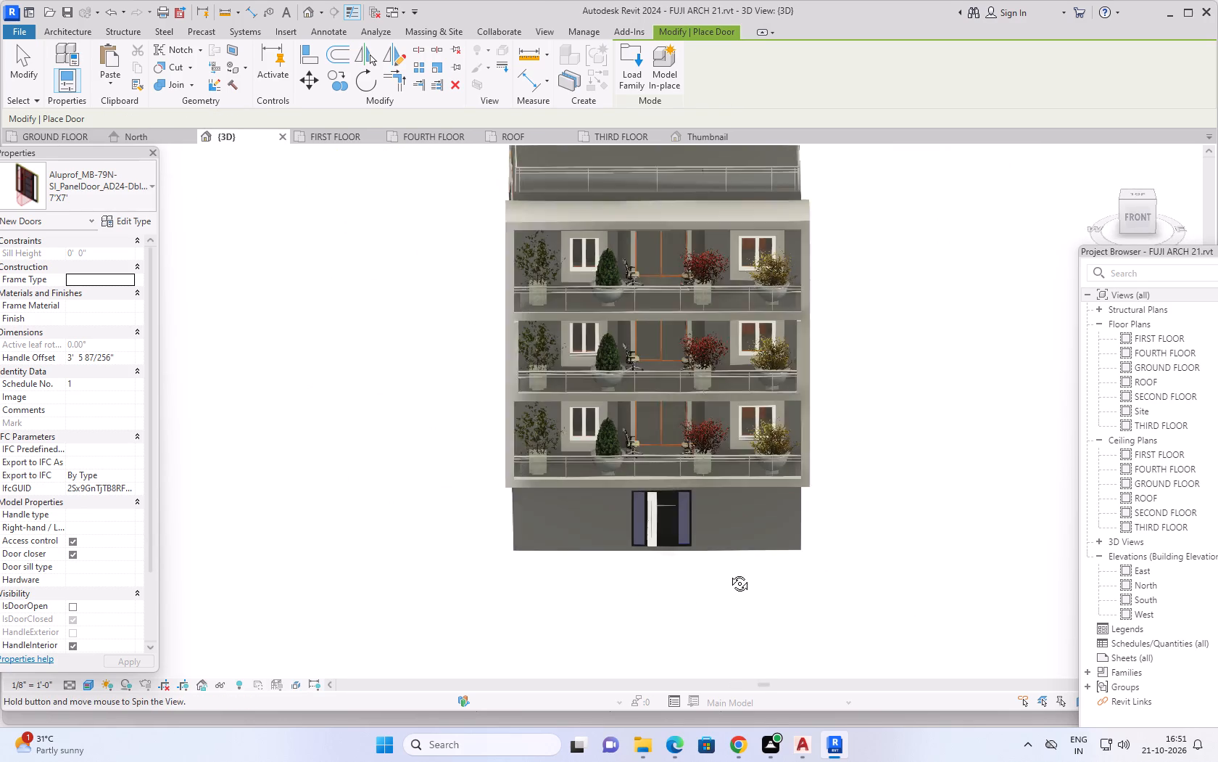
middle_click_drag(729, 573, 711, 485, "shift")
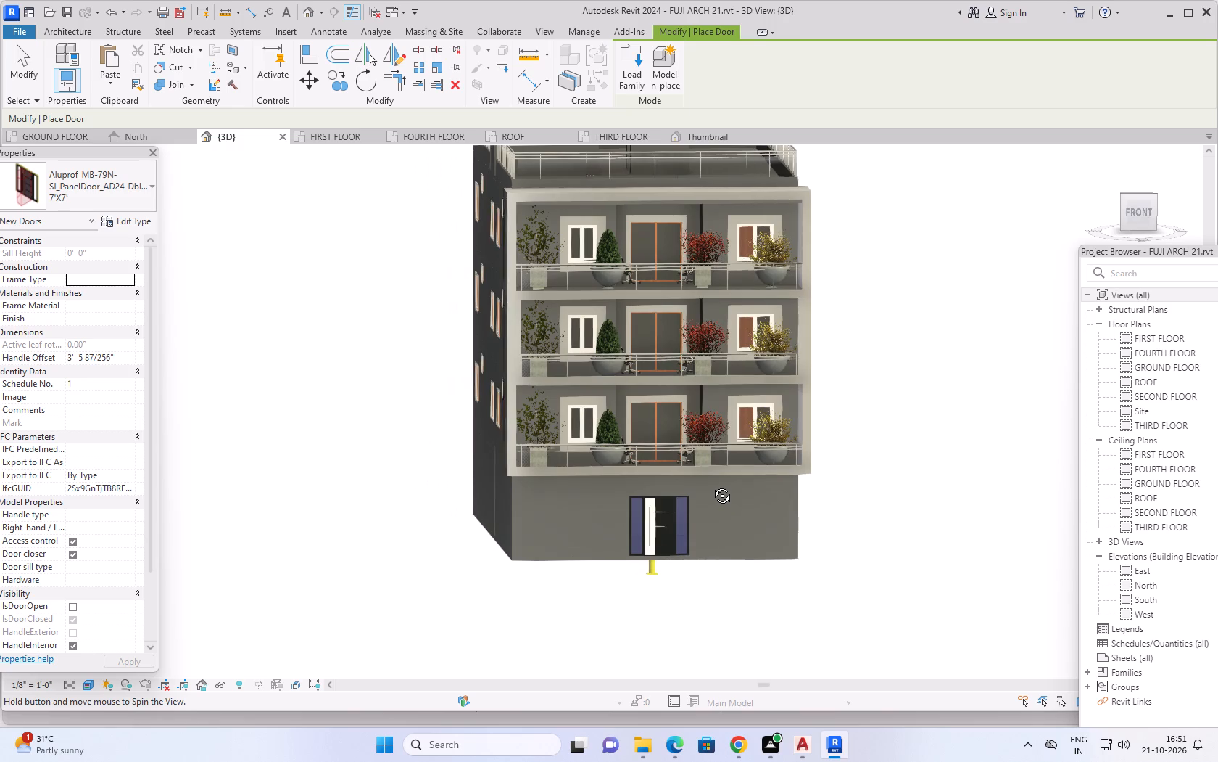
middle_click_drag(711, 485, 691, 528, "shift")
scroll(645, 560, "up", 4)
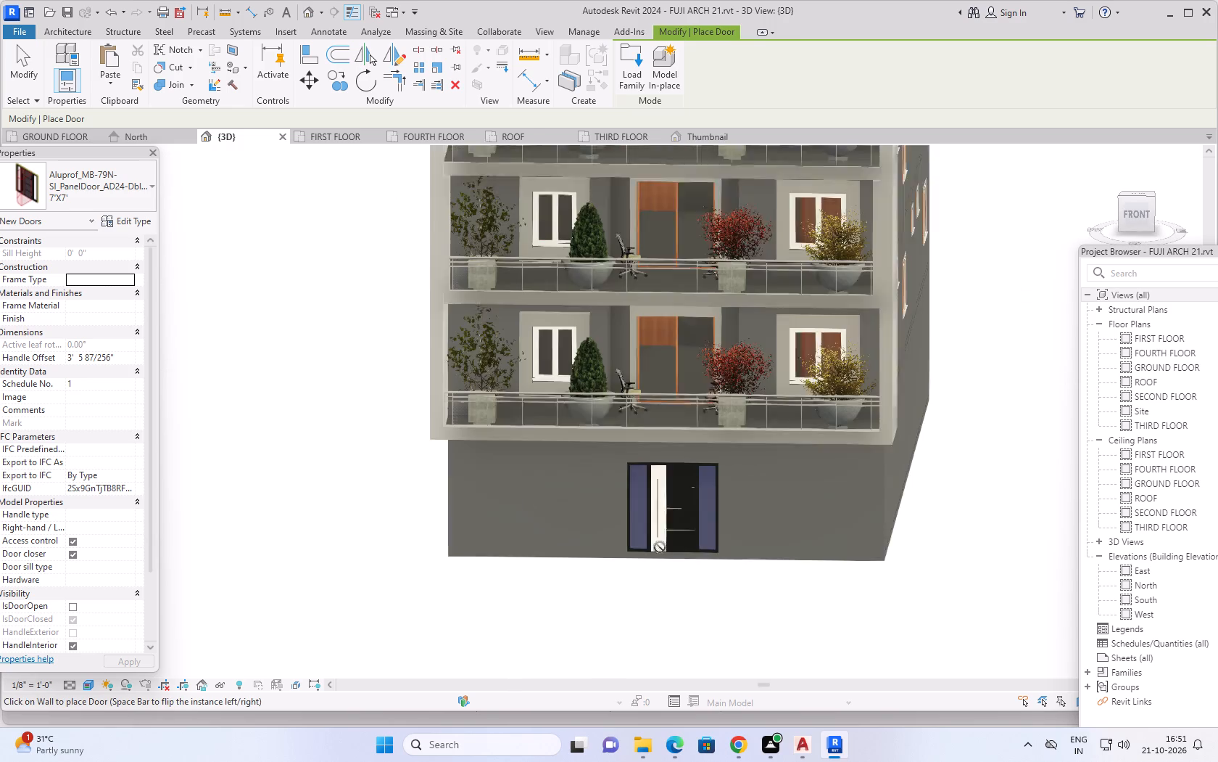
scroll(663, 546, "up", 5)
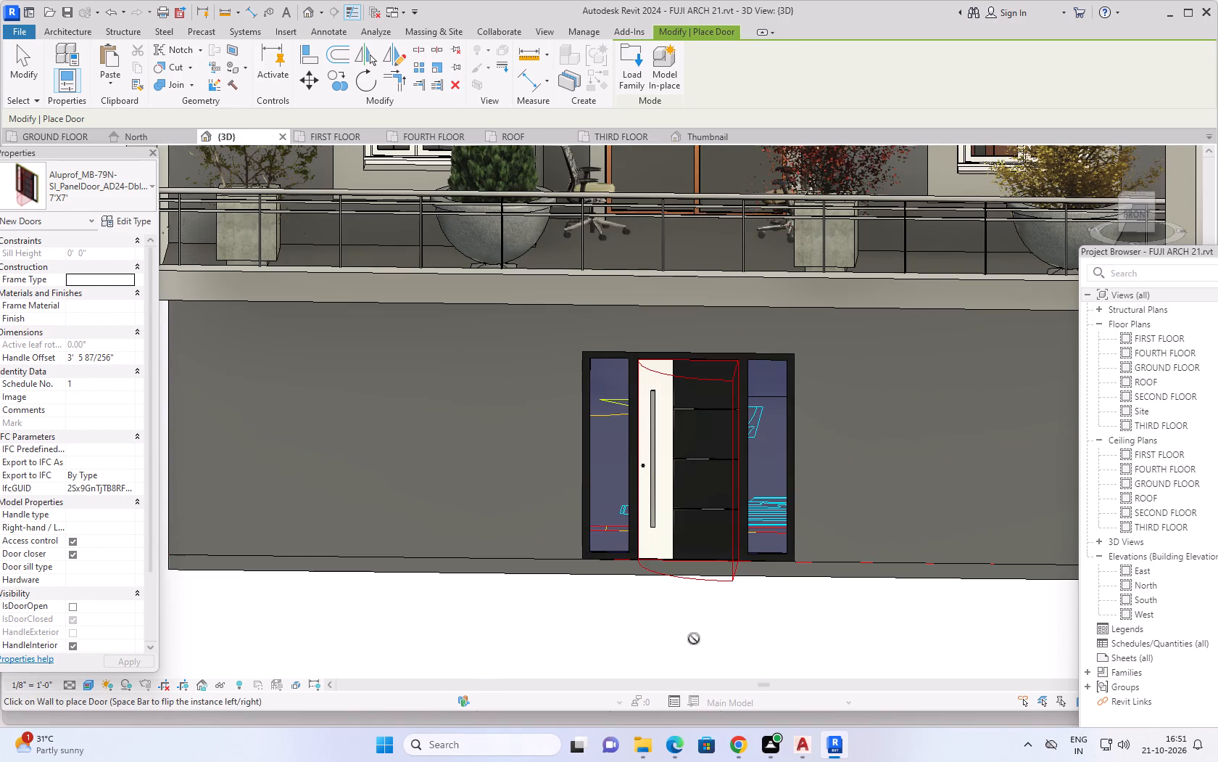
middle_click_drag(688, 599, 721, 635, "shift")
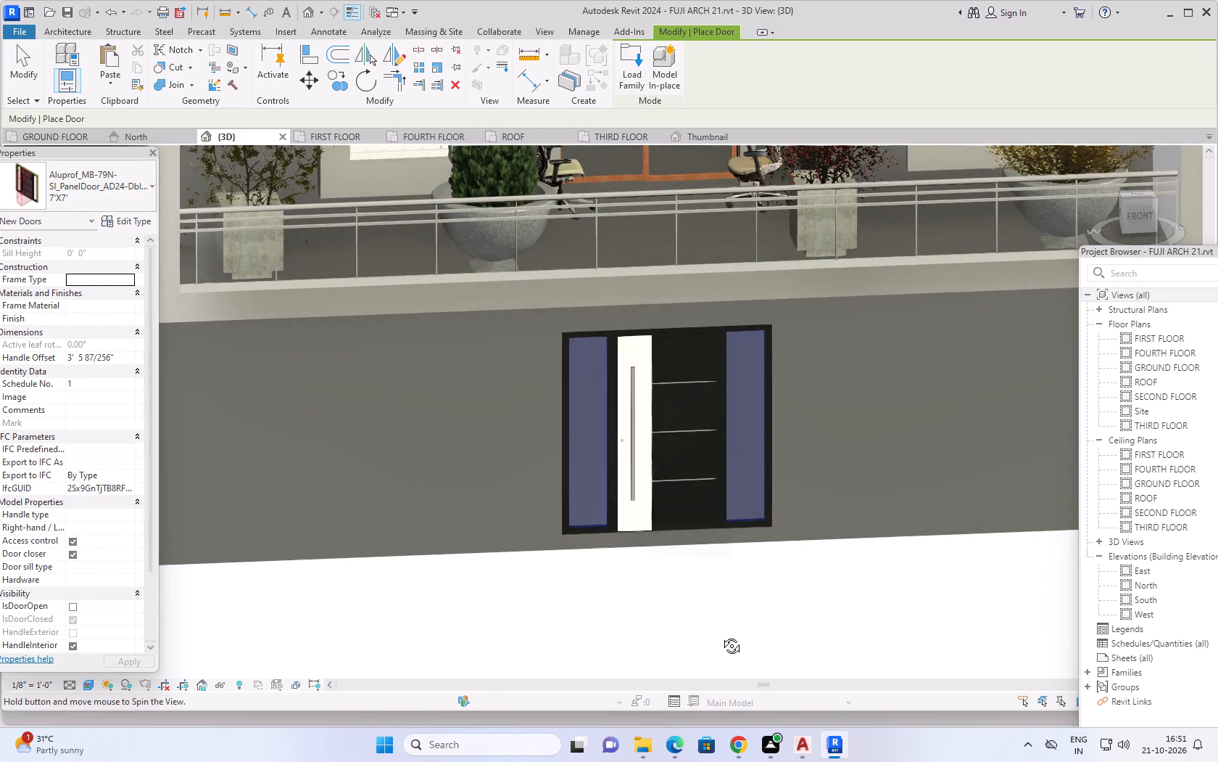
middle_click_drag(721, 635, 915, 549, "shift")
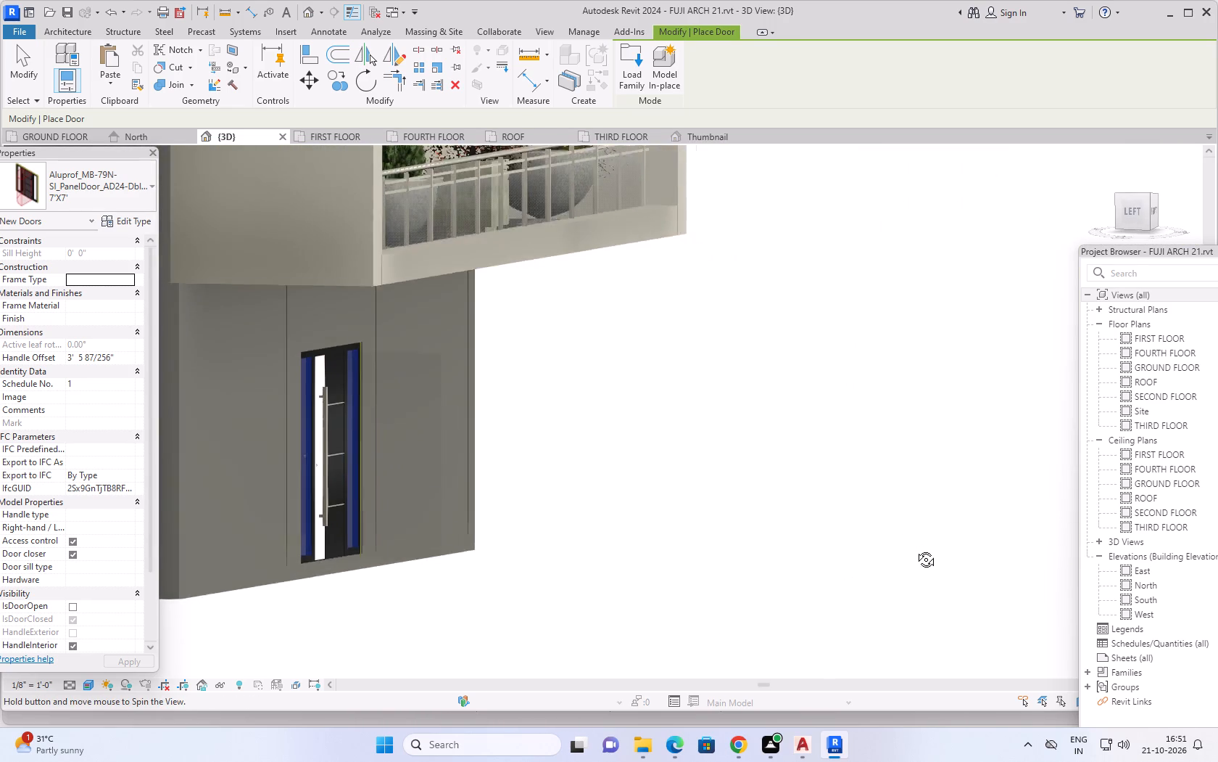
middle_click_drag(915, 549, 617, 603, "shift")
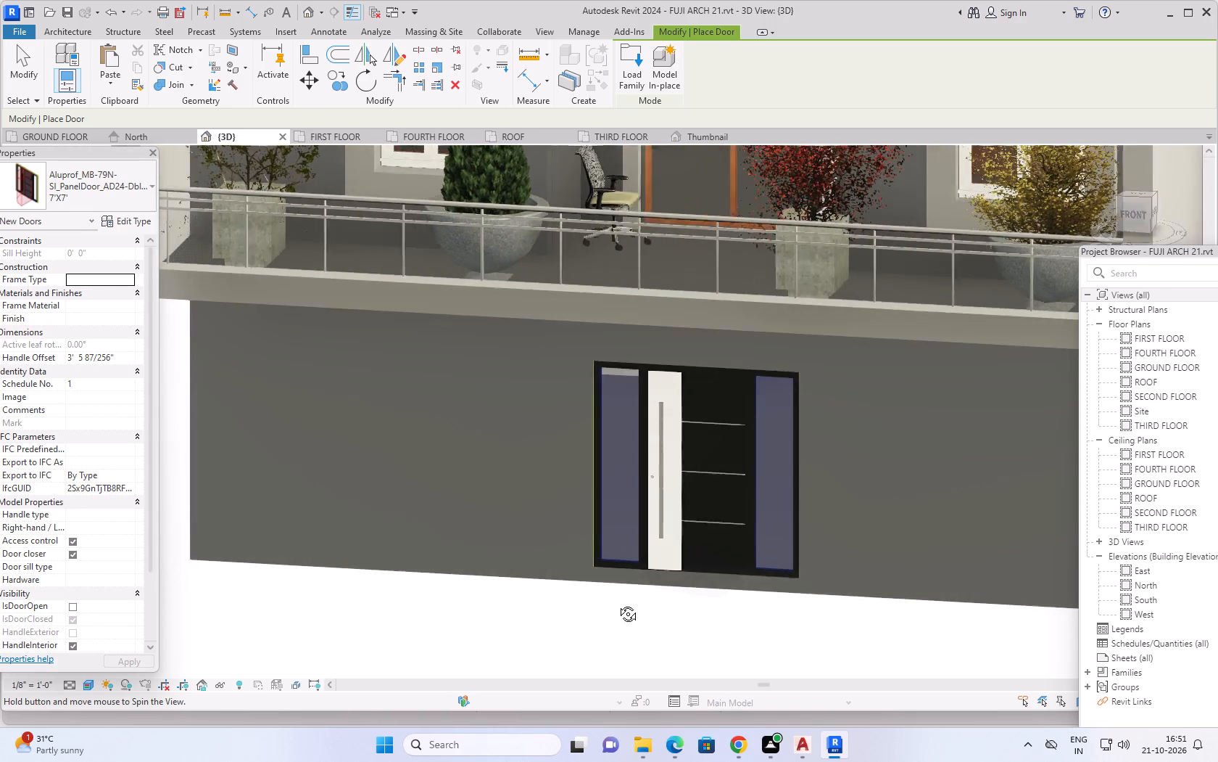
middle_click_drag(617, 603, 492, 543, "shift")
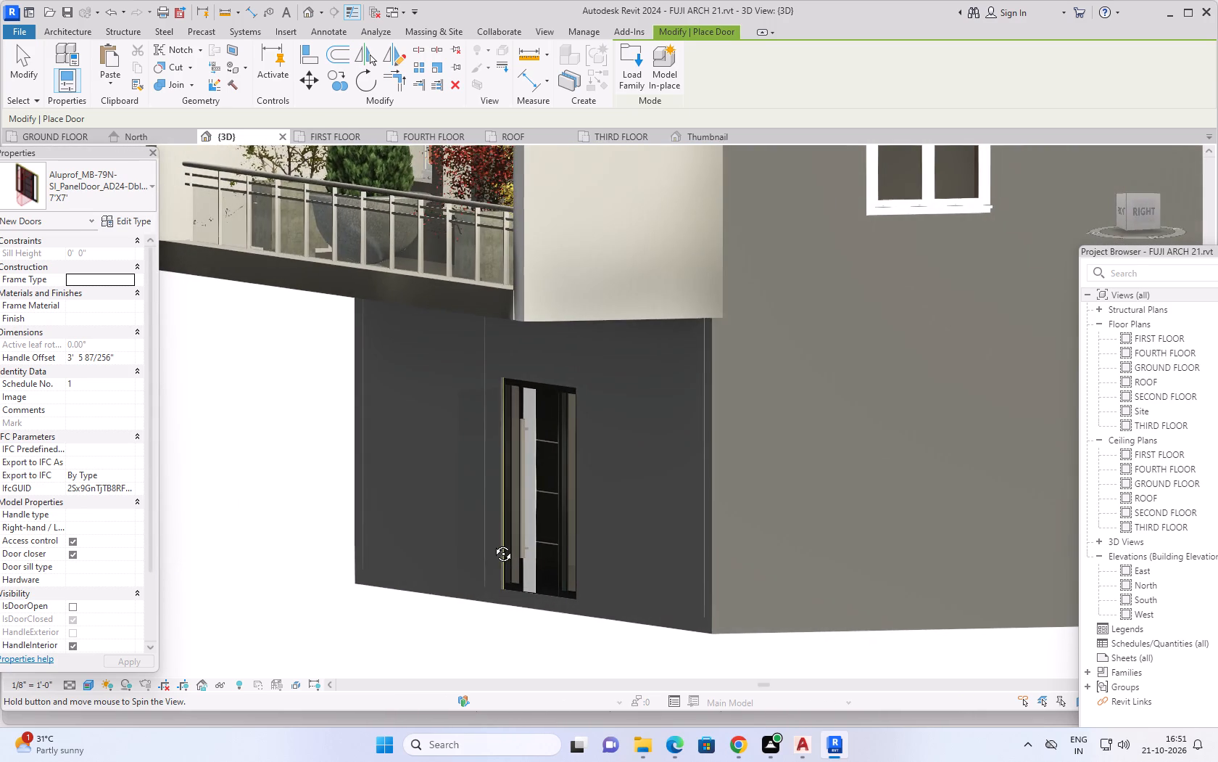
middle_click_drag(492, 543, 635, 554, "shift")
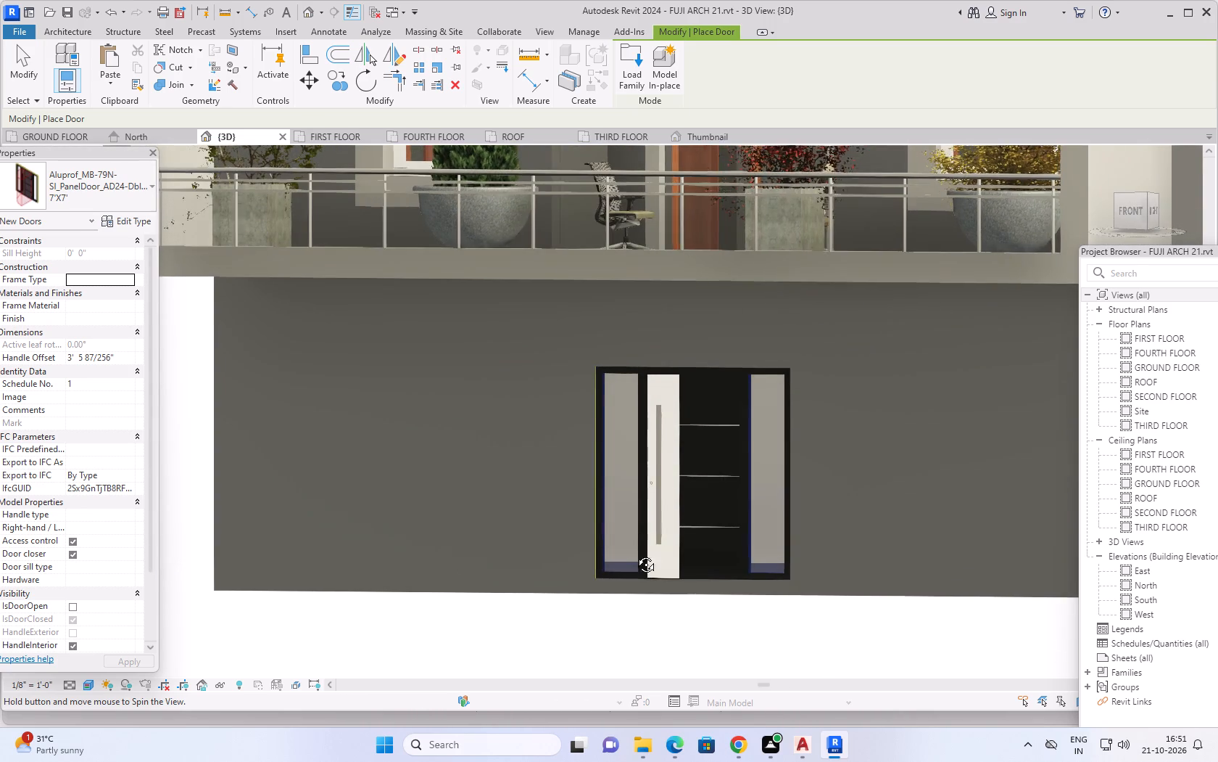
middle_click_drag(635, 554, 707, 565, "shift")
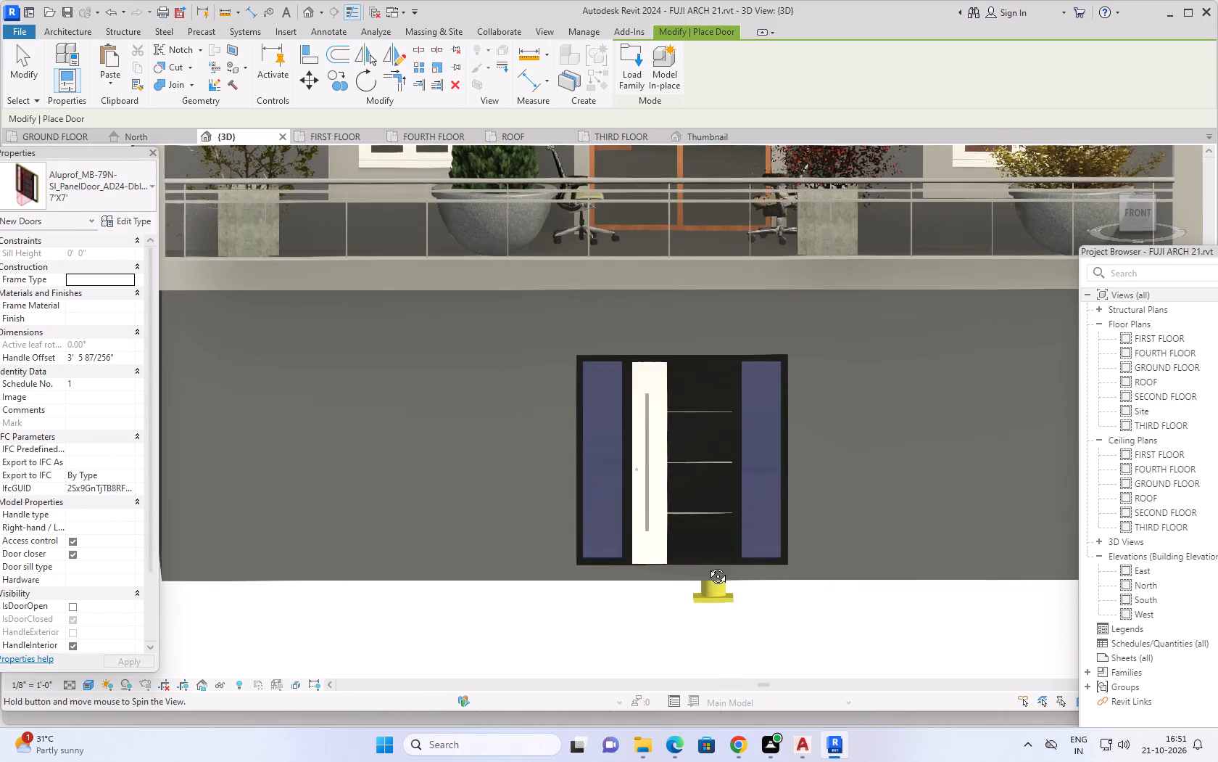
middle_click_drag(707, 565, 698, 600, "shift")
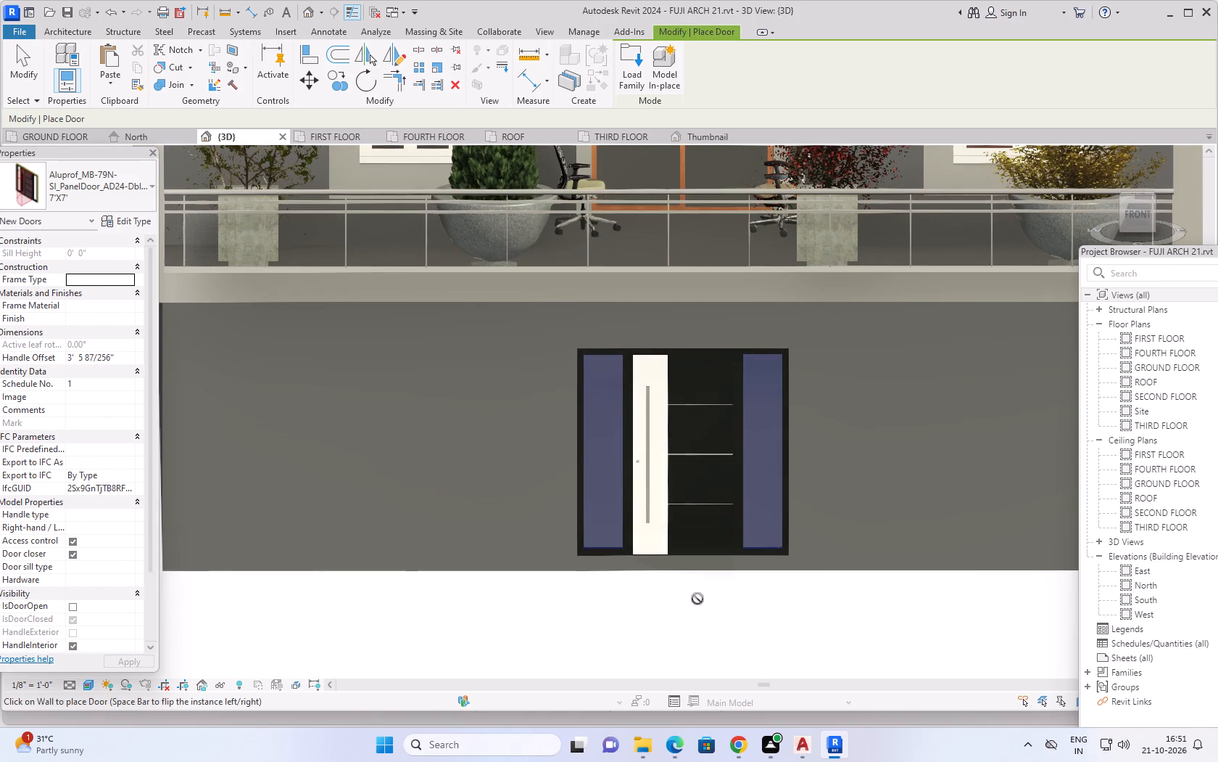
scroll(710, 570, "up", 6)
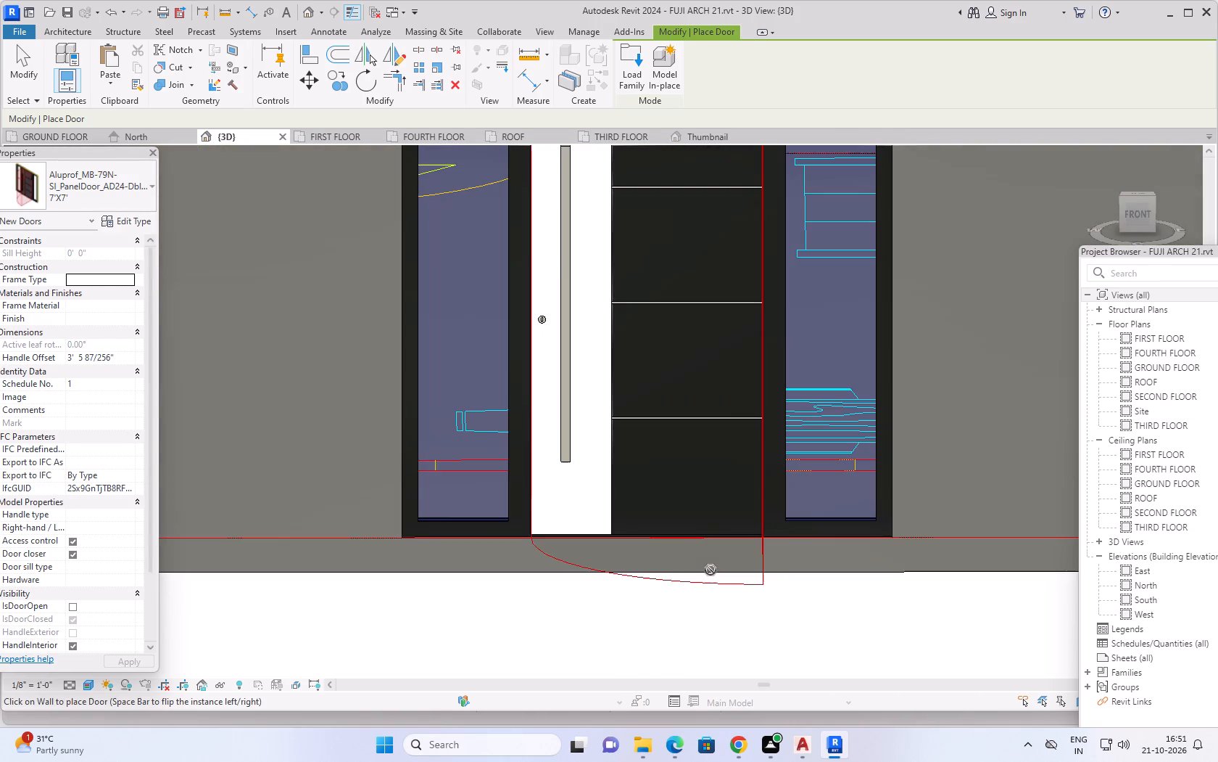
scroll(713, 569, "down", 6)
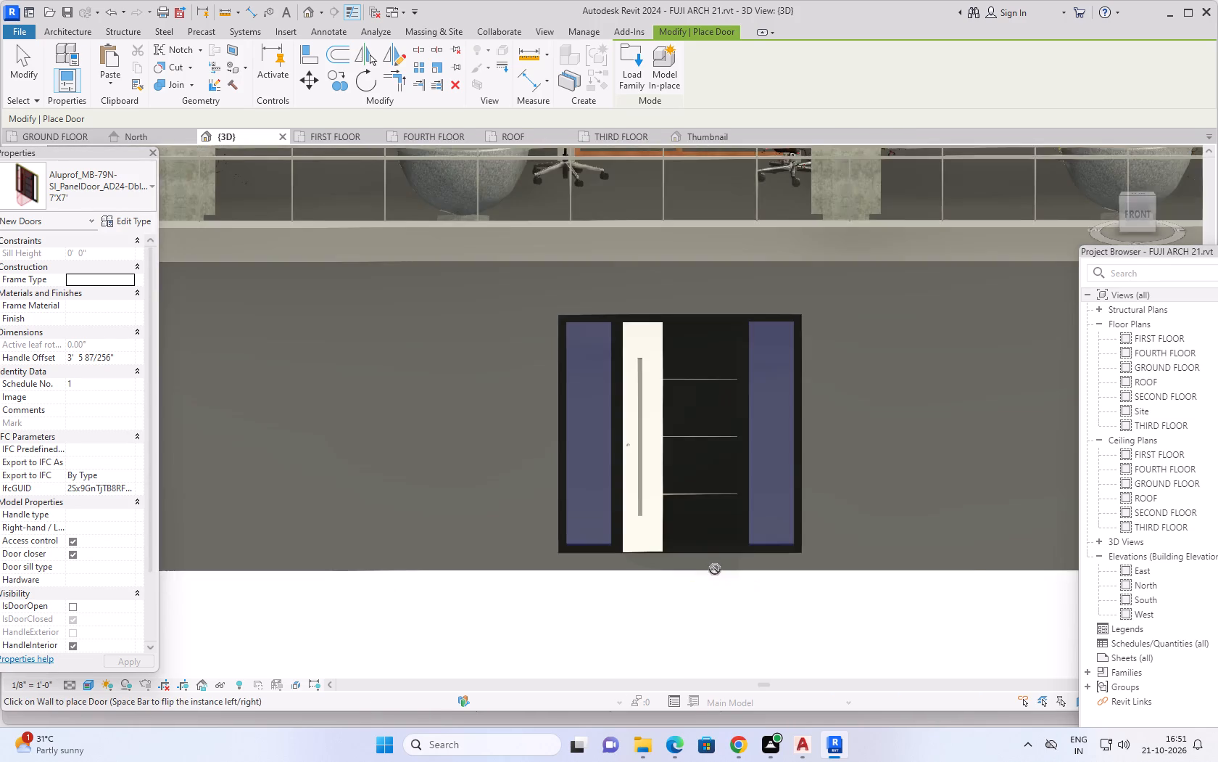
scroll(715, 569, "down", 5)
scroll(776, 569, "down", 1)
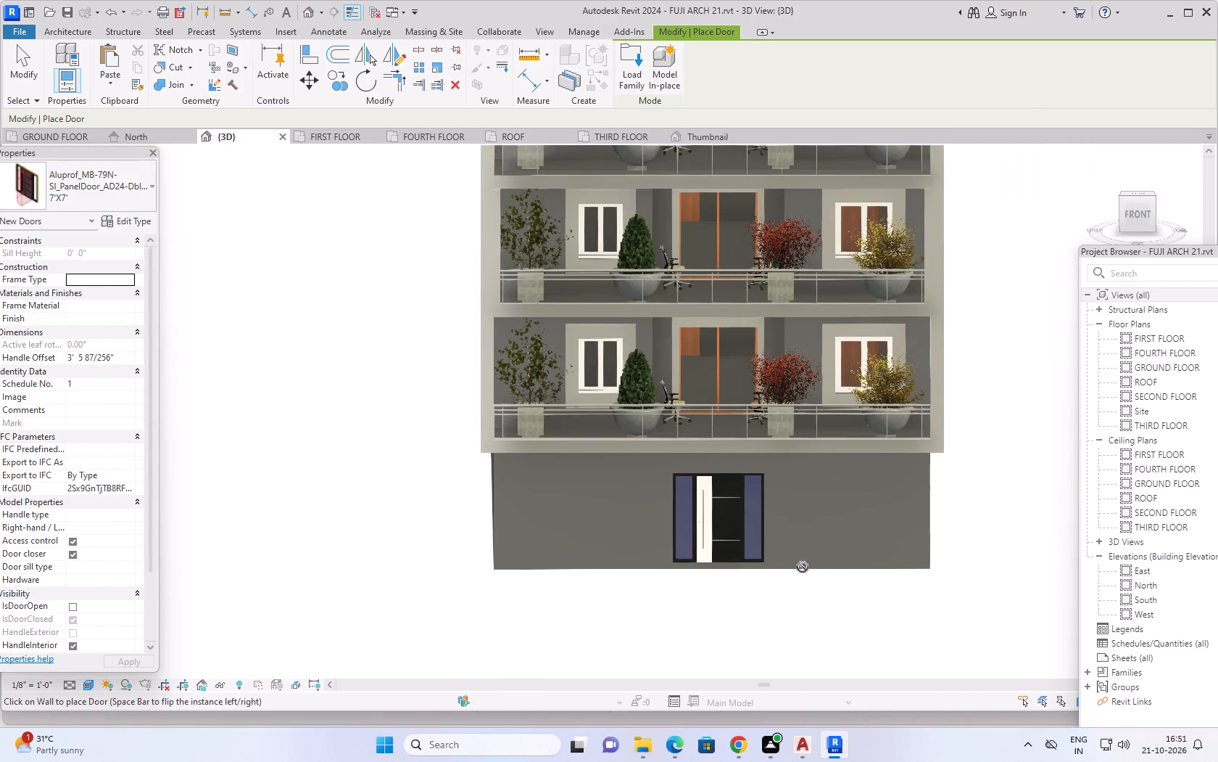
scroll(808, 567, "down", 2)
scroll(869, 560, "down", 2)
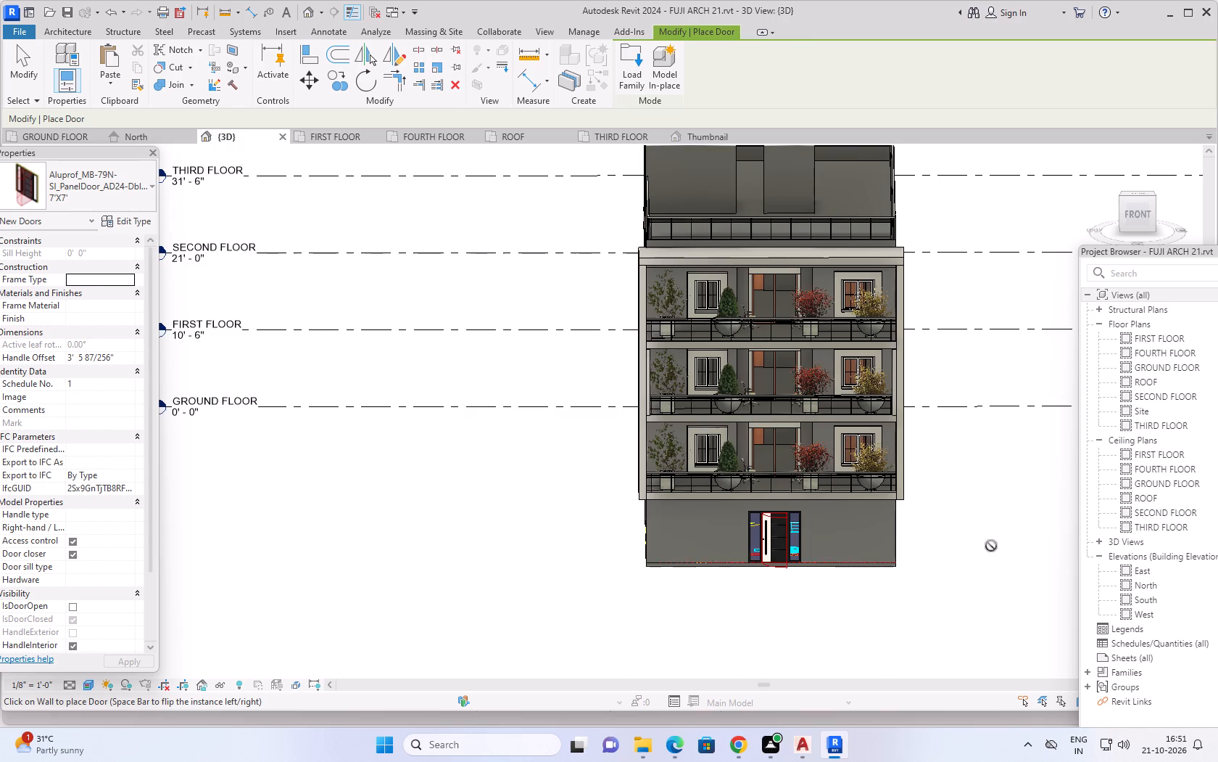
key("Escape")
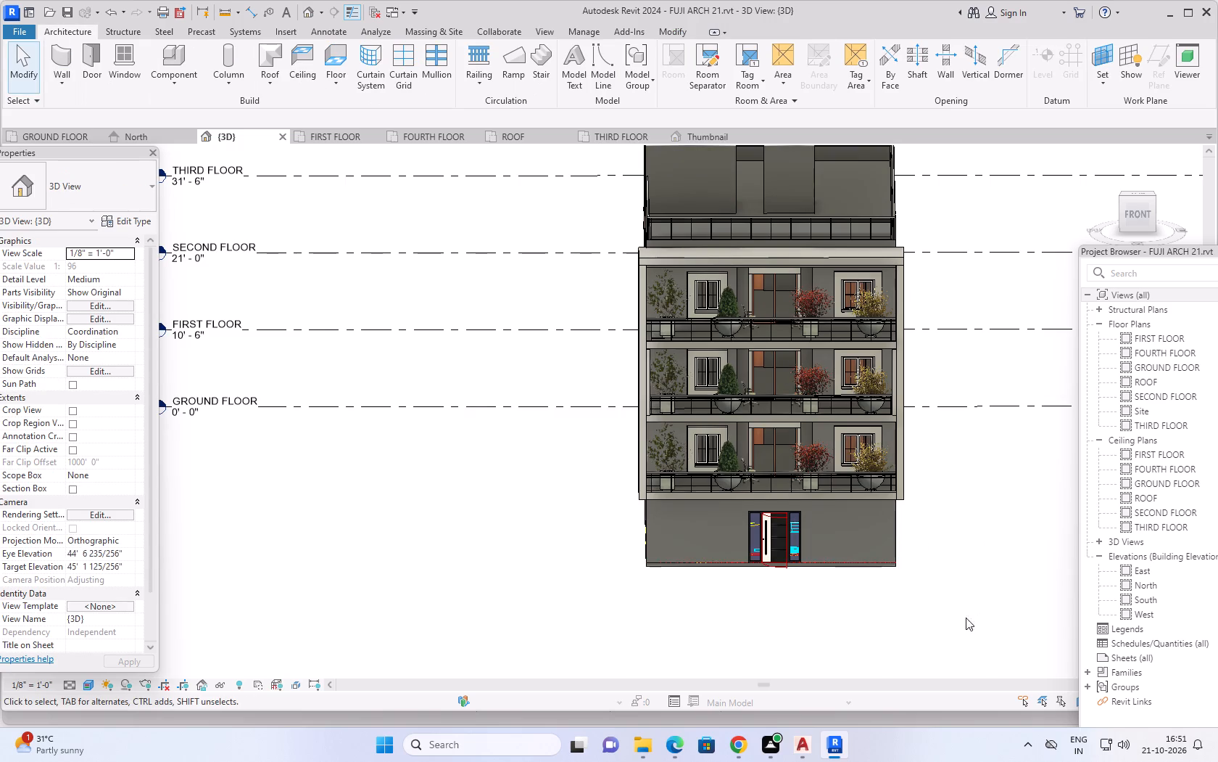
key("Escape")
Examine the entrance door's proportions against the ground-floor wall and the balconies above in the straight front 3D view.
scroll(774, 613, "up", 1)
middle_click_drag(826, 590, 762, 586)
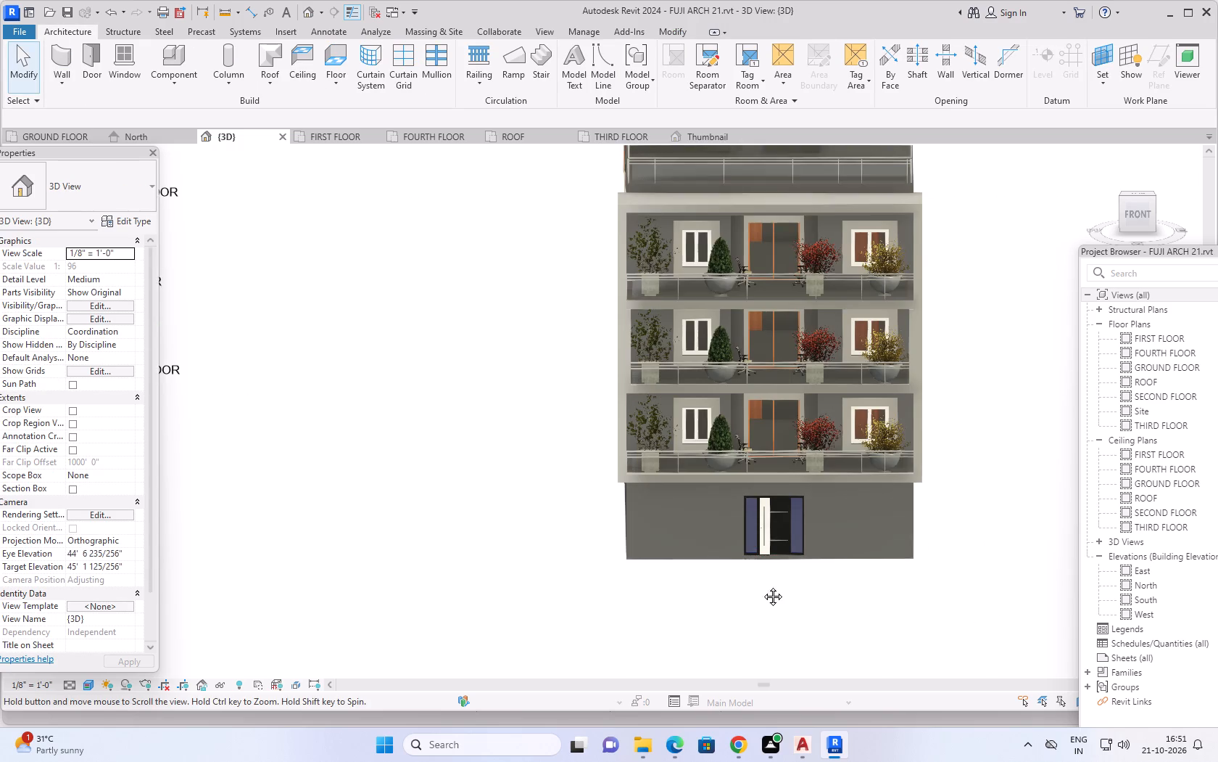
middle_click_drag(762, 586, 719, 584)
middle_click_drag(722, 591, 723, 546, "shift")
scroll(722, 591, "up", 1, "shift")
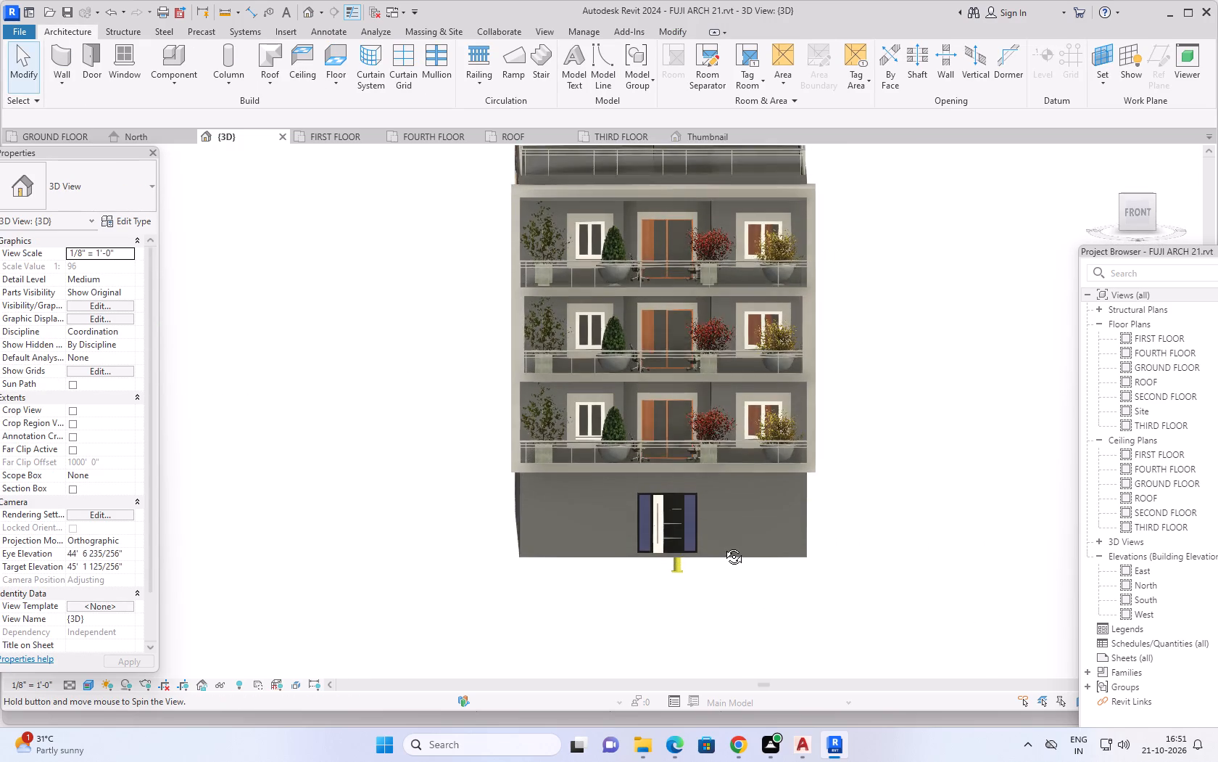
middle_click_drag(723, 546, 707, 522, "shift")
middle_click_drag(706, 524, 699, 558, "shift")
left_click(1132, 212)
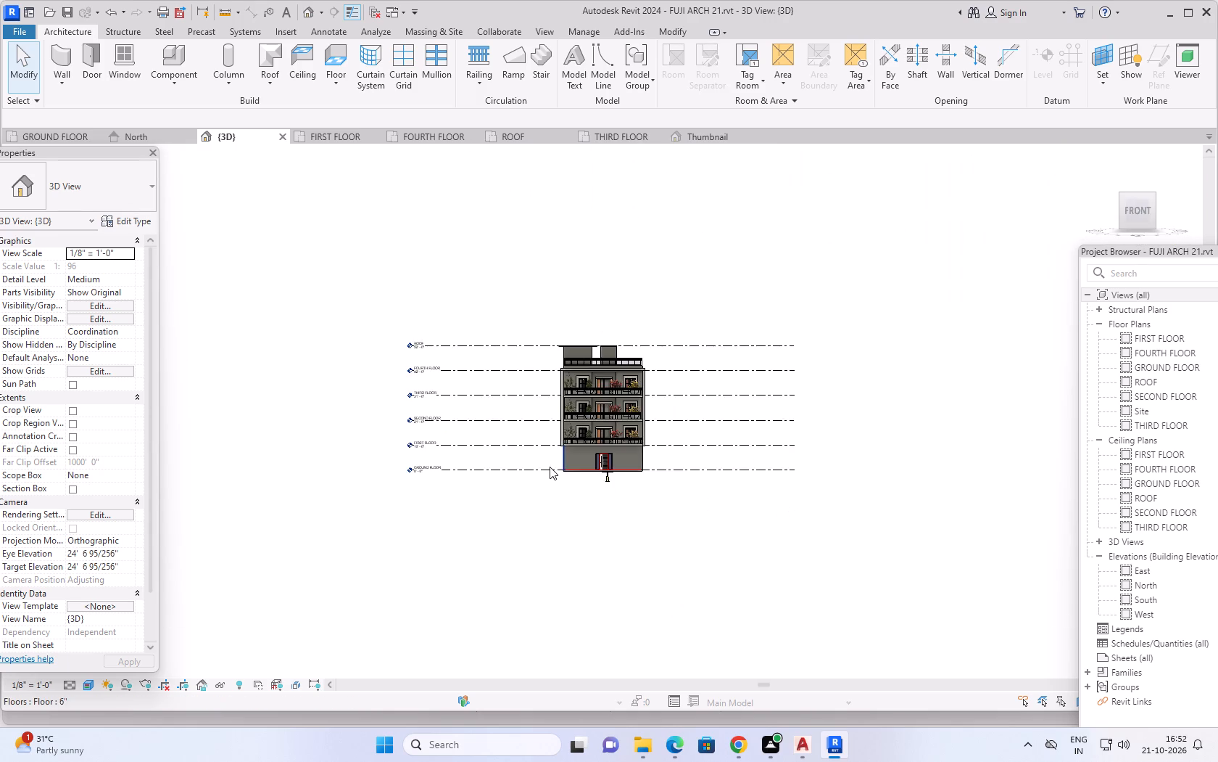
scroll(547, 466, "up", 4)
scroll(655, 449, "up", 3)
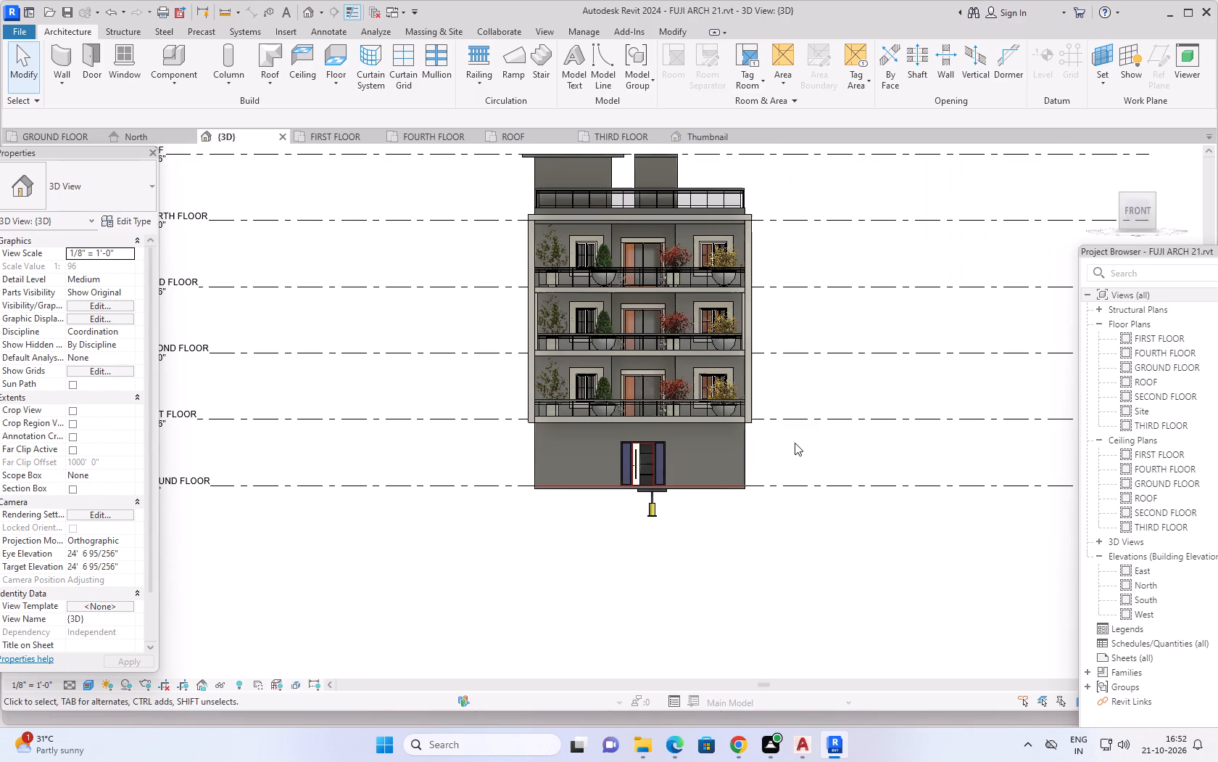
scroll(625, 541, "up", 1)
middle_click_drag(754, 513, 758, 519)
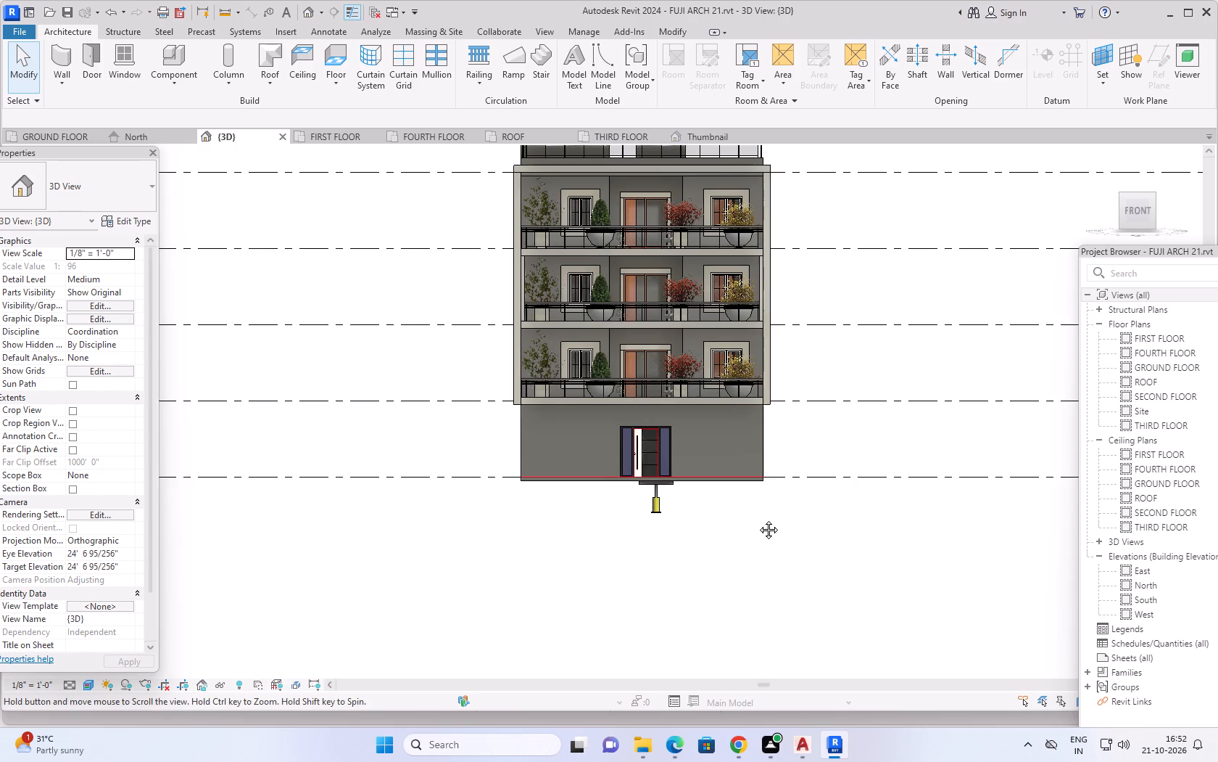
middle_click_drag(758, 519, 764, 582)
scroll(730, 565, "up", 2)
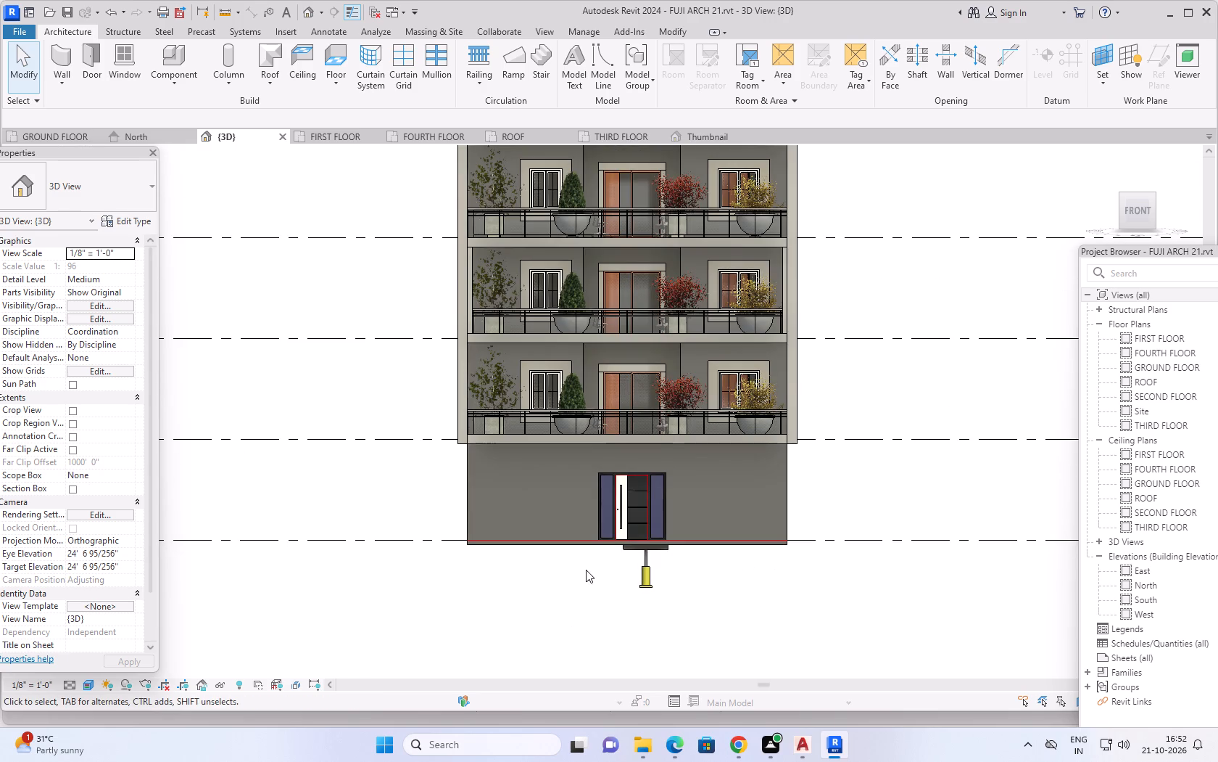
scroll(590, 565, "up", 7)
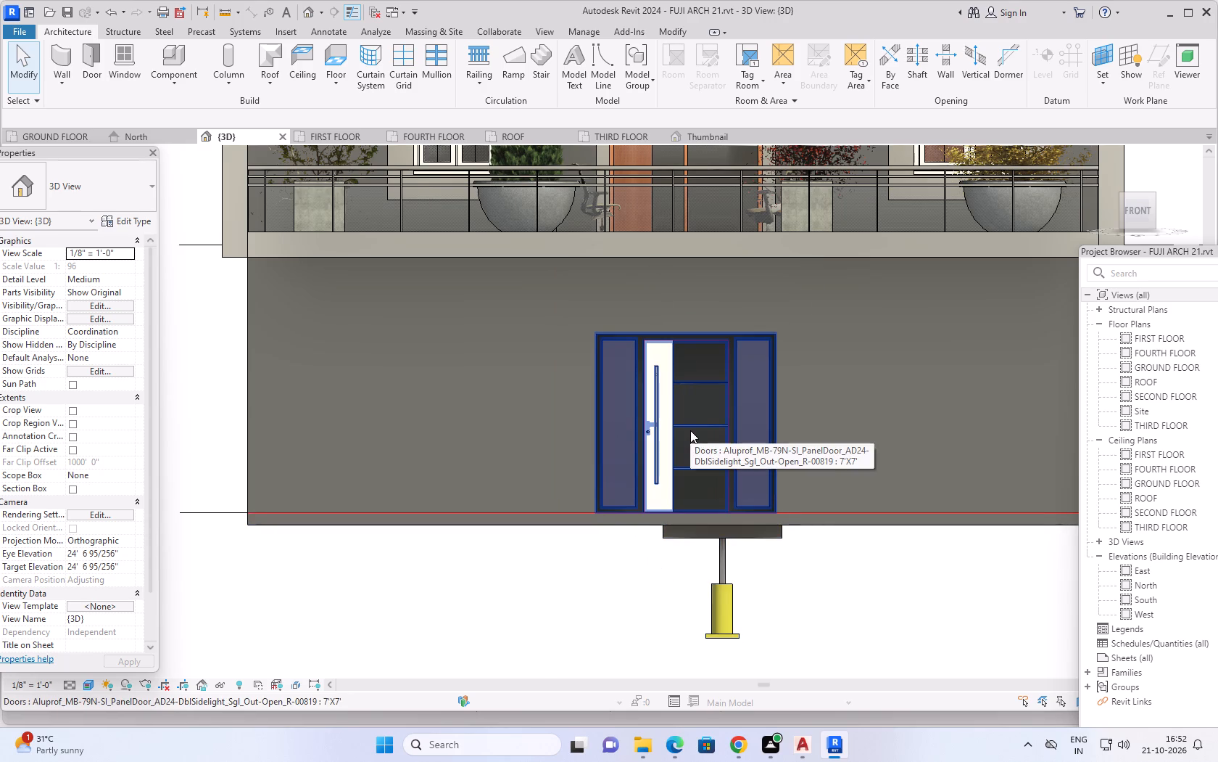
scroll(698, 427, "down", 3)
scroll(659, 548, "down", 2)
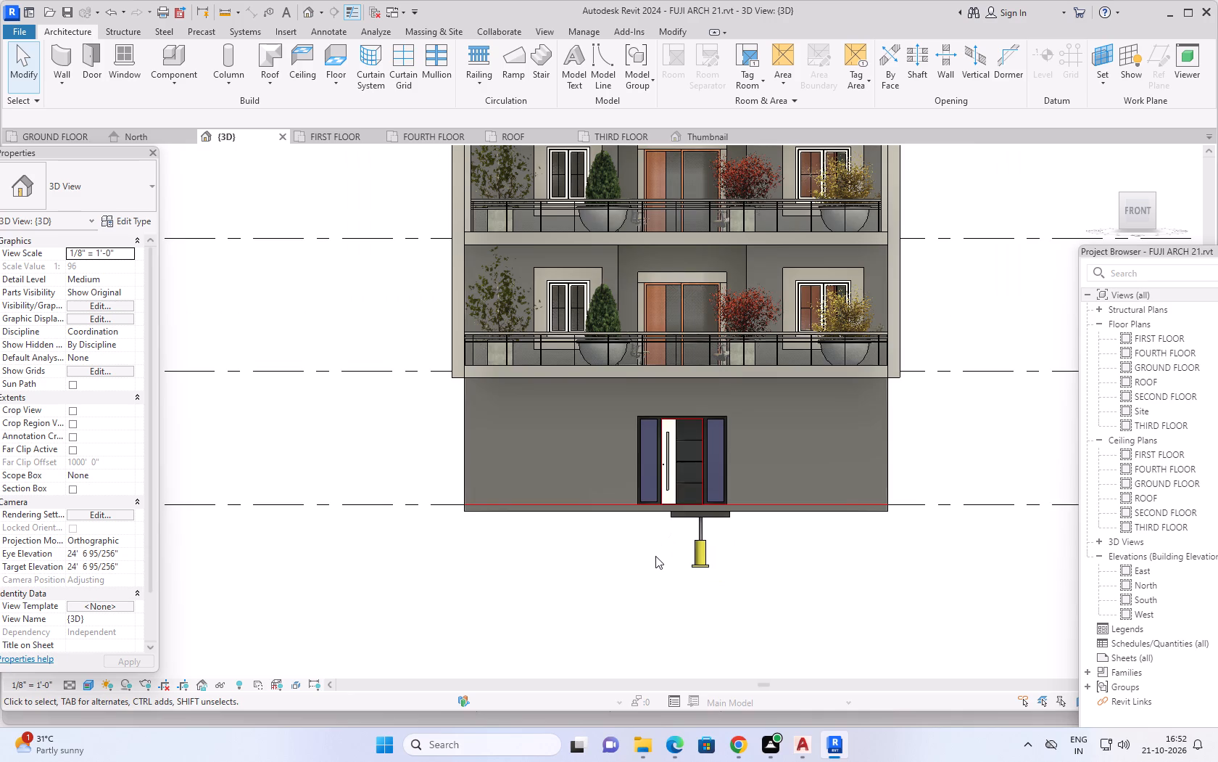
scroll(655, 558, "down", 3)
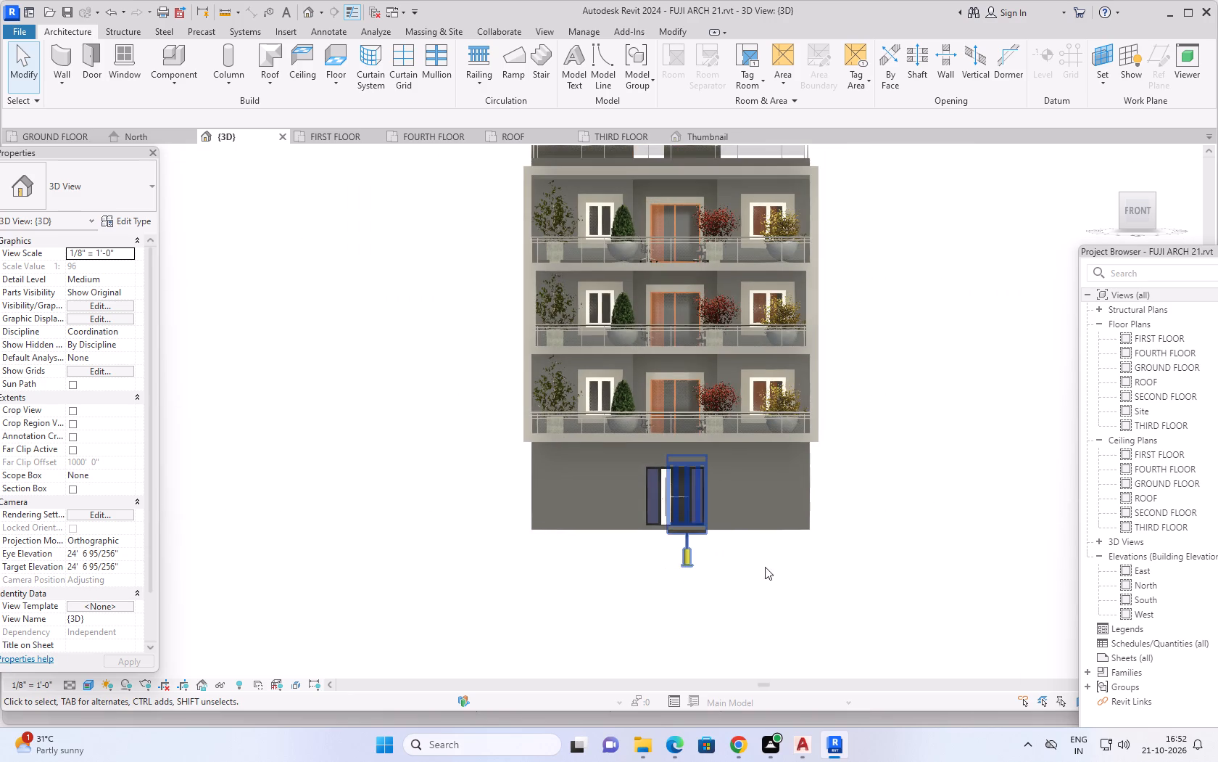
scroll(786, 570, "down", 1)
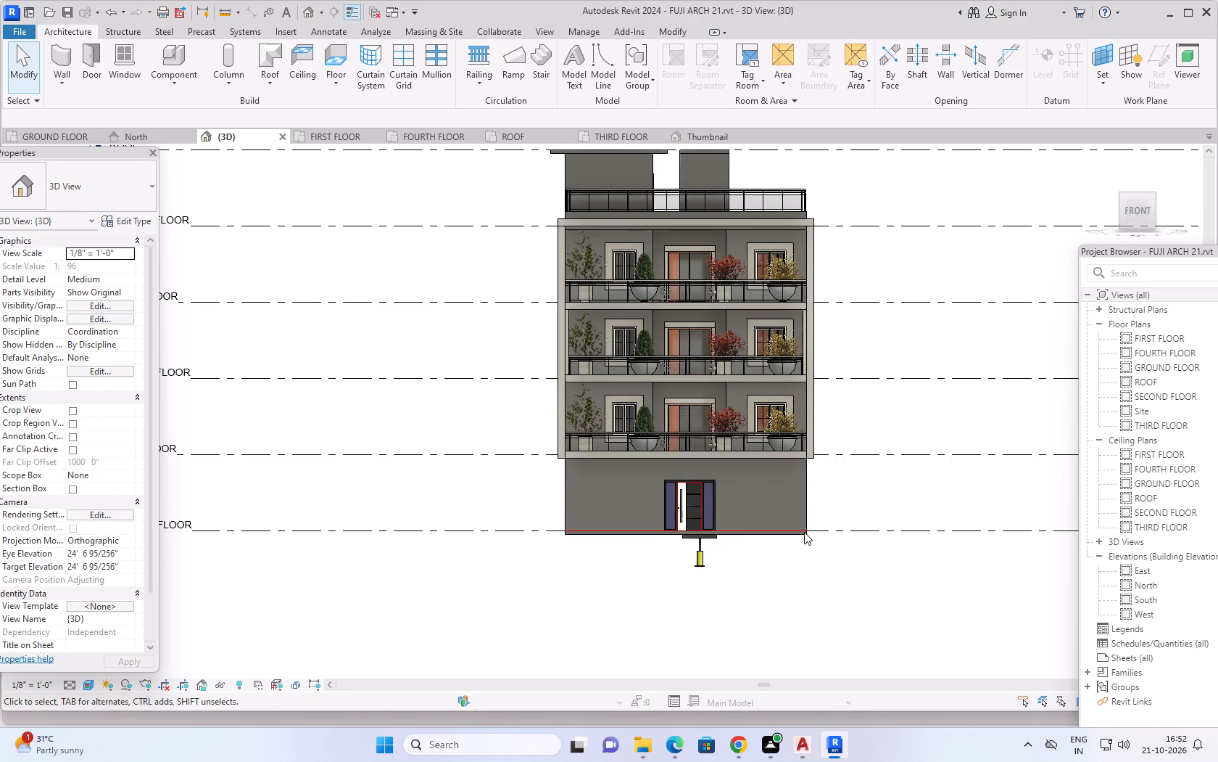
Set the ground-floor Aluprof entrance door type's height to 9' and apply the change.
scroll(677, 509, "up", 6)
left_click(701, 494)
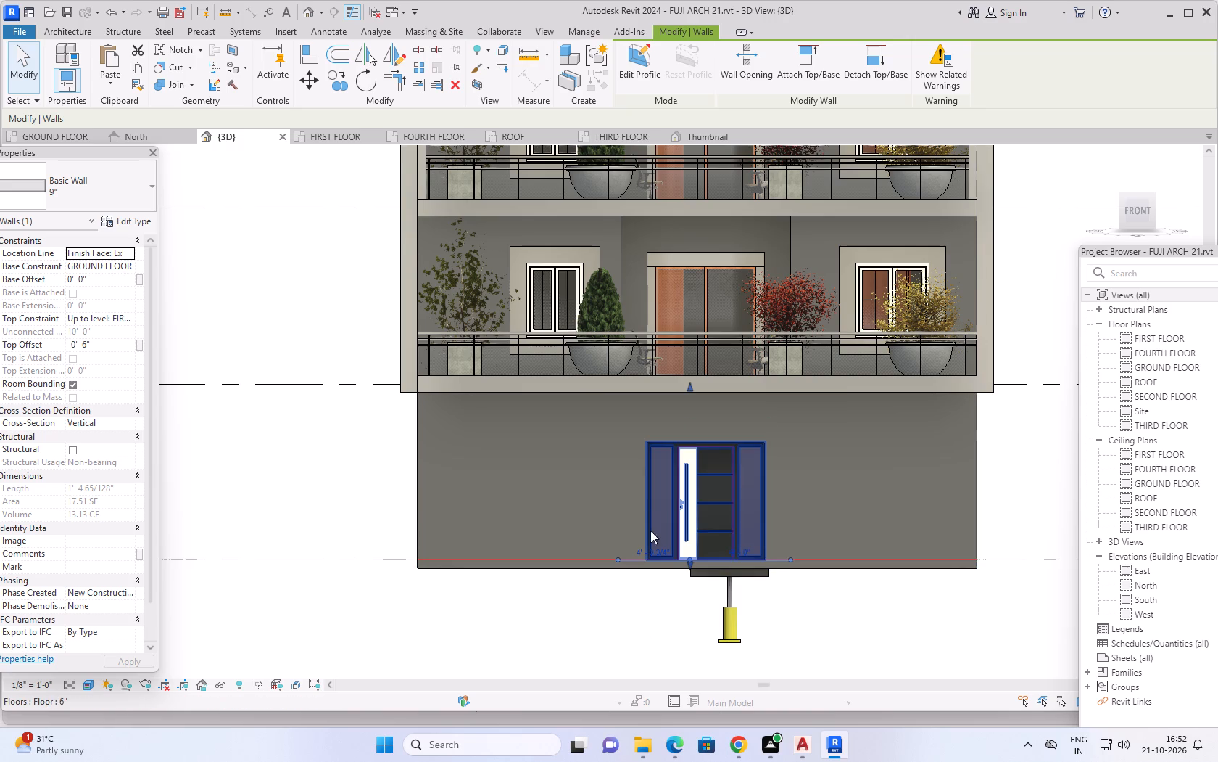
key("Escape")
left_click(672, 497)
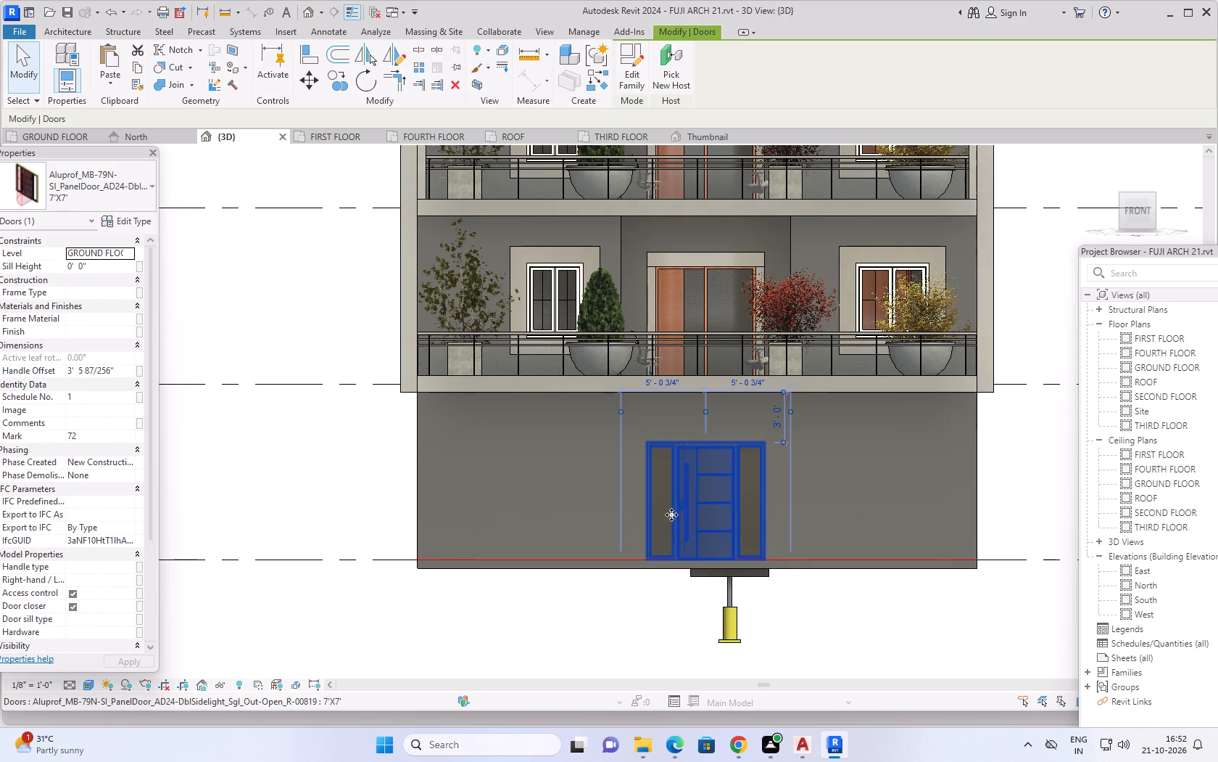
left_click(131, 221)
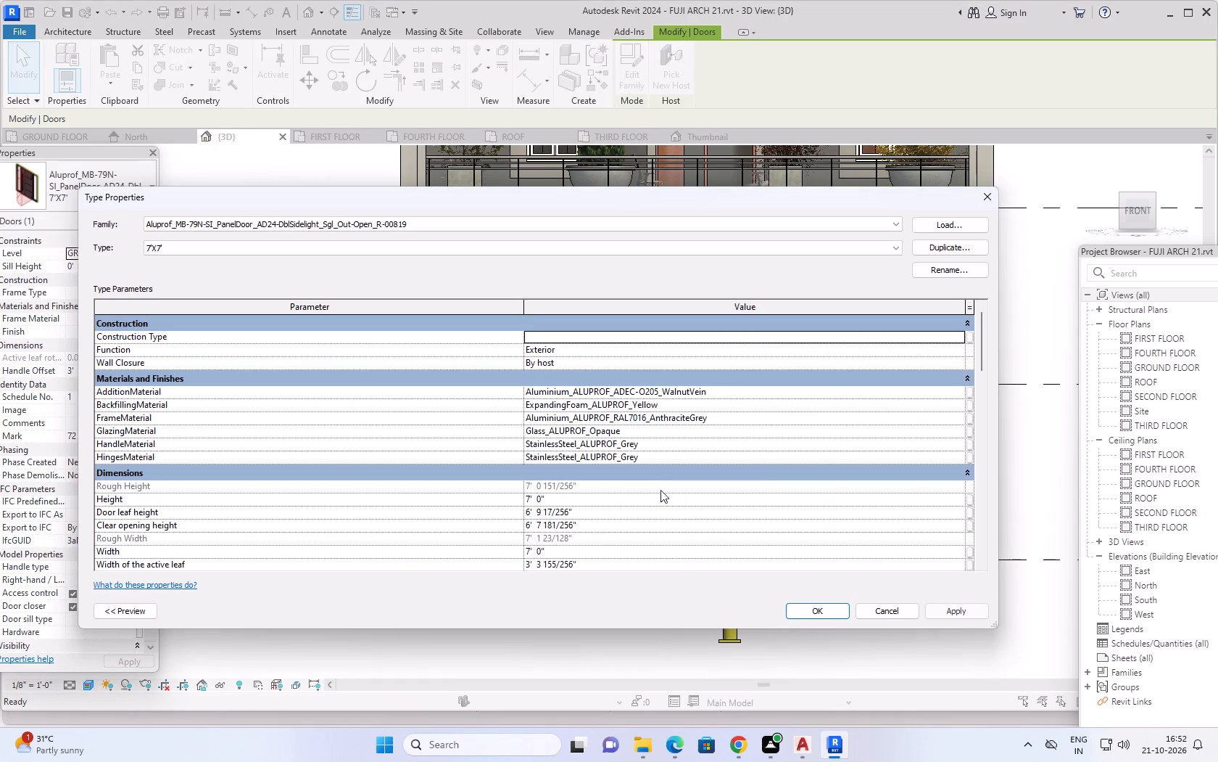
left_click(553, 500)
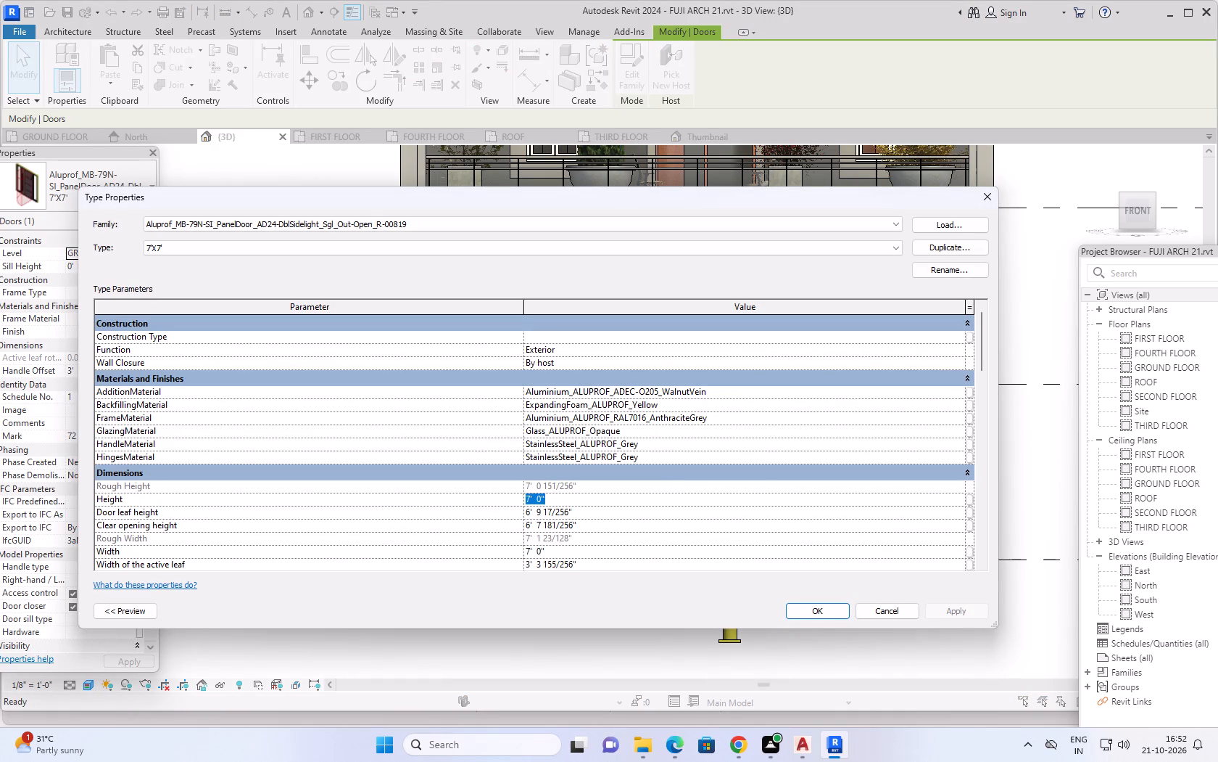
key("9")
key("apostrophe")
key("Return")
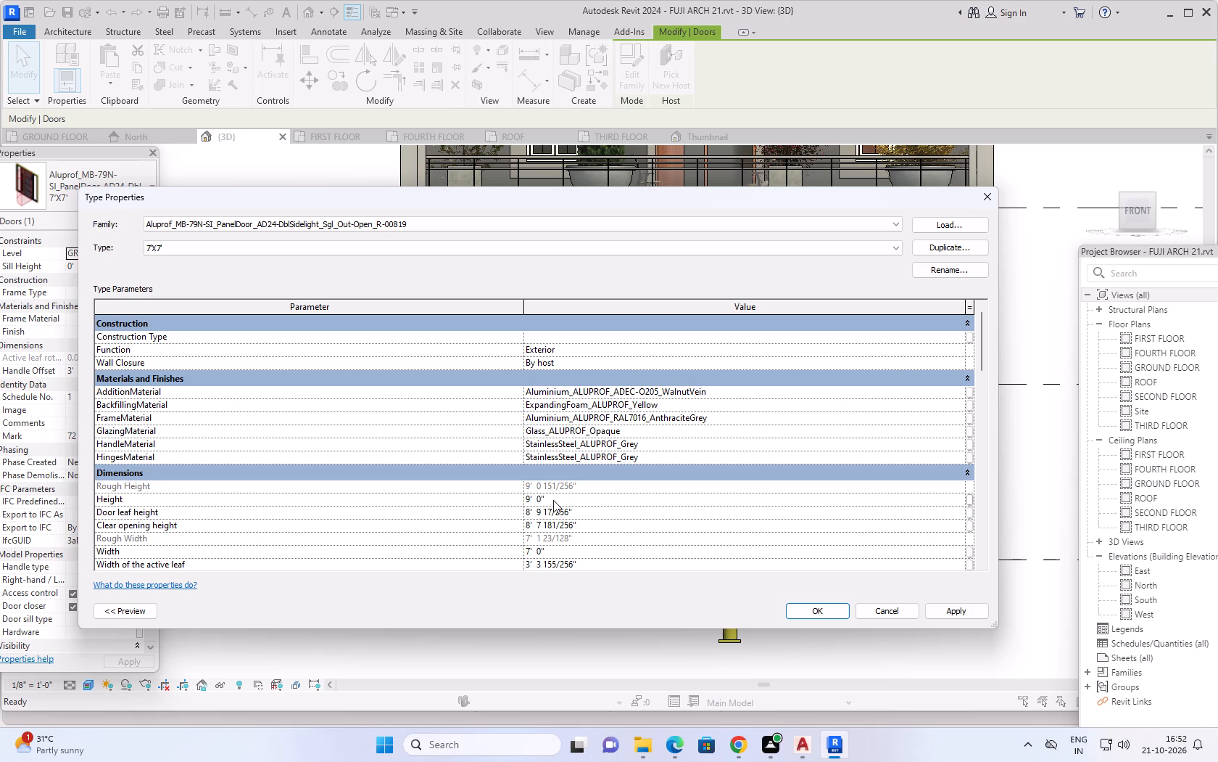
left_click(954, 614)
left_click(810, 610)
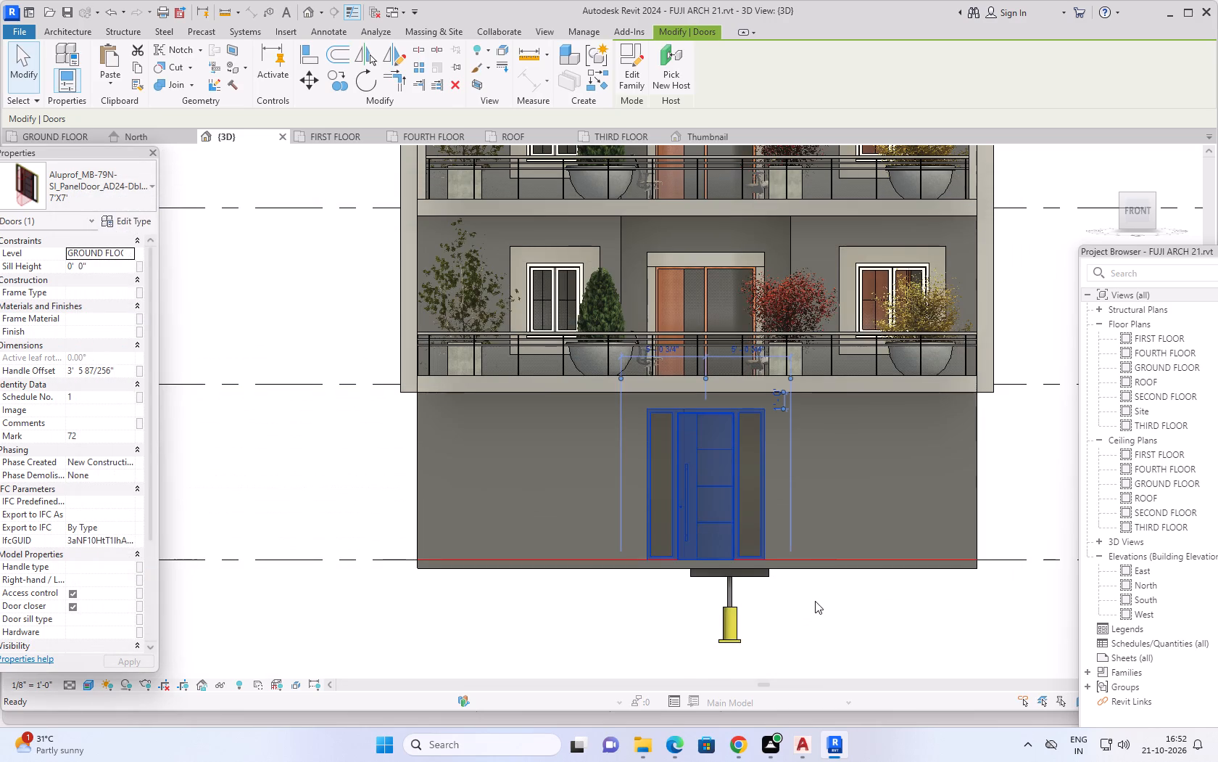
left_click(331, 493)
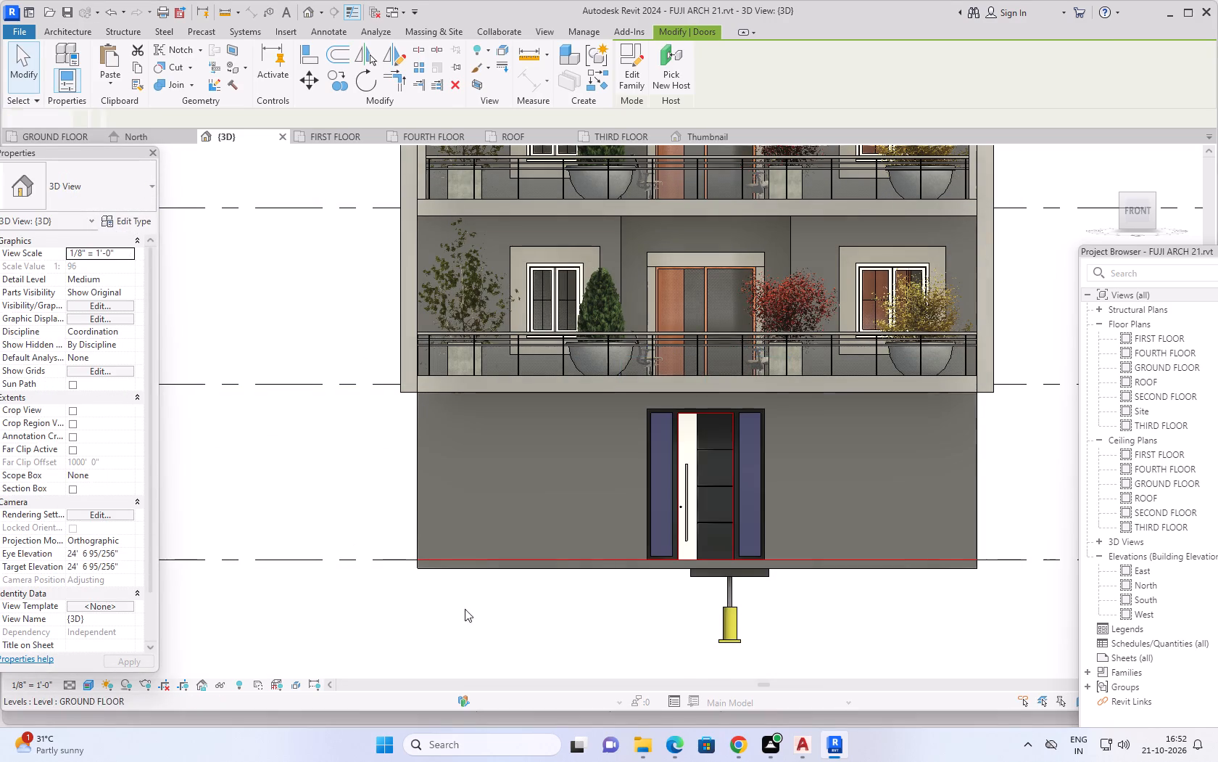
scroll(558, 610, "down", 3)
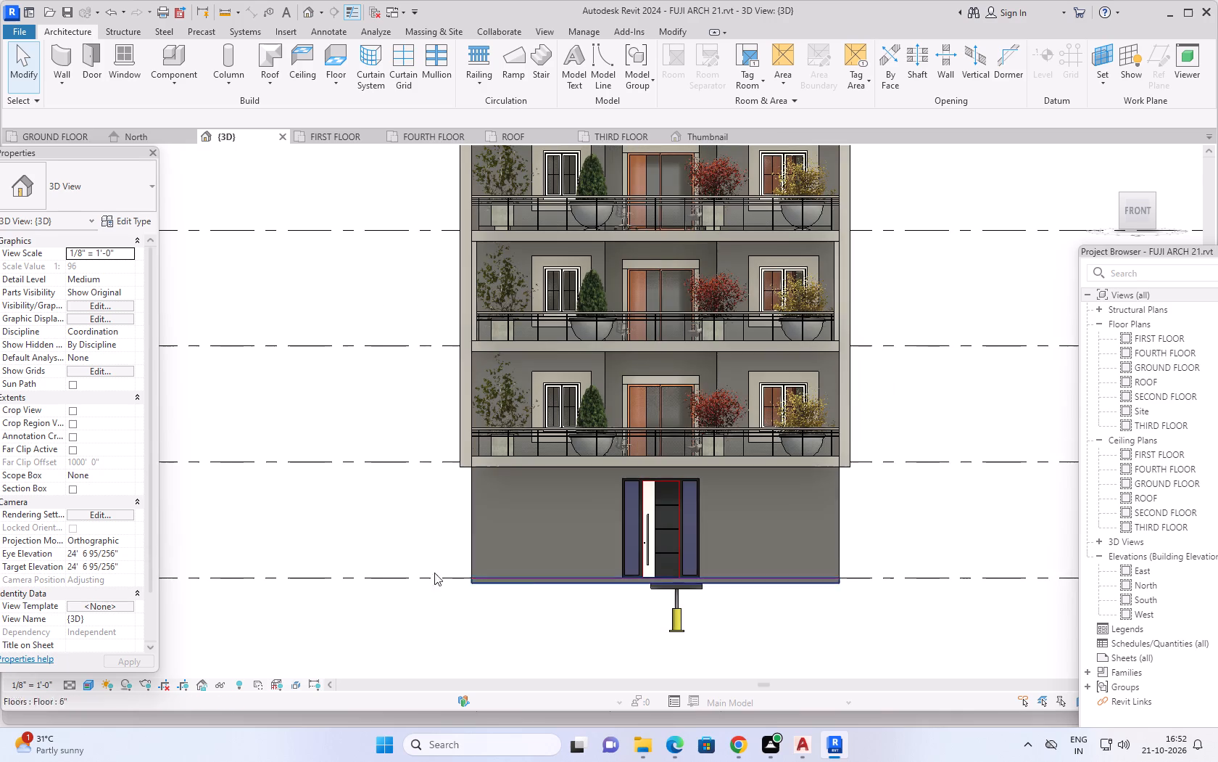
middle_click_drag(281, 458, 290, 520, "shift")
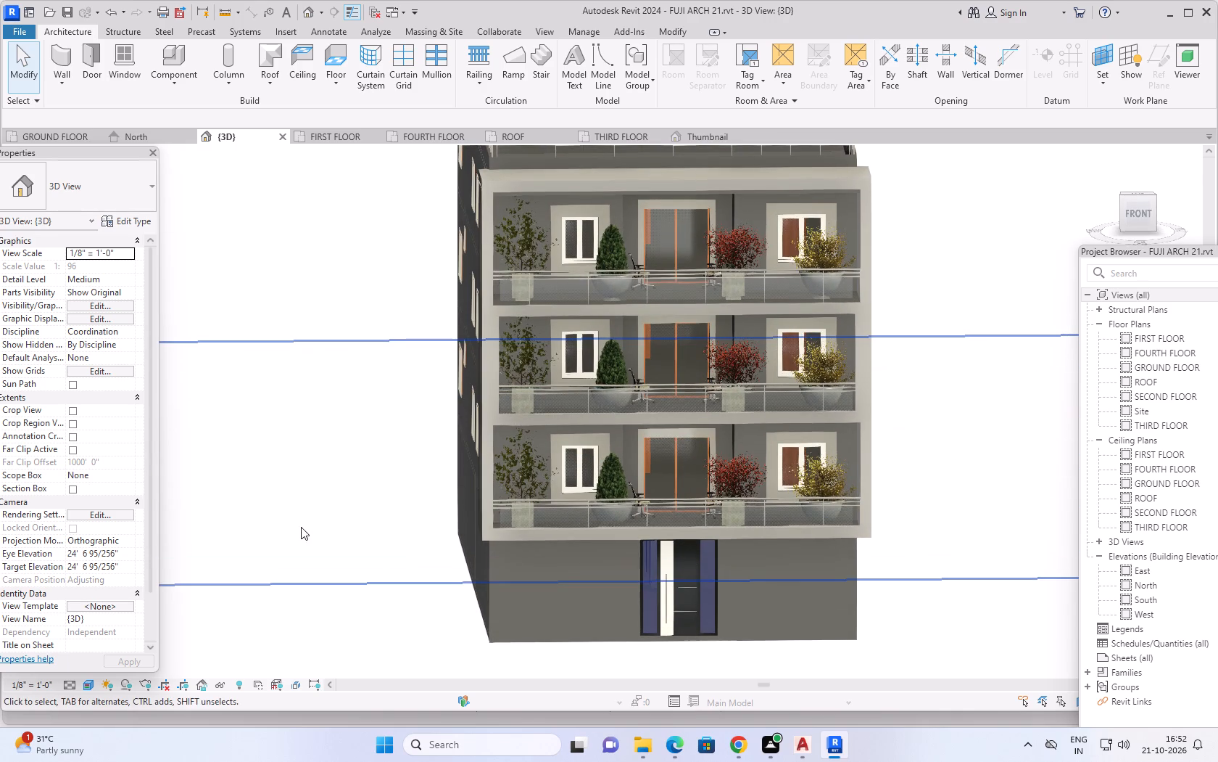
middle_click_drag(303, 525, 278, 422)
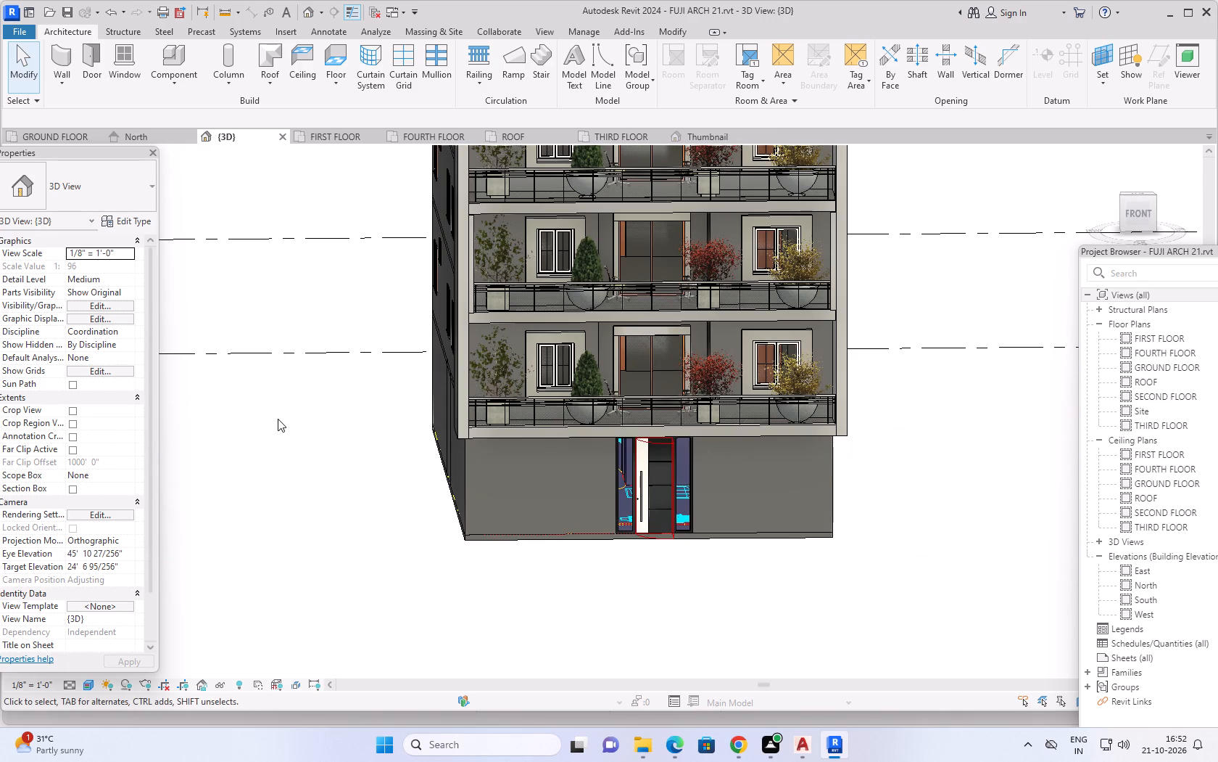
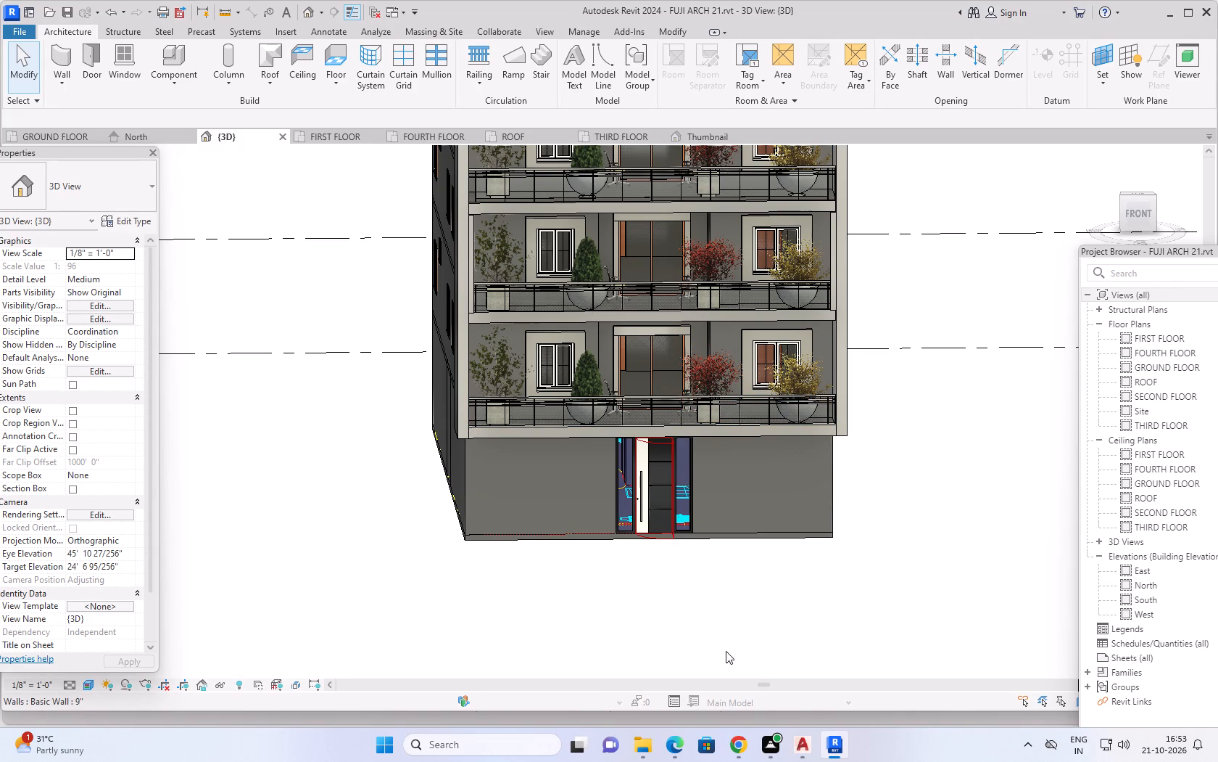
Delete the Aluprof double-sidelight panel door from the front wall at the balcony bay in the GROUND FLOOR plan.
middle_click_drag(722, 627, 726, 562)
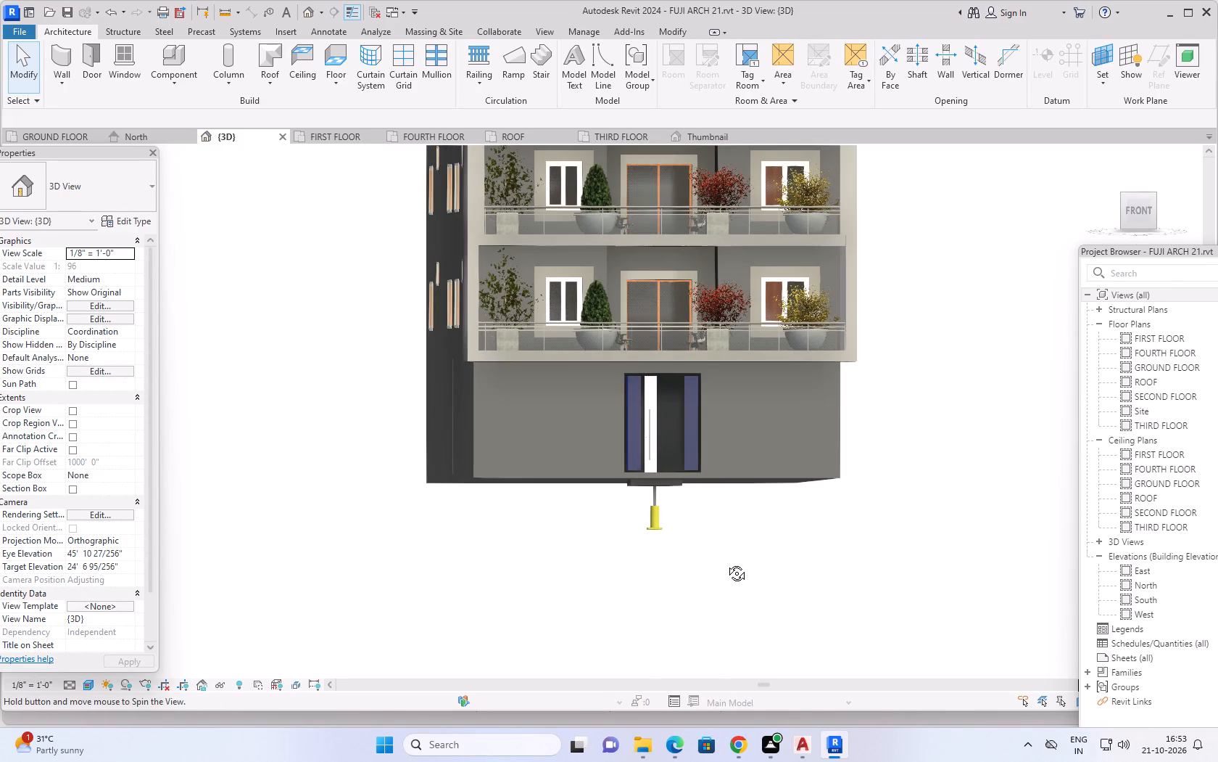
middle_click_drag(726, 562, 715, 581)
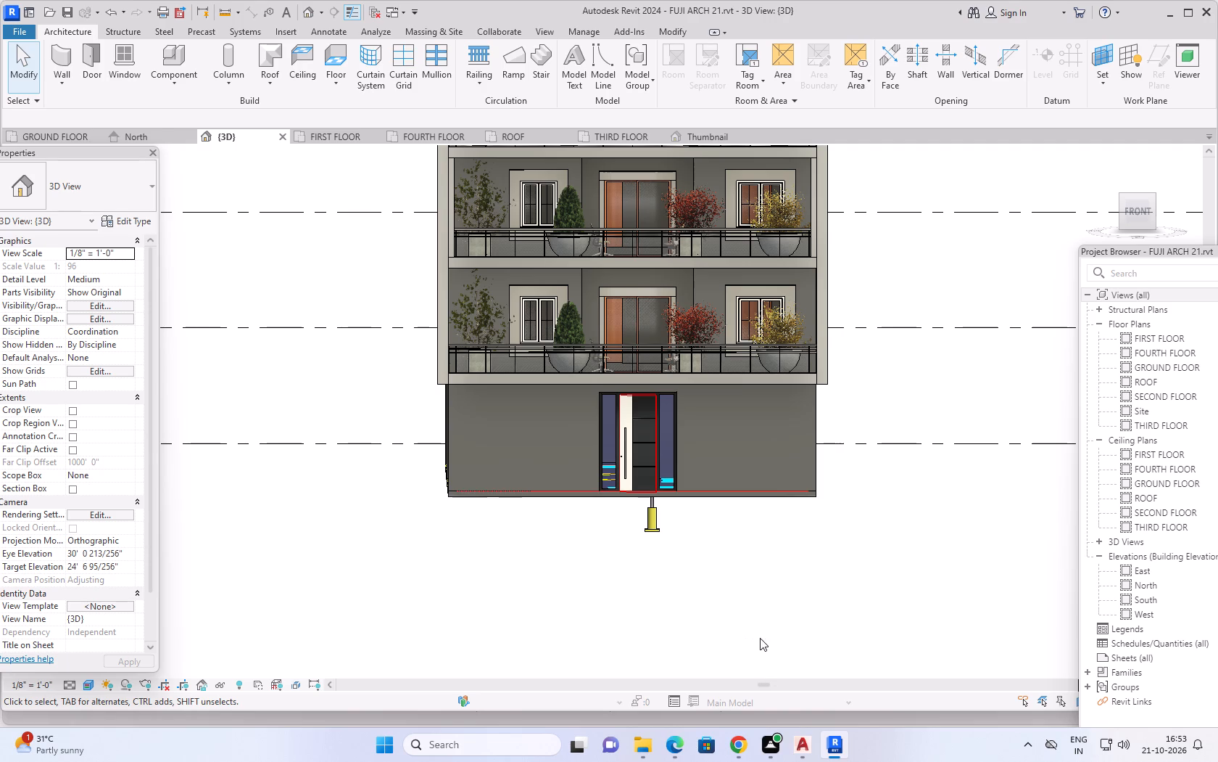
scroll(785, 597, "down", 2)
middle_click_drag(859, 571, 805, 574)
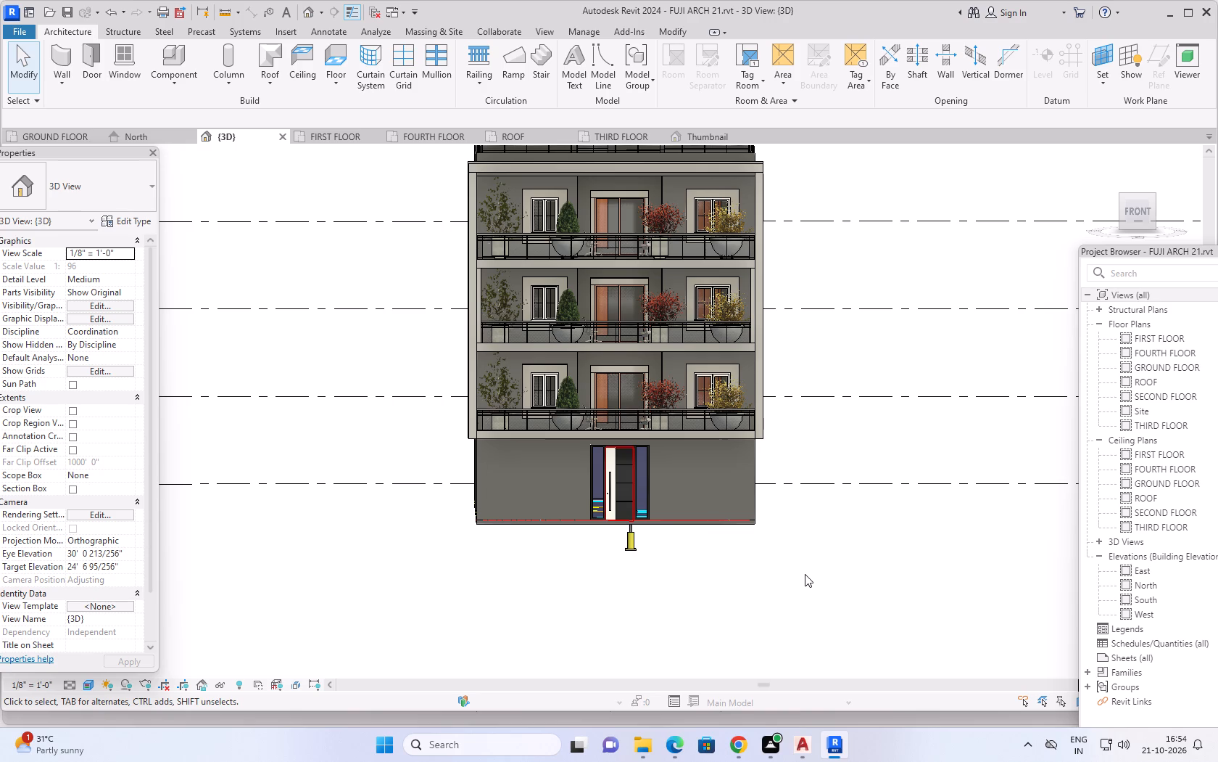
scroll(805, 574, "down", 2)
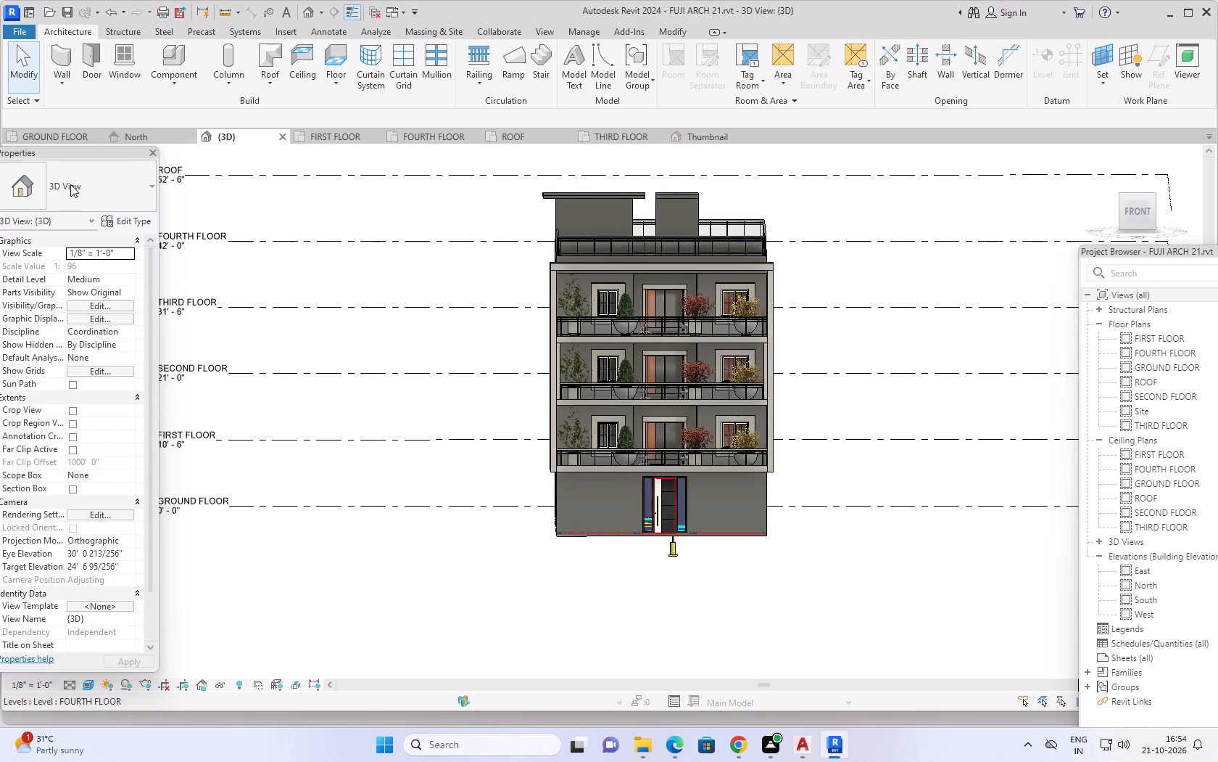
left_click(51, 131)
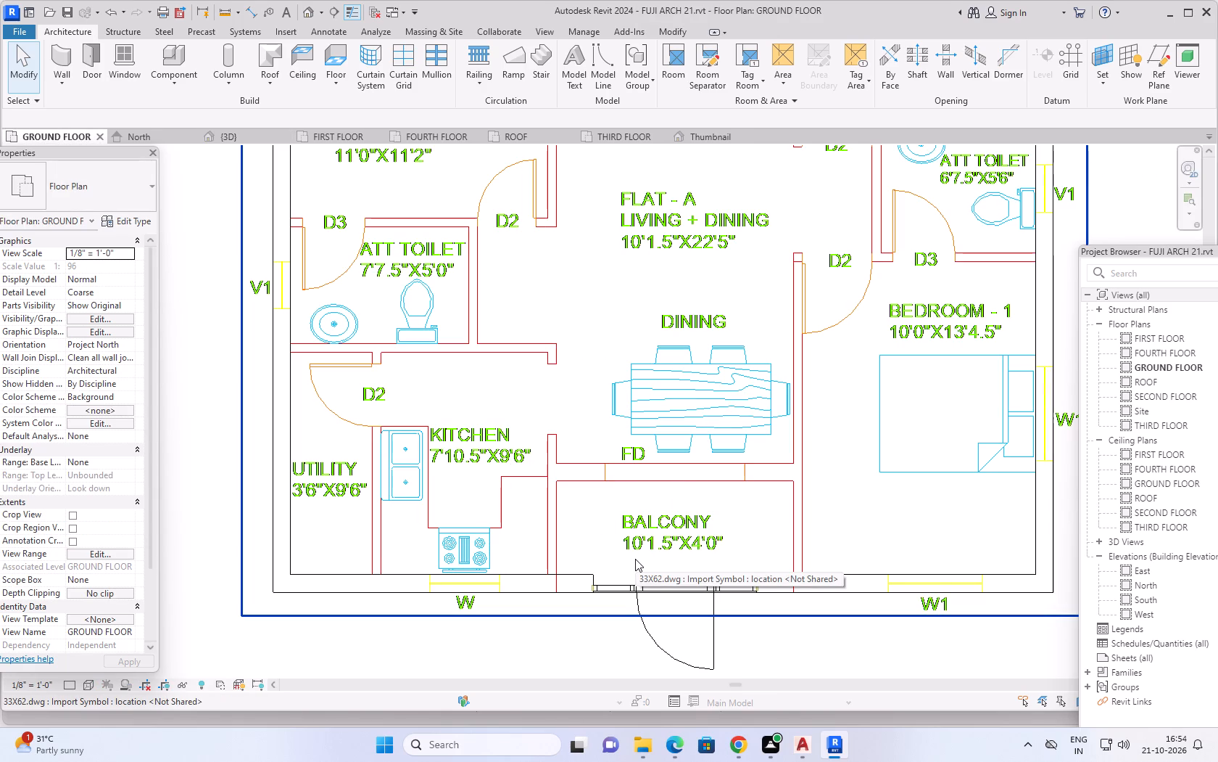
scroll(342, 639, "down", 1)
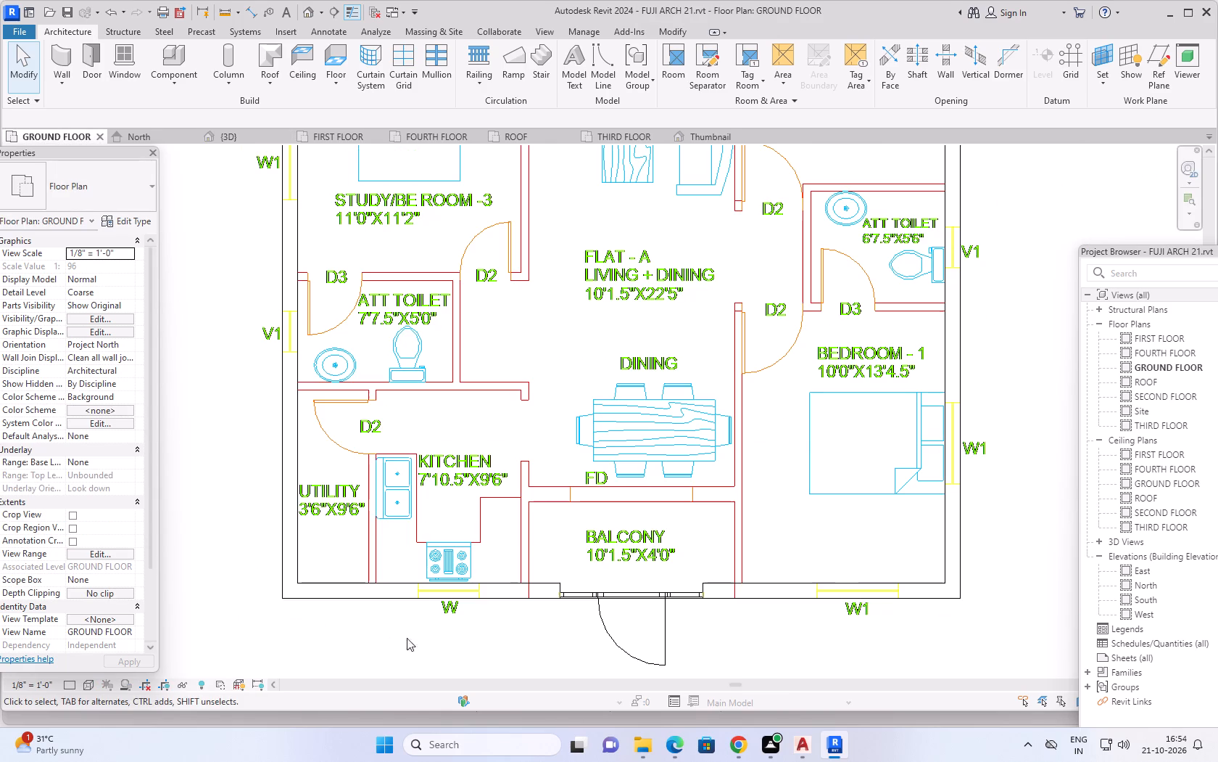
left_click(589, 598)
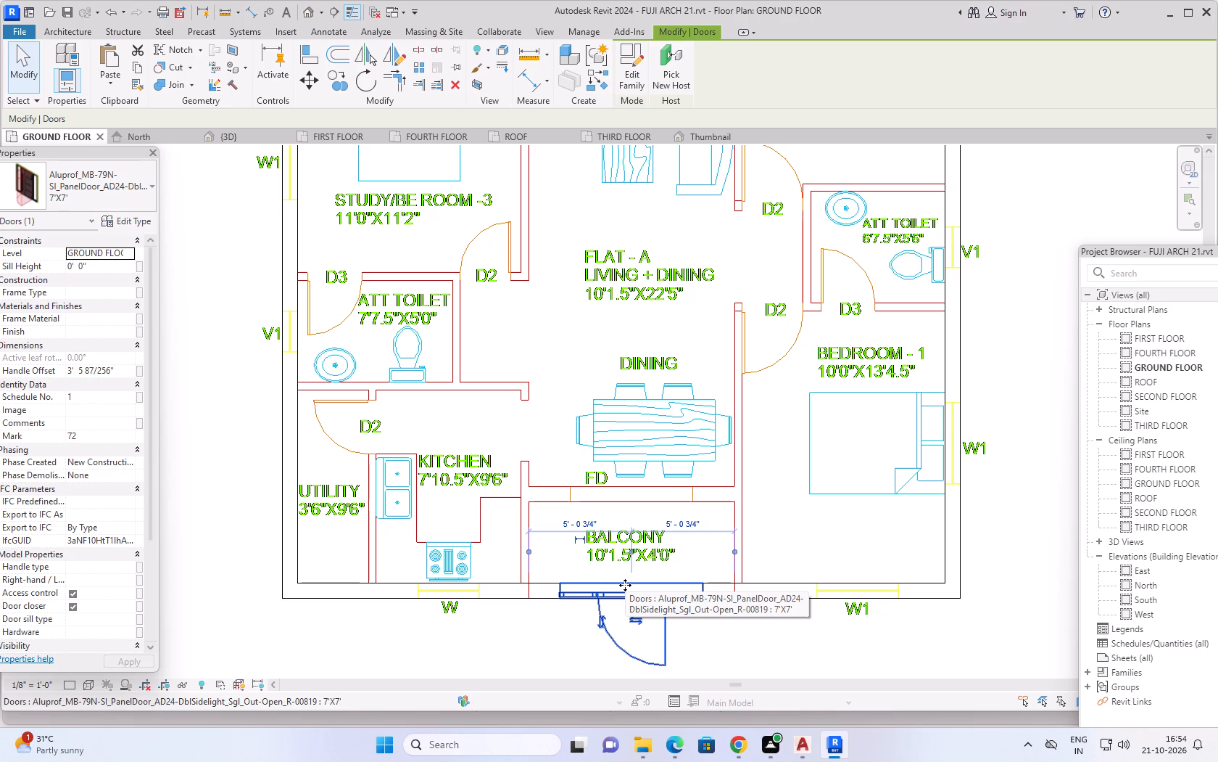
key("Delete")
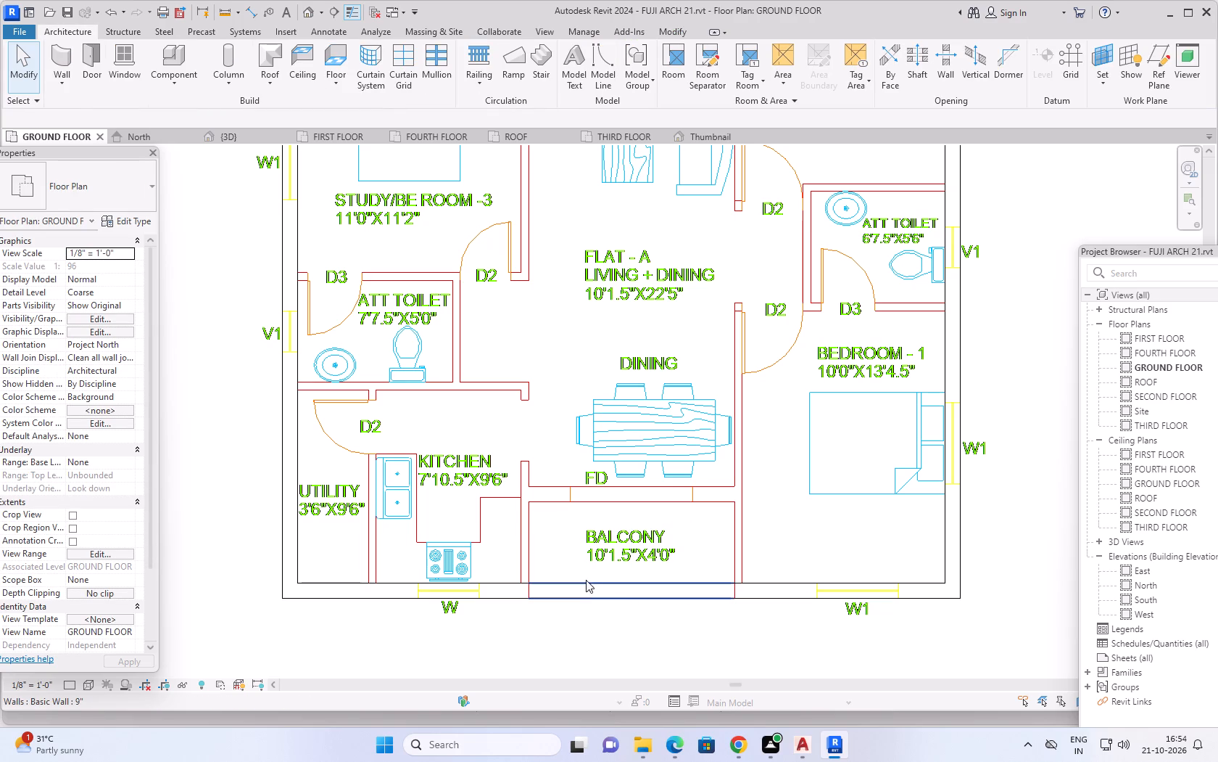
Duplicate the Aluprof panel door's 7'X7' type as 9'X7' 2, then end door placement without placing a door.
left_click(95, 52)
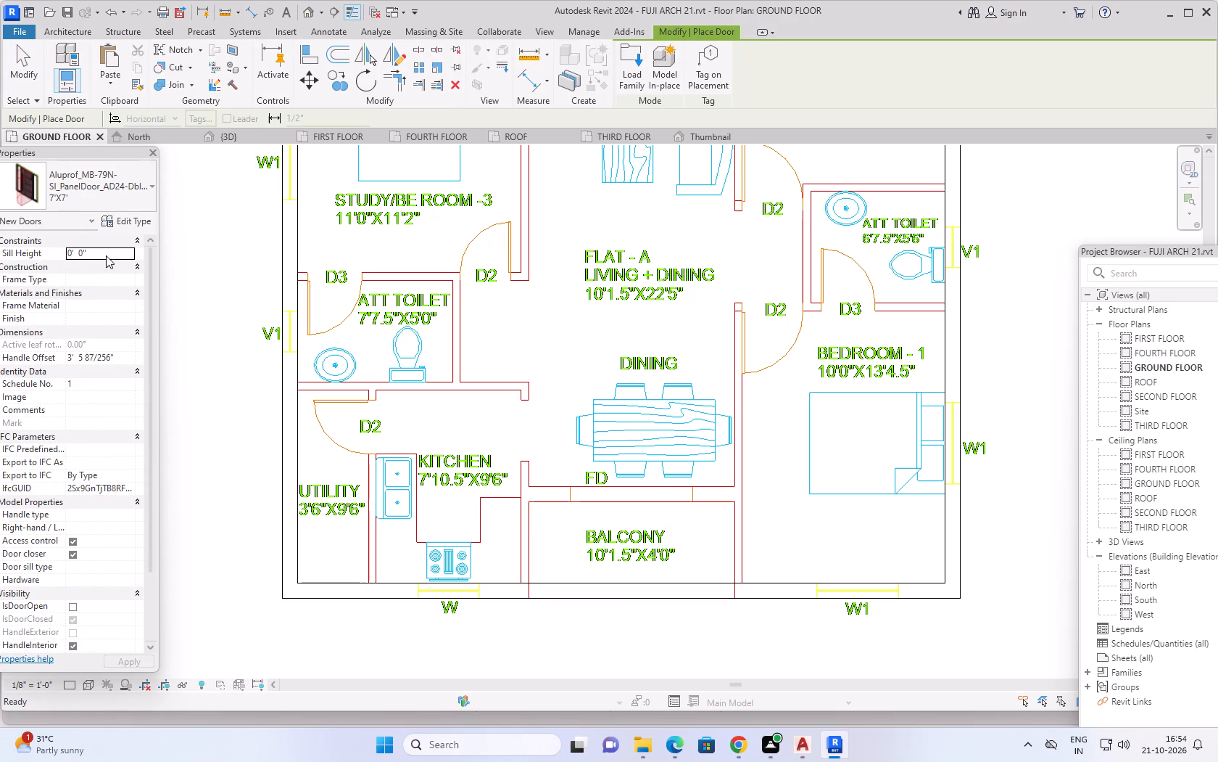
left_click(120, 219)
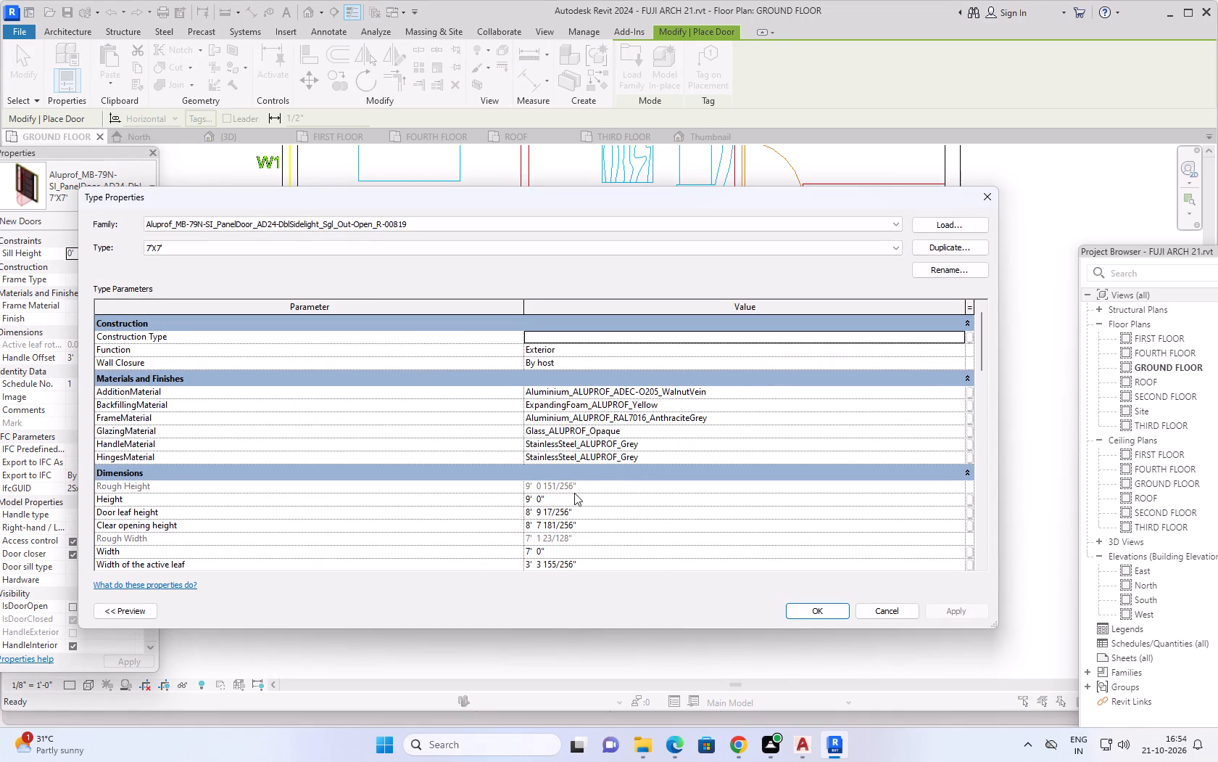
left_click(938, 247)
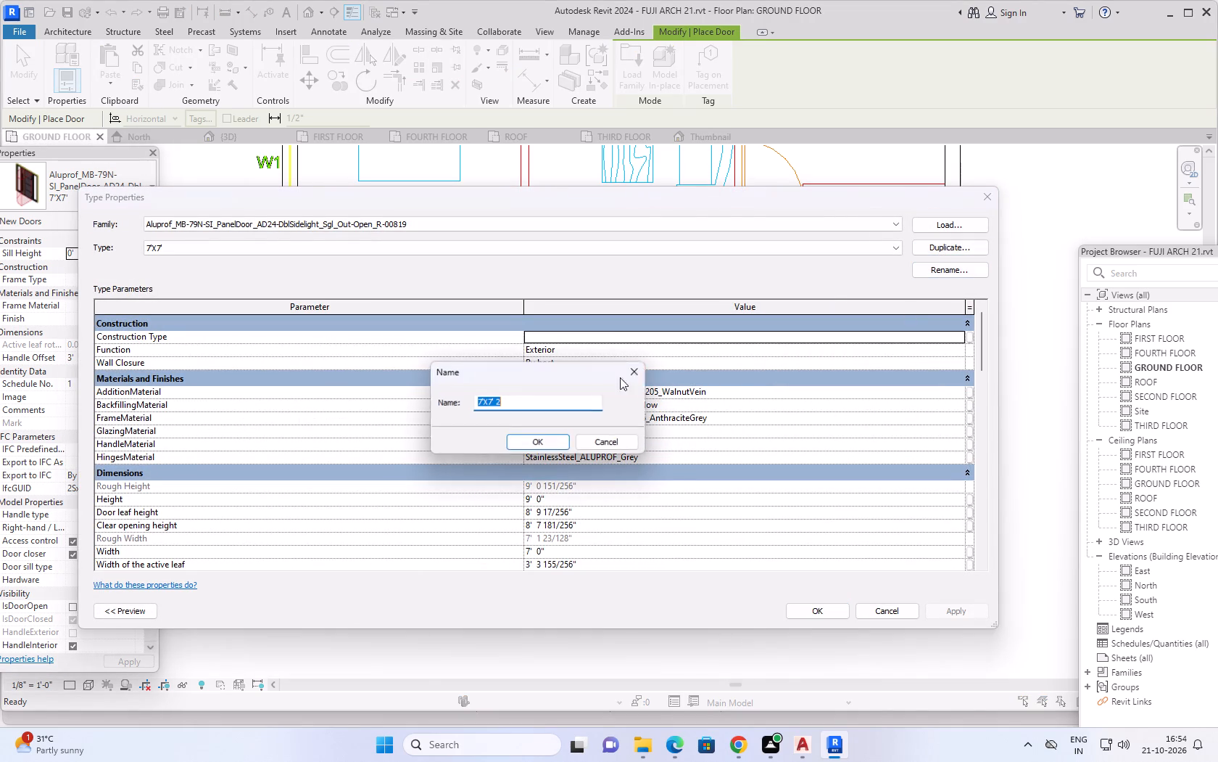
left_click(480, 400)
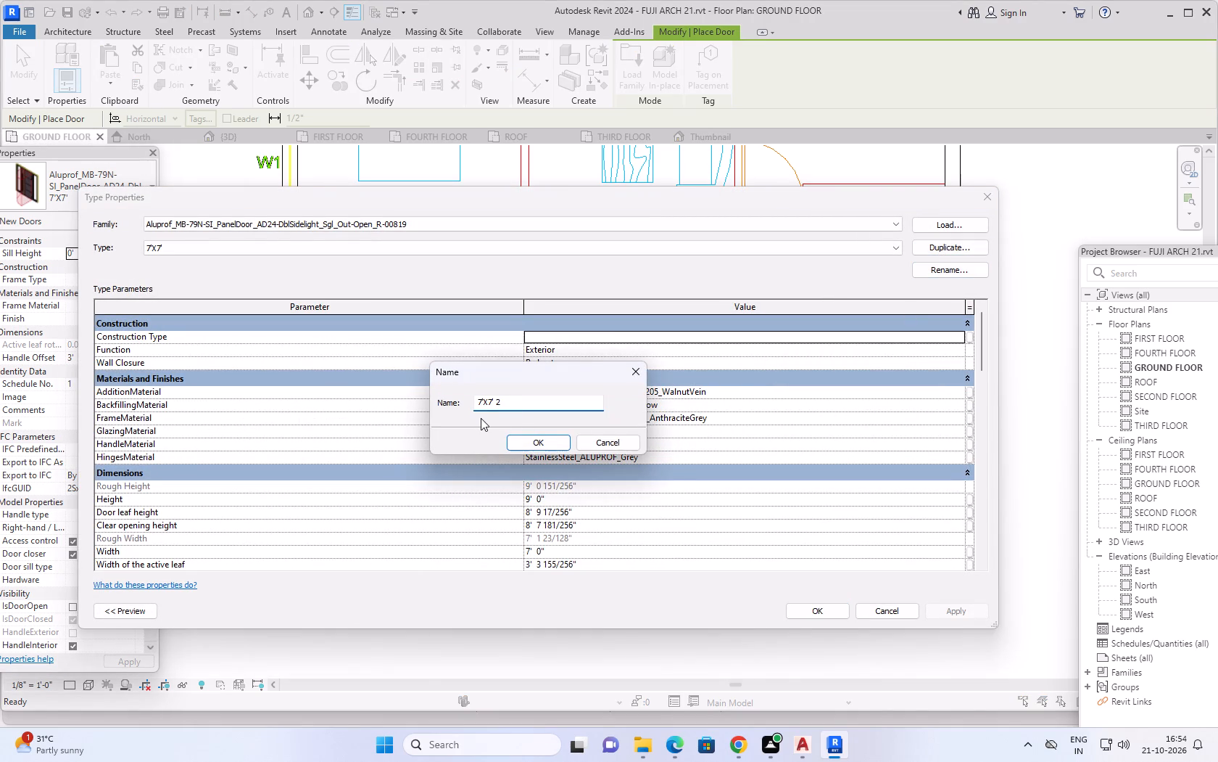
key("BackSpace")
key("BackSpace")
key("9")
left_click(832, 607)
left_click(518, 434)
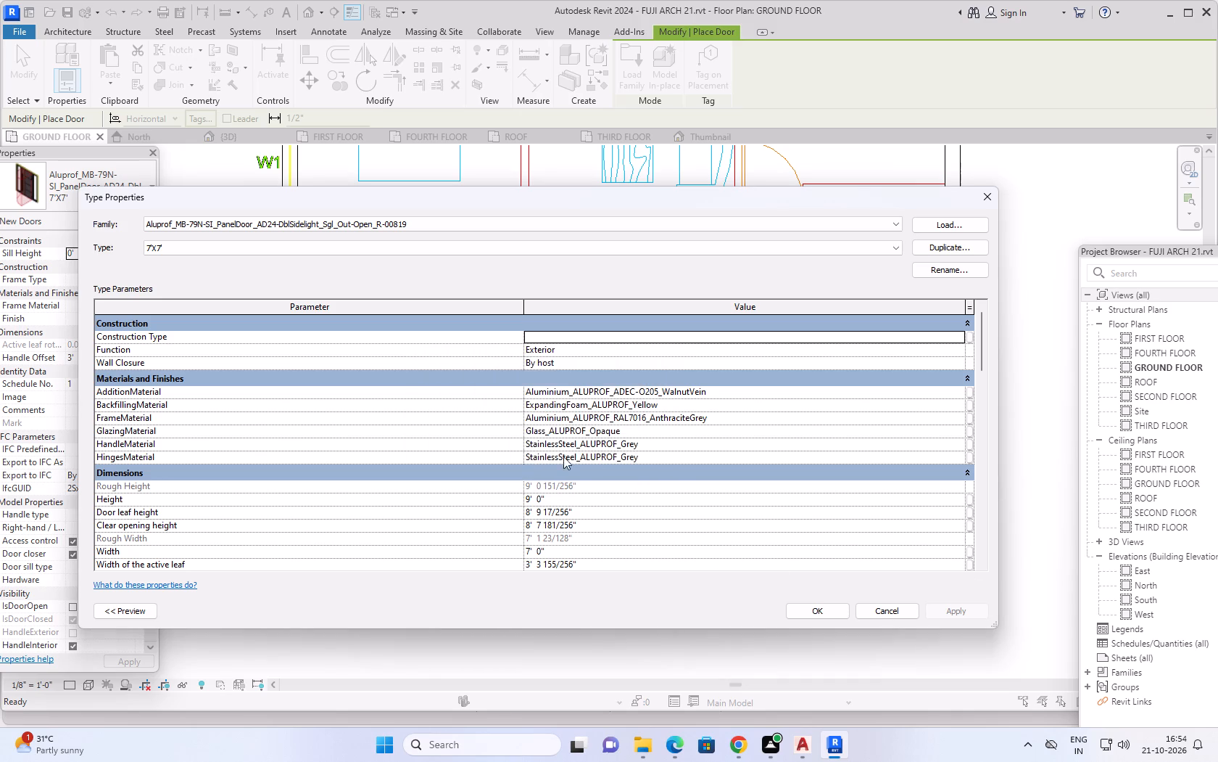
scroll(637, 477, "down", 4)
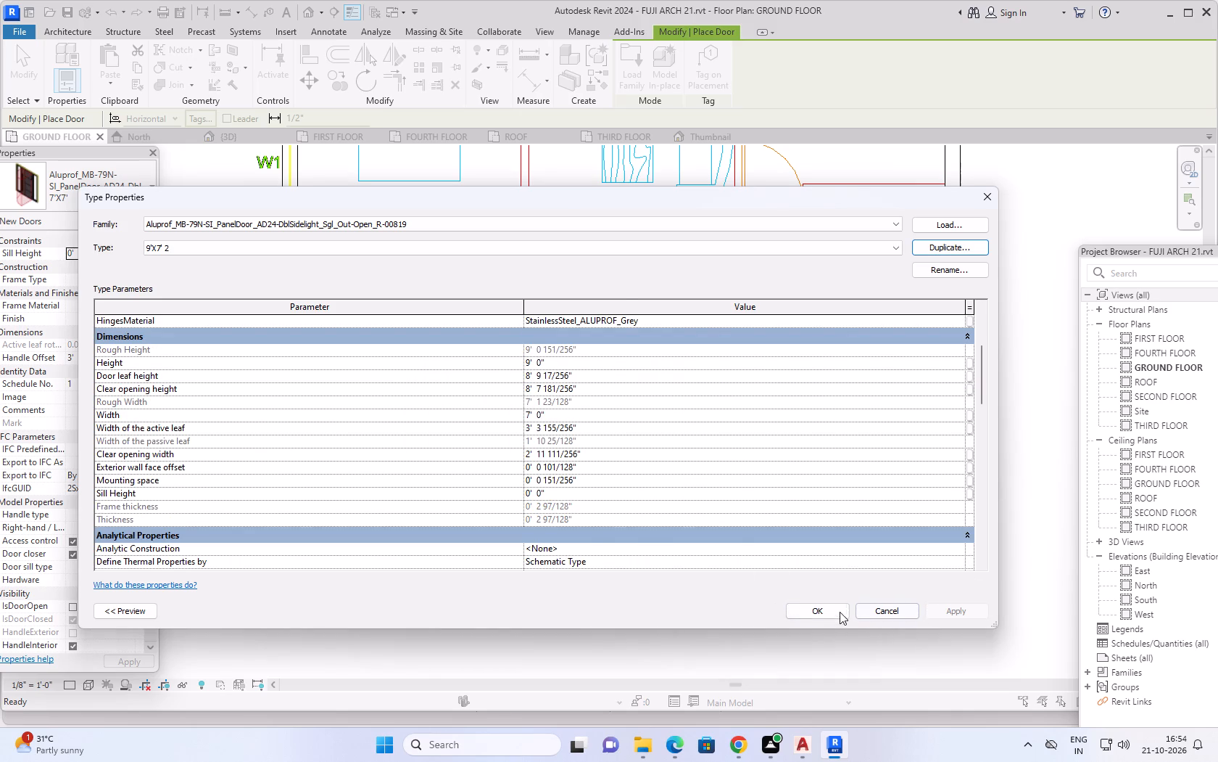
left_click(829, 612)
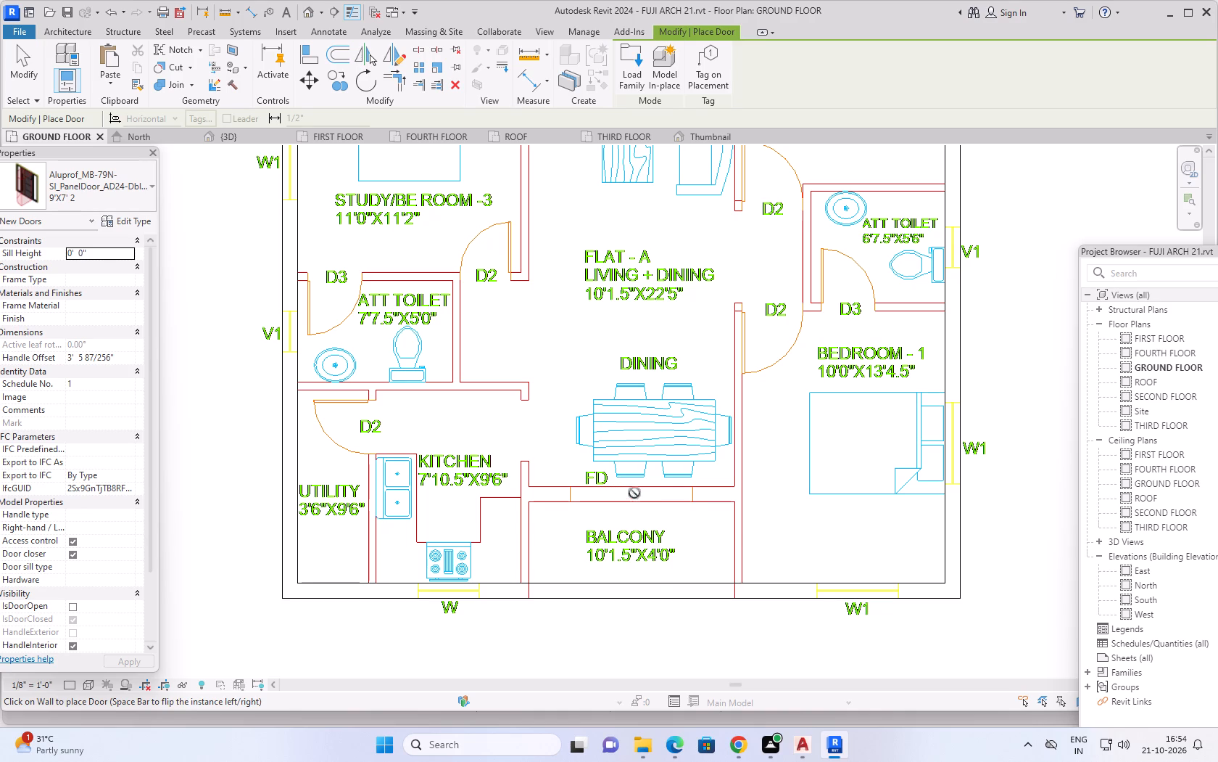
left_click(36, 183)
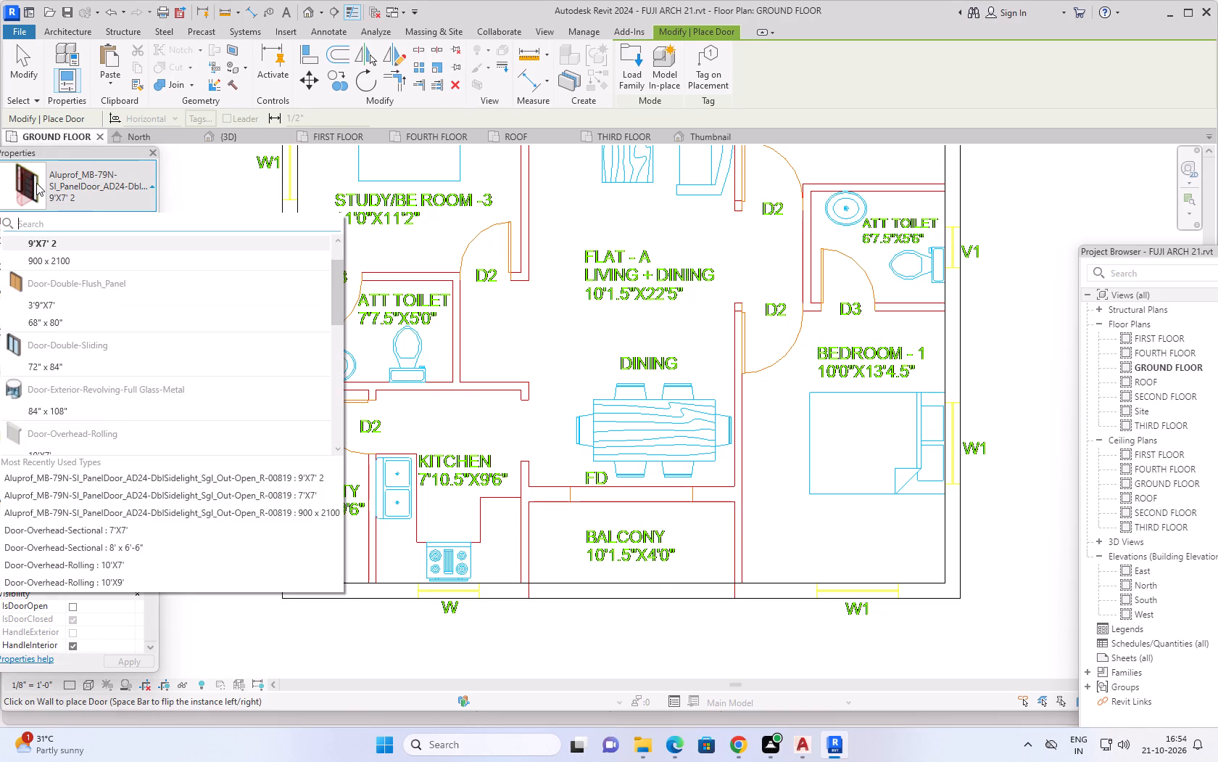
left_click(36, 183)
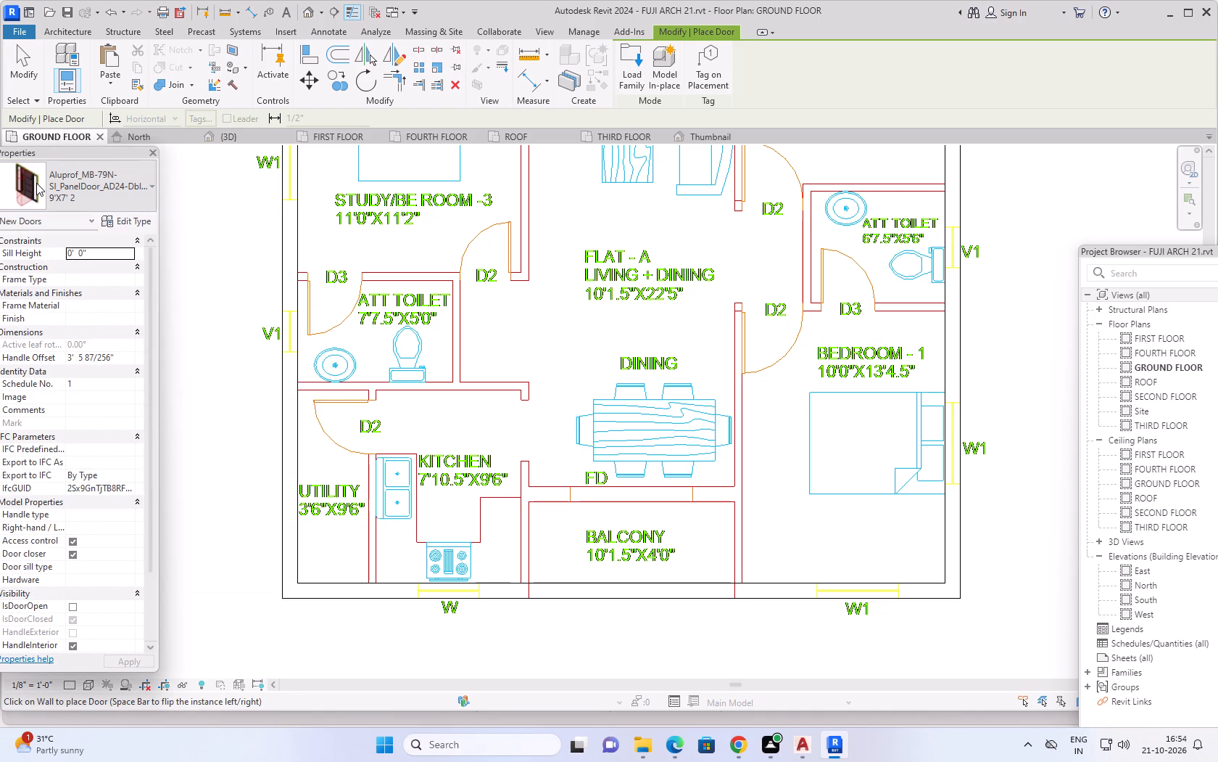
key("Escape")
key("Escape")
key("Escape")
key("Escape")
key("Escape")
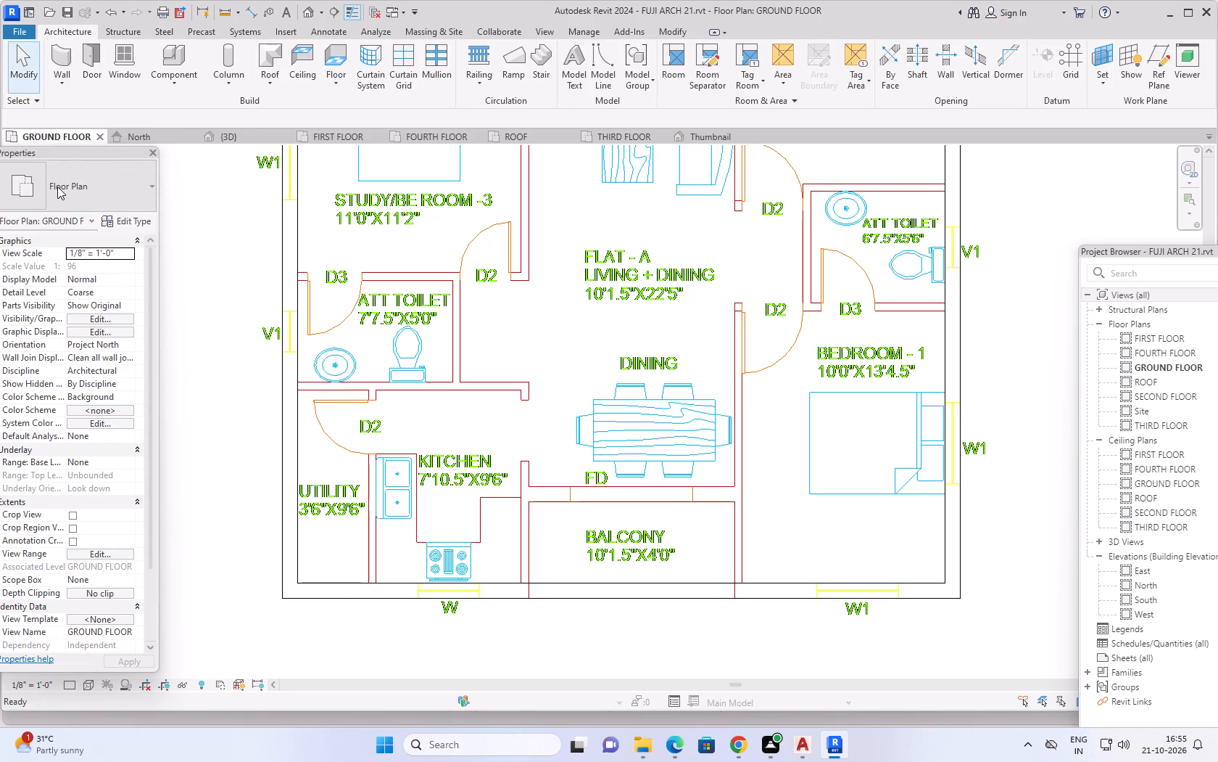
key("Escape")
key("Escape")
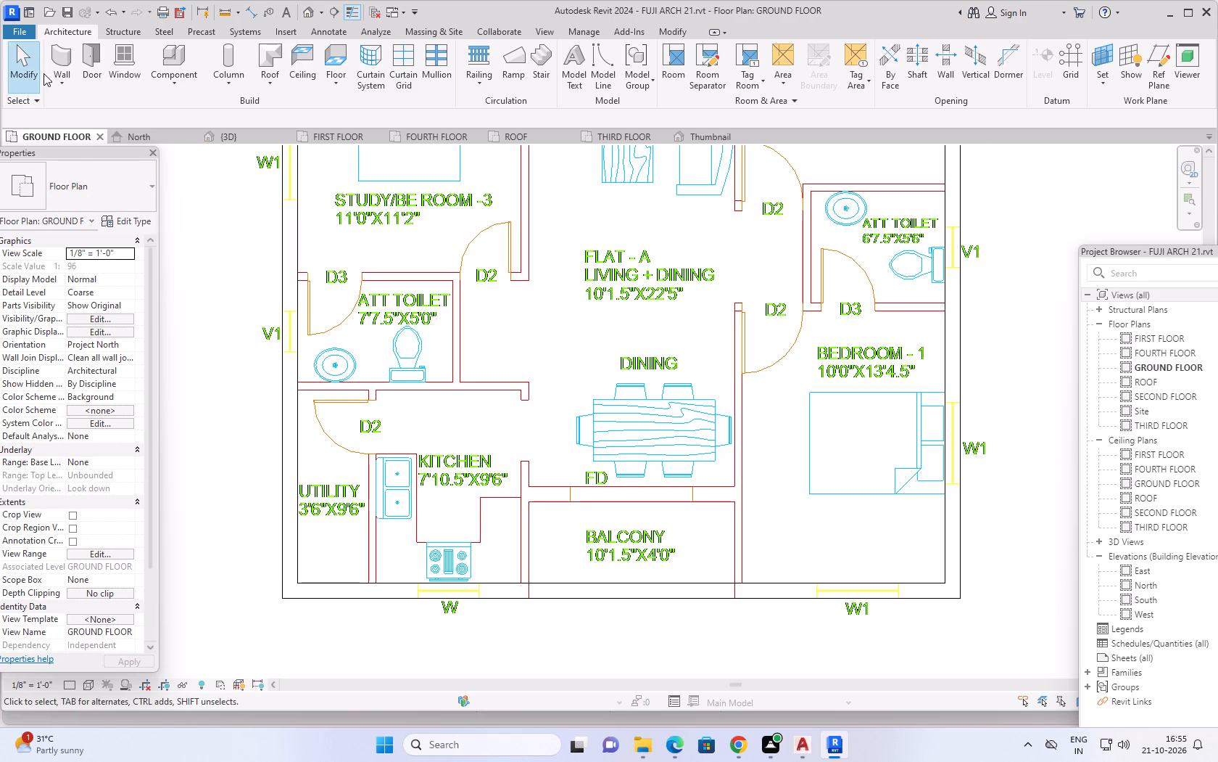
Draw a 4.5" basic wall, 2' high and about 6' long, from the kitchen-dining wall end down to the front wall beside the balcony.
left_click(68, 57)
scroll(571, 520, "up", 2)
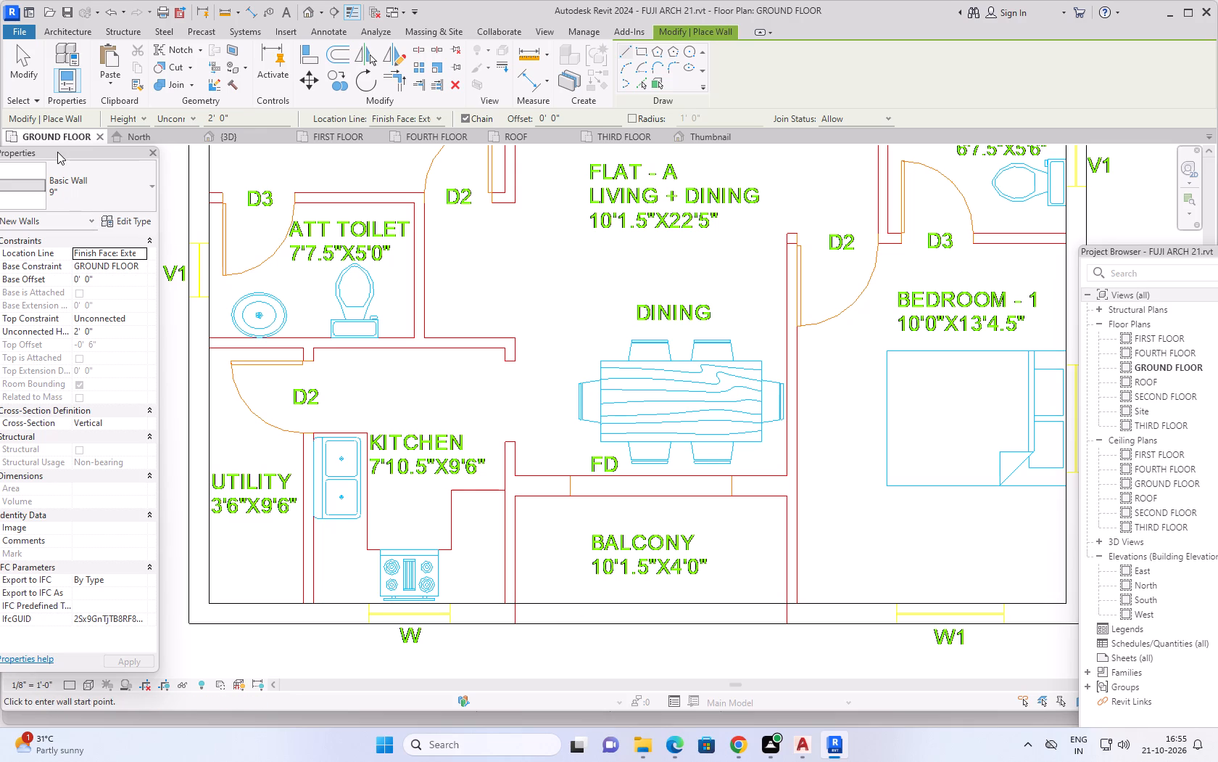
left_click(130, 190)
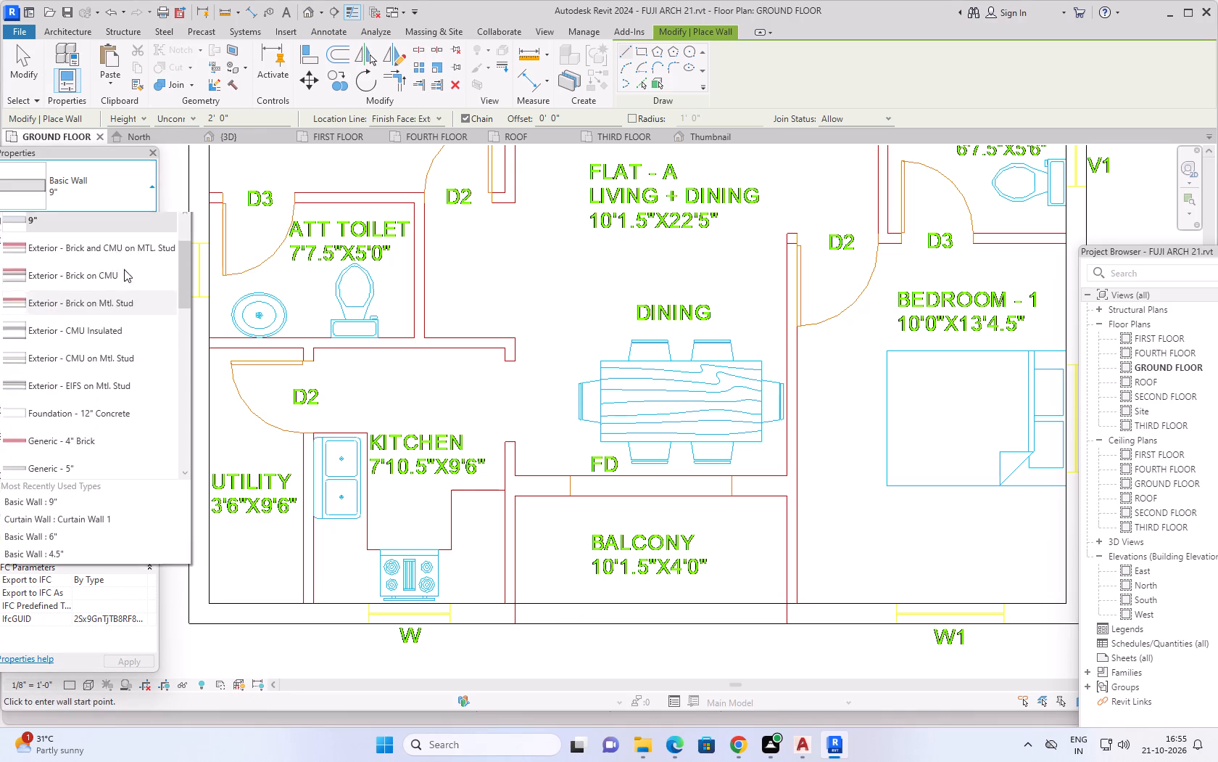
scroll(103, 340, "up", 7)
left_click(84, 269)
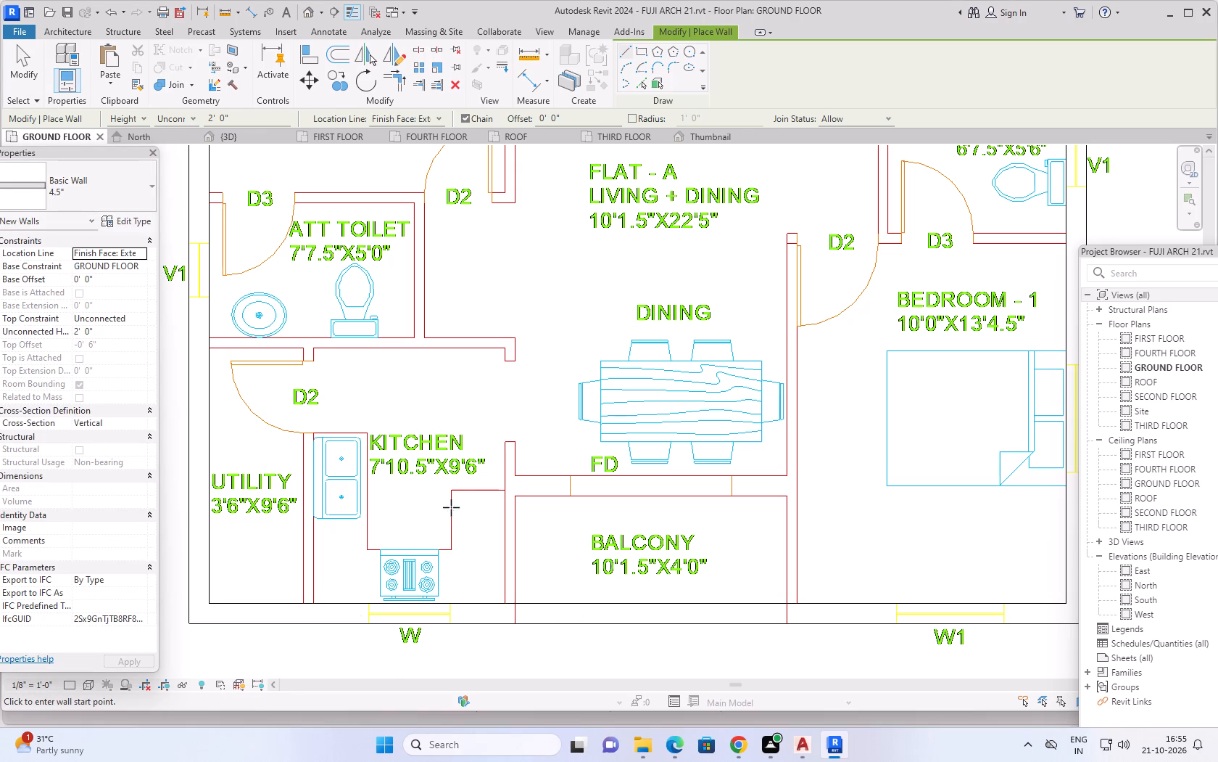
scroll(452, 507, "up", 2)
left_click(536, 420)
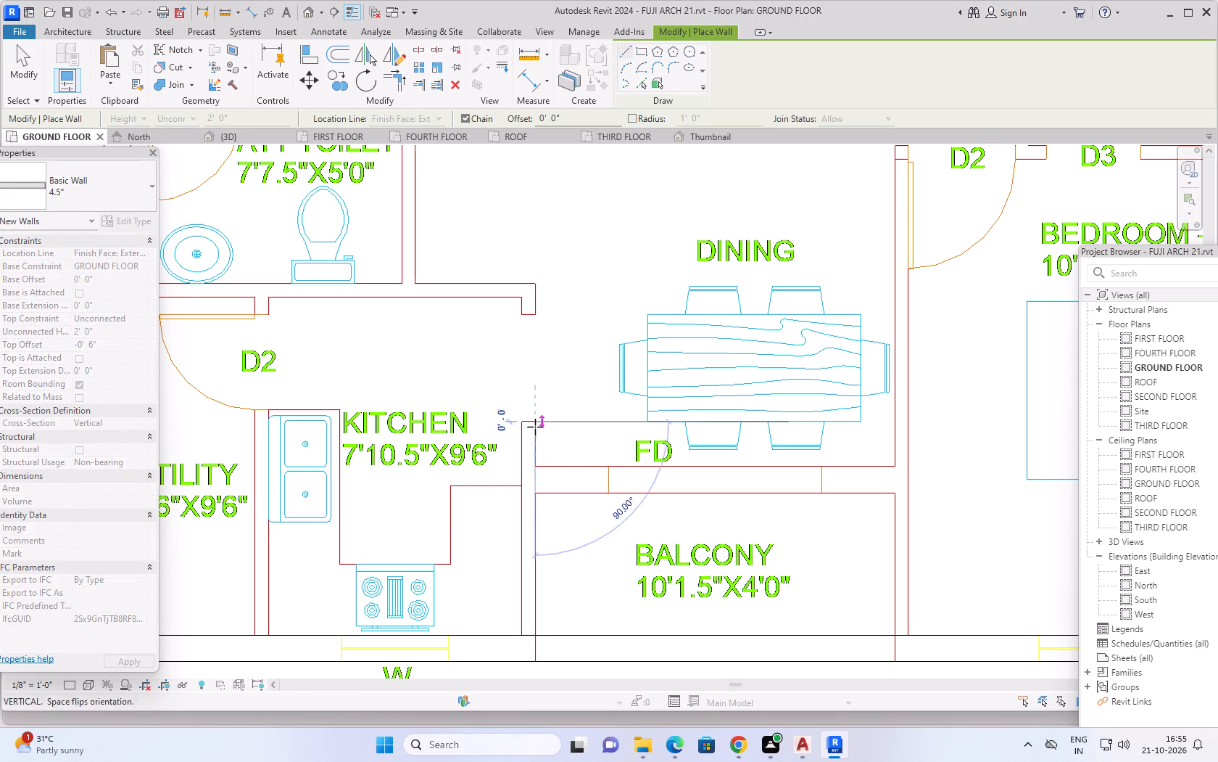
left_click(537, 636)
key("Escape")
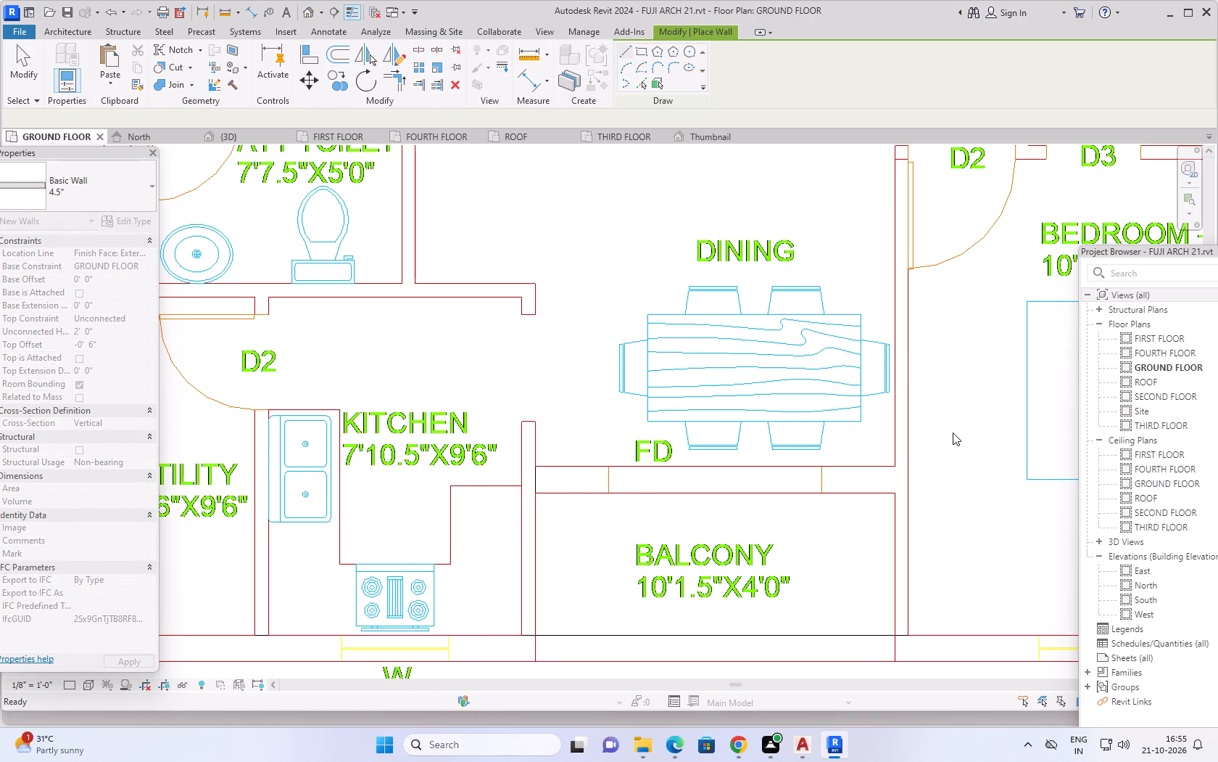
Draw a matching 4.5" wall on the balcony's bedroom side, 4' - 9" from the front wall to the dining-side FD wall line.
scroll(916, 464, "up", 1)
middle_click_drag(928, 454, 850, 388)
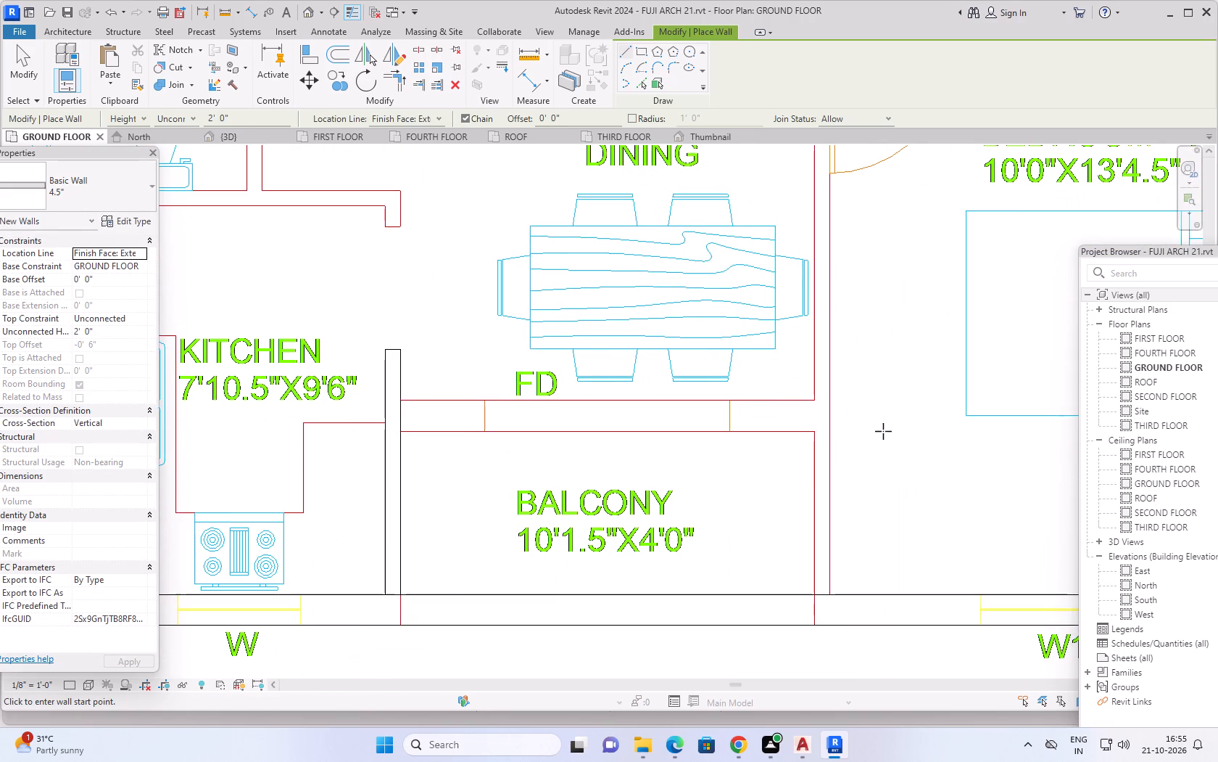
scroll(885, 435, "down", 3)
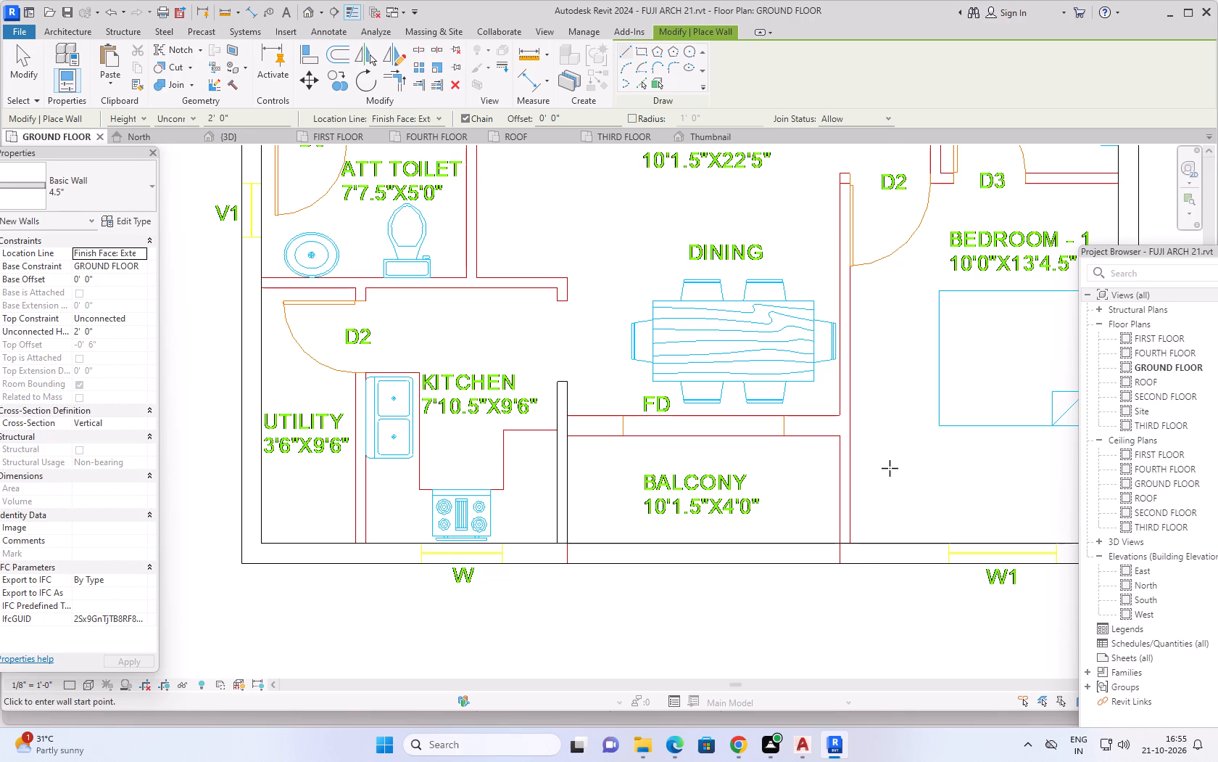
scroll(890, 468, "down", 2)
middle_click_drag(891, 465, 700, 525)
scroll(700, 525, "down", 1)
scroll(676, 579, "up", 1)
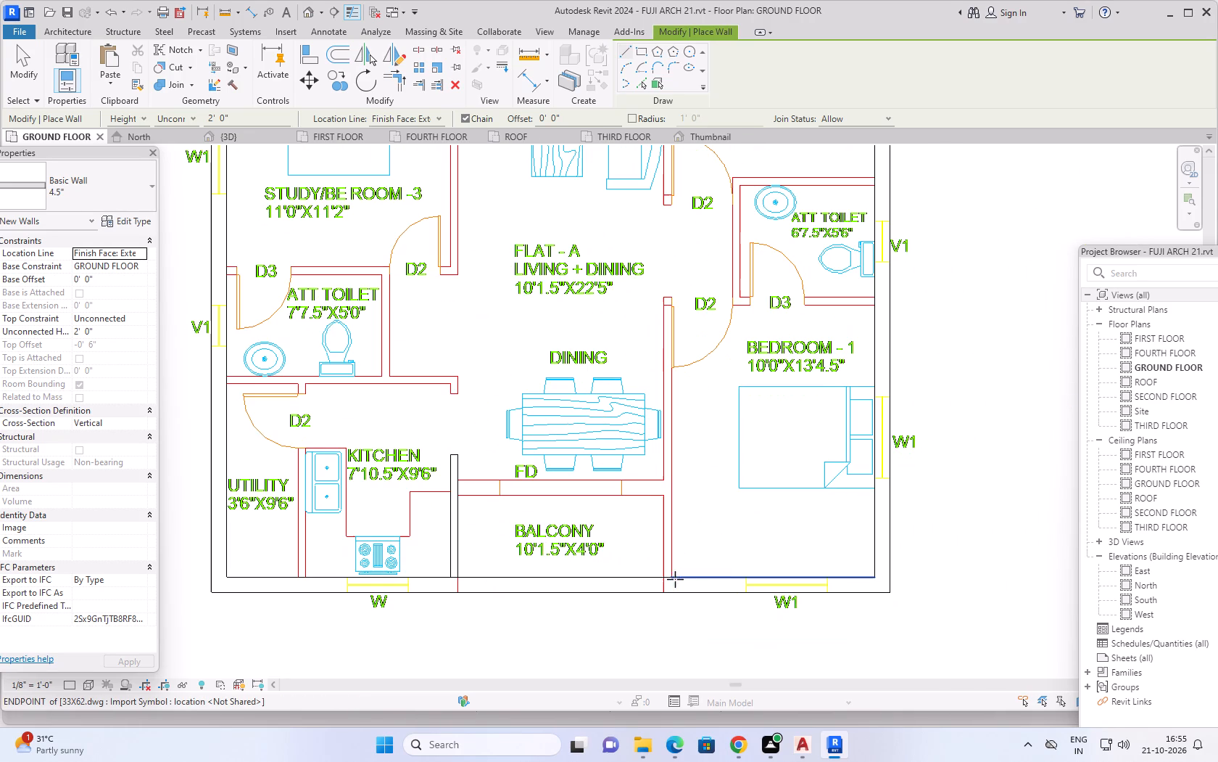
left_click(672, 578)
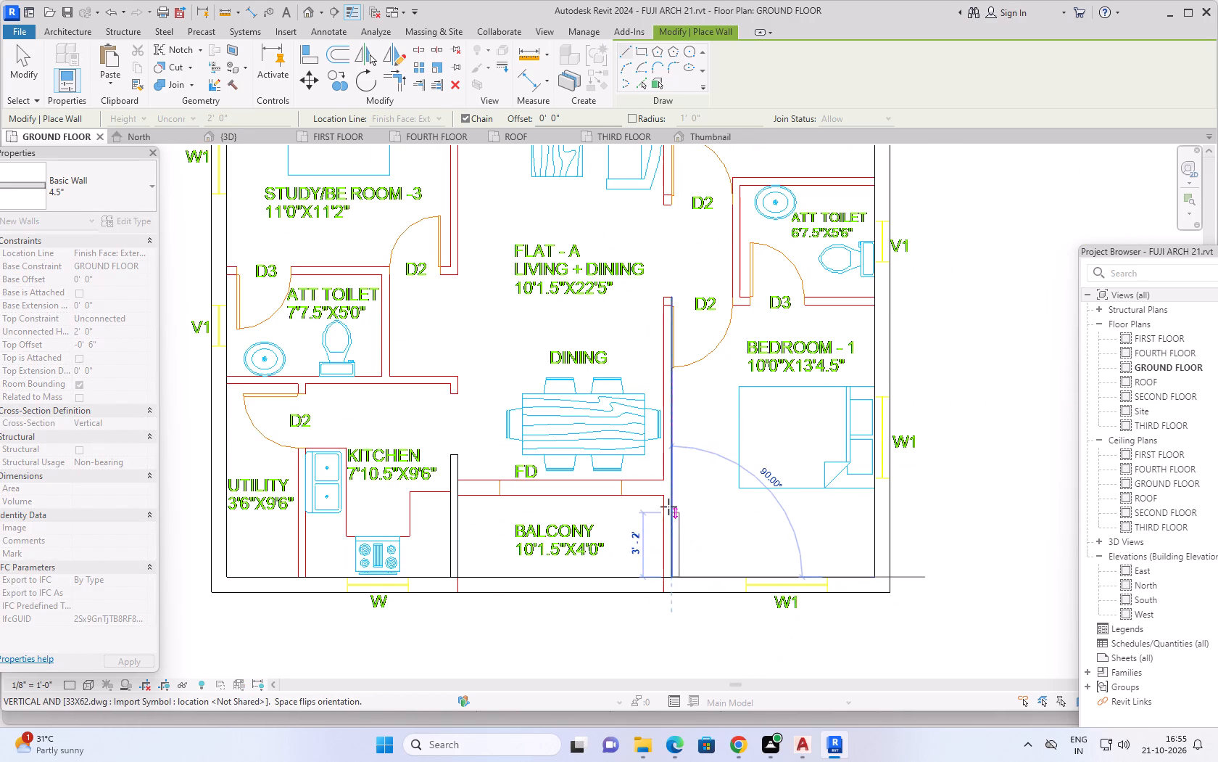
key("space")
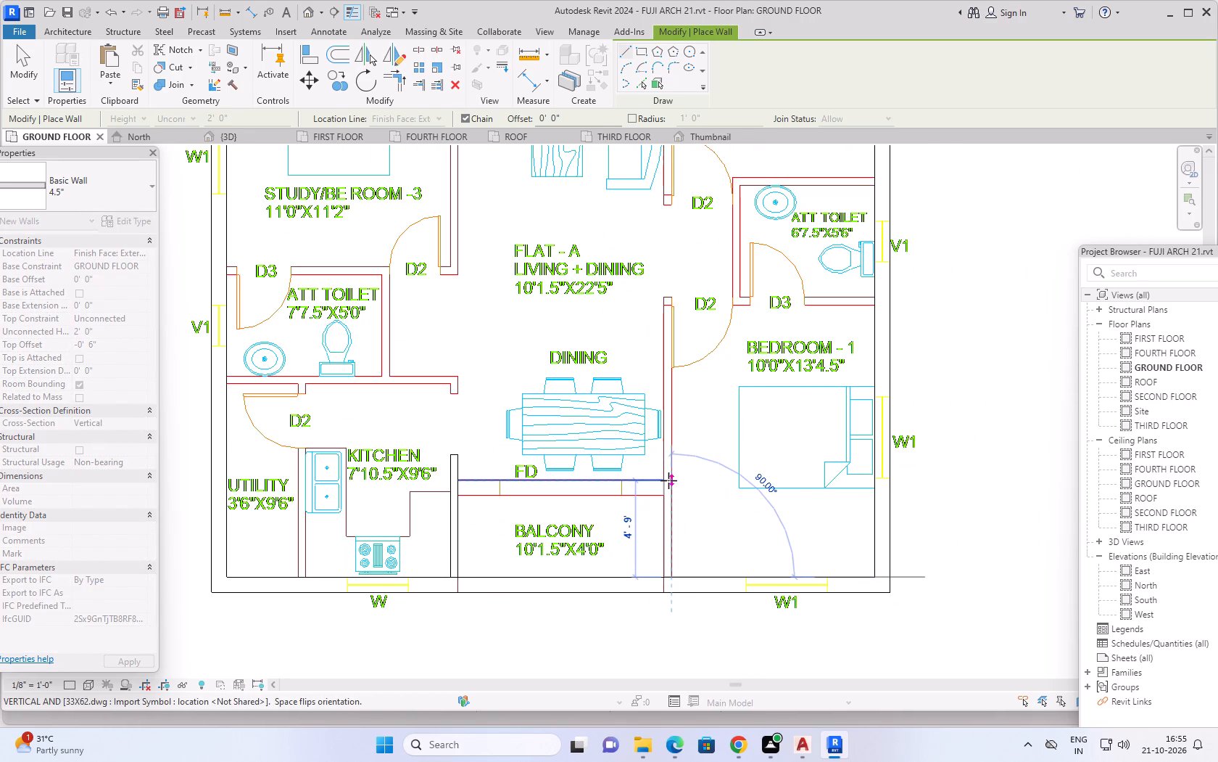
left_click(668, 480)
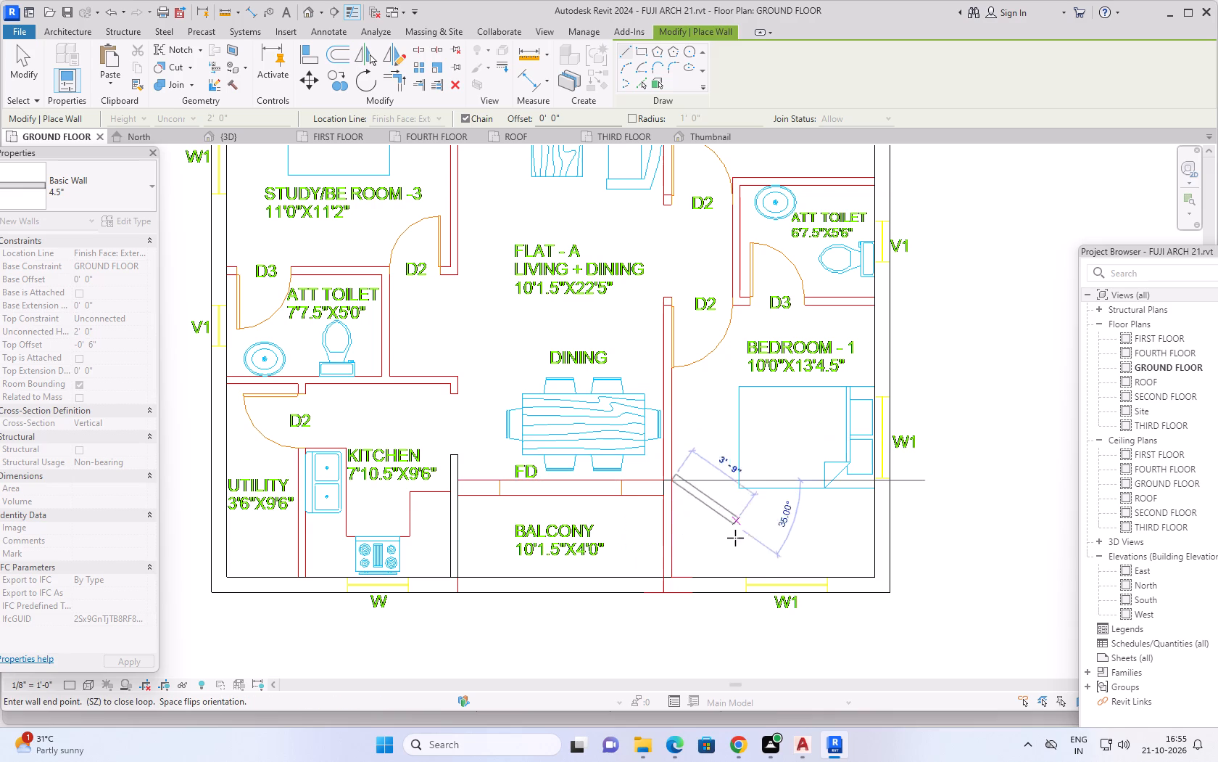
key("Escape")
key("Escape")
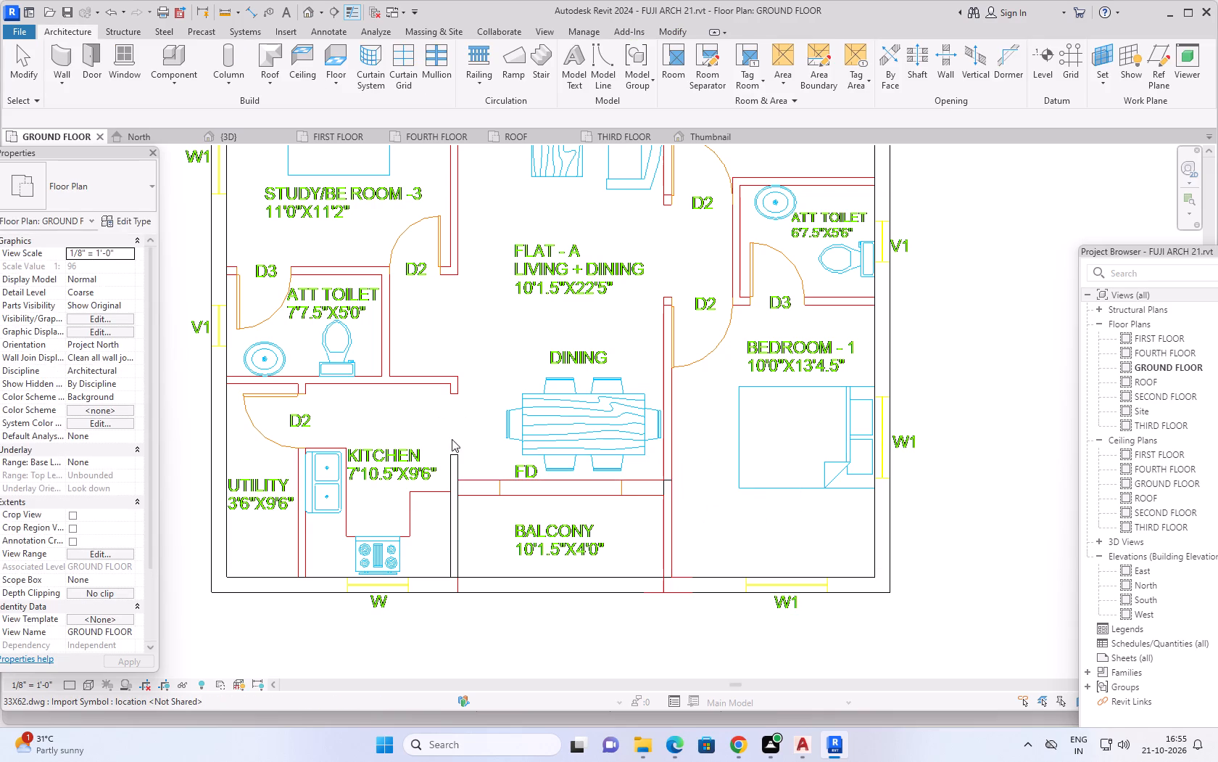
Shorten the kitchen-side 4.5" wall to 5' - 1 1/2" so it ends at the dining-side FD wall line.
left_click(449, 459)
scroll(467, 466, "up", 4)
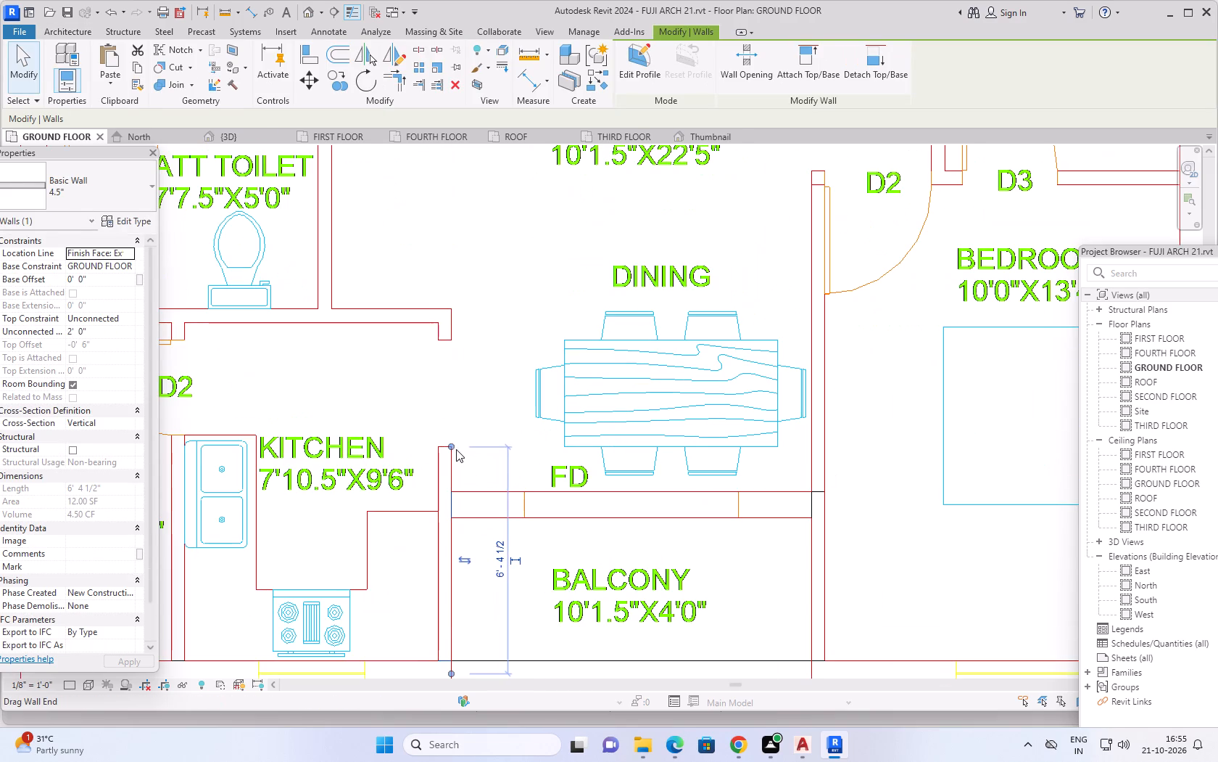
left_click_drag(452, 448, 455, 492)
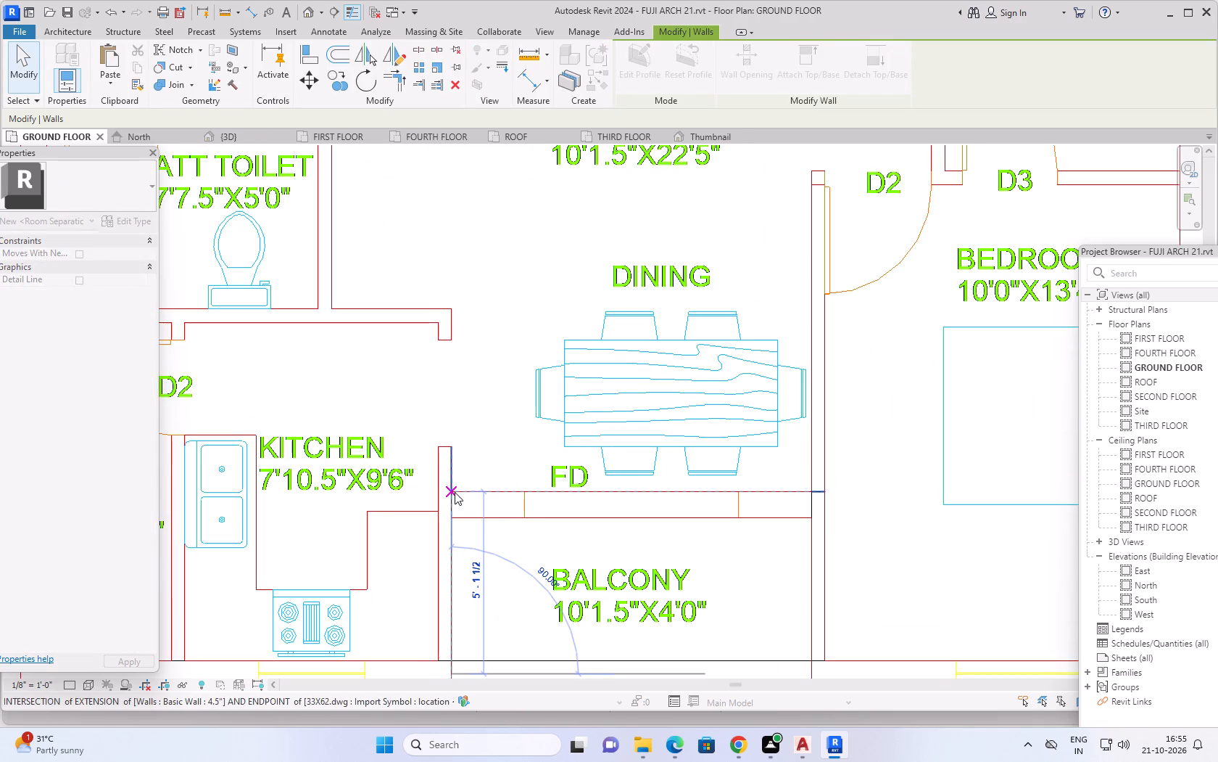
key("Escape")
key("Escape")
Draw a 9" basic wall, 2' high and 10' - 1 1/2" long, along the dining-side FD line between the two 4.5" balcony walls.
scroll(489, 465, "down", 2)
middle_click_drag(489, 459, 484, 443)
left_click(57, 52)
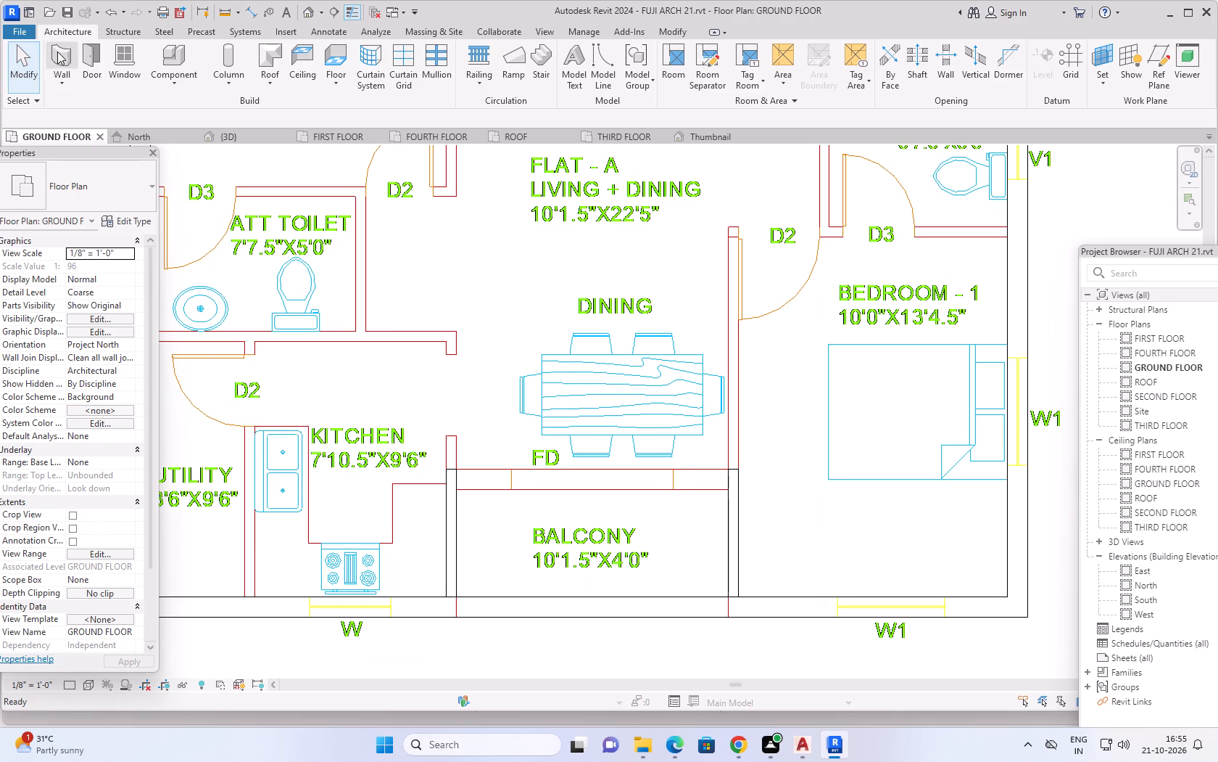
left_click(142, 195)
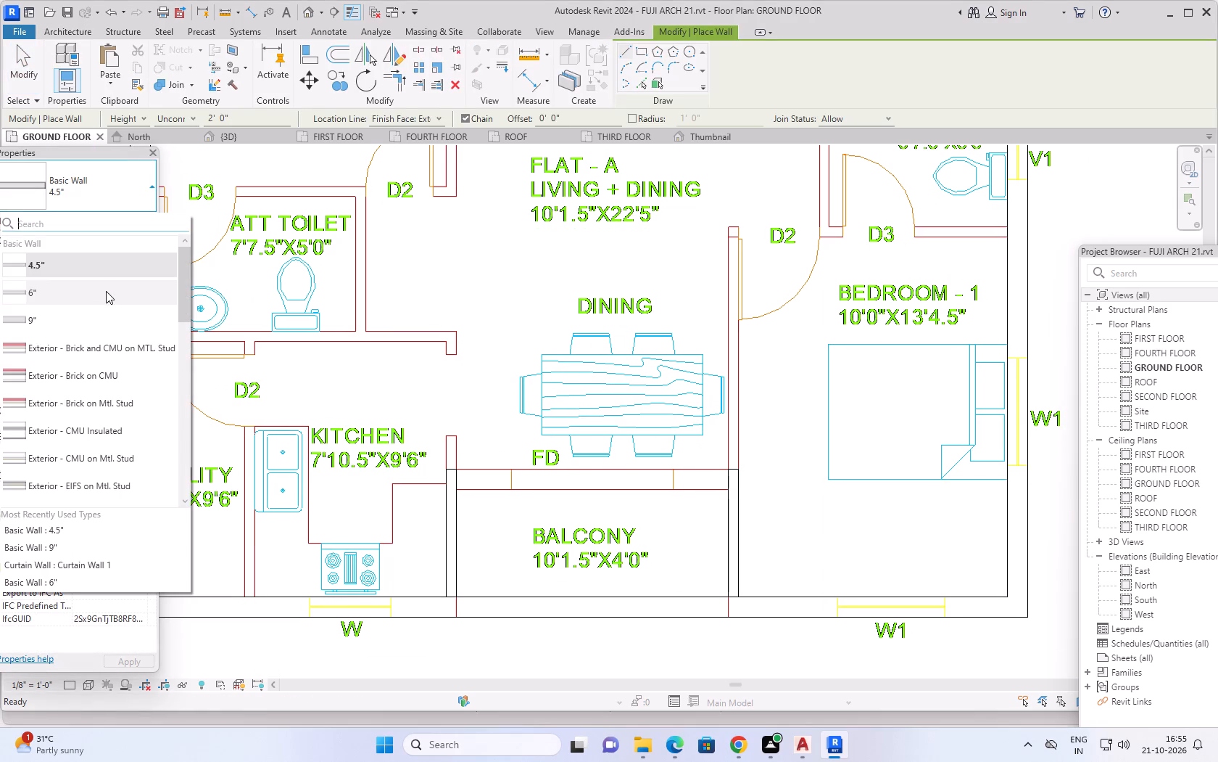
left_click(67, 323)
scroll(481, 495, "up", 3)
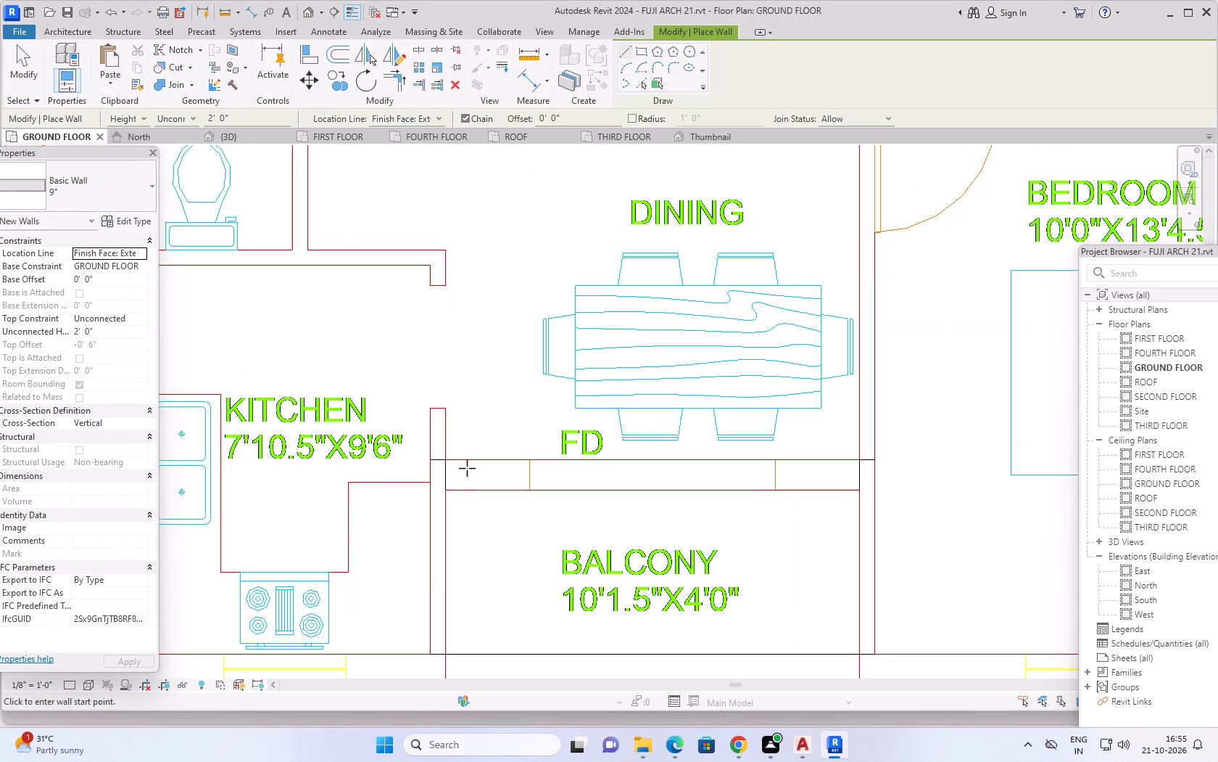
left_click(446, 460)
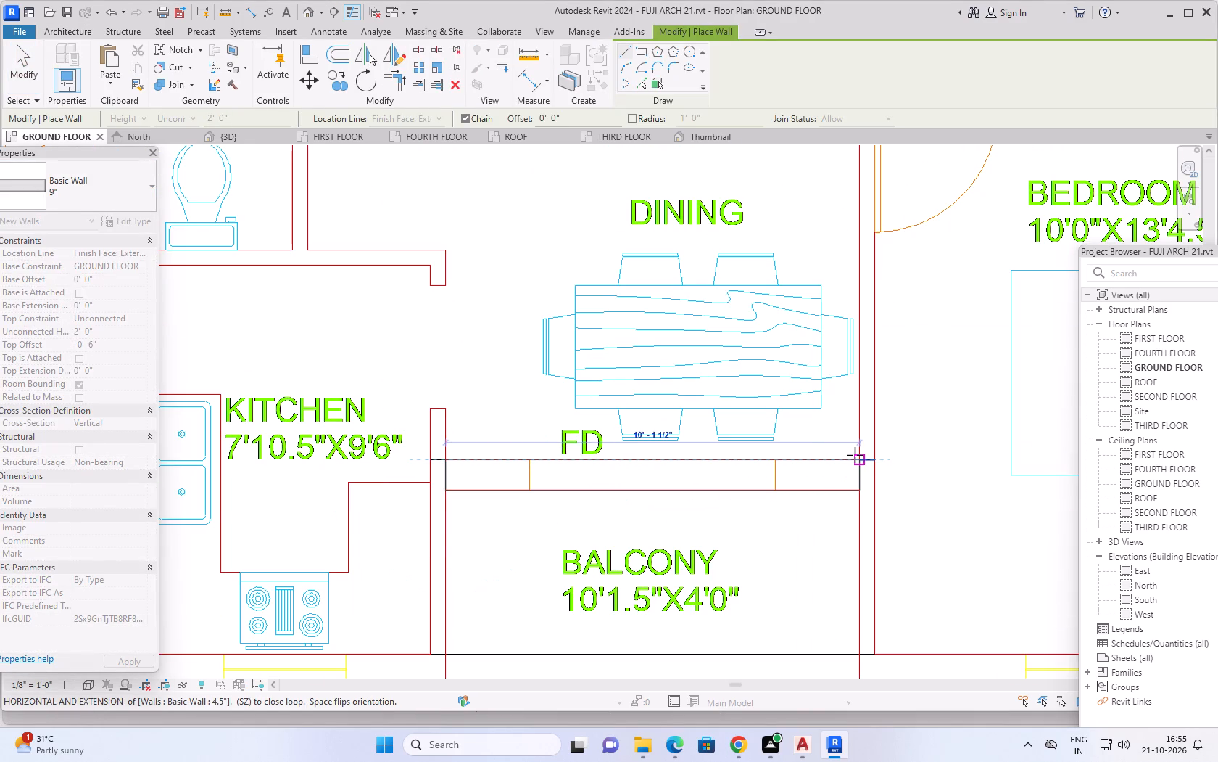
left_click(855, 455)
key("Escape")
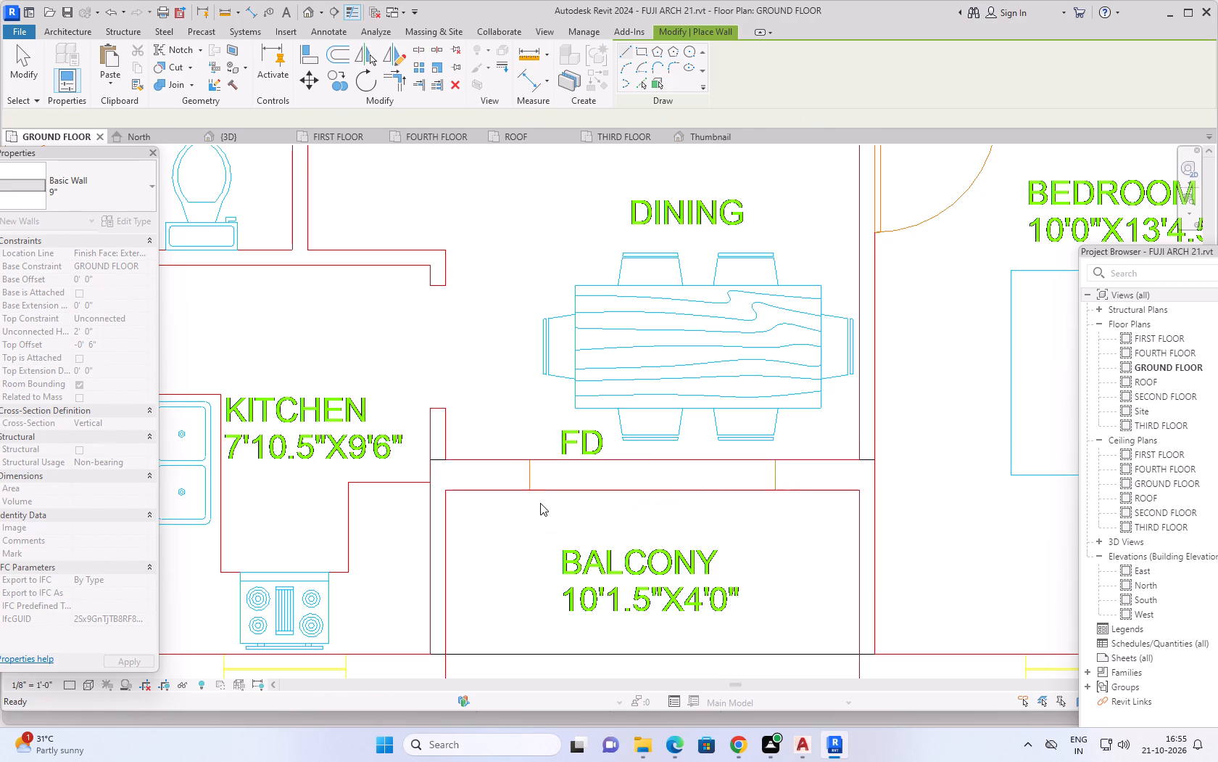
scroll(525, 474, "down", 8)
key("Escape")
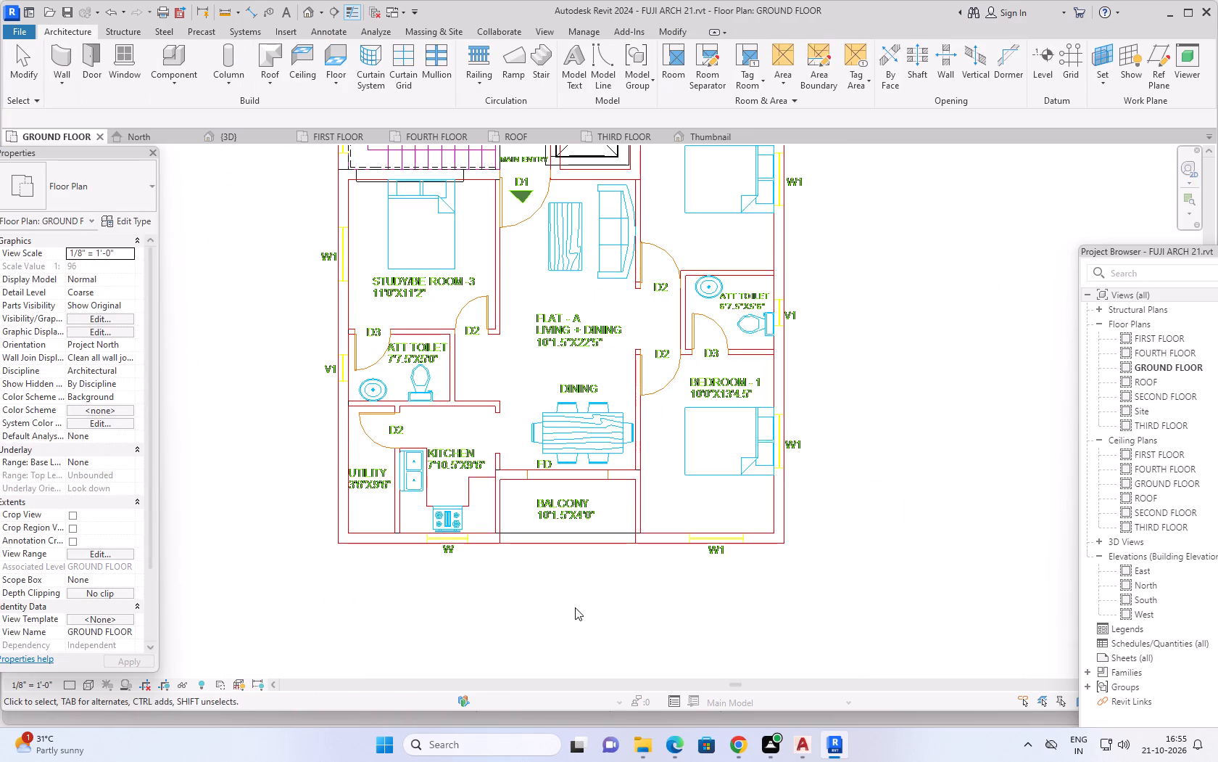
key("Escape")
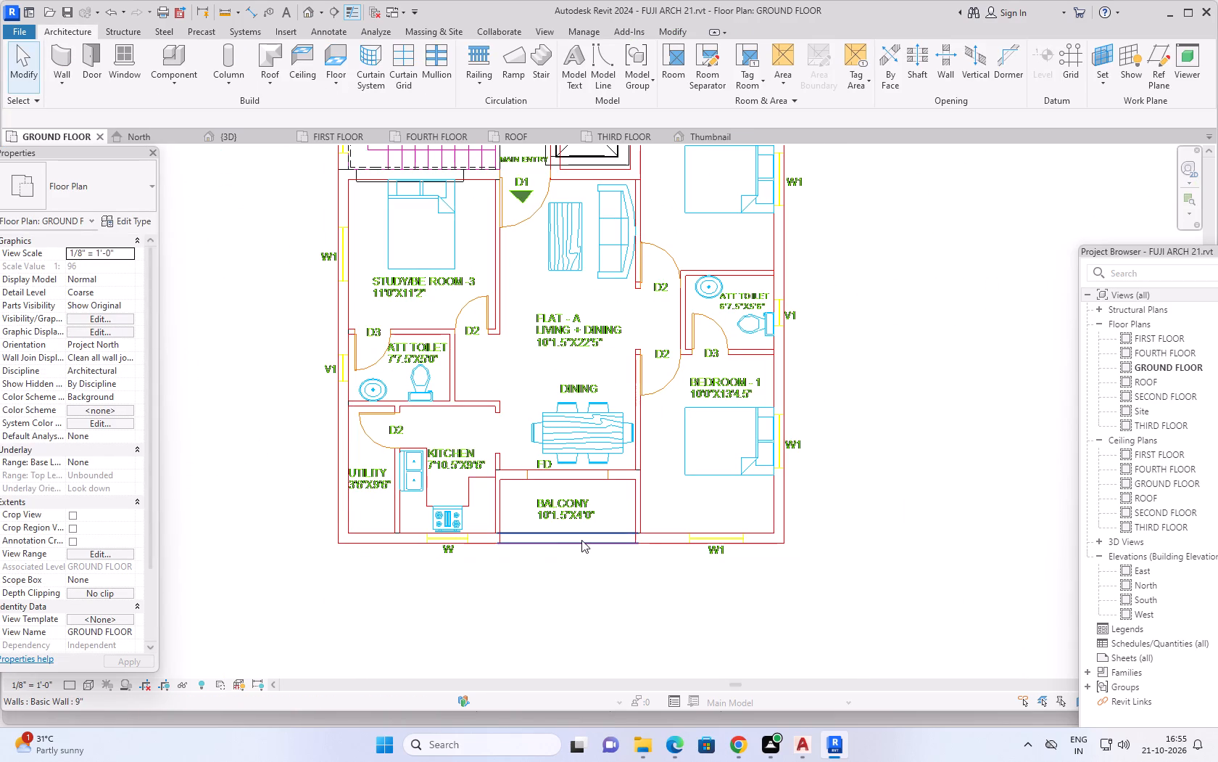
key("Escape")
Delete the 9" front wall segment closing the outer edge of the balcony bay.
left_click(566, 538)
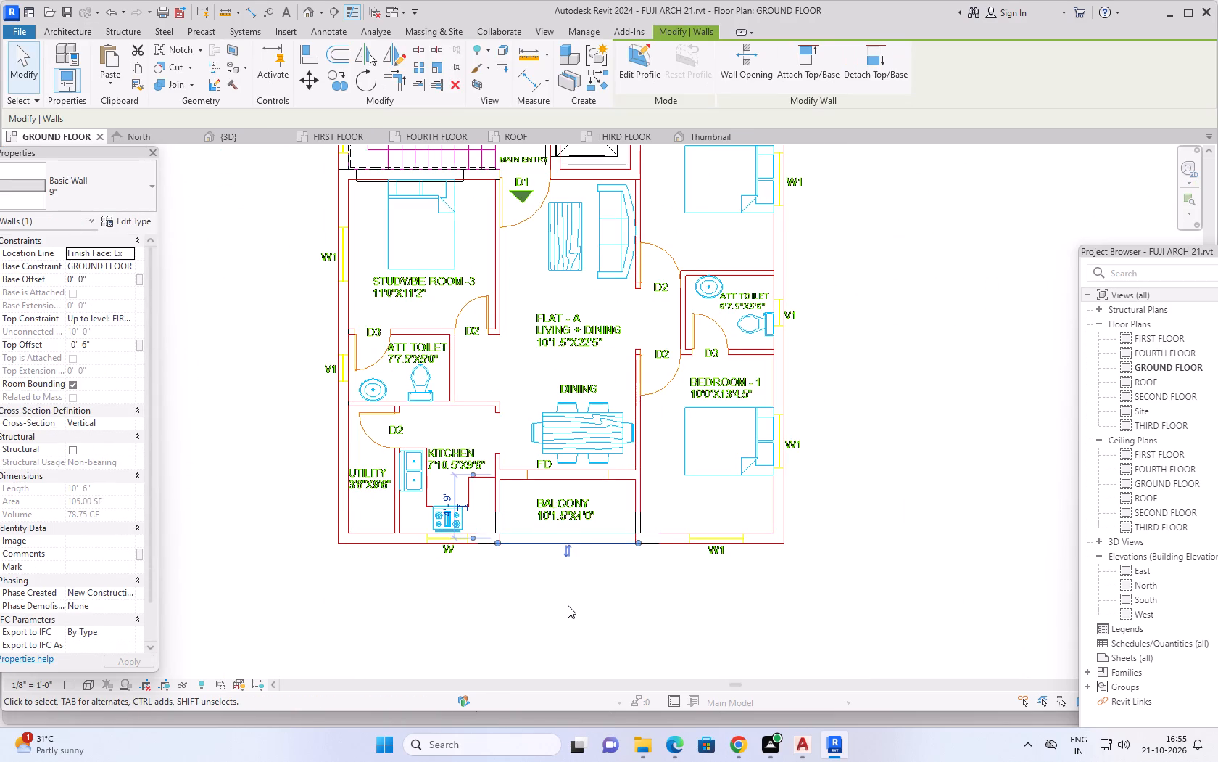
key("Delete")
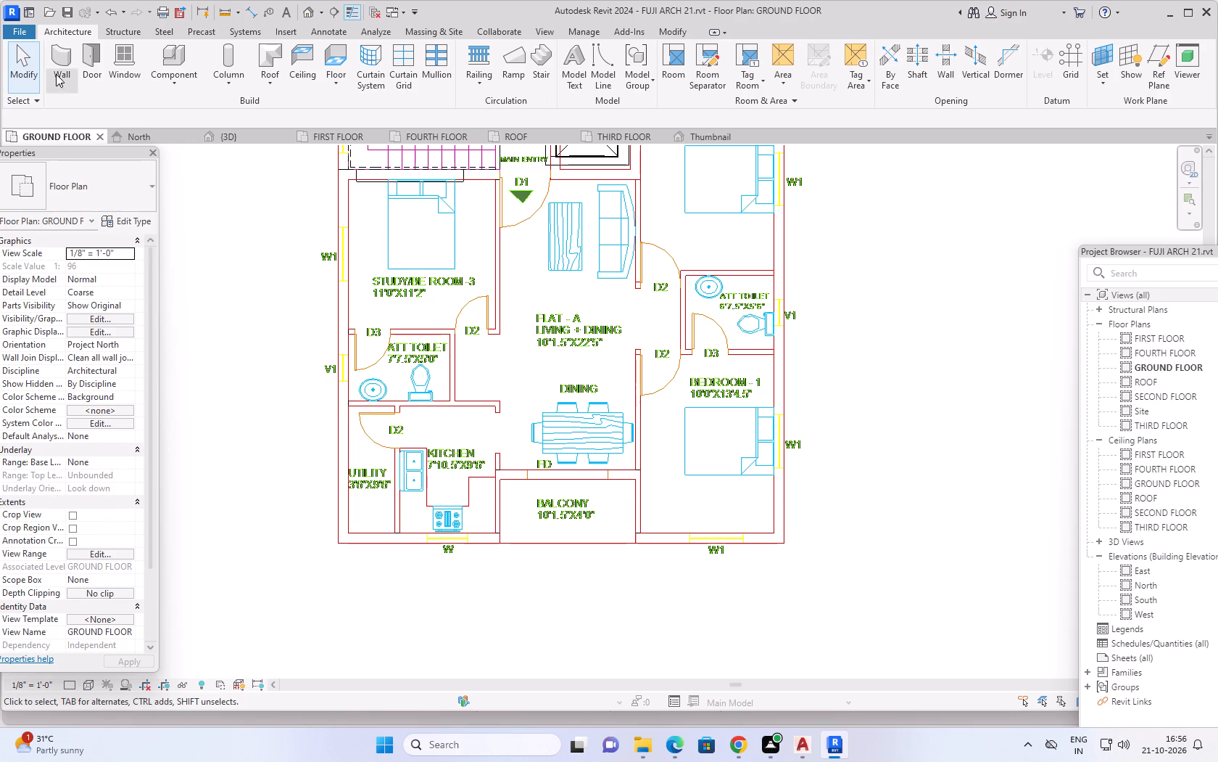
Place the Aluprof panel door type 9'X7' 2 in the new 9" FD wall, centred 5' - 3" from each side.
left_click(94, 59)
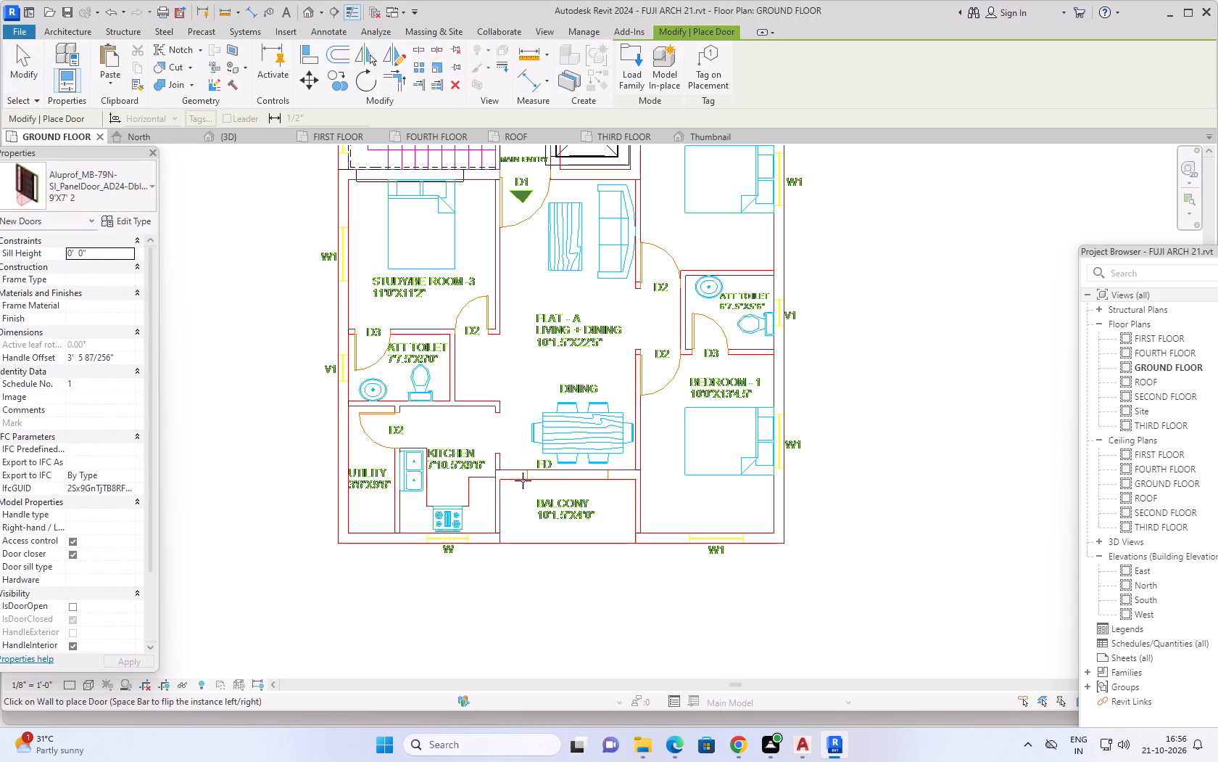
scroll(563, 495, "up", 5)
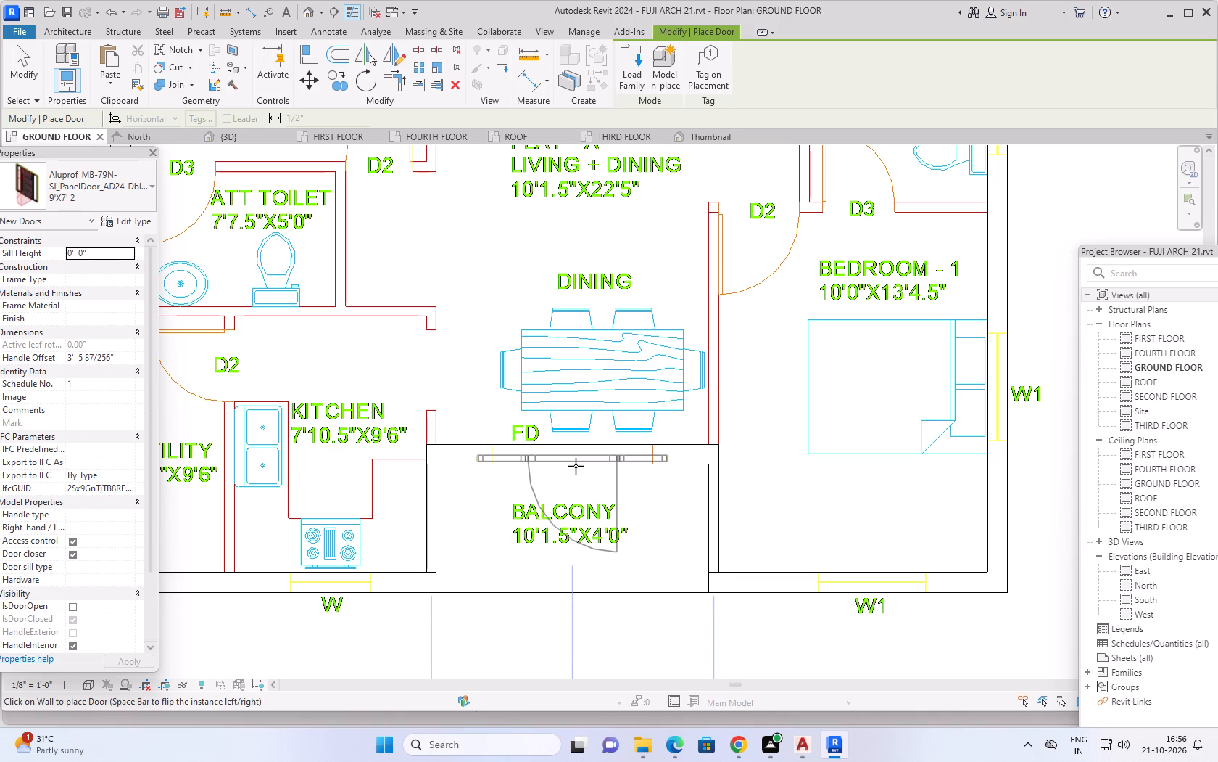
left_click(576, 466)
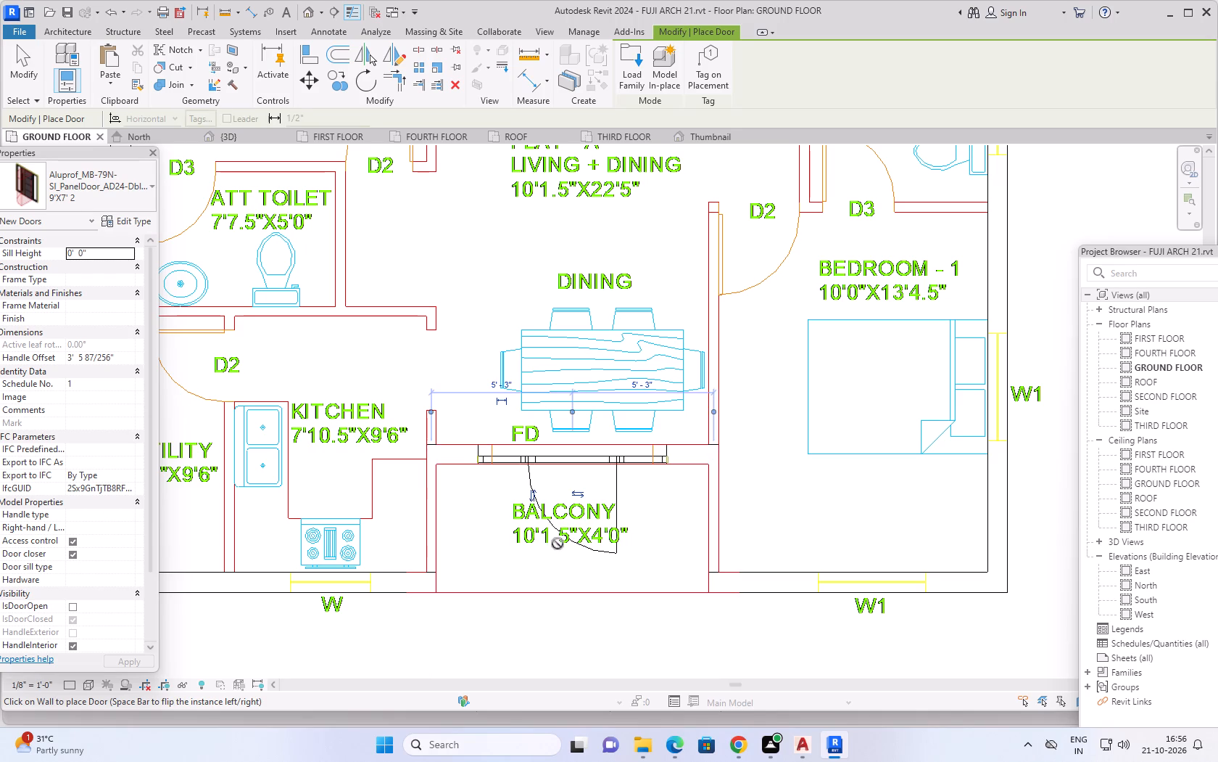
scroll(558, 544, "down", 5)
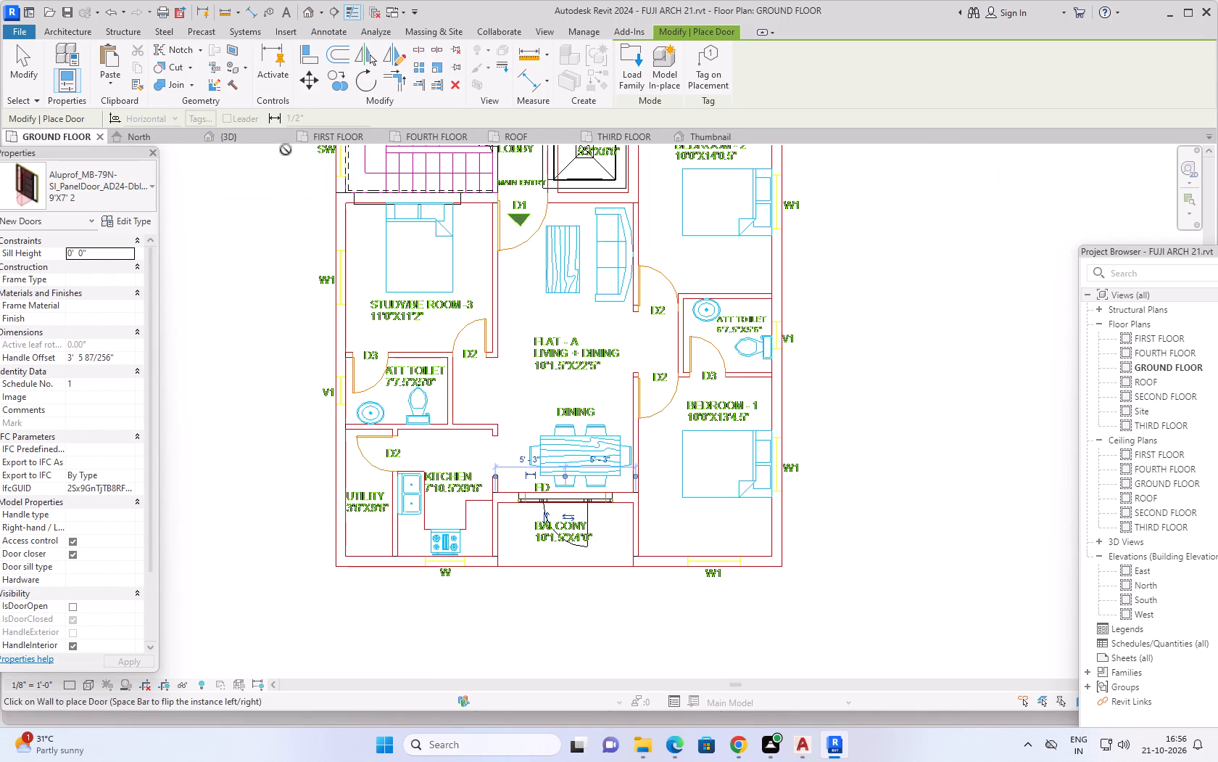
End door placement and examine the recessed ground-floor entrance and its side walls in the 3D view.
left_click(248, 139)
scroll(510, 386, "down", 2)
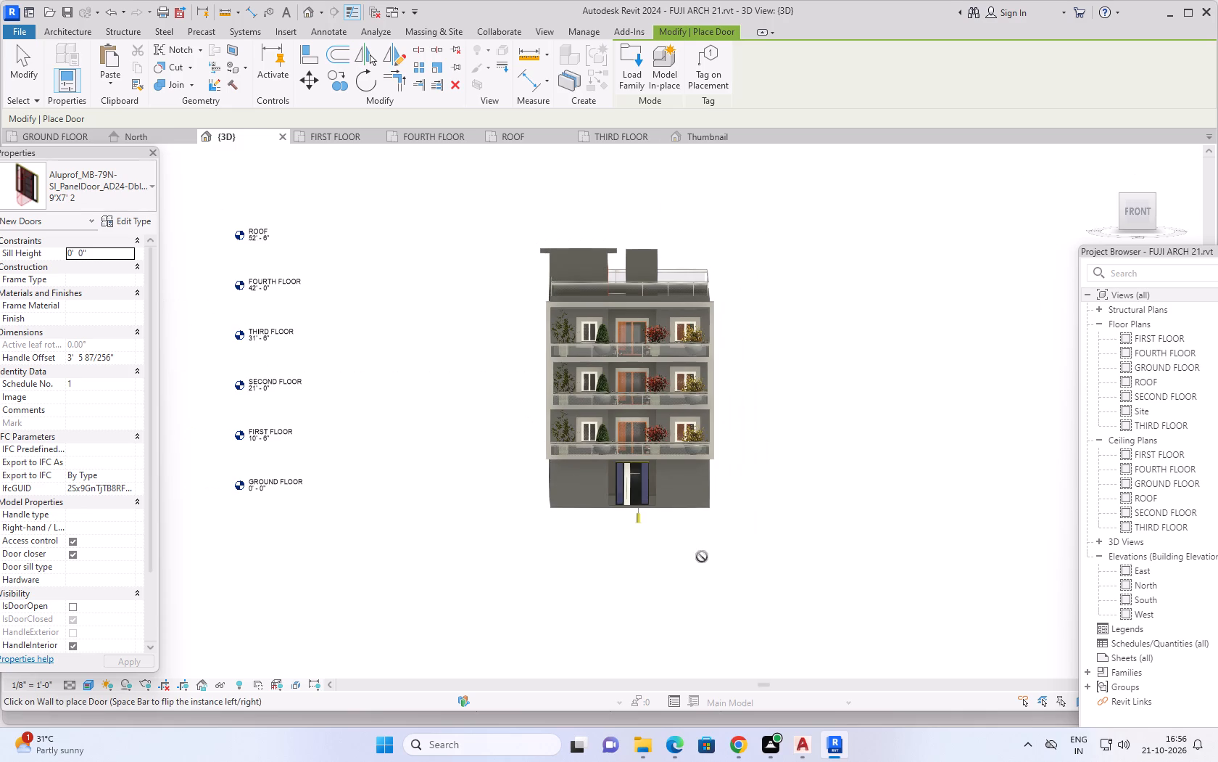
scroll(668, 538, "up", 5)
middle_click_drag(662, 523, 646, 533, "shift")
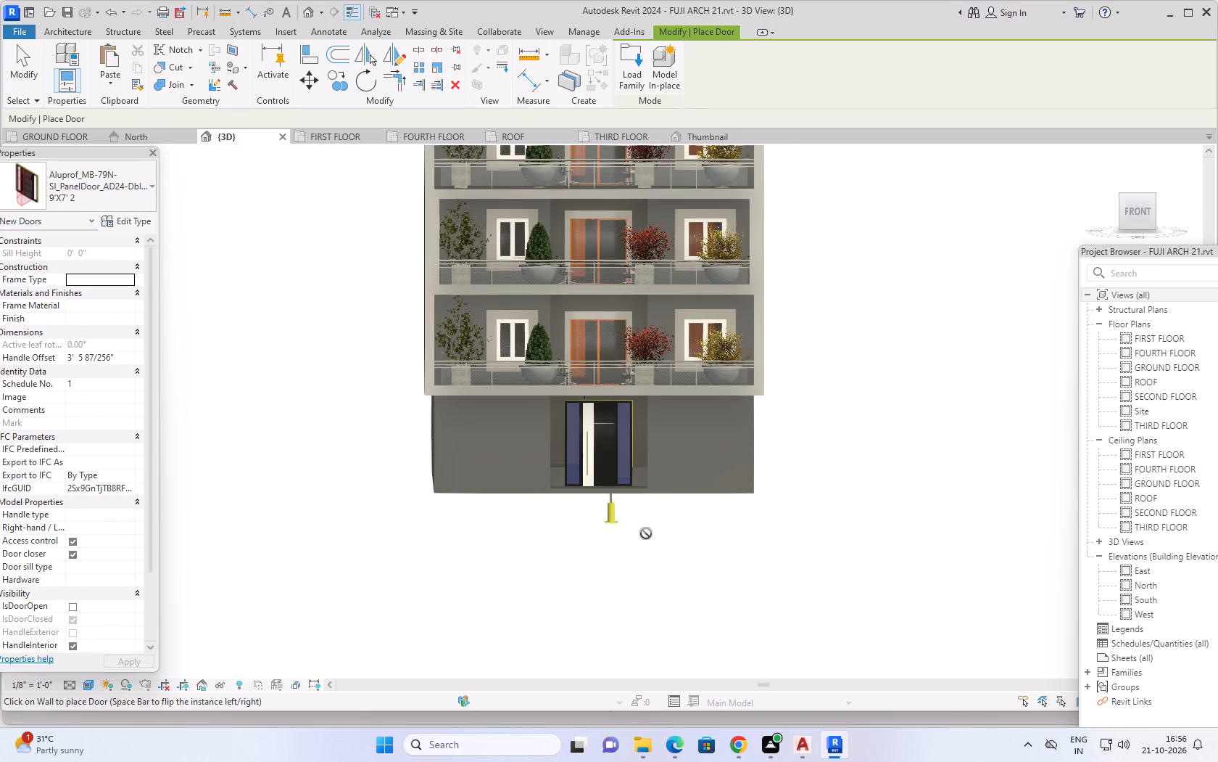
middle_click_drag(646, 533, 542, 559, "shift")
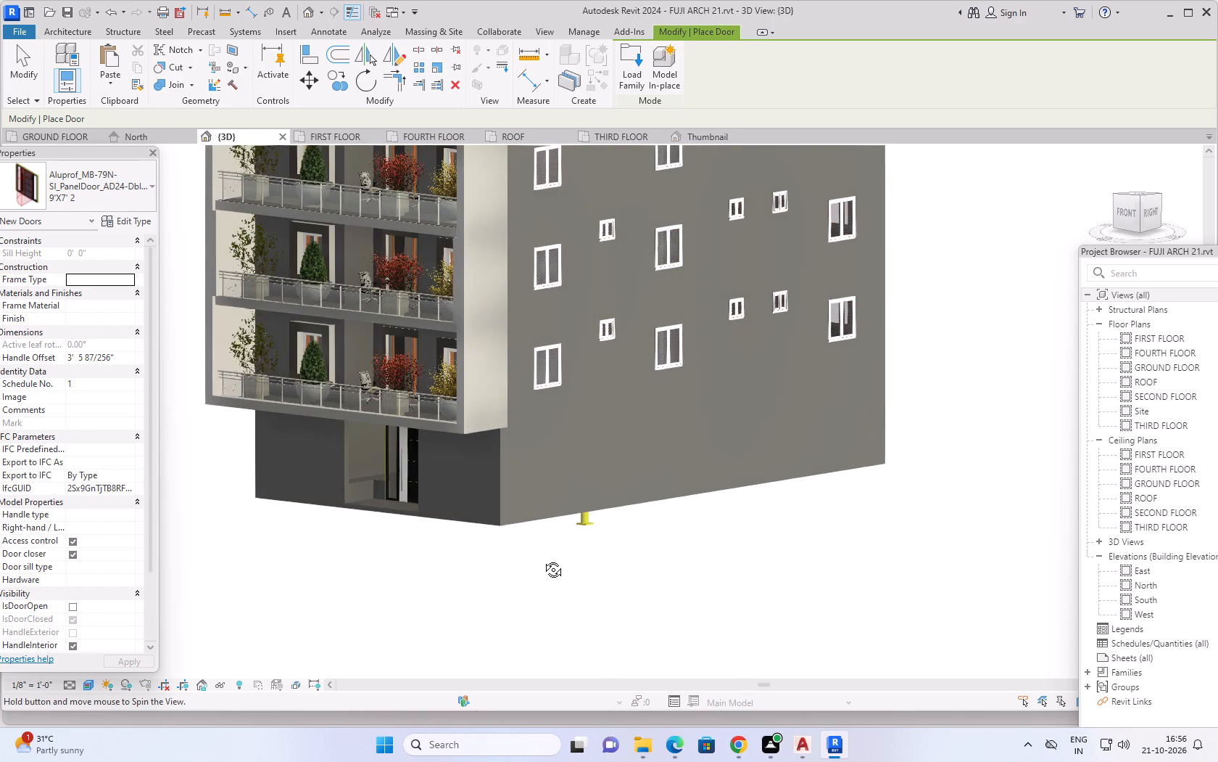
middle_click_drag(542, 559, 515, 563, "shift")
scroll(319, 506, "up", 8)
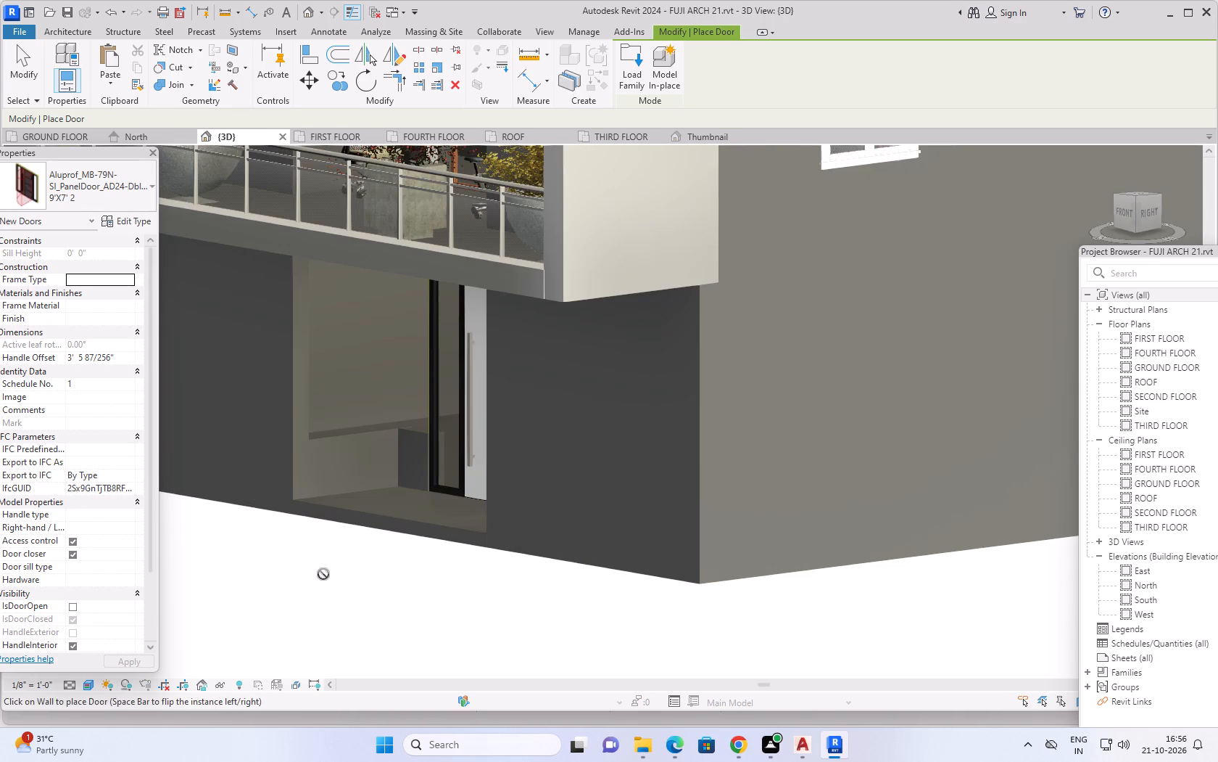
key("Escape")
key("Escape")
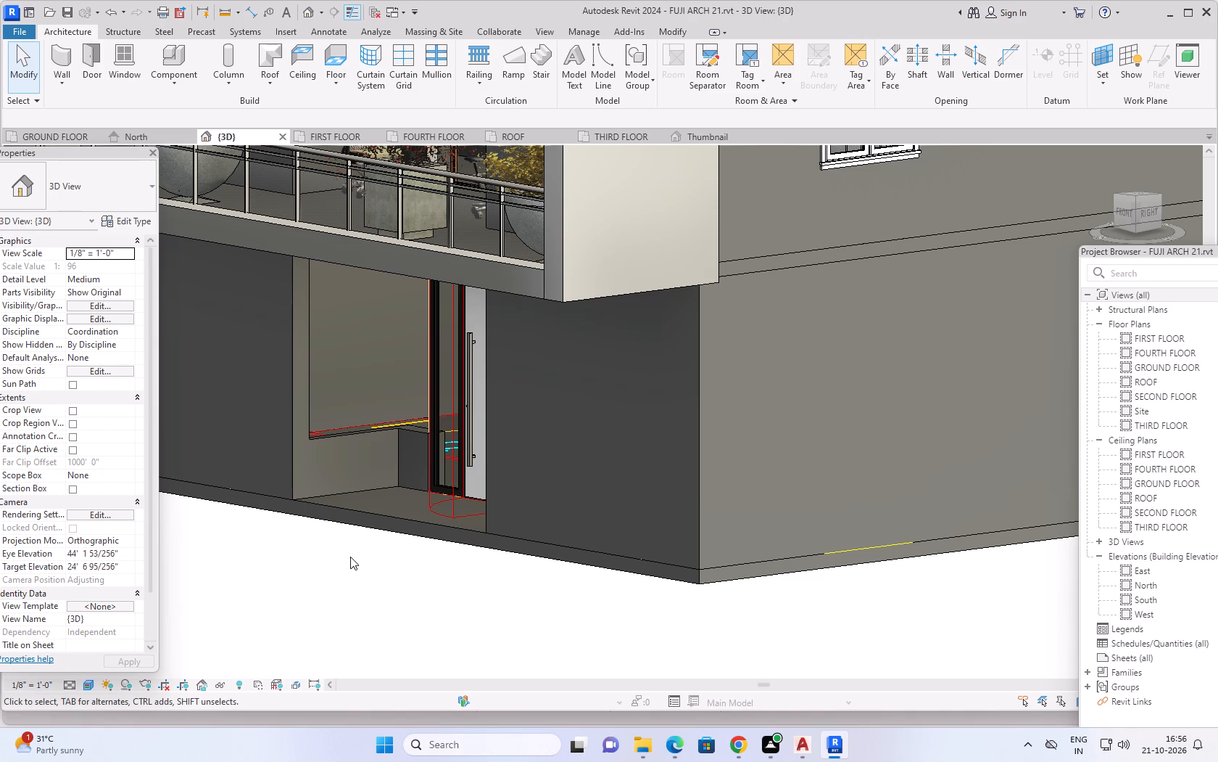
middle_click_drag(350, 557, 401, 565)
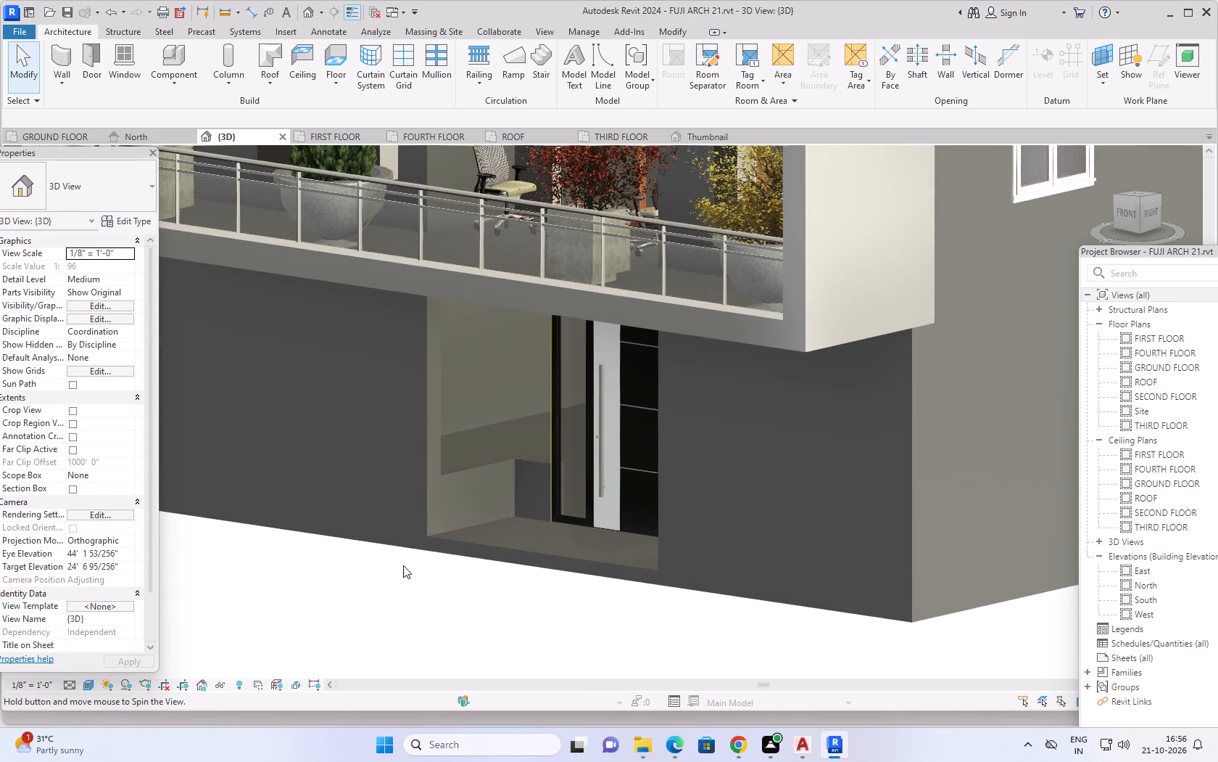
Set the top constraint of the three new entrance walls, both 4.5" side walls and the 9" door wall, up to level FIRST FLOOR.
left_click(482, 474)
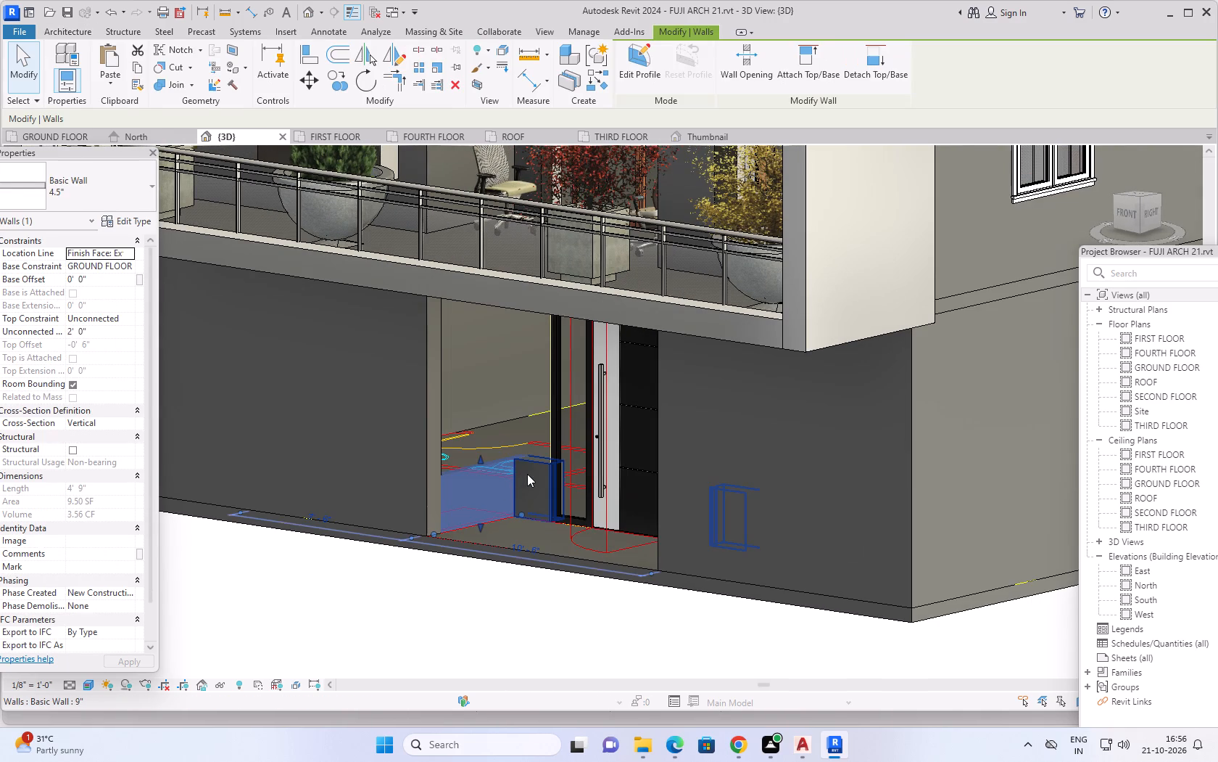
left_click(527, 474, "ctrl")
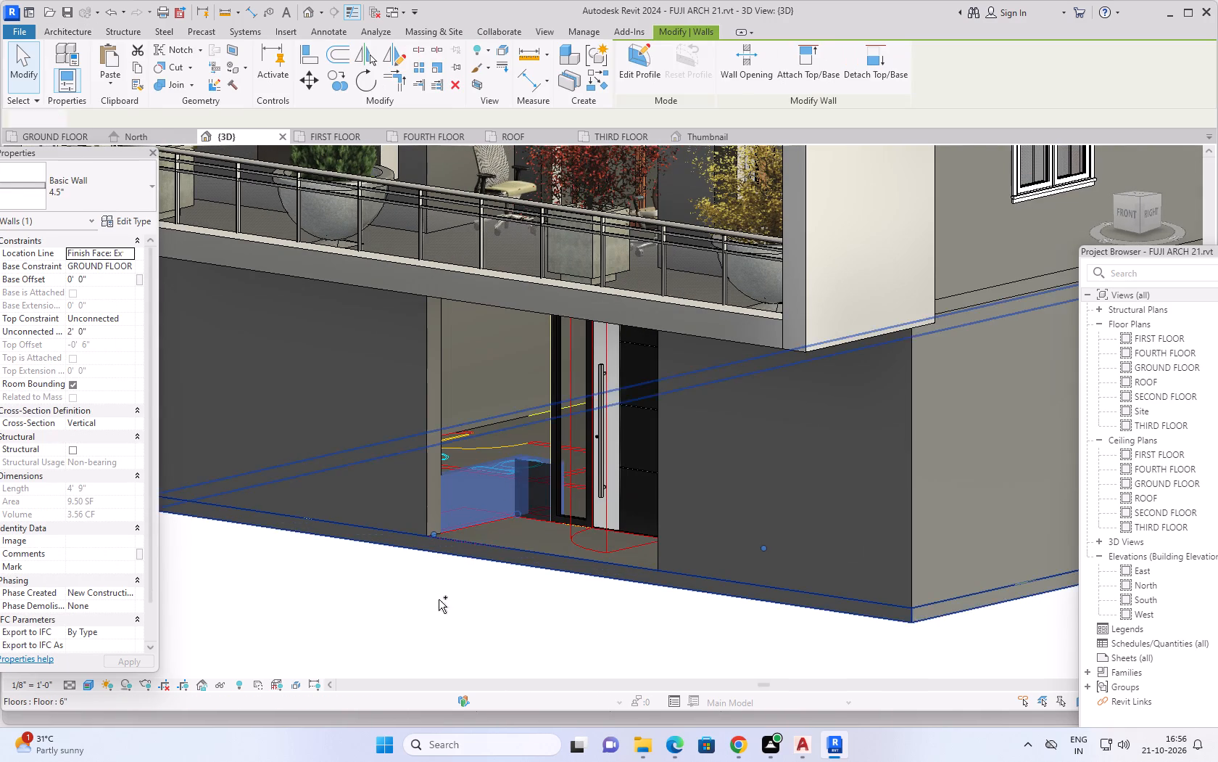
scroll(426, 611, "down", 2)
middle_click_drag(447, 612, 455, 612)
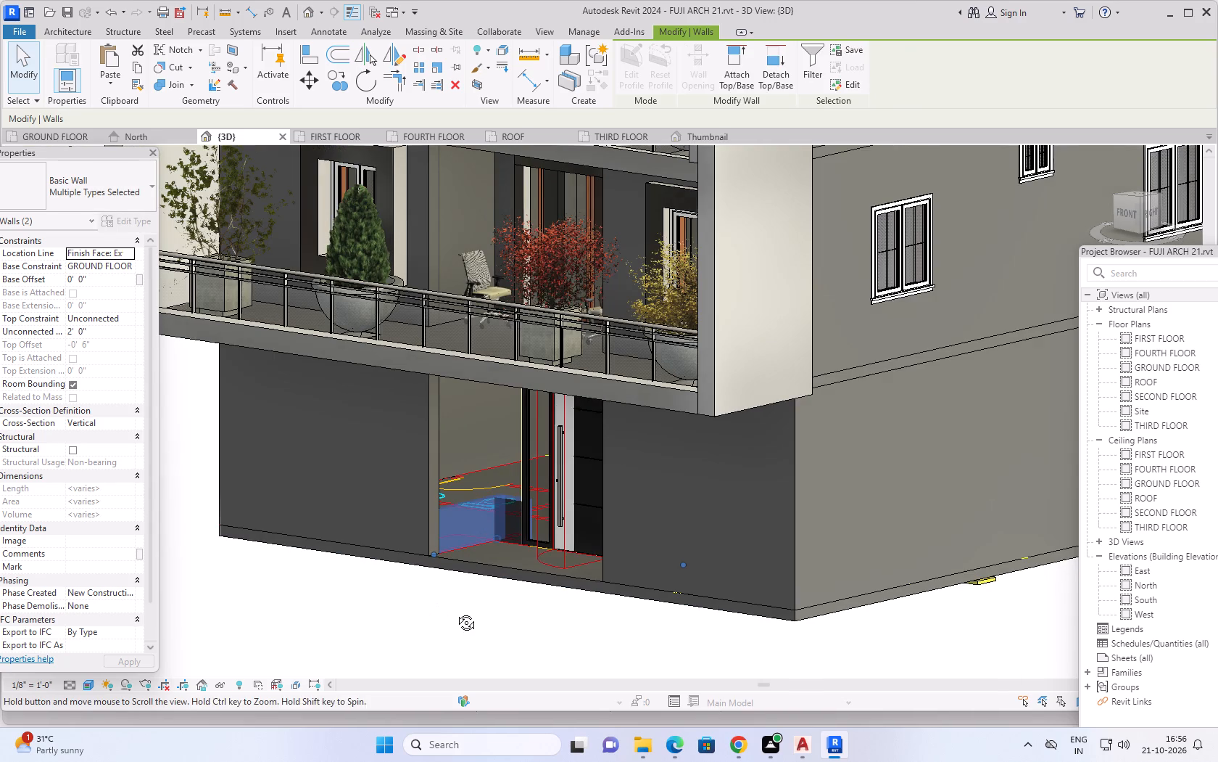
middle_click_drag(455, 612, 687, 593)
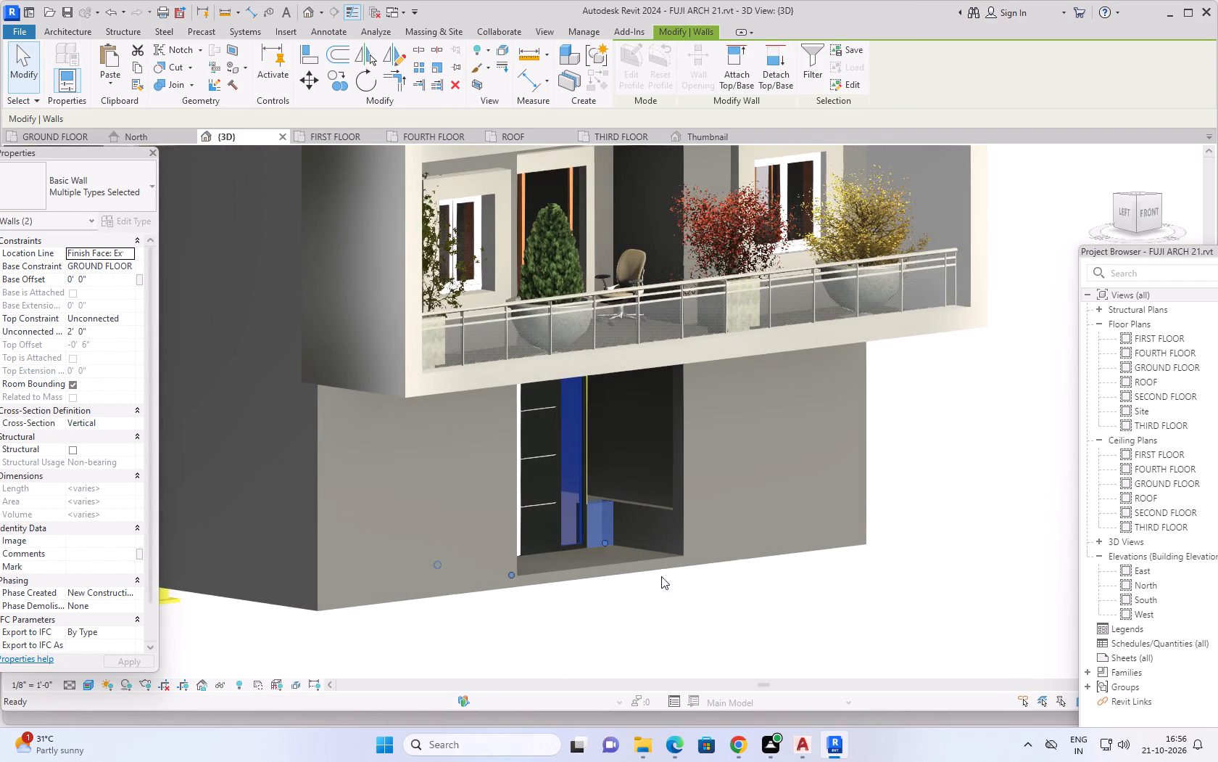
scroll(644, 521, "up", 3)
left_click(643, 512, "ctrl")
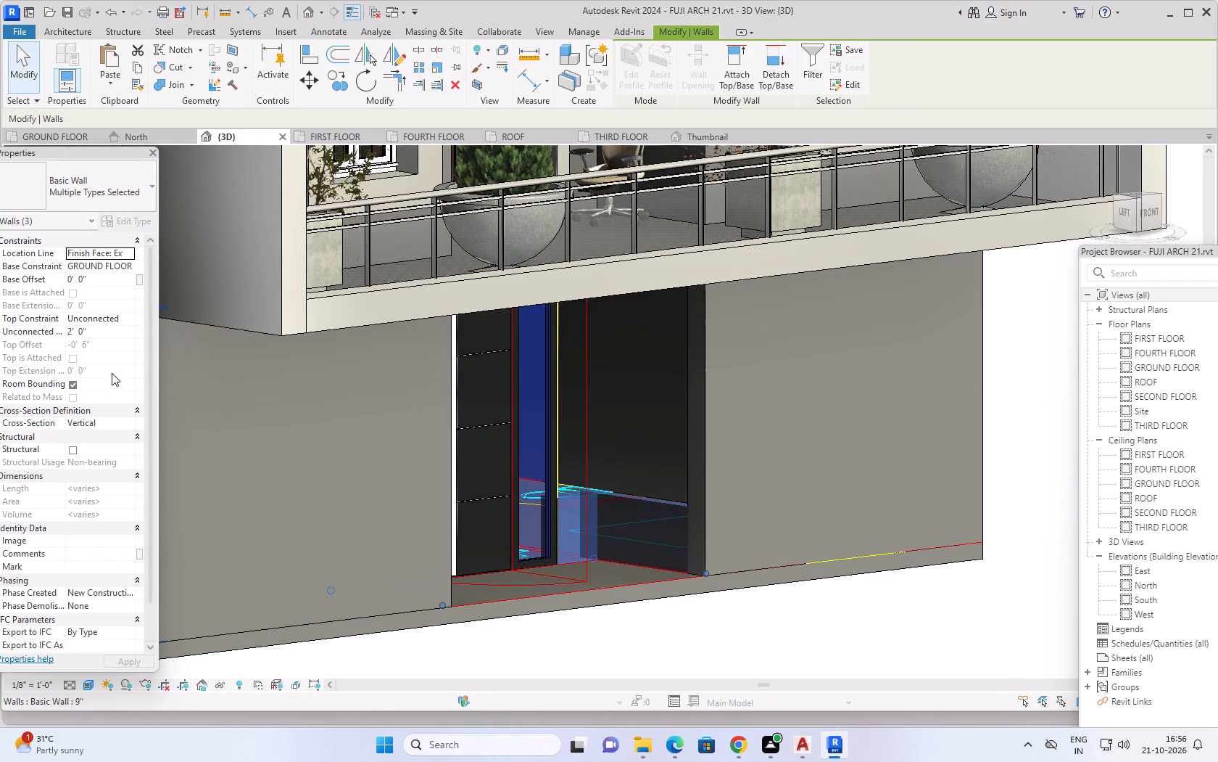
left_click(100, 330)
left_click(130, 318)
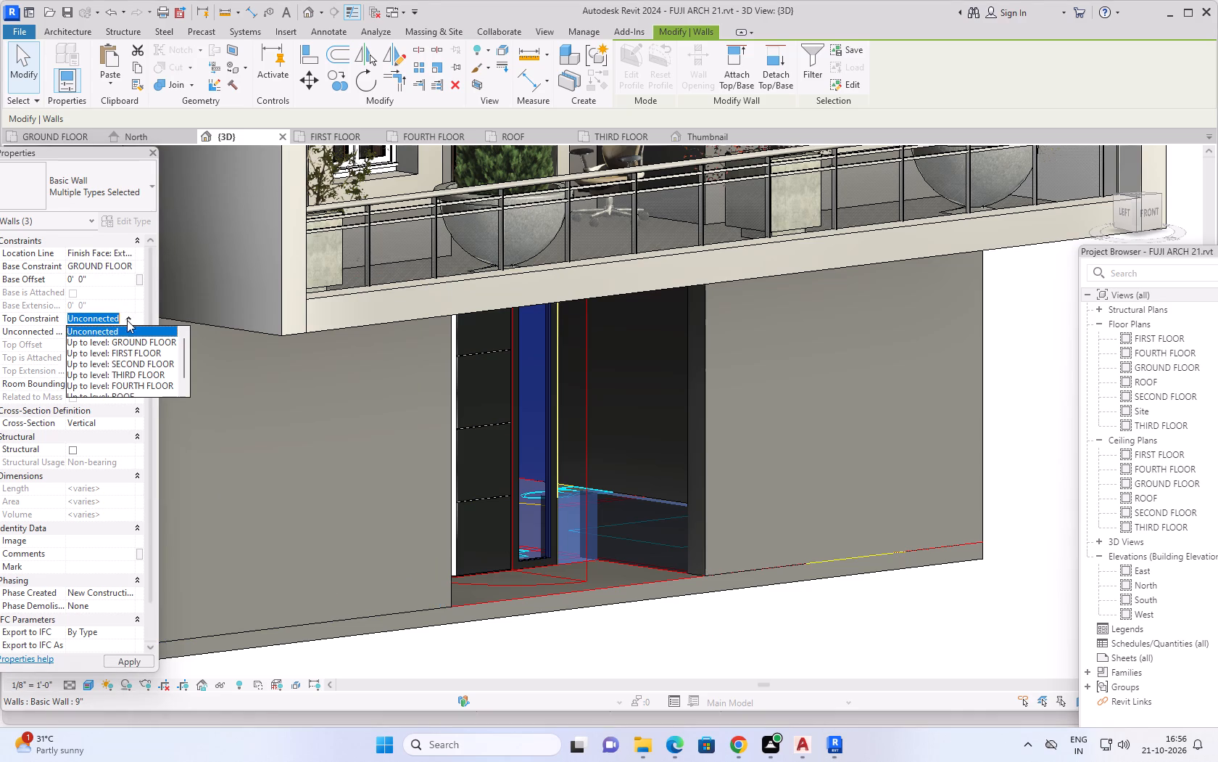
left_click(124, 350)
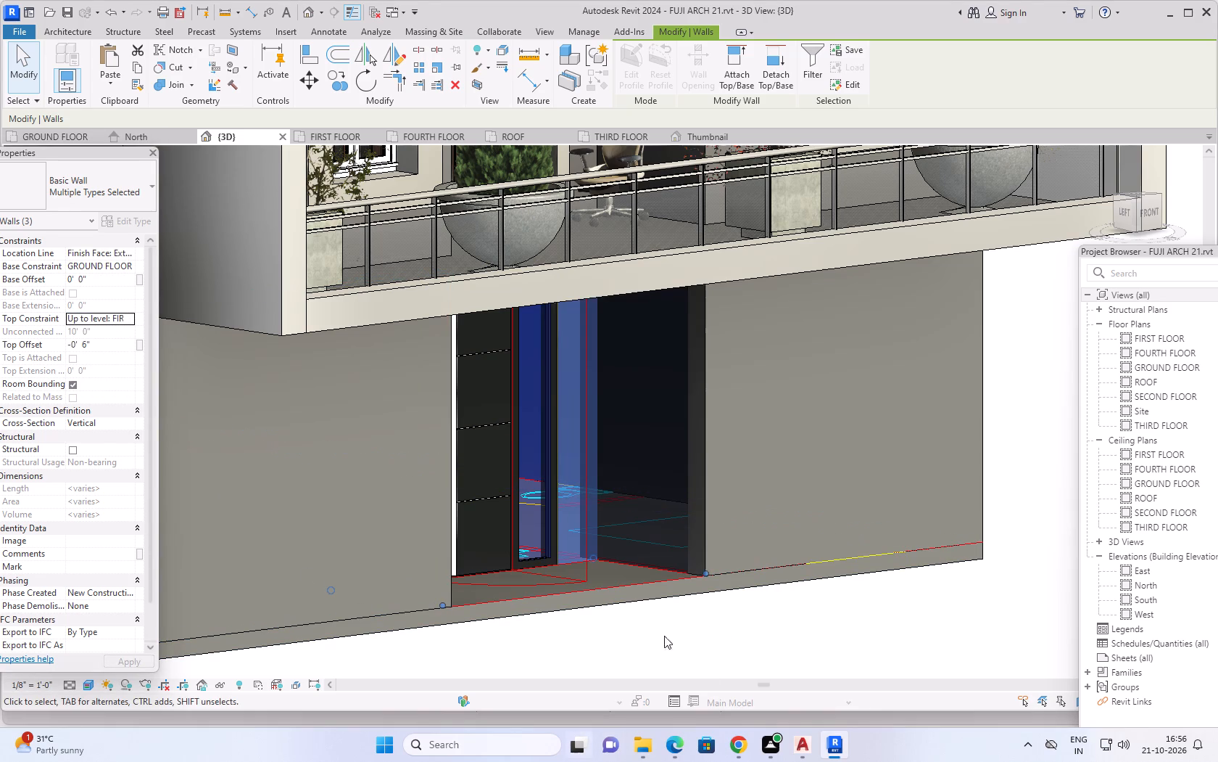
key("Escape")
key("Escape")
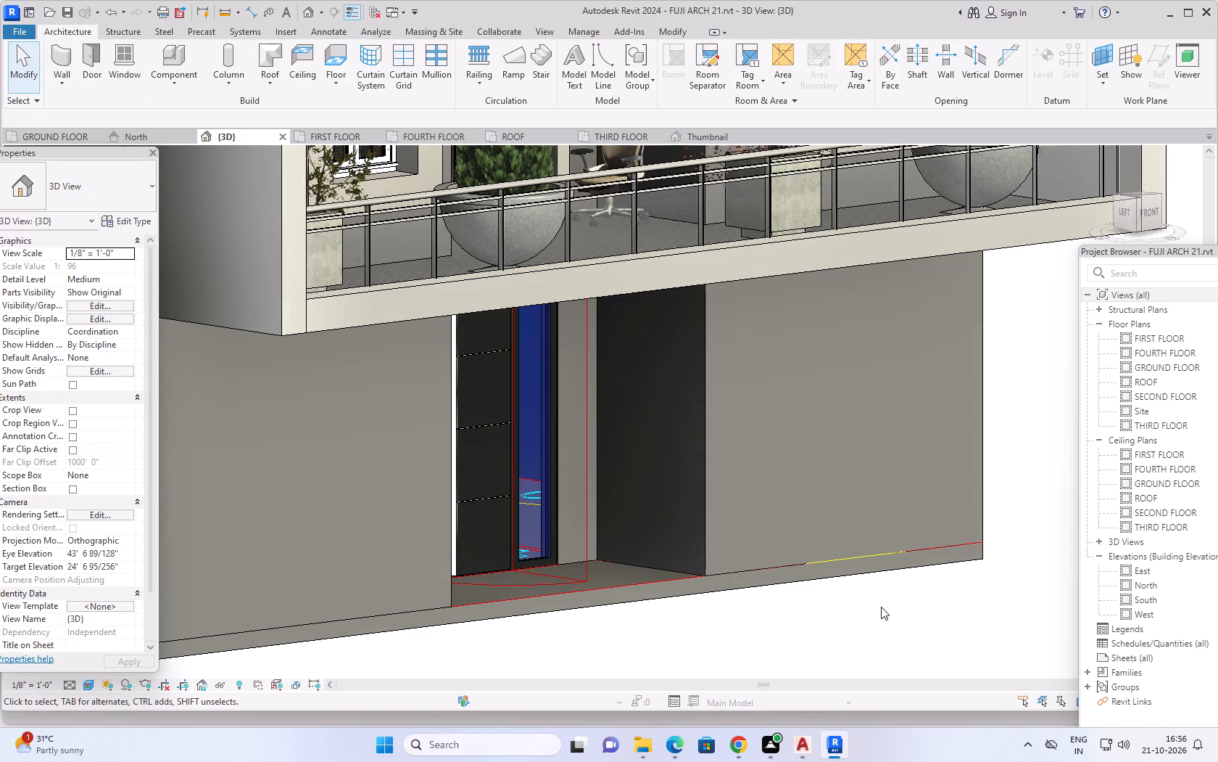
Examine the recessed entrance and the overall building facade in 3D from the front and left side.
middle_click_drag(881, 607, 698, 613, "shift")
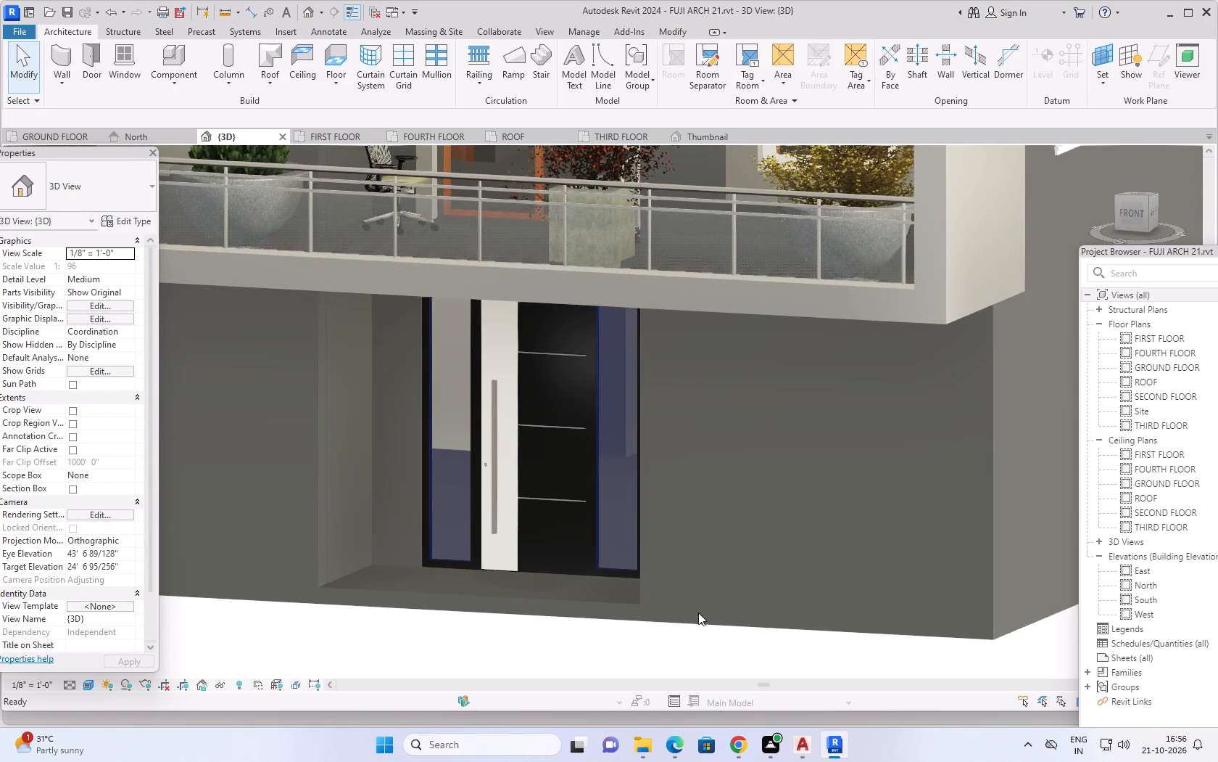
scroll(710, 613, "down", 5)
middle_click_drag(754, 610, 842, 501)
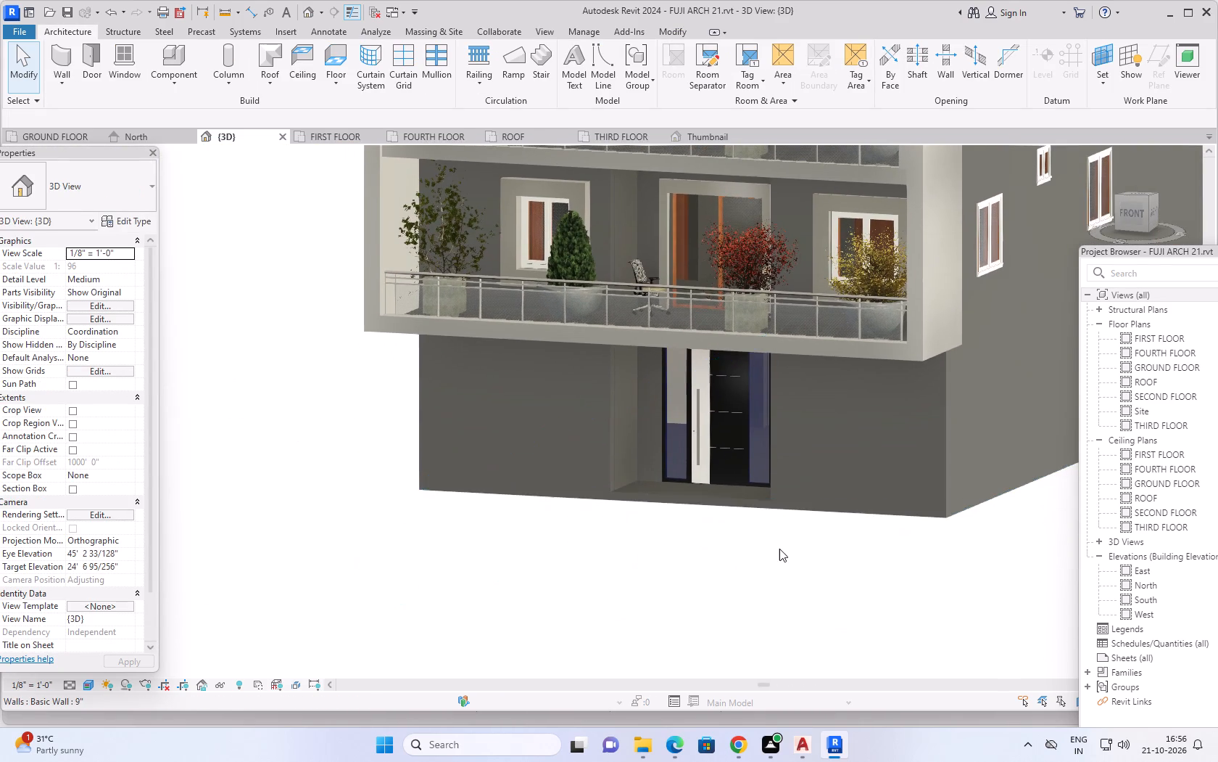
middle_click_drag(779, 549, 835, 507, "shift")
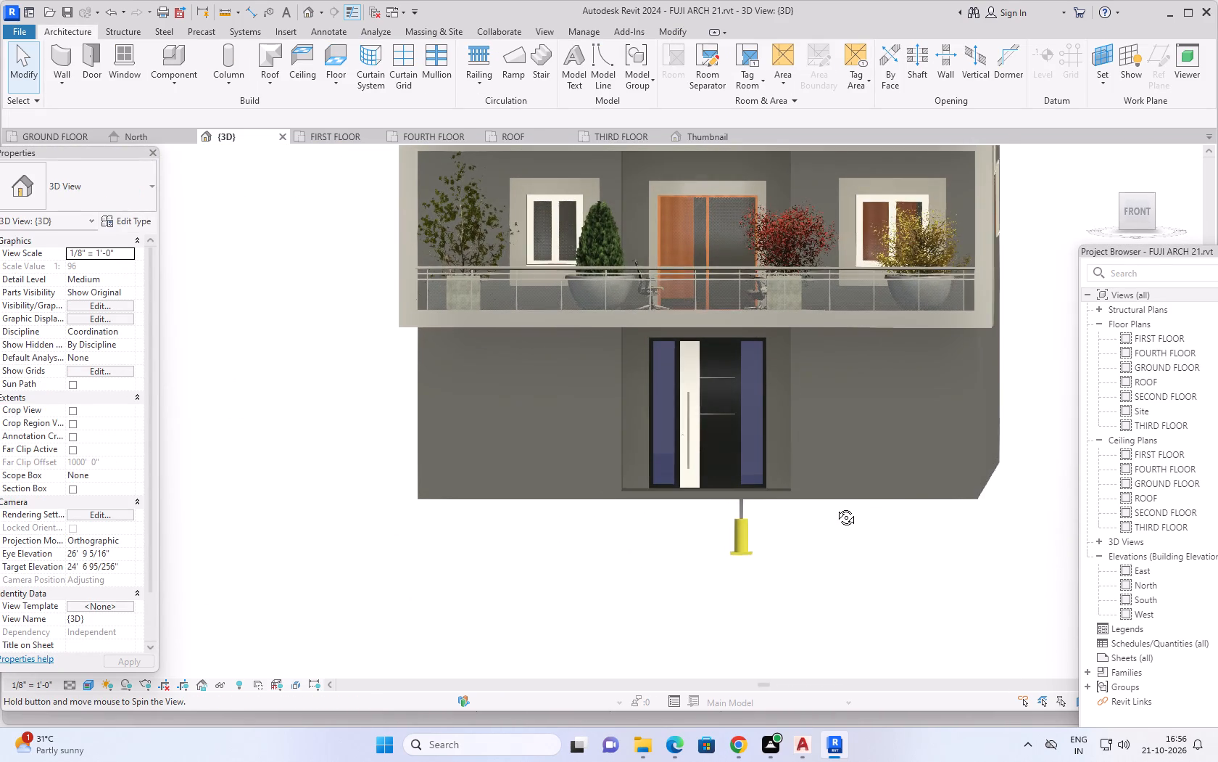
middle_click_drag(835, 507, 838, 513, "shift")
scroll(834, 531, "down", 4)
middle_click_drag(840, 557, 800, 545)
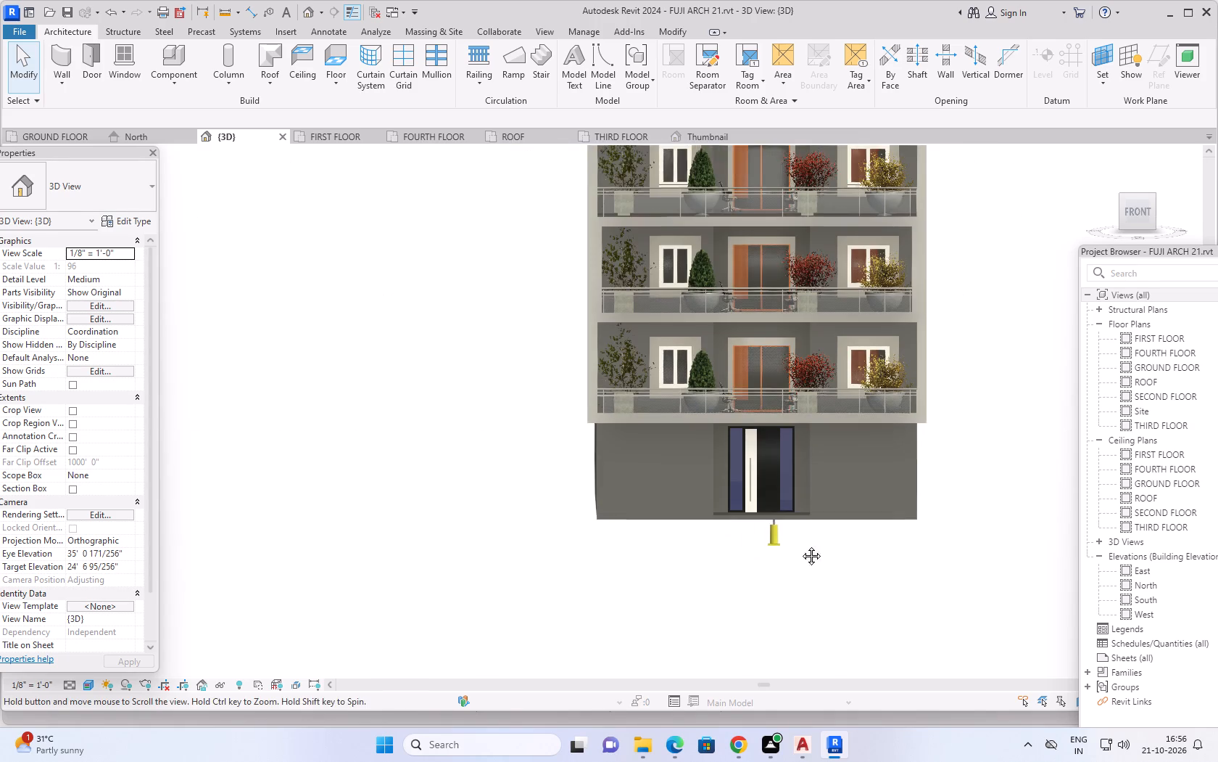
middle_click_drag(800, 545, 754, 525)
middle_click_drag(758, 539, 759, 569, "shift")
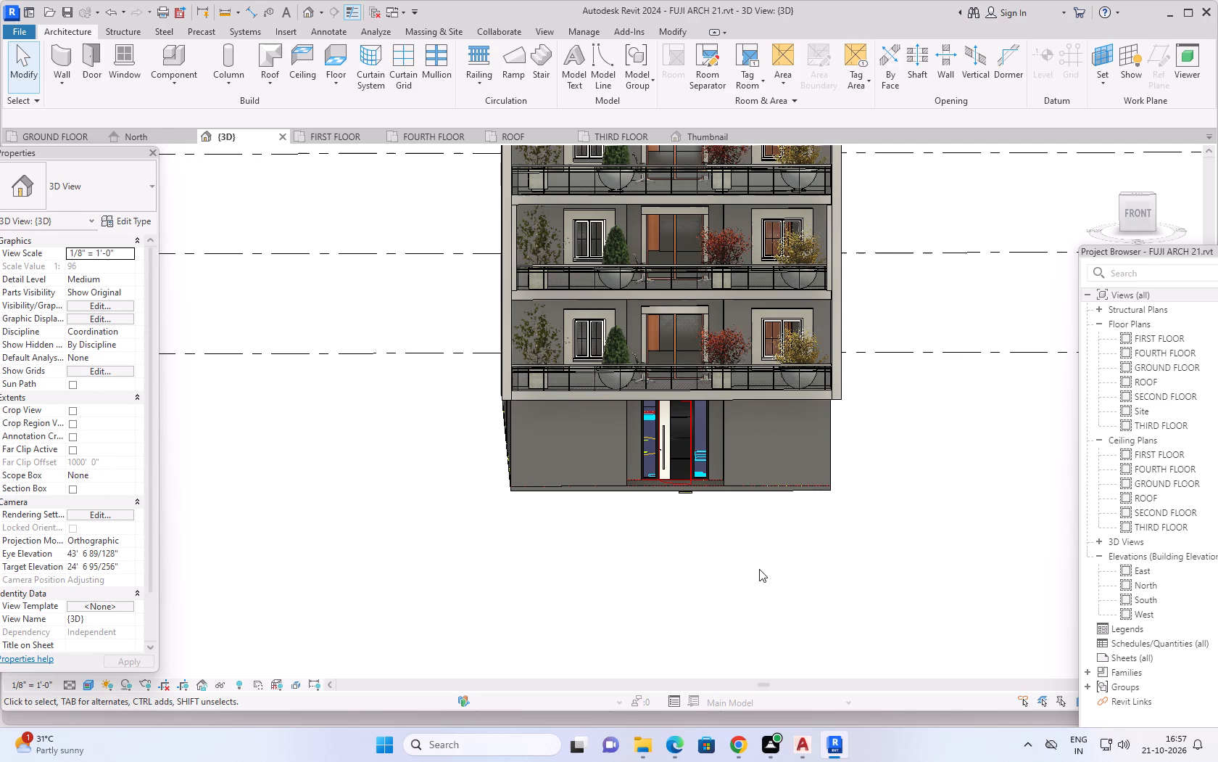
scroll(853, 520, "down", 1)
middle_click_drag(925, 467, 906, 473)
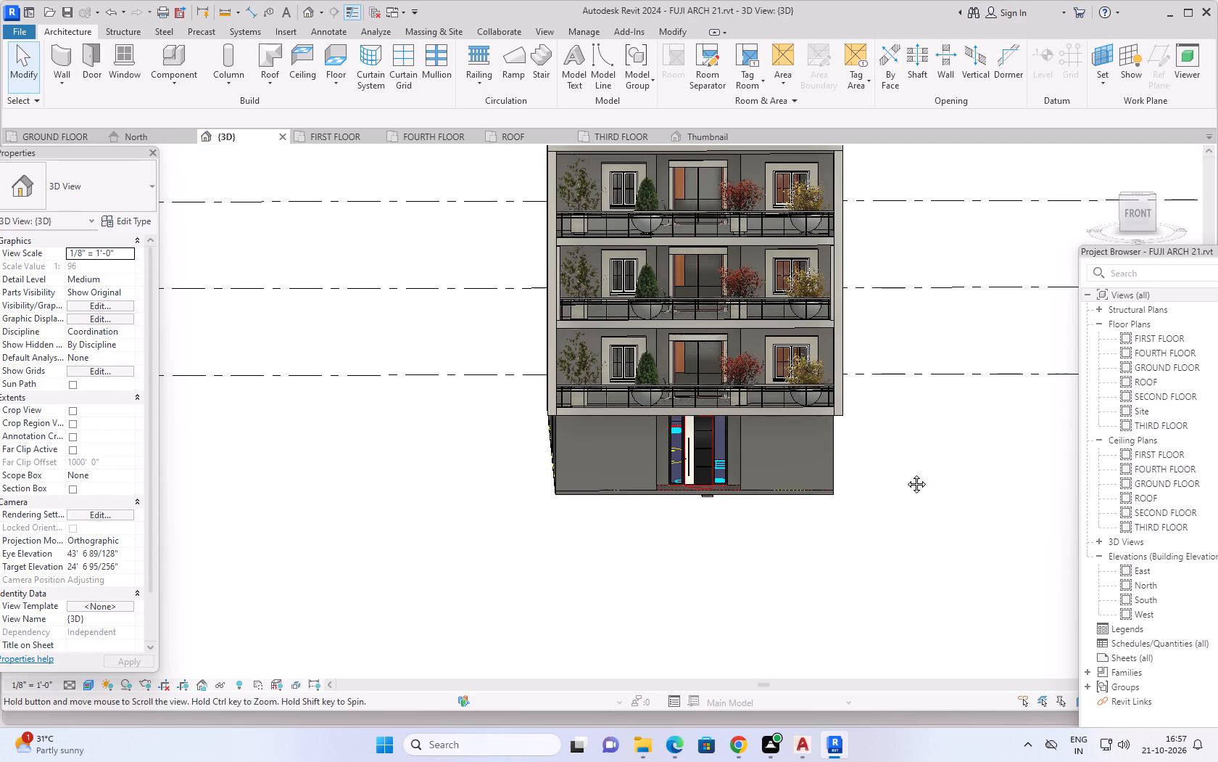
middle_click_drag(906, 473, 855, 491)
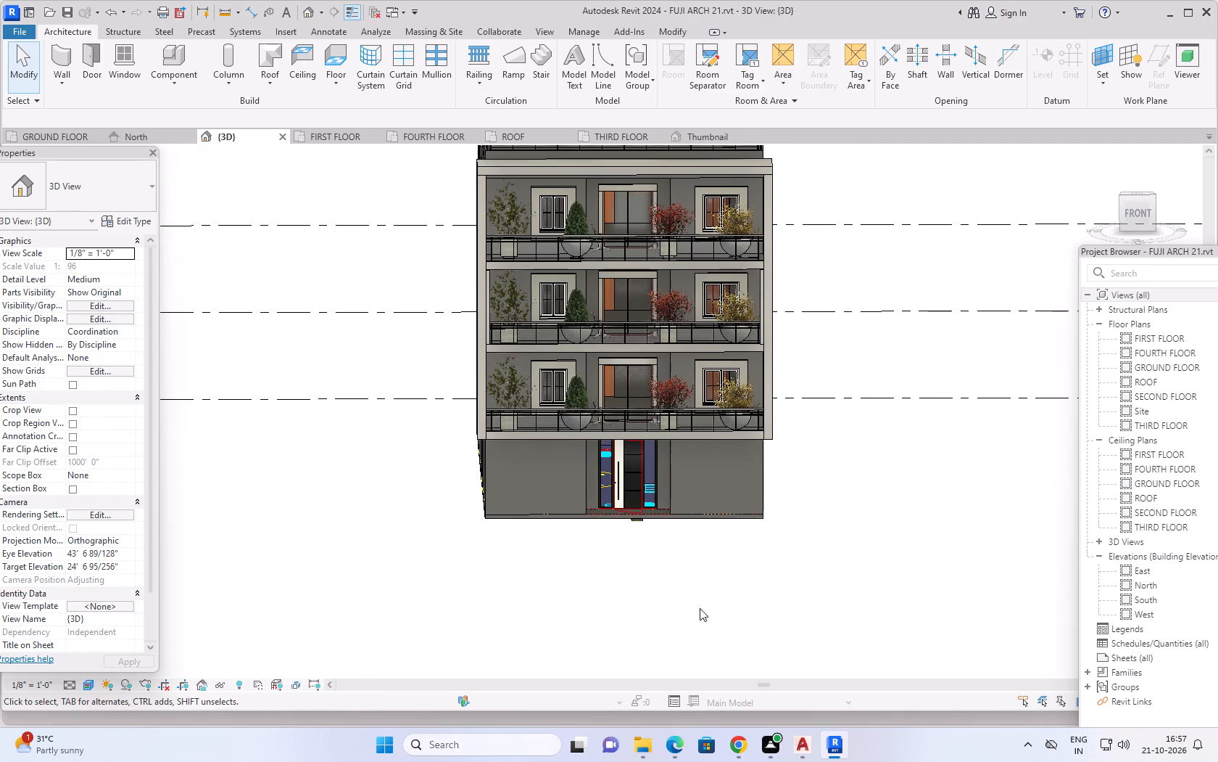
middle_click_drag(475, 627, 700, 624, "shift")
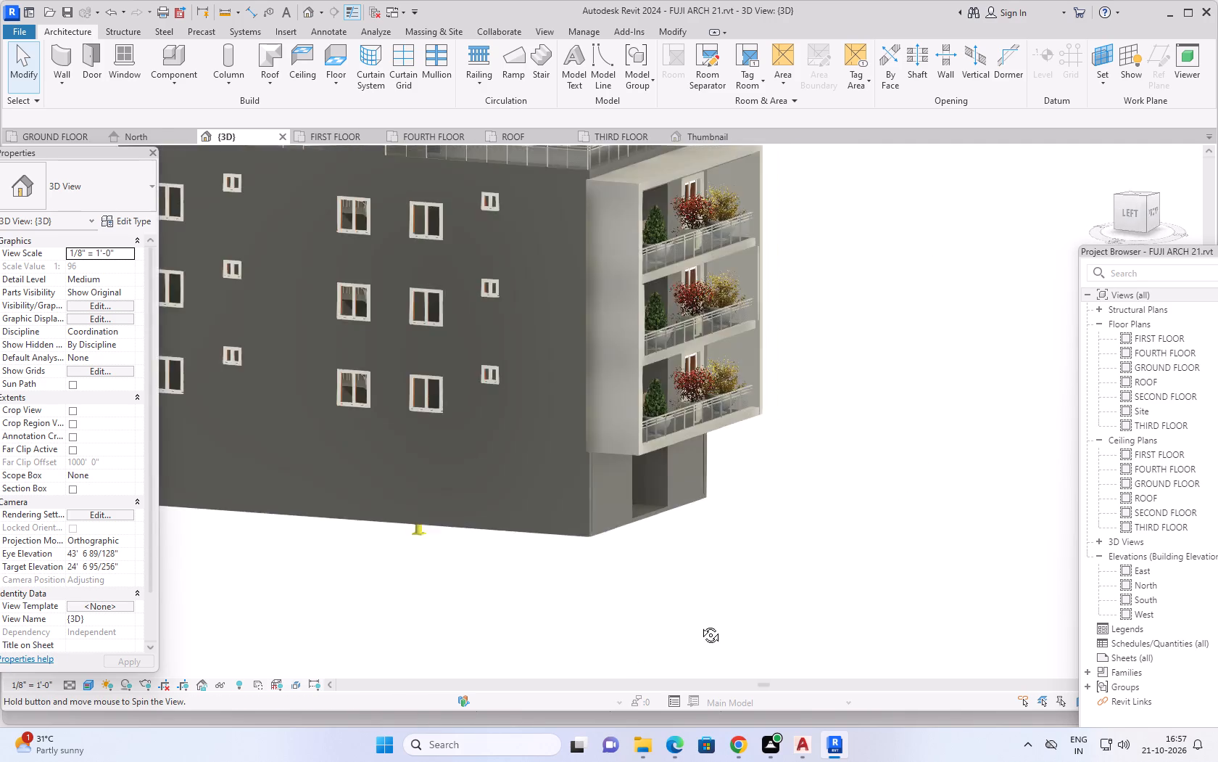
Examine the building in 3D from the left, front, right and back sides, including the ground-floor walls beneath the balconies.
middle_click_drag(700, 624, 703, 616, "shift")
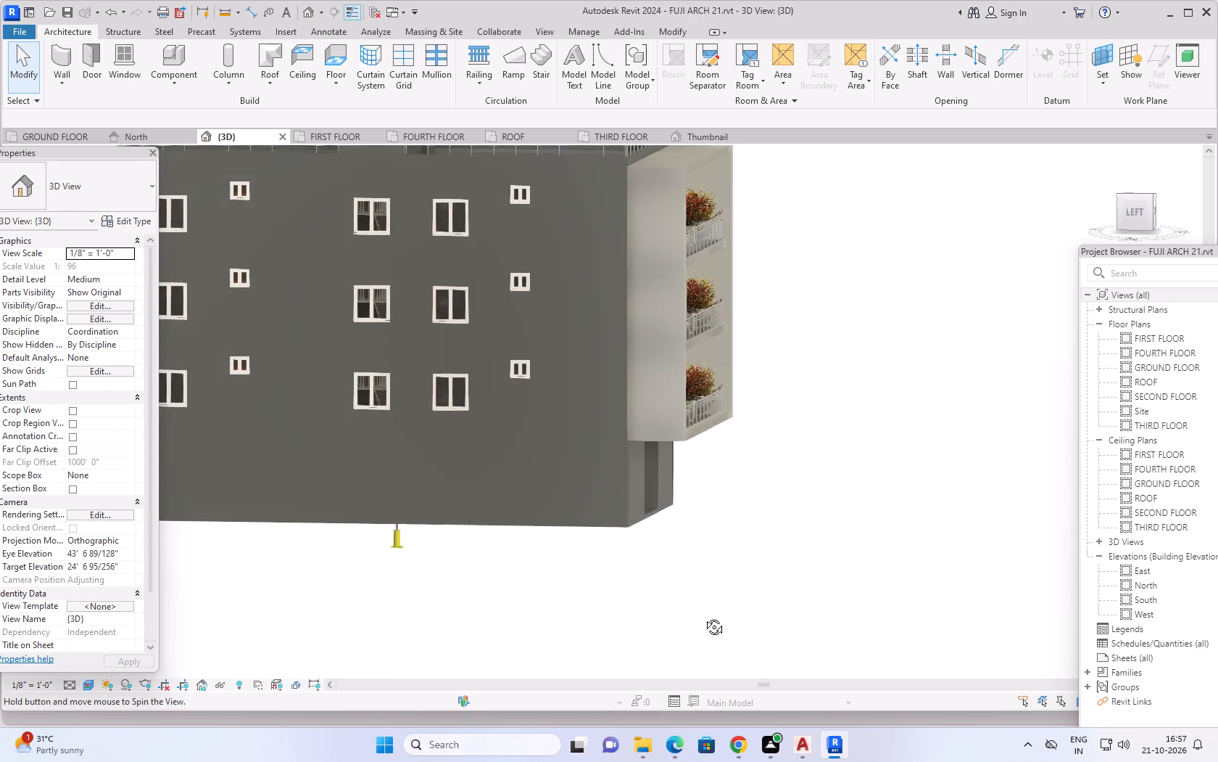
middle_click_drag(703, 616, 426, 571, "shift")
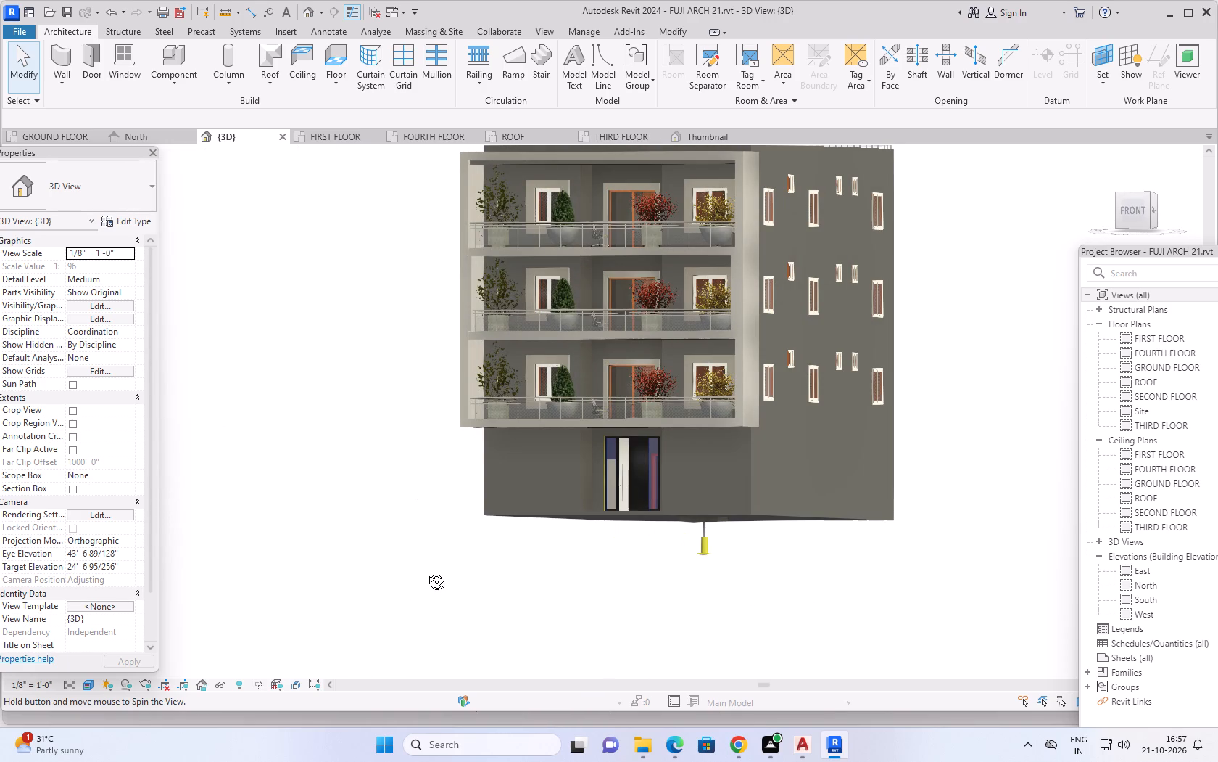
middle_click_drag(426, 571, 460, 589, "shift")
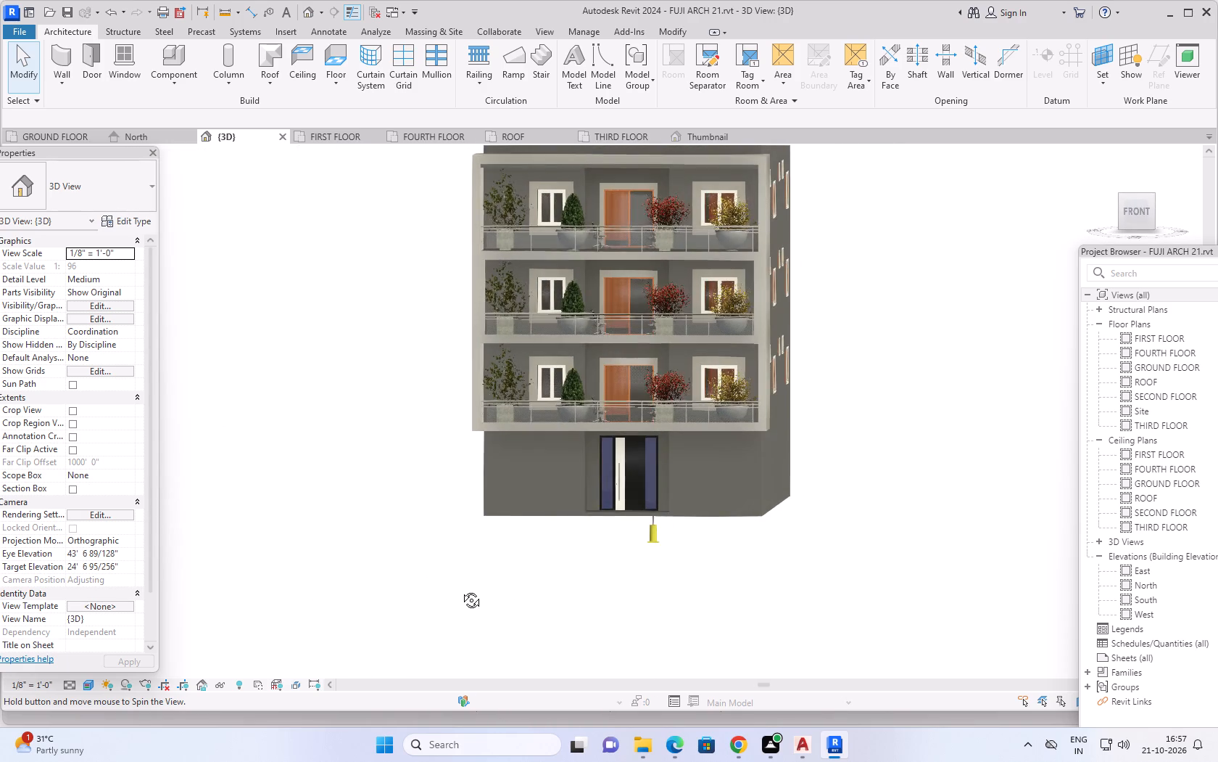
middle_click_drag(460, 589, 367, 639, "shift")
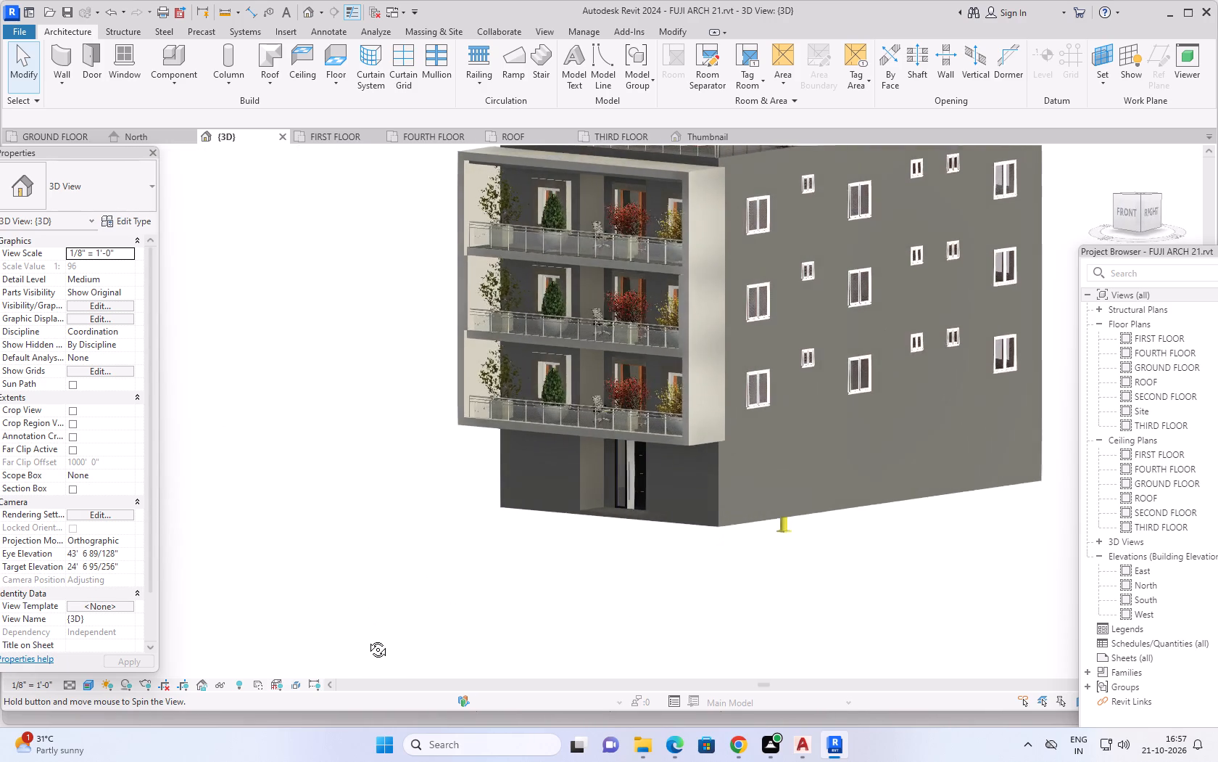
middle_click_drag(367, 639, 766, 583, "shift")
middle_click_drag(485, 607, 724, 536)
middle_click_drag(546, 568, 602, 585, "shift")
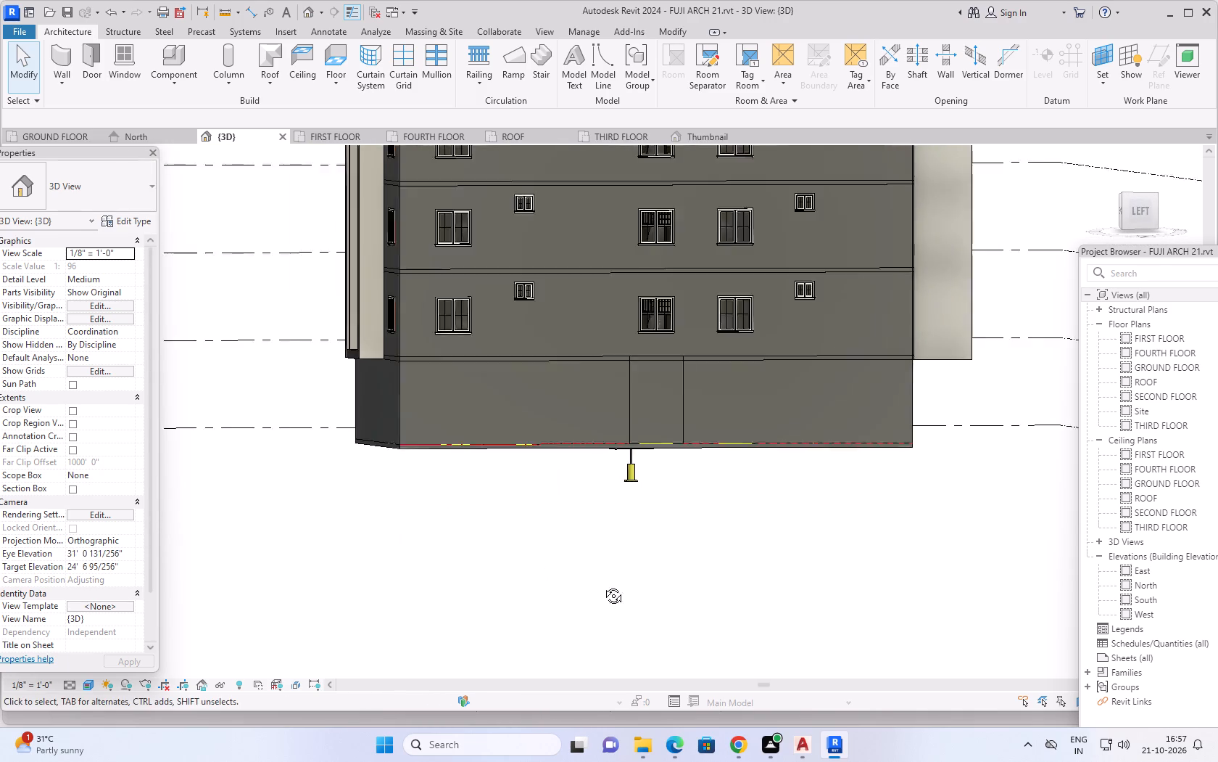
middle_click_drag(602, 585, 618, 596, "shift")
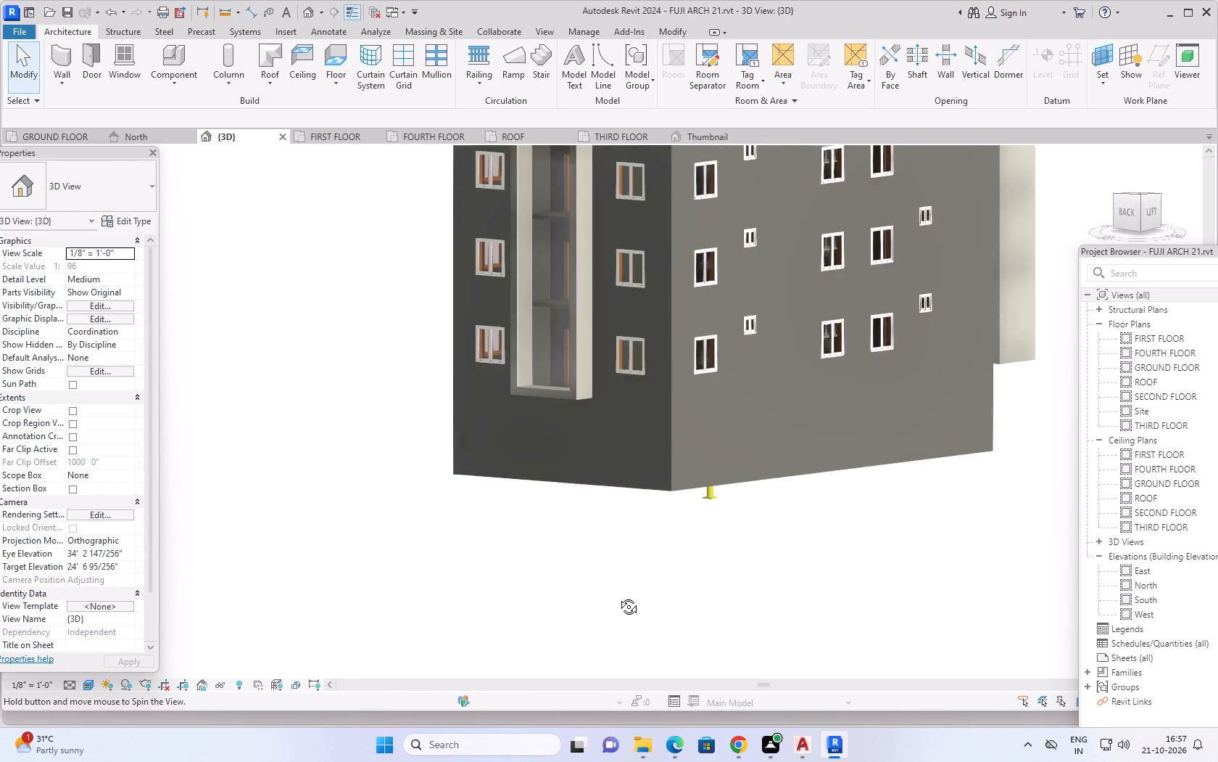
middle_click_drag(618, 596, 471, 570, "shift")
middle_click_drag(612, 570, 450, 592)
scroll(562, 594, "up", 1, "shift")
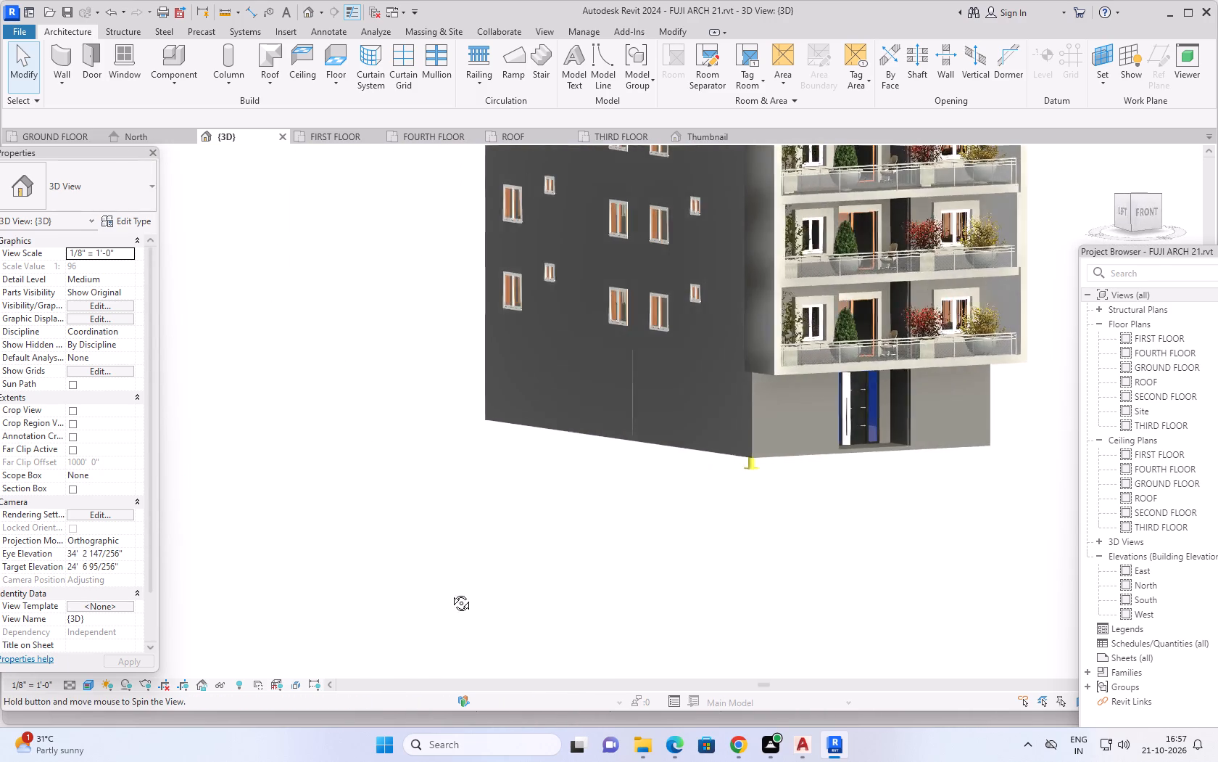
middle_click_drag(450, 592, 416, 591)
middle_click_drag(766, 541, 660, 560)
middle_click_drag(766, 539, 749, 556, "shift")
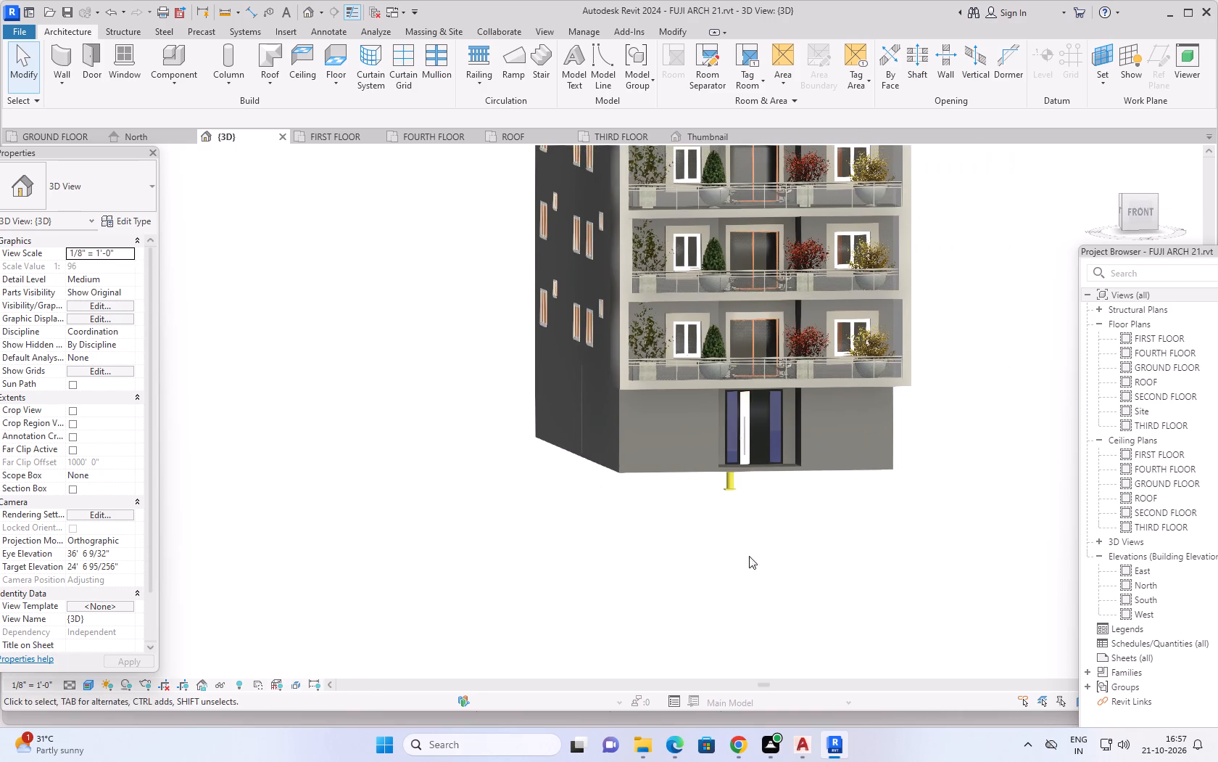
middle_click_drag(749, 556, 721, 567, "shift")
scroll(800, 529, "down", 2)
middle_click_drag(838, 523, 721, 554)
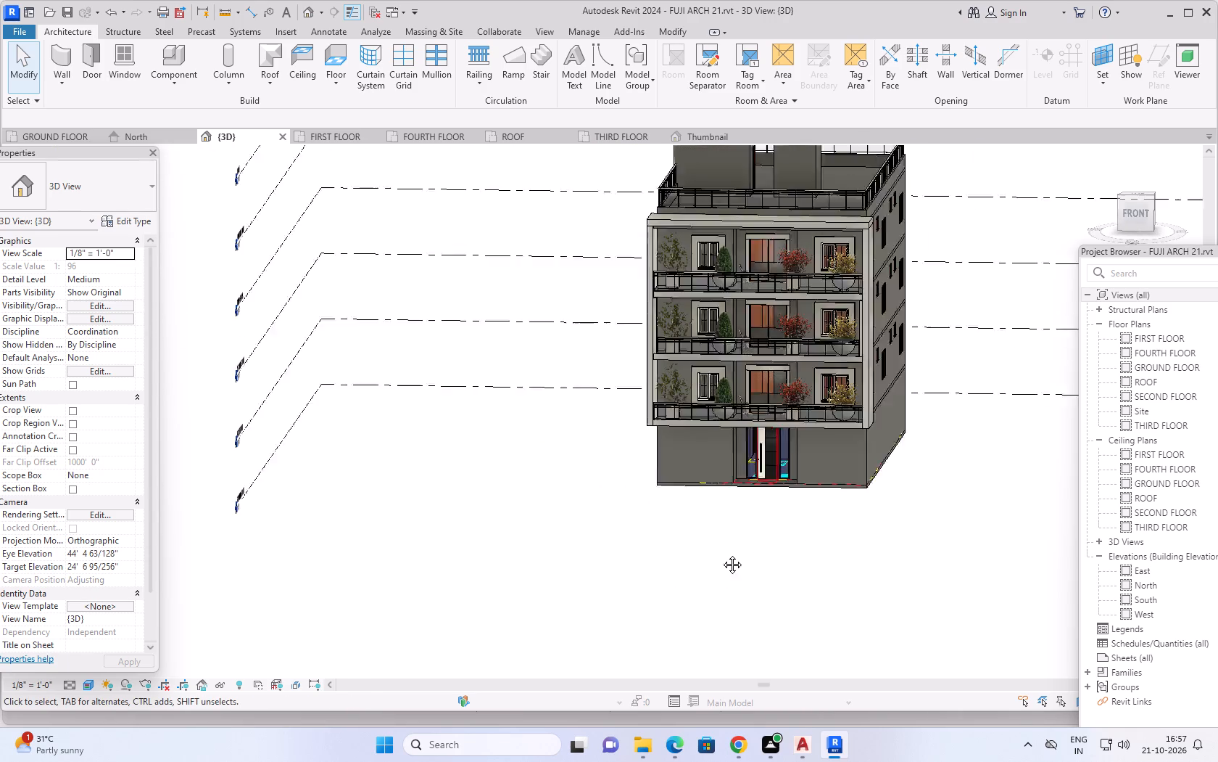
middle_click_drag(721, 554, 697, 561)
Examine the recessed front entrance up close in 3D, checking its panel door and side walls from the front and left.
middle_click_drag(759, 554, 774, 520, "shift")
scroll(578, 546, "up", 3)
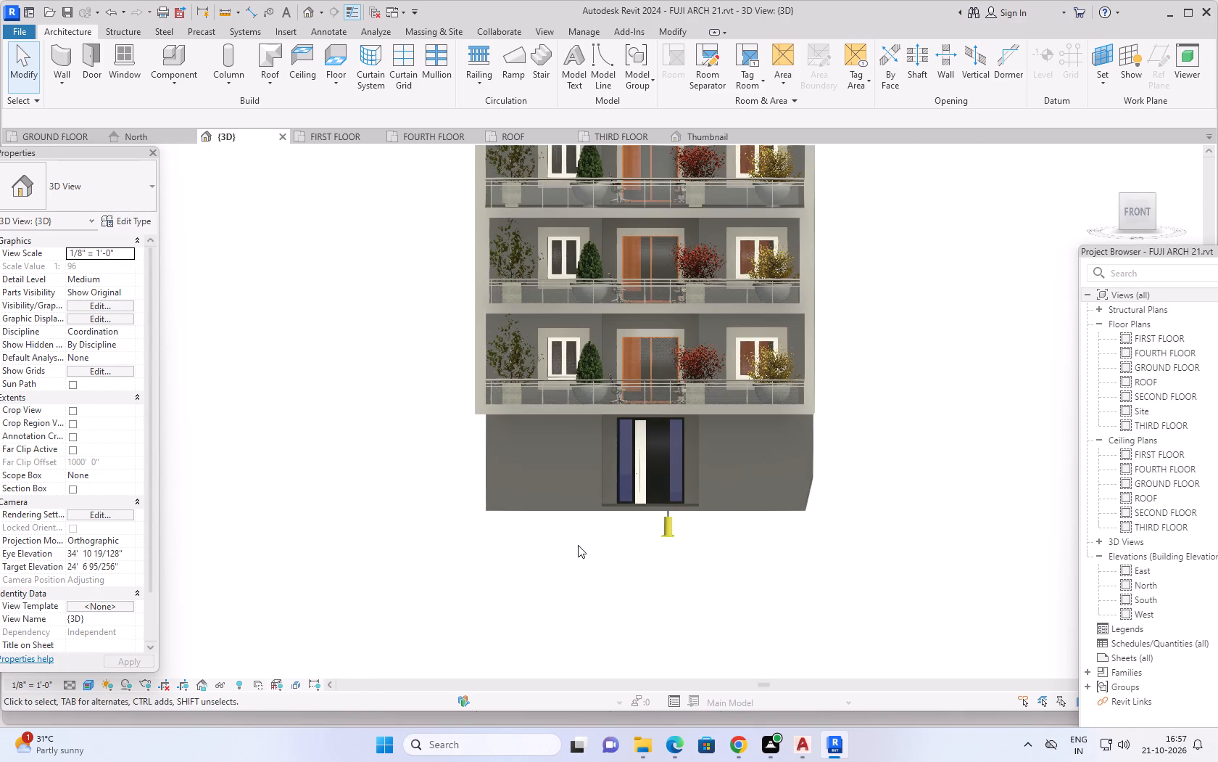
middle_click_drag(573, 545, 606, 556)
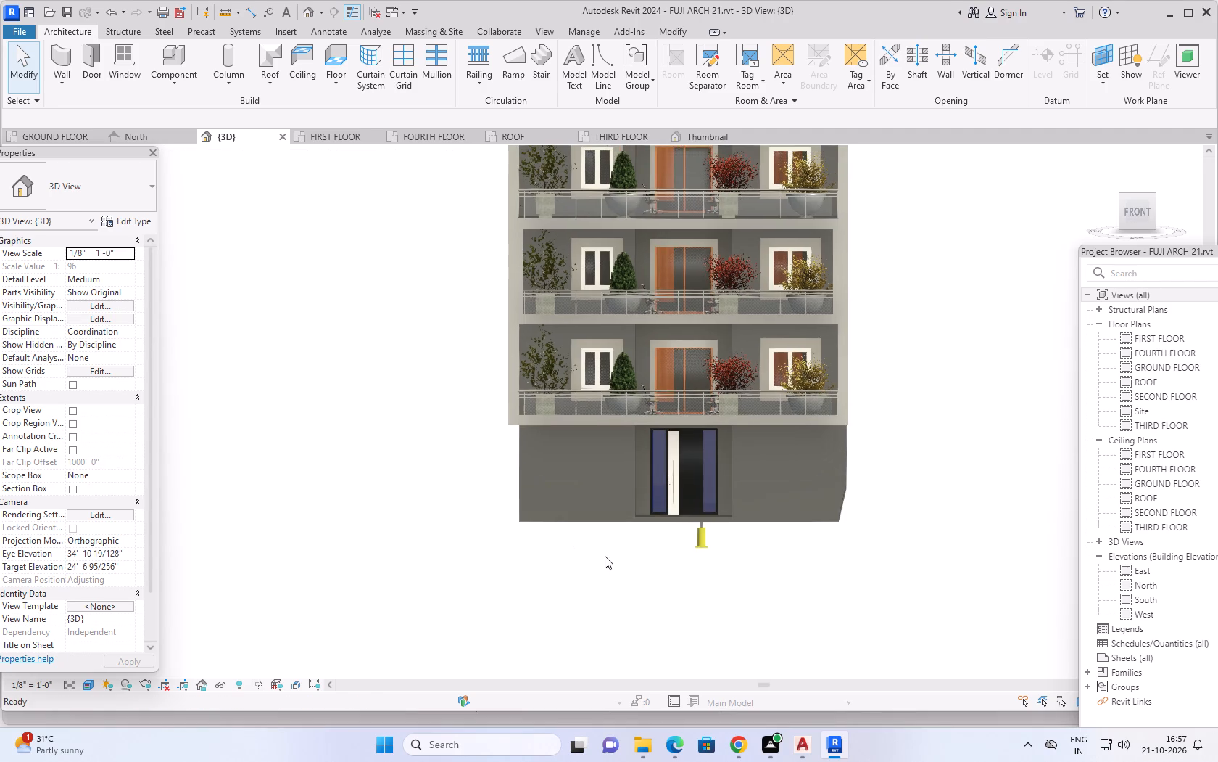
middle_click_drag(604, 554, 684, 583, "shift")
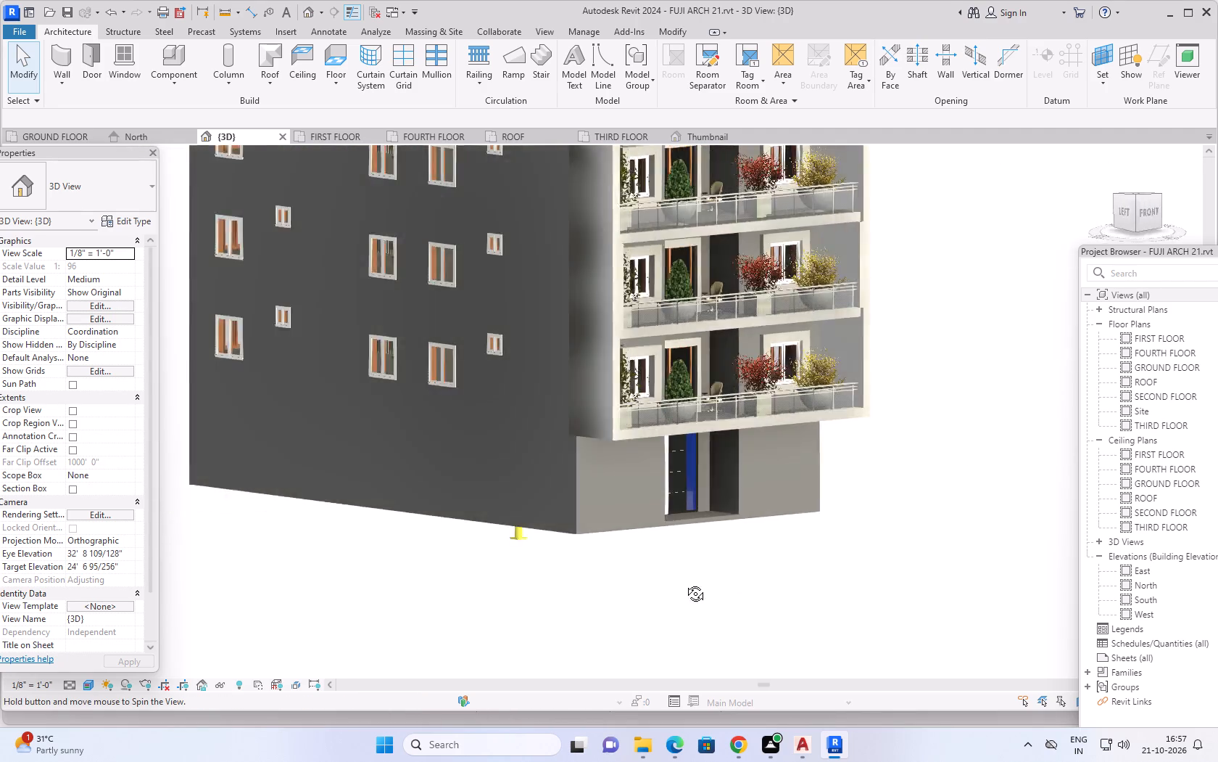
middle_click_drag(684, 583, 613, 560, "shift")
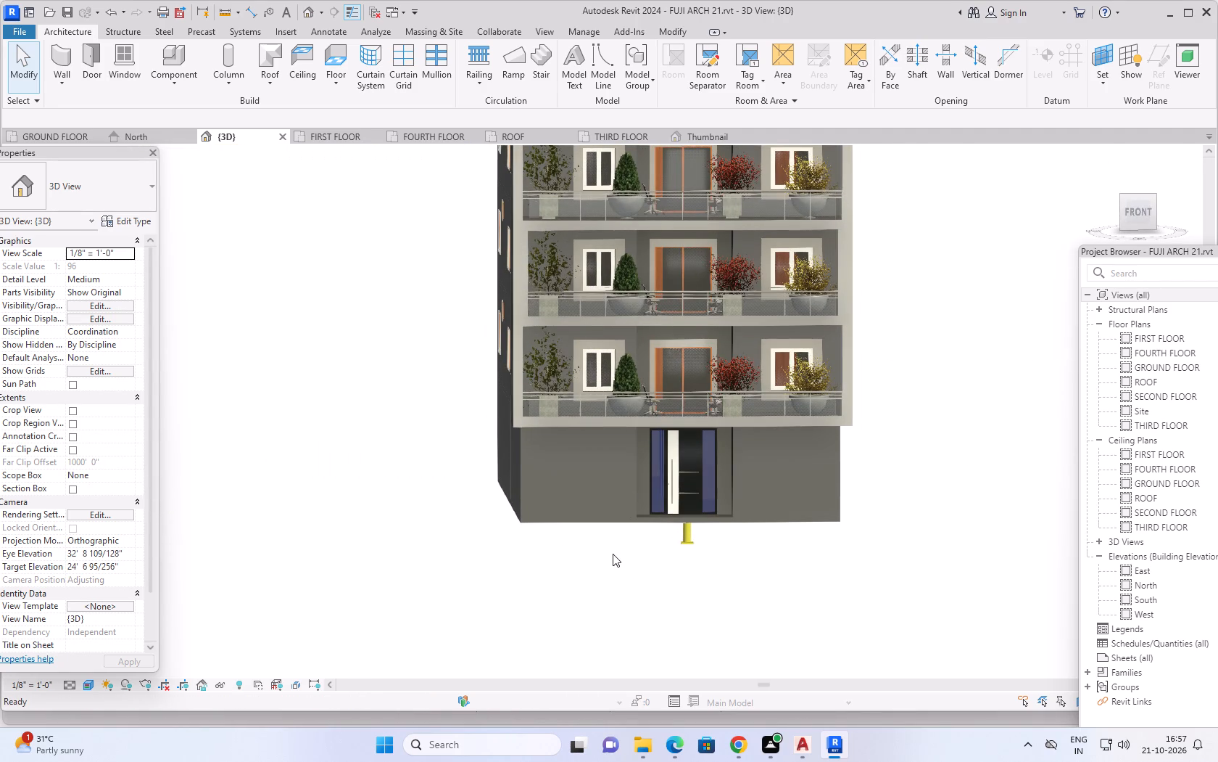
scroll(613, 551, "up", 2)
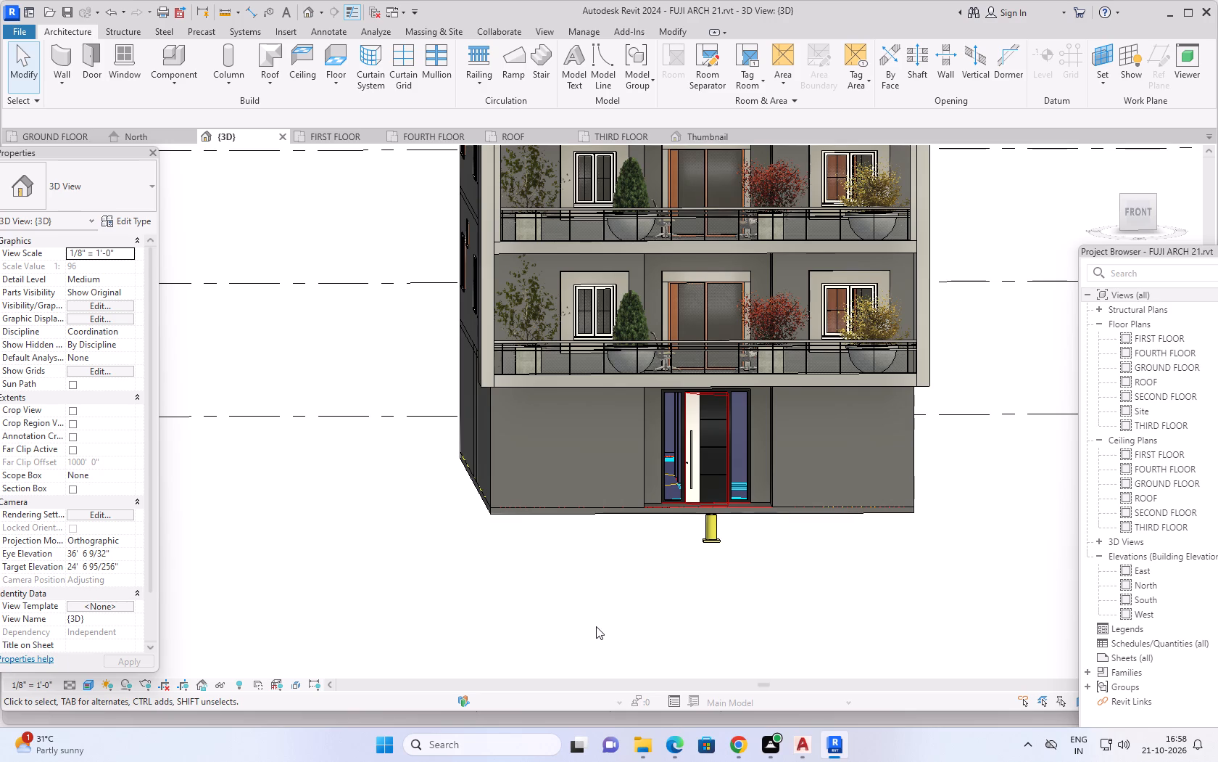
middle_click_drag(581, 622, 641, 627)
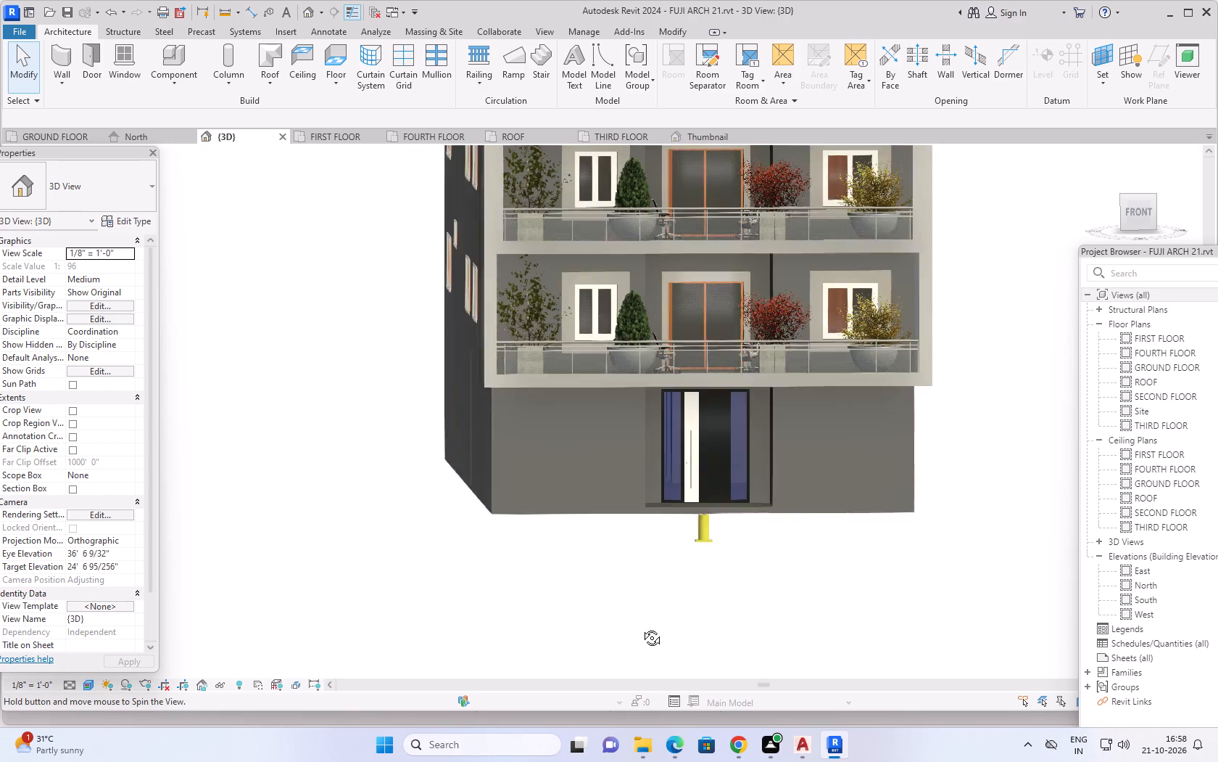
middle_click_drag(641, 627, 801, 613)
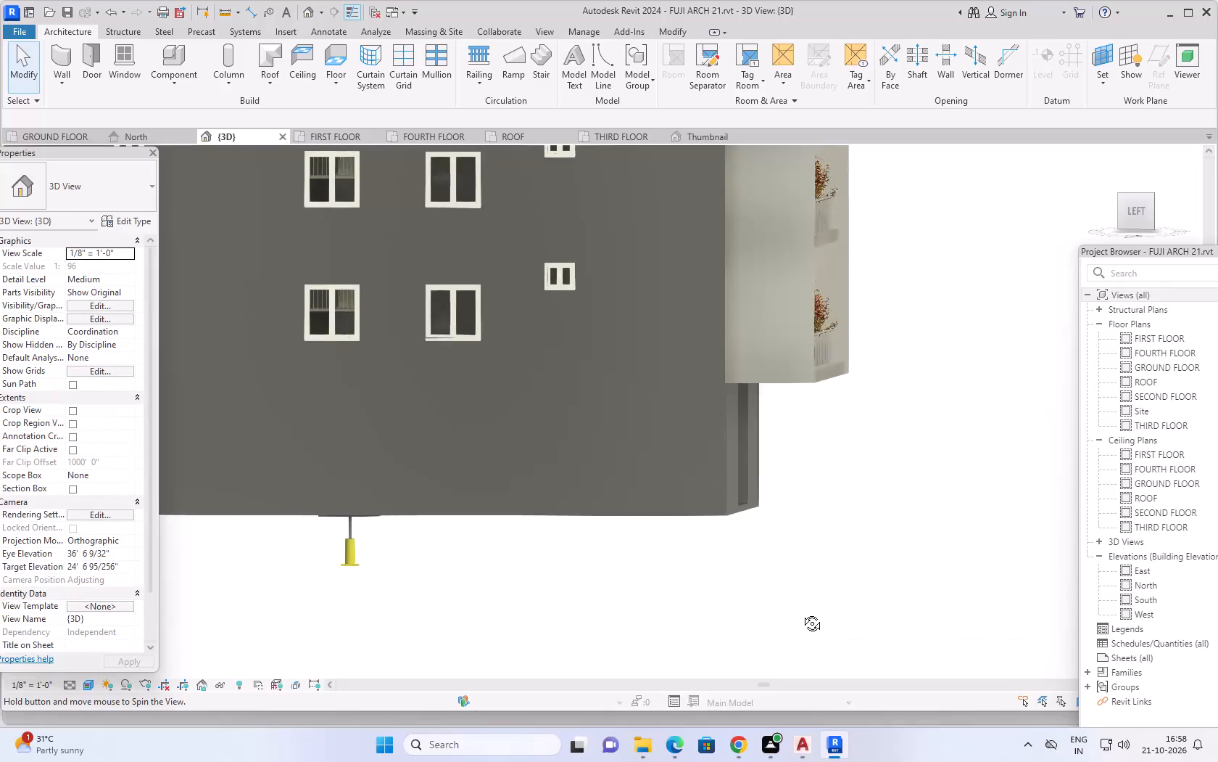
middle_click_drag(801, 613, 581, 630)
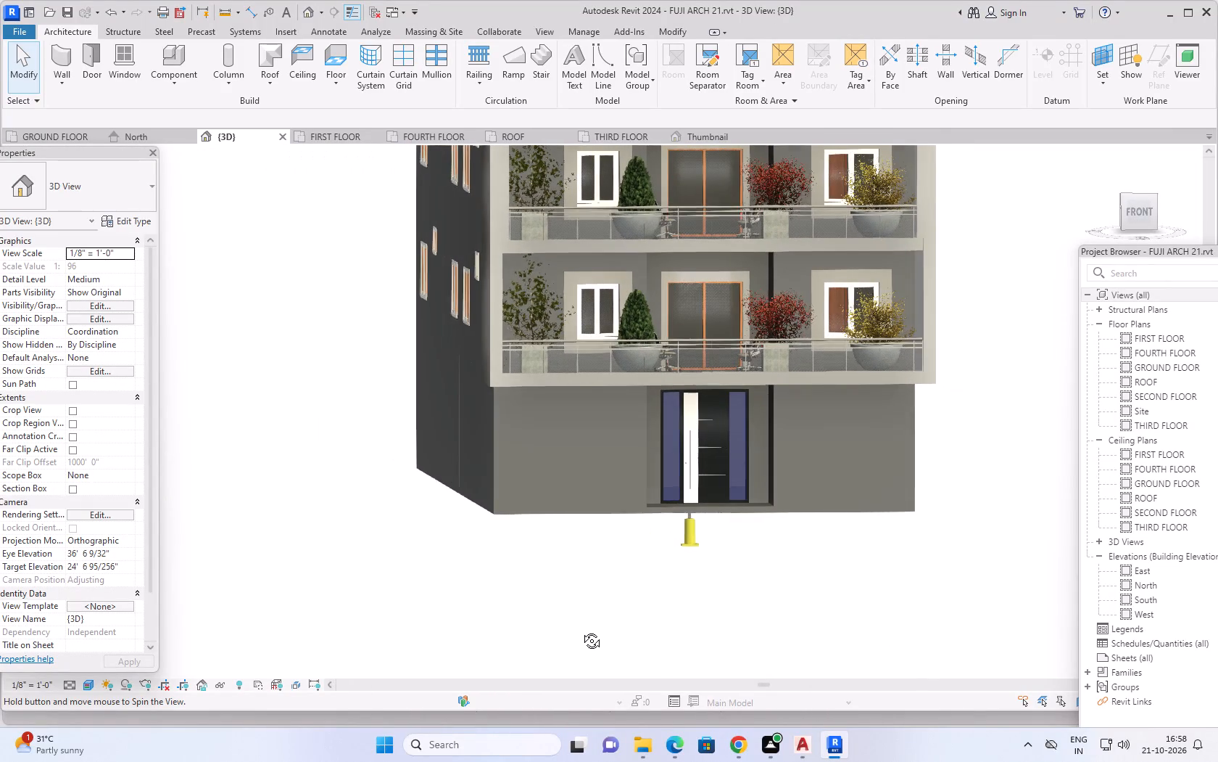
middle_click_drag(581, 630, 573, 630)
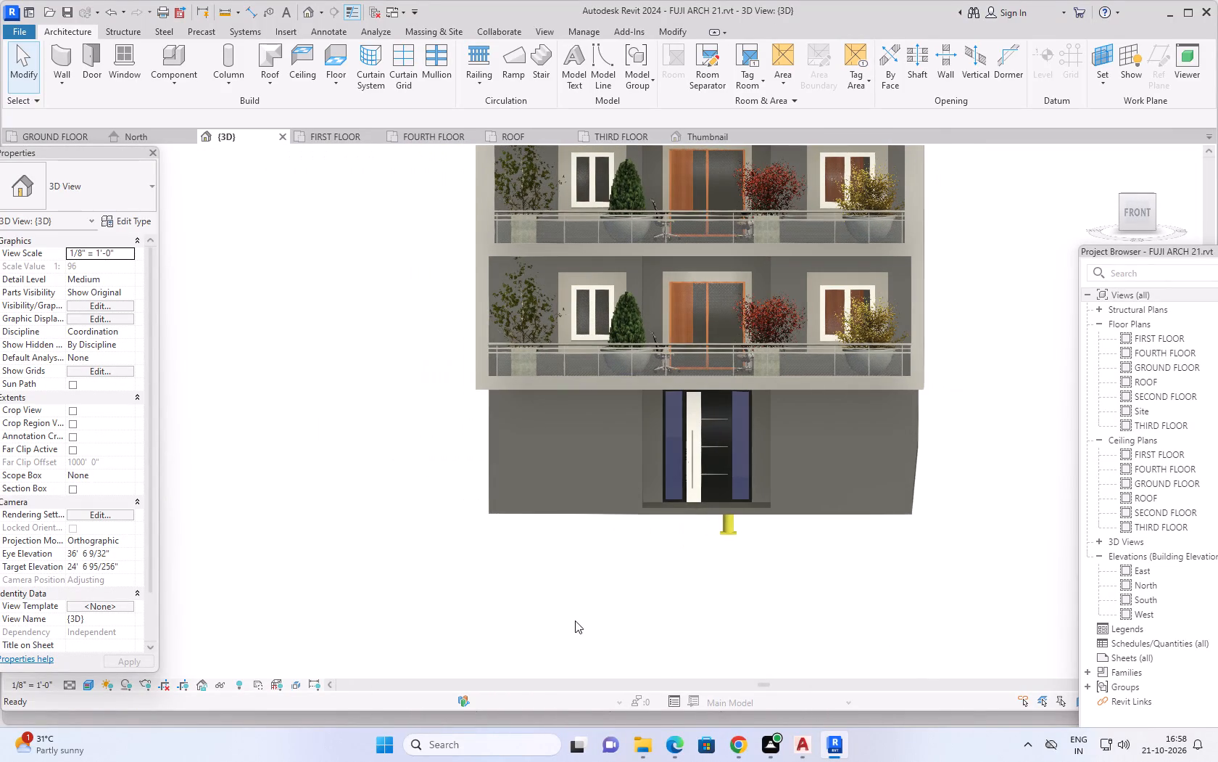
scroll(586, 588, "up", 1)
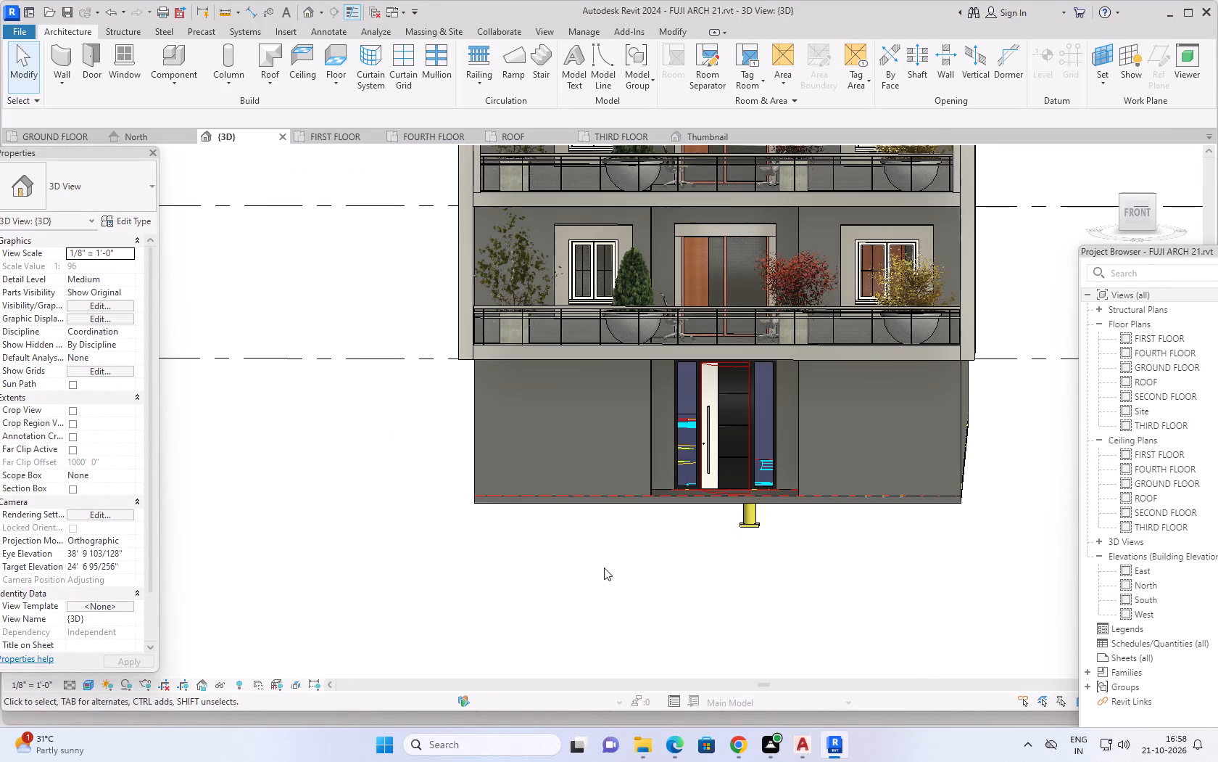
middle_click_drag(607, 559, 608, 602, "shift")
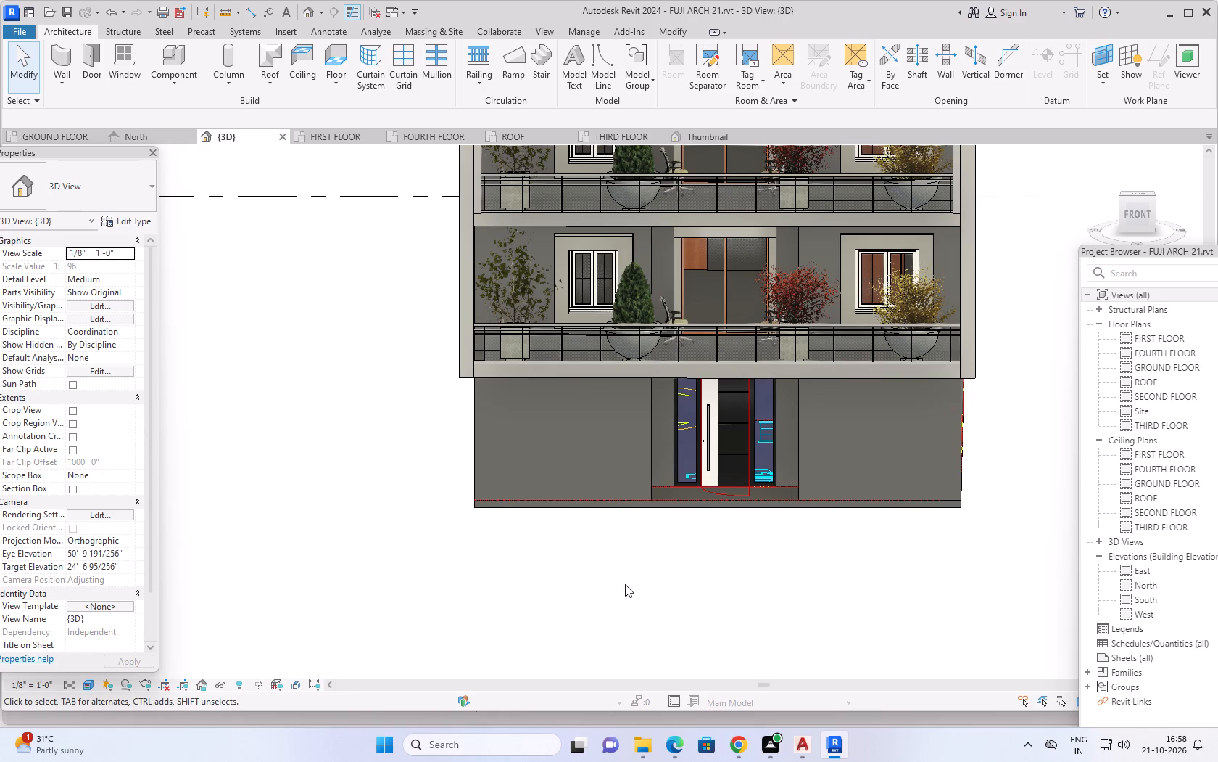
scroll(675, 566, "down", 2)
scroll(753, 573, "down", 1)
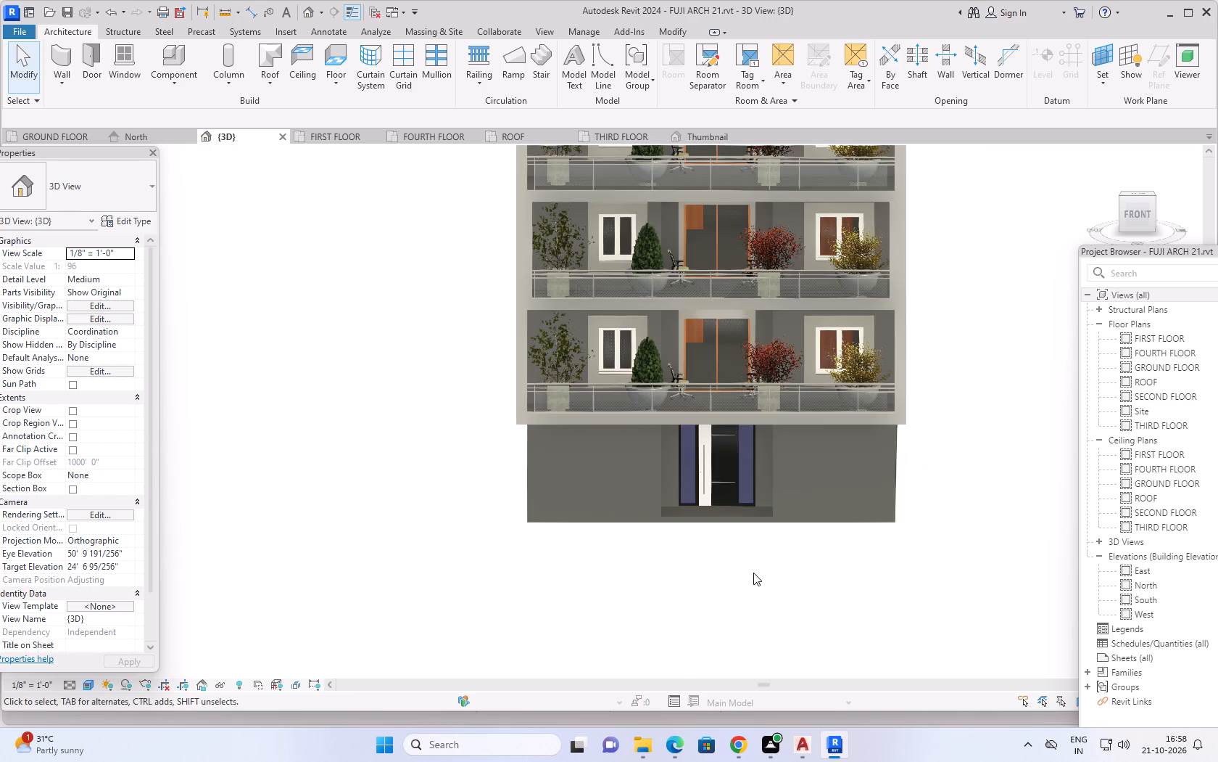
scroll(668, 569, "down", 1)
Examine the projecting balcony bay and the entrance below it in 3D from both front corners and slightly above.
middle_click_drag(668, 569, 851, 546, "shift")
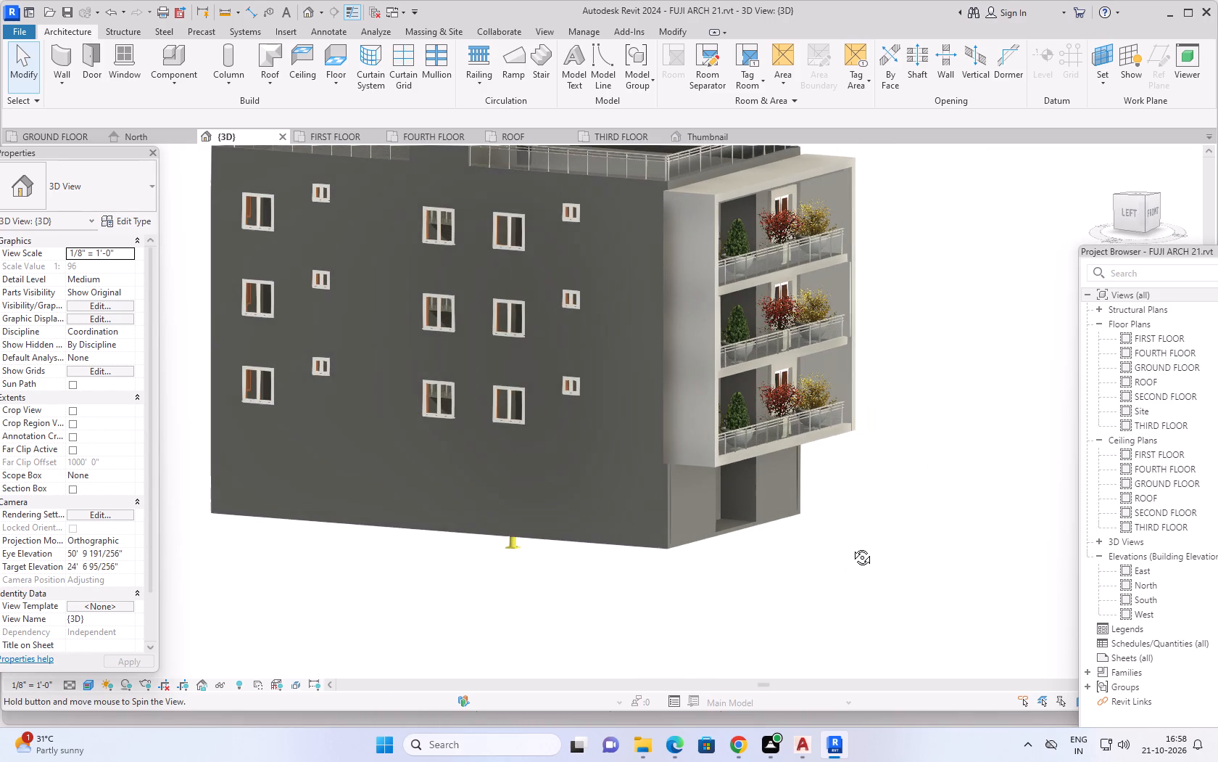
middle_click_drag(851, 546, 832, 563, "shift")
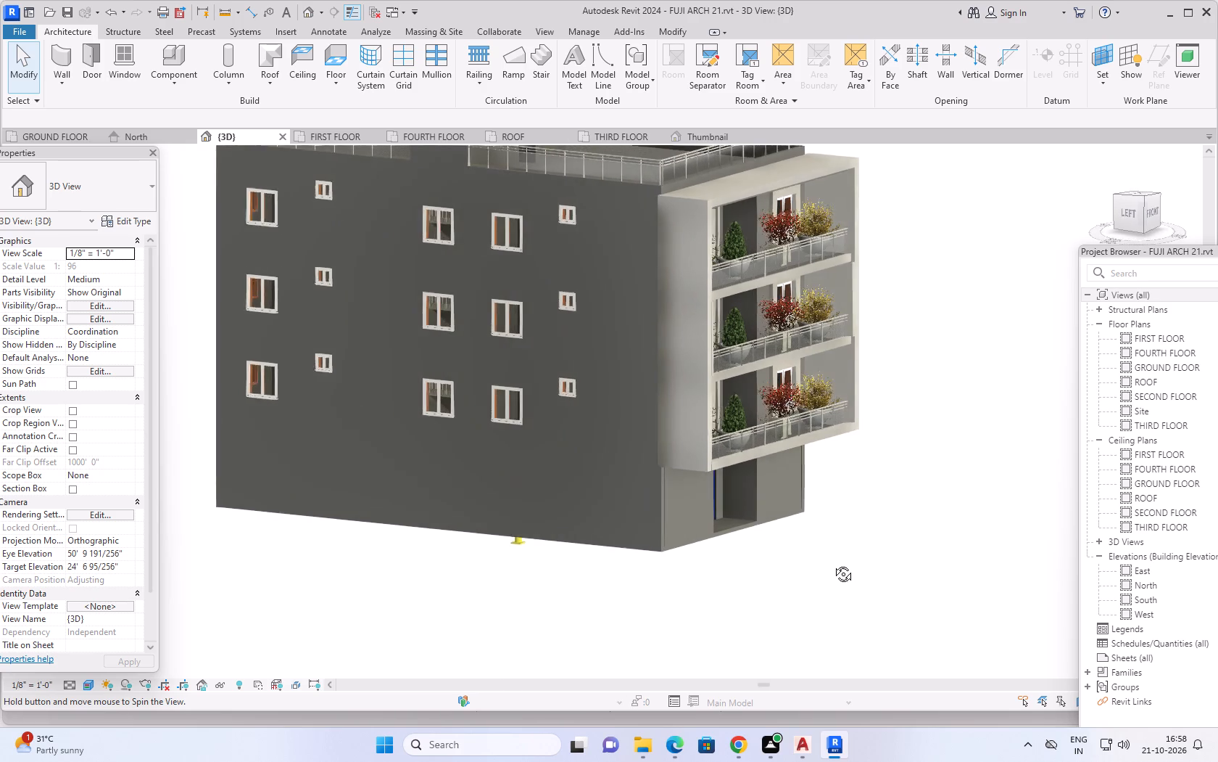
middle_click_drag(832, 563, 549, 537, "shift")
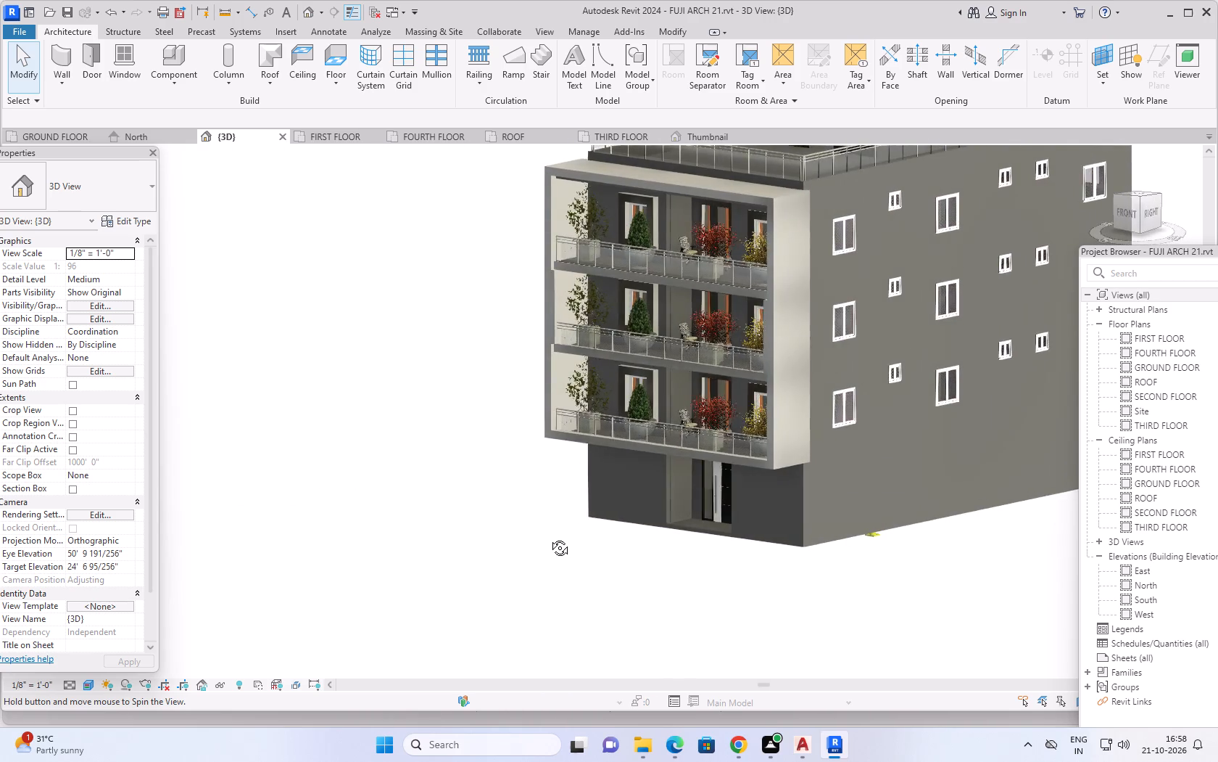
middle_click_drag(549, 537, 681, 552, "shift")
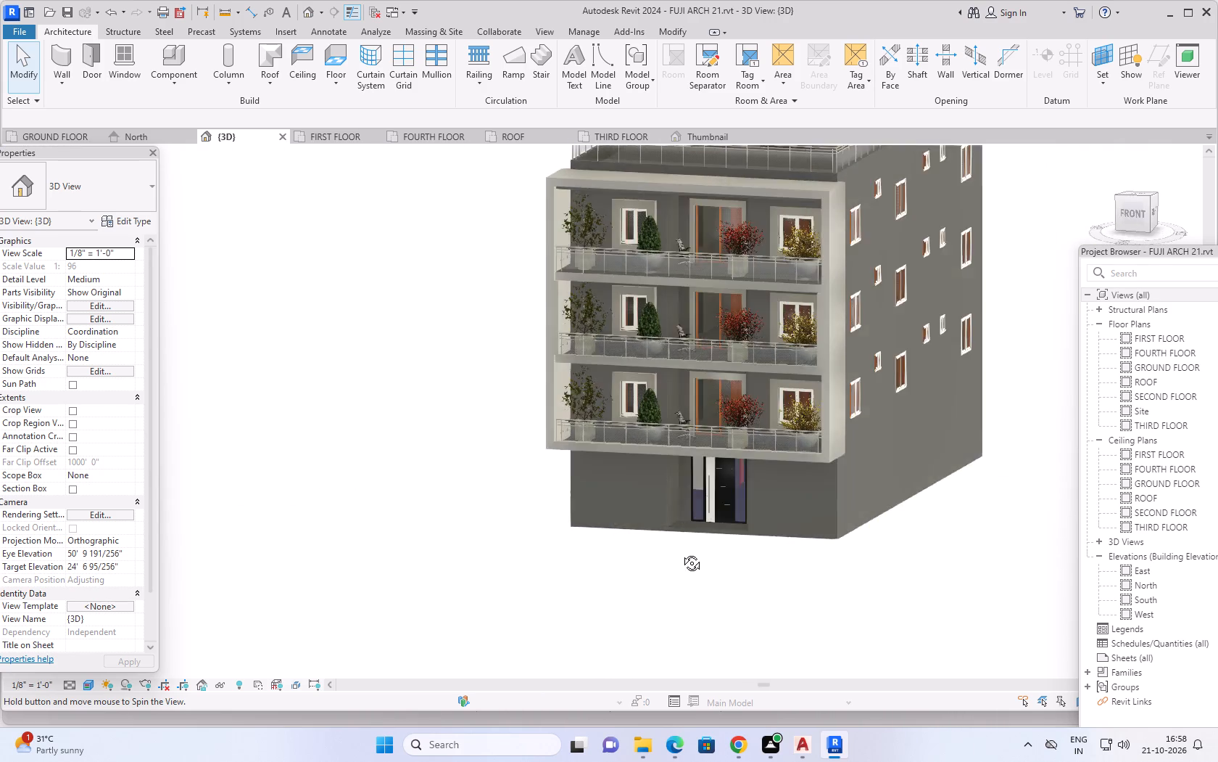
middle_click_drag(681, 552, 678, 545, "shift")
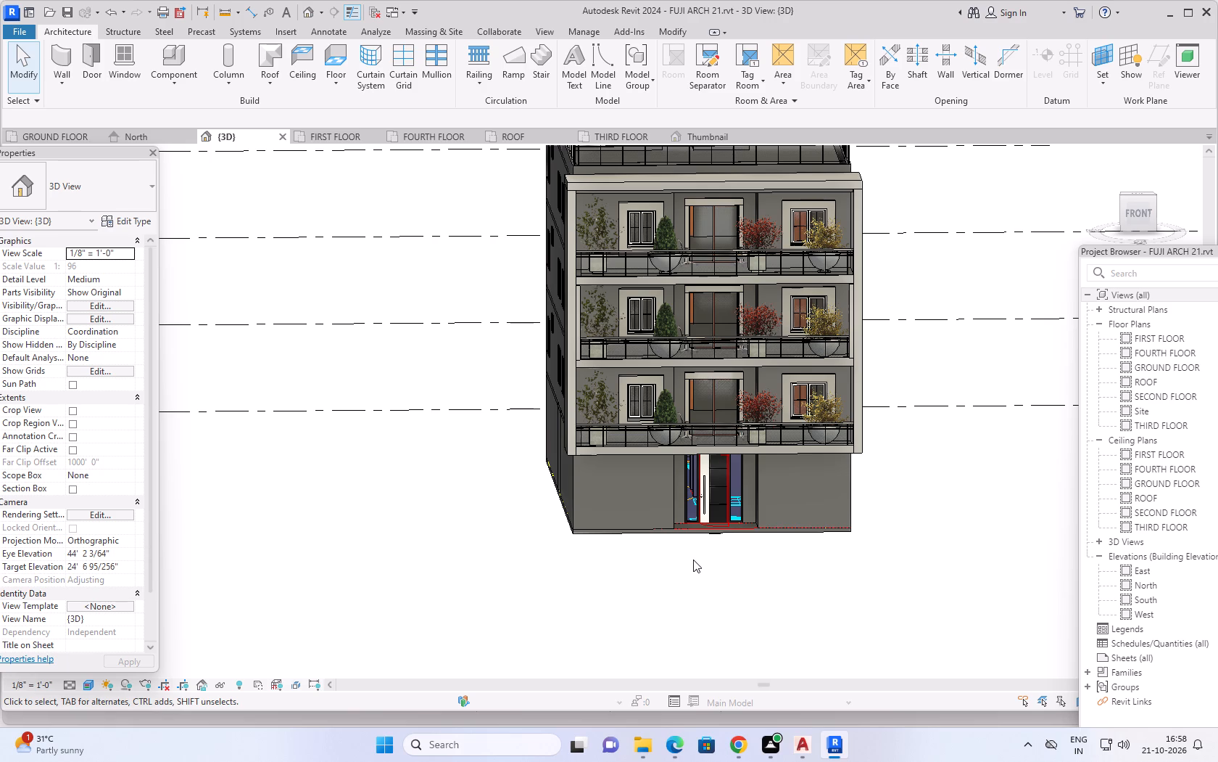
scroll(692, 556, "up", 1)
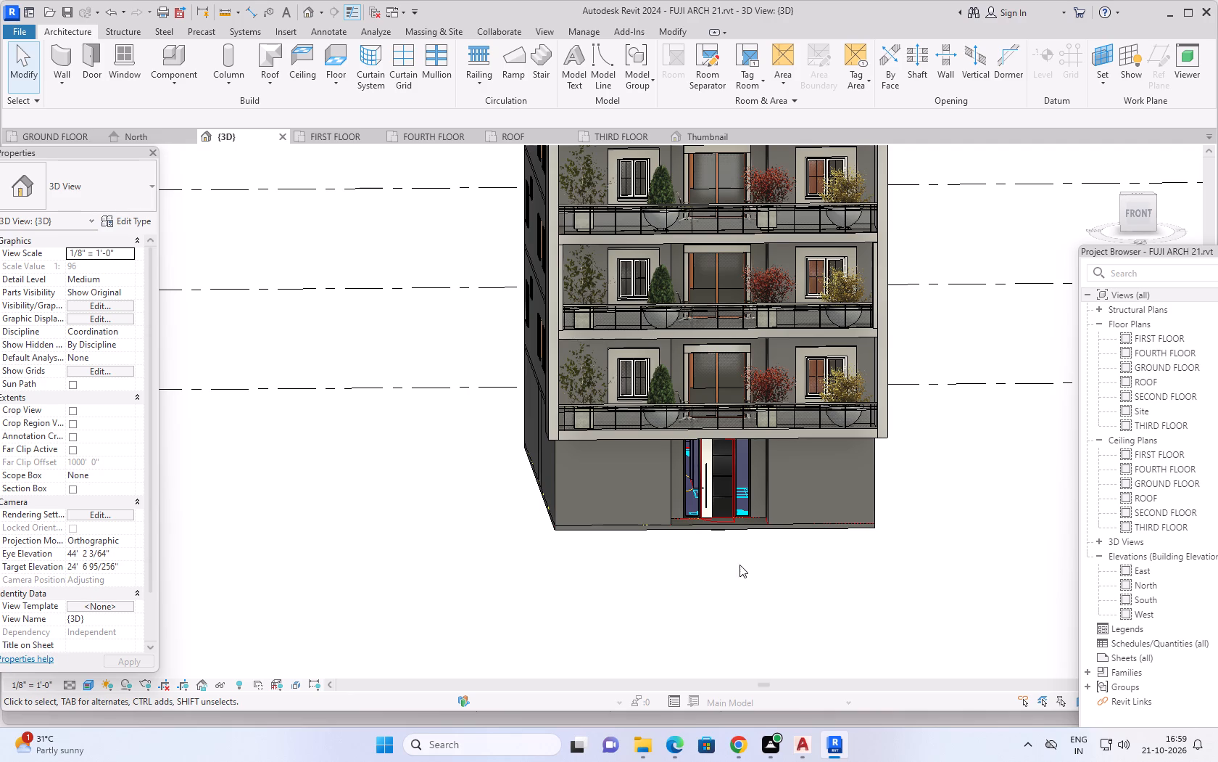
scroll(773, 521, "up", 3)
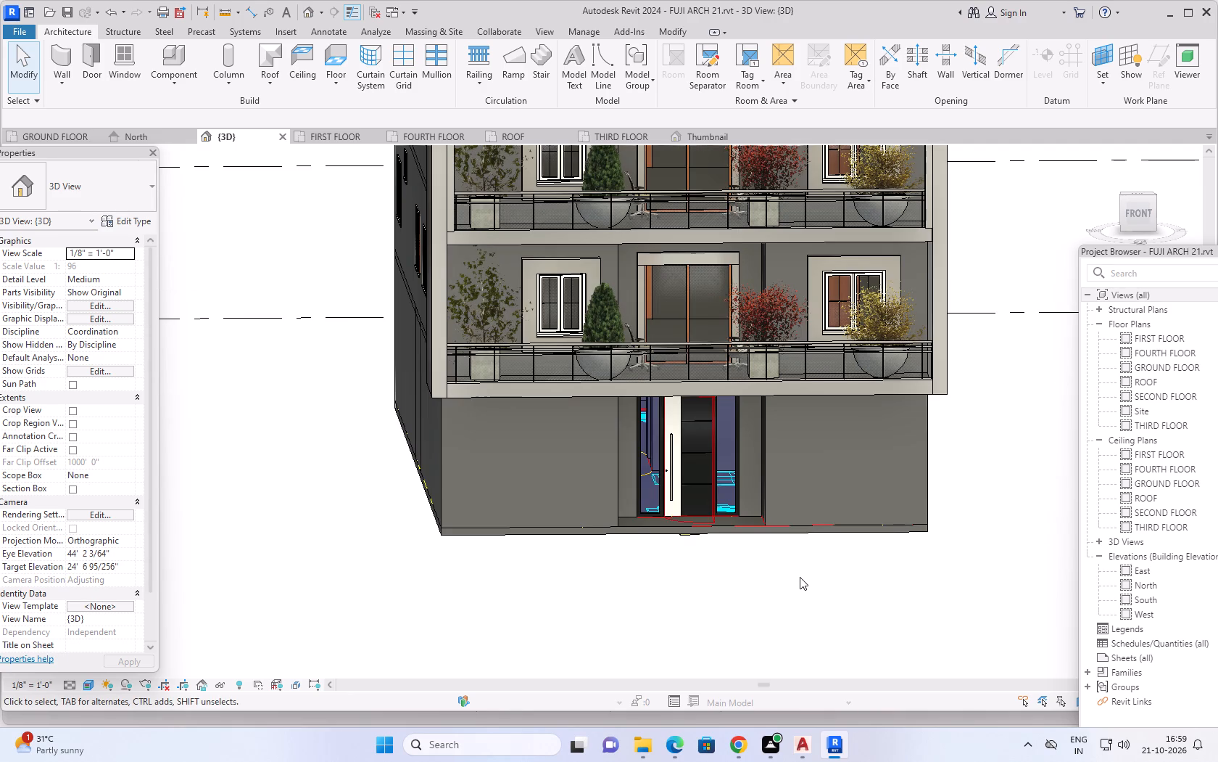
middle_click_drag(776, 571, 784, 544, "shift")
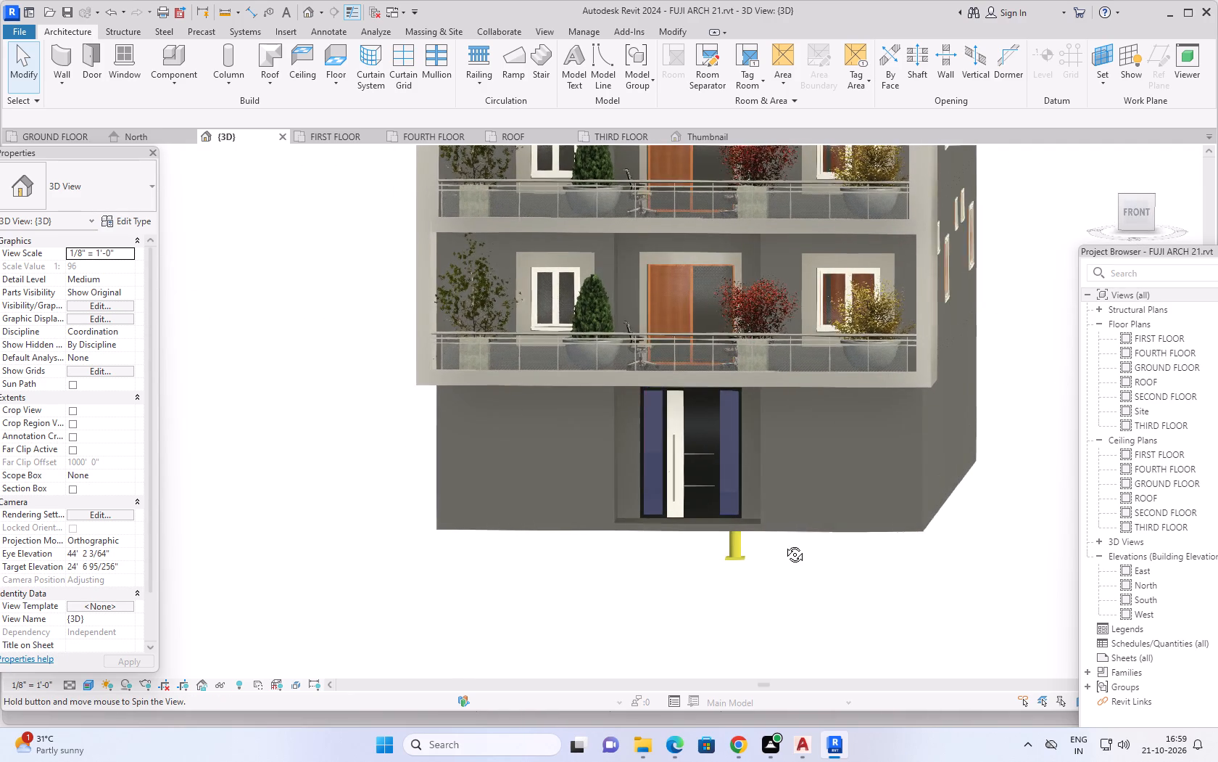
middle_click_drag(784, 544, 781, 625, "shift")
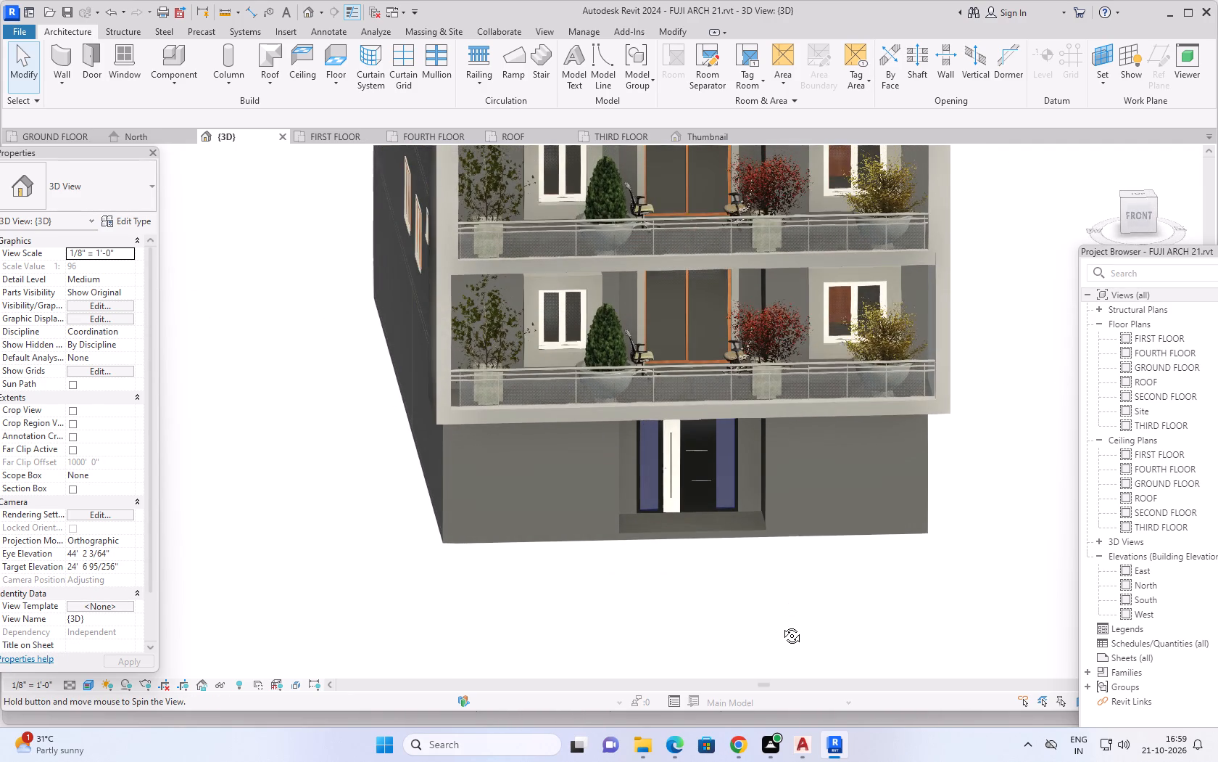
Delete the long ground-floor exterior wall on the building's left side, opening that side of the ground floor.
middle_click_drag(781, 625, 855, 580, "shift")
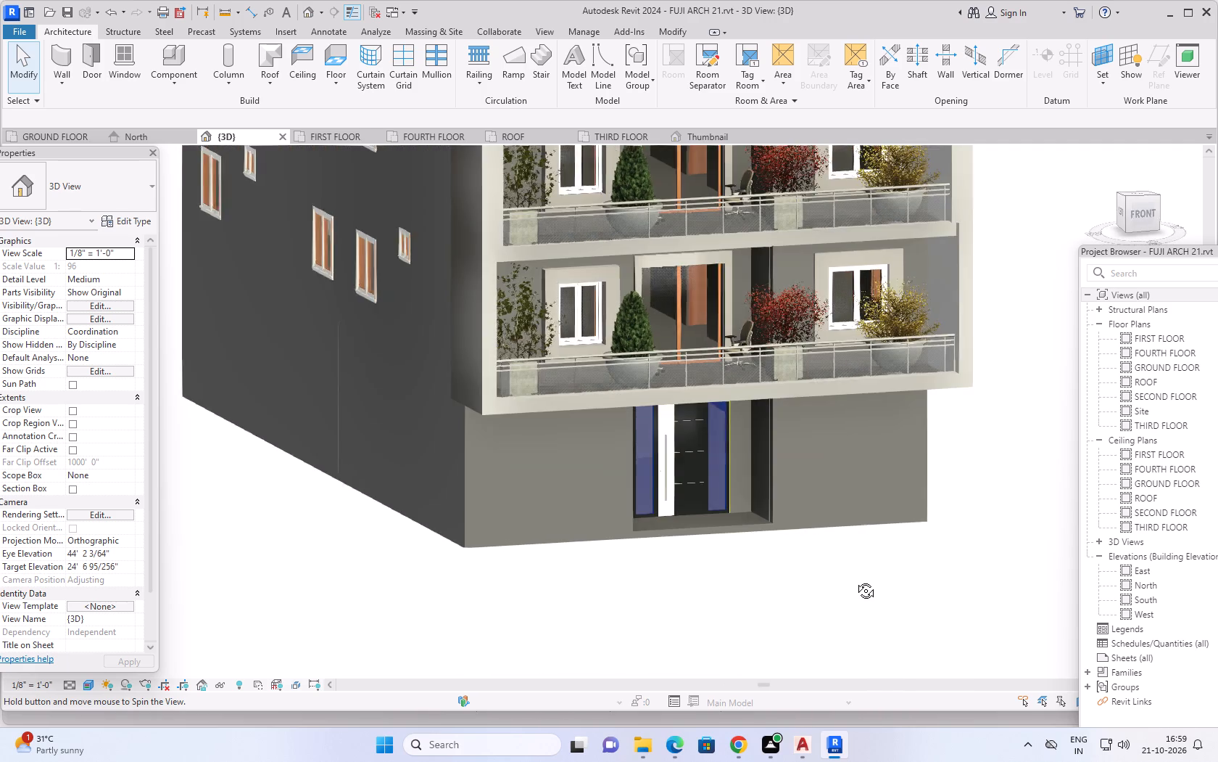
middle_click_drag(855, 580, 855, 580, "shift")
scroll(856, 580, "down", 1)
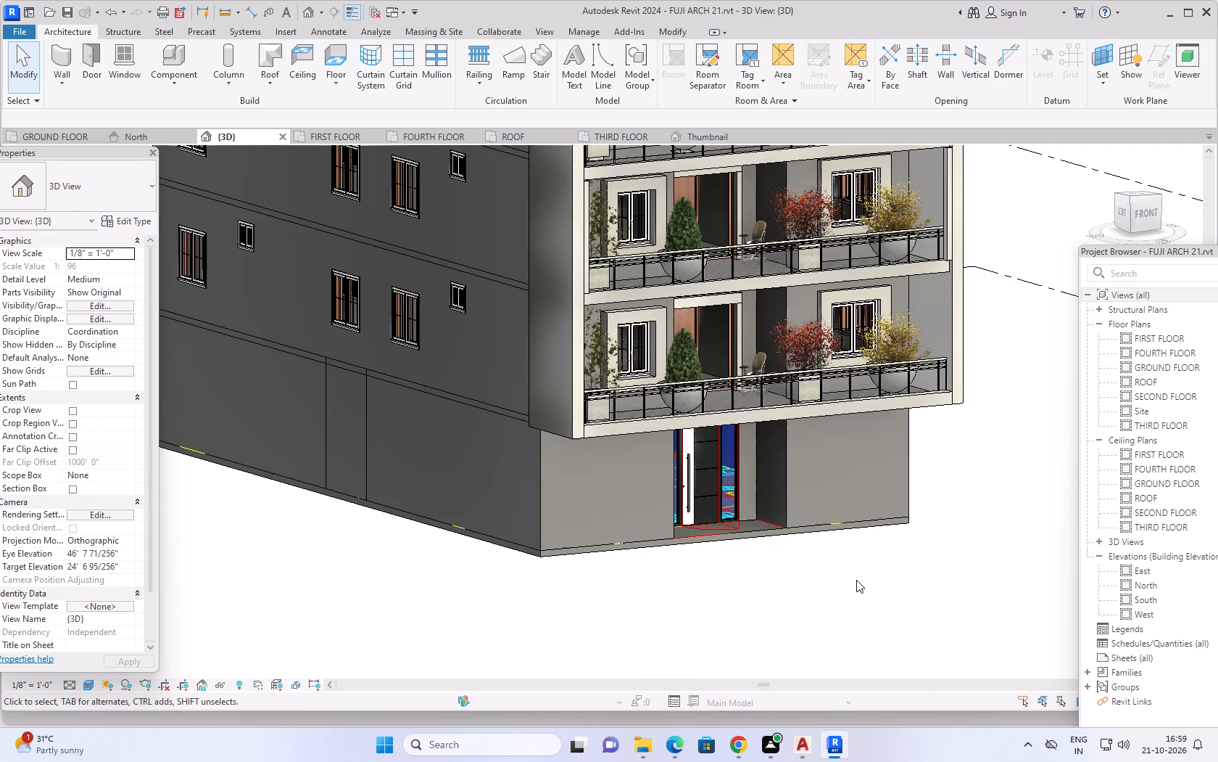
left_click(475, 498)
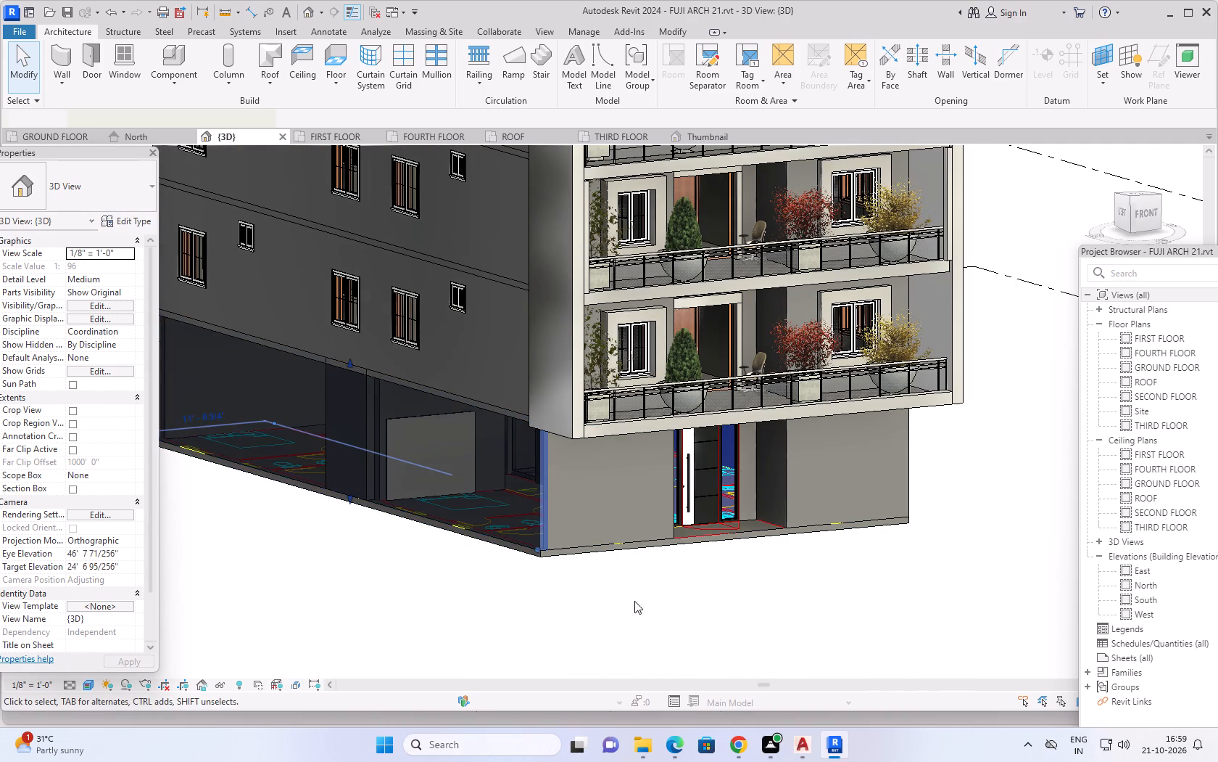
key("Delete")
scroll(692, 606, "down", 2)
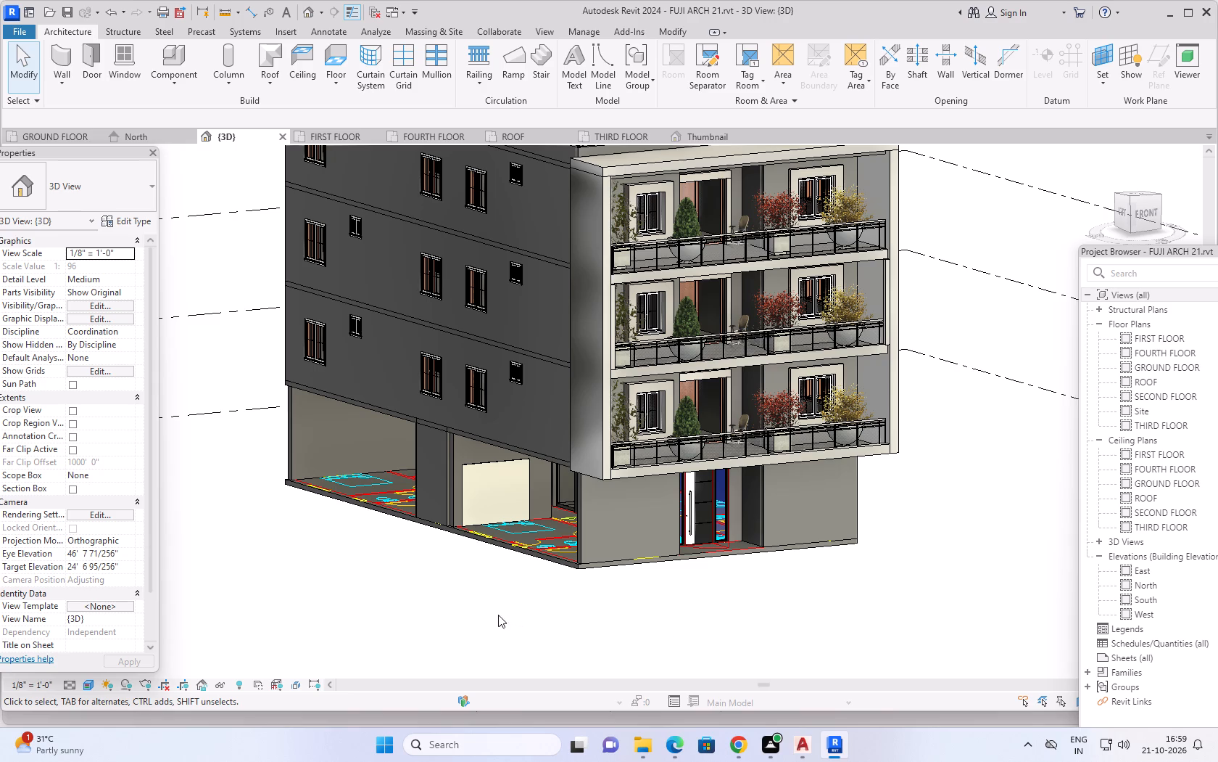
middle_click_drag(450, 602, 453, 605, "shift")
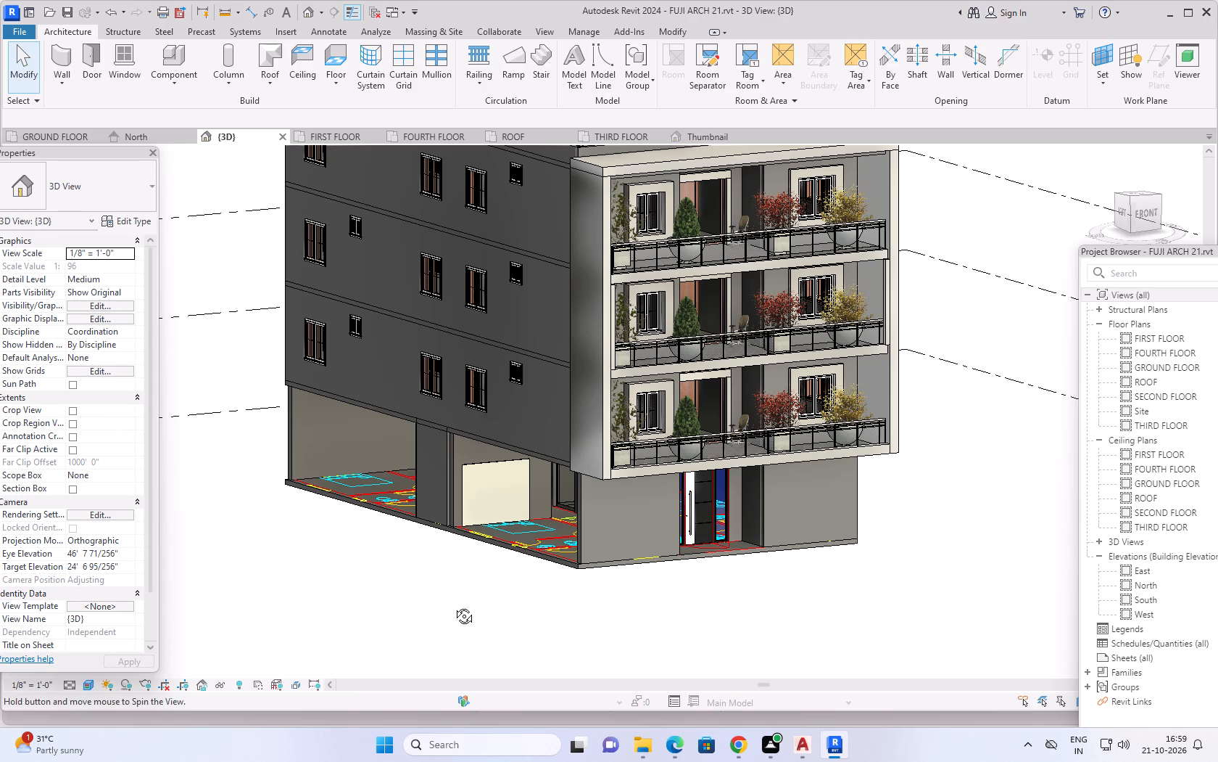
Delete the long 9" ground-floor exterior wall along the building's right side.
middle_click_drag(453, 605, 694, 595, "shift")
middle_click_drag(662, 617, 834, 620)
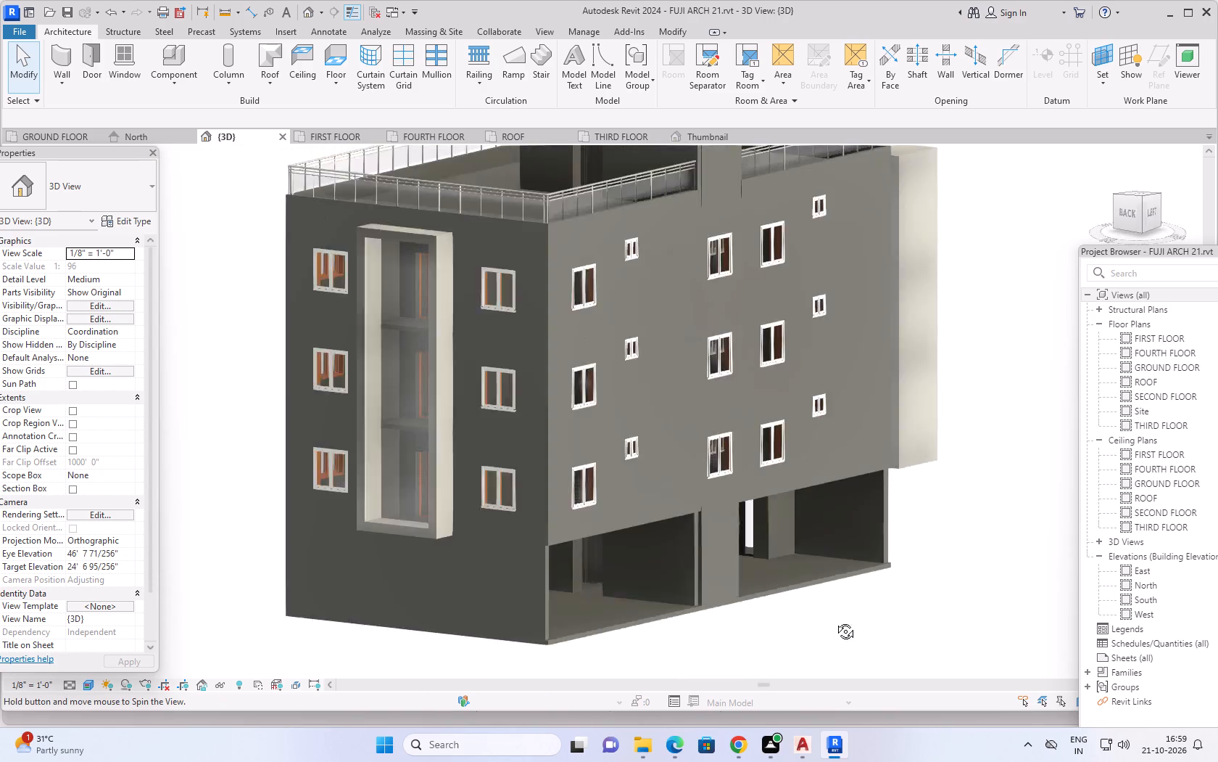
middle_click_drag(834, 620, 861, 613)
middle_click_drag(872, 630, 941, 586)
middle_click_drag(746, 639, 862, 652)
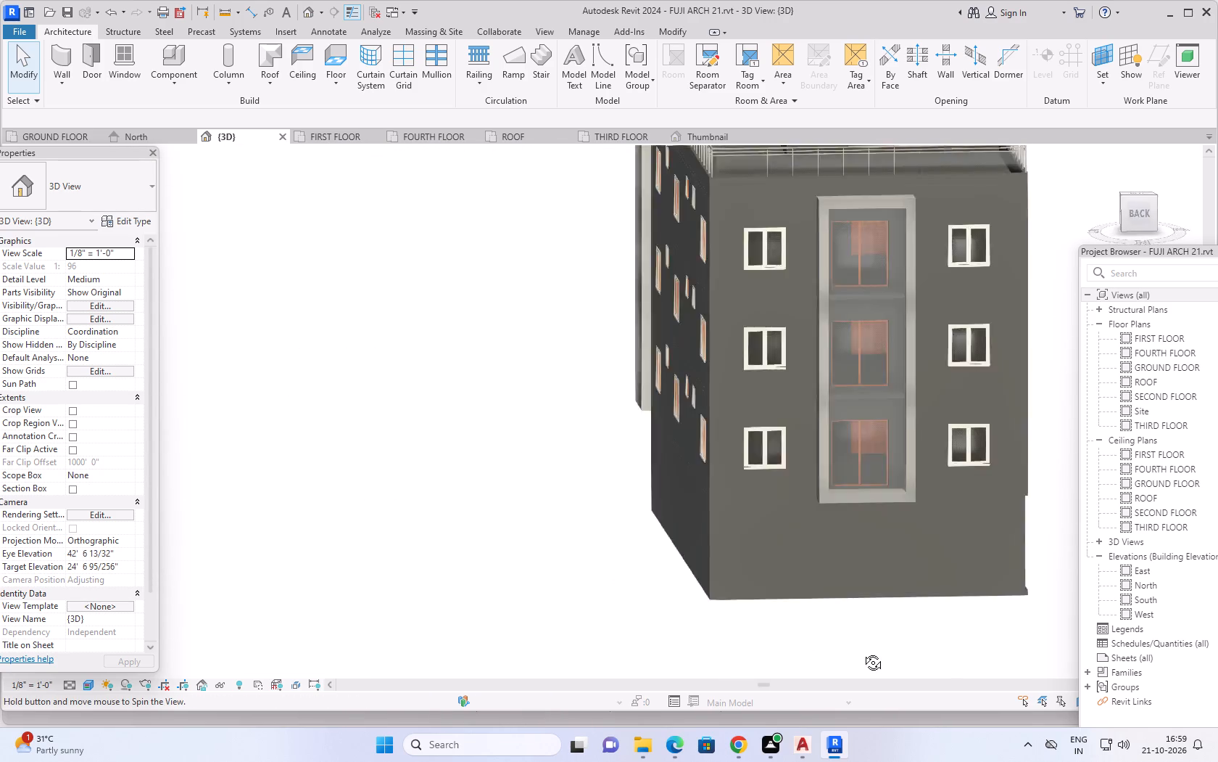
middle_click_drag(862, 652, 878, 652)
middle_click_drag(827, 636, 574, 634)
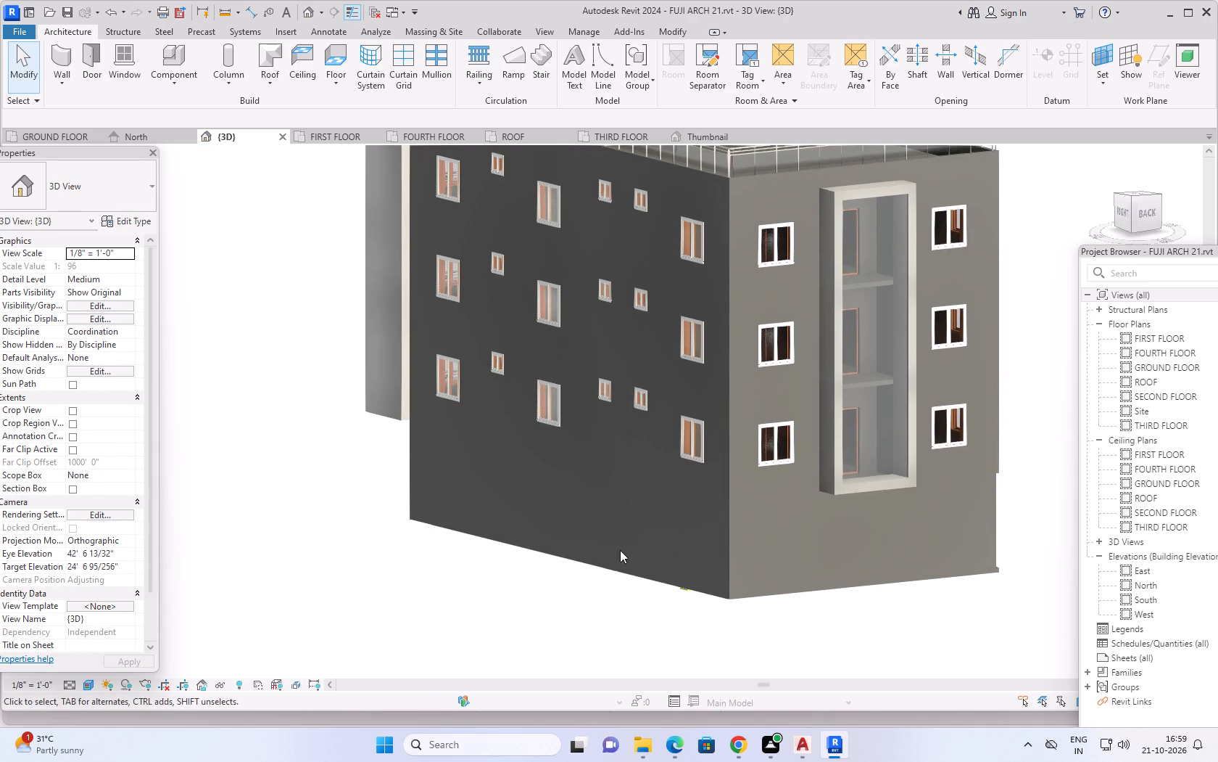
left_click(625, 541)
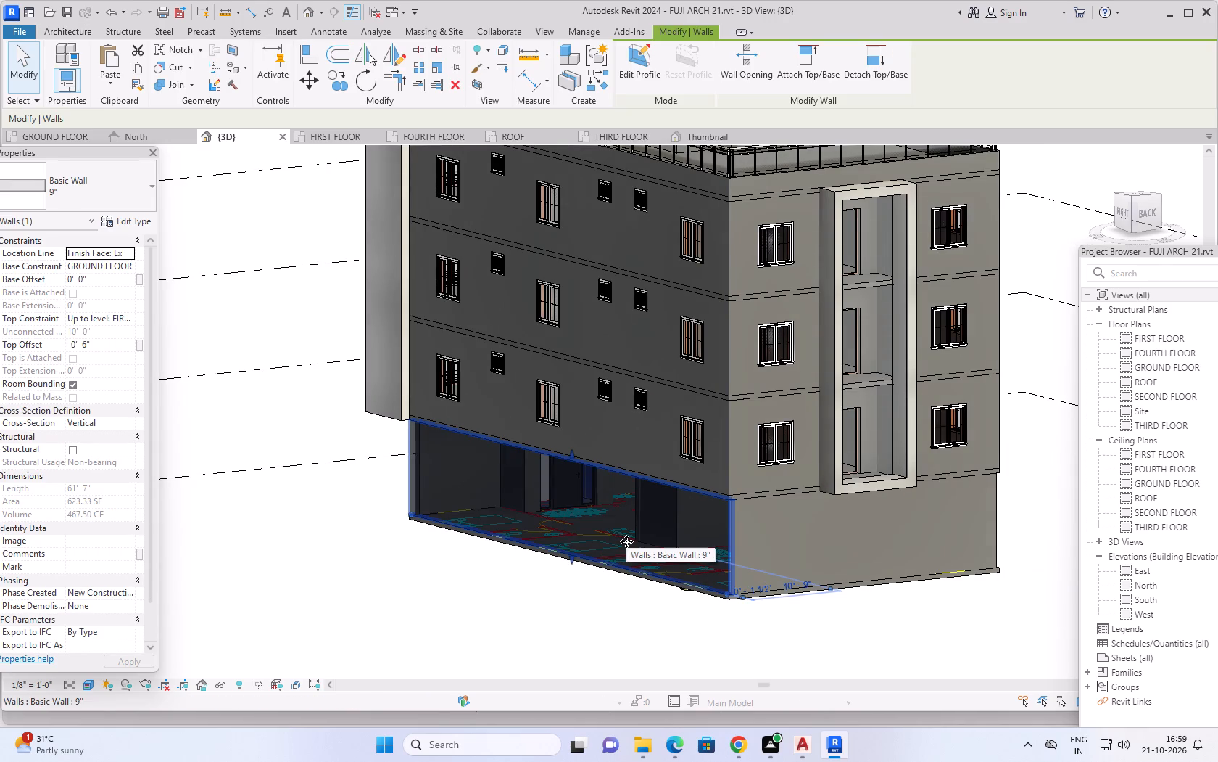
key("Delete")
Delete the ground-floor exterior wall across the back of the building, below the tall framed window bay.
left_click(771, 537)
key("Delete")
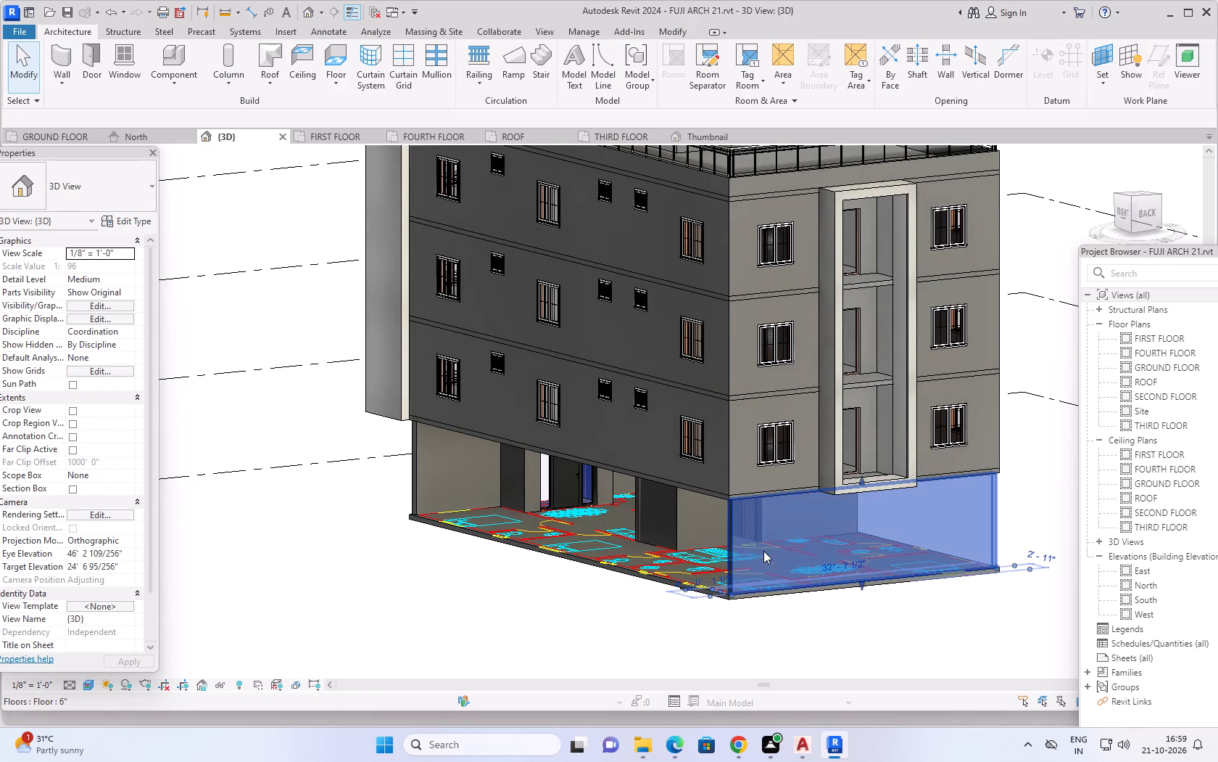
Examine the opened-up ground floor in 3D from the right side around to the front entrance.
middle_click_drag(477, 615, 497, 623, "shift")
scroll(477, 615, "down", 1, "shift")
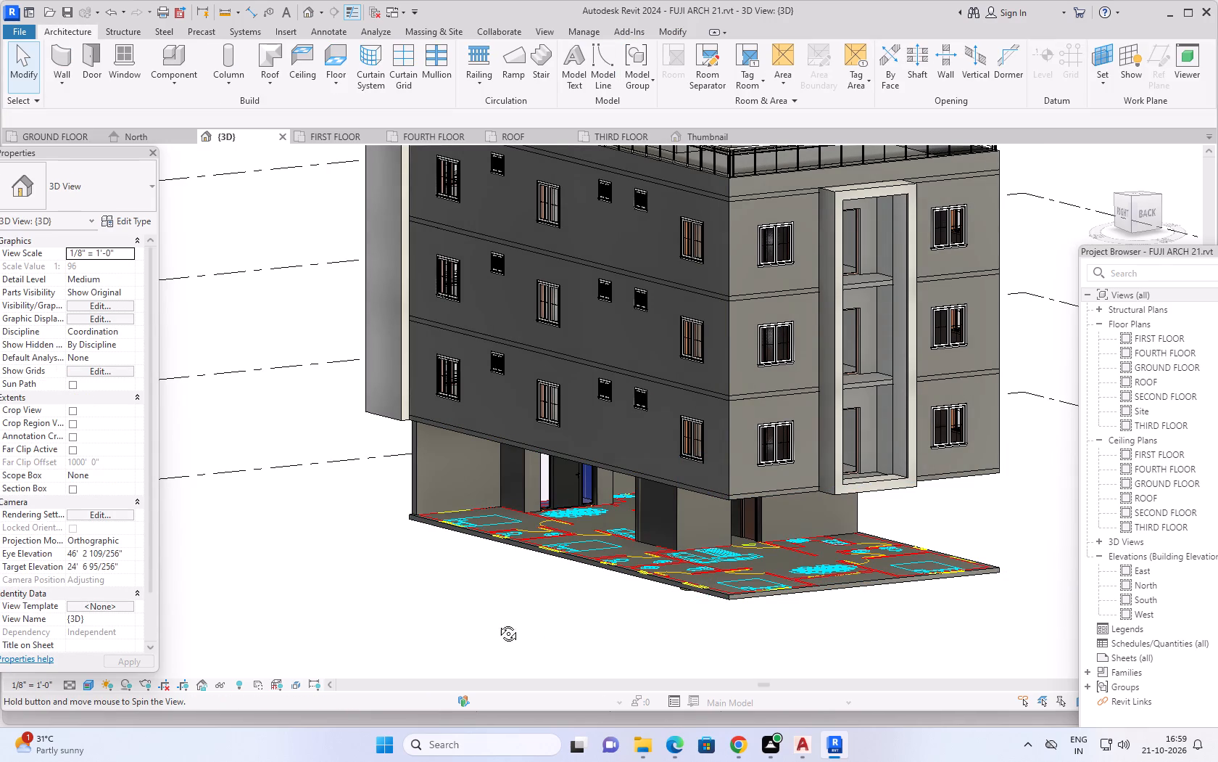
middle_click_drag(497, 623, 689, 670, "shift")
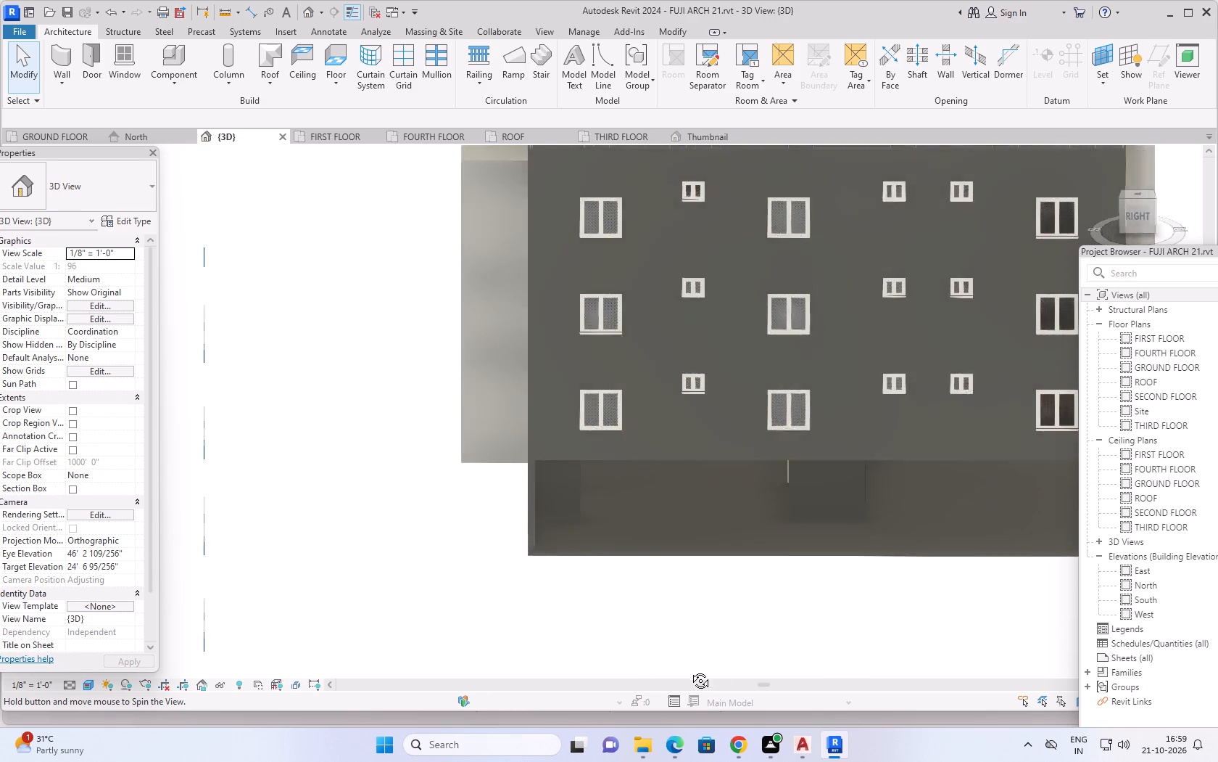
middle_click_drag(689, 670, 884, 598, "shift")
middle_click_drag(650, 586, 716, 549)
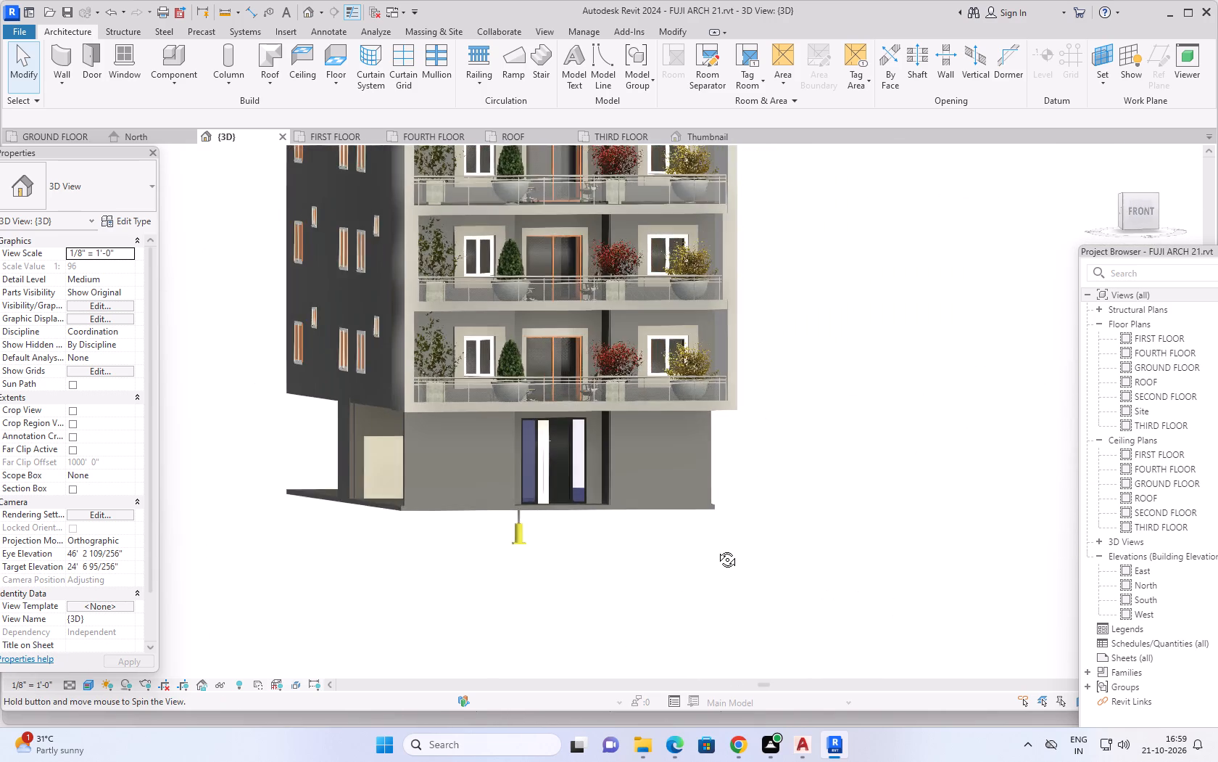
middle_click_drag(716, 549, 685, 561)
middle_click_drag(626, 557, 708, 655)
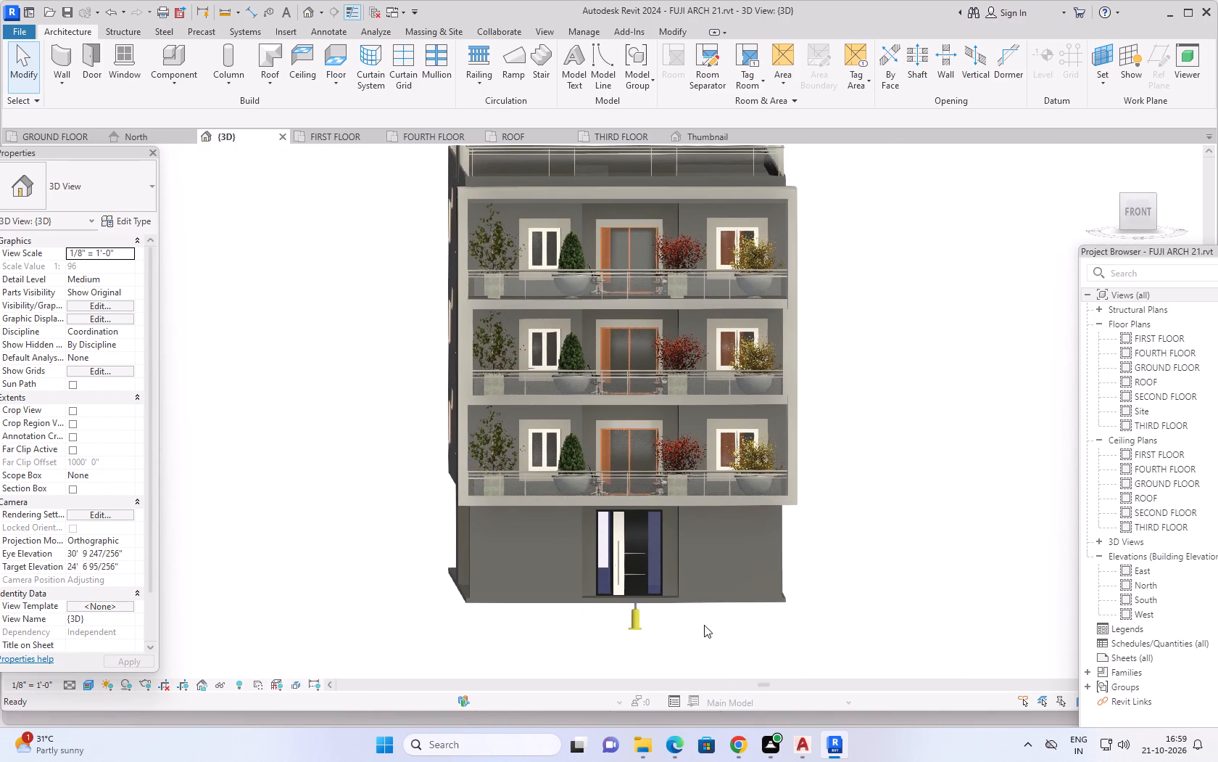
middle_click_drag(704, 625, 721, 608)
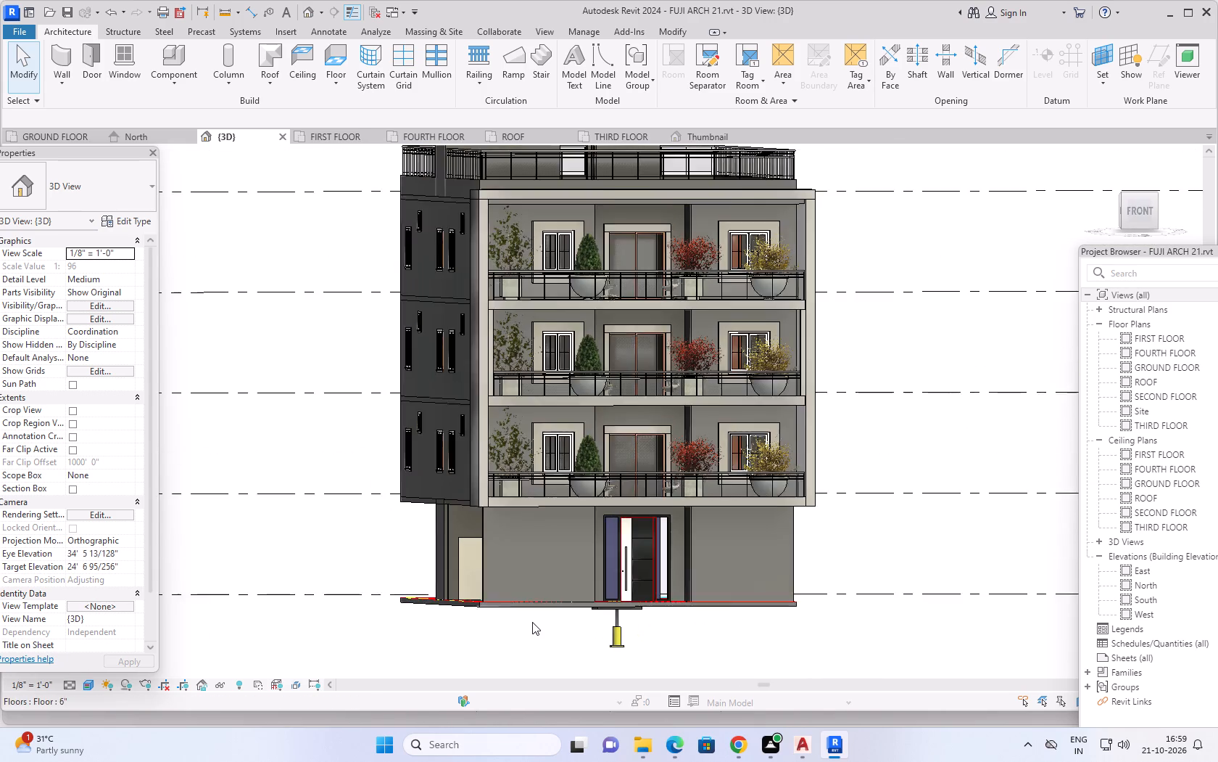
scroll(526, 621, "up", 2)
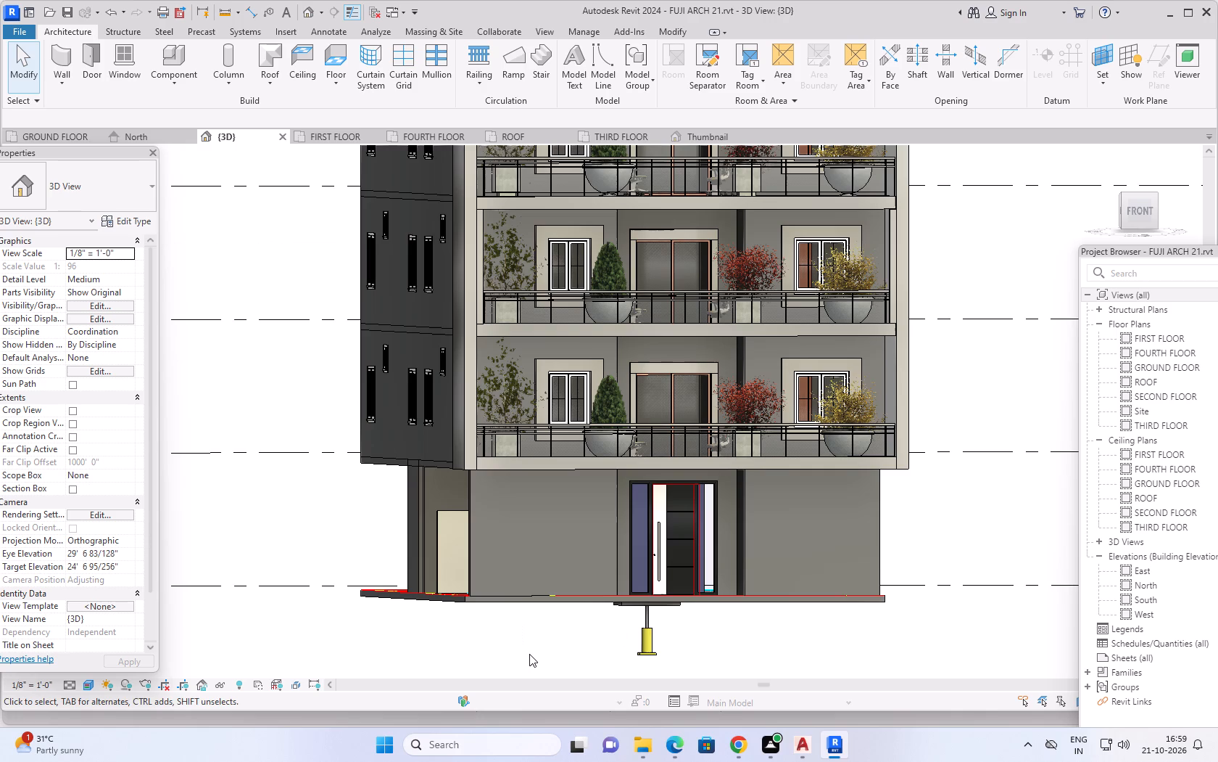
Delete the sectional overhead door from the inner ground-floor wall visible through the building's open left side.
middle_click_drag(533, 646, 658, 617)
middle_click_drag(654, 623, 649, 636)
middle_click_drag(648, 636, 625, 662)
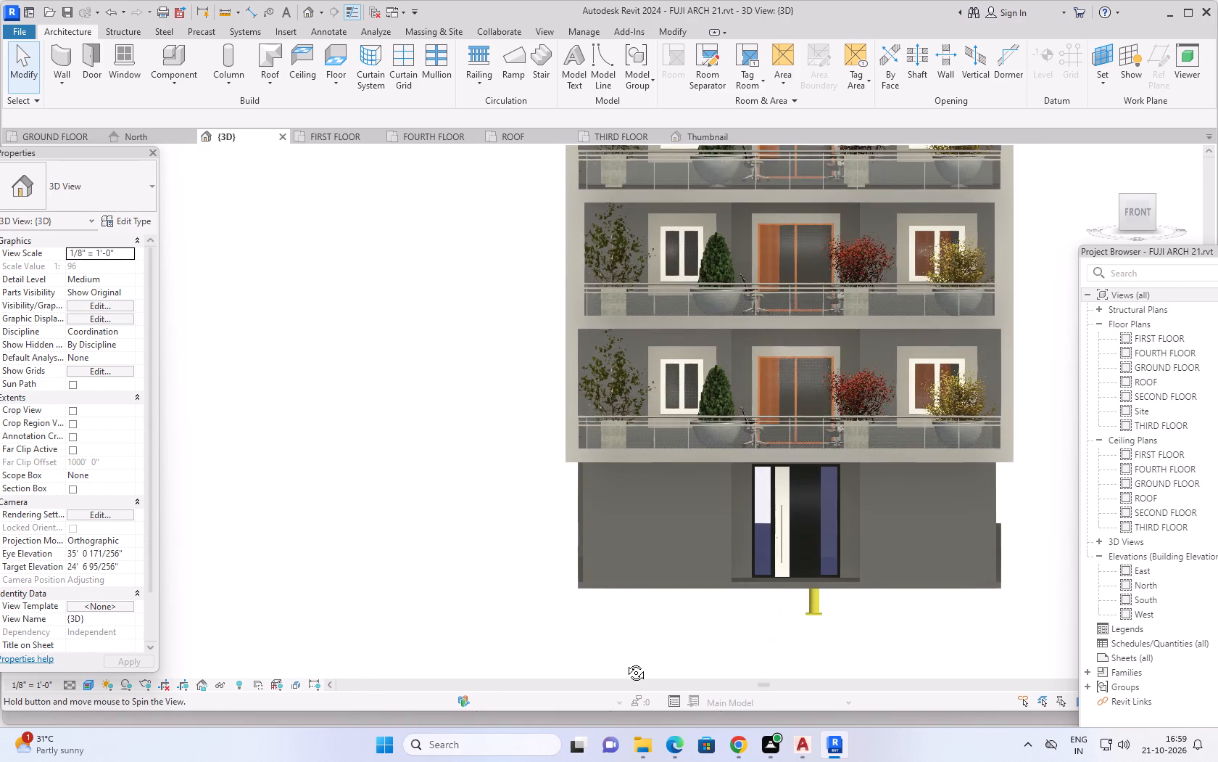
middle_click_drag(625, 662, 703, 654)
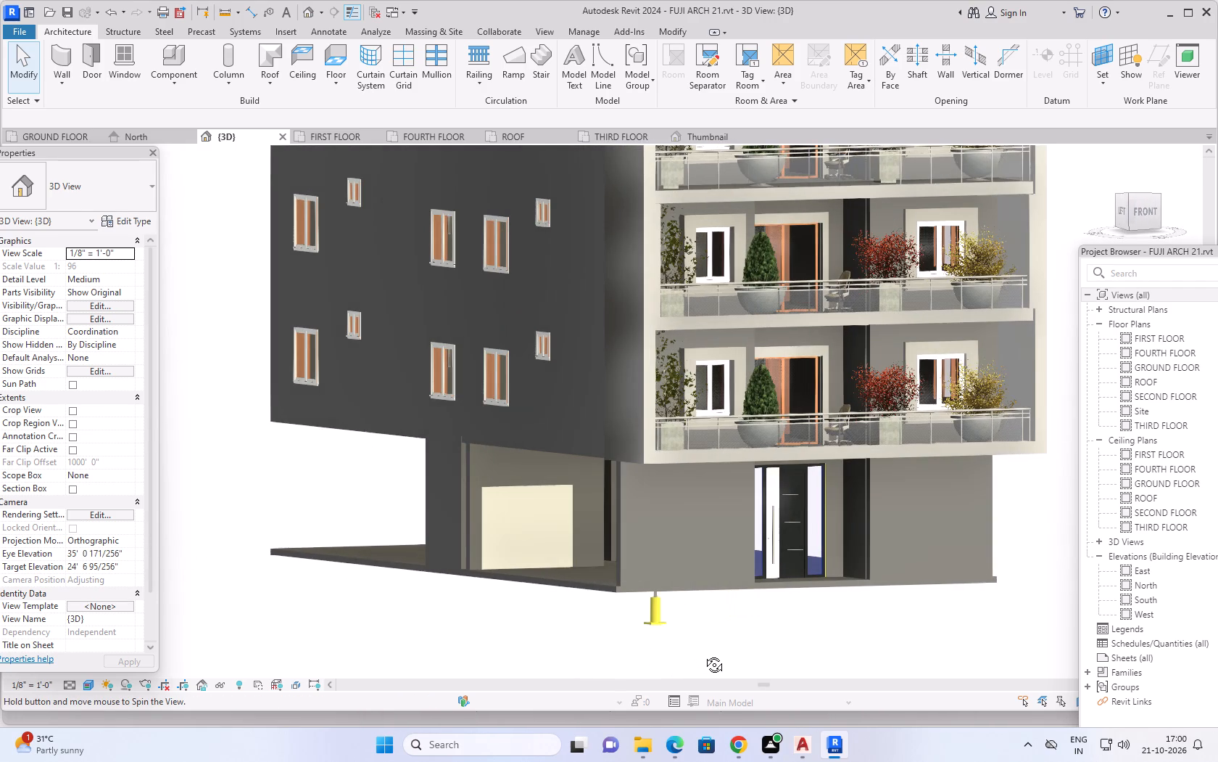
middle_click_drag(703, 654, 757, 652)
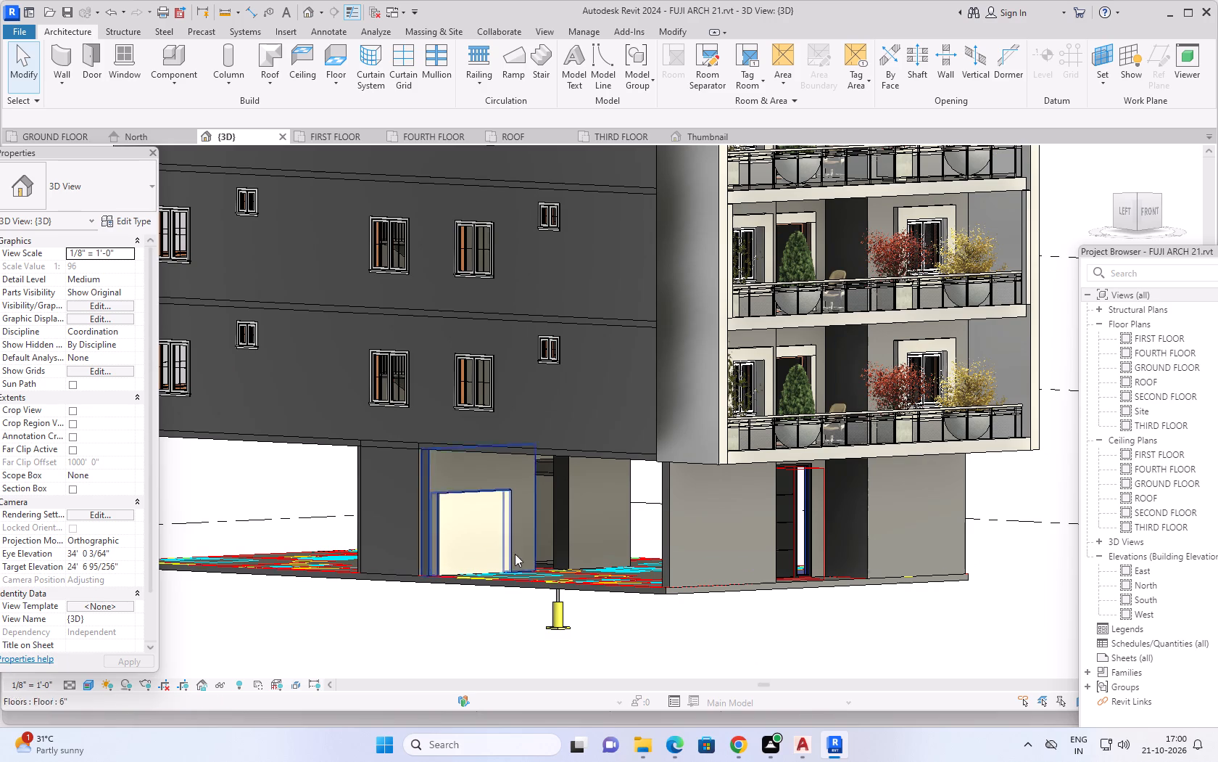
left_click(498, 525)
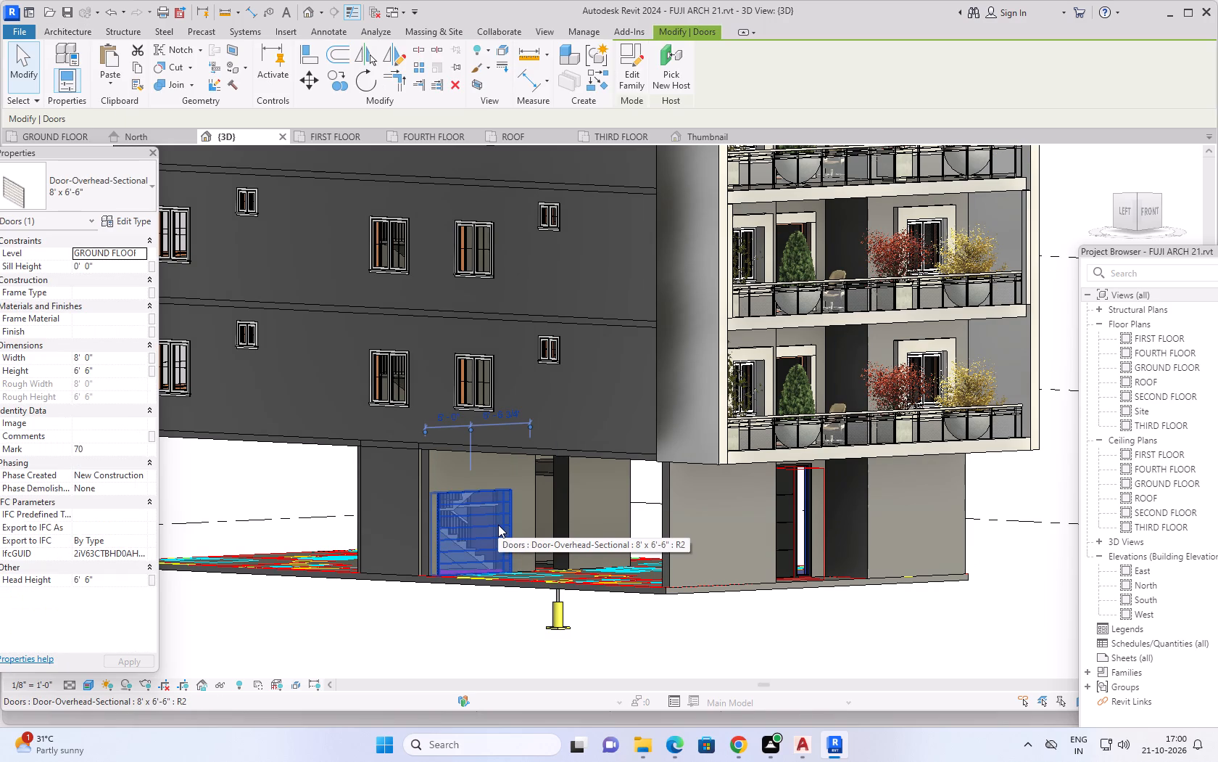
key("Delete")
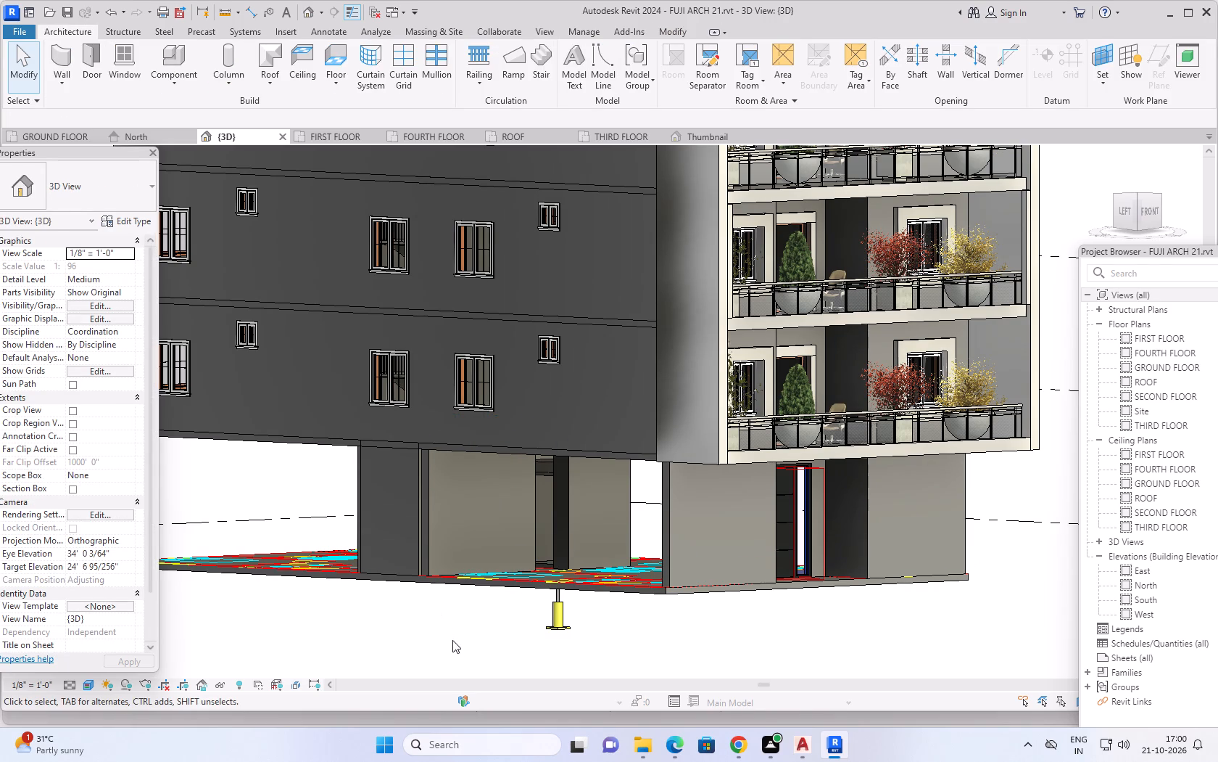
Examine the building in 3D from the back-left, left and front-left, including the open ground floor and the whole massing.
middle_click_drag(439, 621, 698, 642, "shift")
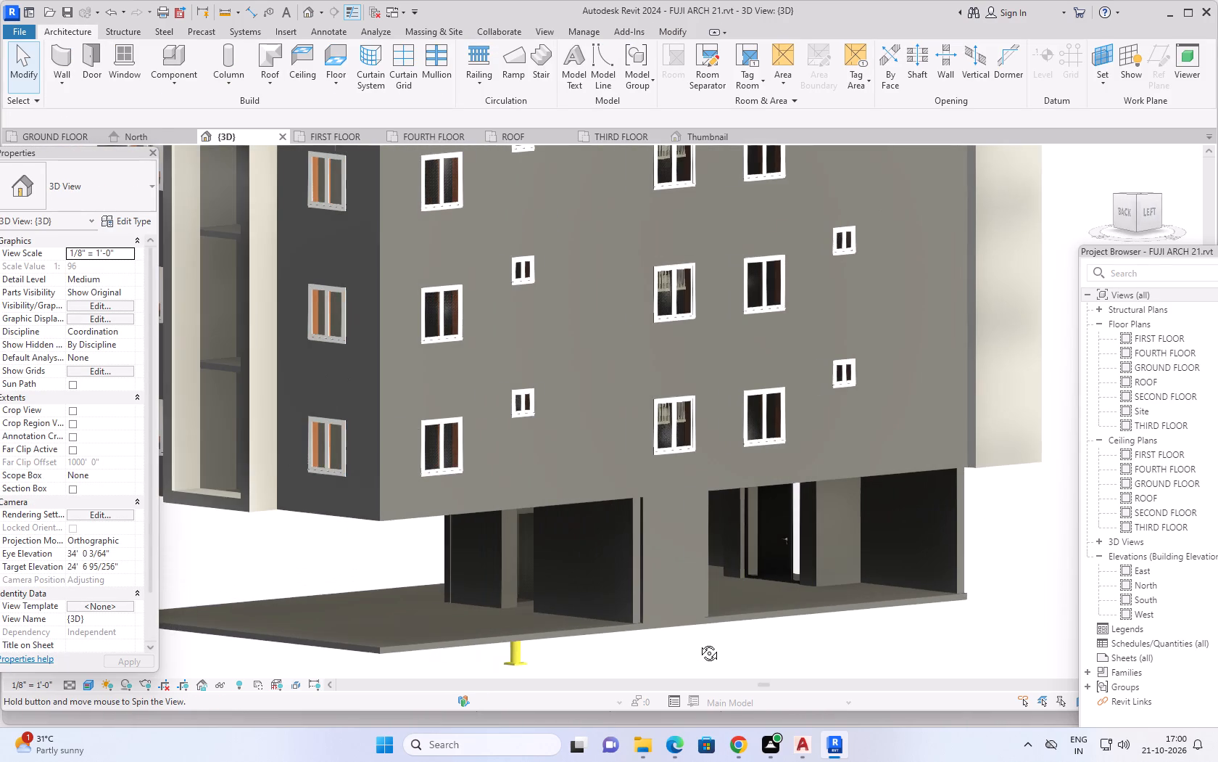
middle_click_drag(698, 642, 577, 652, "shift")
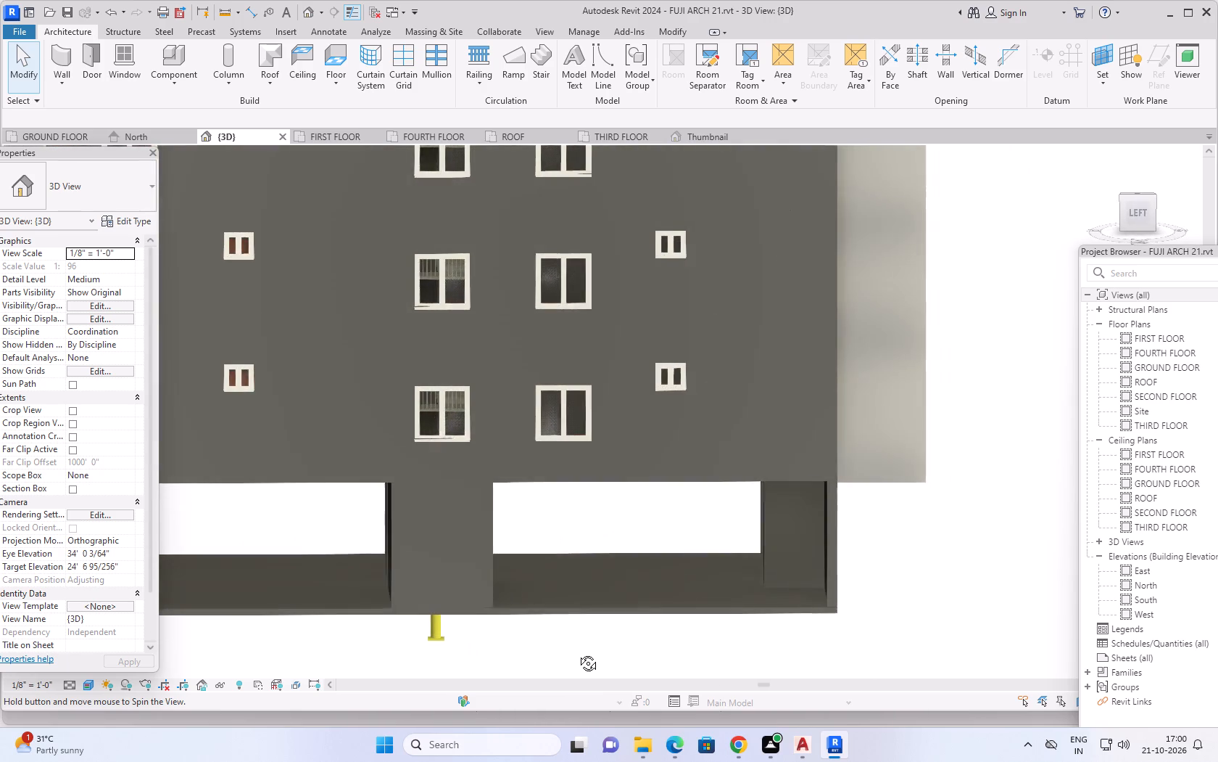
middle_click_drag(577, 652, 380, 648, "shift")
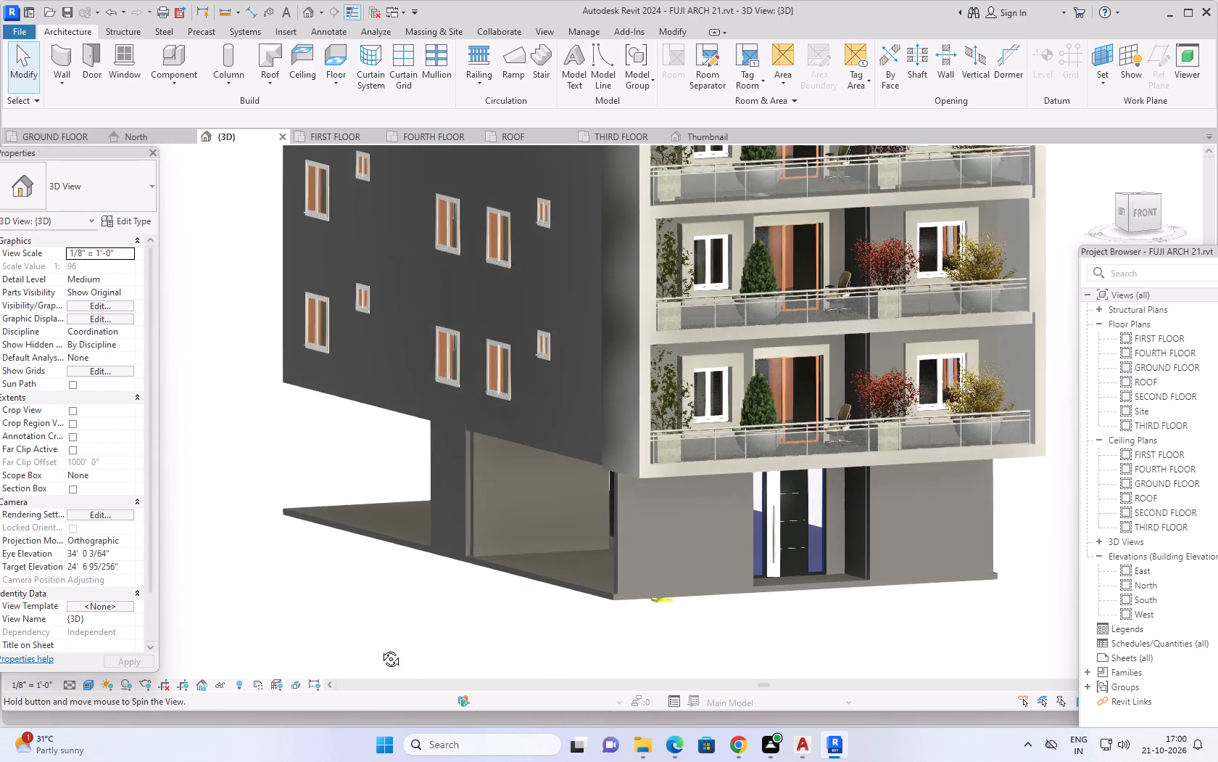
middle_click_drag(380, 648, 371, 641, "shift")
middle_click_drag(408, 609, 384, 639)
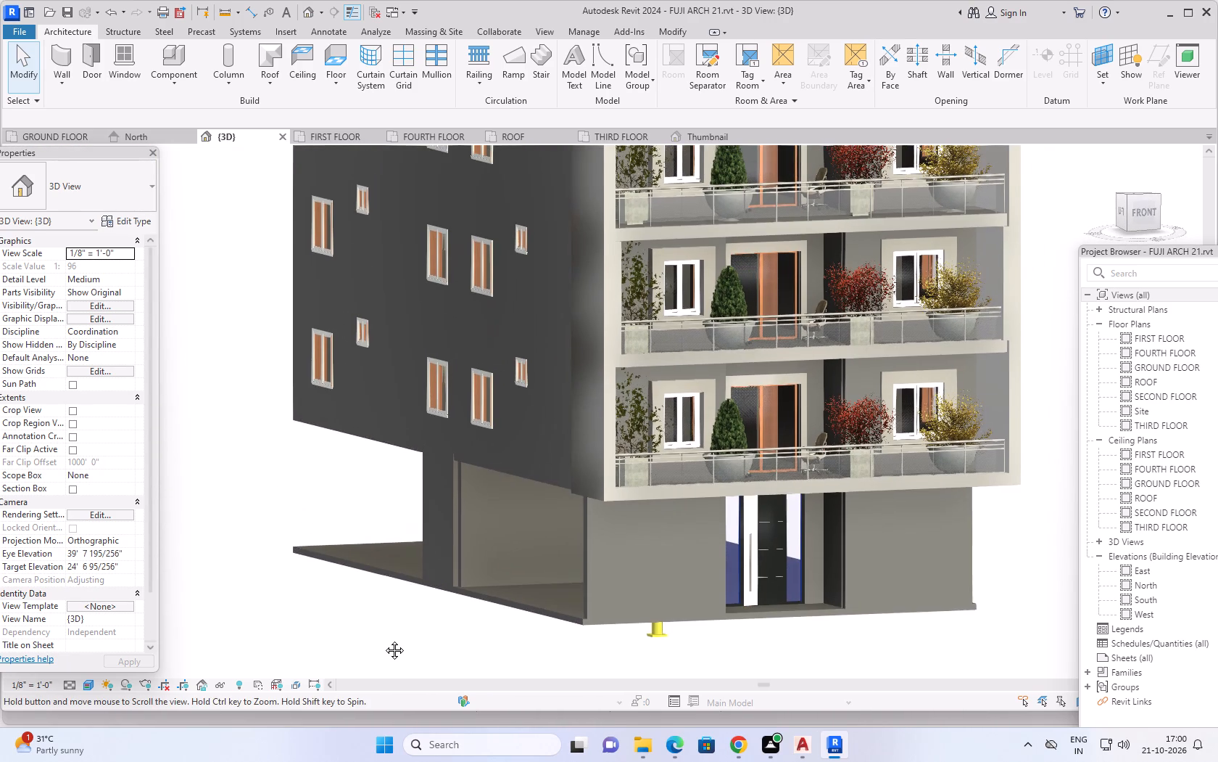
middle_click_drag(384, 639, 381, 648)
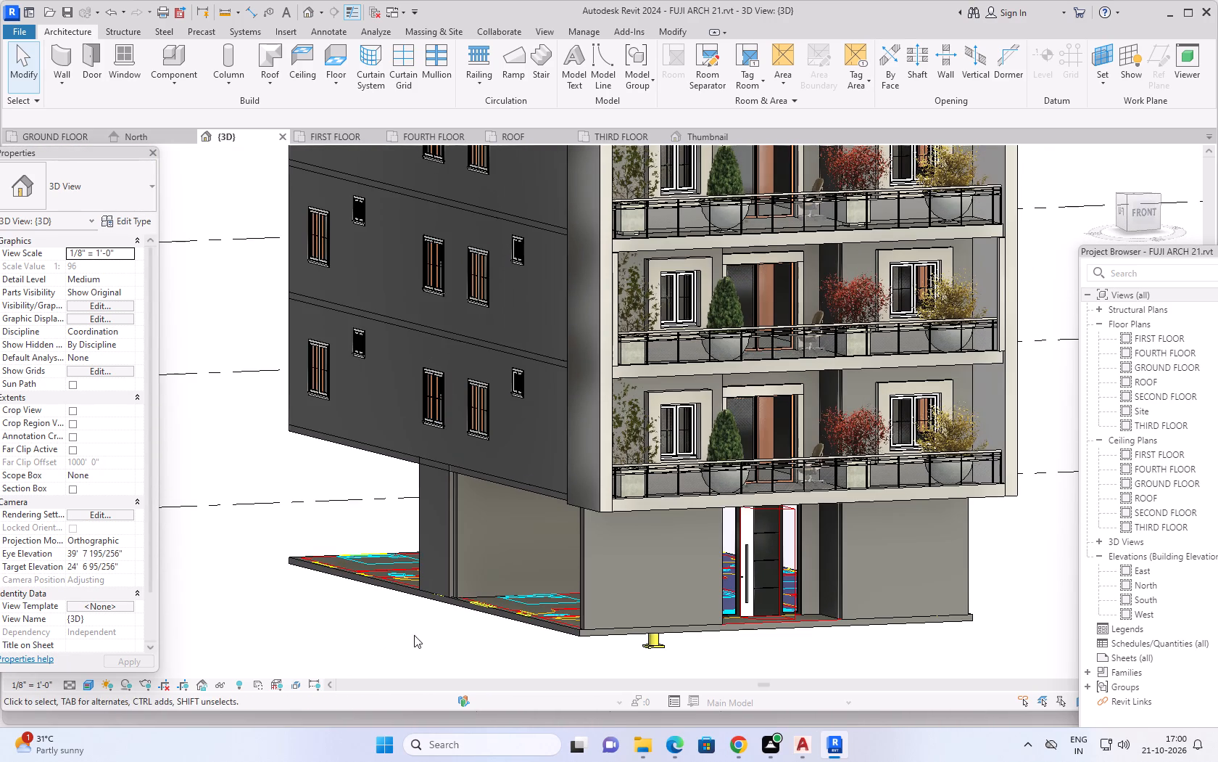
middle_click_drag(409, 641, 391, 650)
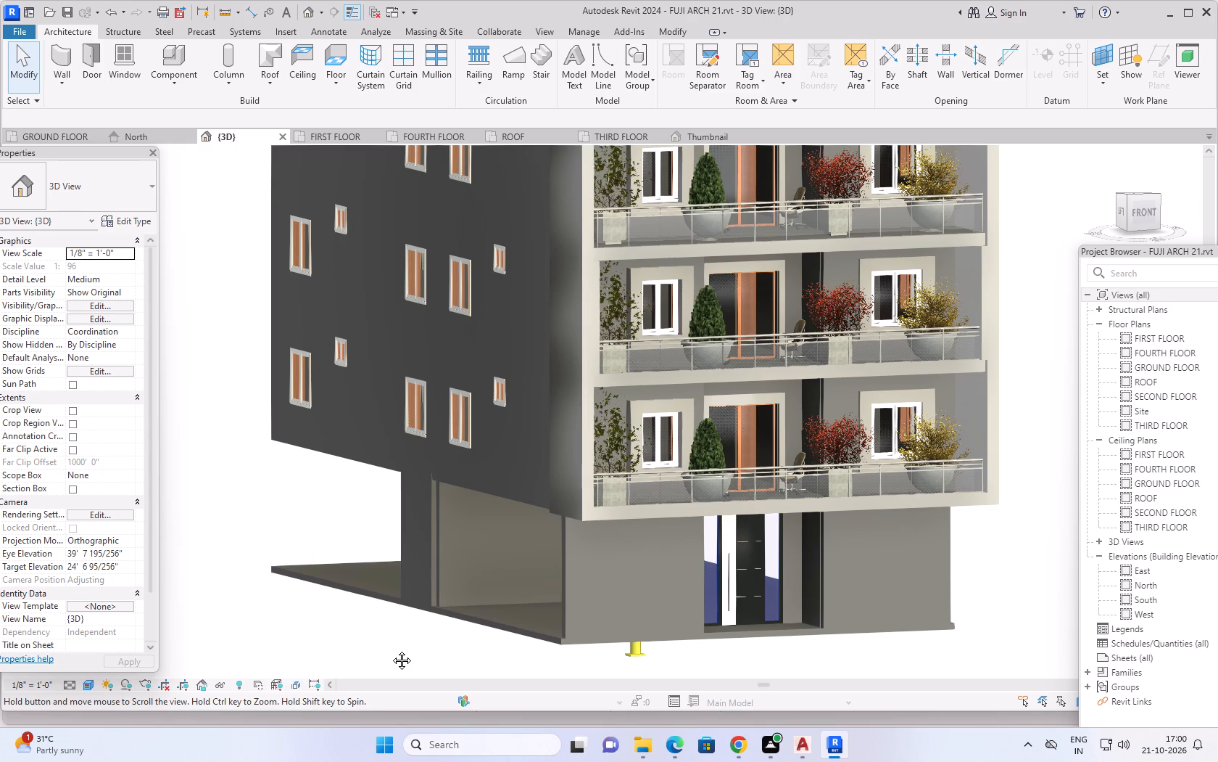
middle_click_drag(391, 650, 390, 650)
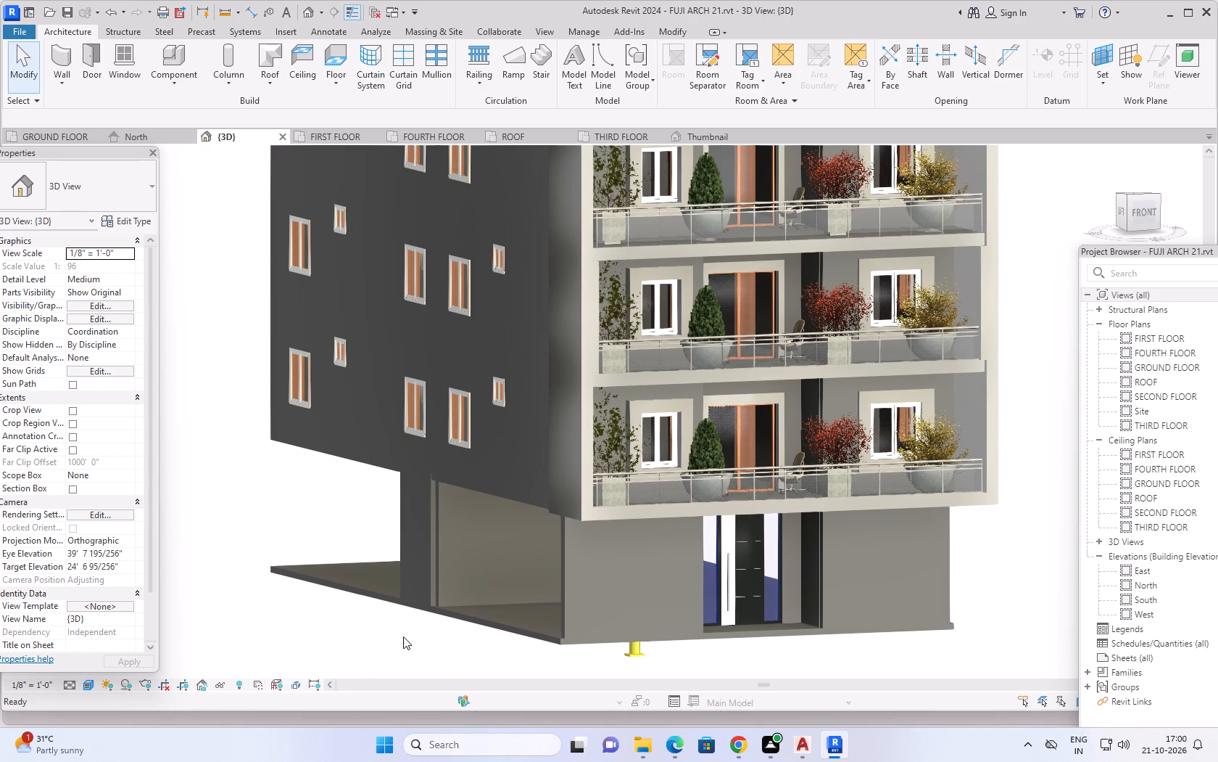
scroll(459, 607, "down", 3)
scroll(568, 599, "down", 2)
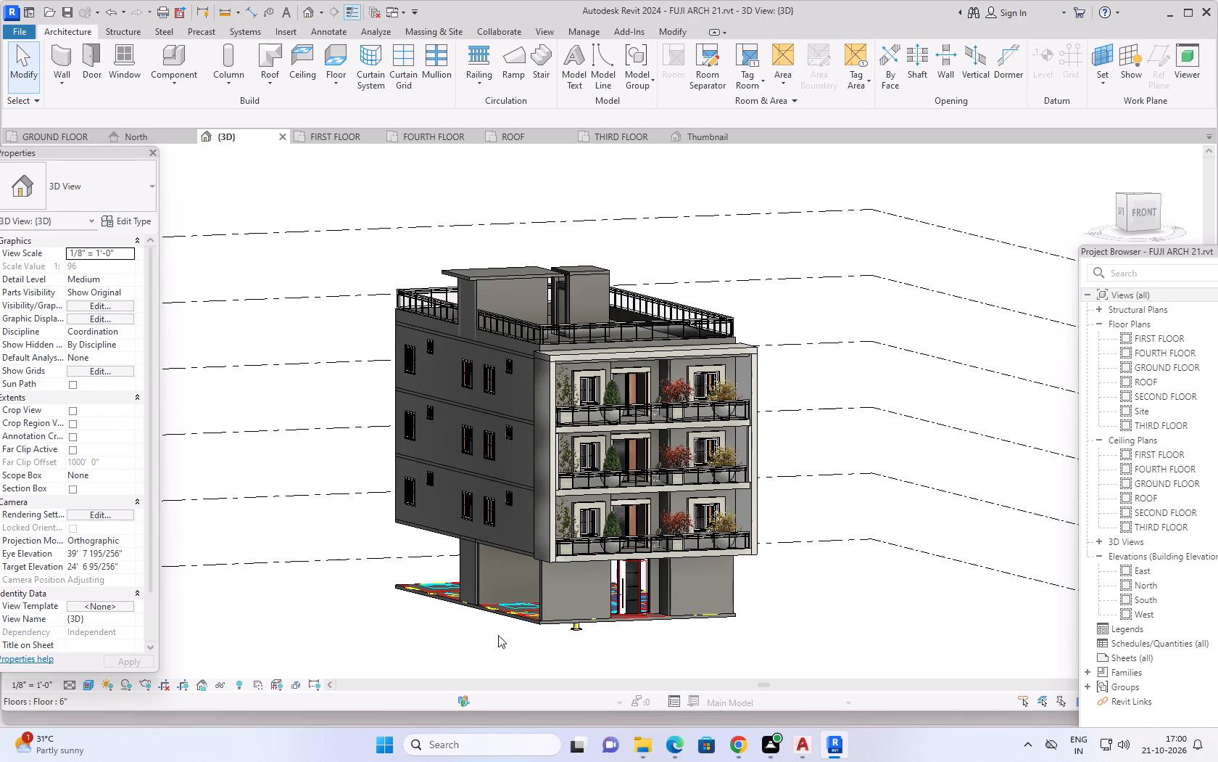
scroll(454, 639, "up", 1)
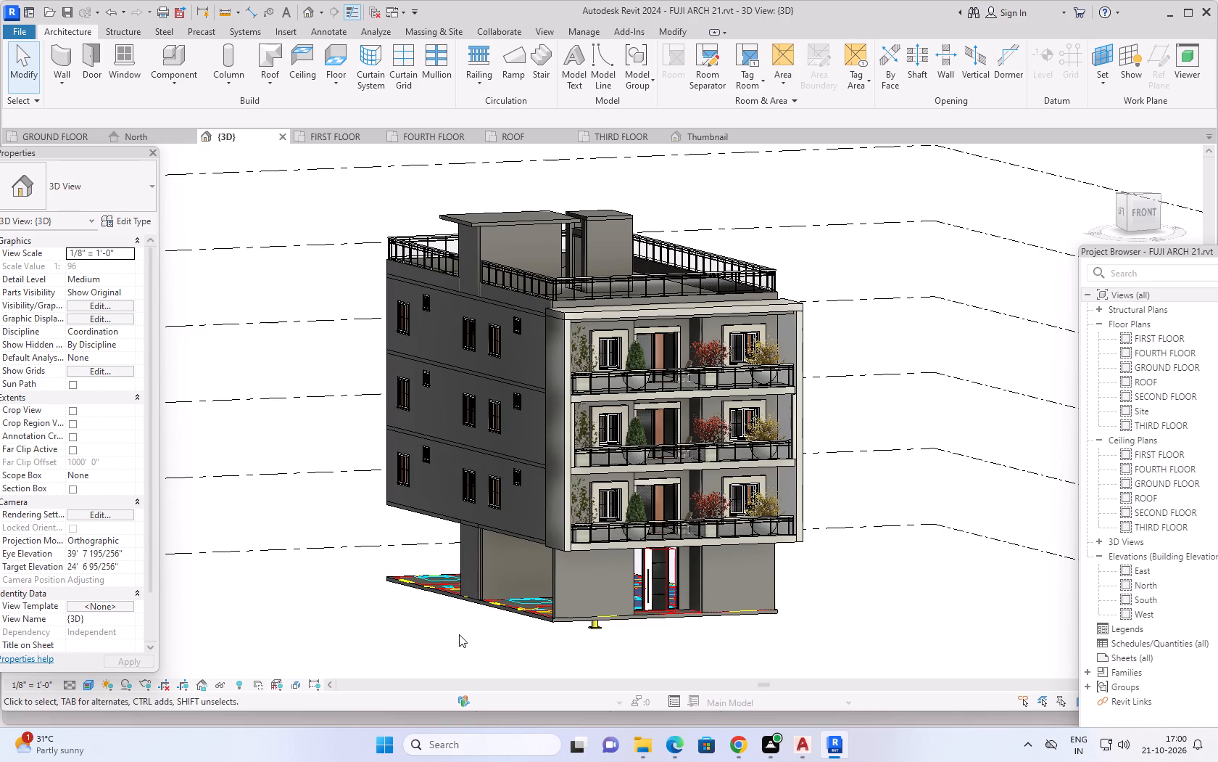